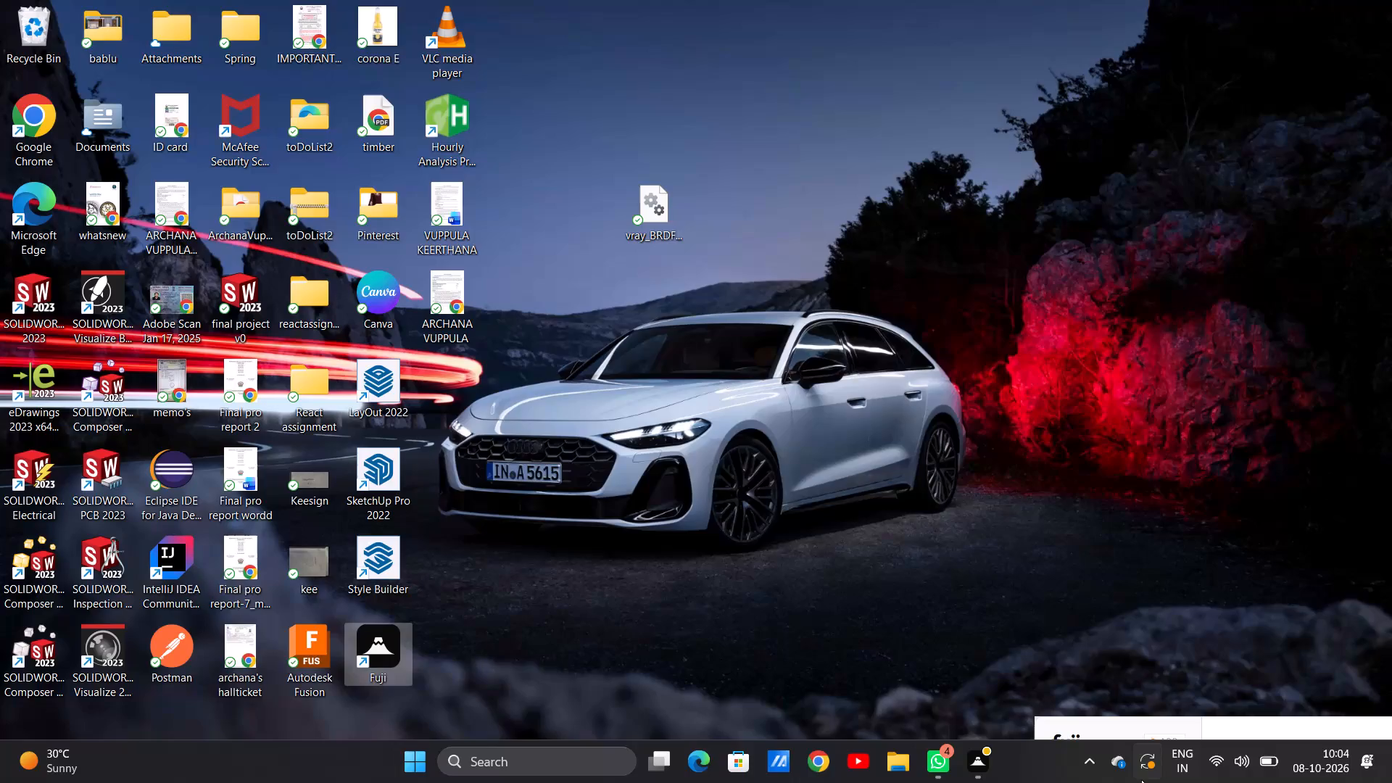
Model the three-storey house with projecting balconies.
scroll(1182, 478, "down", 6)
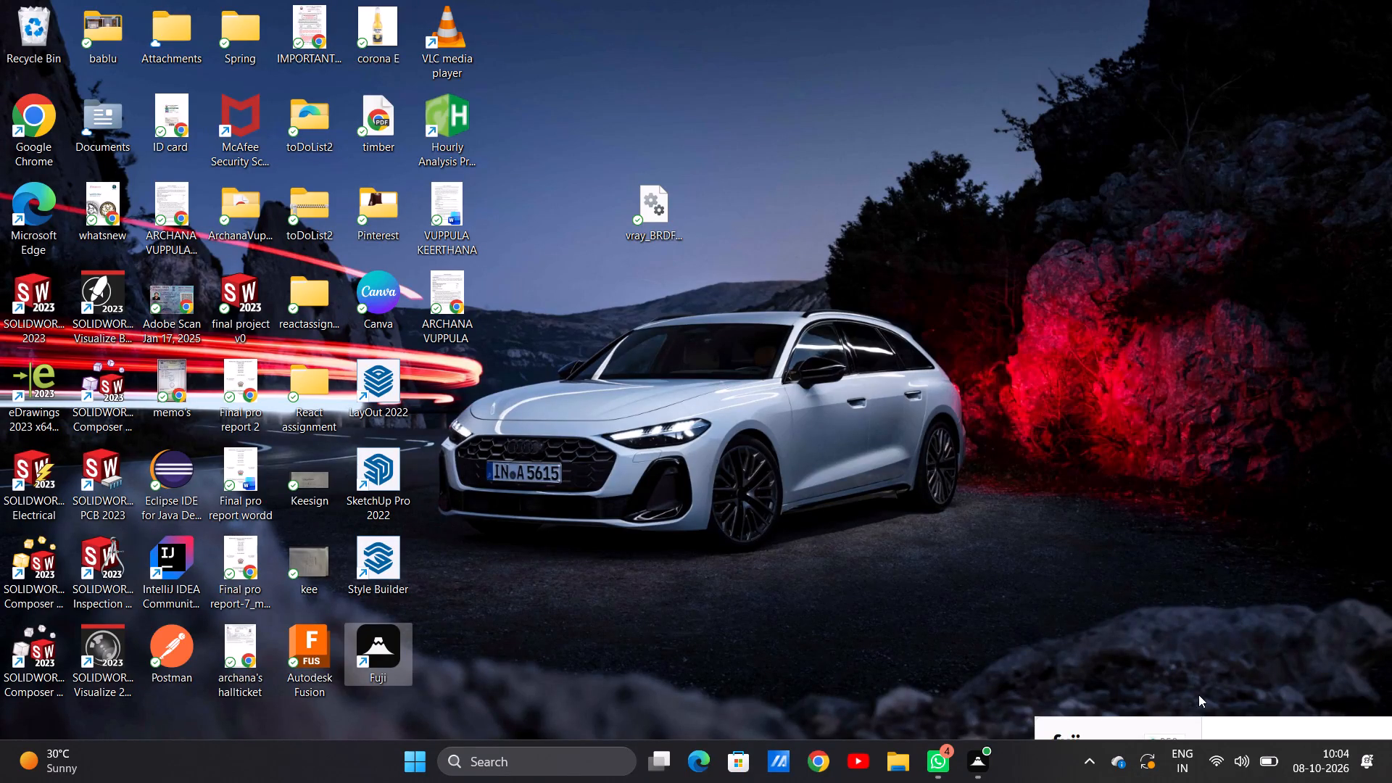
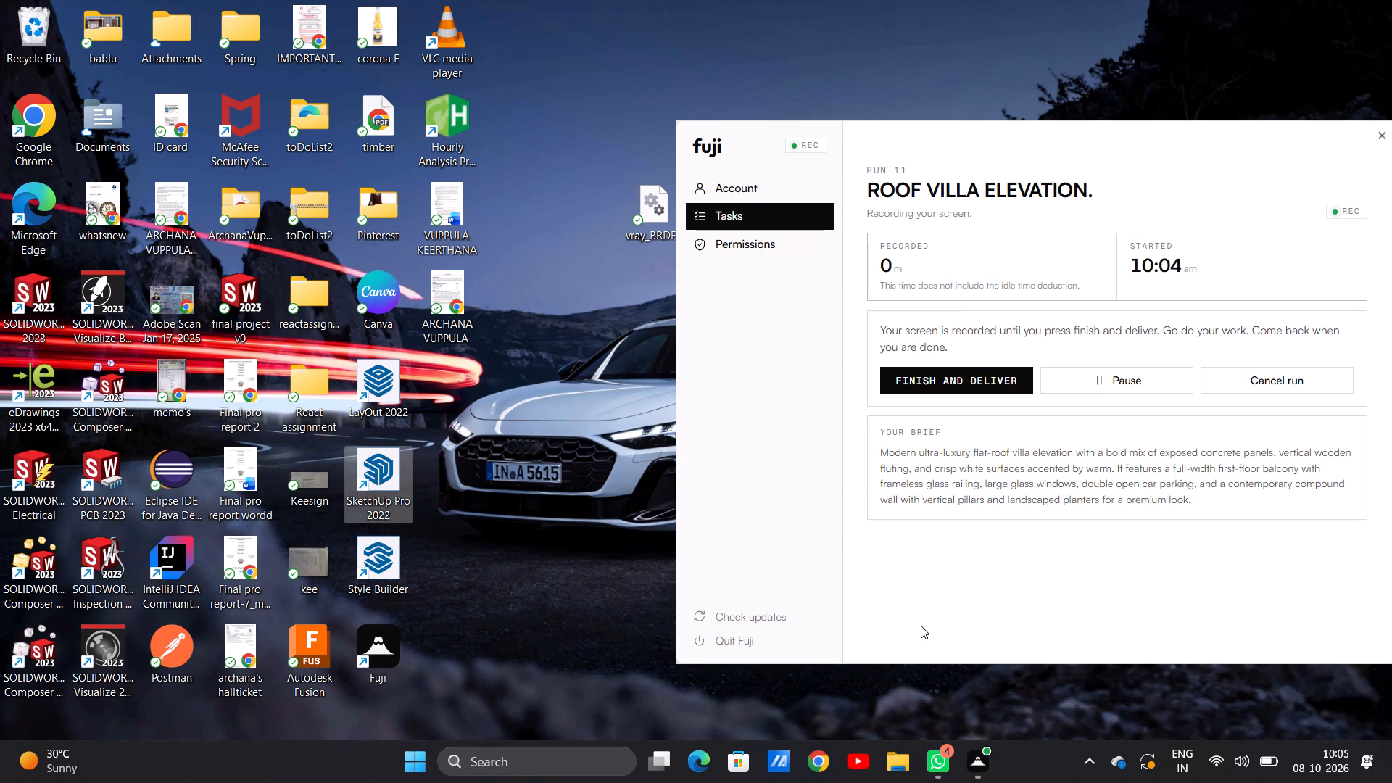
Launch SketchUp Pro 2022 from the desktop.
double_click(405, 489)
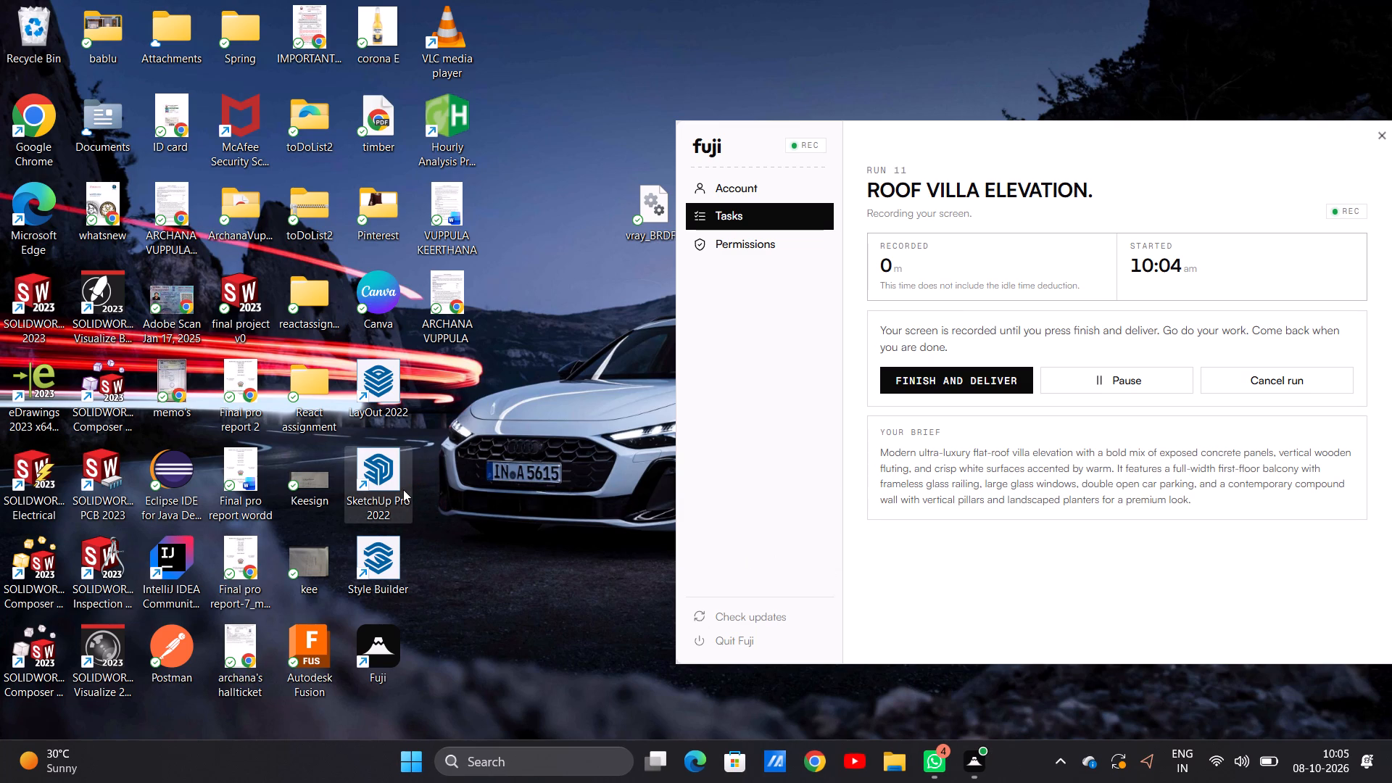
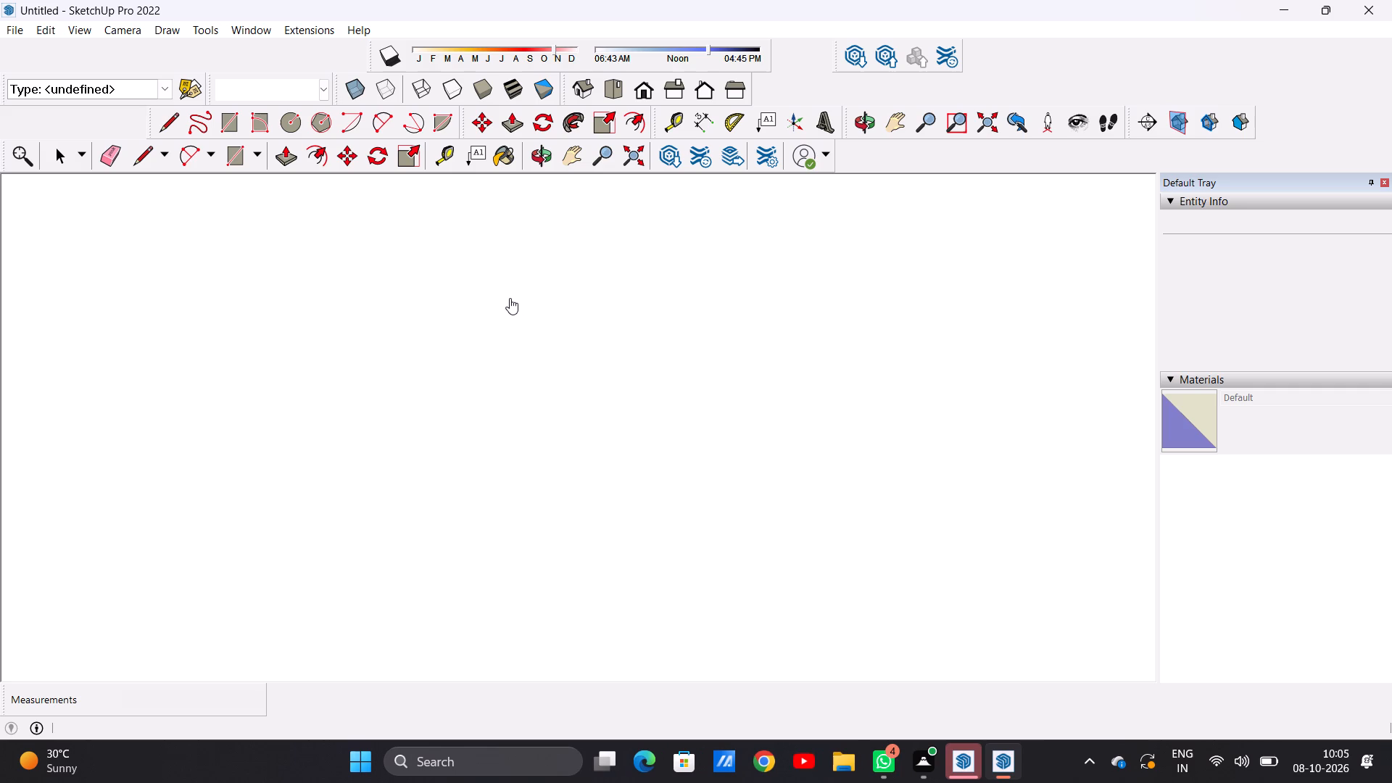
In top view, draw a base rectangle about 10' 5" by 5' 8" on the ground beside the origin.
scroll(548, 419, "down", 3)
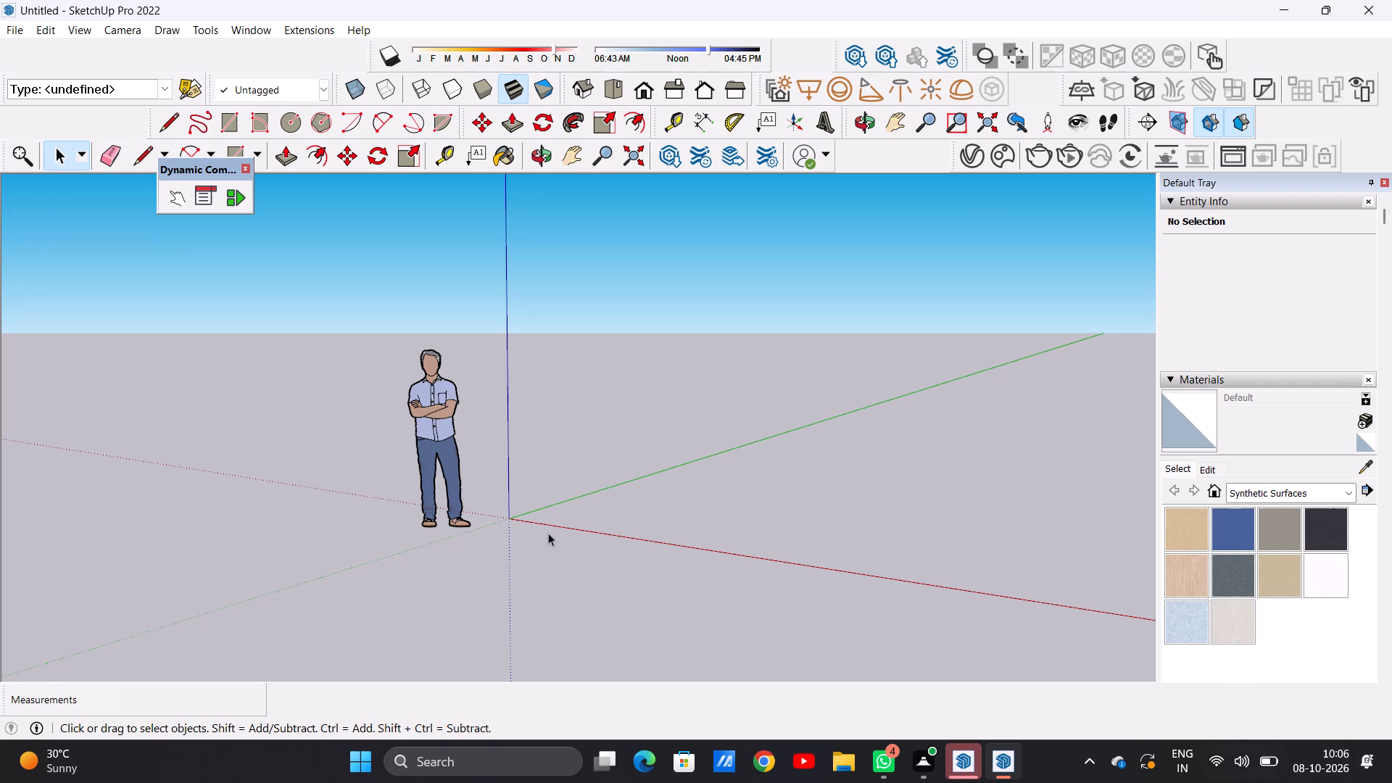
scroll(859, 438, "up", 12)
scroll(877, 434, "up", 10)
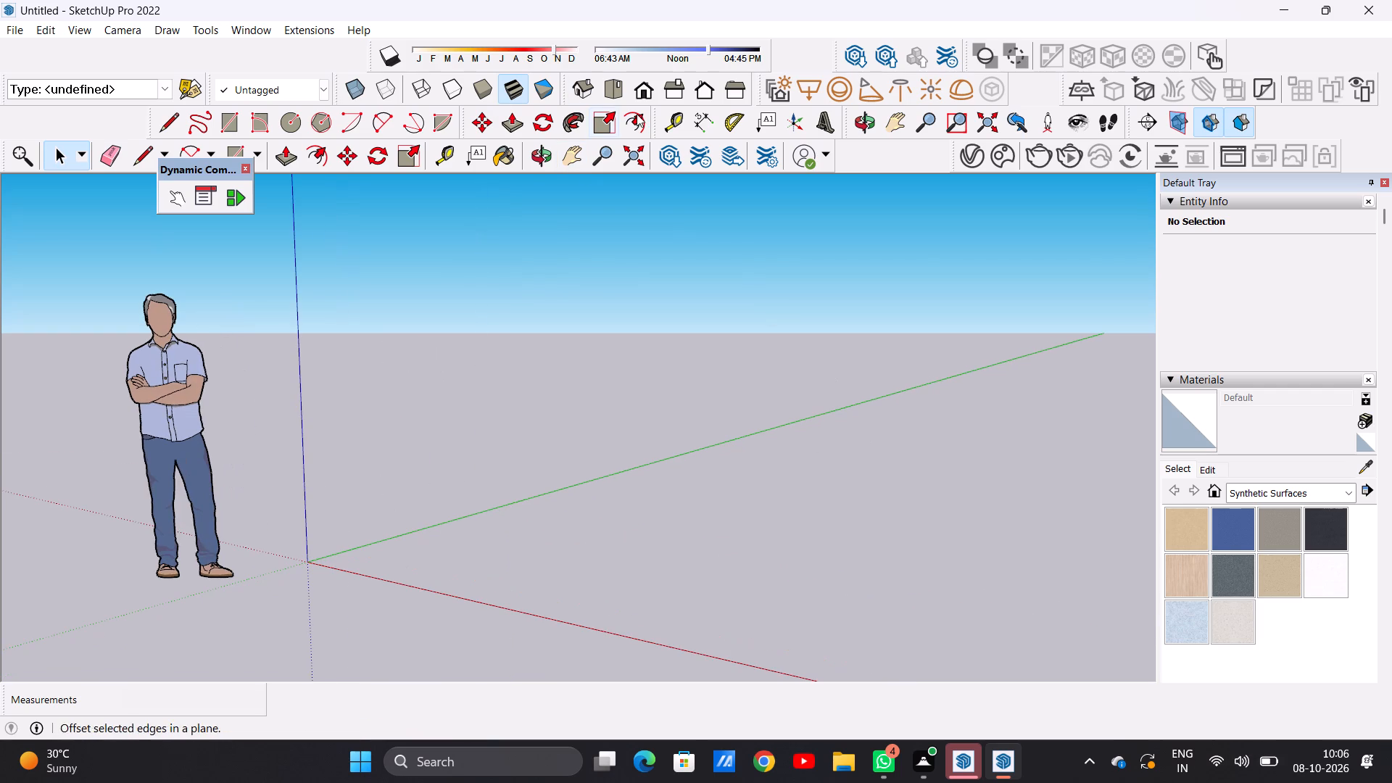
left_click(607, 80)
scroll(1031, 234, "up", 3)
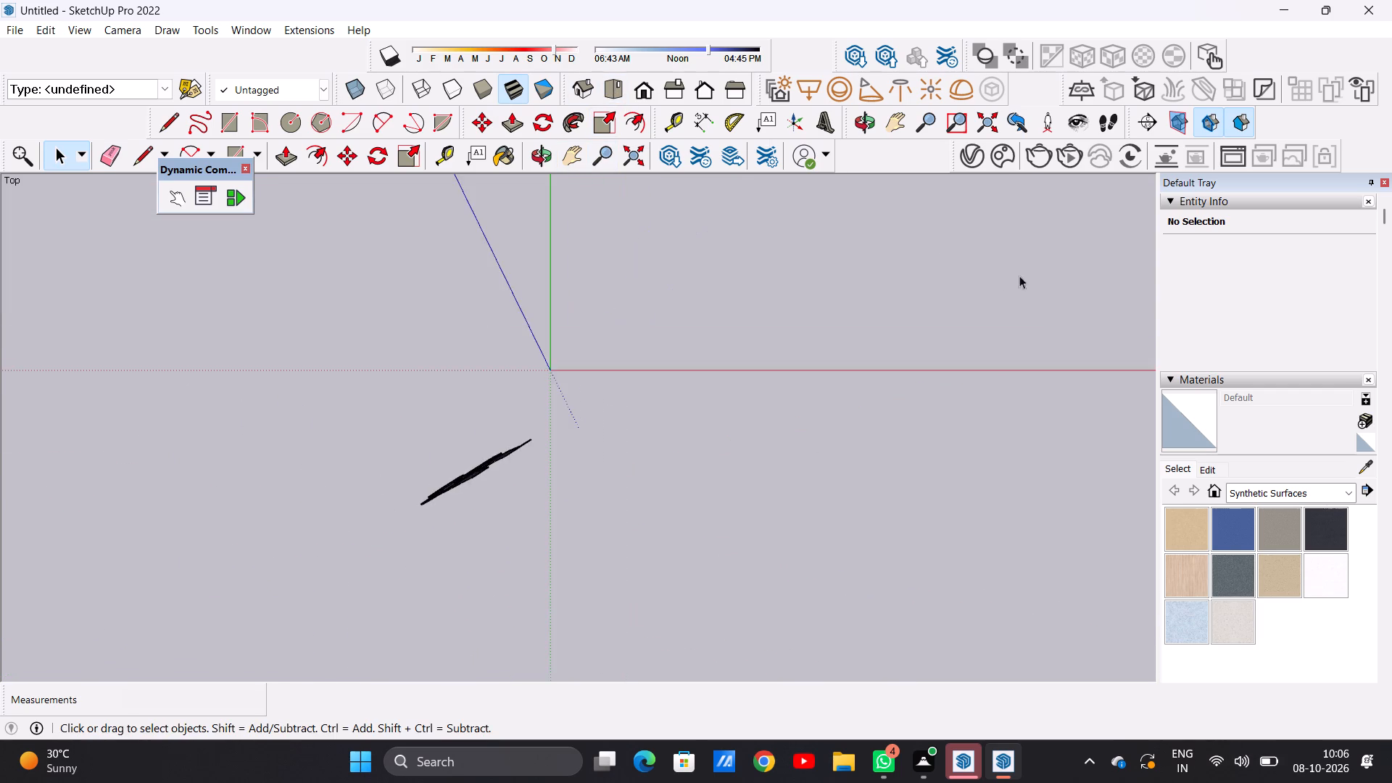
scroll(964, 303, "up", 11)
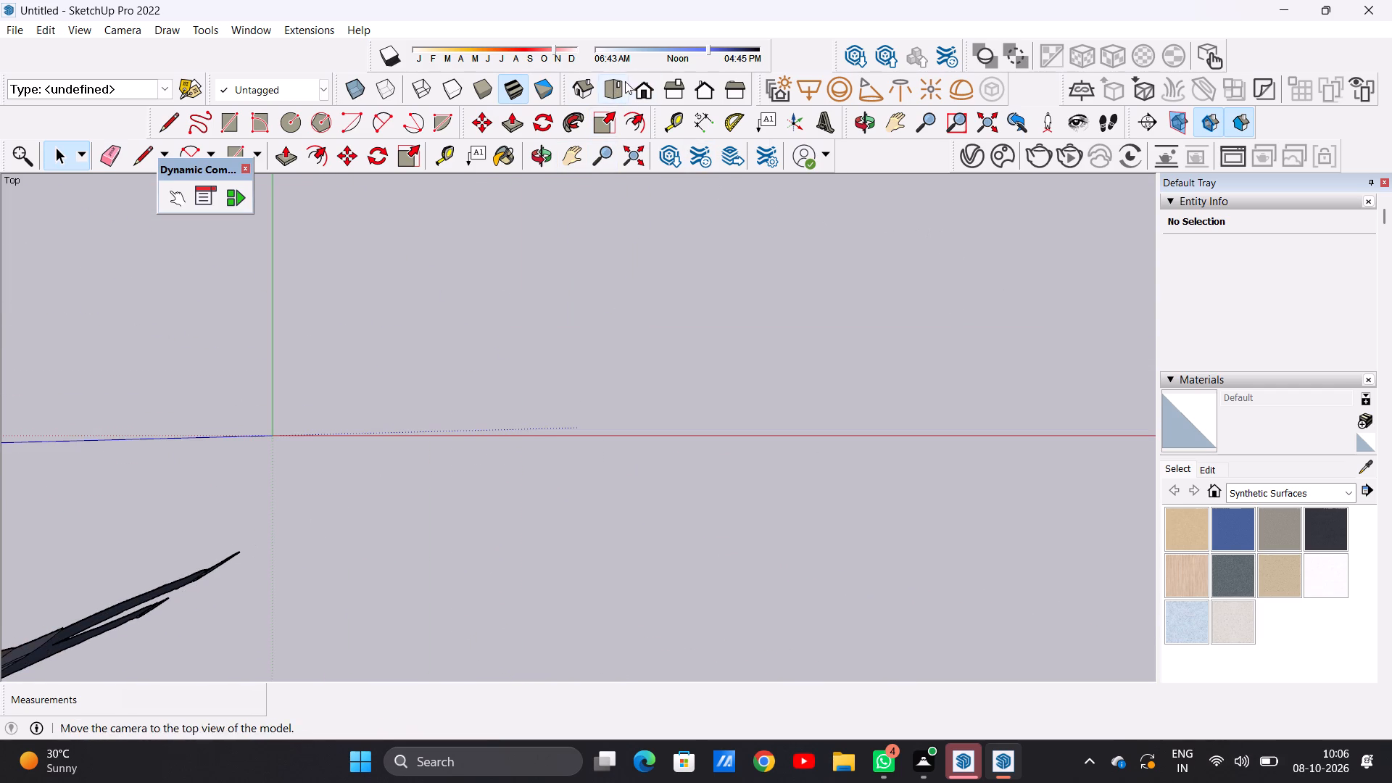
left_click(579, 157)
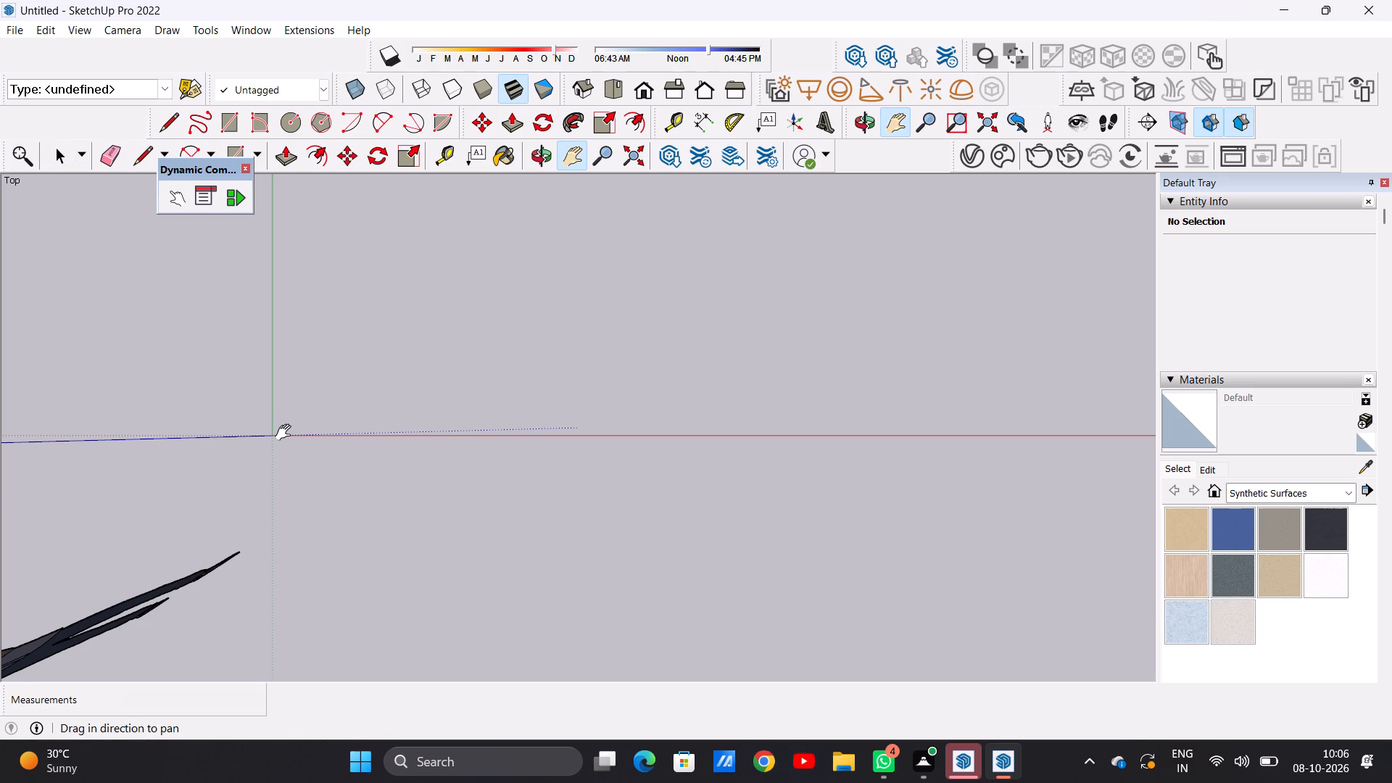
left_click_drag(286, 433, 77, 649)
key("space")
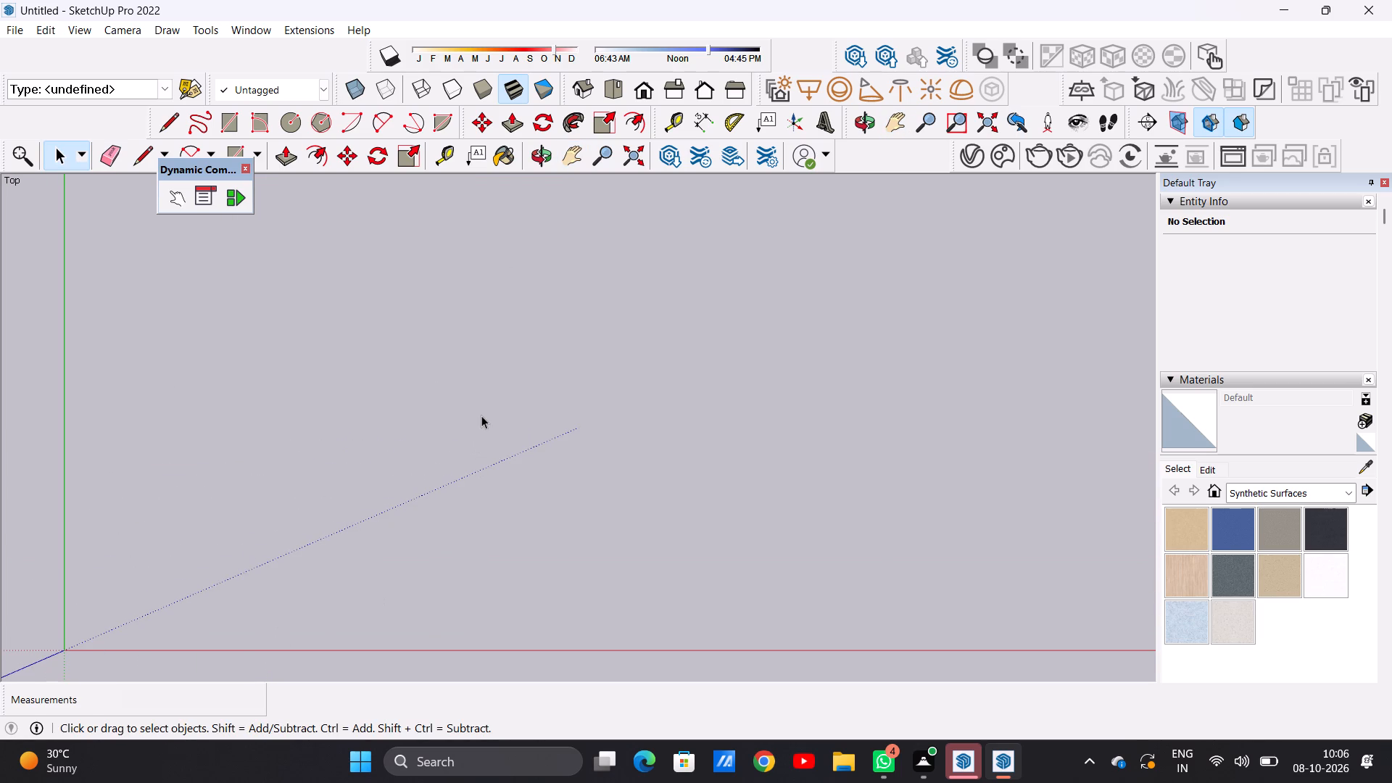
key("r")
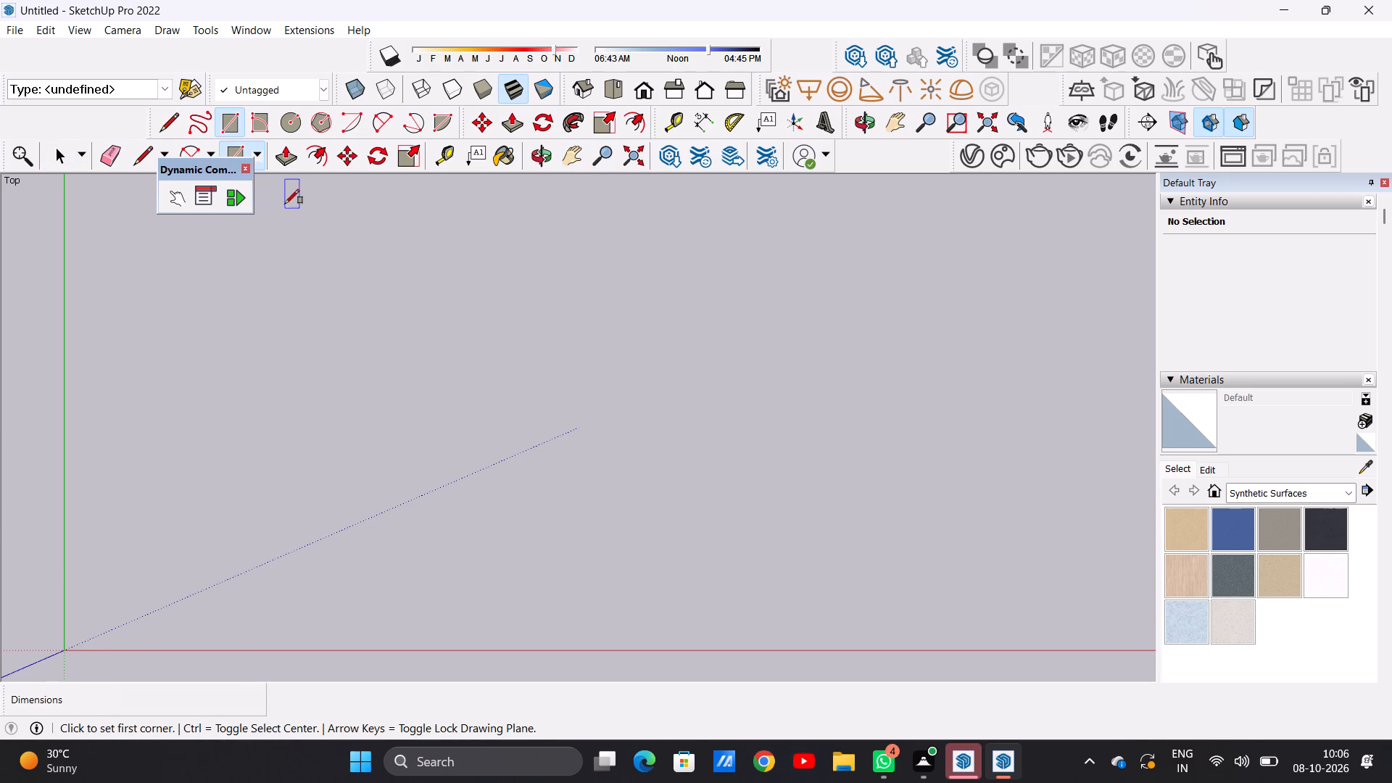
left_click(285, 203)
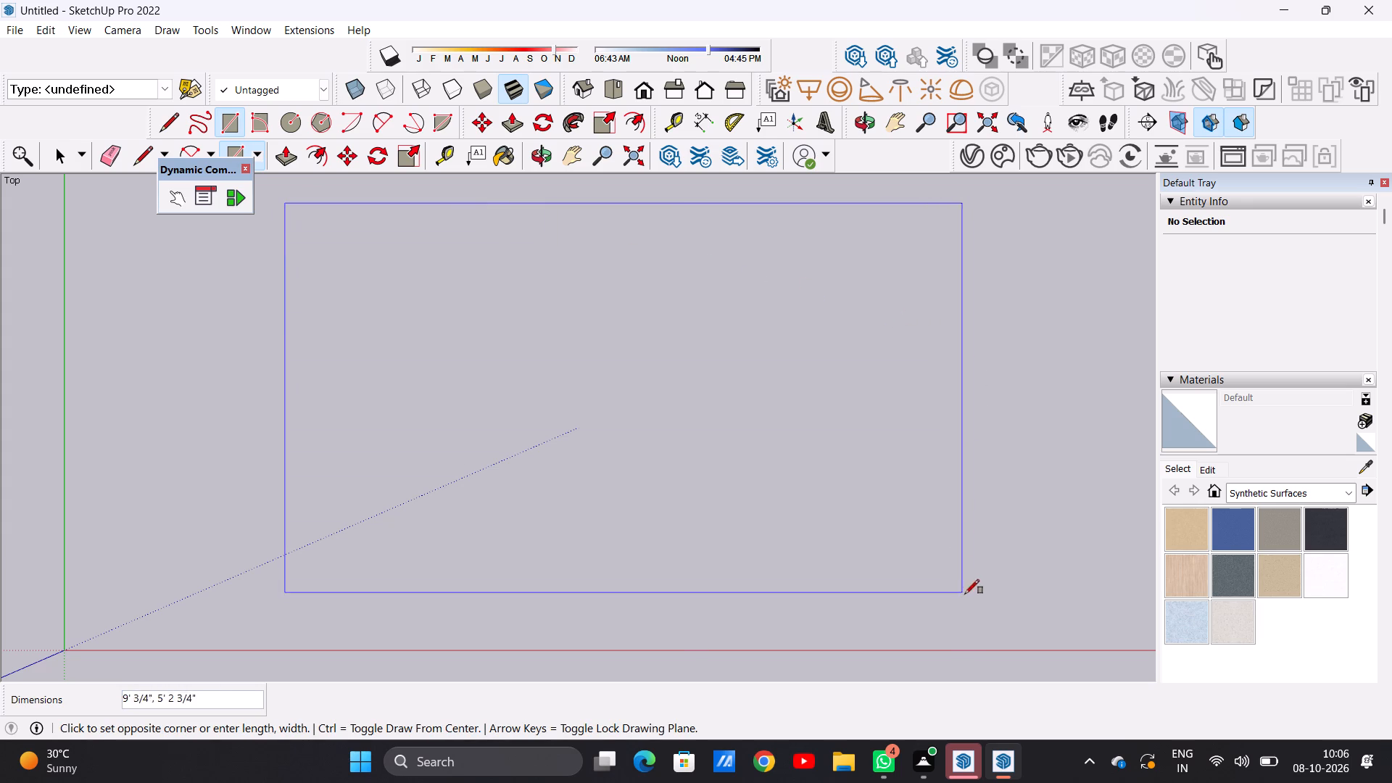
left_click(1066, 628)
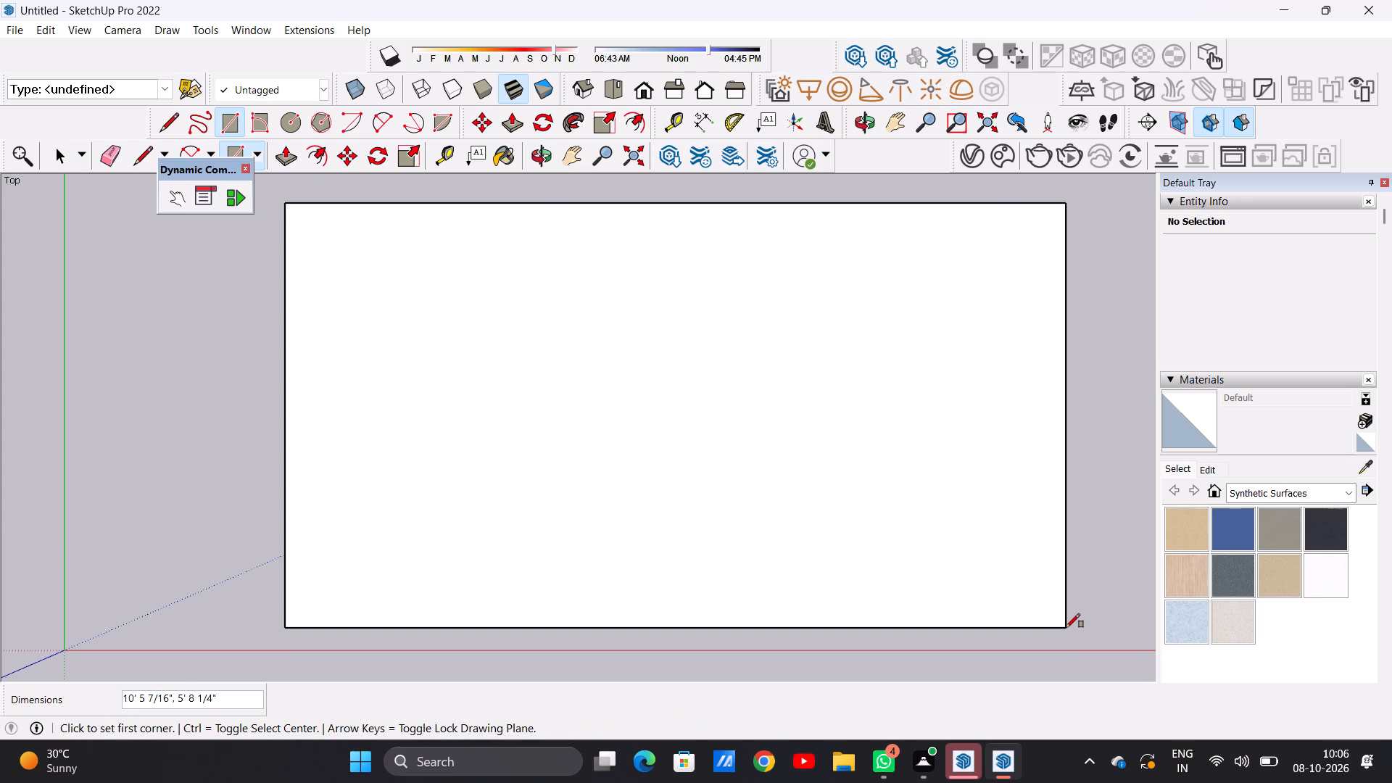
key("space")
Move the whole base rectangle diagonally about 15' 3" away from the origin.
scroll(583, 489, "down", 13)
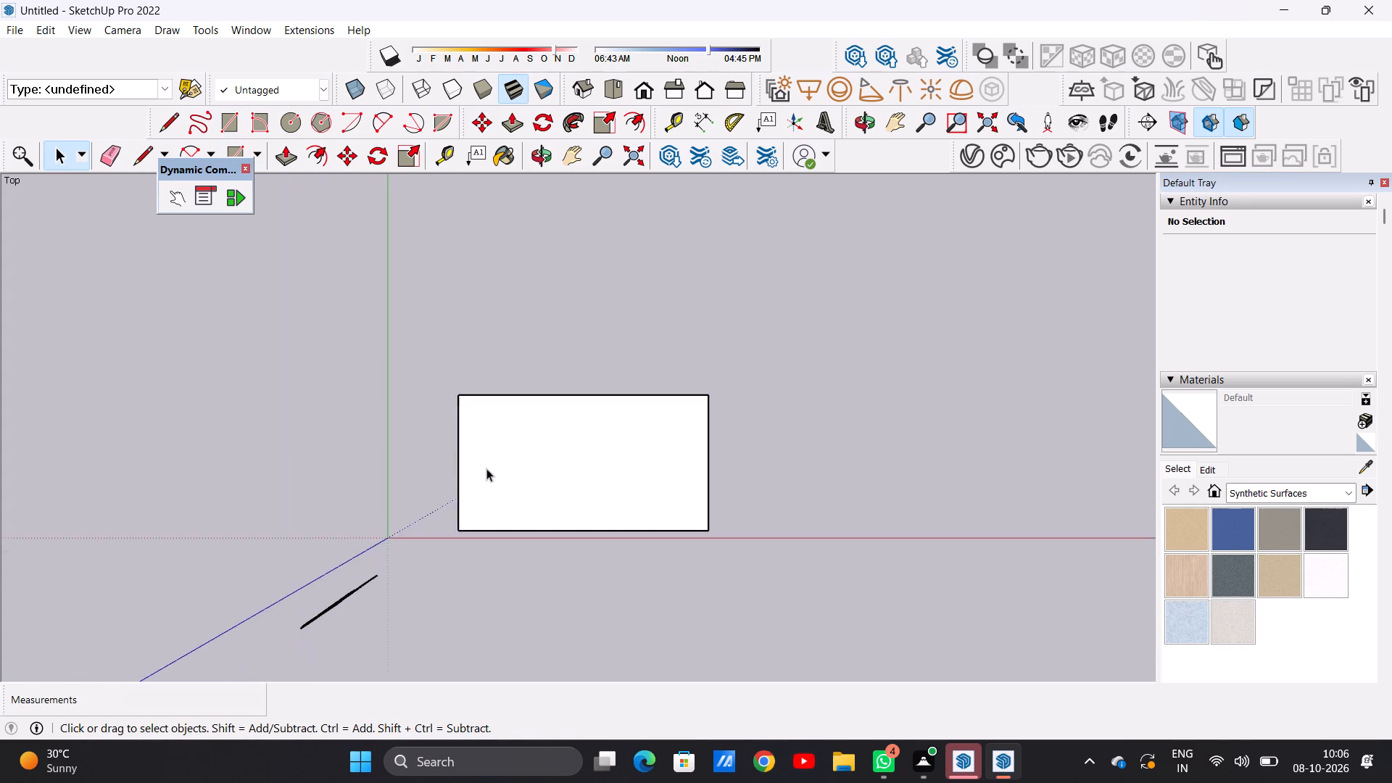
scroll(486, 468, "down", 9)
scroll(625, 304, "up", 8)
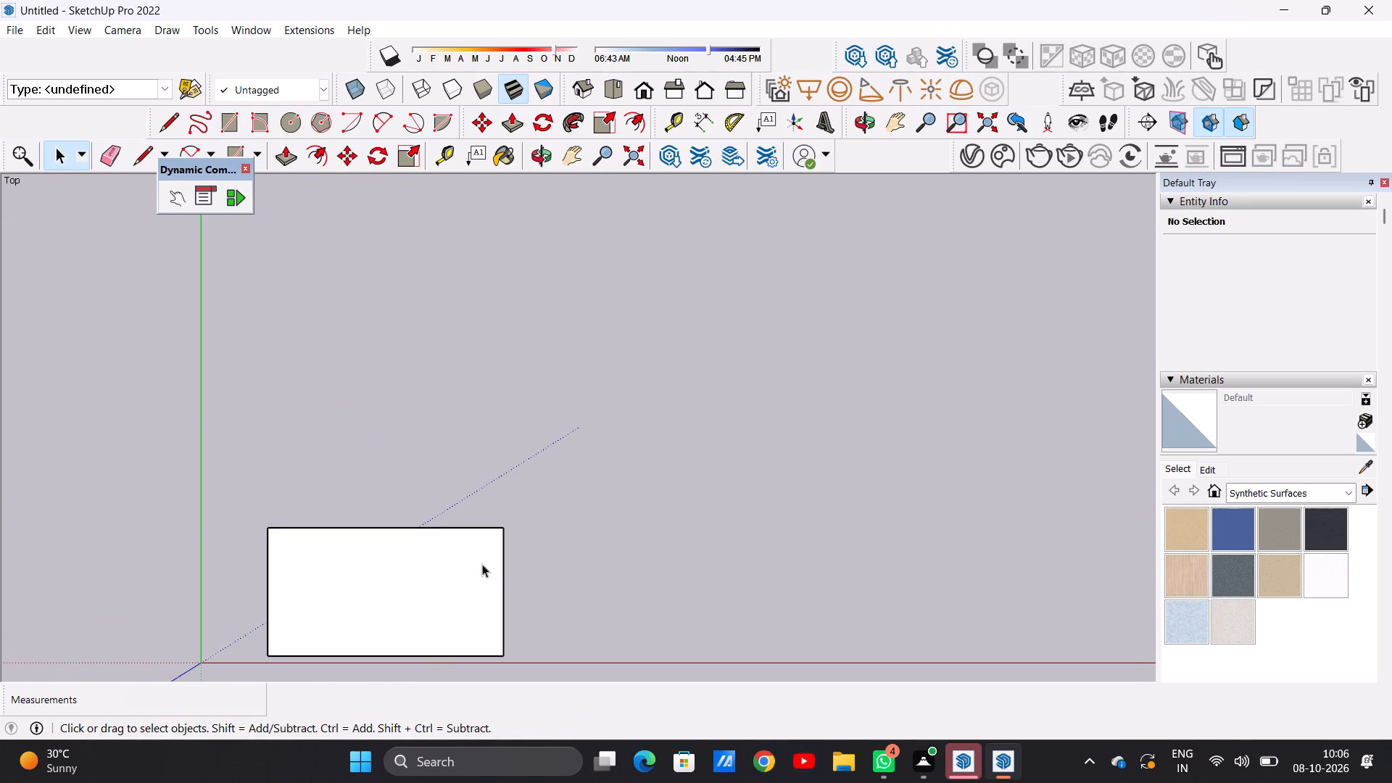
triple_click(452, 622)
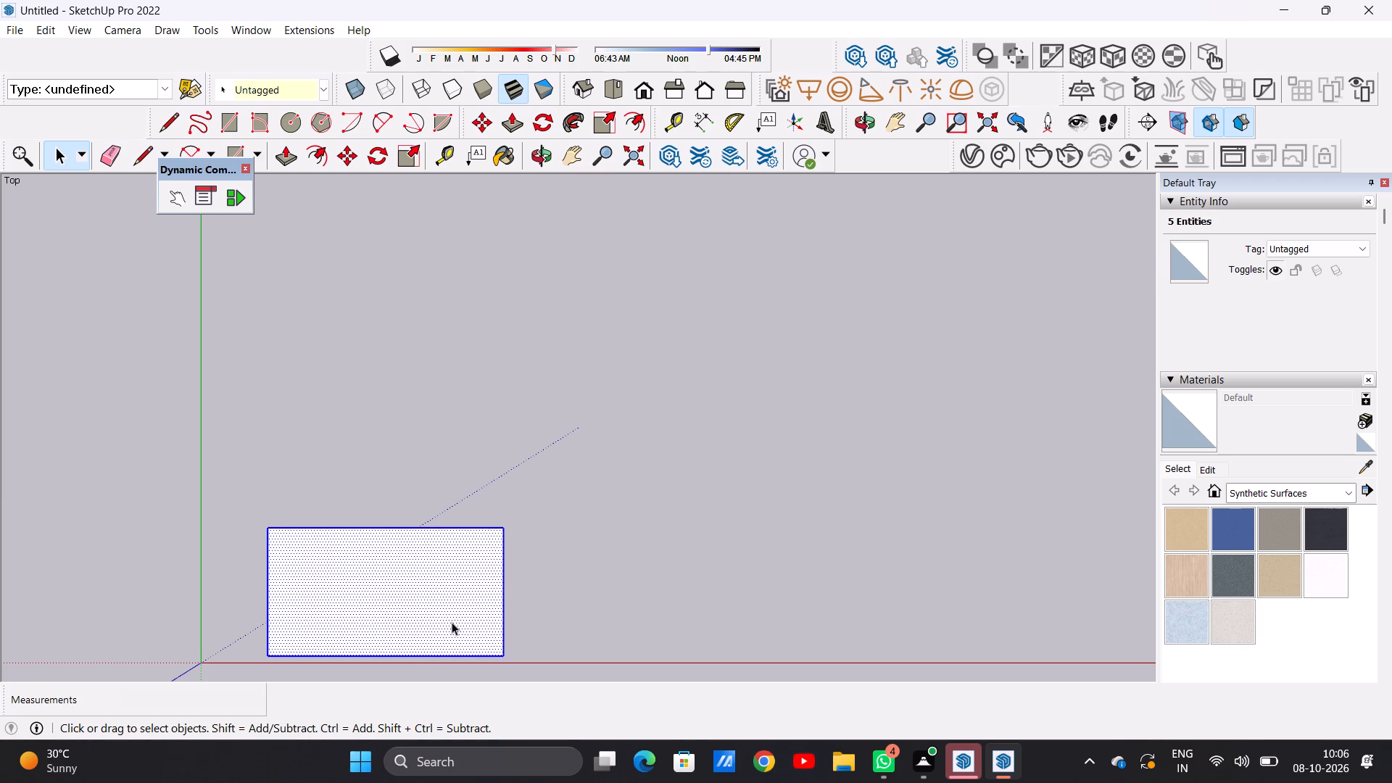
key("m")
left_click(507, 526)
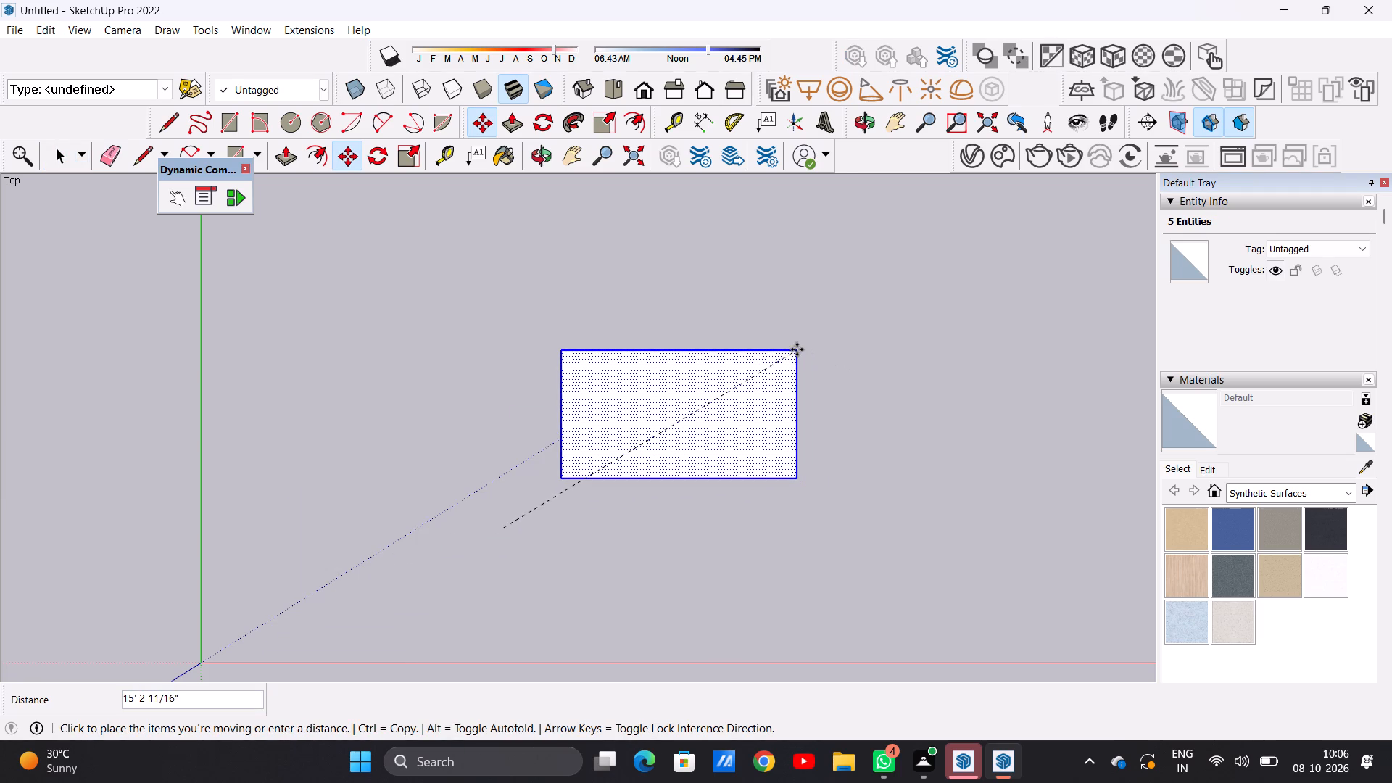
left_click(797, 349)
key("space")
left_click(1019, 395)
Extend the base's right short side with an adjoining full-depth rectangle about 2' 10" wide and erase the shared edge.
scroll(933, 273, "up", 4)
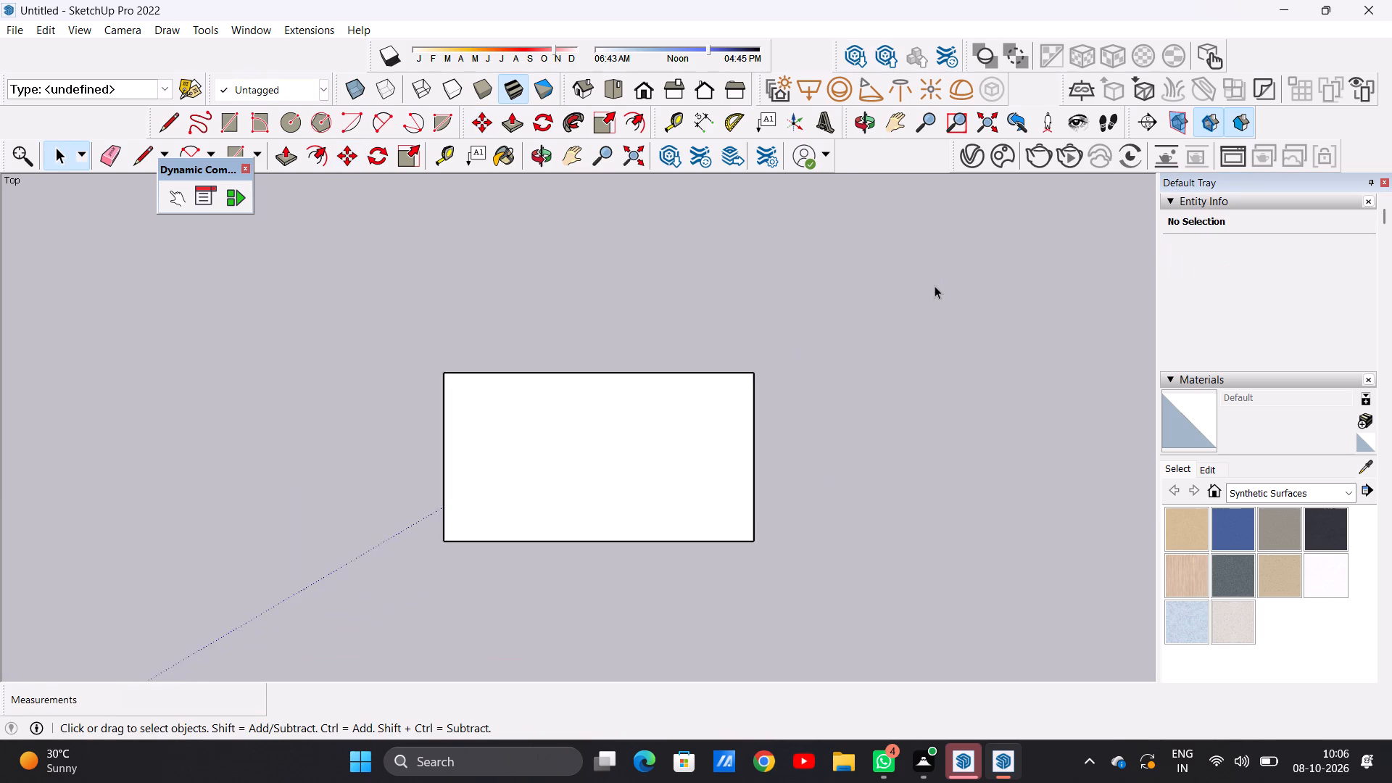
scroll(935, 286, "up", 3)
scroll(932, 288, "down", 3)
scroll(831, 429, "up", 1)
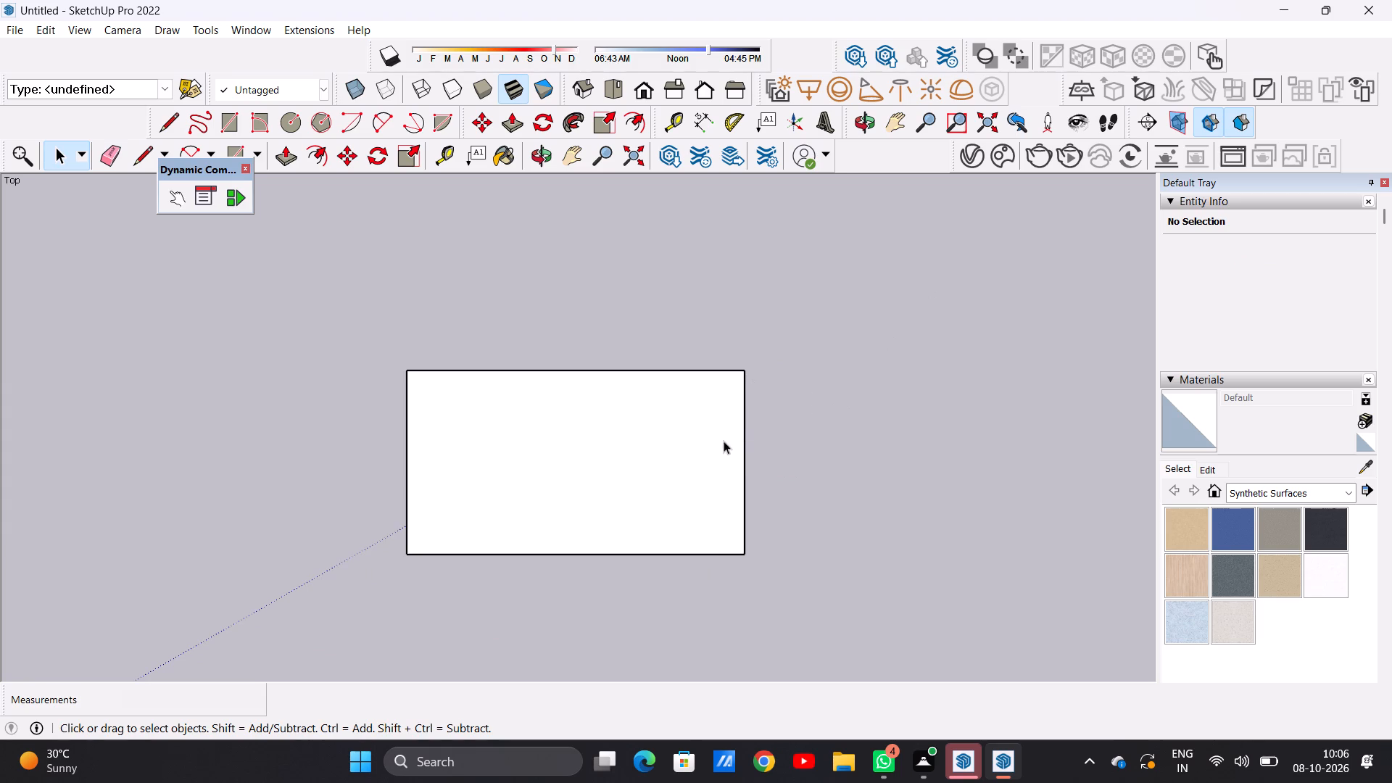
scroll(681, 594, "up", 7)
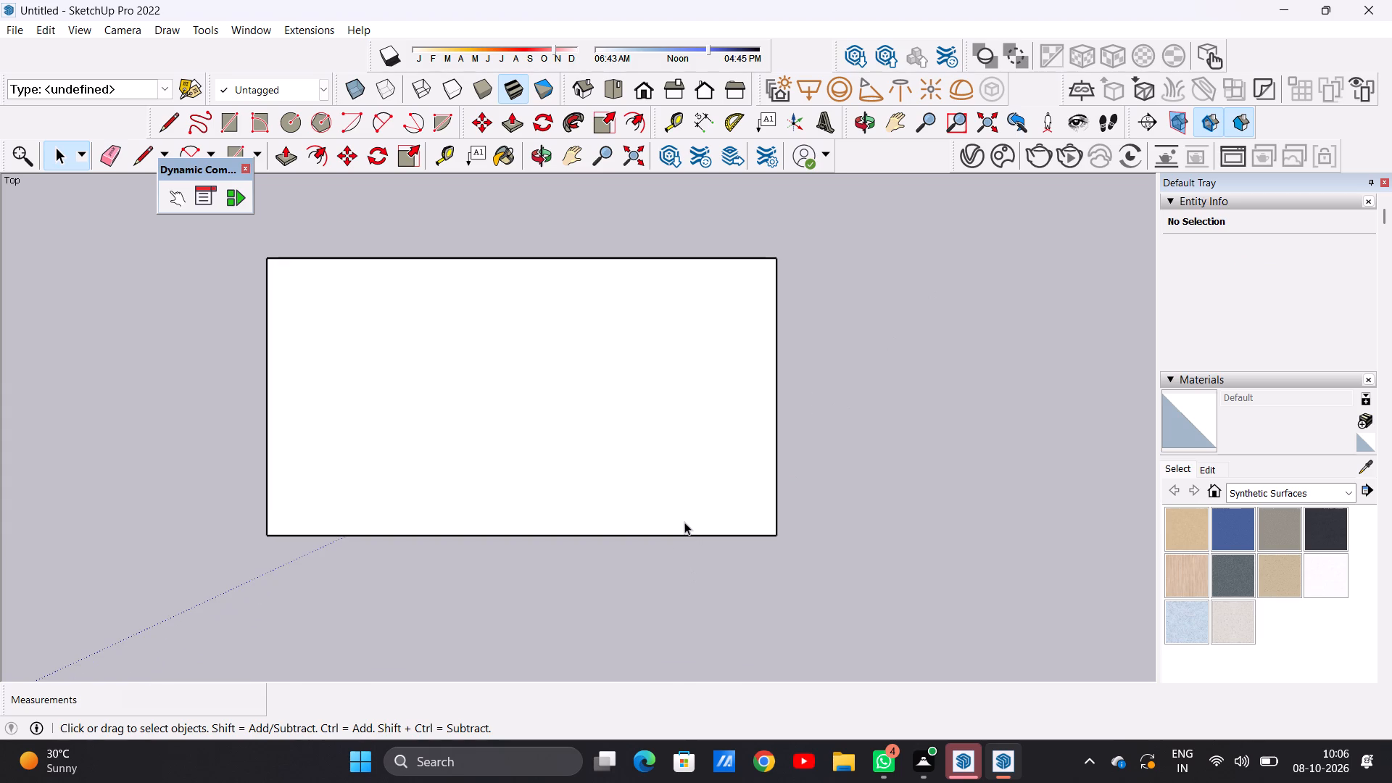
key("r")
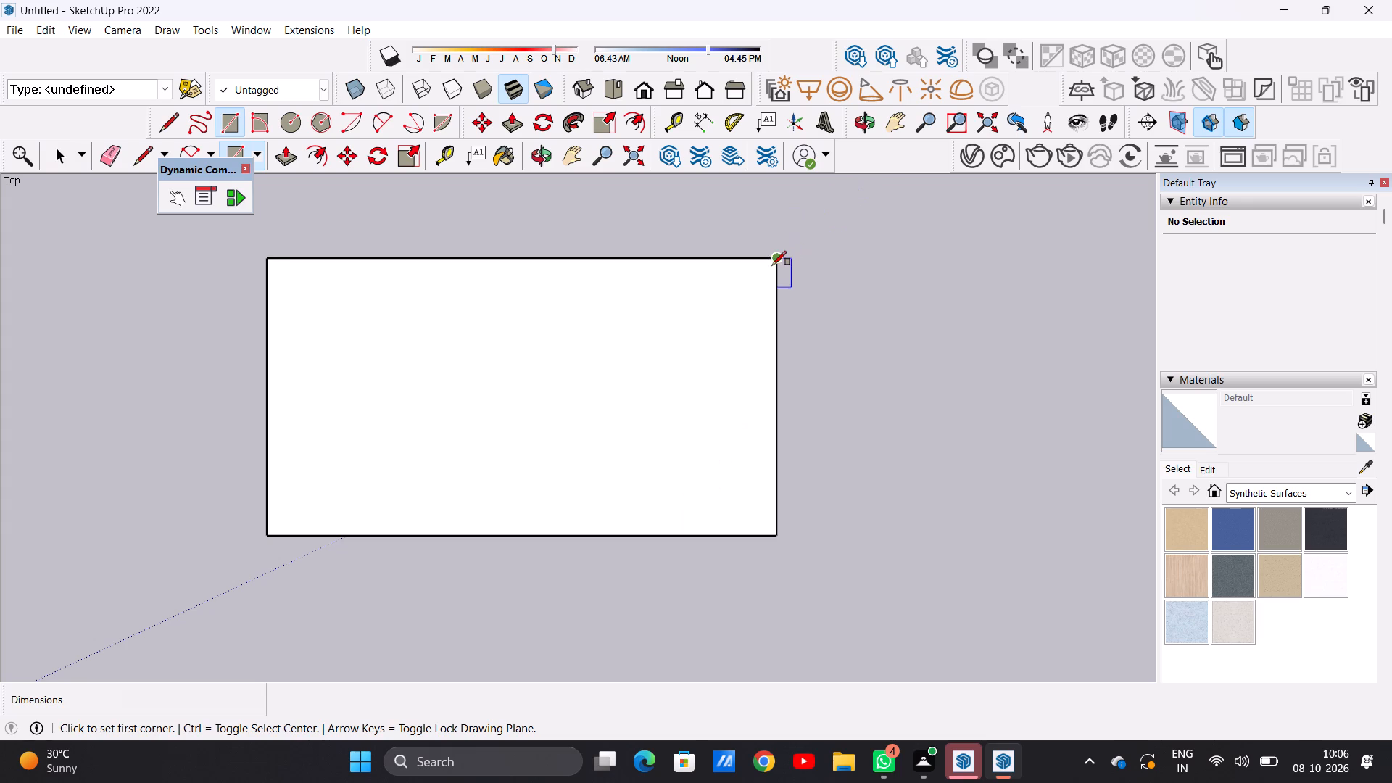
left_click(771, 260)
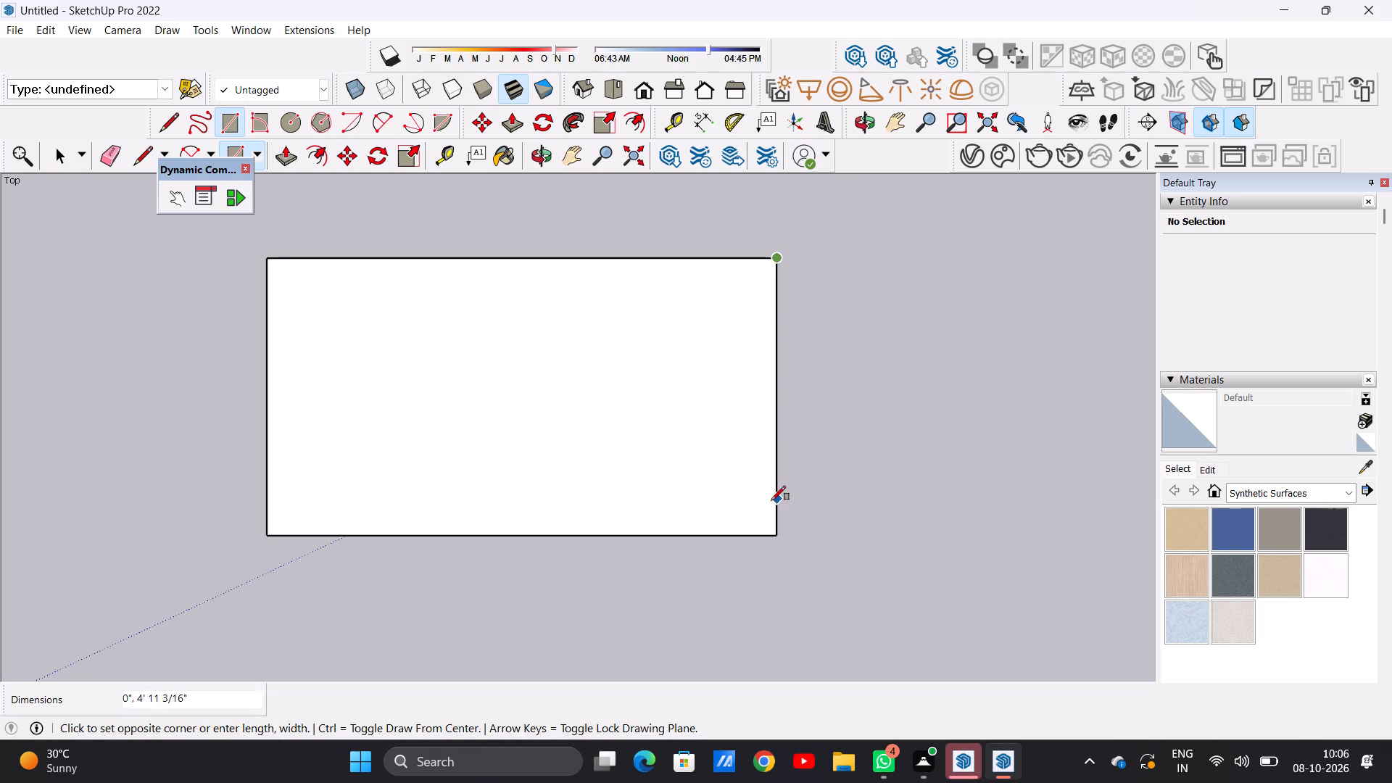
left_click(776, 539)
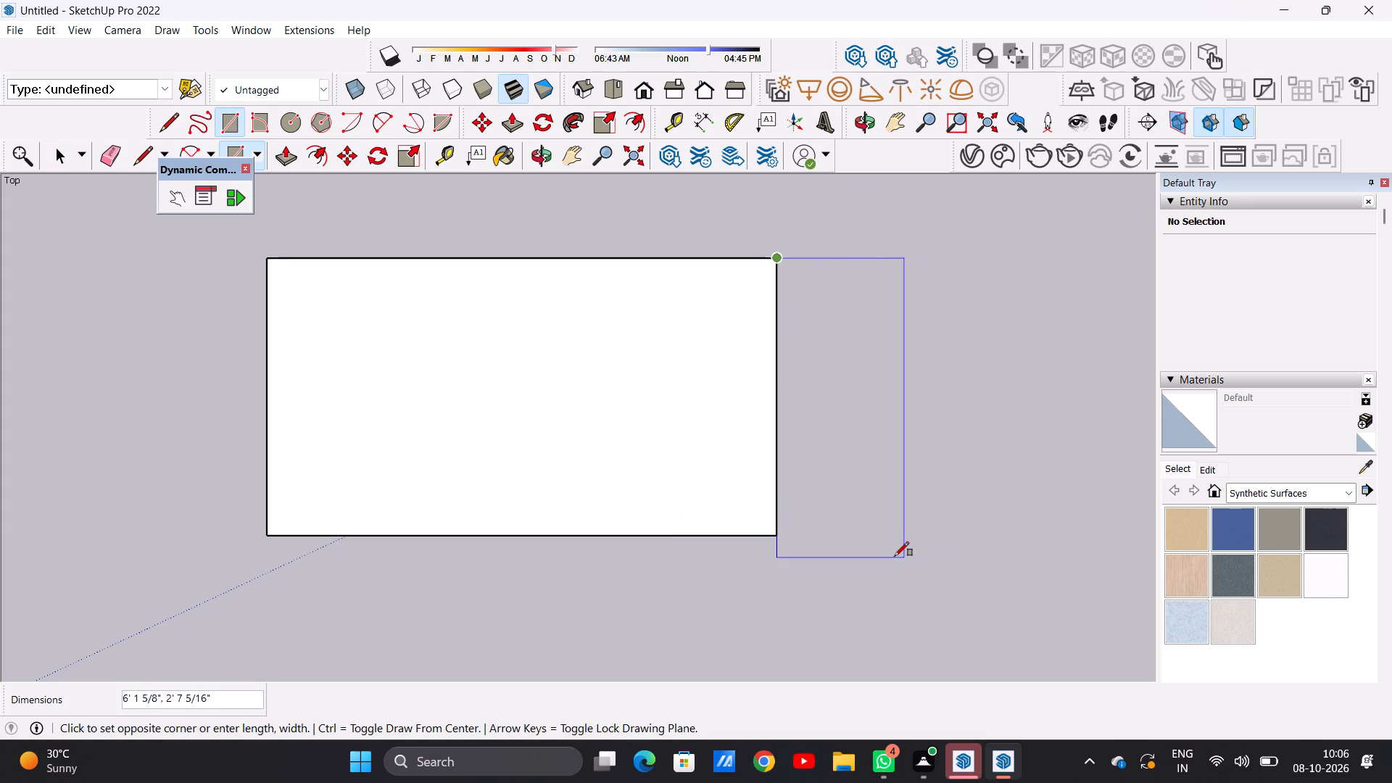
left_click(916, 551)
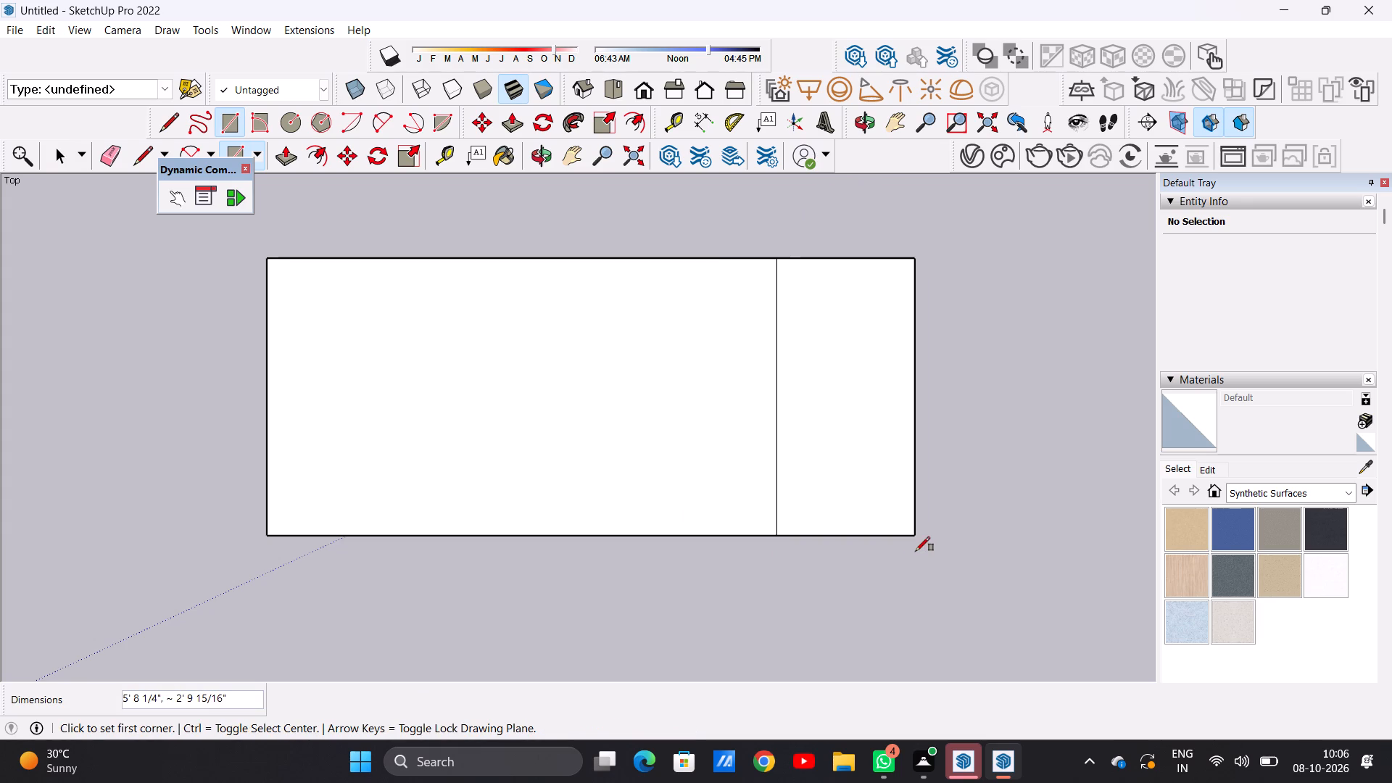
key("space")
type("E")
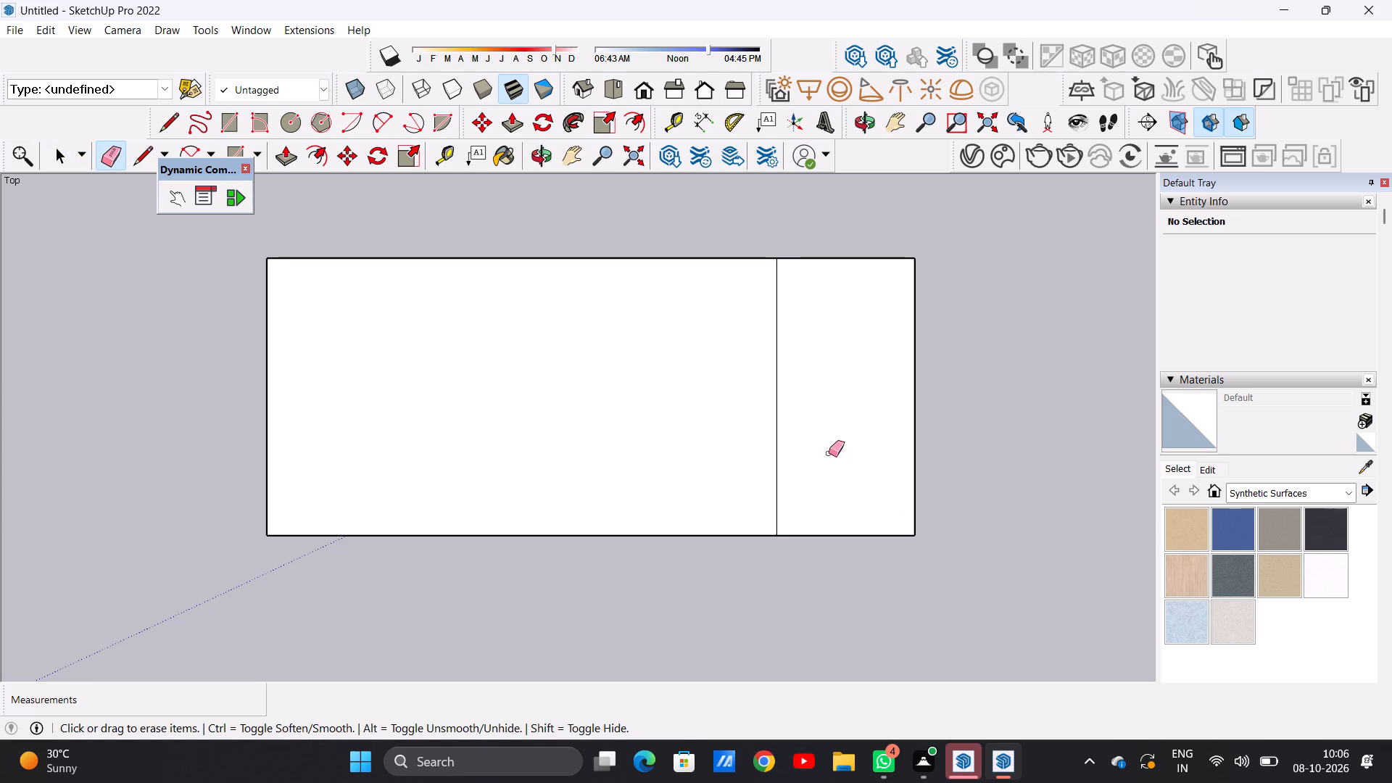
left_click_drag(798, 446, 729, 438)
Extend the base's rear long side with an adjoining full-width rectangle about 2' deep and erase the dividing edge.
scroll(771, 510, "down", 10)
scroll(799, 436, "up", 5)
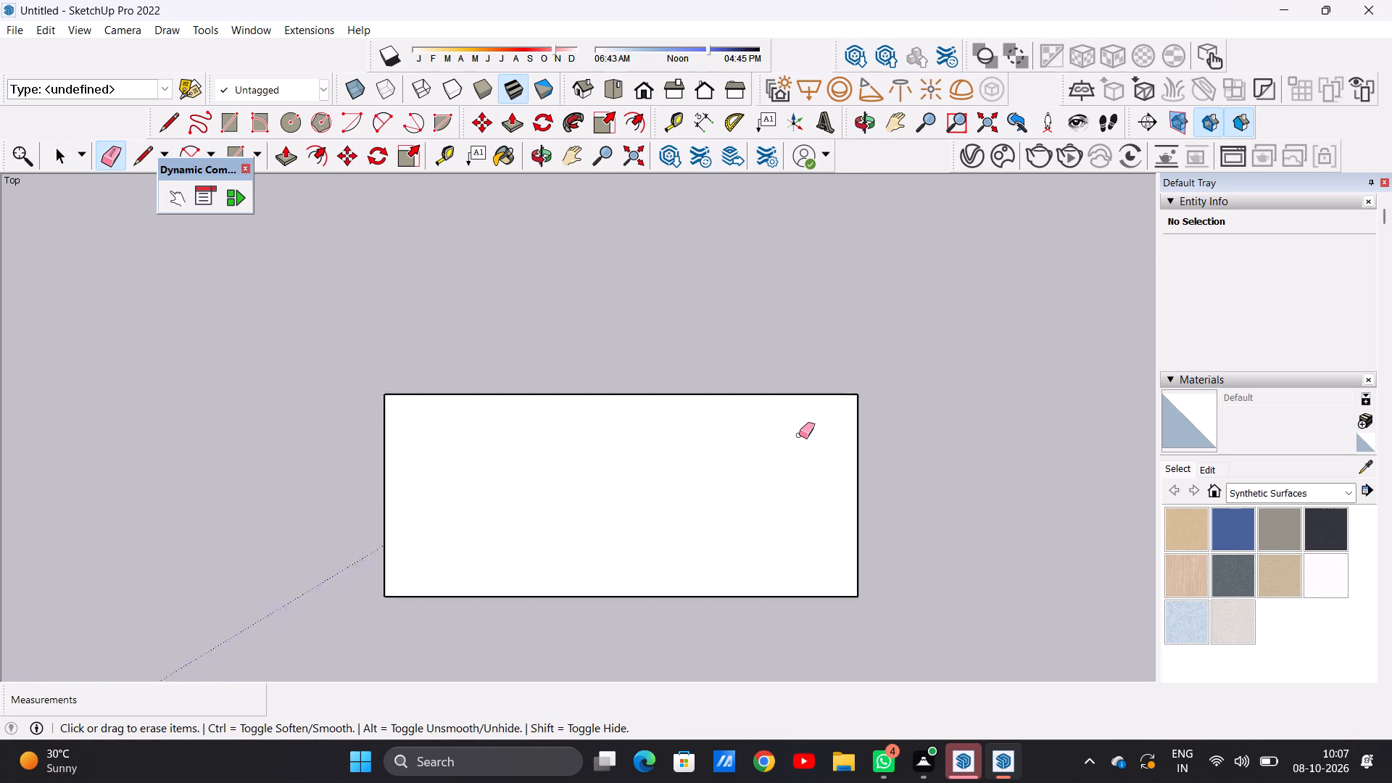
scroll(799, 435, "up", 3)
key("r")
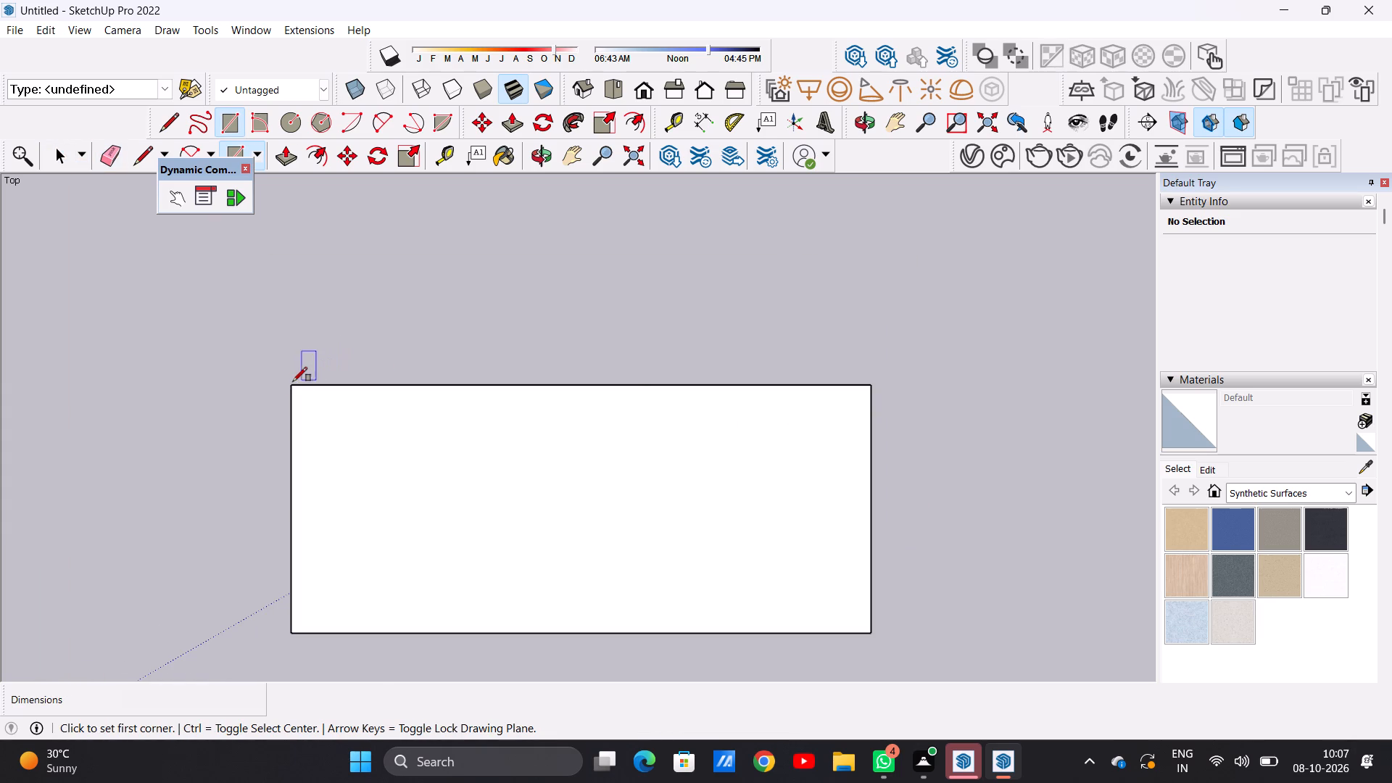
left_click(291, 383)
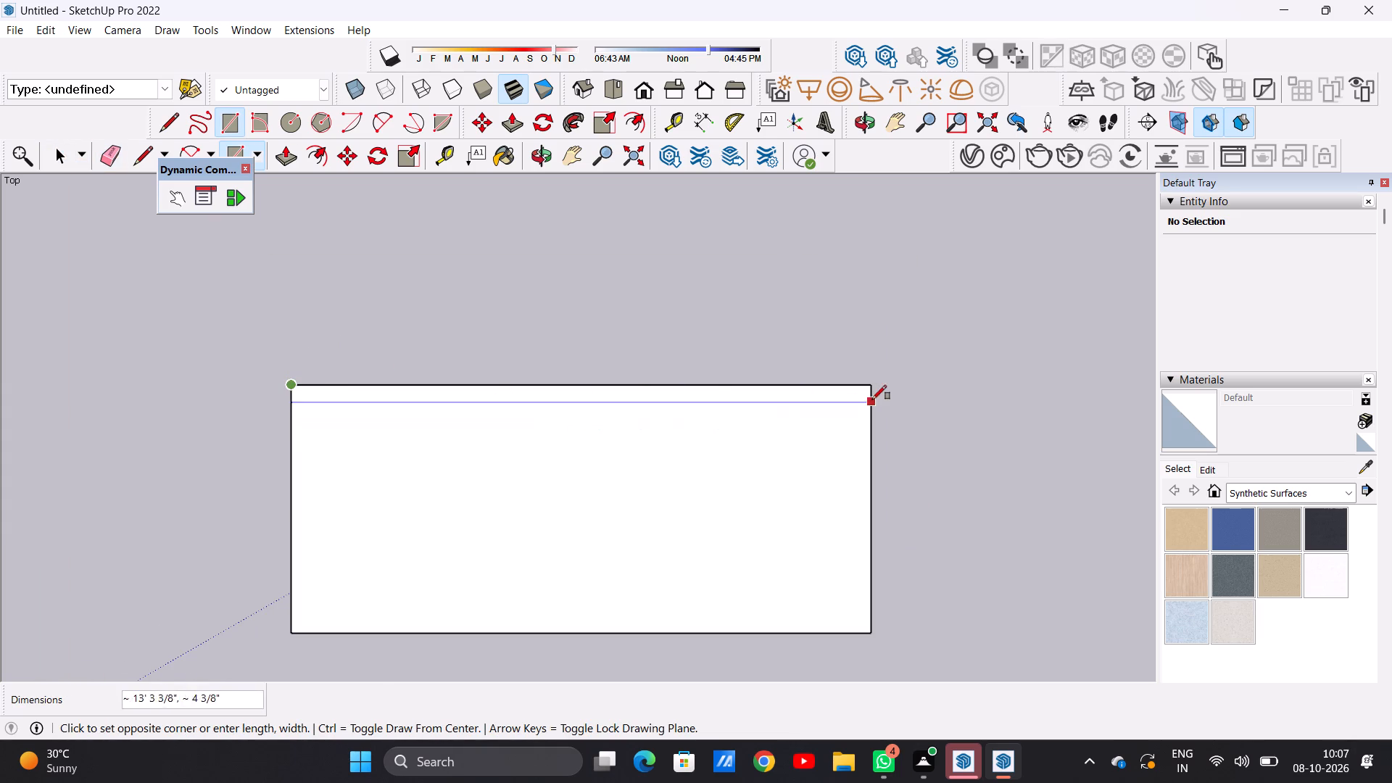
left_click(871, 388)
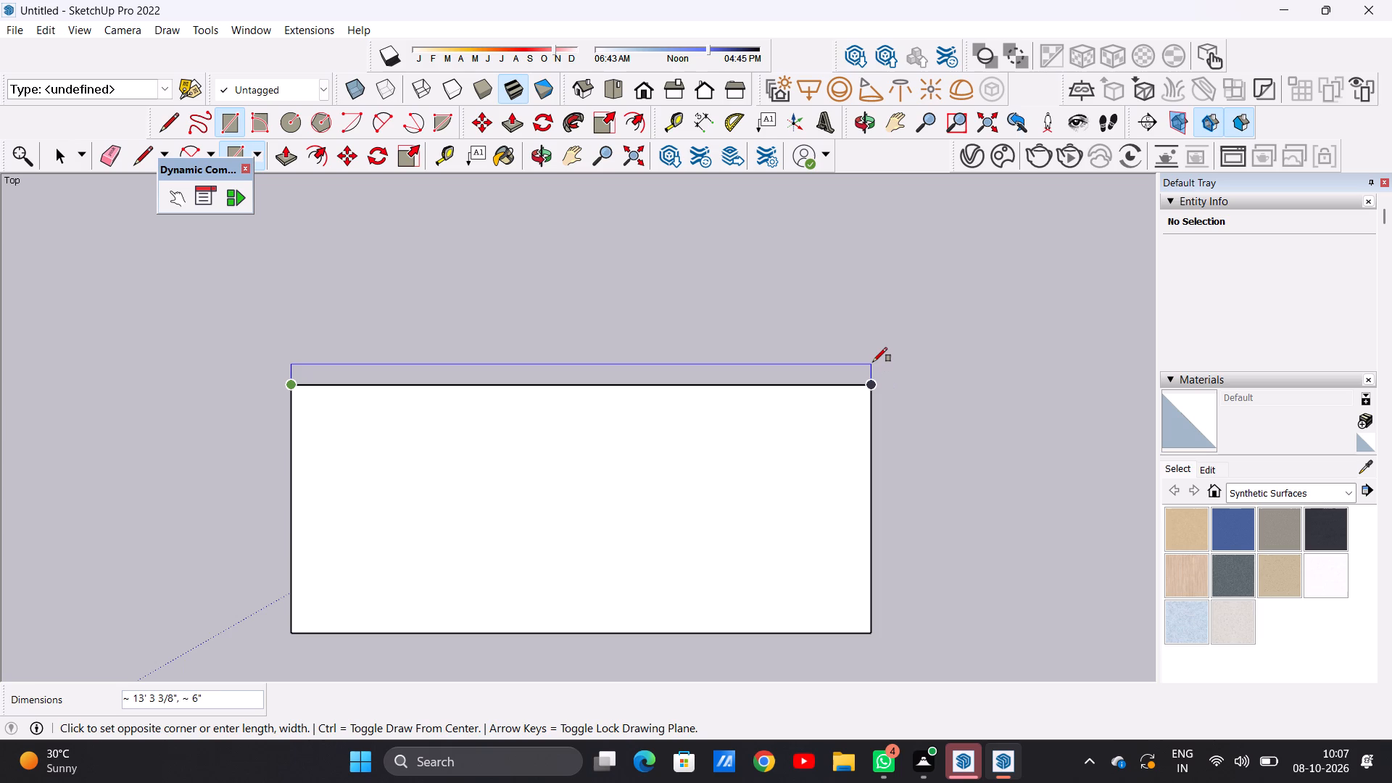
left_click(884, 297)
key("space")
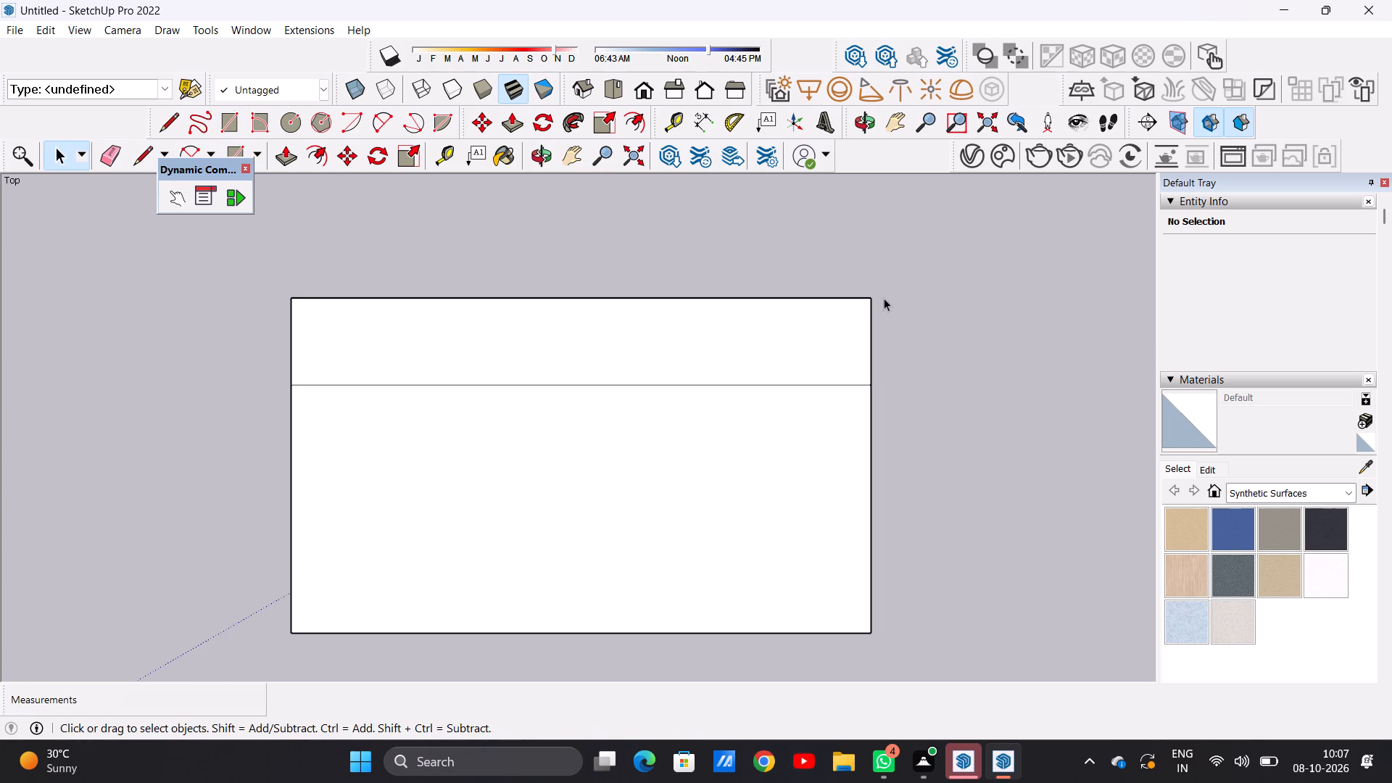
key("e")
left_click_drag(762, 377, 763, 395)
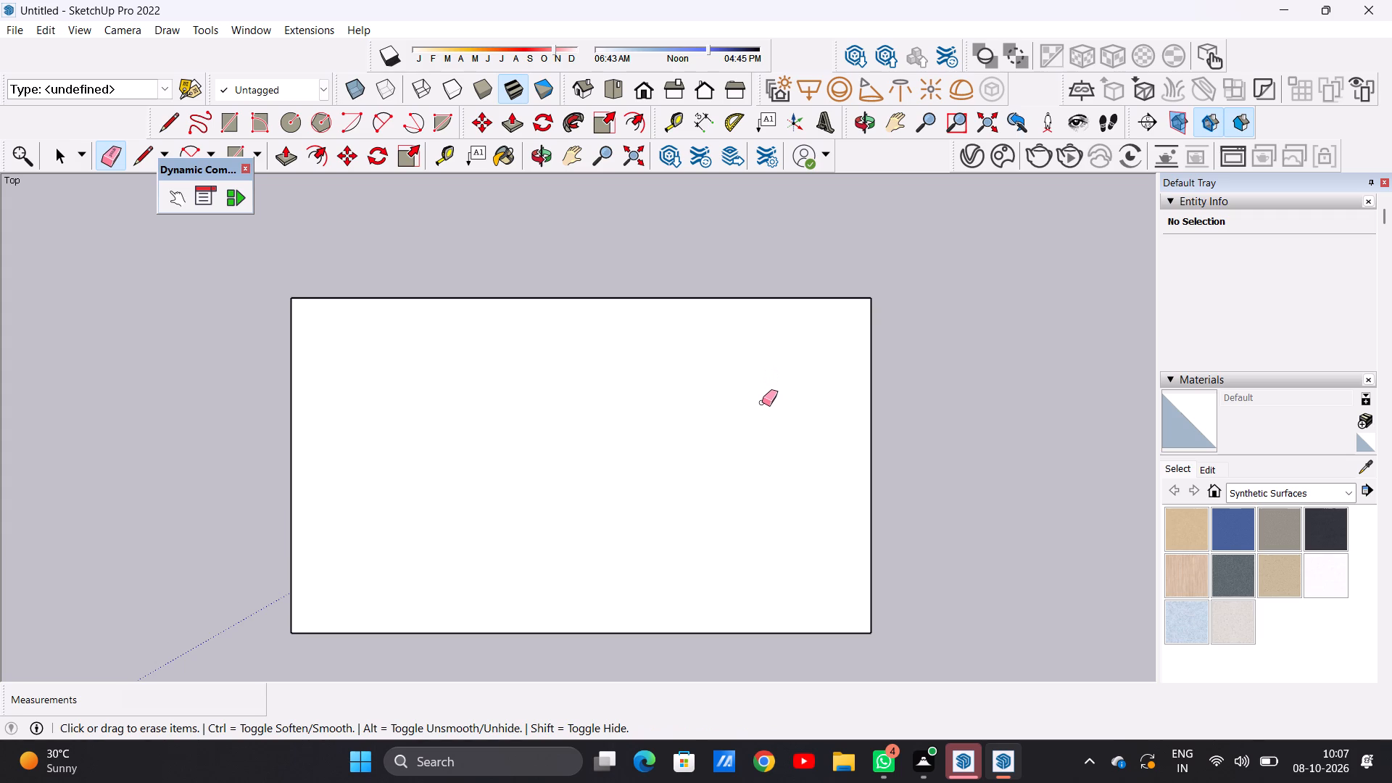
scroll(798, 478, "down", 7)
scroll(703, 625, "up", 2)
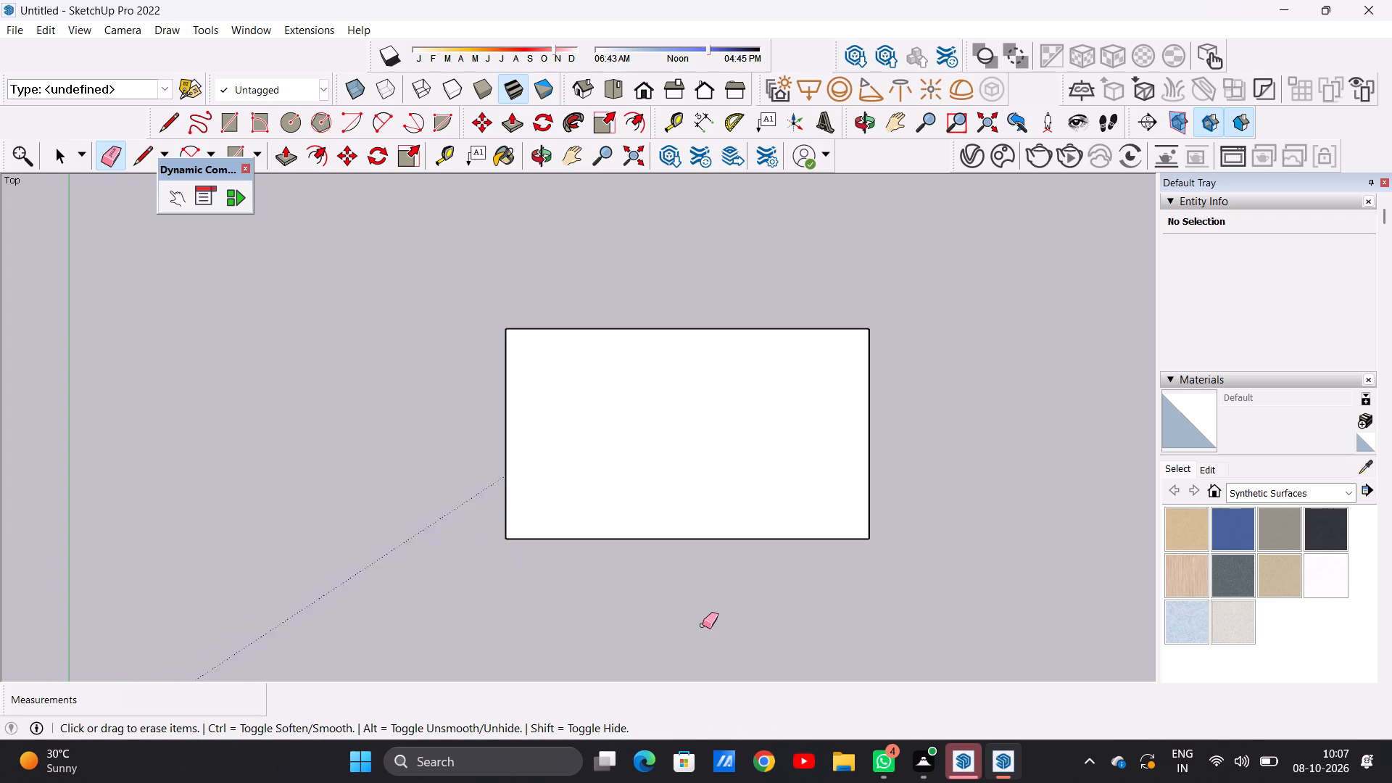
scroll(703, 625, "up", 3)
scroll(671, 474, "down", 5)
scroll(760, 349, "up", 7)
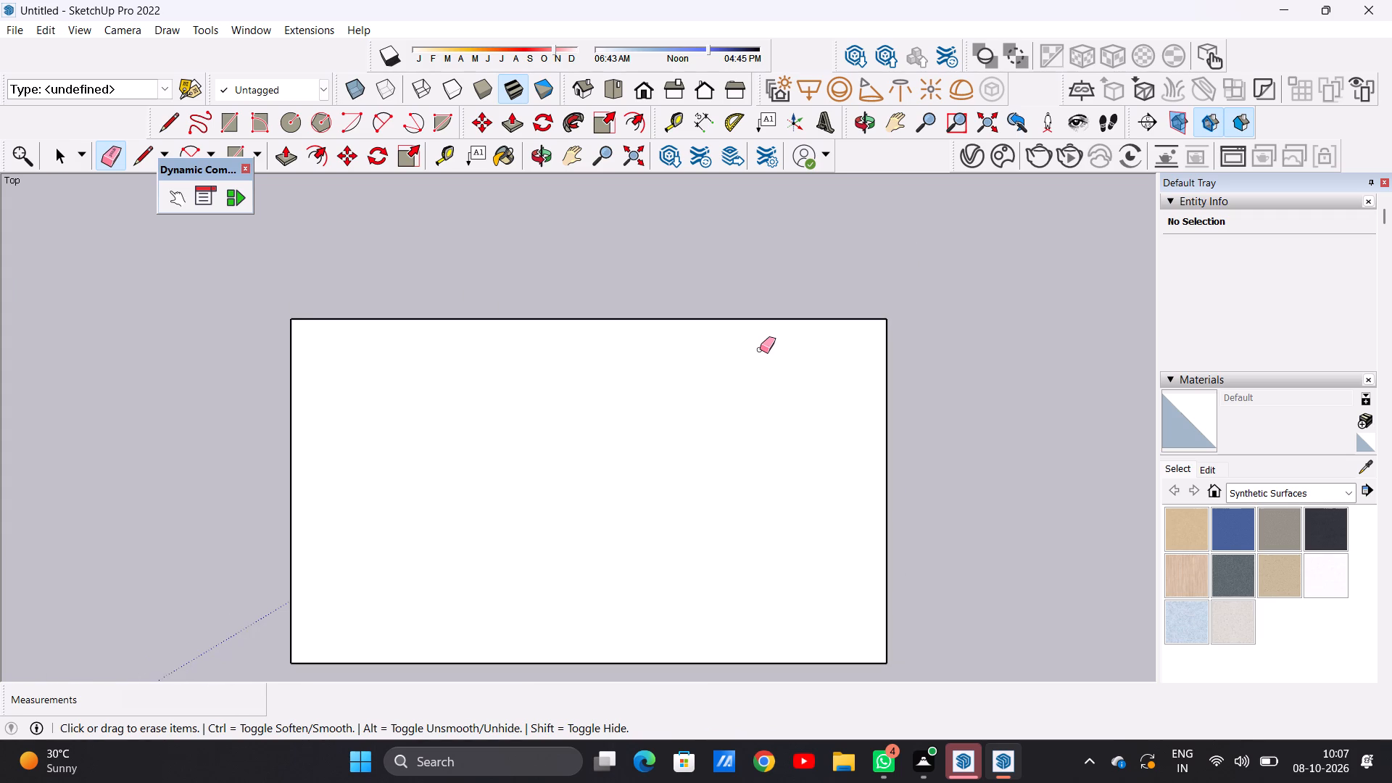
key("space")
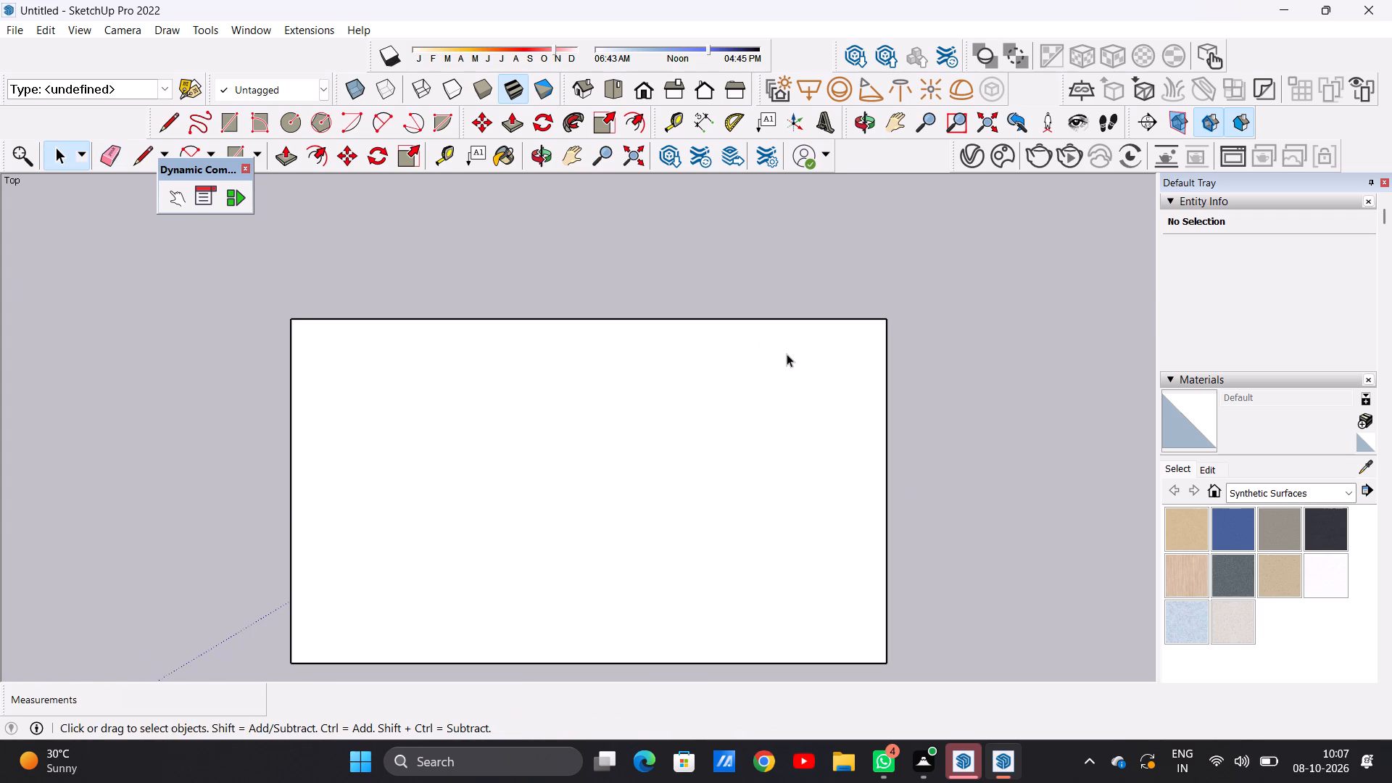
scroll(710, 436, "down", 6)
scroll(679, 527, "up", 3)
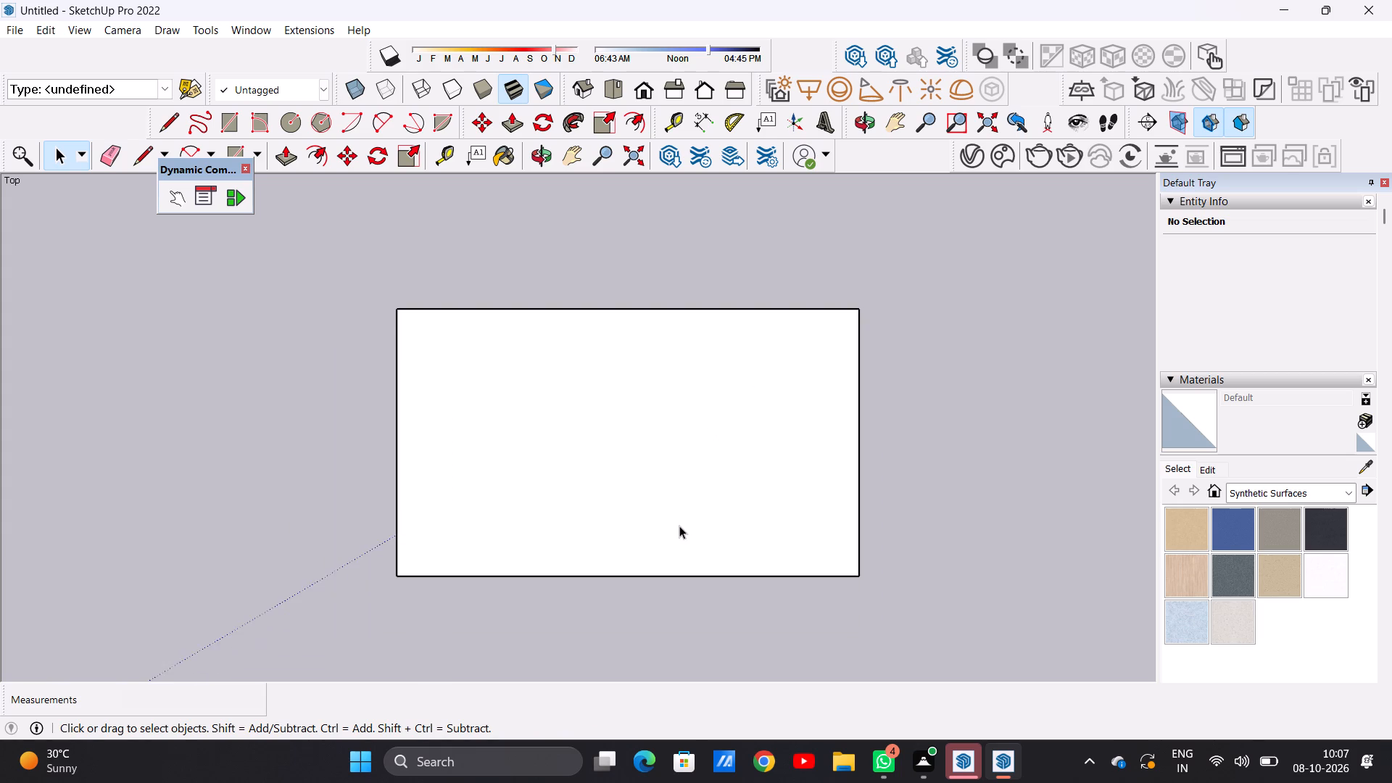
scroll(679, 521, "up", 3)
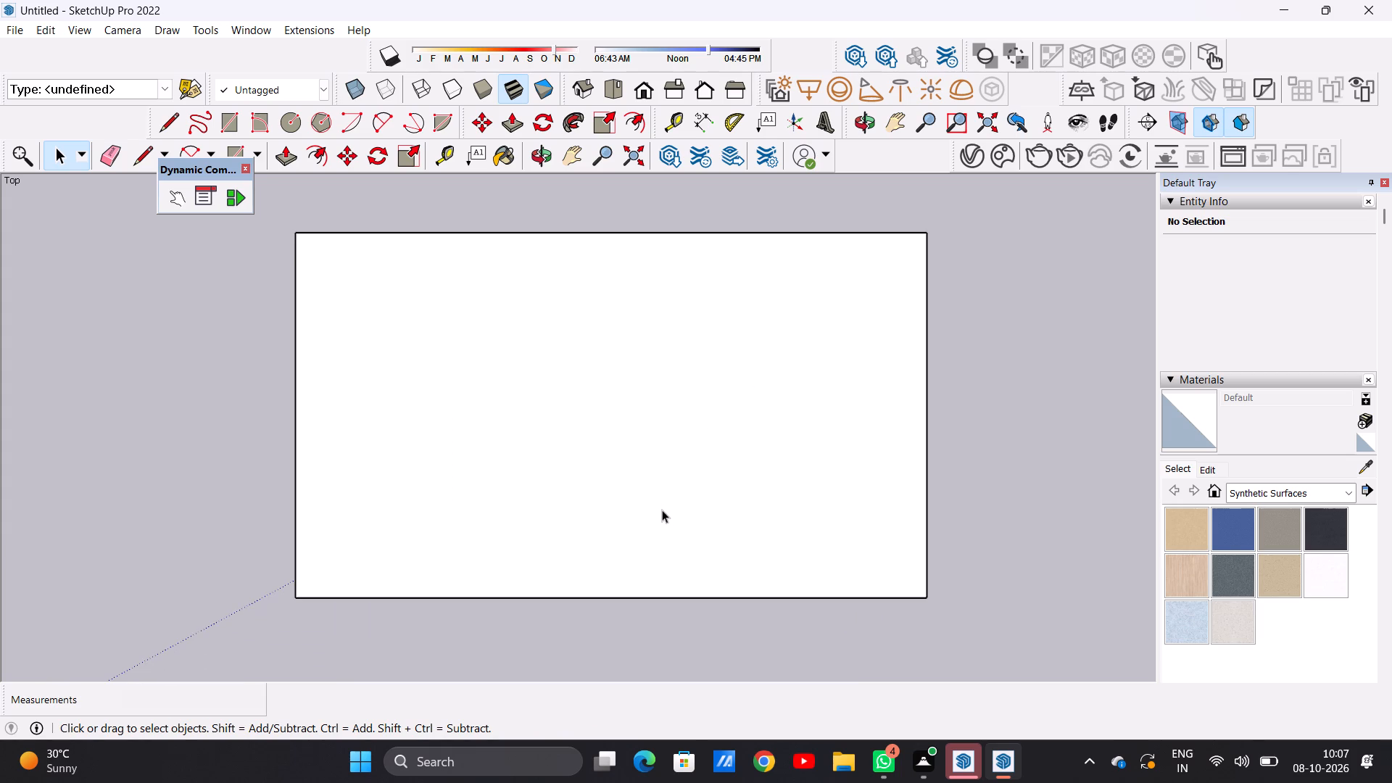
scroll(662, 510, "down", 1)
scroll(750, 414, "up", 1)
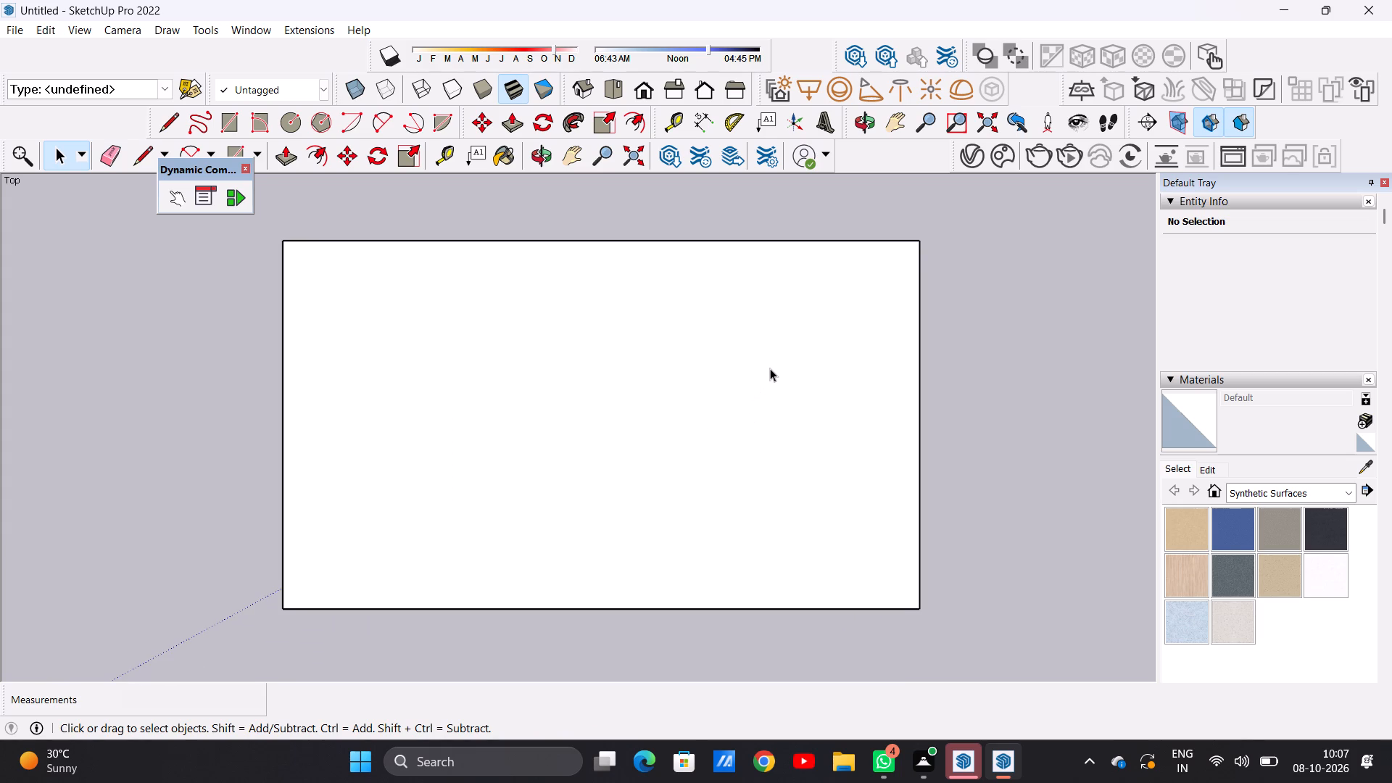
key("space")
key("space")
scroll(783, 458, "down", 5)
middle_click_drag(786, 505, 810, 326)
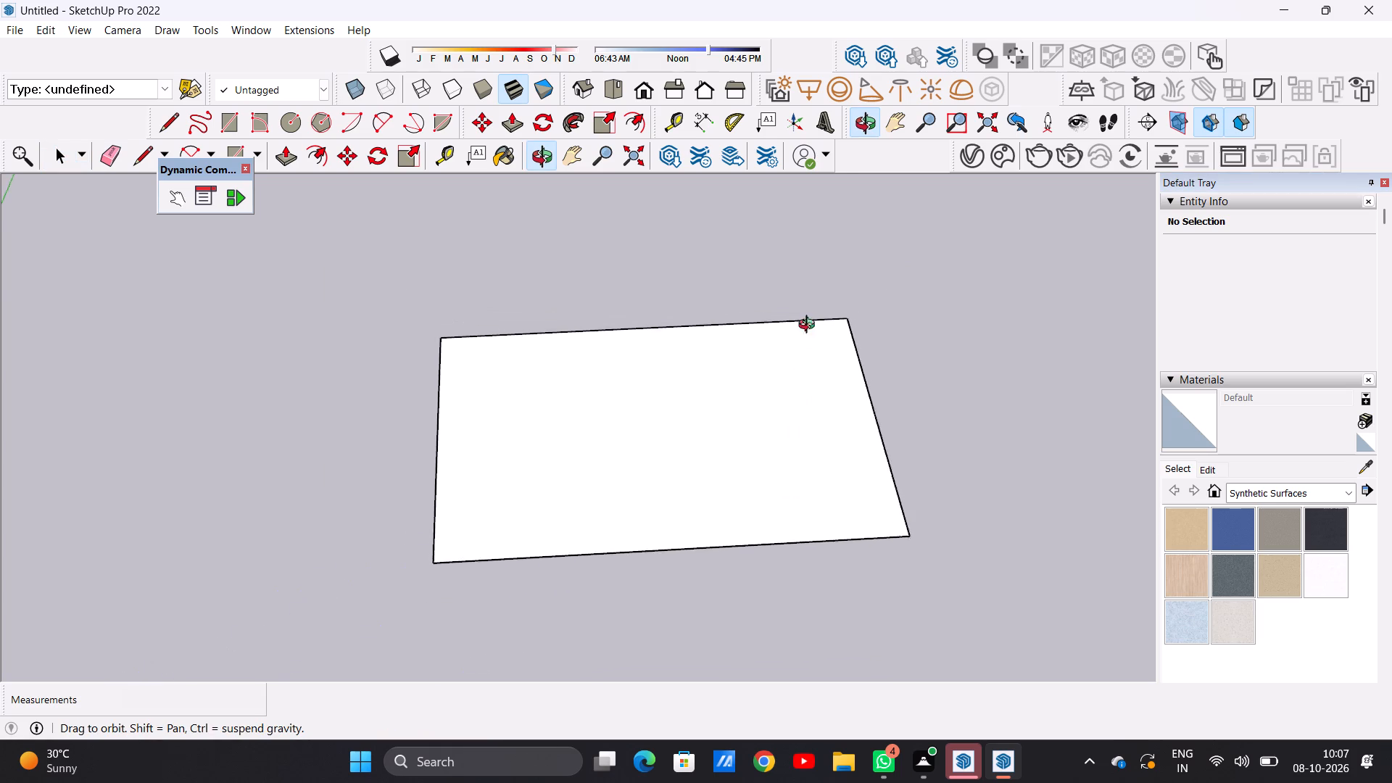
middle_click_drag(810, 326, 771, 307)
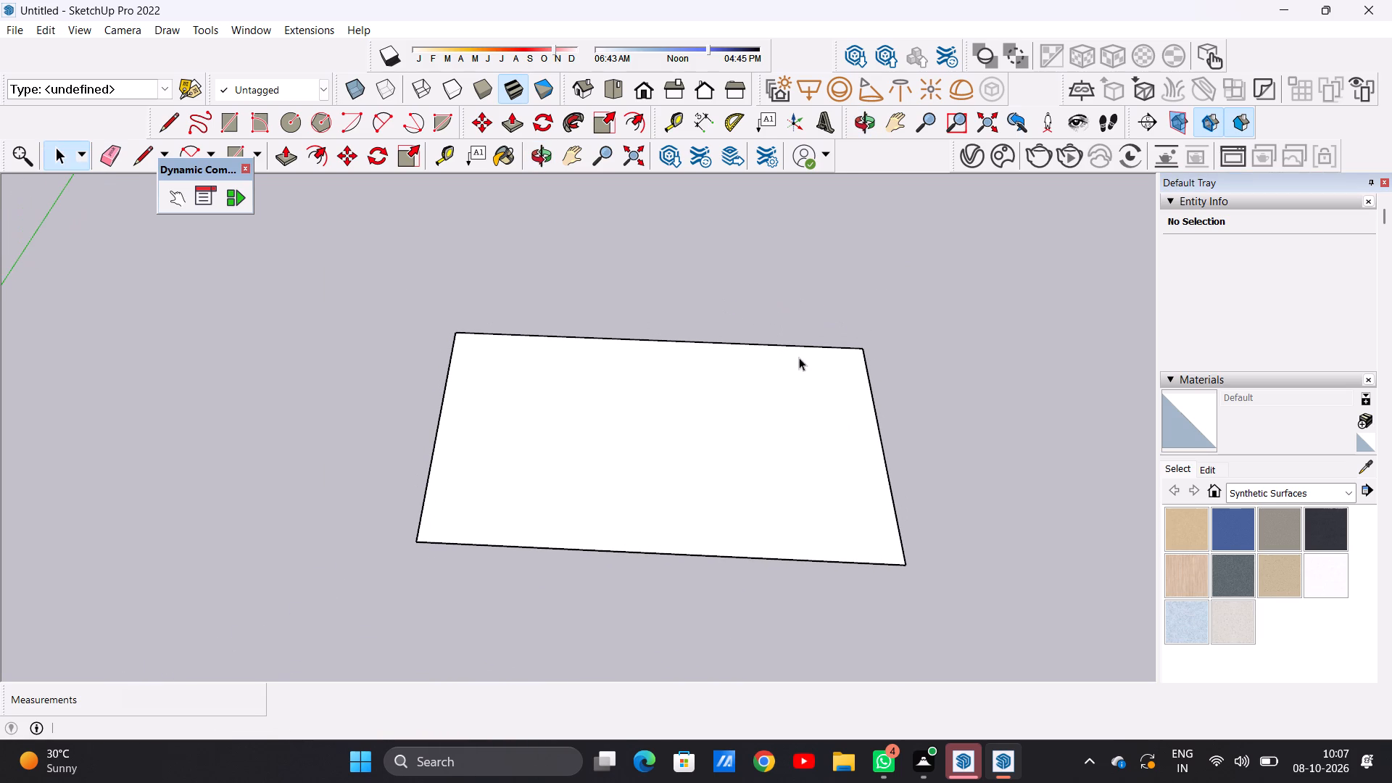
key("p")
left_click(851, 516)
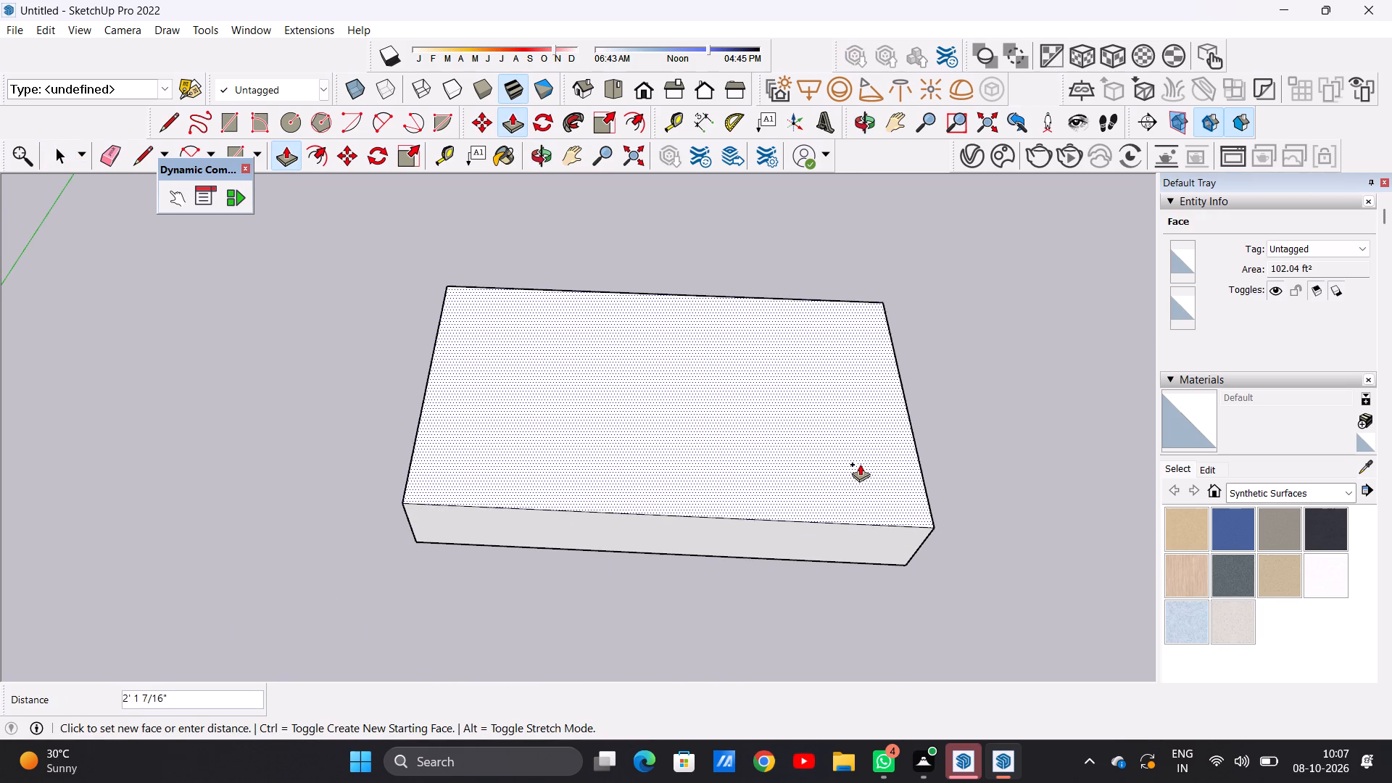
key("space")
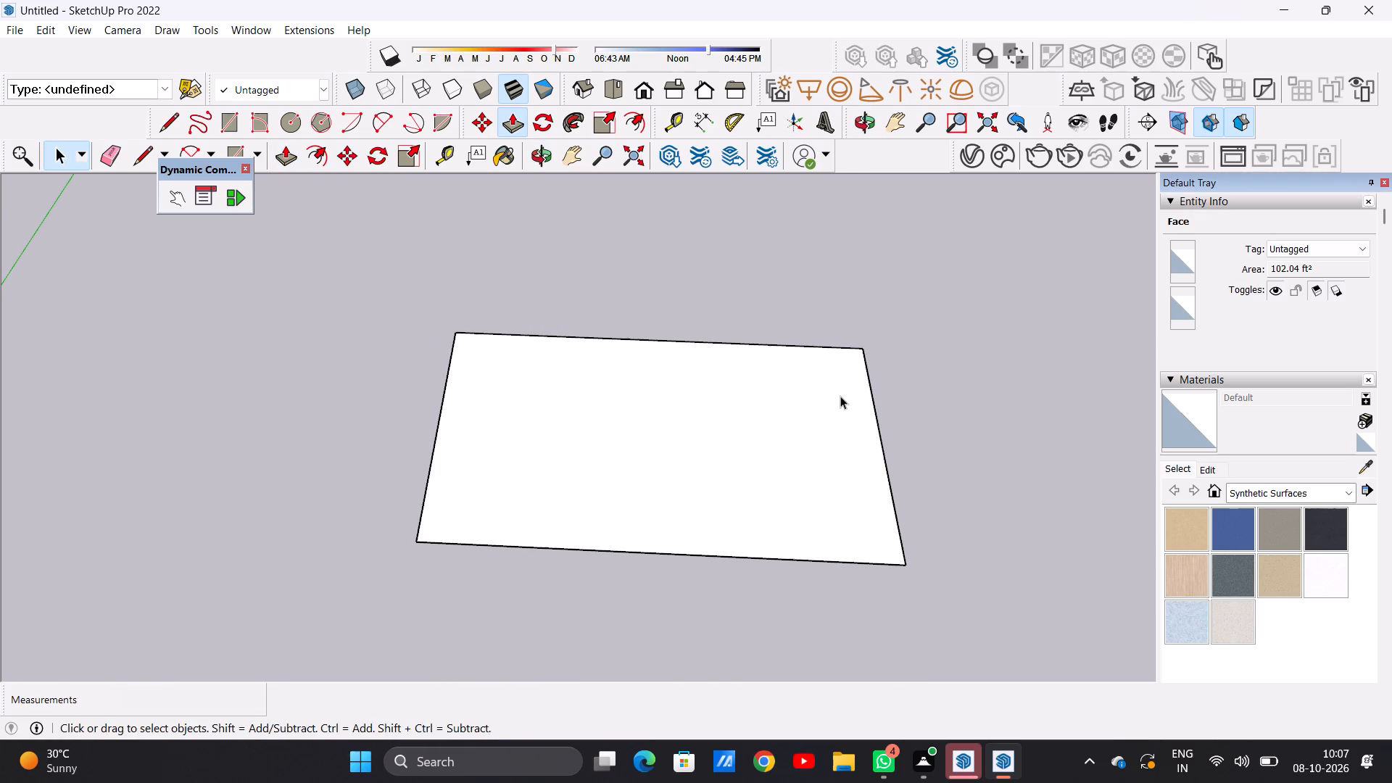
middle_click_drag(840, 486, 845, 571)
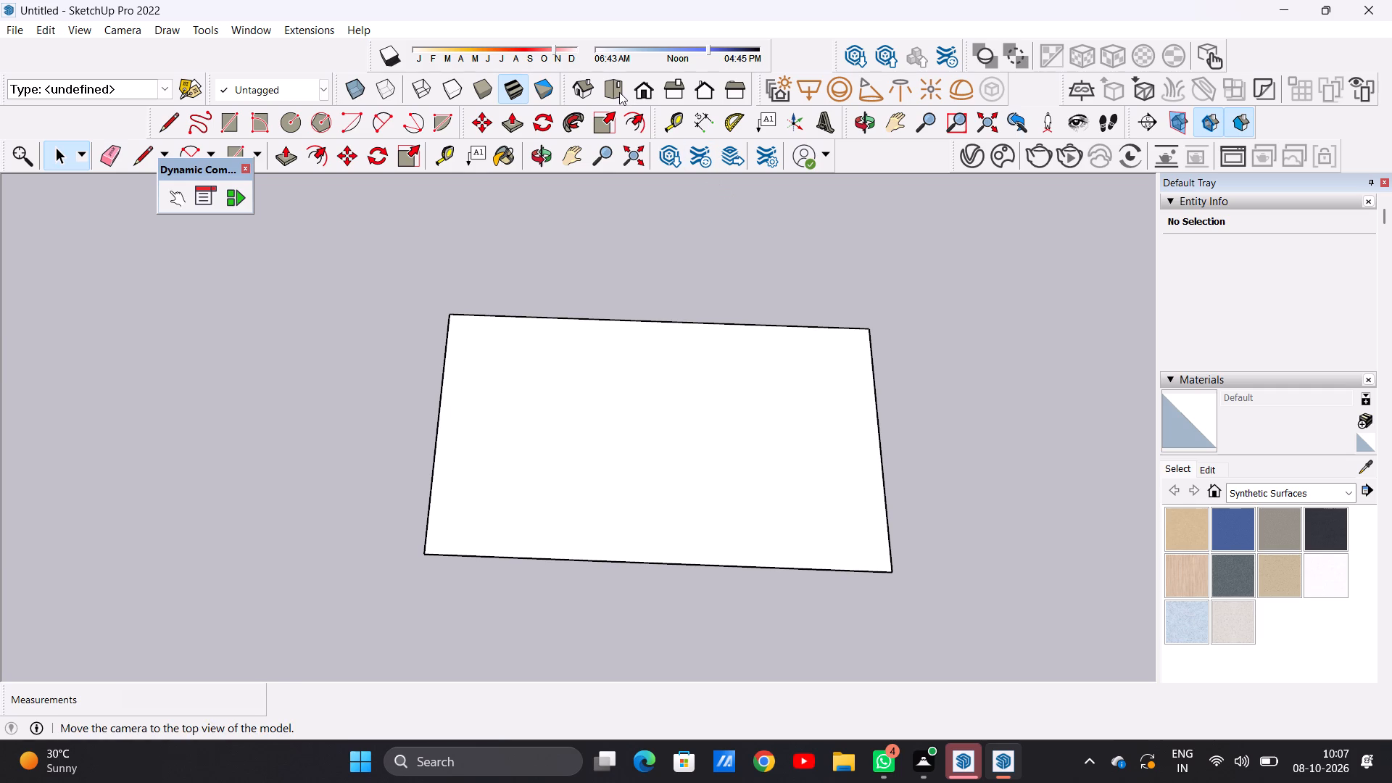
In top view, extend the base's right short side with an adjoining full-depth rectangle about 4' 9" wide and erase the shared edge.
left_click(618, 91)
scroll(988, 365, "up", 1)
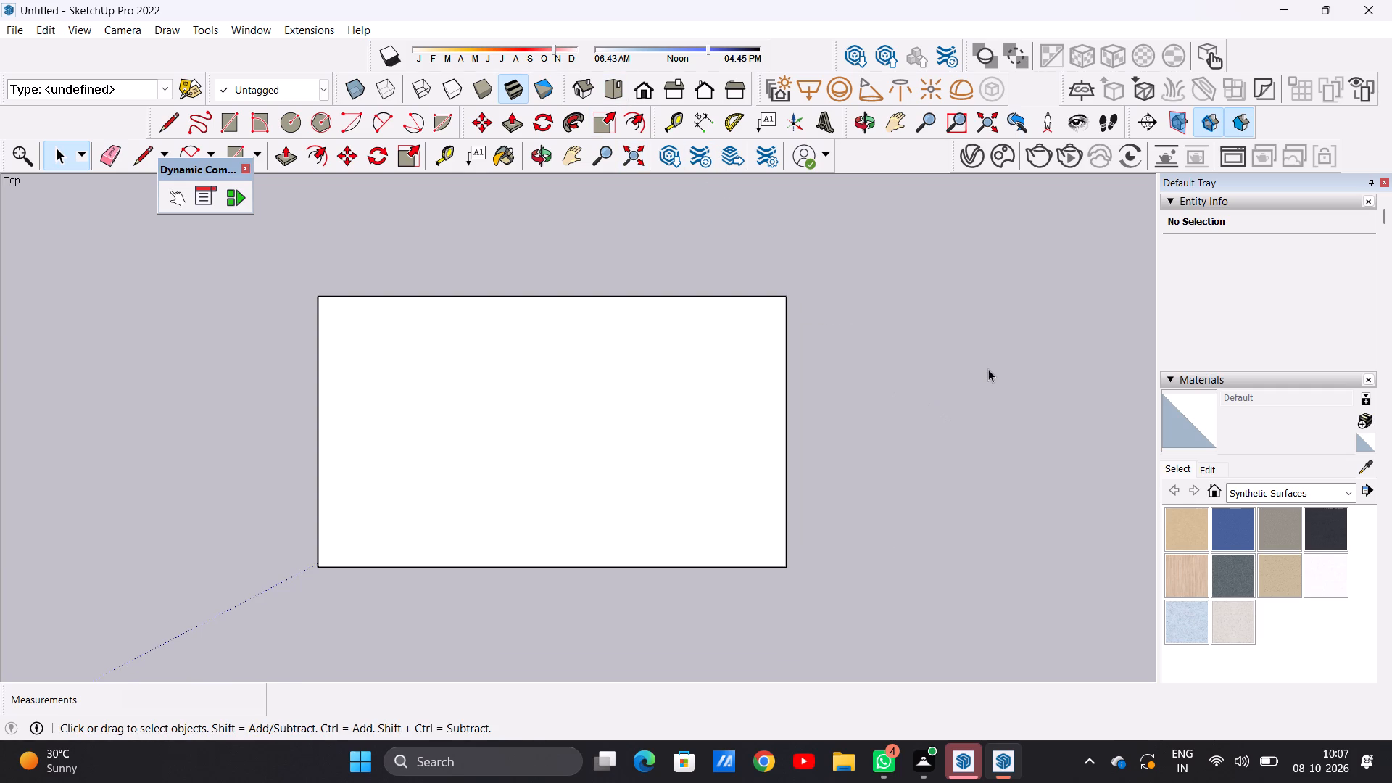
key("r")
left_click(786, 299)
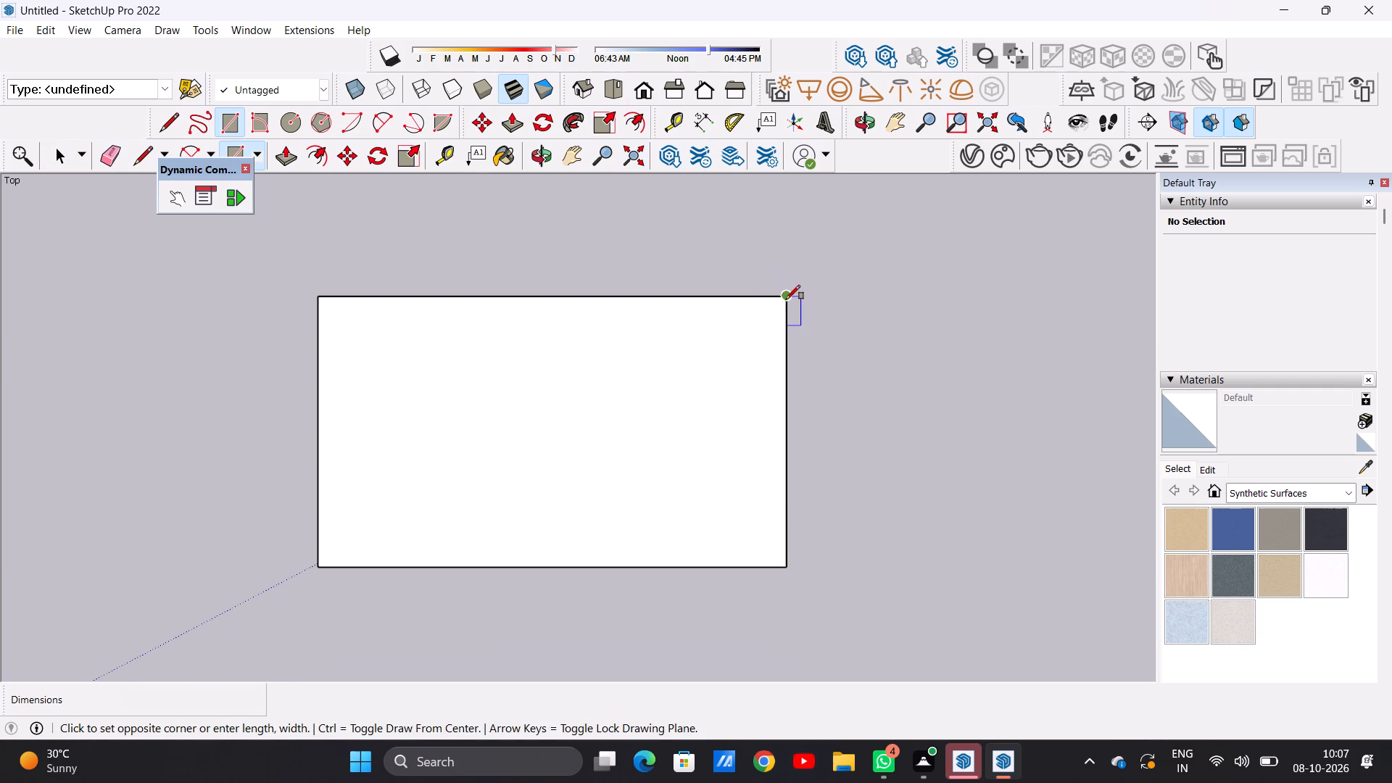
left_click(781, 567)
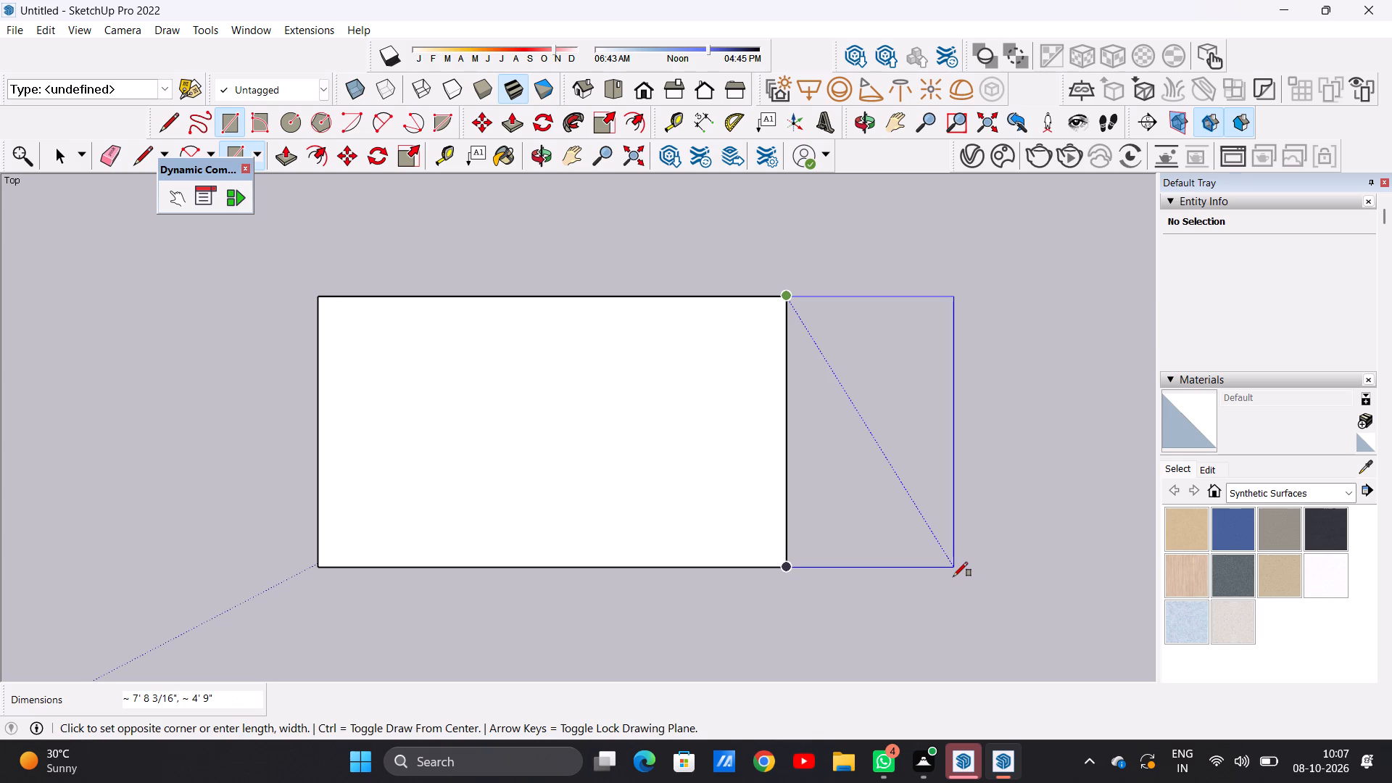
left_click(953, 576)
key("space")
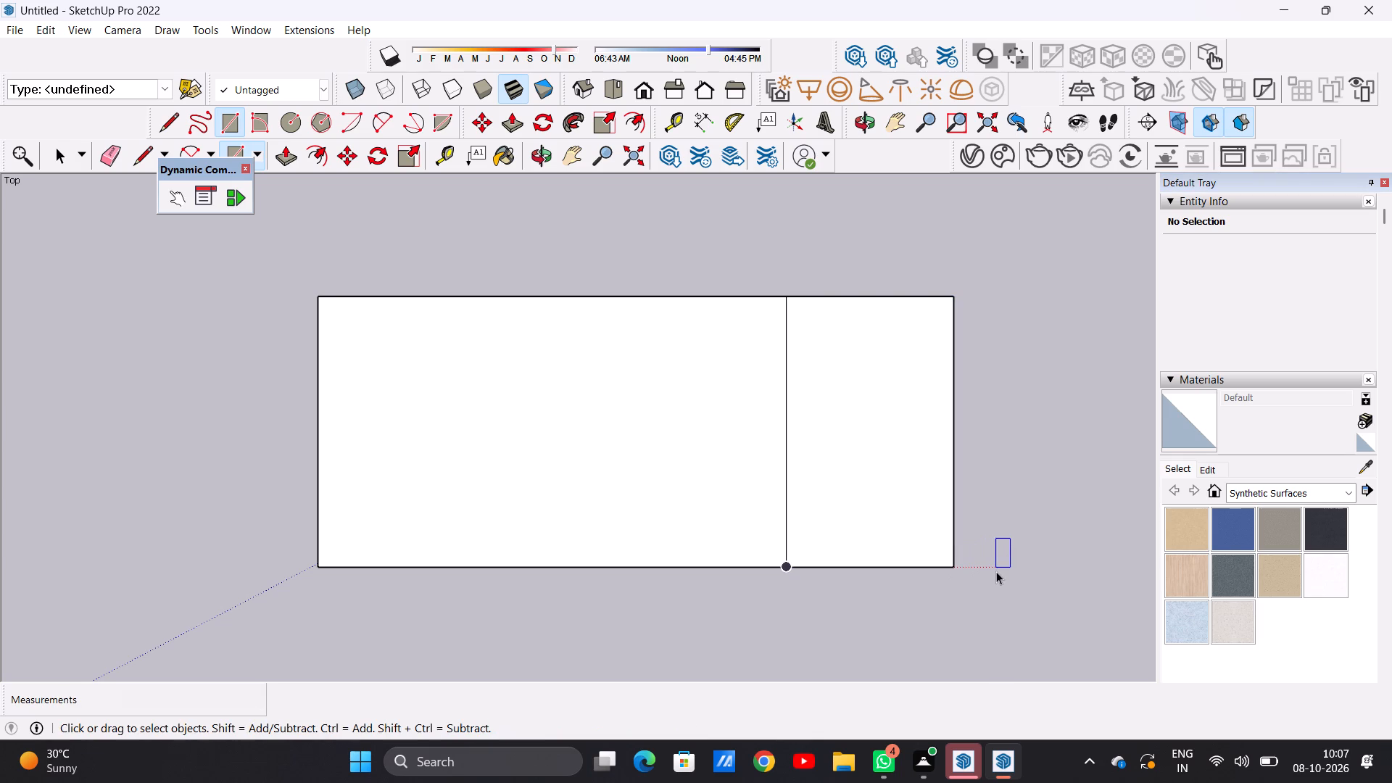
key("e")
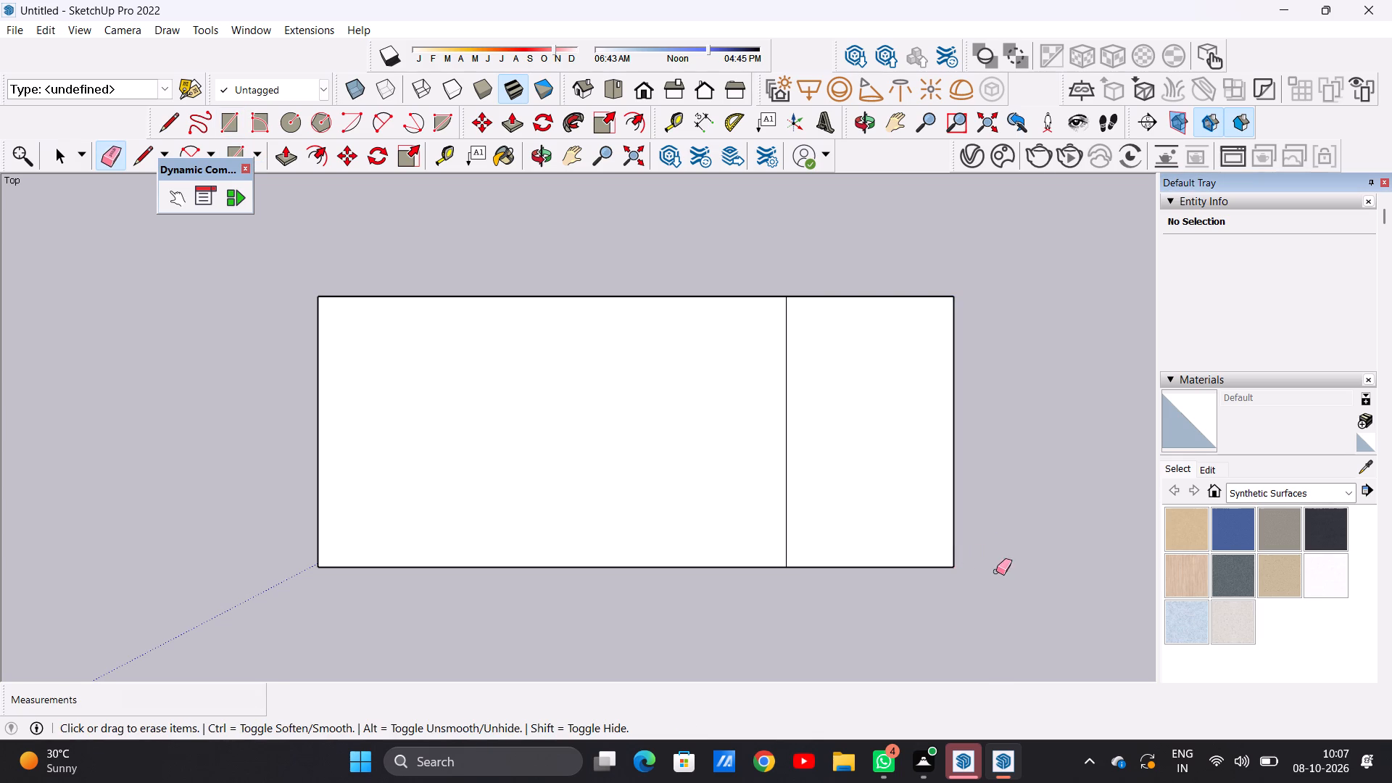
left_click_drag(772, 452, 802, 457)
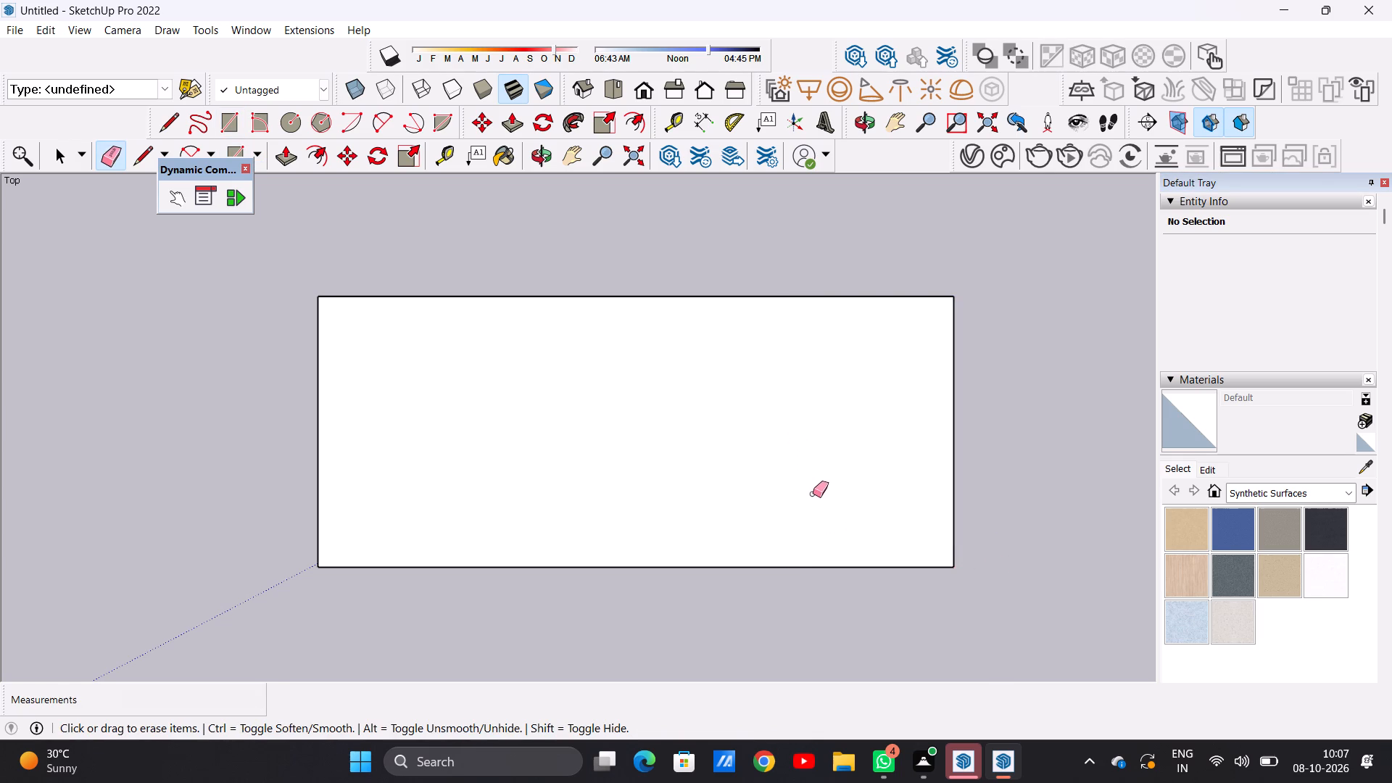
key("space")
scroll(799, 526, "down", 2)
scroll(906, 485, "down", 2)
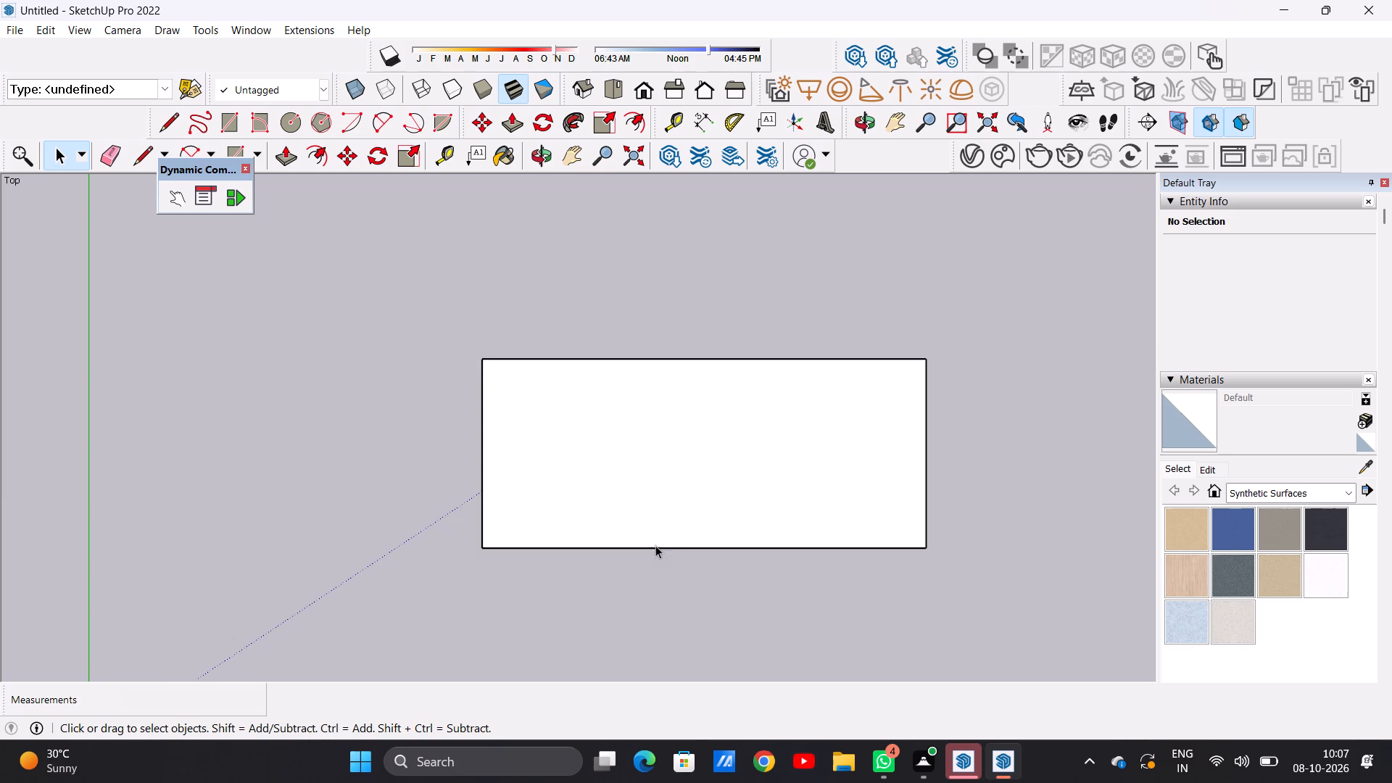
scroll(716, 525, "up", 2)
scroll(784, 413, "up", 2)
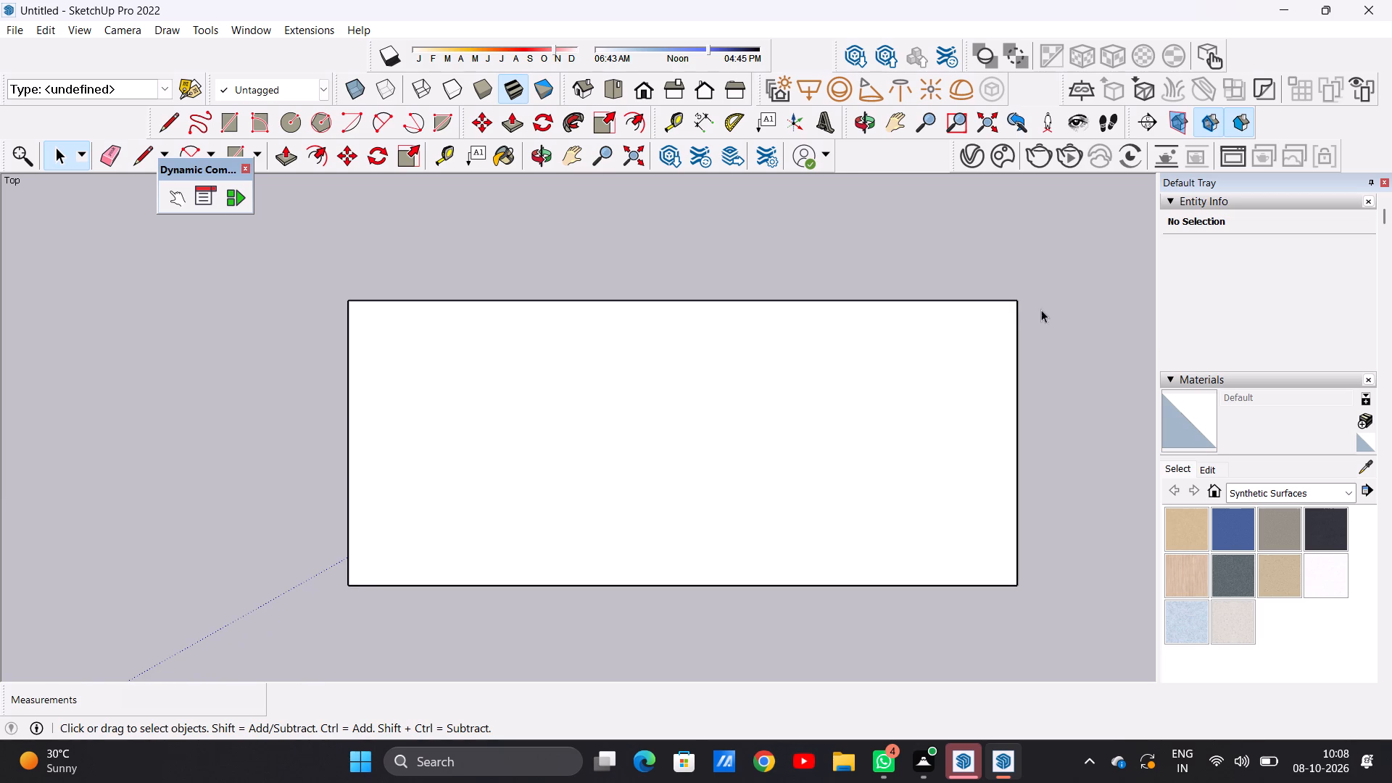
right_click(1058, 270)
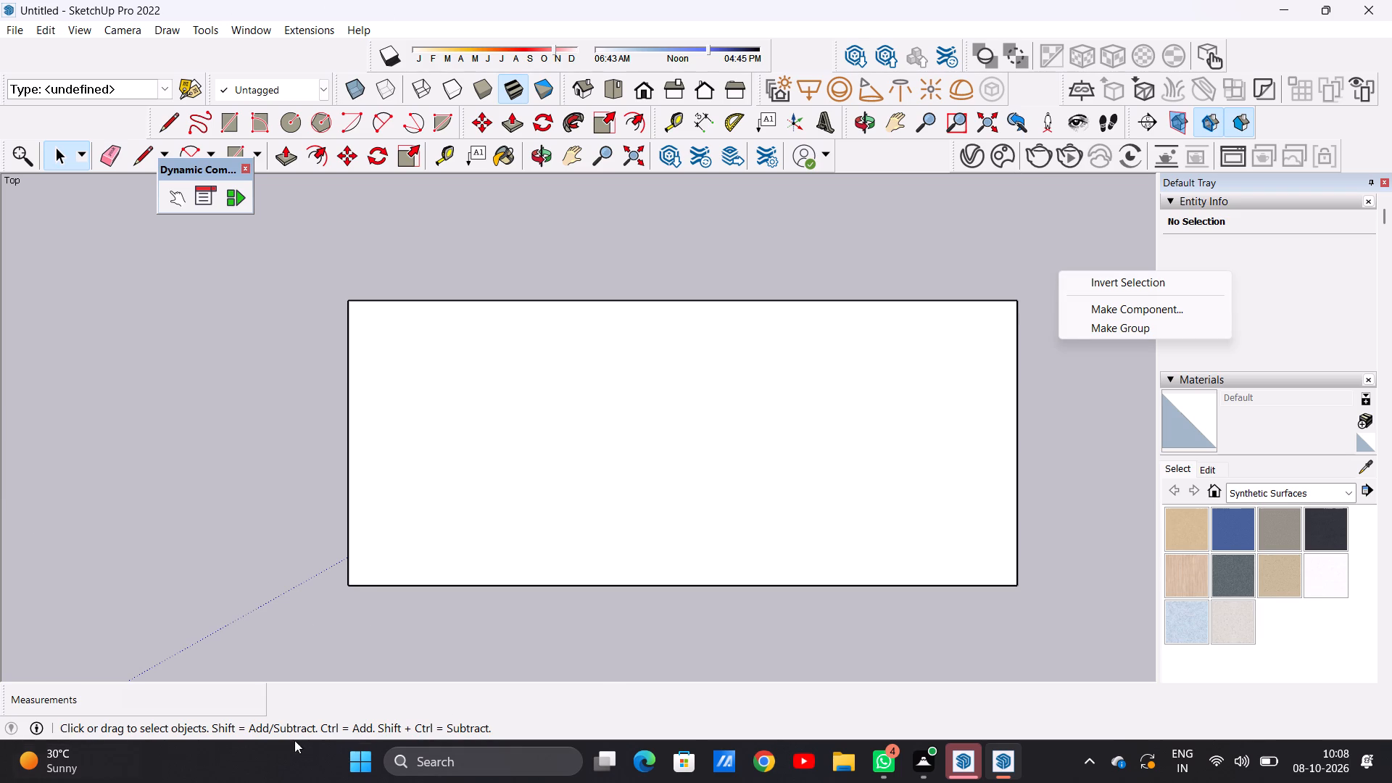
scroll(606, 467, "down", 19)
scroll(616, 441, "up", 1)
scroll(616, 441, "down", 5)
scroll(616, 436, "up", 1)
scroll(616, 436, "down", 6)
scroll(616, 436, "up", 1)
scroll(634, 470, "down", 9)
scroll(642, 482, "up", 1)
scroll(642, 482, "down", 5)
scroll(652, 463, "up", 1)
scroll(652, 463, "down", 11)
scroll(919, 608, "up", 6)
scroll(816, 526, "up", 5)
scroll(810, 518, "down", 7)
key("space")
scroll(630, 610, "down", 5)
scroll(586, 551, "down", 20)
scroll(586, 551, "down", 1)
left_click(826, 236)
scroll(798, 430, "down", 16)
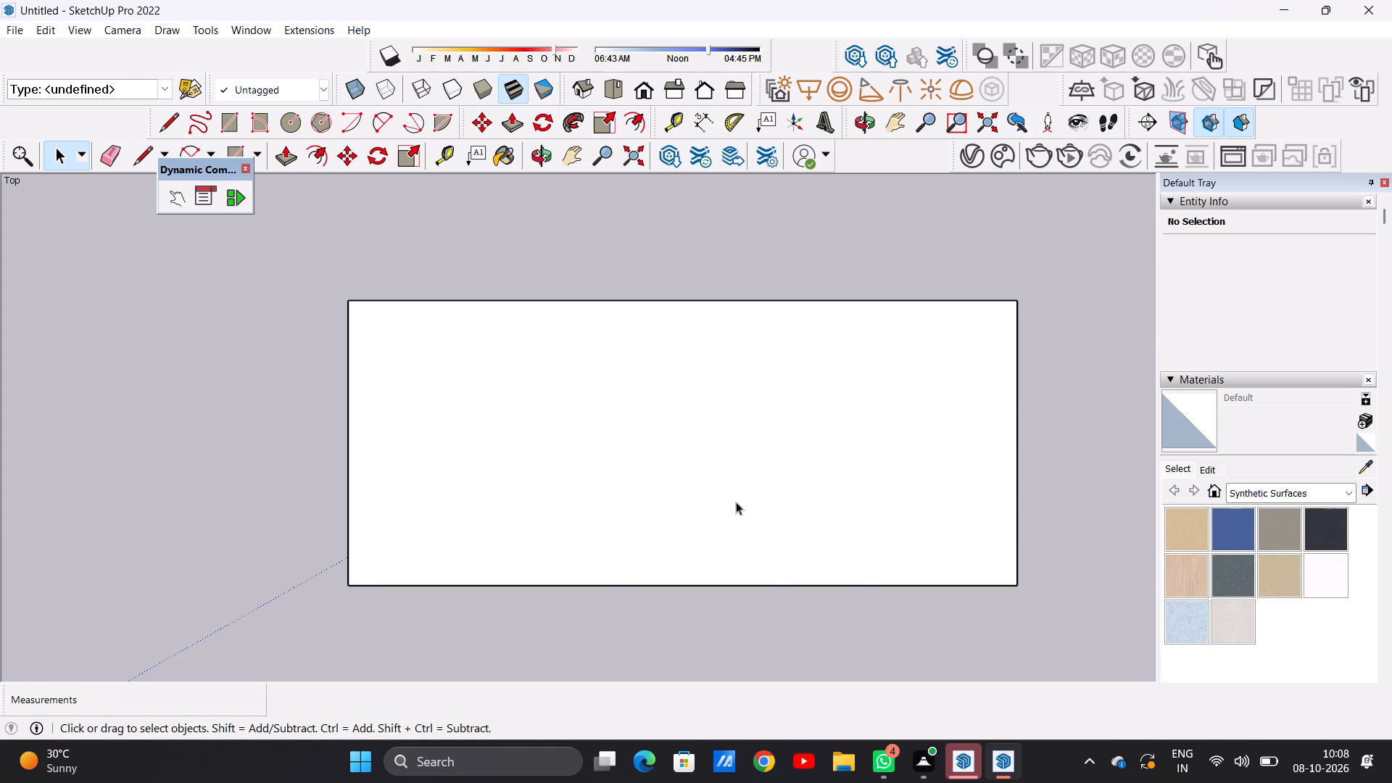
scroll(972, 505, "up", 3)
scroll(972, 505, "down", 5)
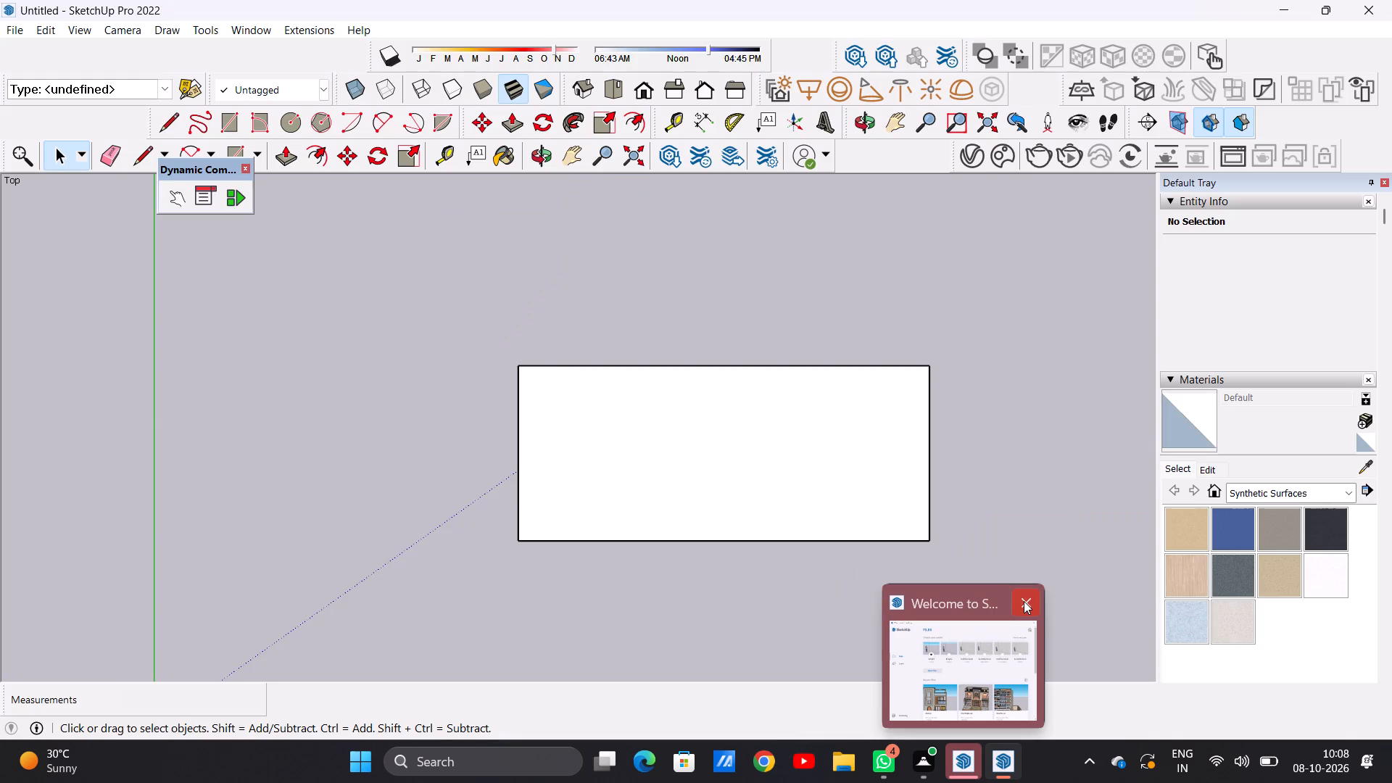
Close the Welcome to SketchUp window and return to the Untitled model.
left_click(1024, 601)
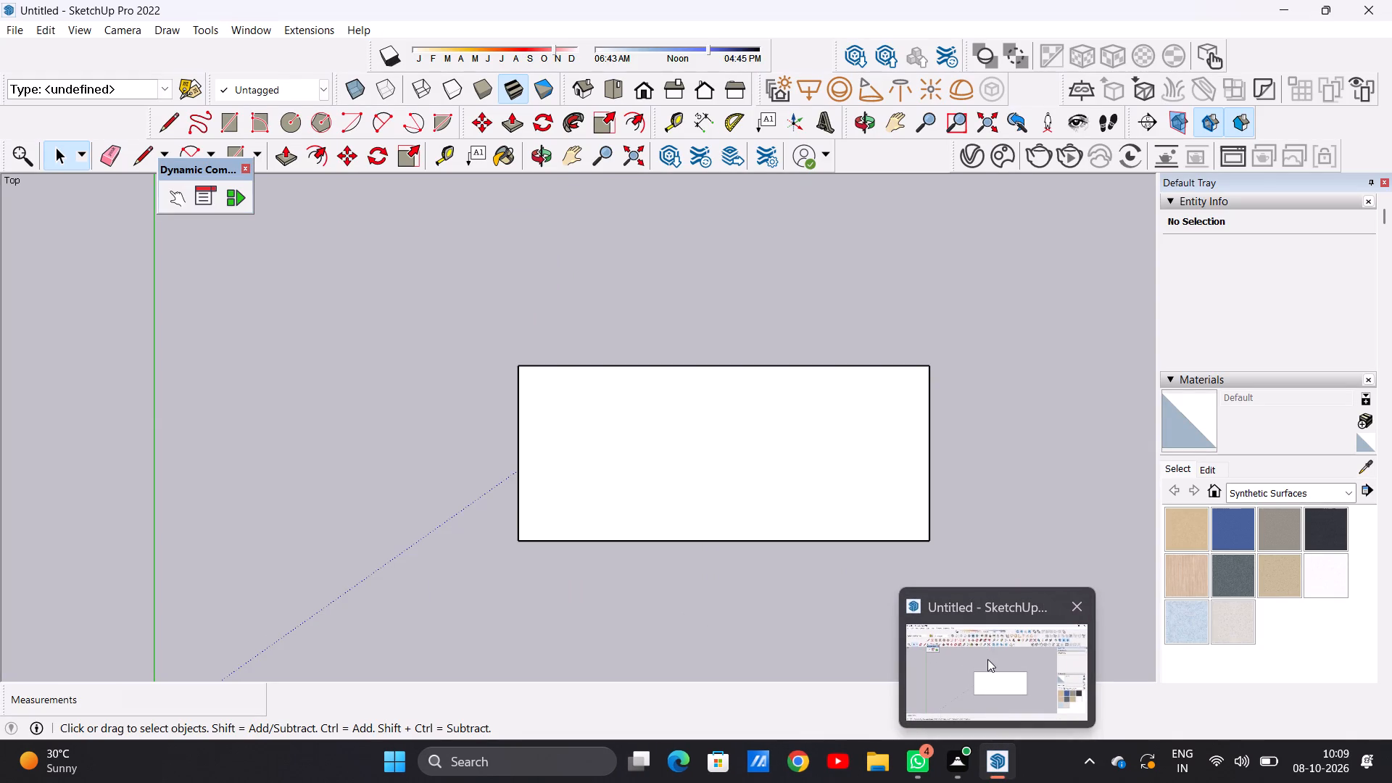
left_click(987, 659)
scroll(871, 368, "up", 4)
scroll(639, 370, "down", 9)
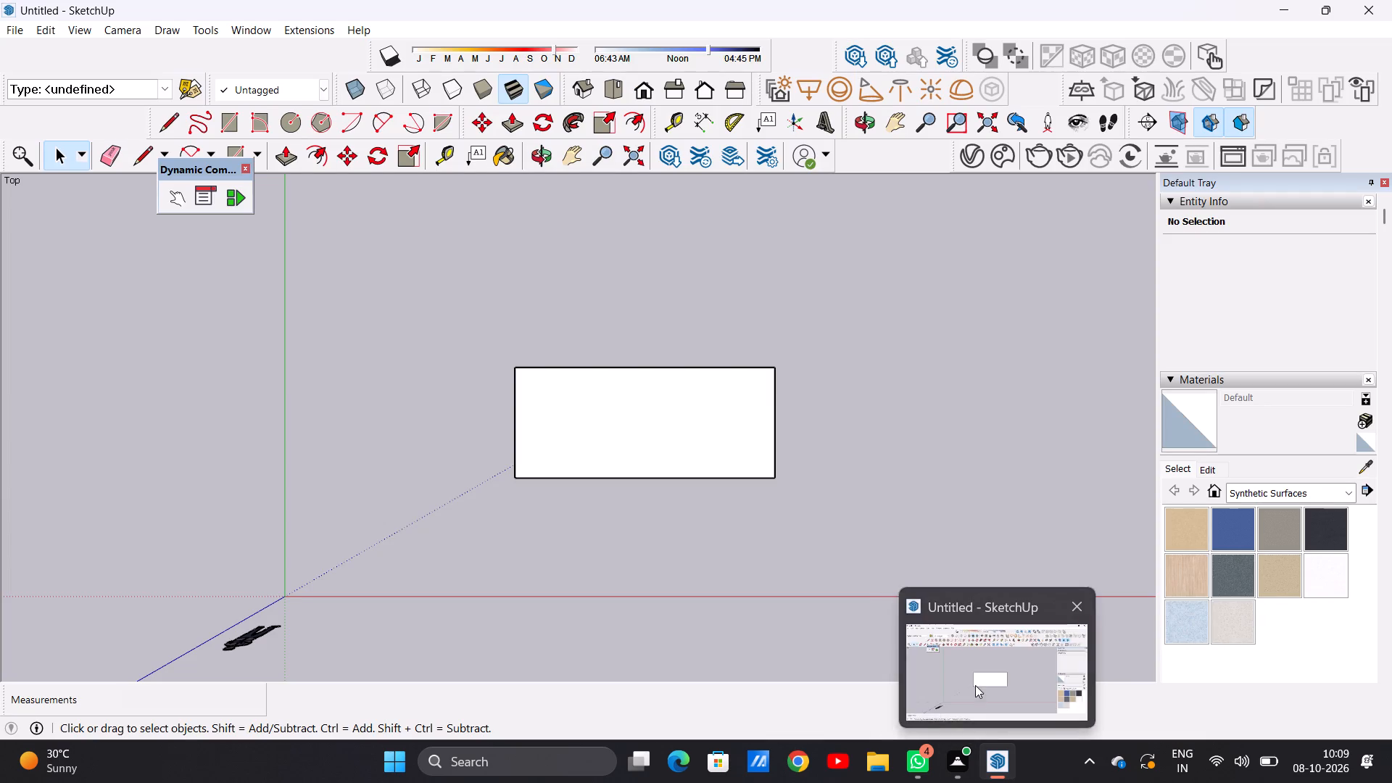
left_click(975, 685)
Extend the base's rear long side with an adjoining full-width rectangle about 4' 2" deep and erase the dividing edge.
scroll(676, 351, "up", 4)
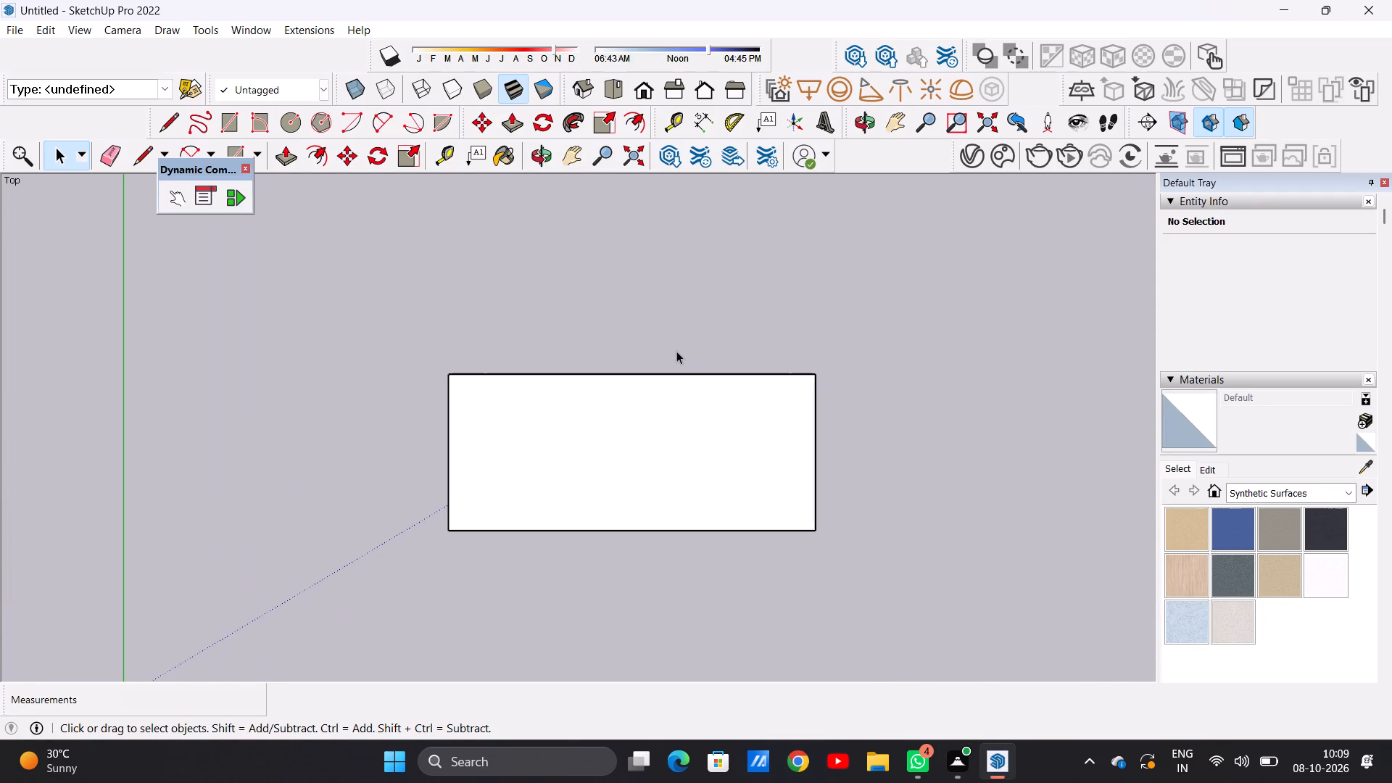
key("r")
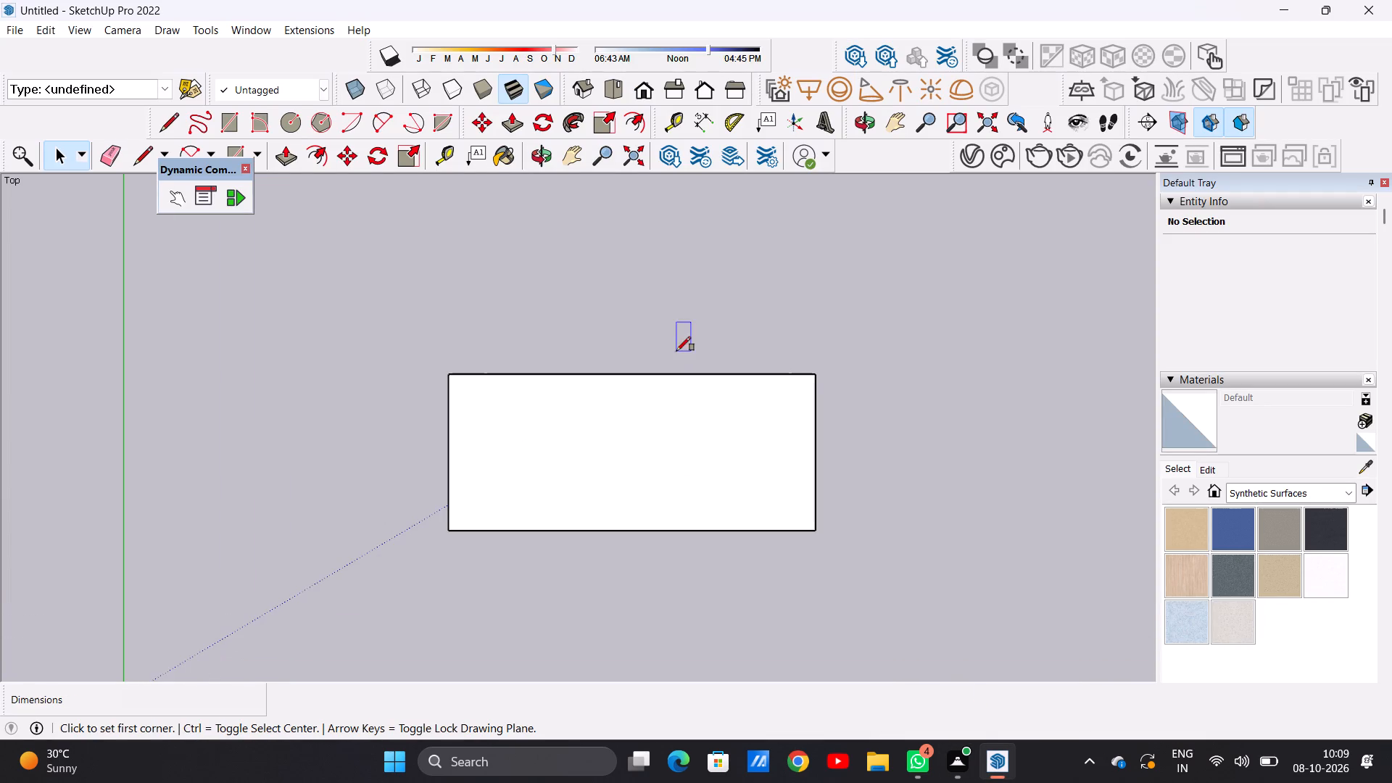
left_click(447, 373)
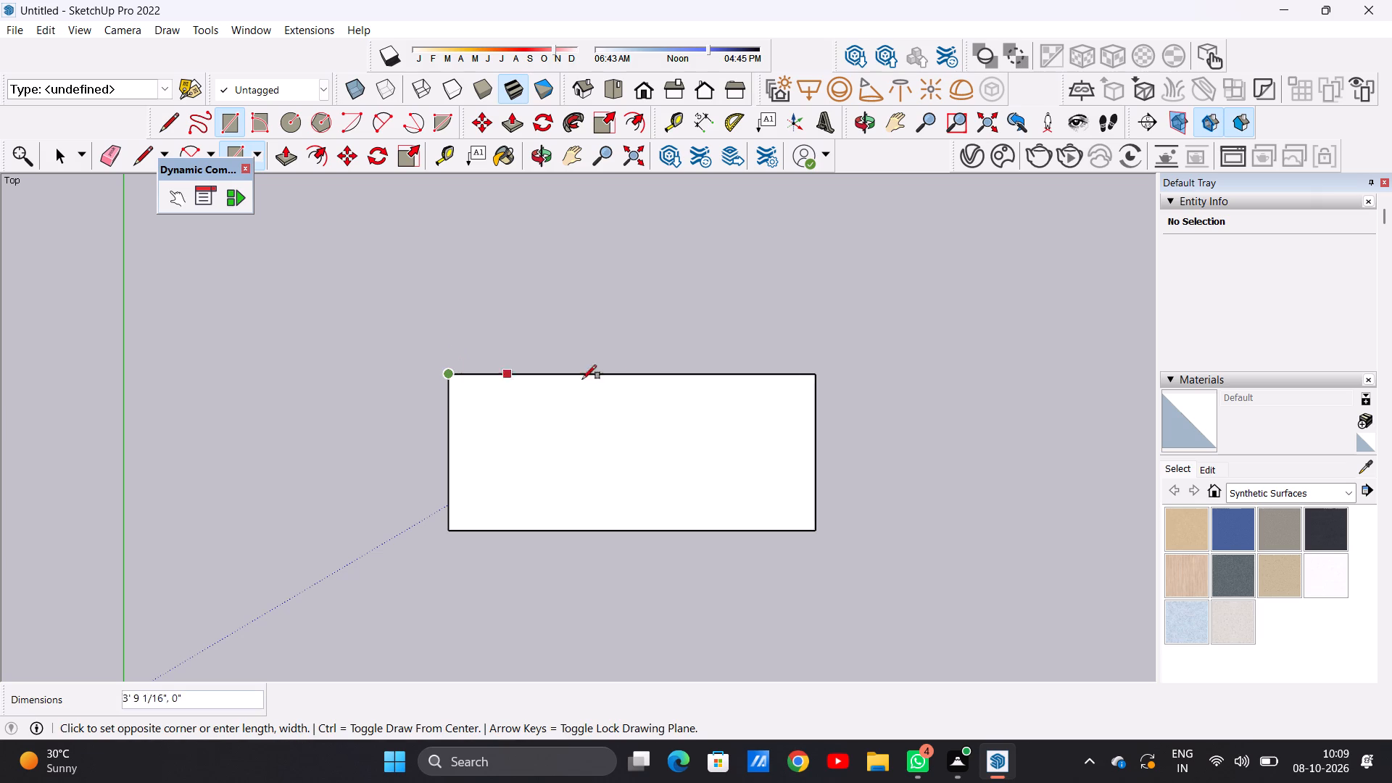
left_click(811, 375)
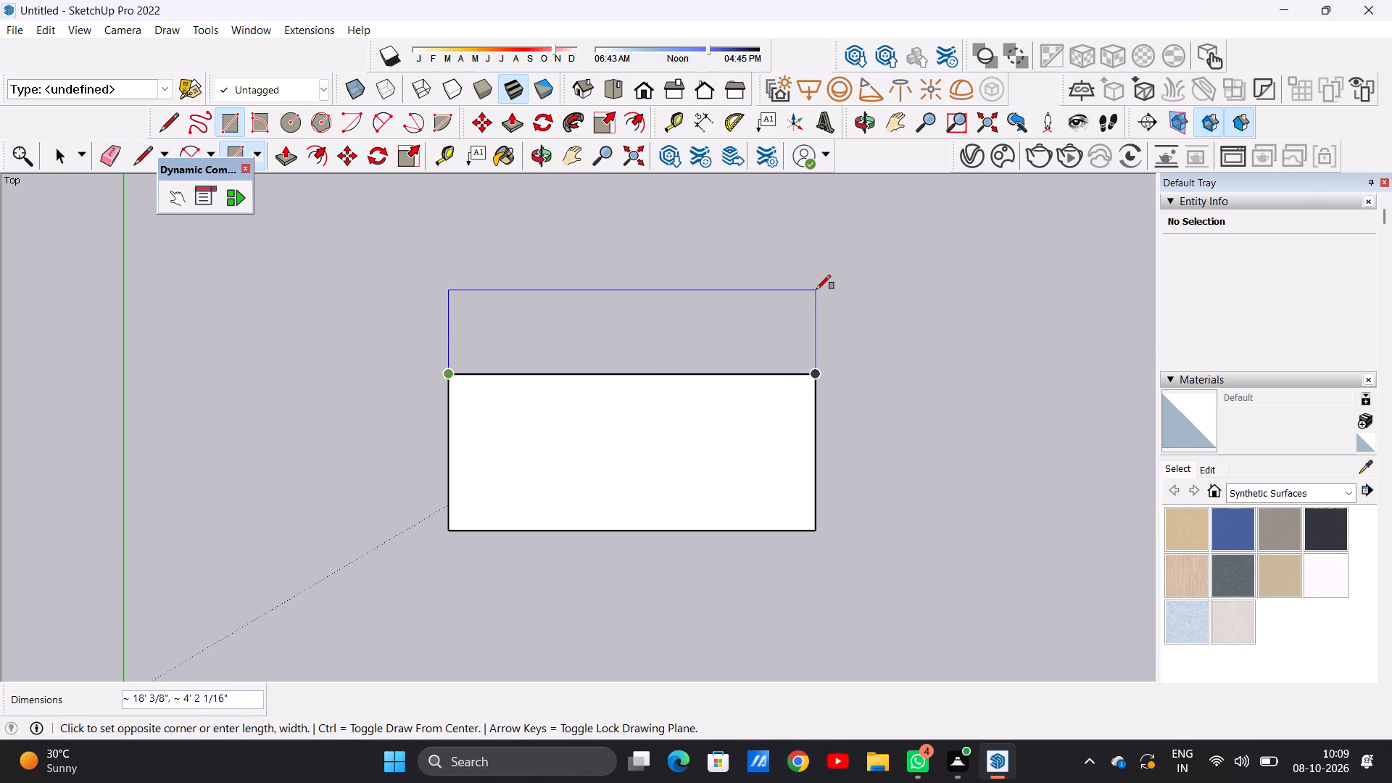
left_click(816, 289)
key("space")
type("E")
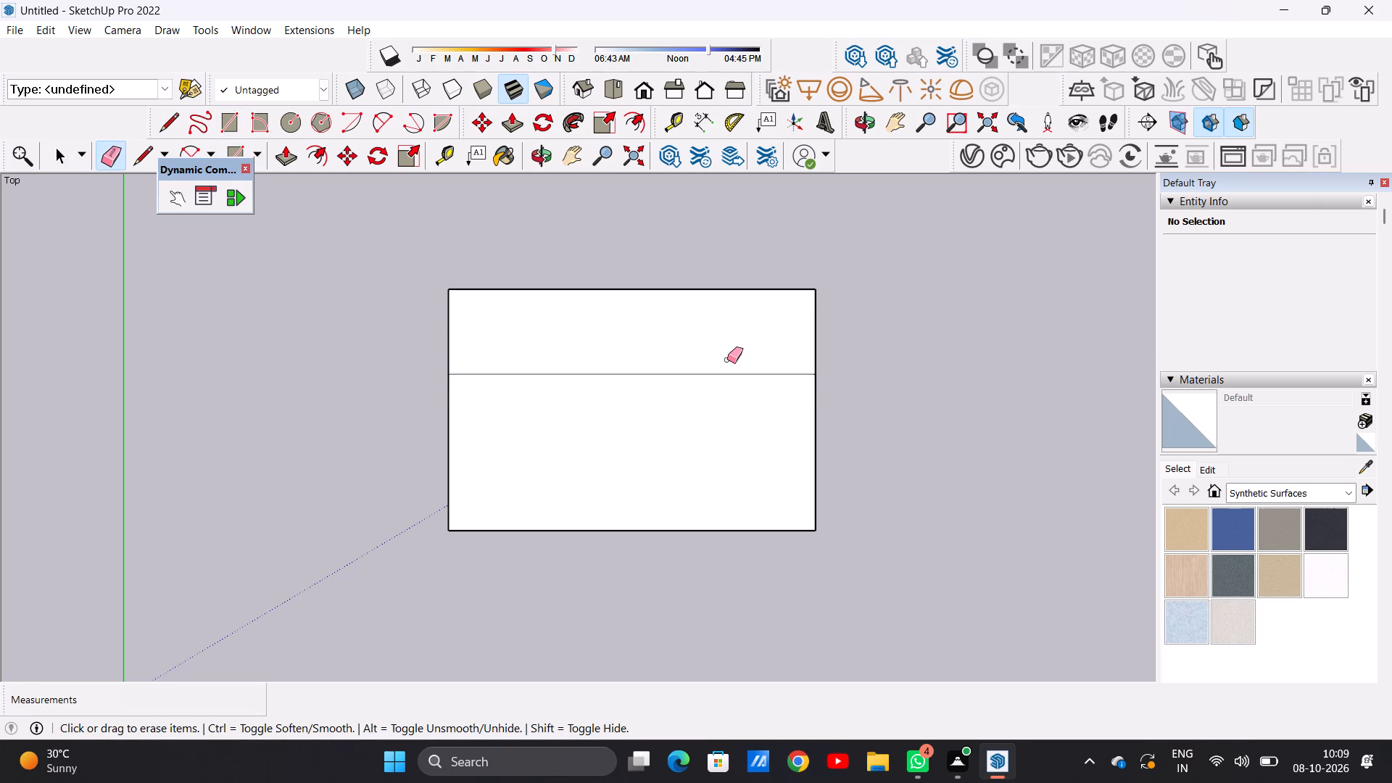
left_click_drag(726, 355, 729, 388)
key("space")
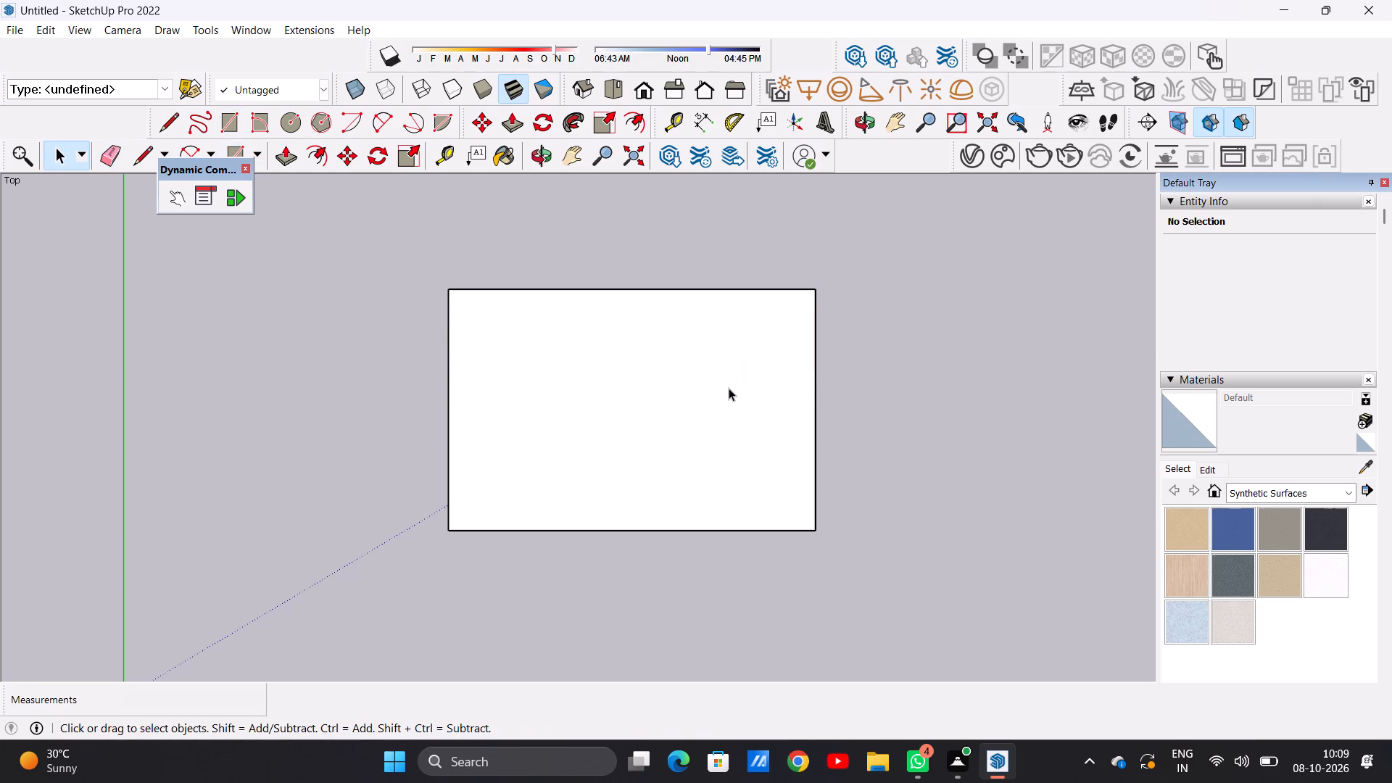
Extend the enlarged base's right short side with an adjoining full-depth rectangle about 4' 9" wide and erase the shared edge.
key("r")
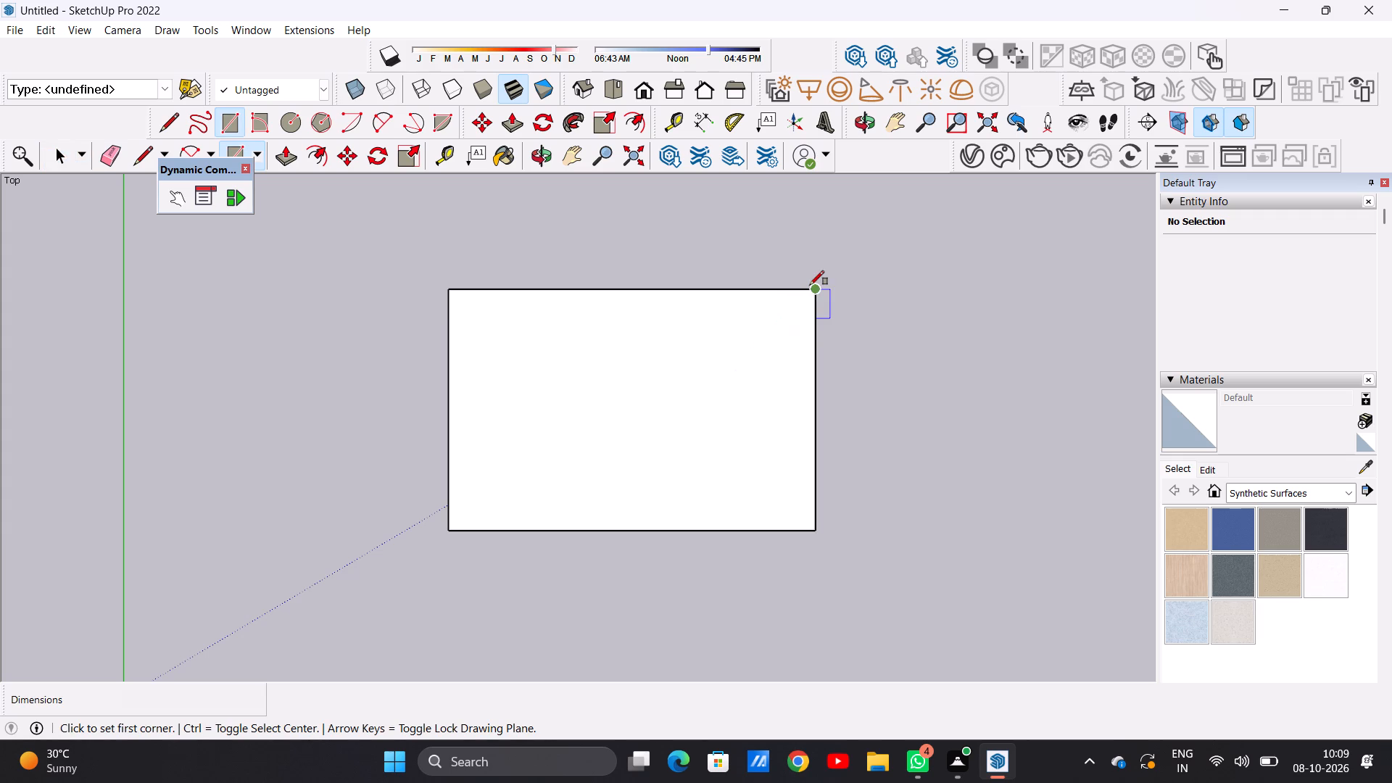
left_click(810, 285)
left_click(813, 527)
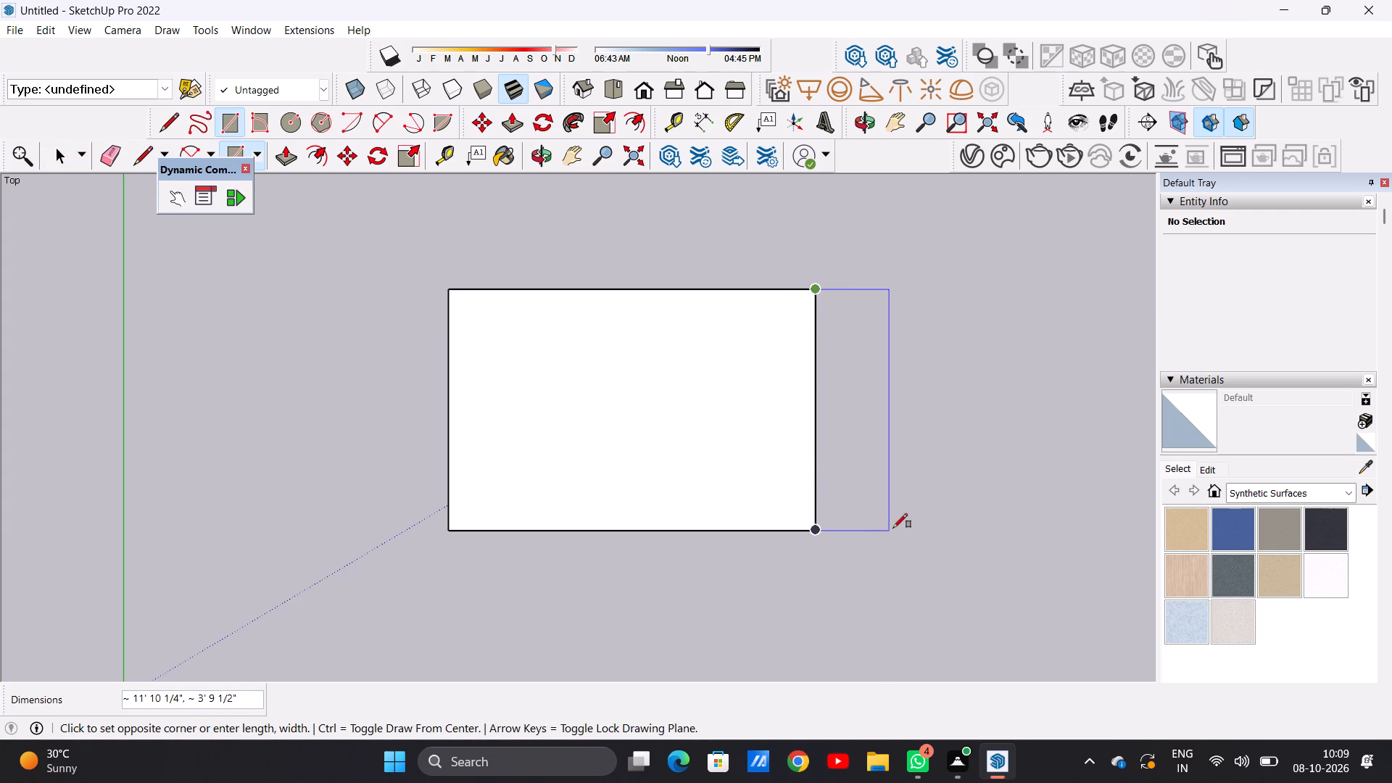
left_click(912, 528)
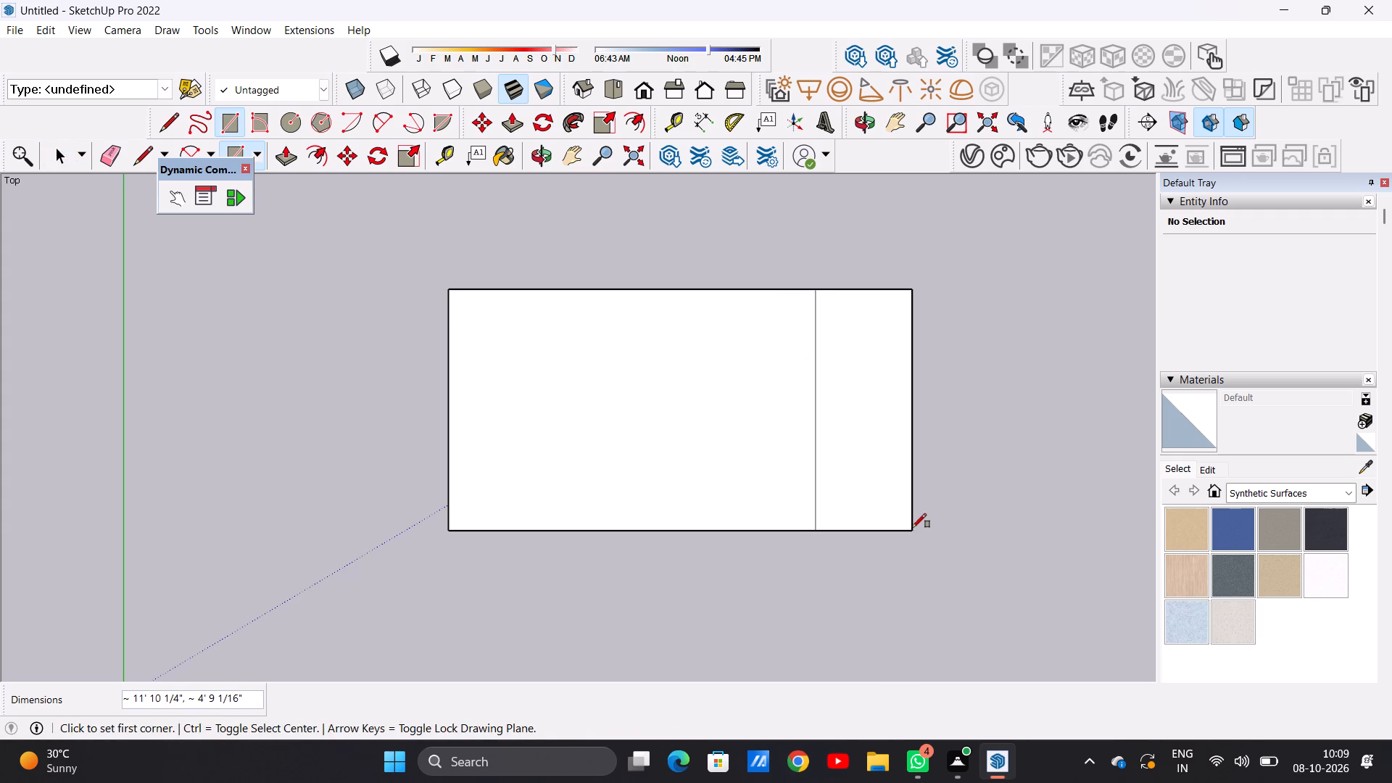
key("space")
type("E")
left_click_drag(821, 465, 795, 459)
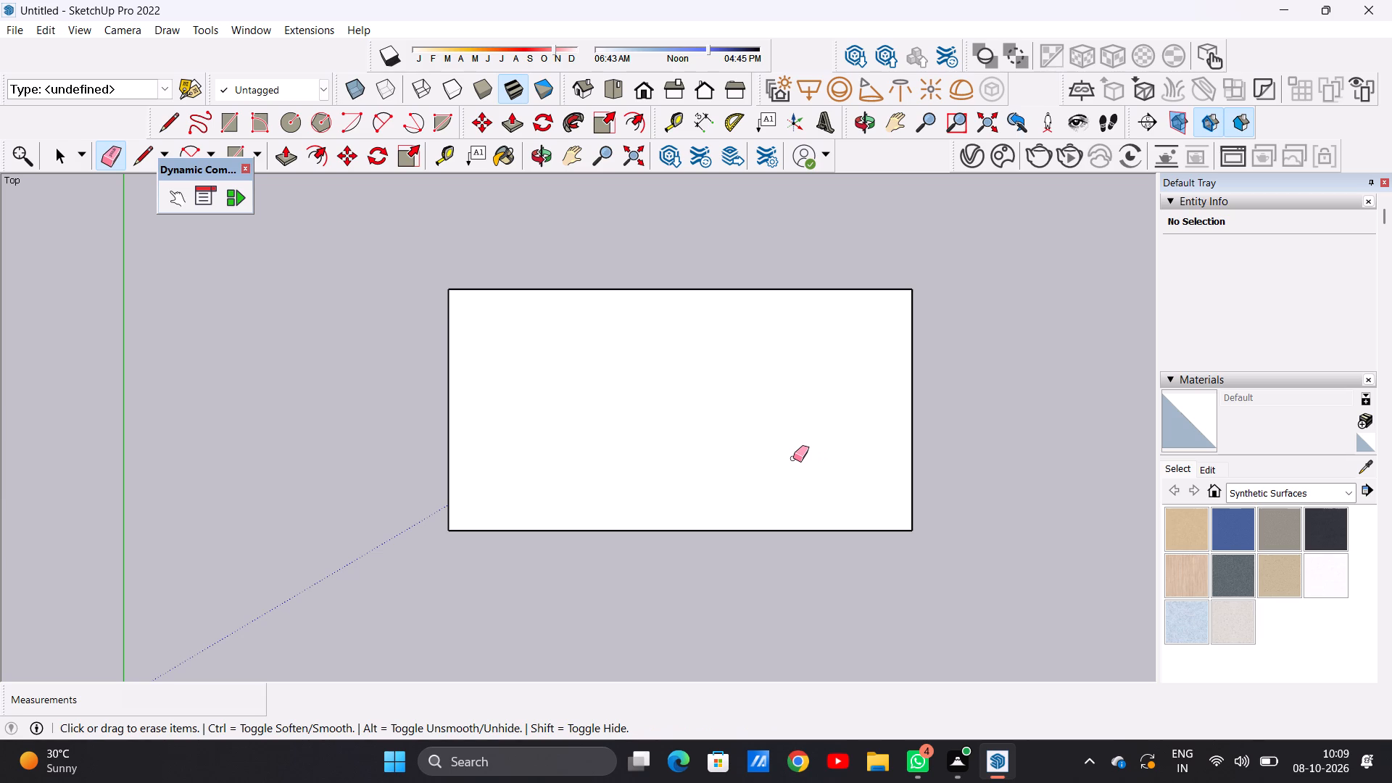
key("space")
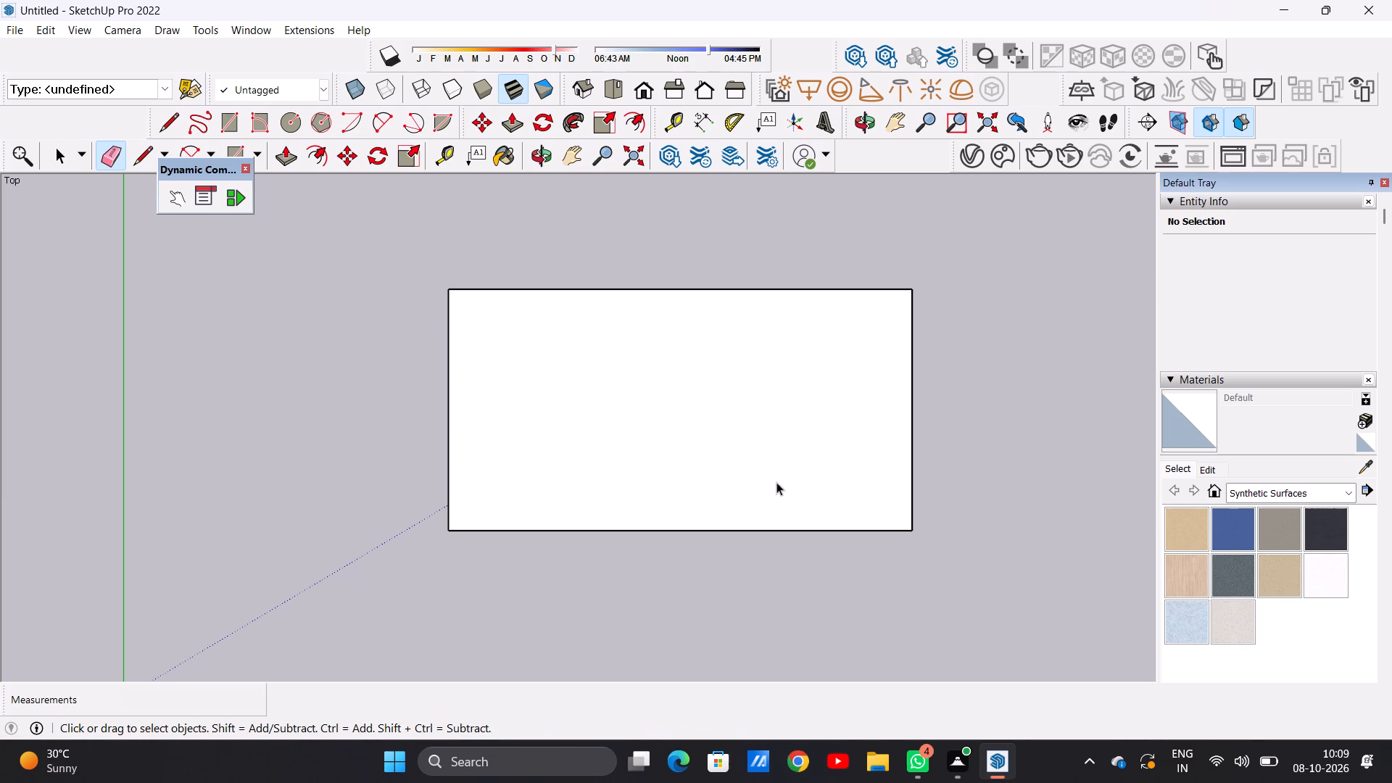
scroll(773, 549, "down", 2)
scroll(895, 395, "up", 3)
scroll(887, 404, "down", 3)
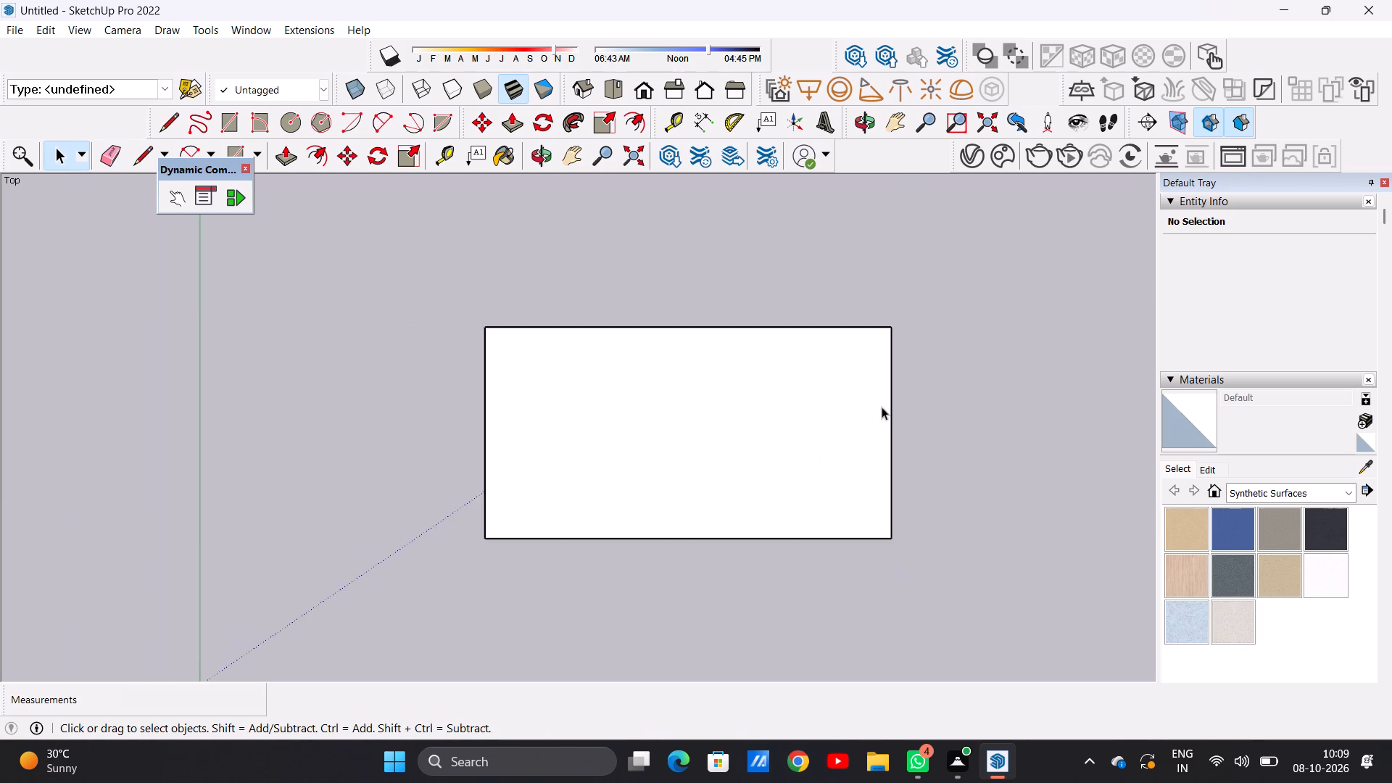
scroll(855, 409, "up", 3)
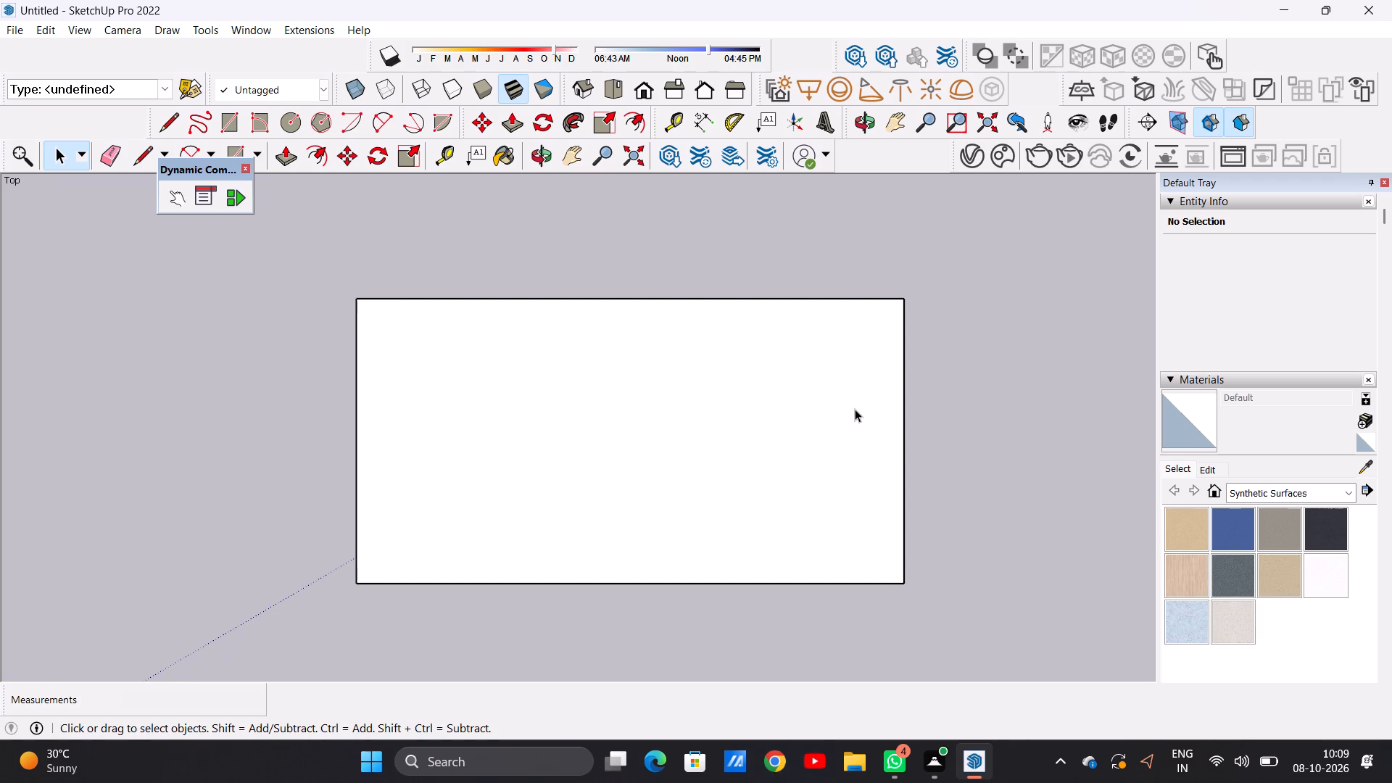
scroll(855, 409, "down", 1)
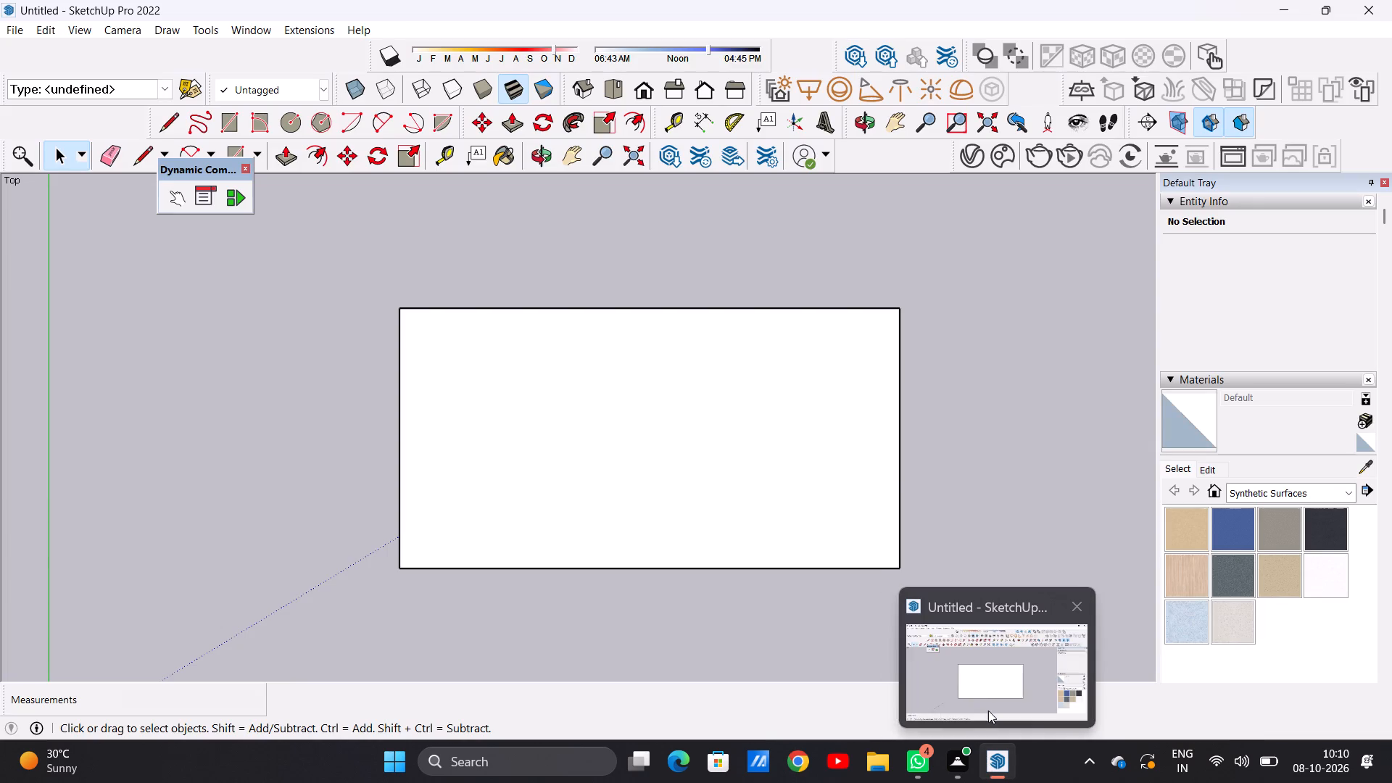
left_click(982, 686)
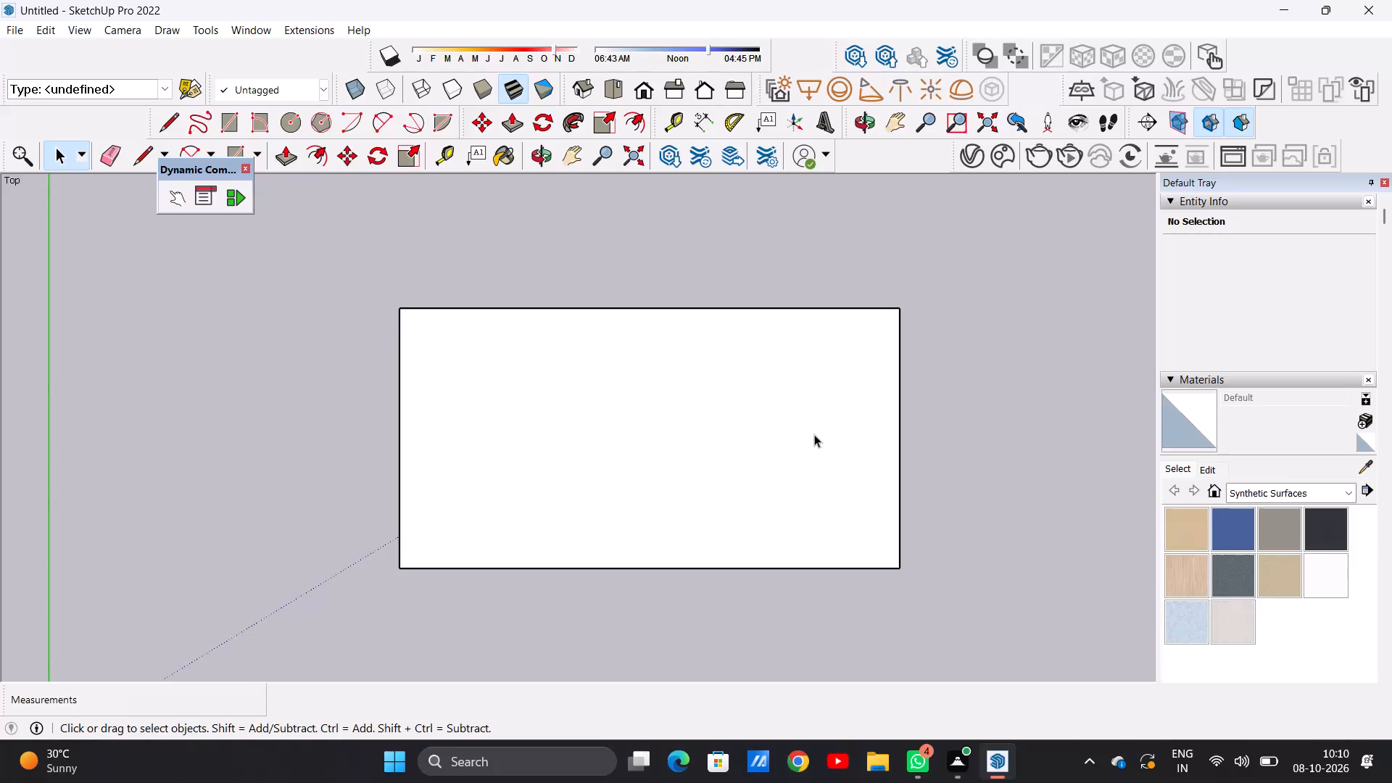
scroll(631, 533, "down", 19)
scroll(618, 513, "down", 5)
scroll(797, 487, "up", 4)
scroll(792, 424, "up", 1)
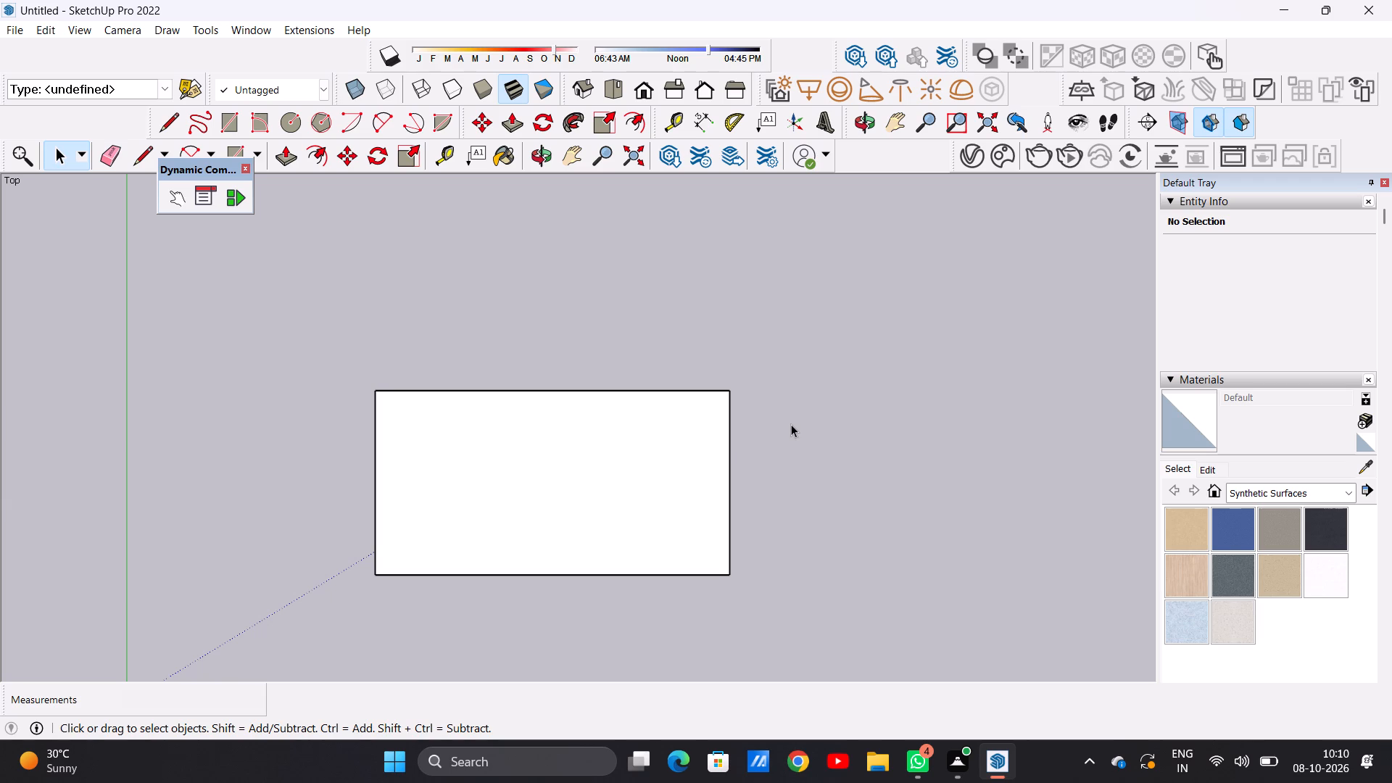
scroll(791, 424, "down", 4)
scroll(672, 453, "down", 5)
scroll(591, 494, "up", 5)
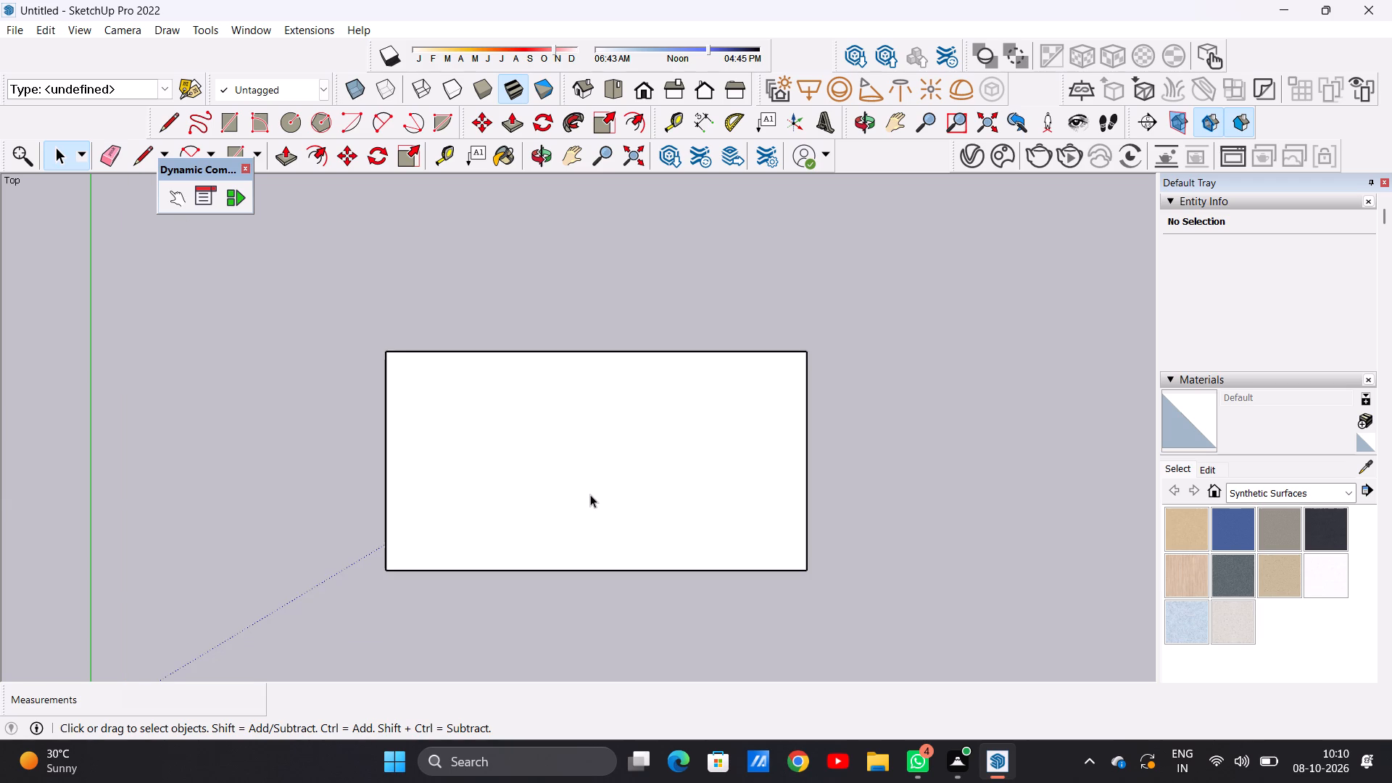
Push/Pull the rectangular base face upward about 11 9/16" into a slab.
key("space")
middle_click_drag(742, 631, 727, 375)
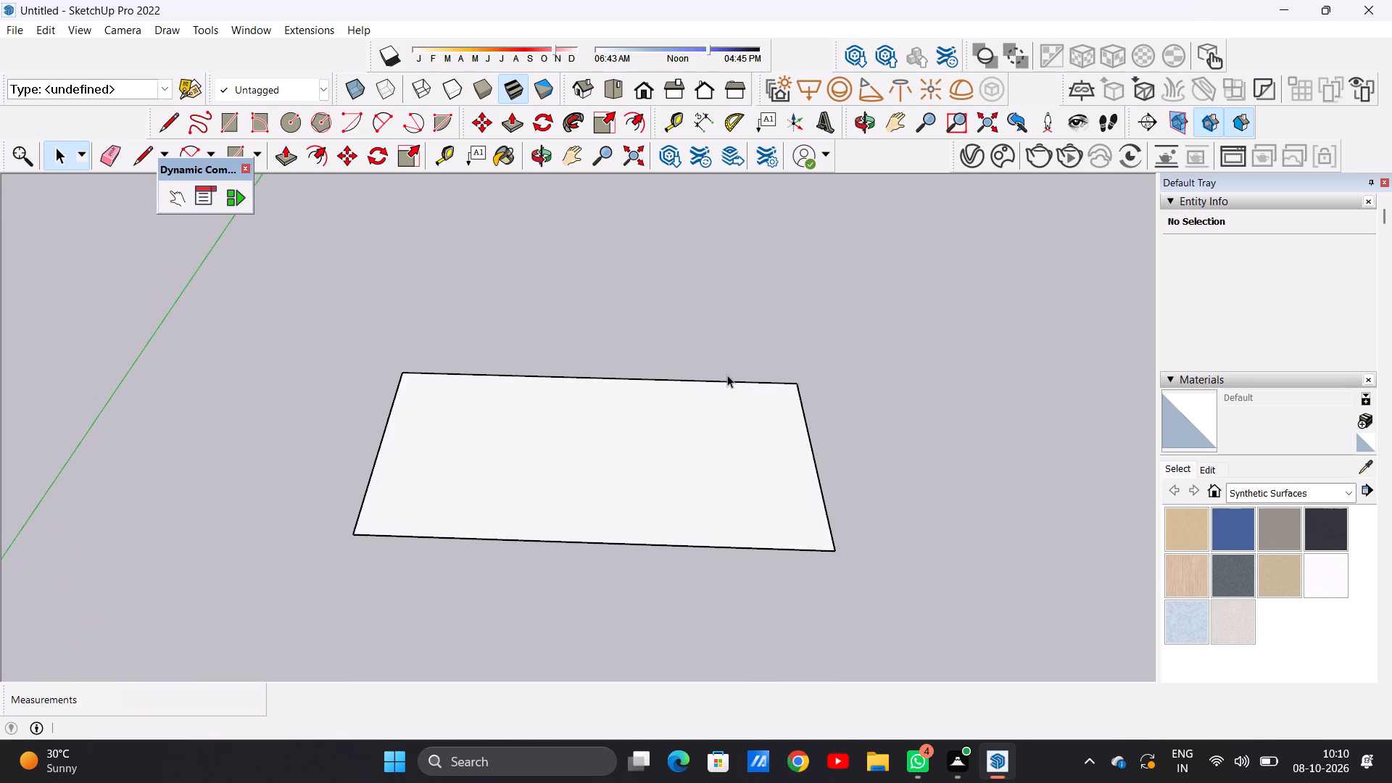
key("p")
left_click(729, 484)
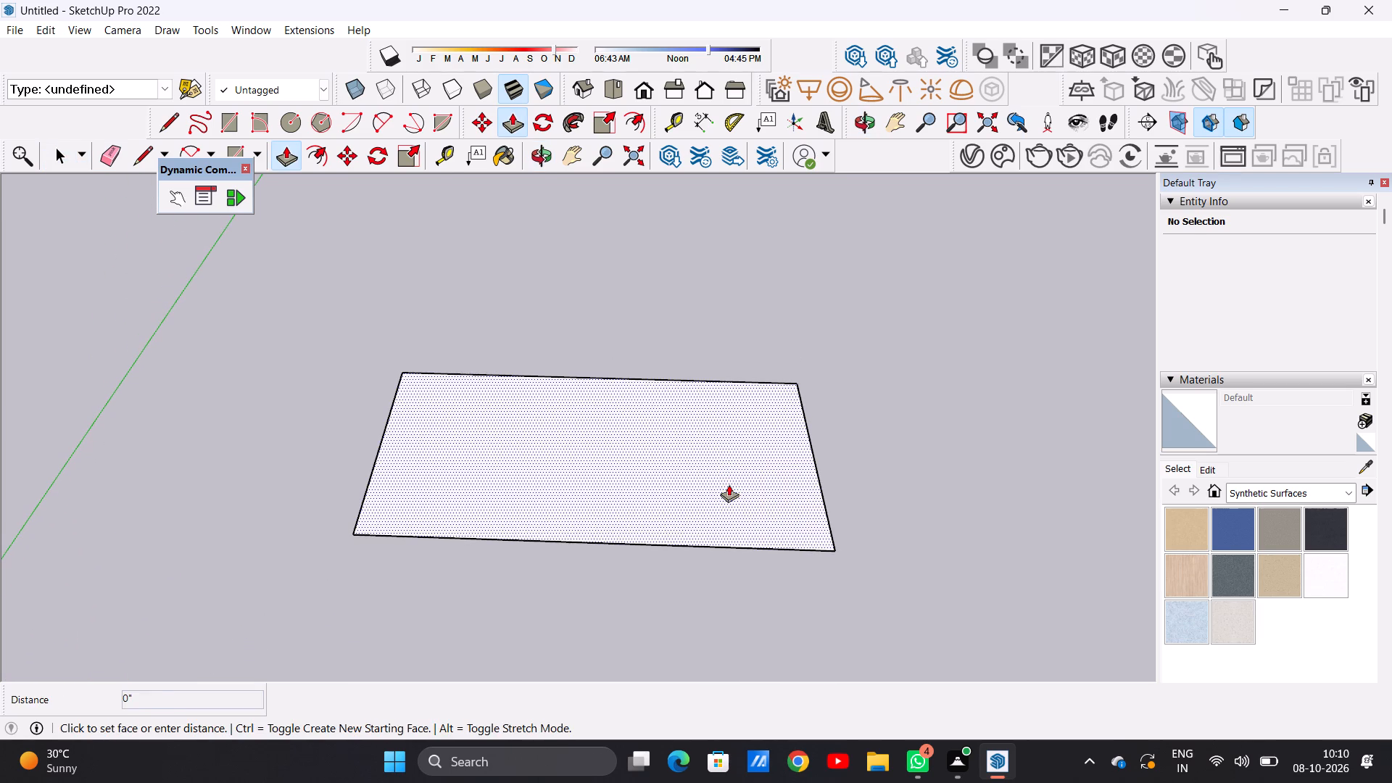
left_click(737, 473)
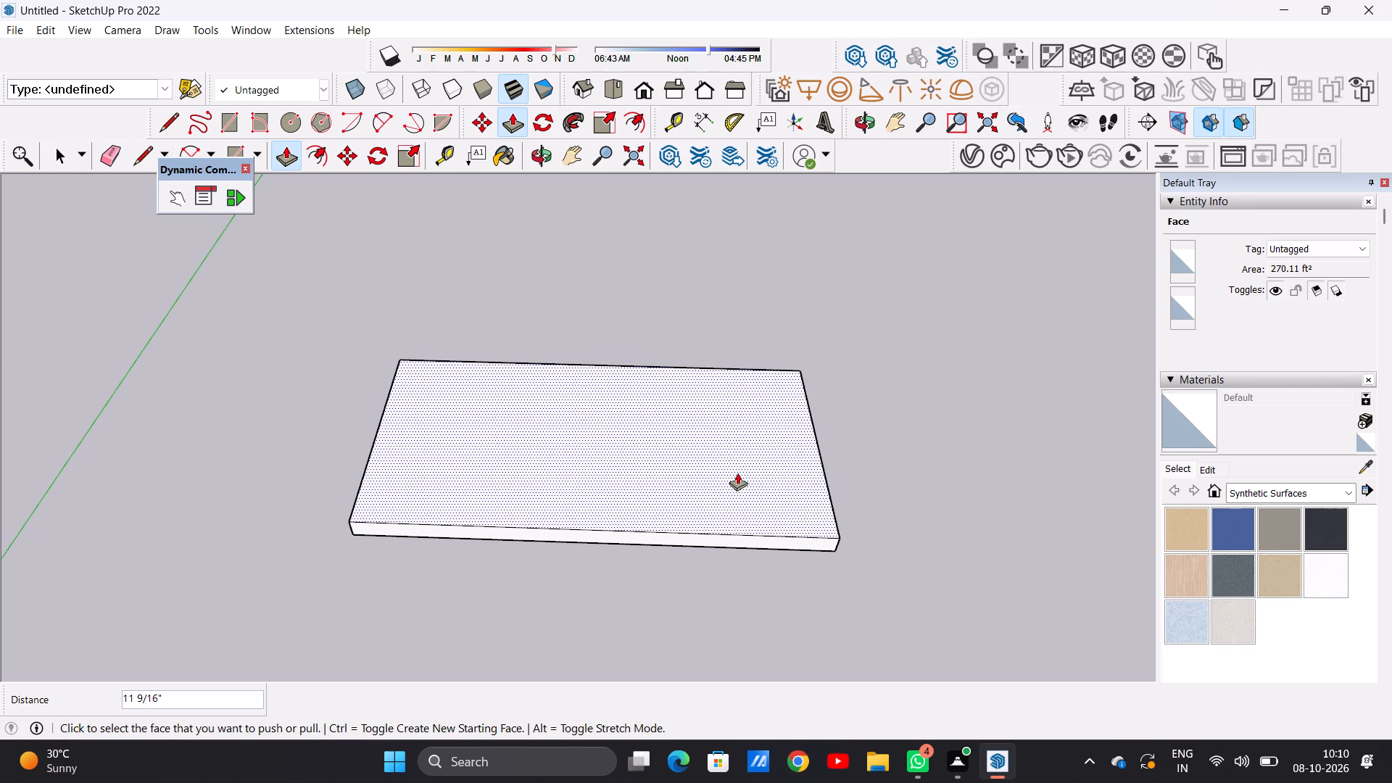
Examine the raised base slab from above and from several oblique angles.
key("space")
middle_click_drag(754, 438, 797, 648)
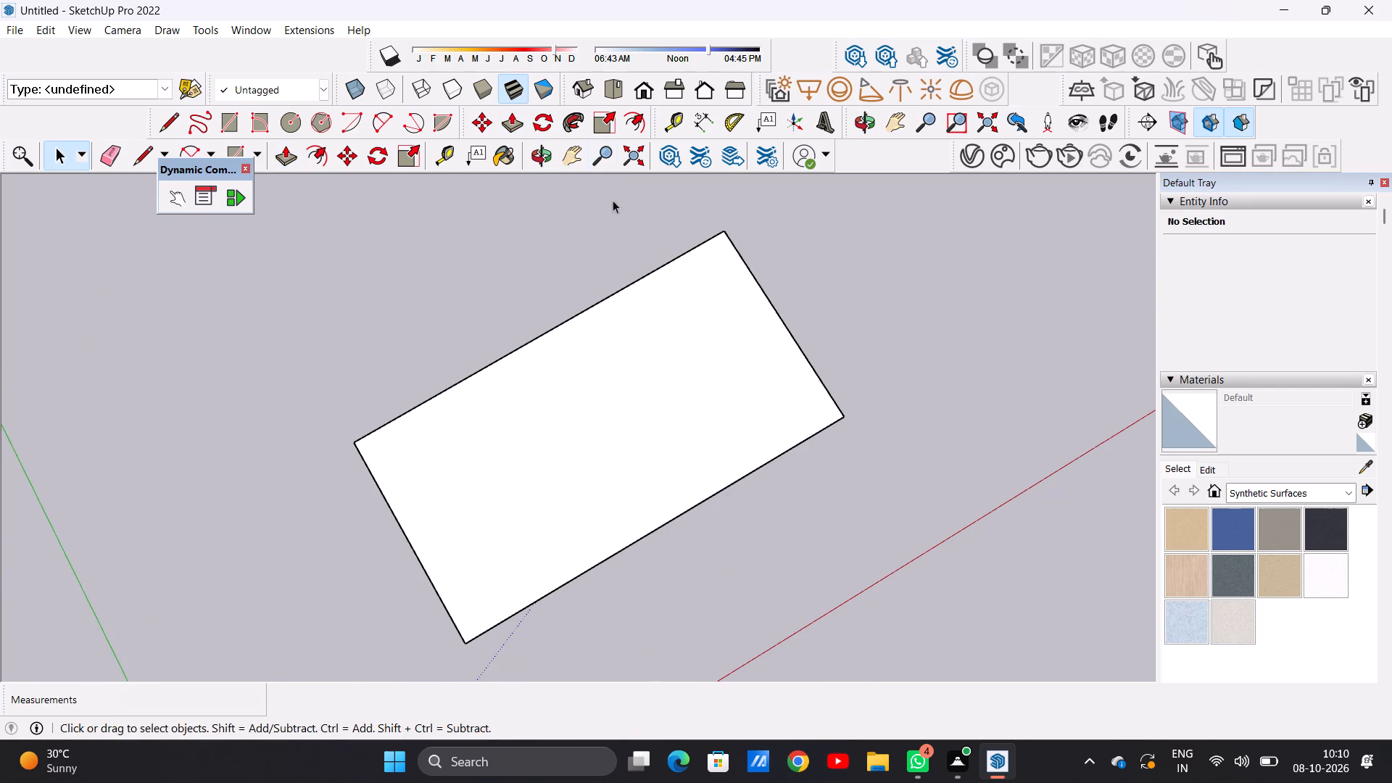
left_click(608, 85)
scroll(588, 402, "down", 3)
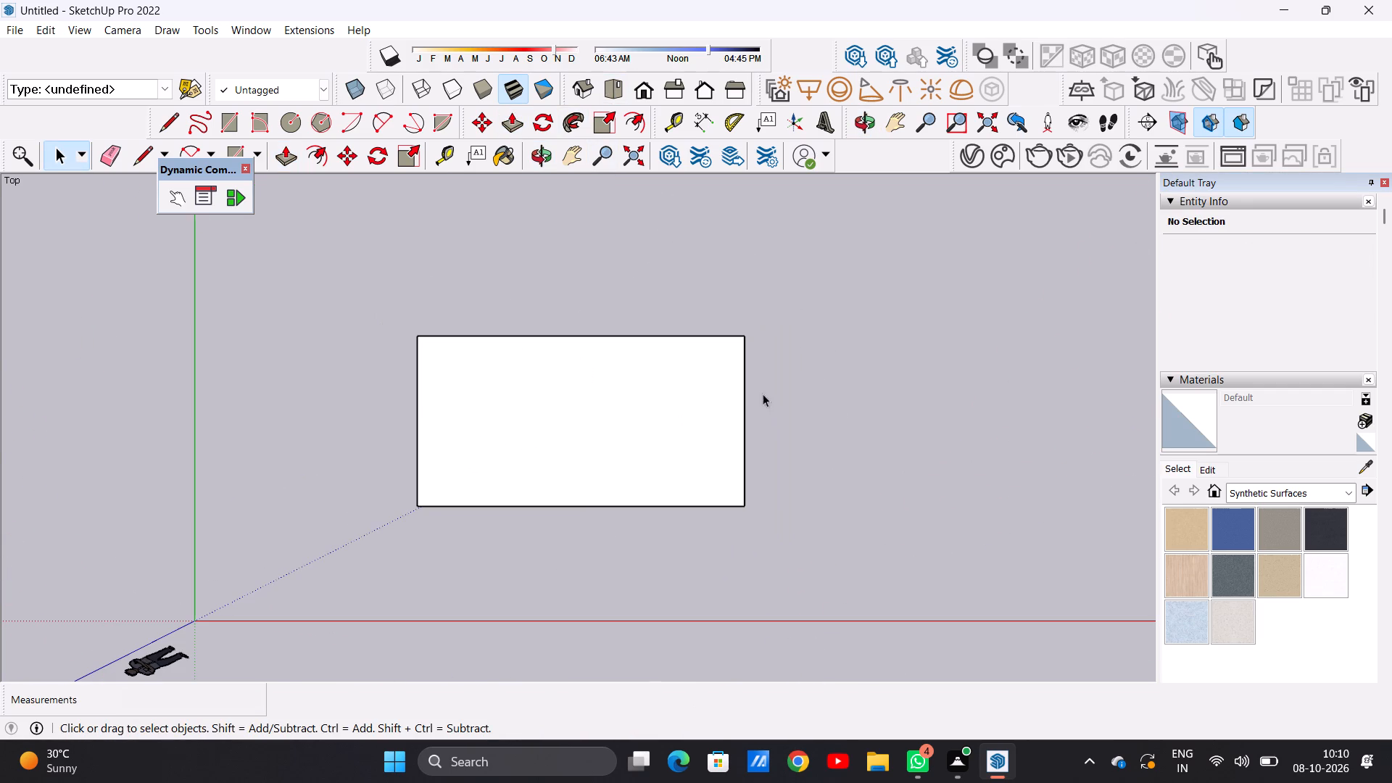
middle_click_drag(464, 468, 482, 265)
middle_click_drag(604, 549, 598, 415)
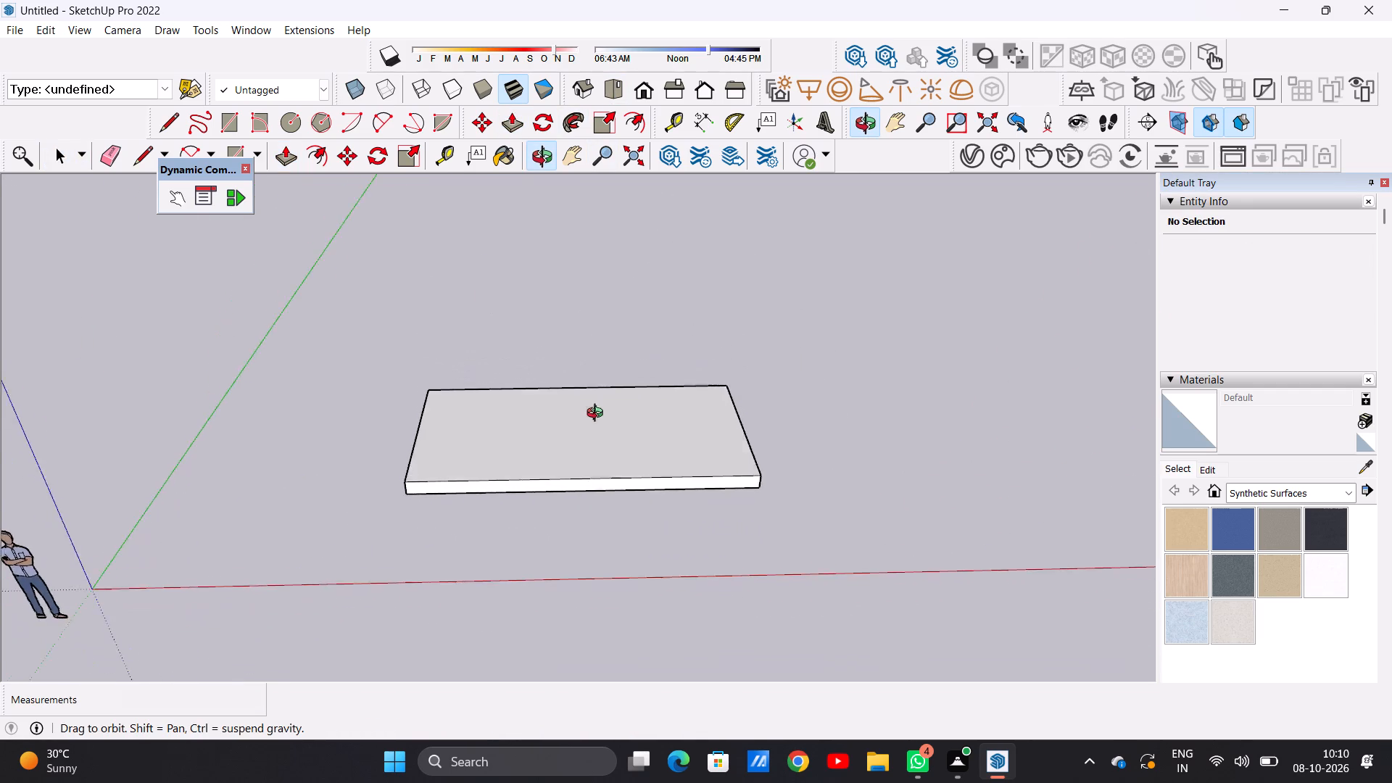
middle_click_drag(598, 415, 568, 632)
middle_click_drag(634, 415, 698, 477)
middle_click_drag(629, 497, 626, 497)
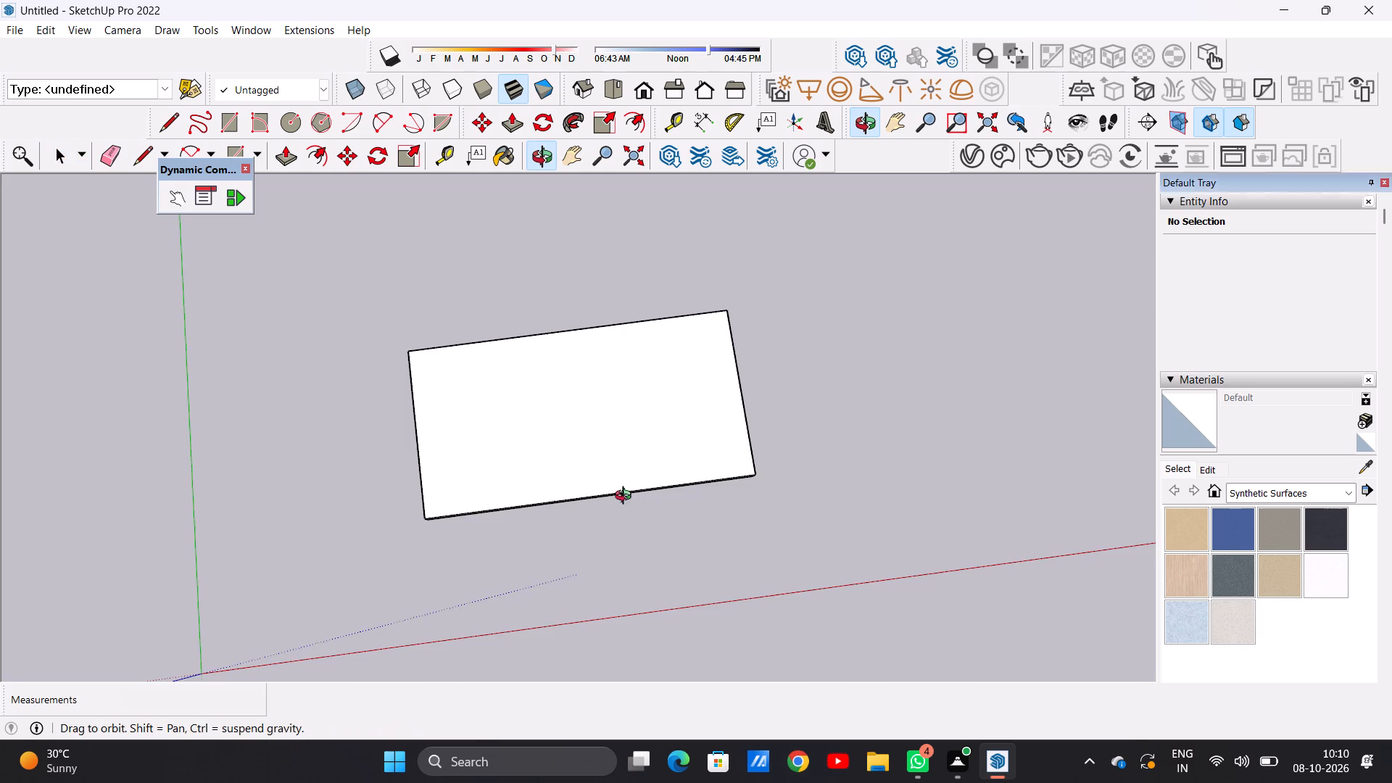
middle_click_drag(626, 497, 607, 552)
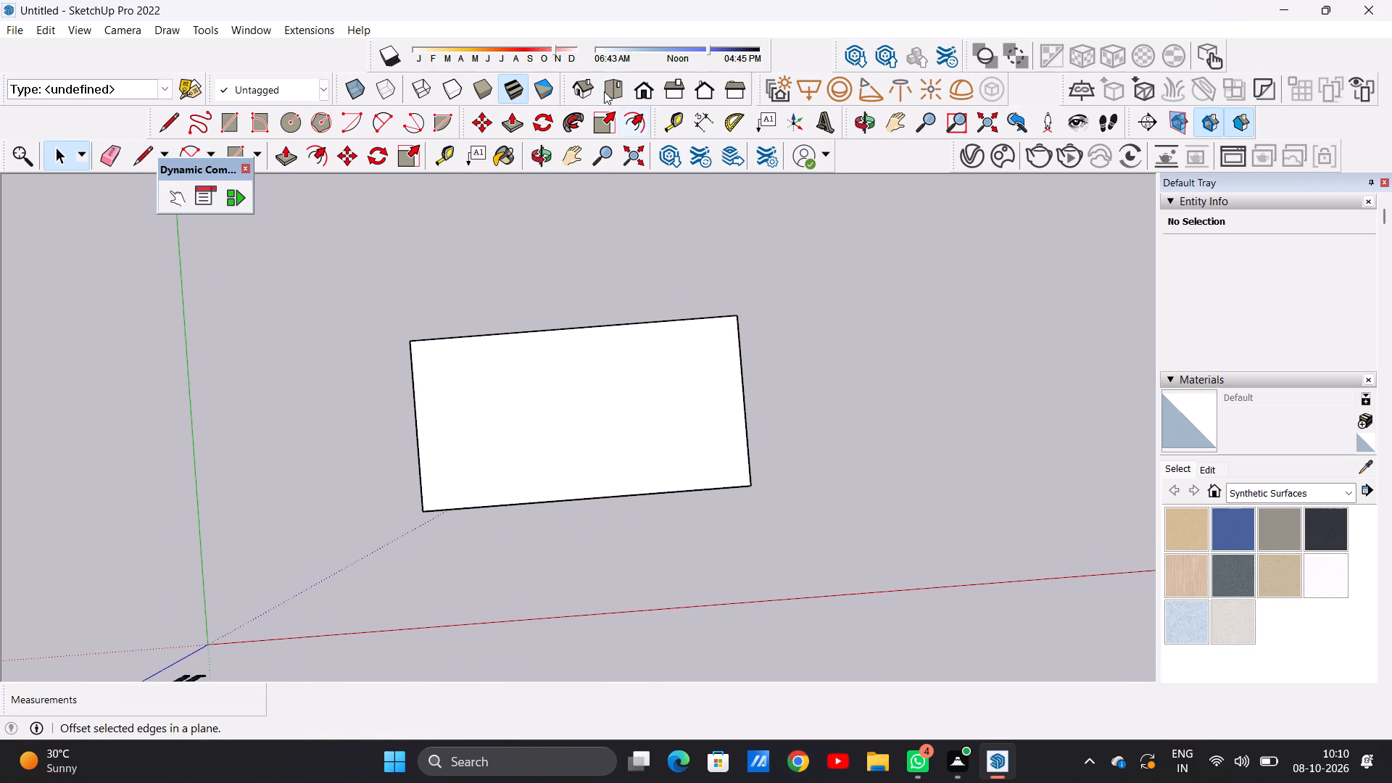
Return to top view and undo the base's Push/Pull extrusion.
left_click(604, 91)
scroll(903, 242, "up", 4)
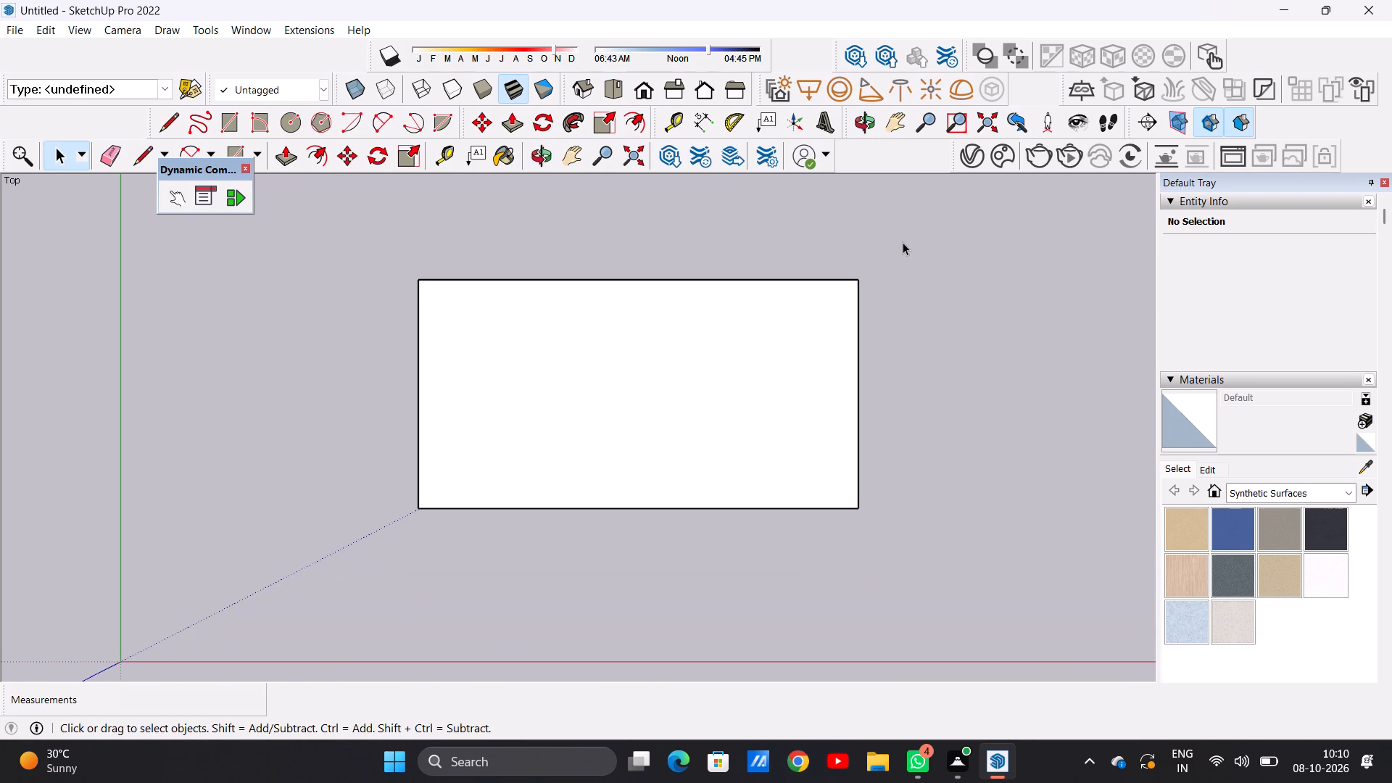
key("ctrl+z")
Extend the base's right short side with an adjoining full-depth rectangle about 11' 10" deep and erase the shared edge.
key("r")
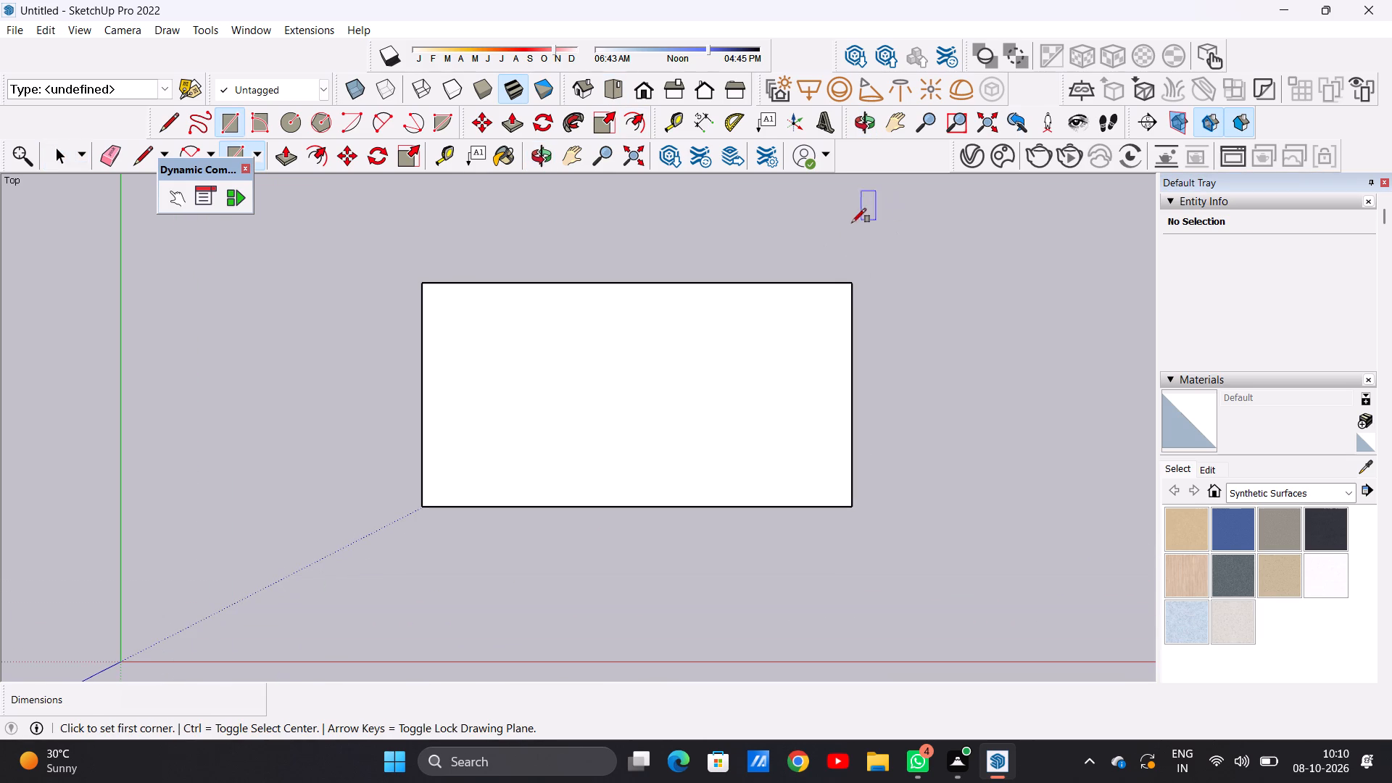
left_click(851, 282)
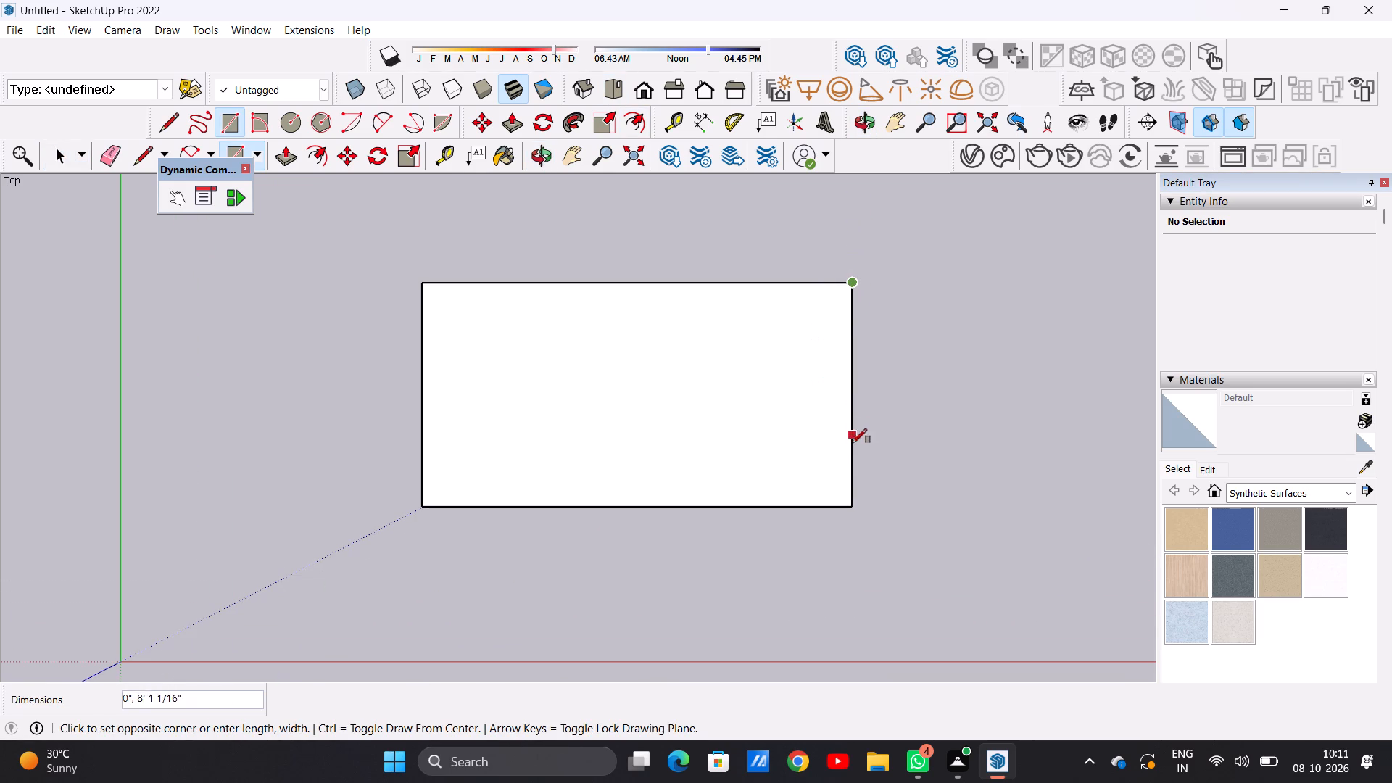
left_click(855, 507)
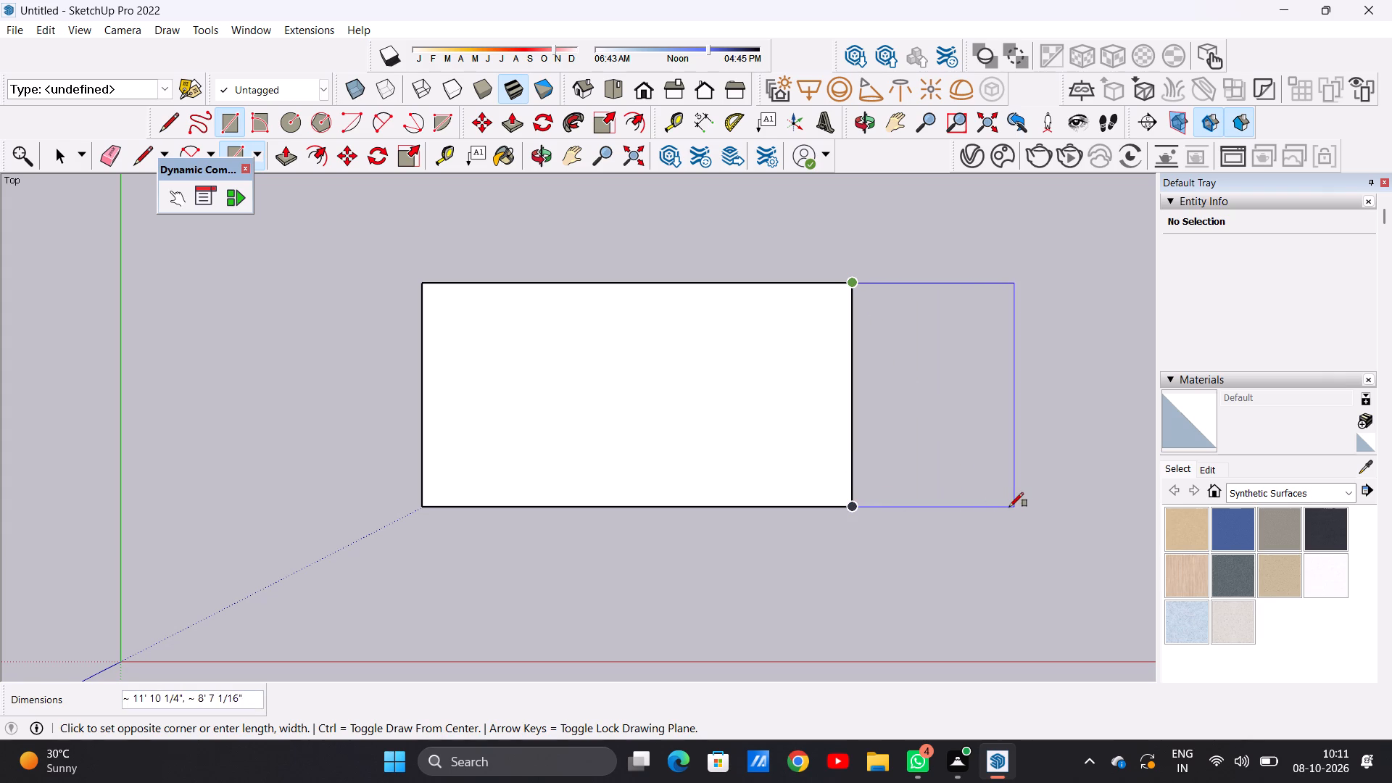
left_click(995, 503)
key("space")
type("E")
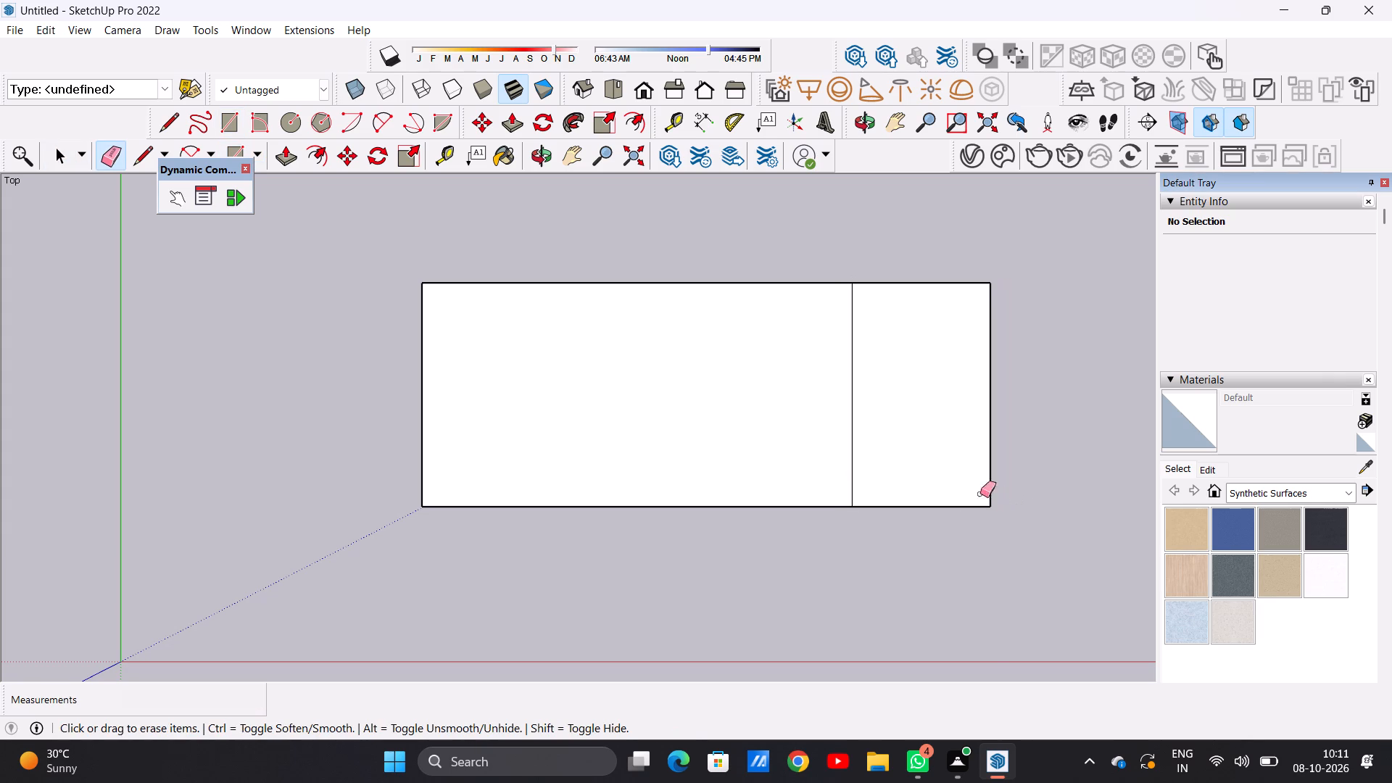
left_click_drag(866, 421, 803, 411)
key("space")
Extend the base's rear long side with an adjoining full-width rectangle about 30' 1" long and erase the dividing edge.
scroll(864, 667, "down", 5)
scroll(866, 662, "up", 1)
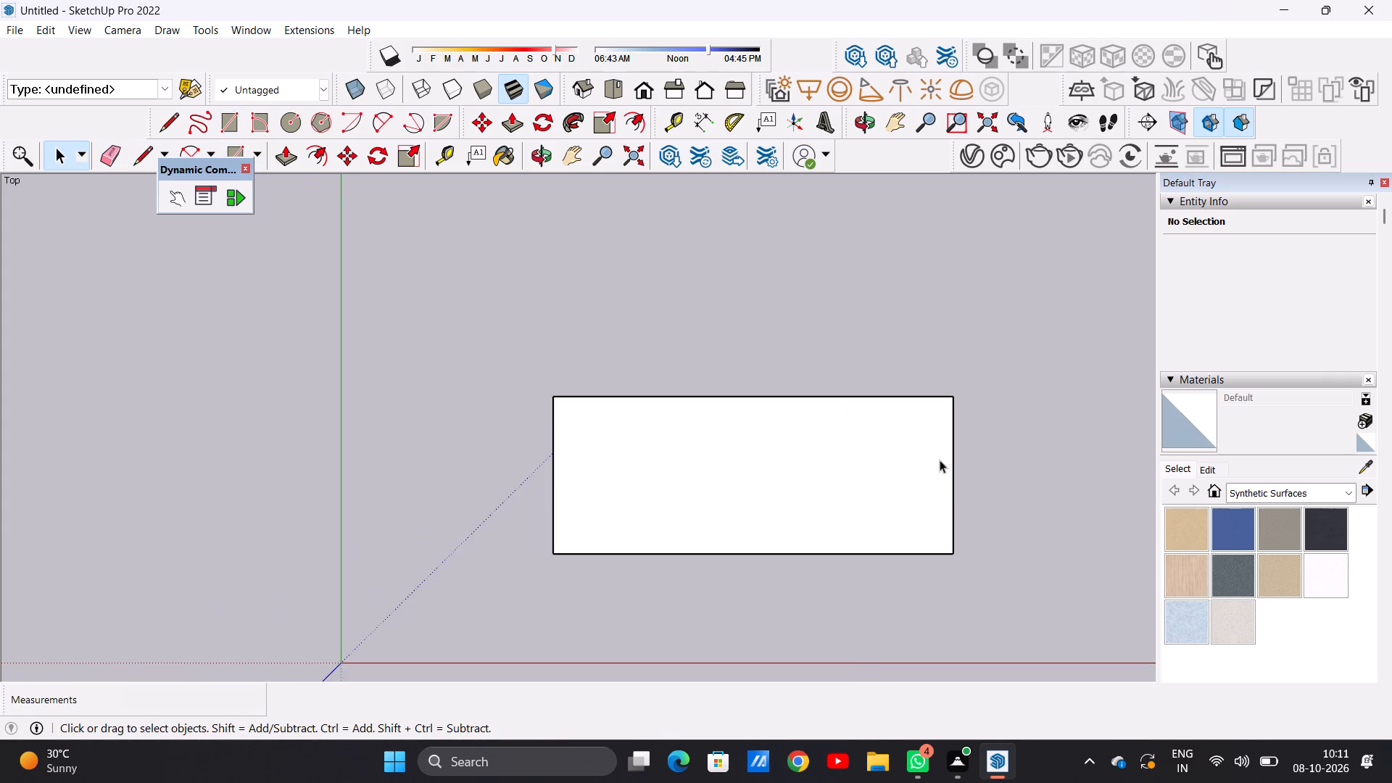
scroll(989, 456, "up", 5)
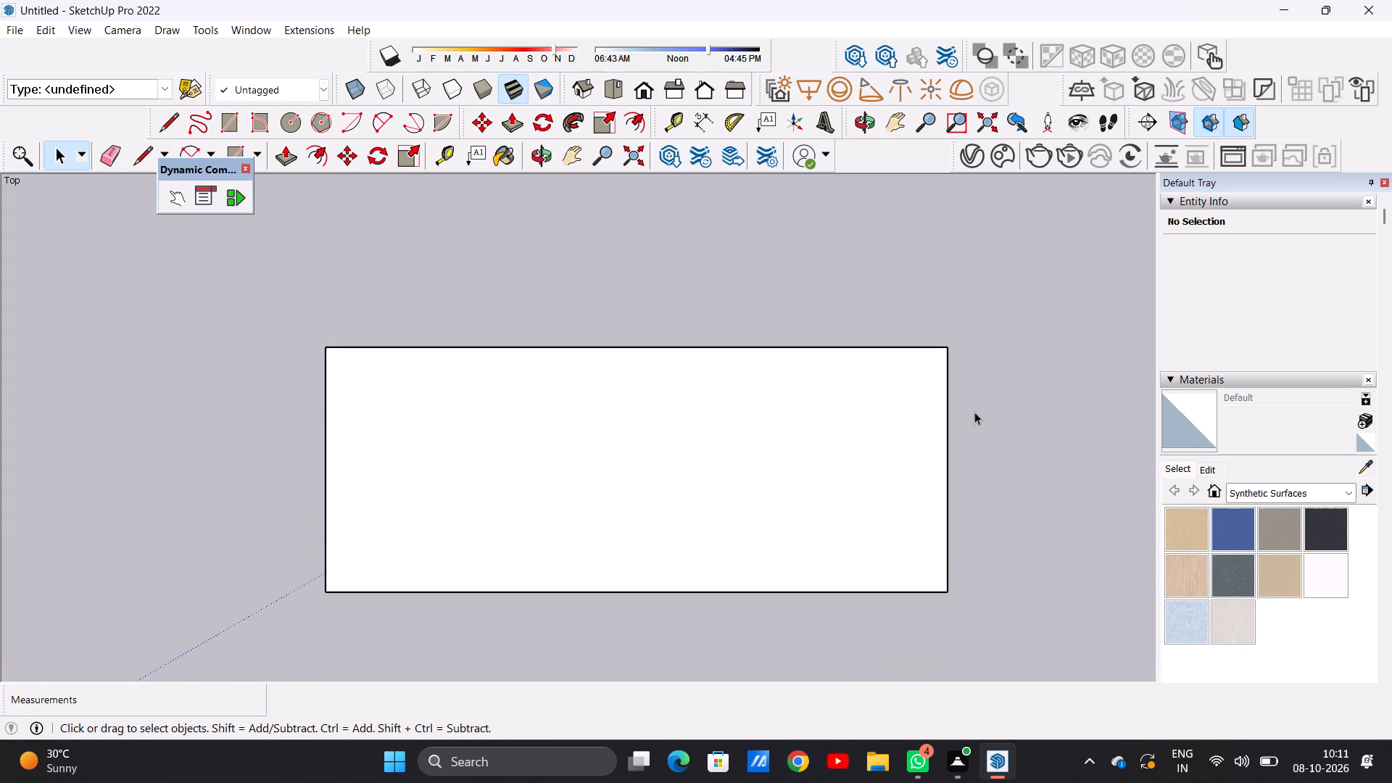
key("r")
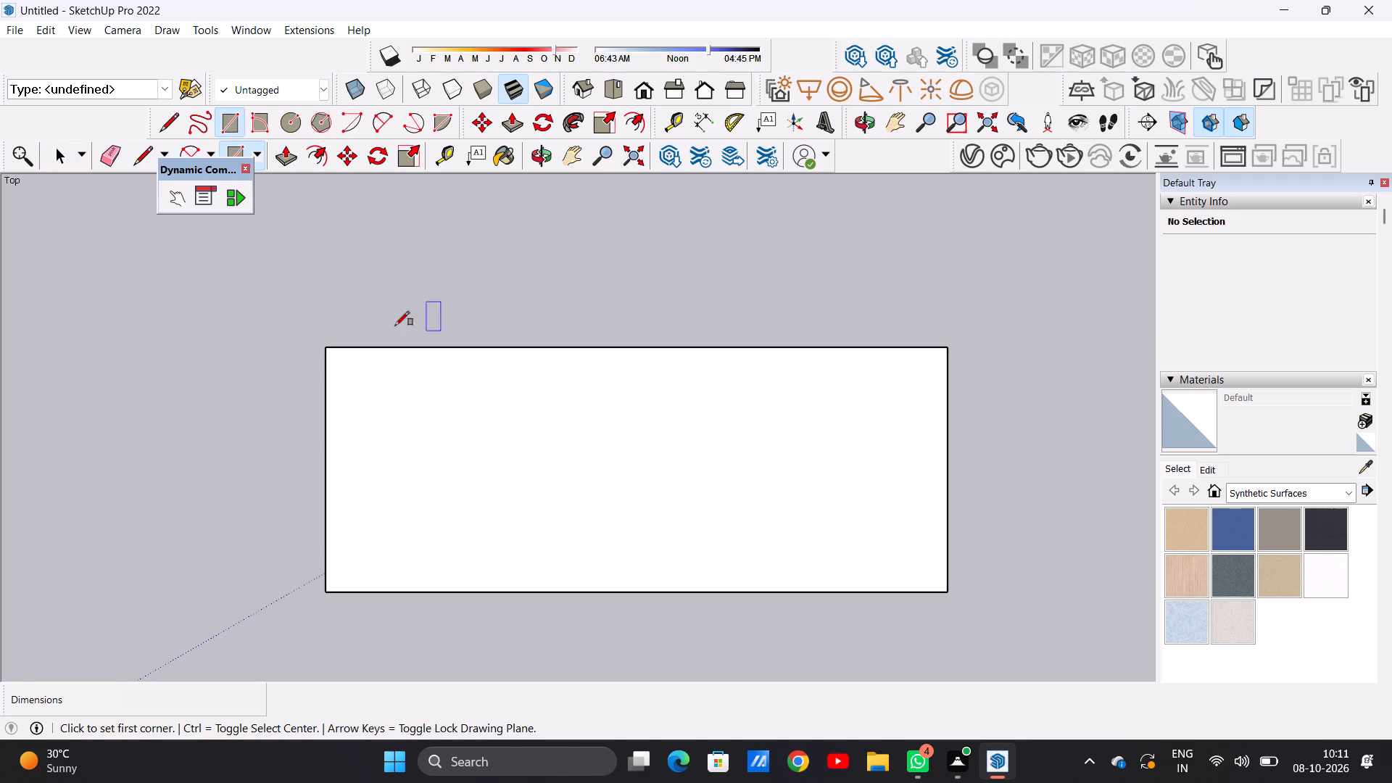
left_click(327, 348)
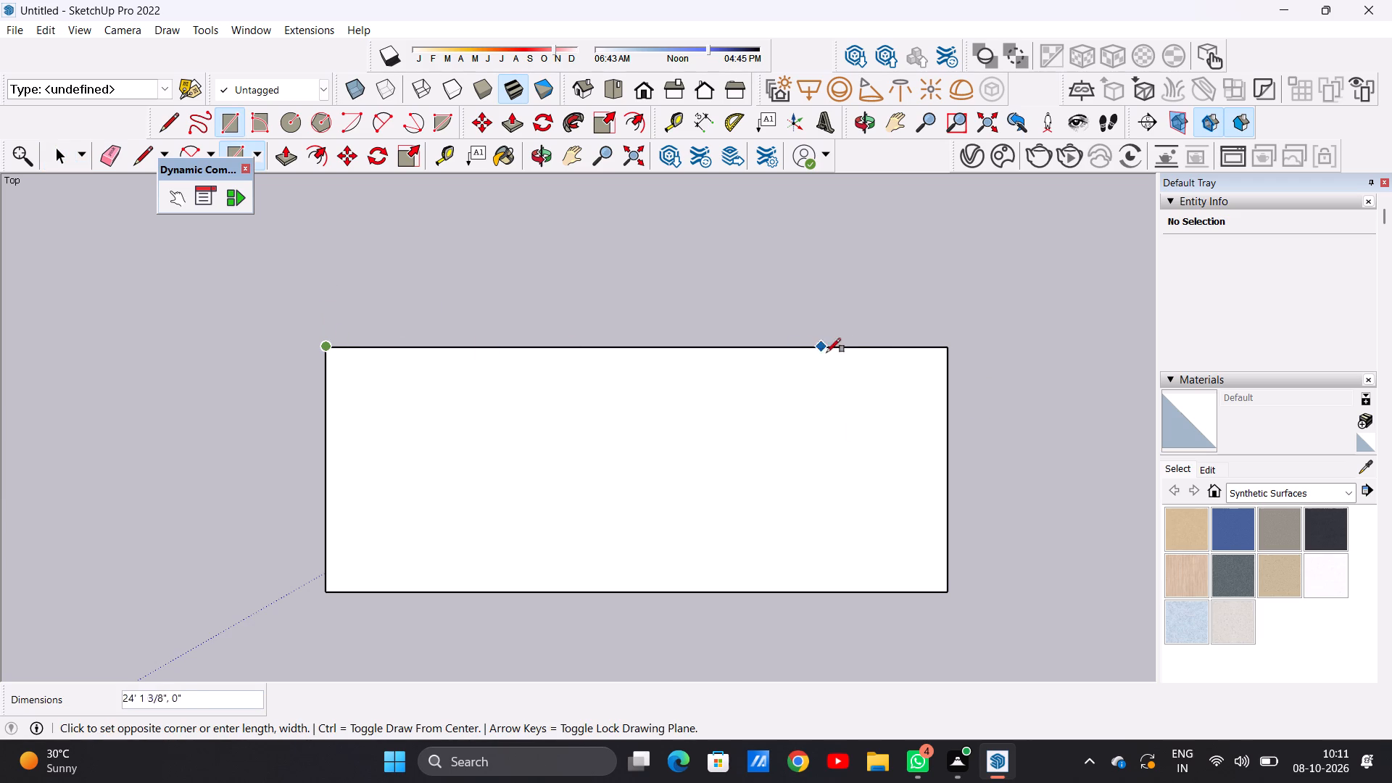
left_click(943, 349)
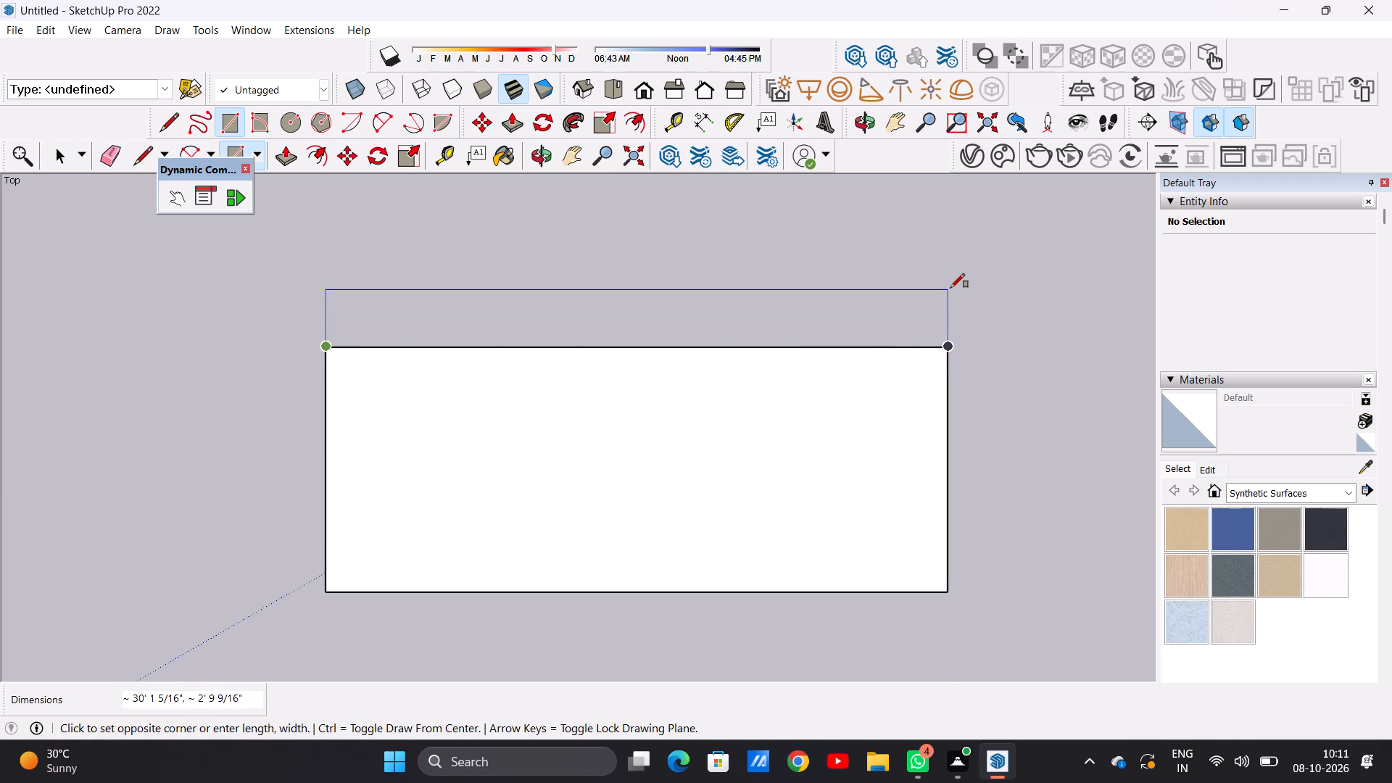
left_click(953, 273)
key("space")
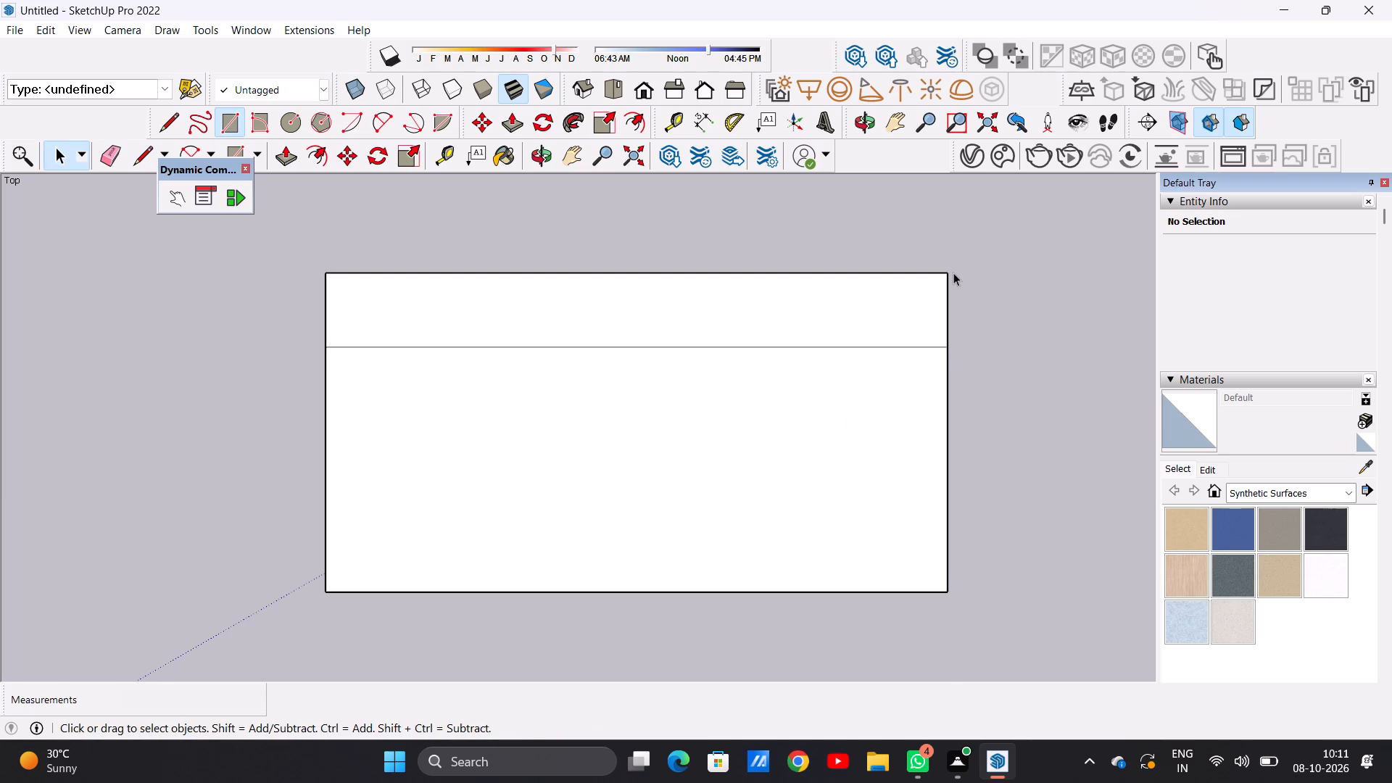
type("E")
left_click_drag(822, 326, 824, 355)
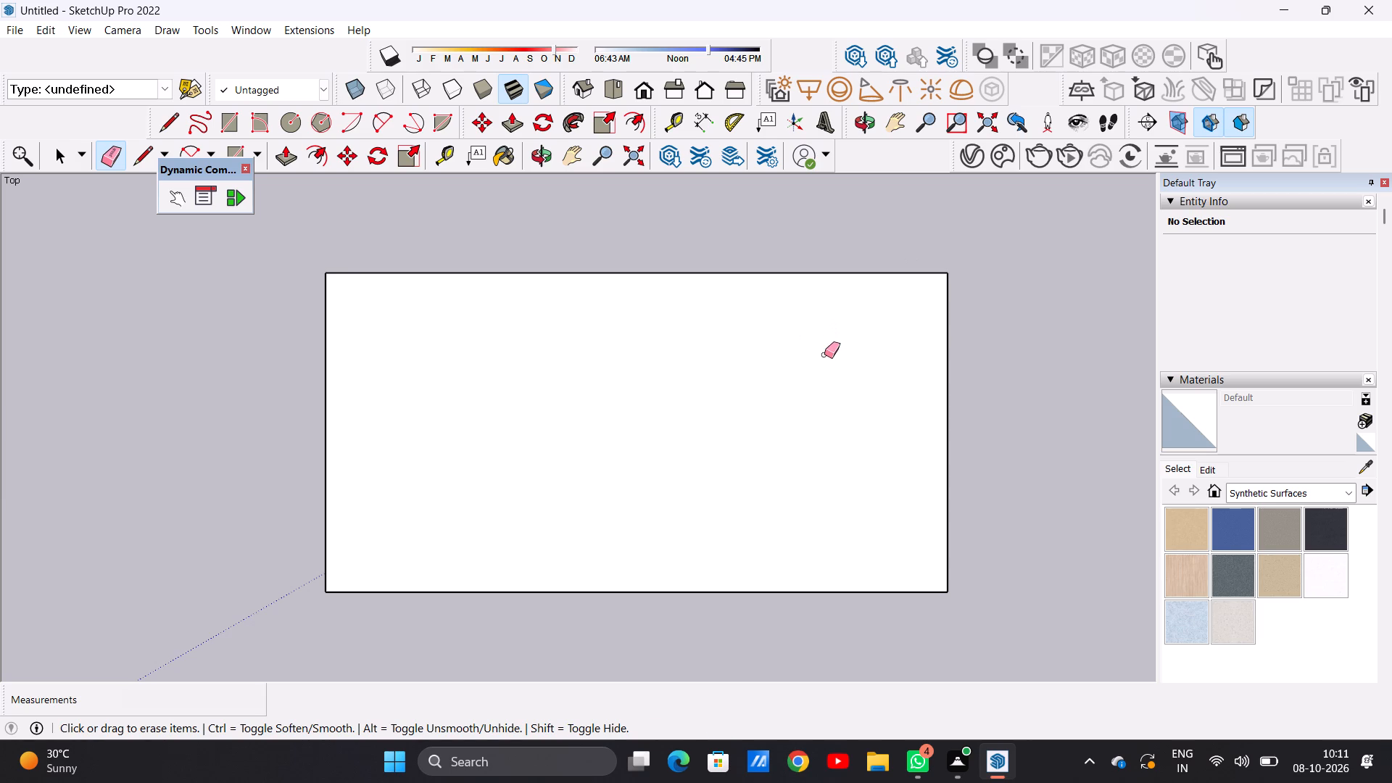
key("space")
Extend the base's right short side with an adjoining rectangle about 15' 5" deep and 6' 3" wide, and erase the shared edge.
scroll(728, 400, "down", 8)
scroll(845, 333, "up", 3)
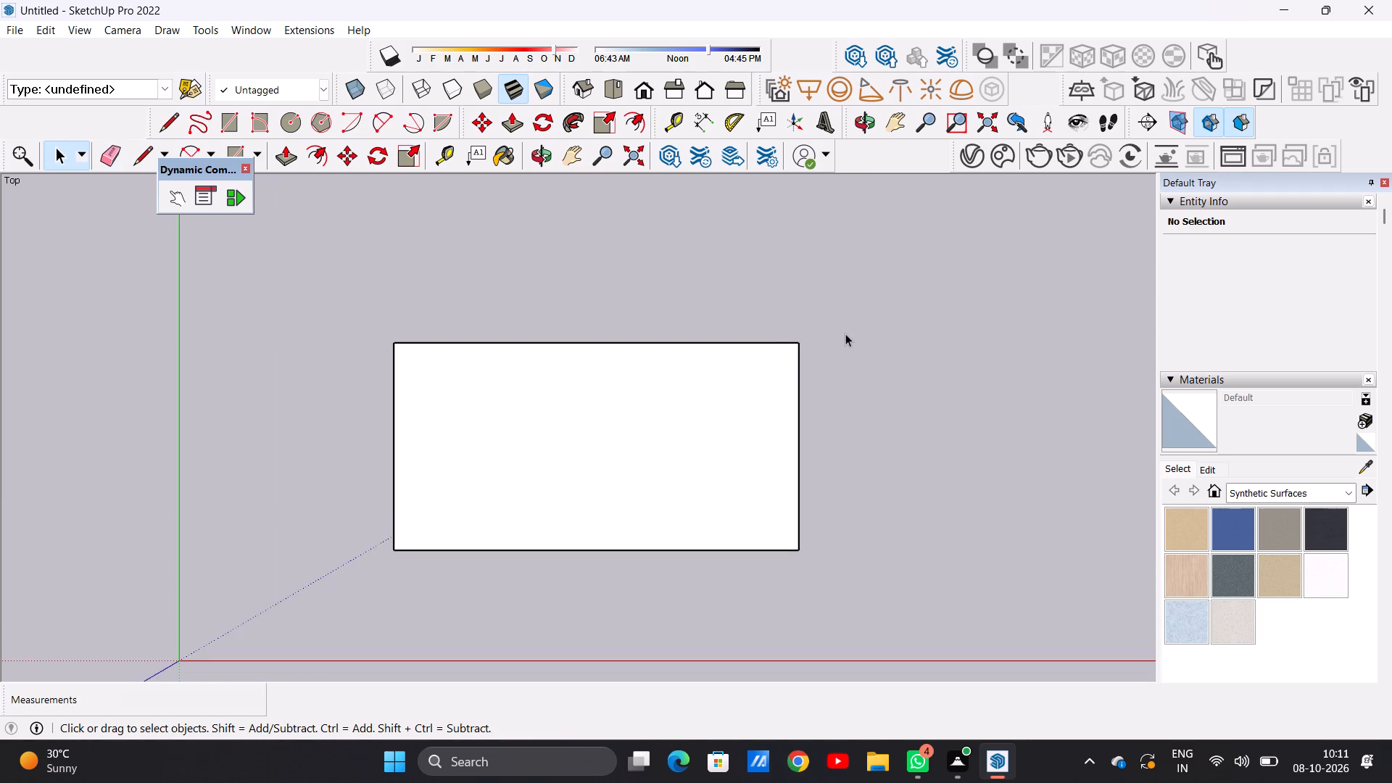
scroll(845, 333, "up", 3)
scroll(734, 353, "up", 1)
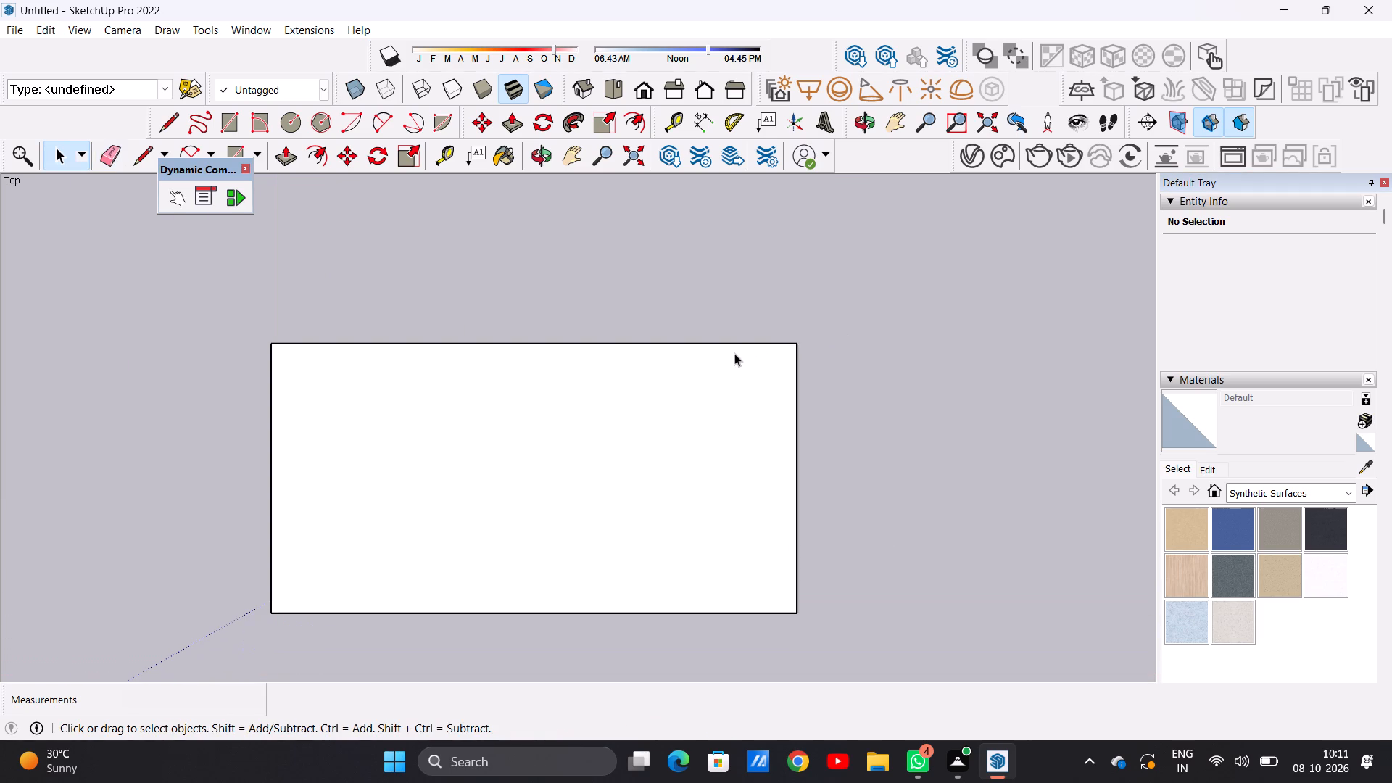
key("r")
left_click(795, 345)
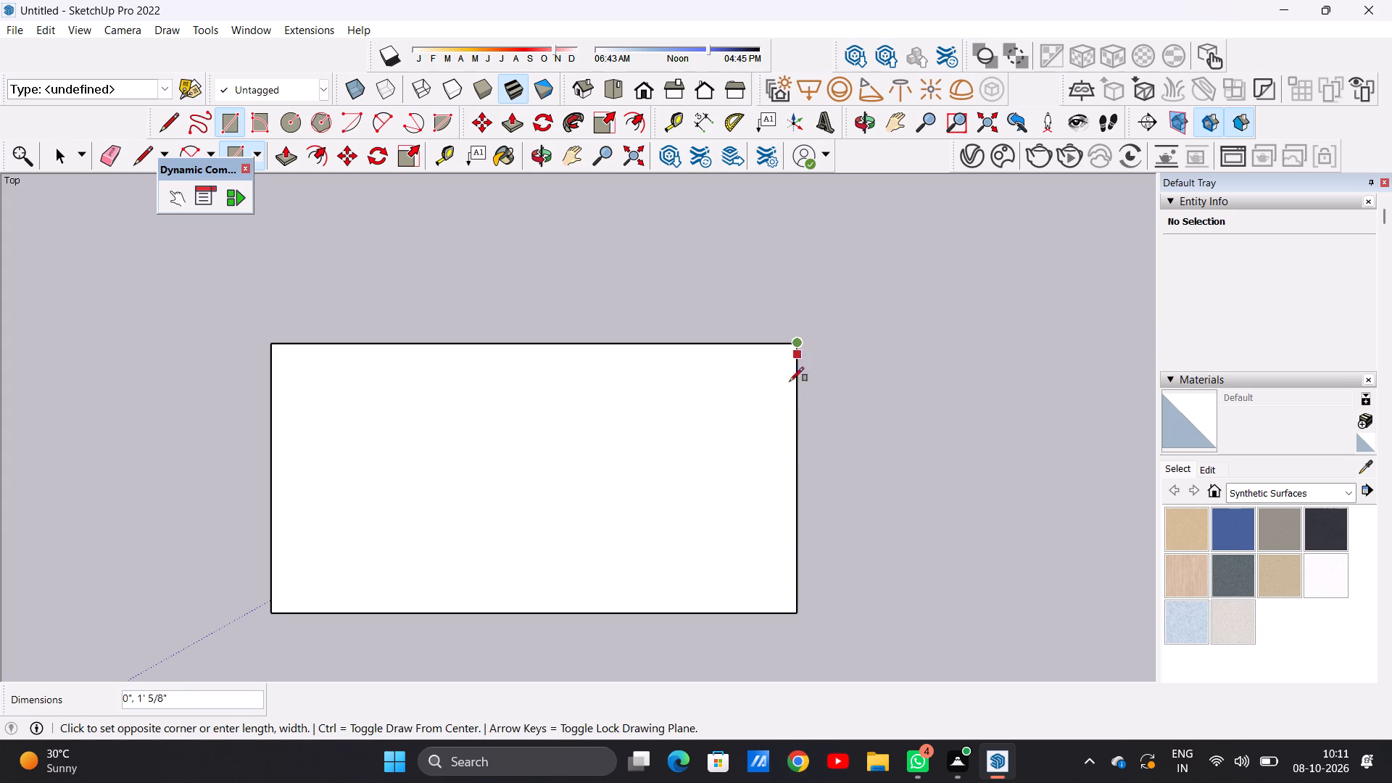
left_click(798, 610)
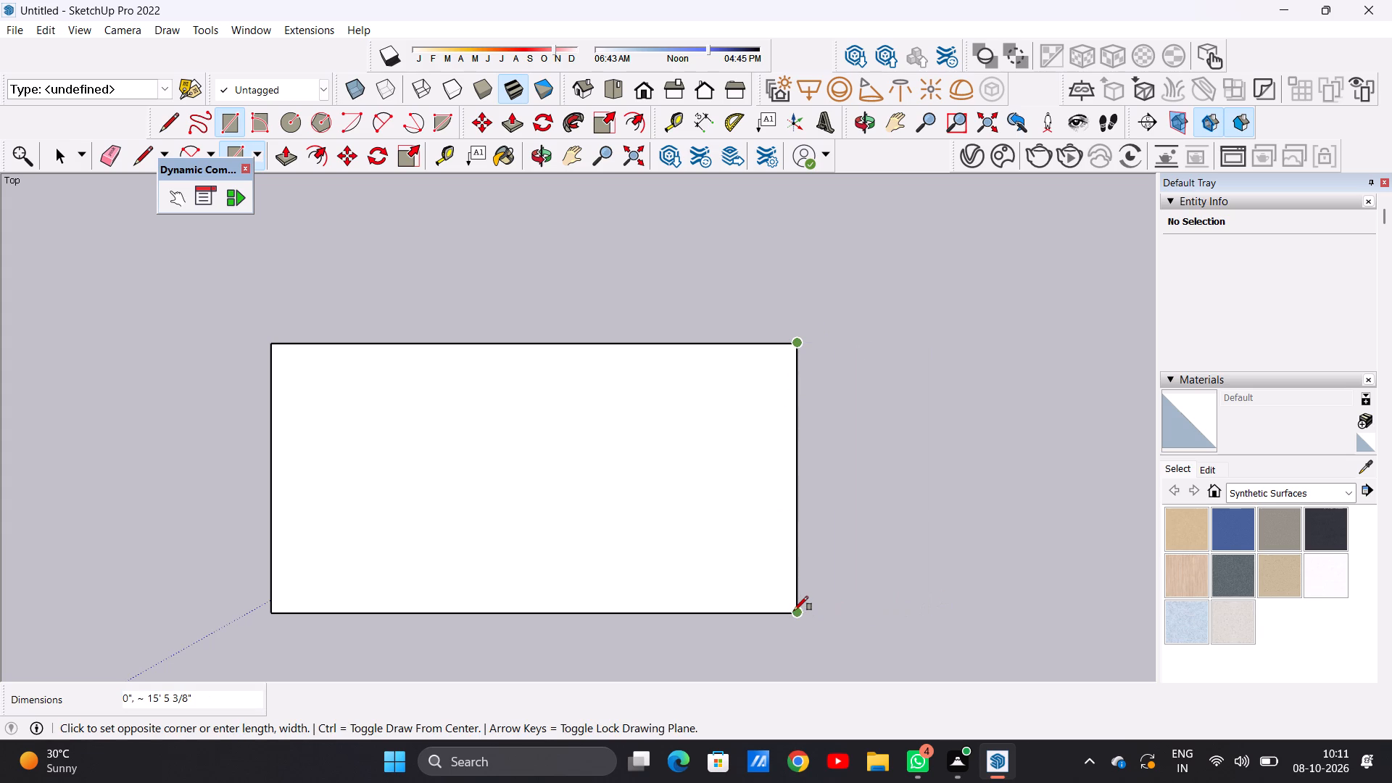
left_click(795, 610)
left_click(906, 613)
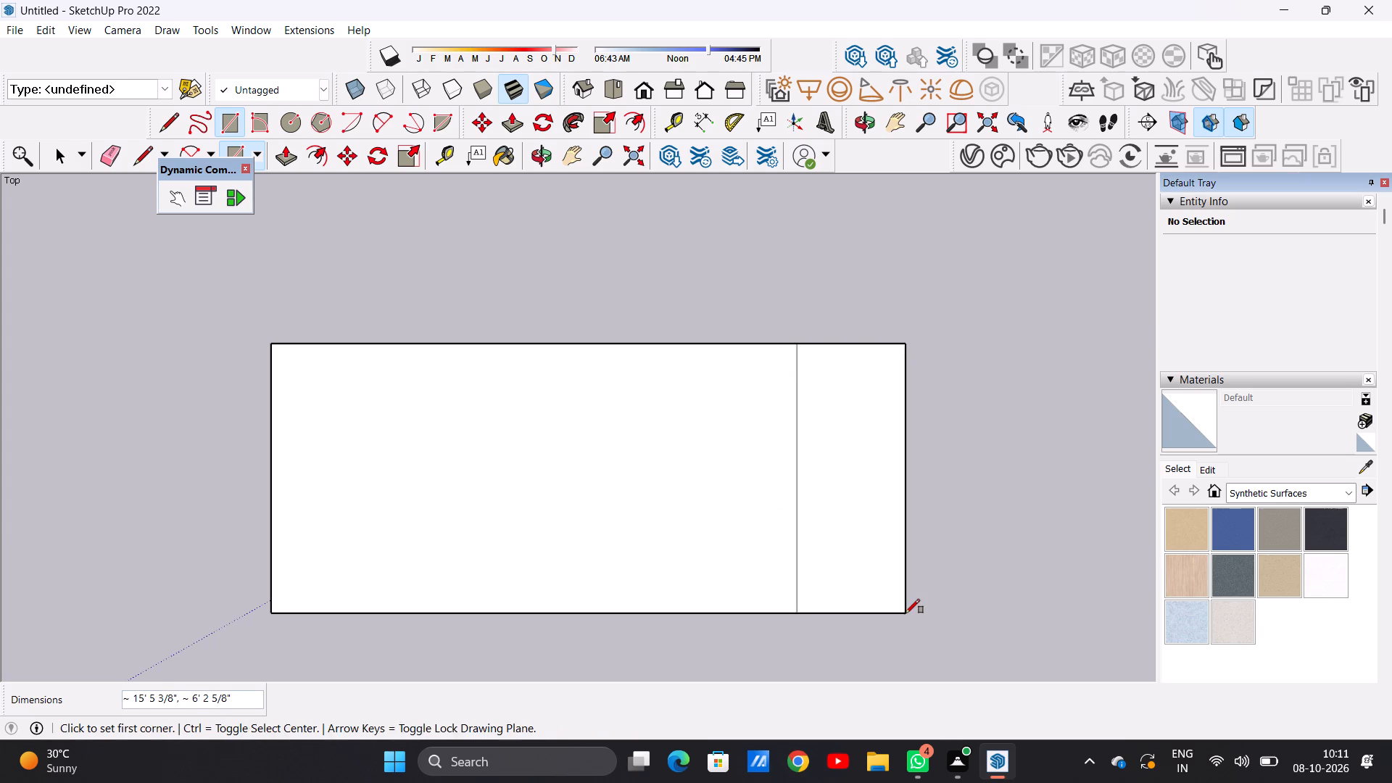
key("space")
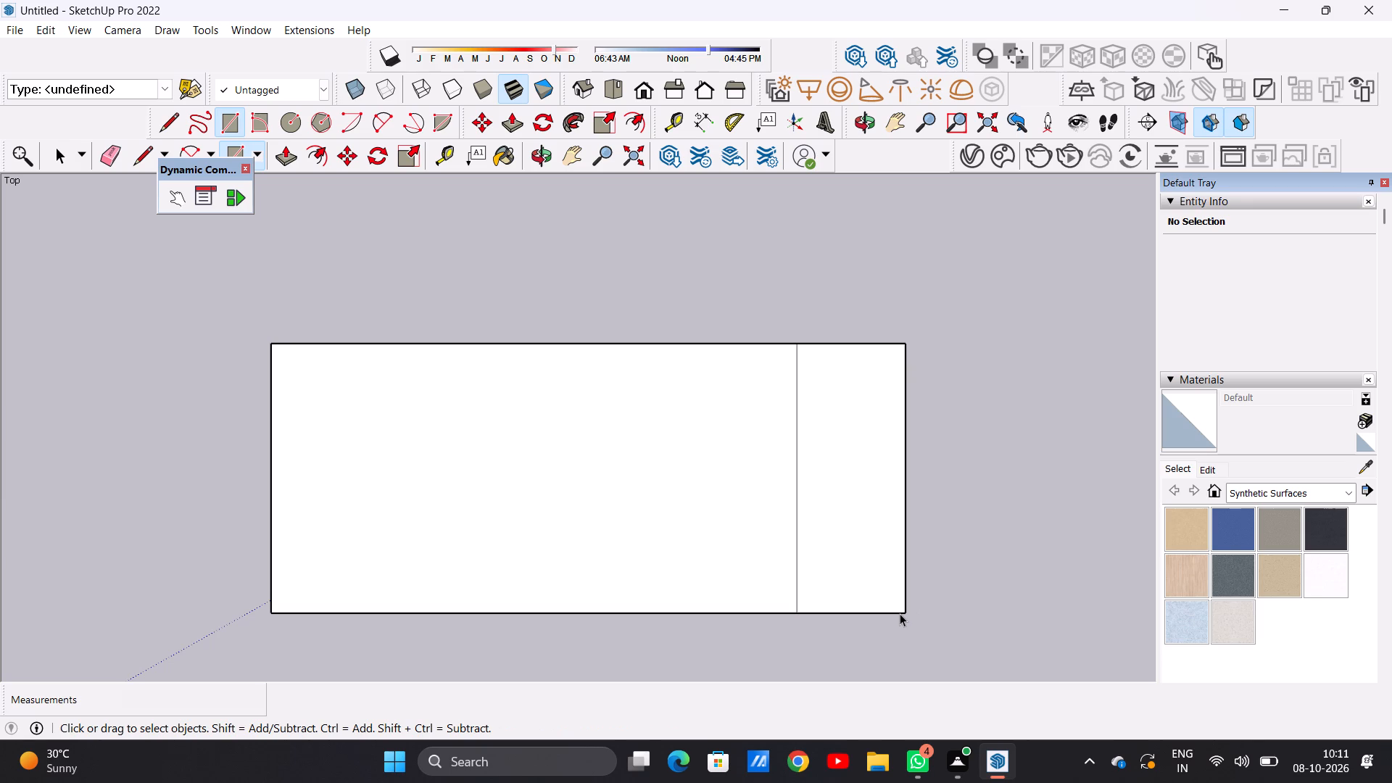
key("e")
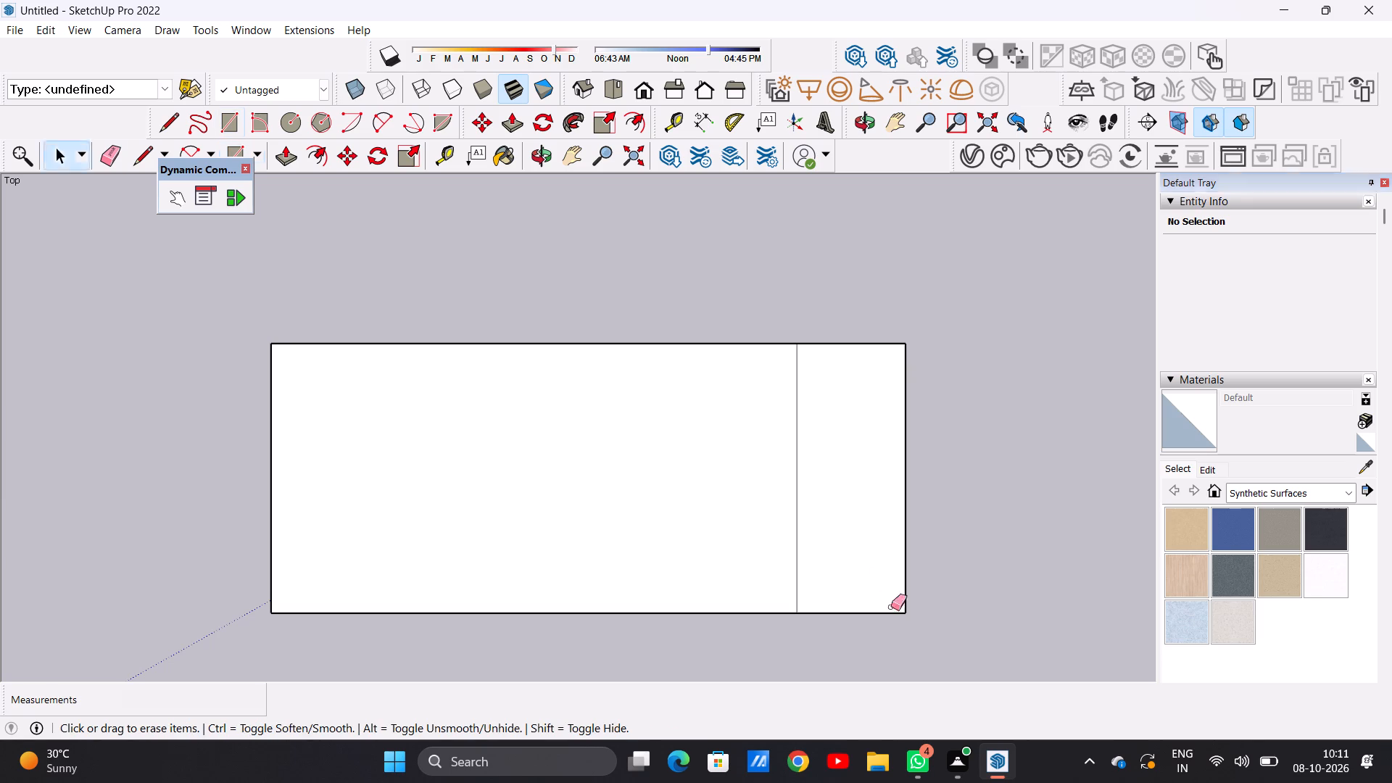
left_click_drag(806, 510, 703, 505)
left_click_drag(813, 489, 778, 495)
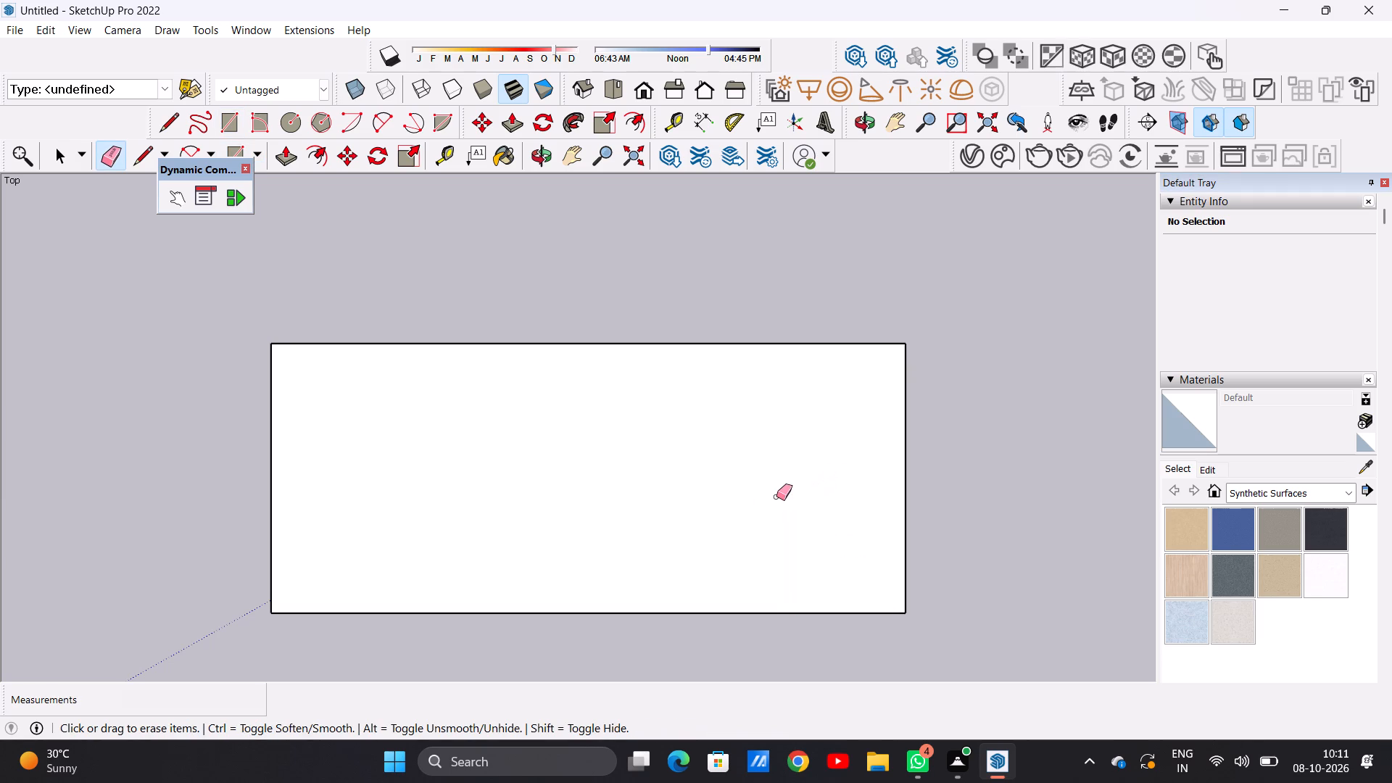
key("space")
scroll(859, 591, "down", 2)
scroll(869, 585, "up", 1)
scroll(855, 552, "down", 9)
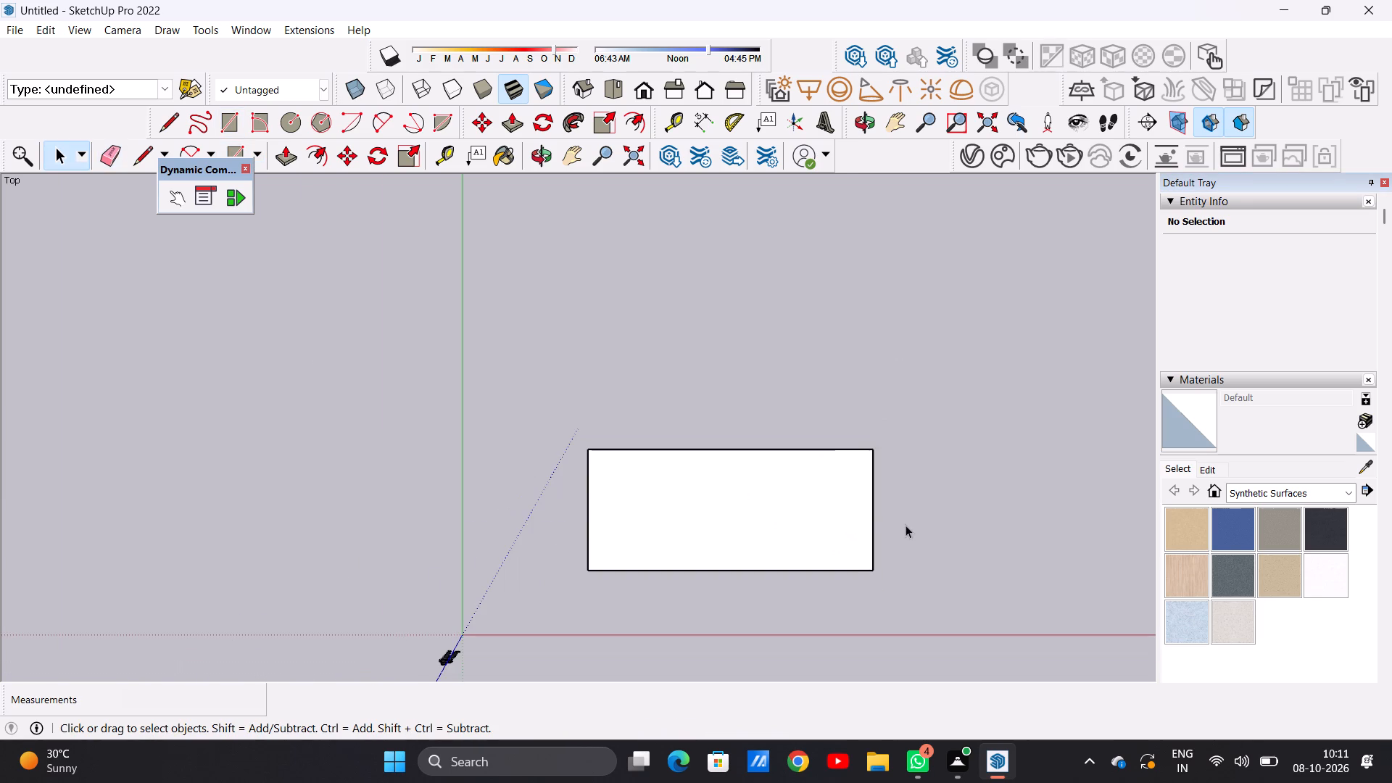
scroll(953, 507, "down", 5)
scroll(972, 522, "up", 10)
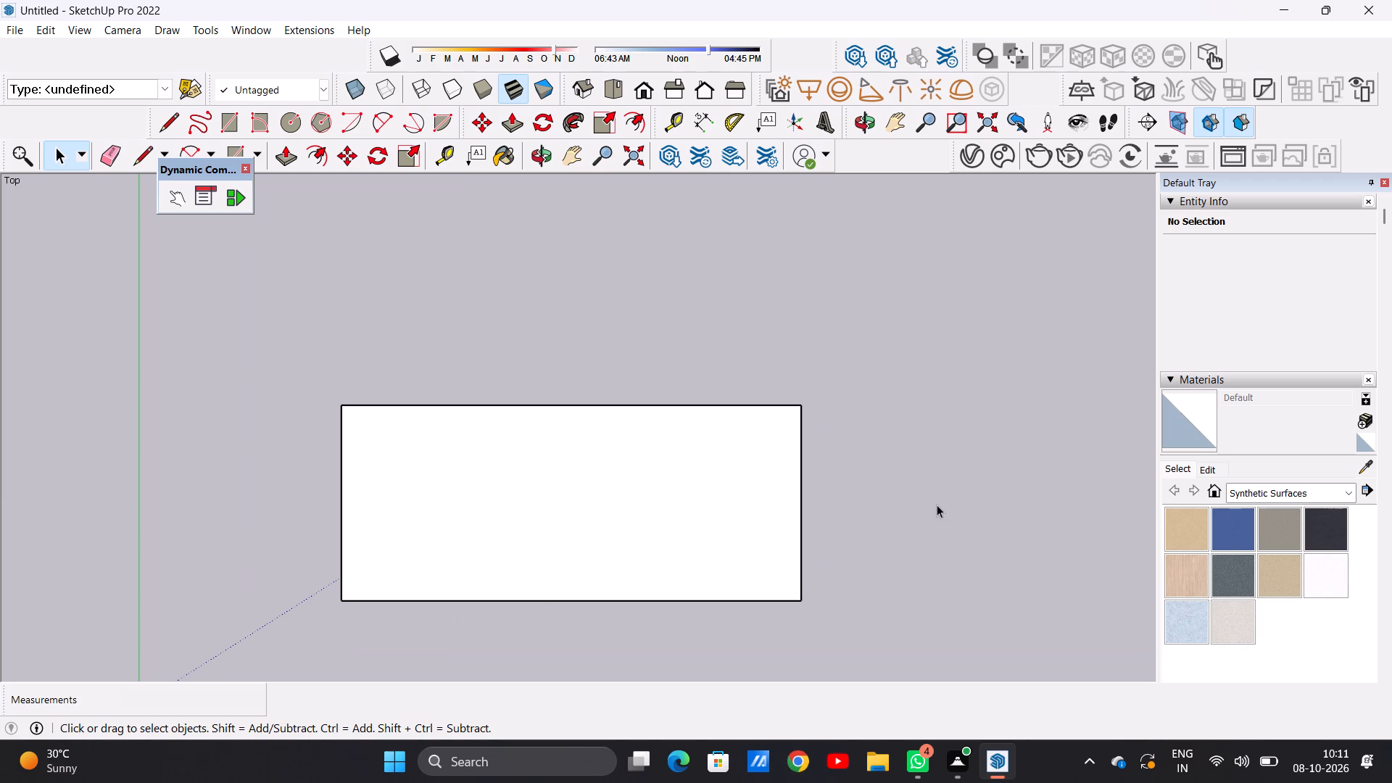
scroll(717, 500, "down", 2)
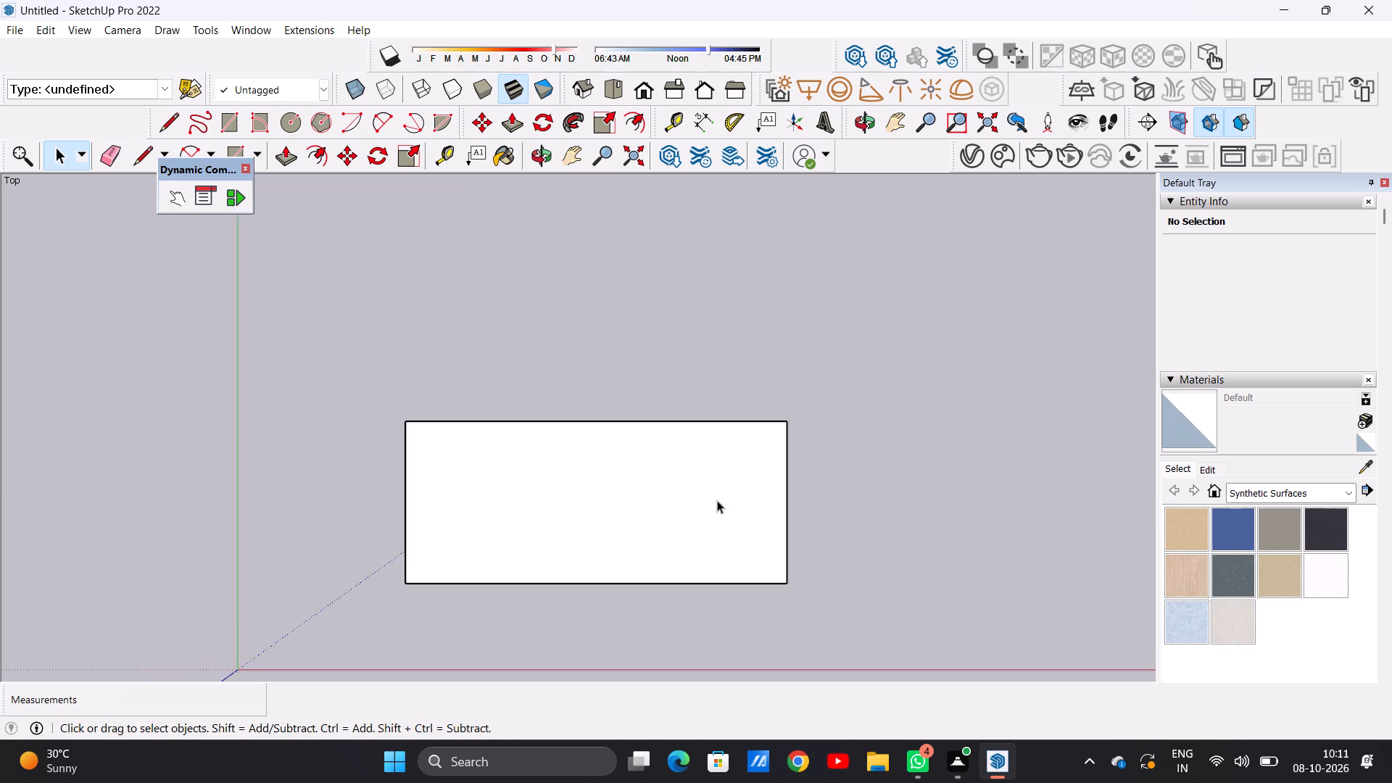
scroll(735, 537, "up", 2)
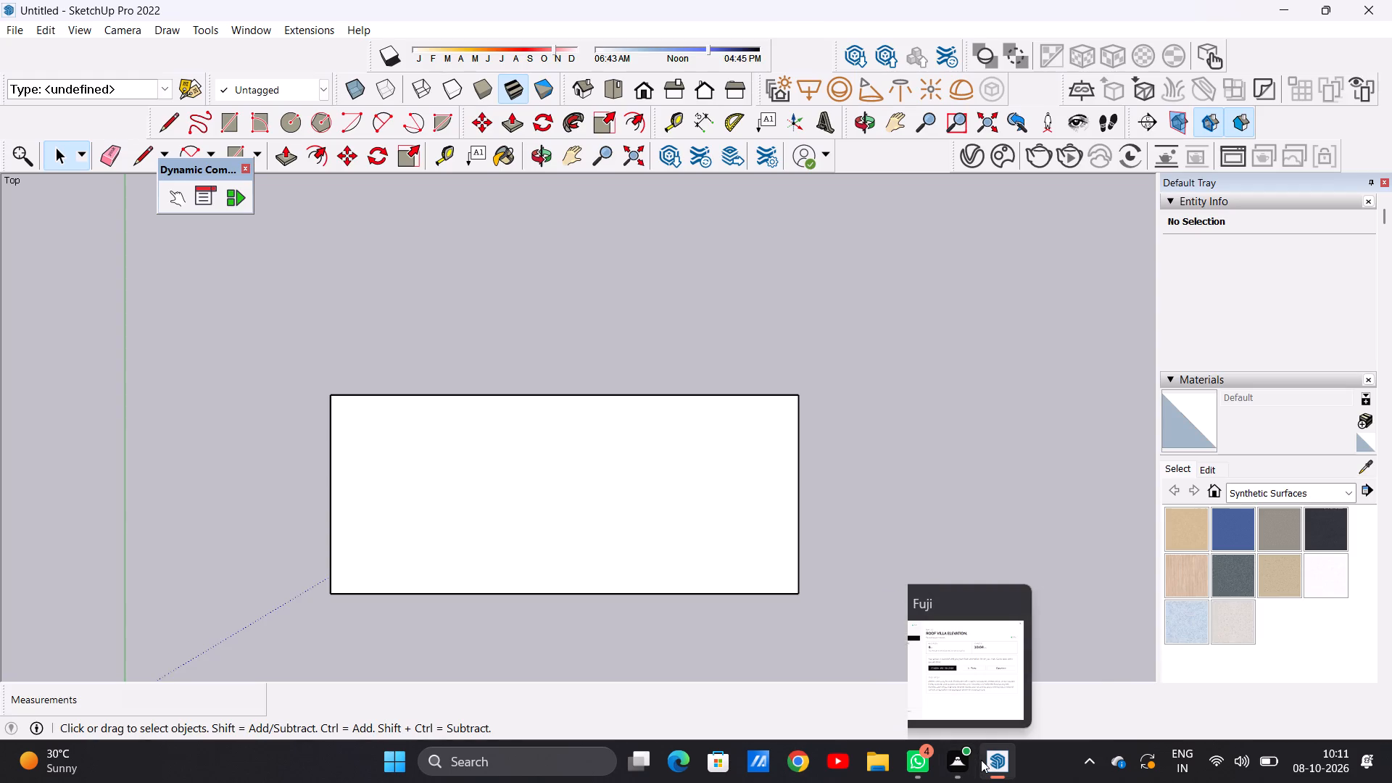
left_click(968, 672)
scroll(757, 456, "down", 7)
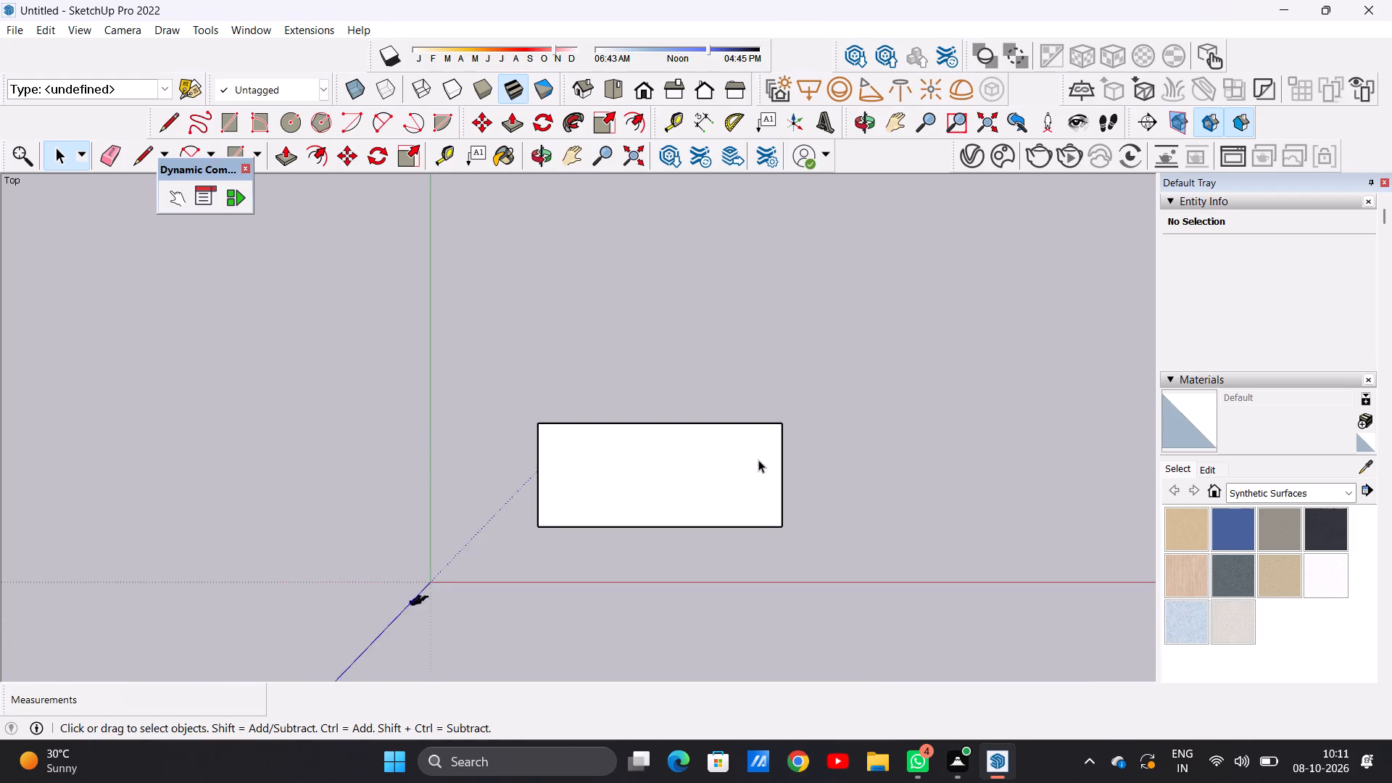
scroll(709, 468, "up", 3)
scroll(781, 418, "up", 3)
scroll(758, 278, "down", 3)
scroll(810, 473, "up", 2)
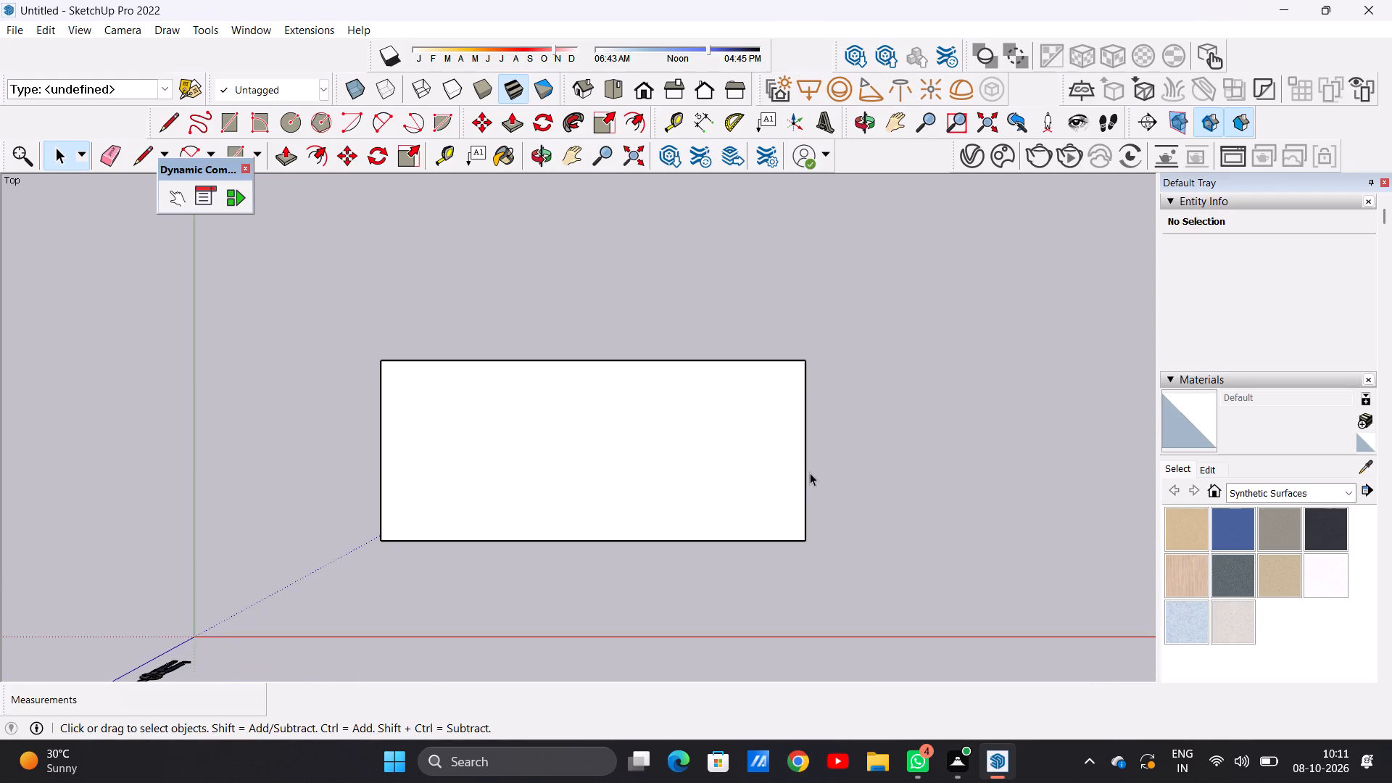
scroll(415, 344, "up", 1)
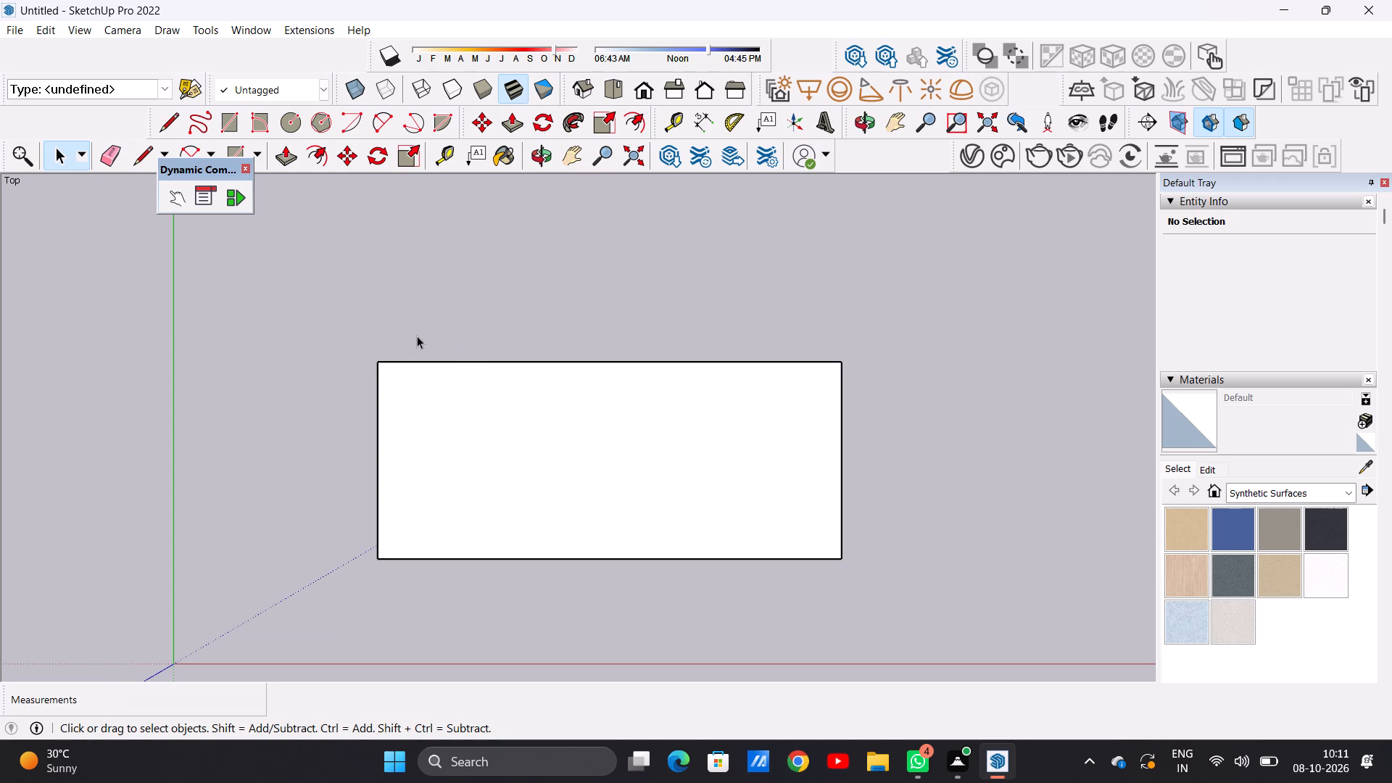
Extend the base's rear long side with an adjoining full-width rectangle, making it about 36' 4" by 20' 8", and erase the shared edge.
key("r")
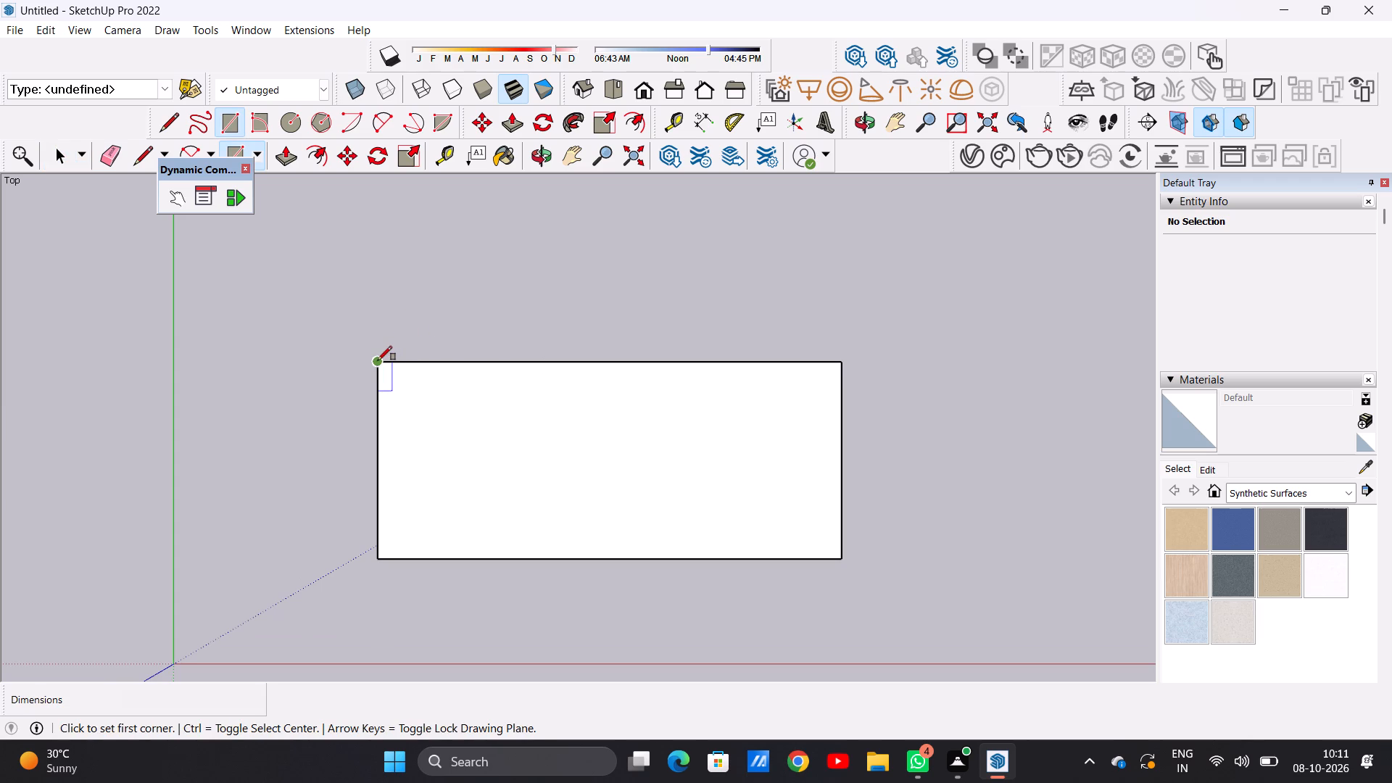
left_click(378, 360)
left_click(840, 360)
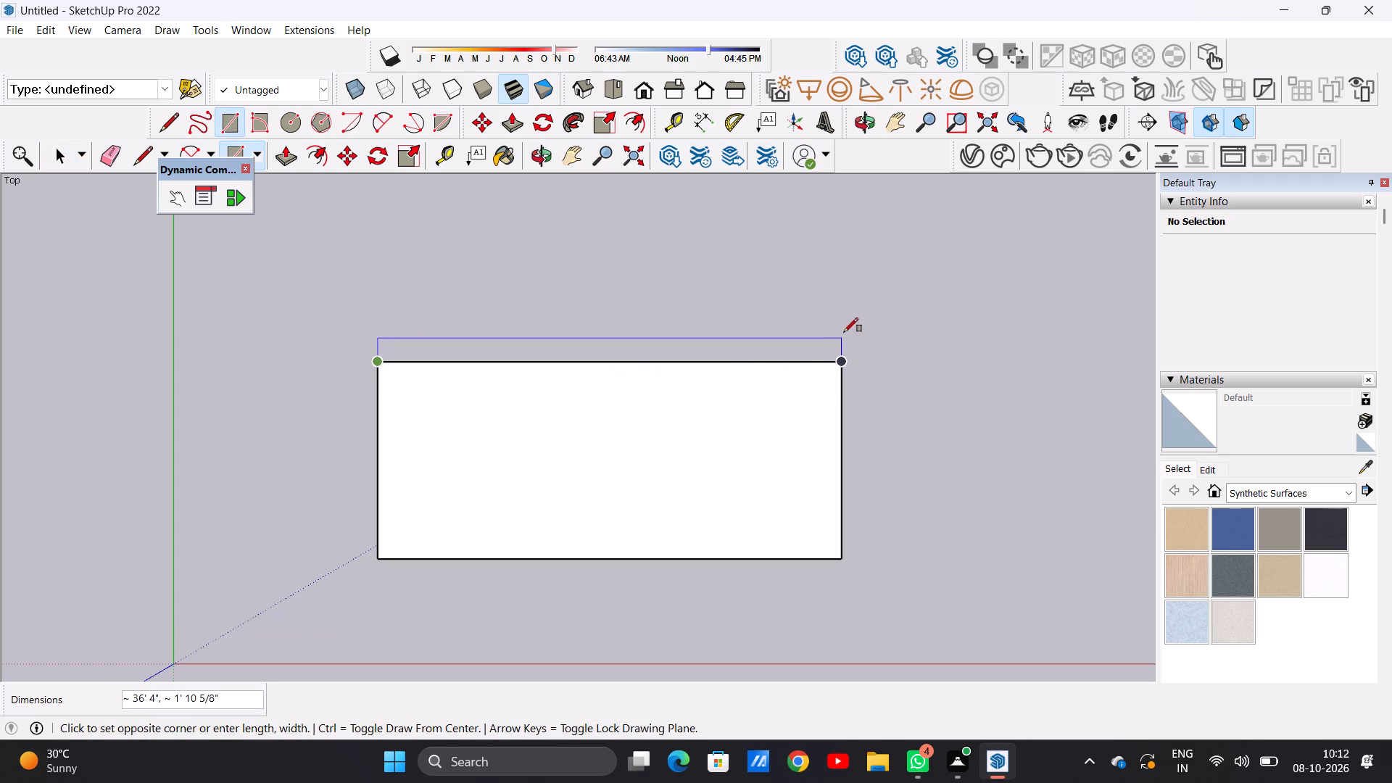
left_click(849, 294)
key("space")
type("E")
left_click_drag(759, 339, 755, 377)
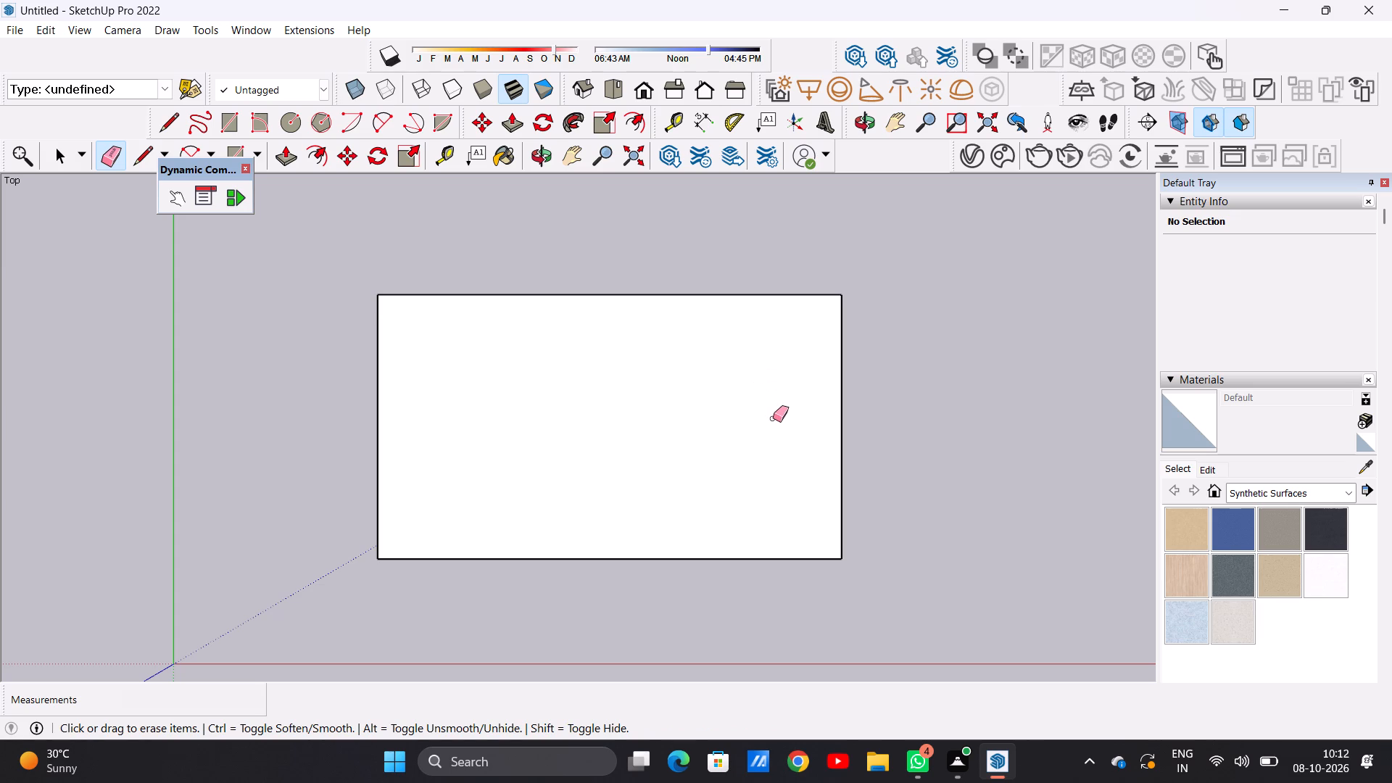
key("space")
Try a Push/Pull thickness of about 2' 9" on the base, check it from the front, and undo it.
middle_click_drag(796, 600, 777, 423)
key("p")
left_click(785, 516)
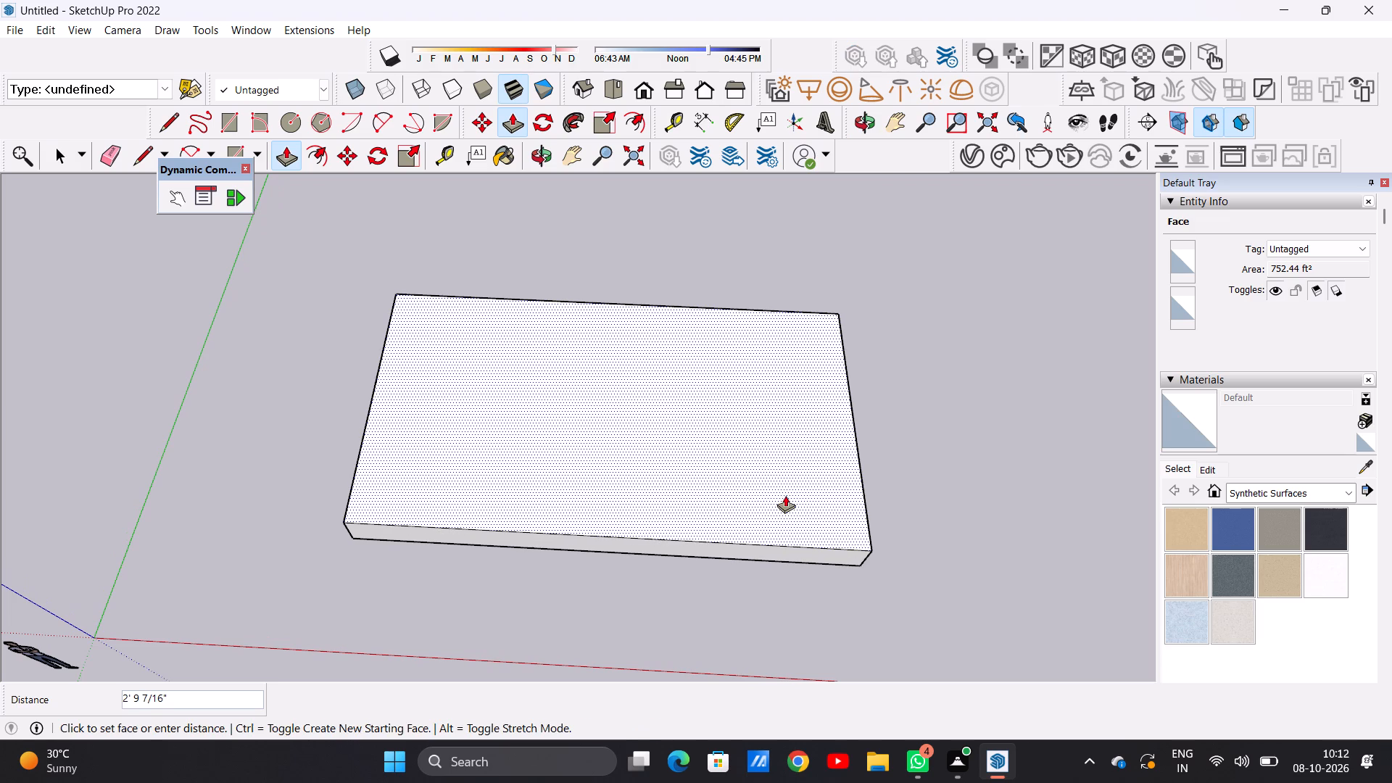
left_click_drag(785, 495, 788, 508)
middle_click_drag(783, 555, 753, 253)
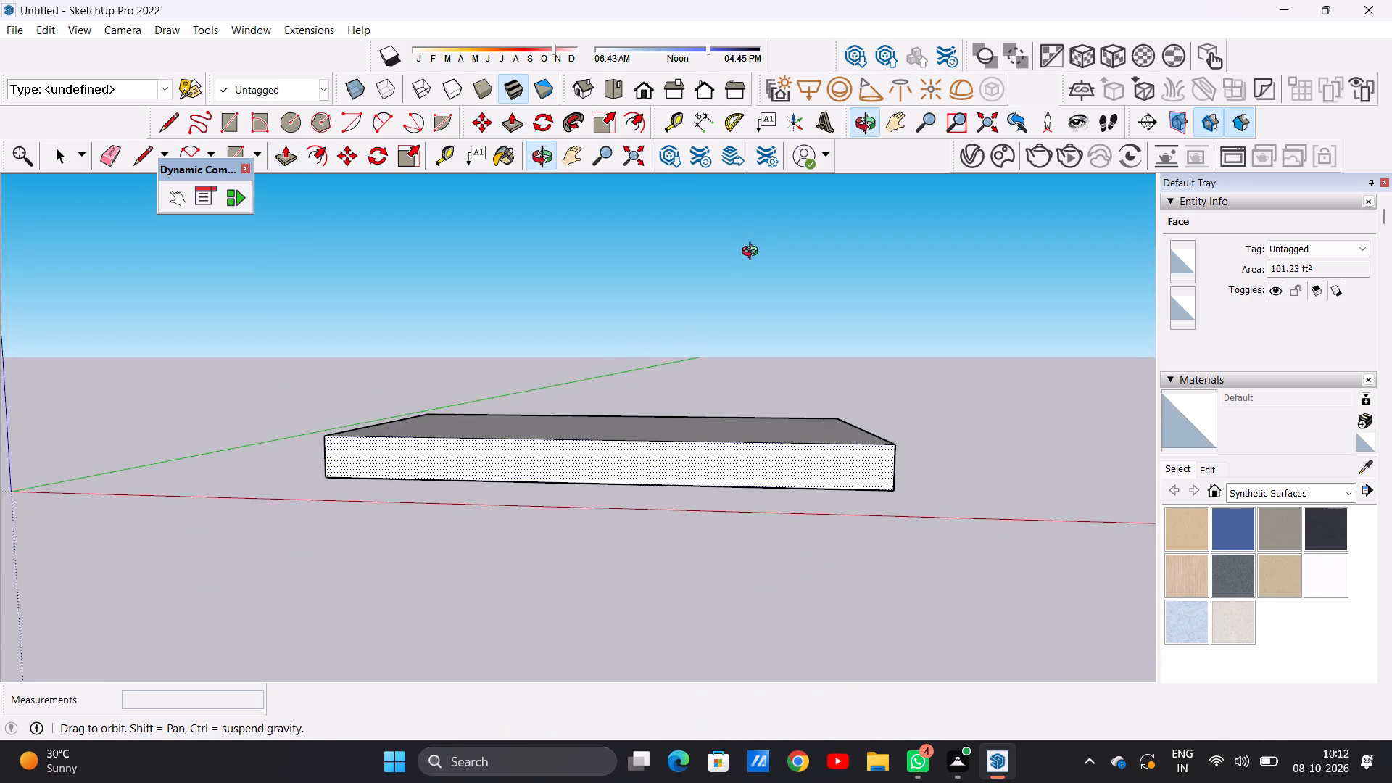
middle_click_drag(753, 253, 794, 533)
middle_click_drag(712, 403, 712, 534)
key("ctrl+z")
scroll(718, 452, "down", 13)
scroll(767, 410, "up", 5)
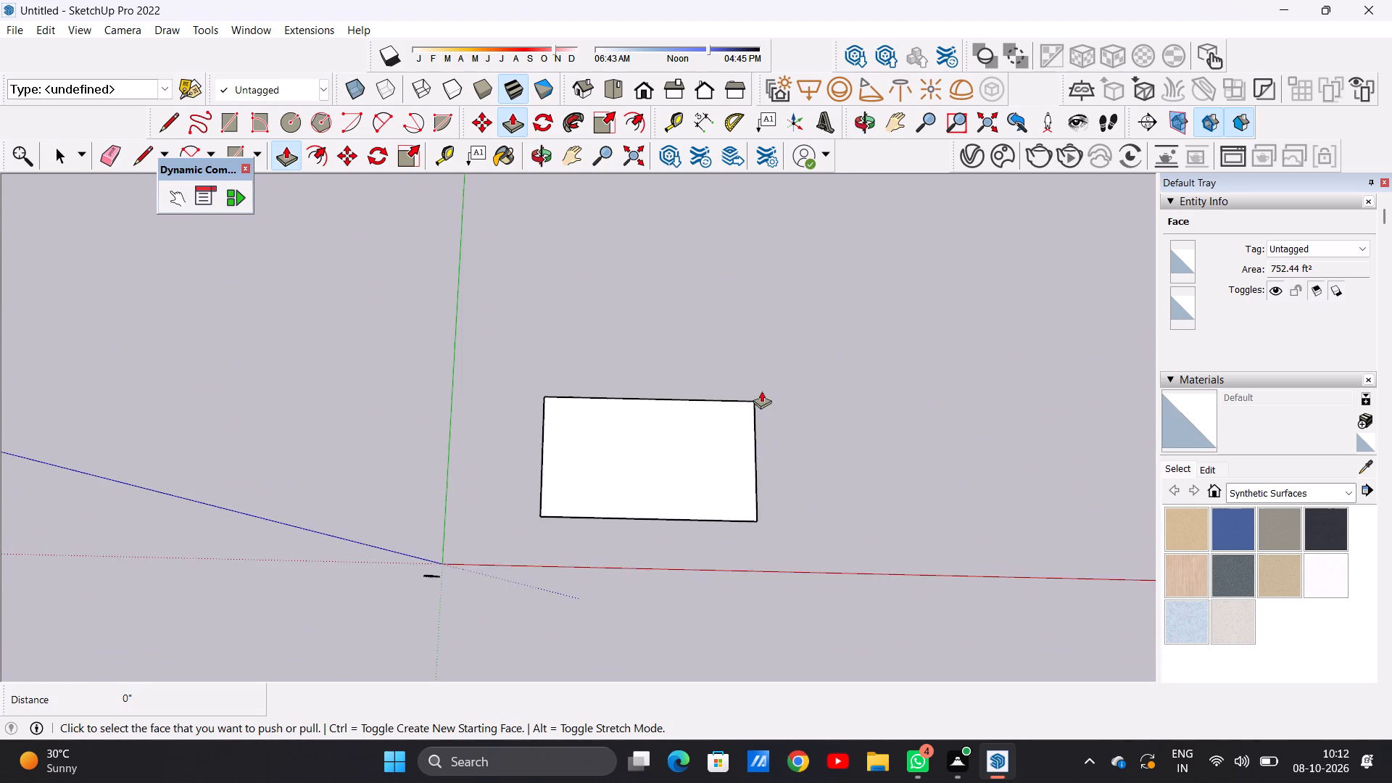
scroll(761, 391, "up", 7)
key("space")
In top view, extend the base's right short side with an adjoining full-depth rectangle about 18' 11" wide and erase the shared edge.
middle_click_drag(689, 353, 703, 442)
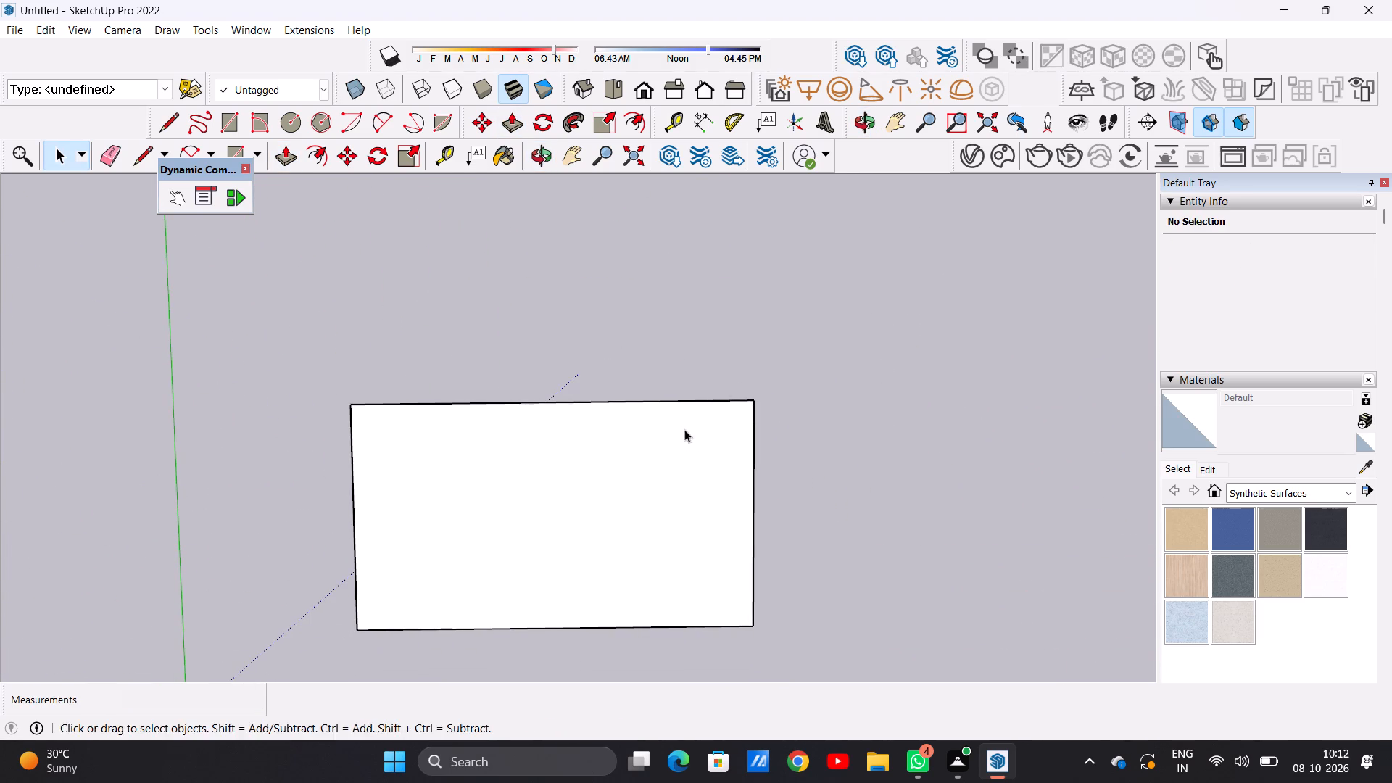
left_click(608, 83)
scroll(590, 402, "down", 3)
scroll(712, 370, "up", 2)
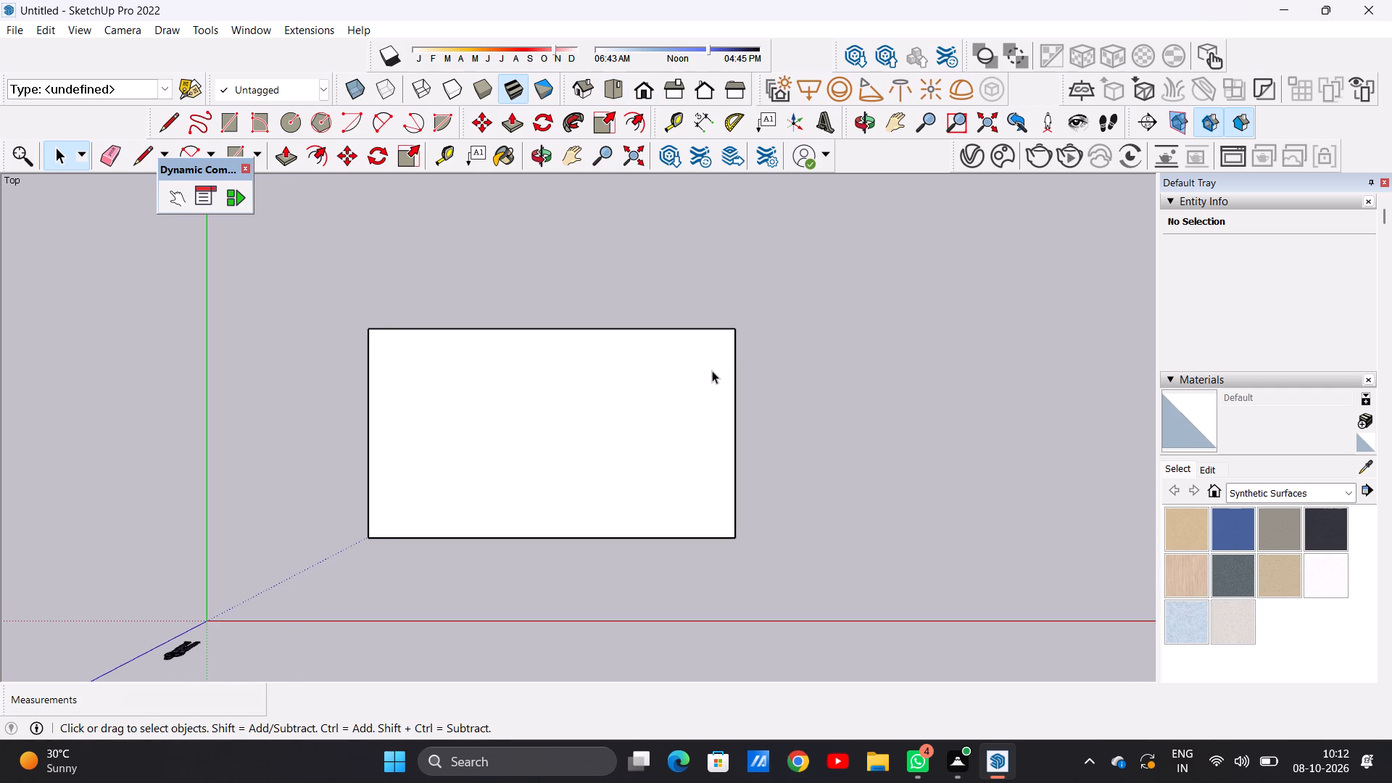
key("r")
left_click(733, 334)
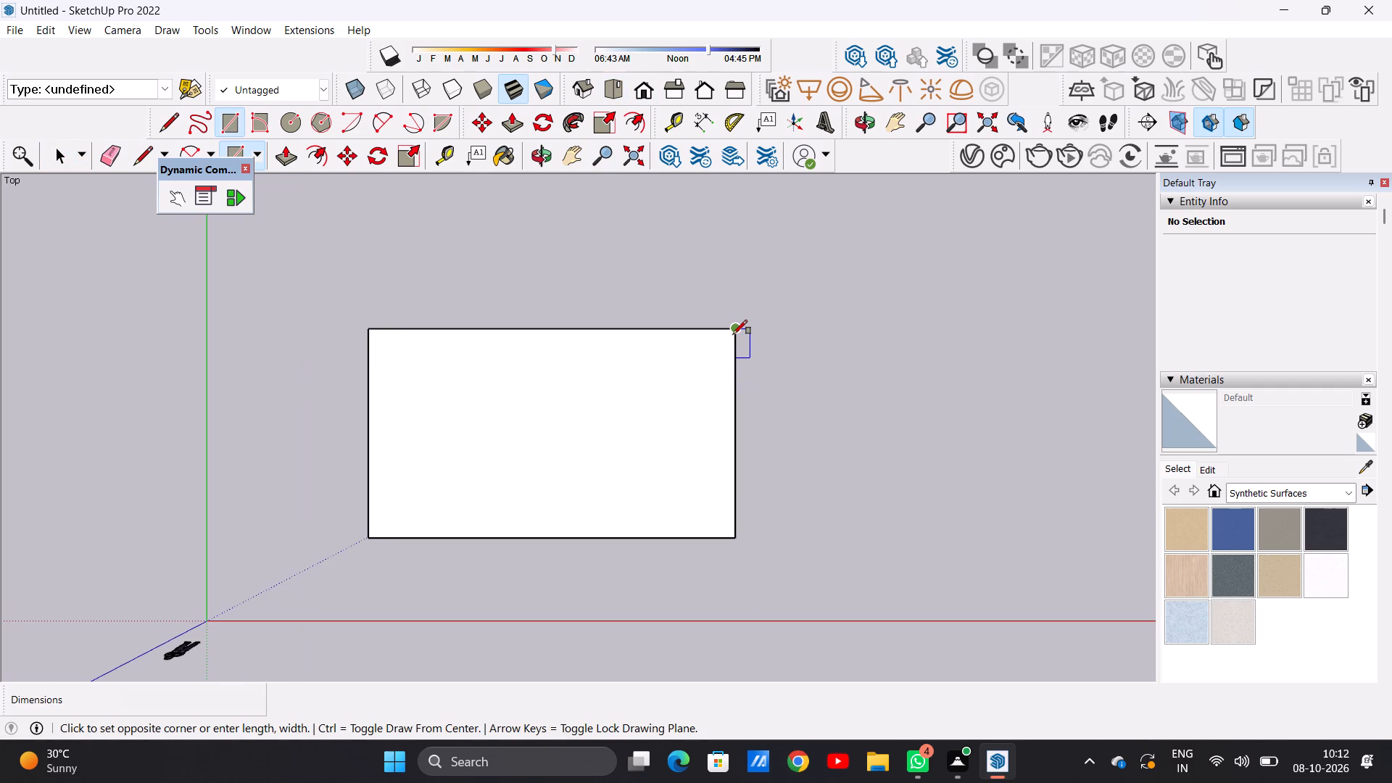
left_click(737, 536)
left_click(926, 530)
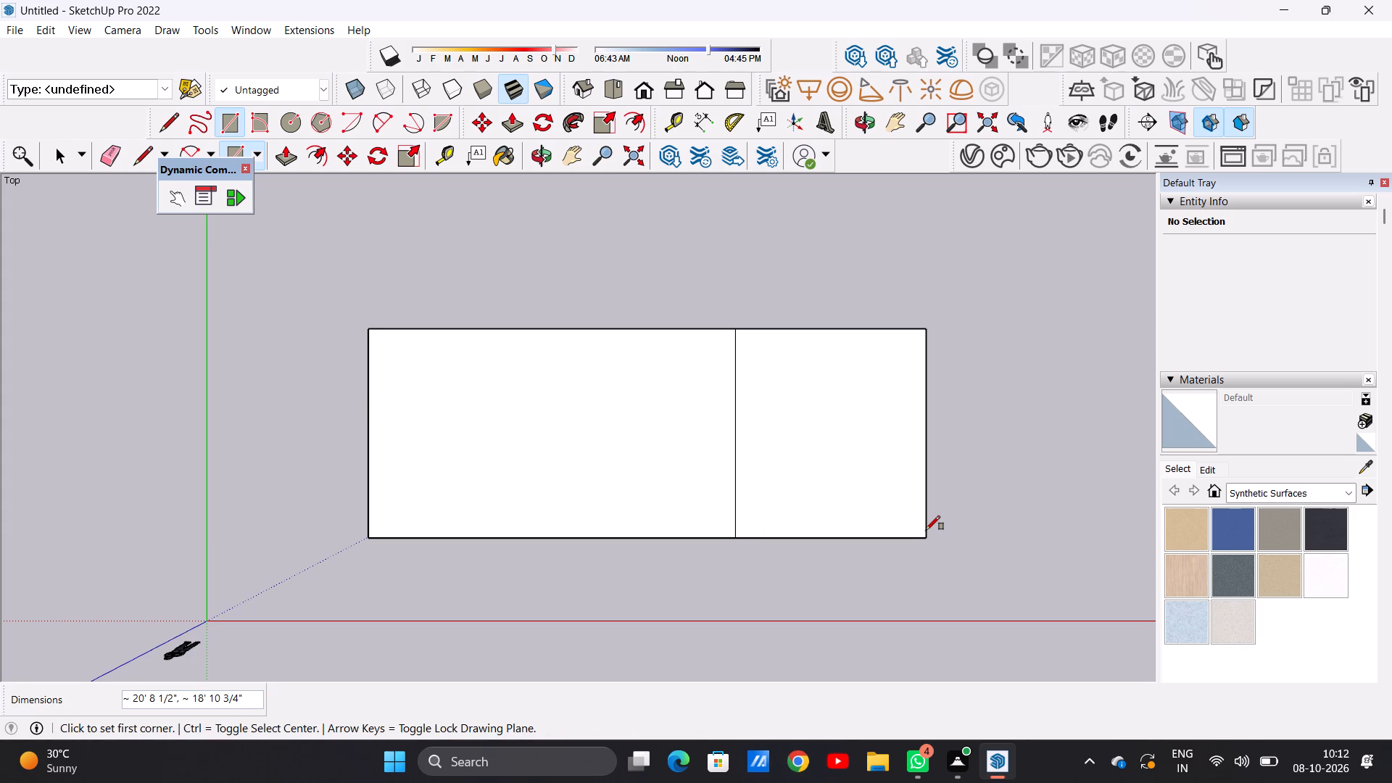
key("space")
key("e")
left_click_drag(750, 414, 716, 416)
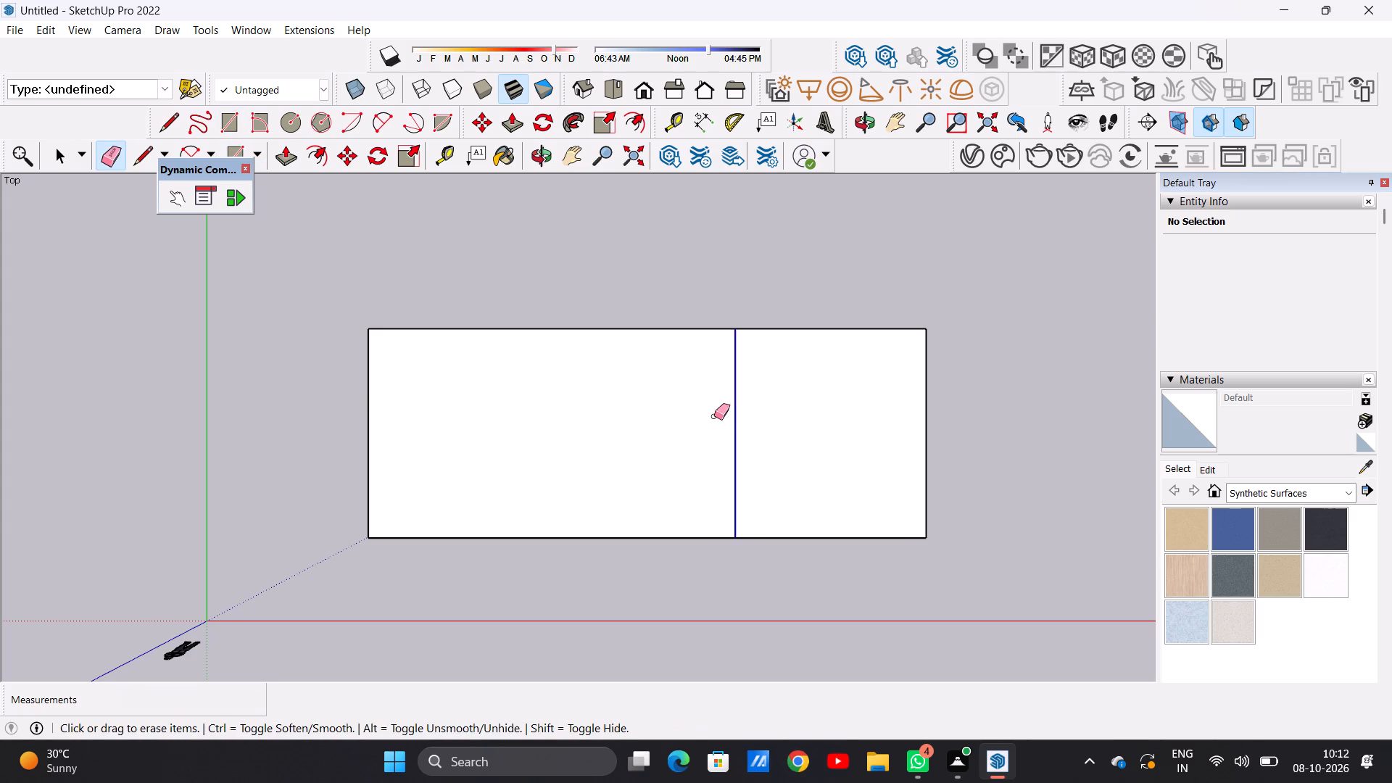
key("space")
Move the whole base, face and edges, diagonally farther from the origin along the ground plane.
scroll(776, 515, "down", 3)
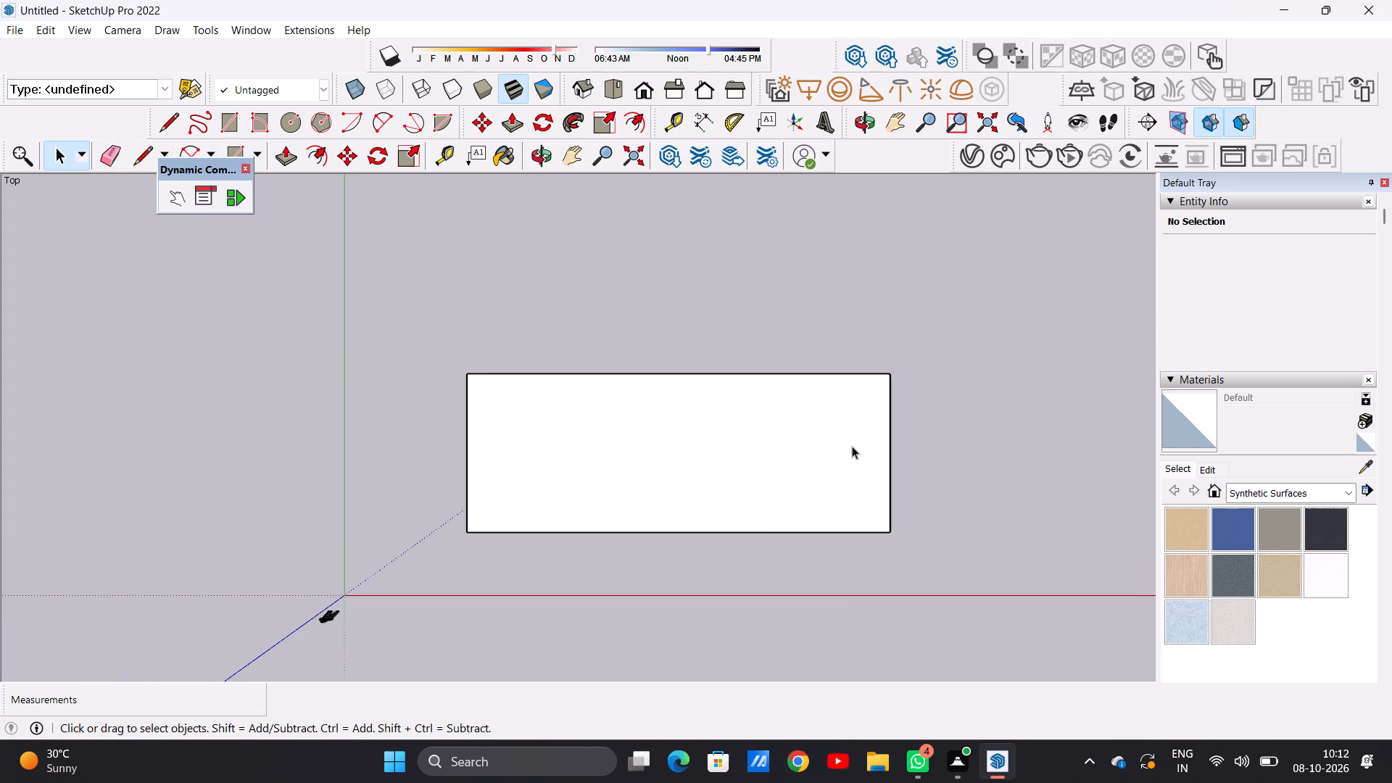
scroll(852, 446, "up", 5)
scroll(668, 547, "down", 9)
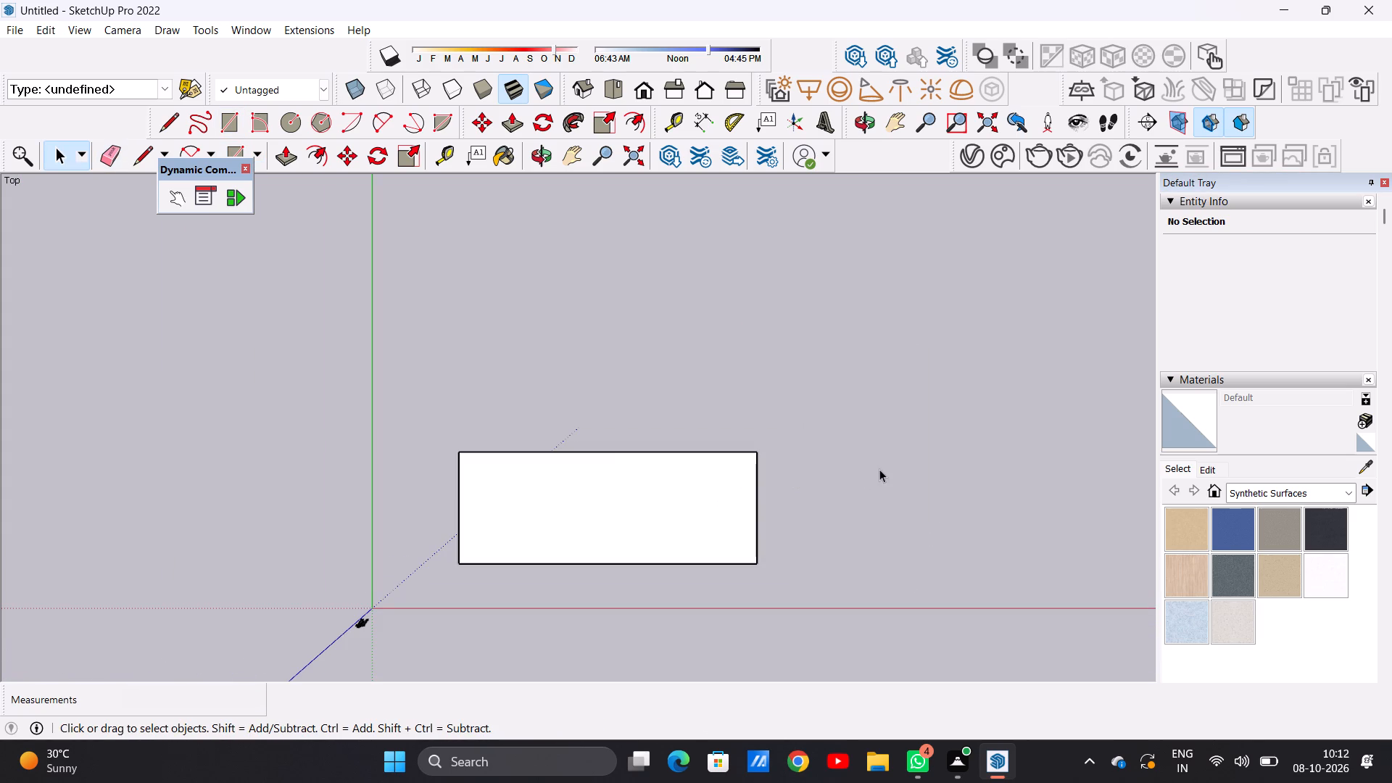
scroll(589, 462, "down", 4)
scroll(989, 423, "up", 7)
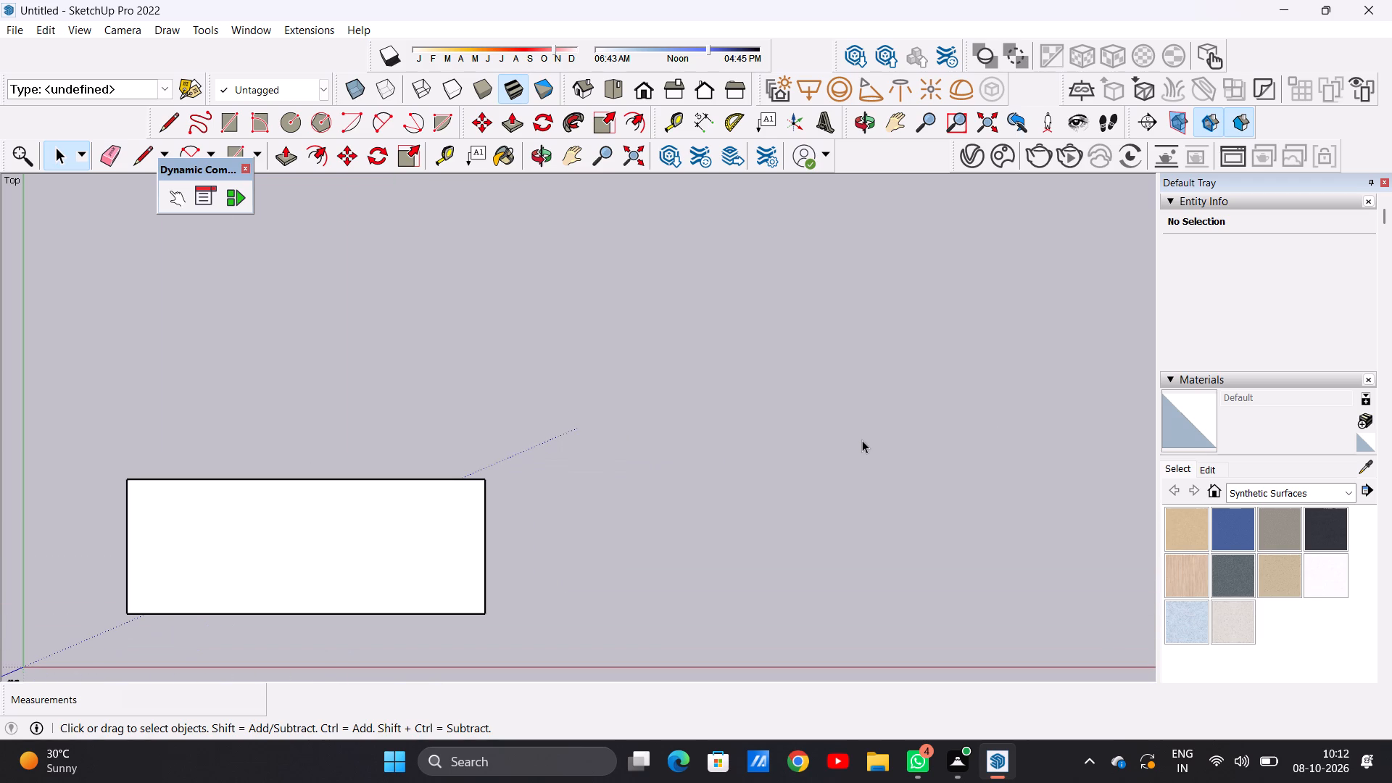
scroll(862, 440, "down", 2)
triple_click(513, 514)
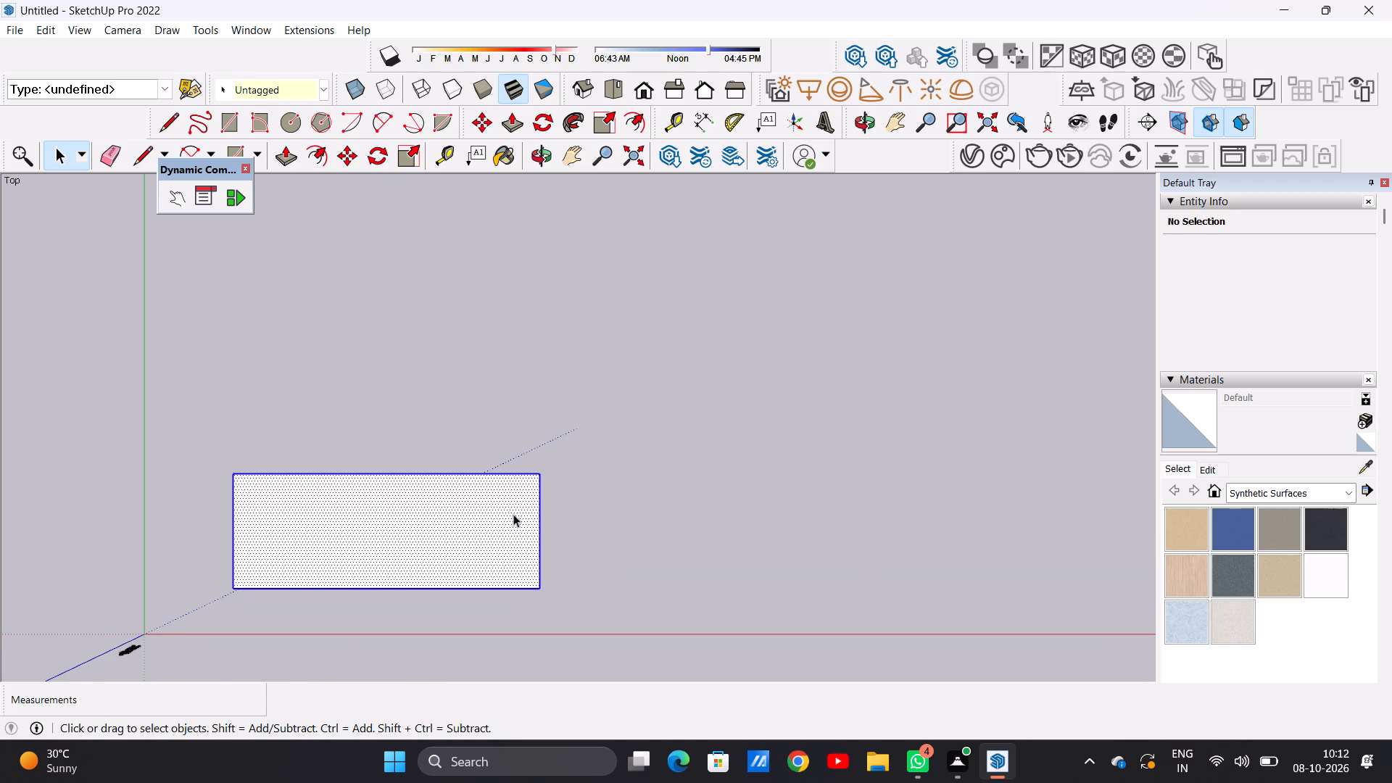
key("m")
left_click(539, 587)
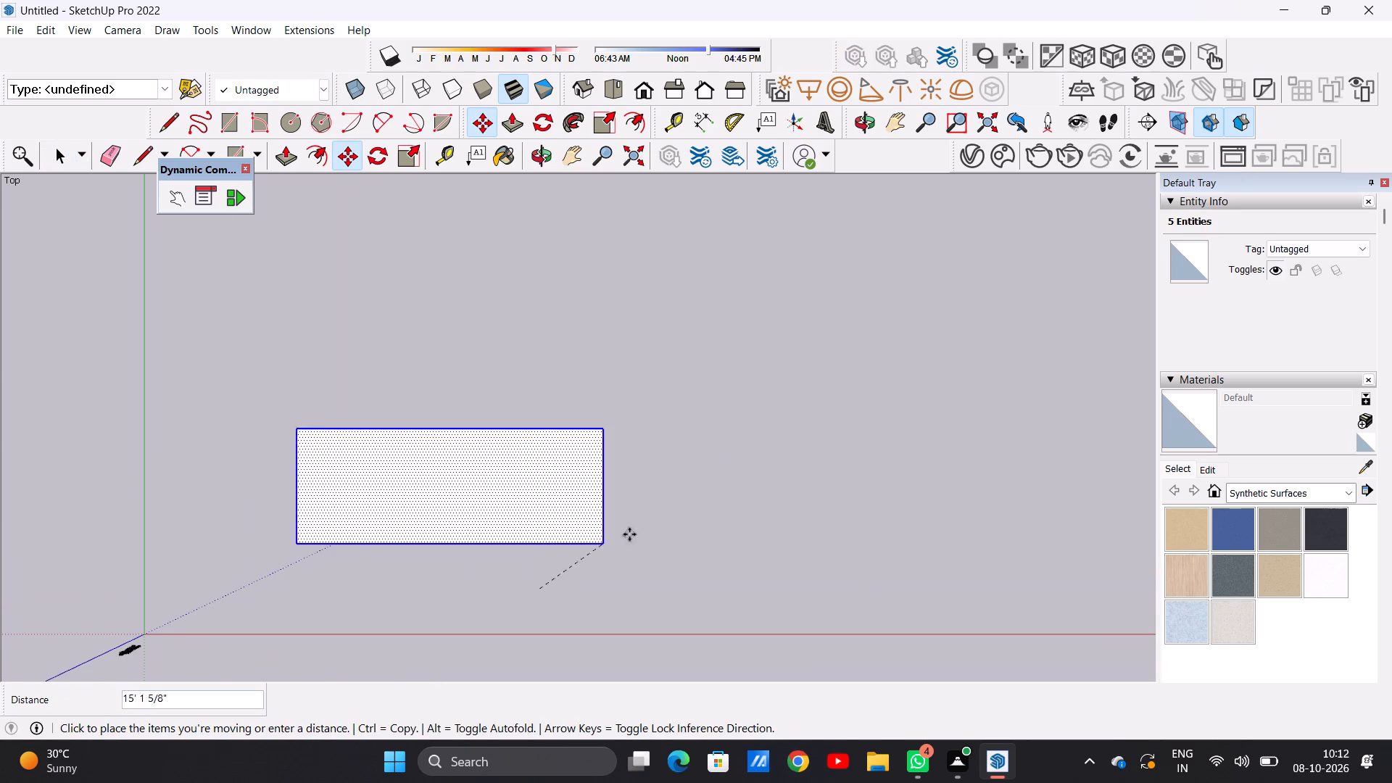
left_click(790, 500)
key("space")
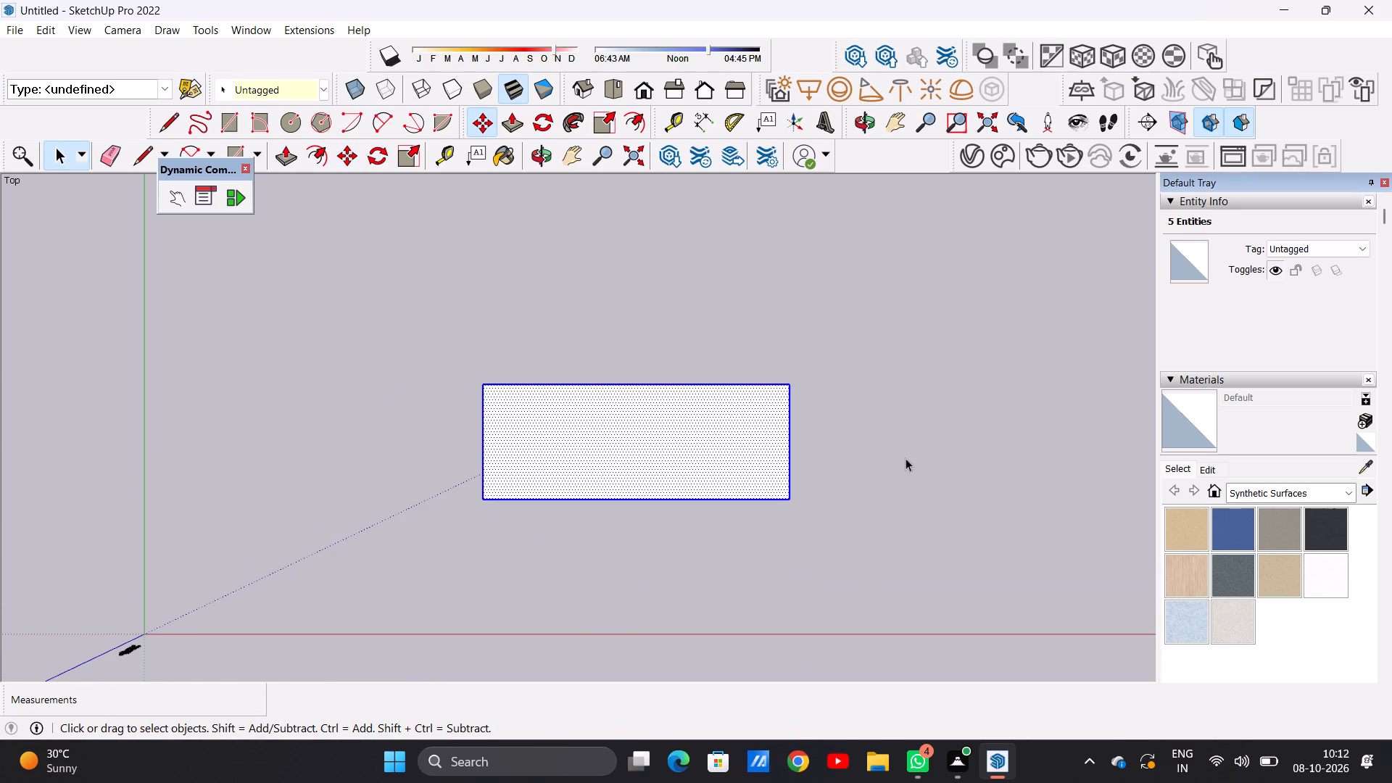
left_click(906, 458)
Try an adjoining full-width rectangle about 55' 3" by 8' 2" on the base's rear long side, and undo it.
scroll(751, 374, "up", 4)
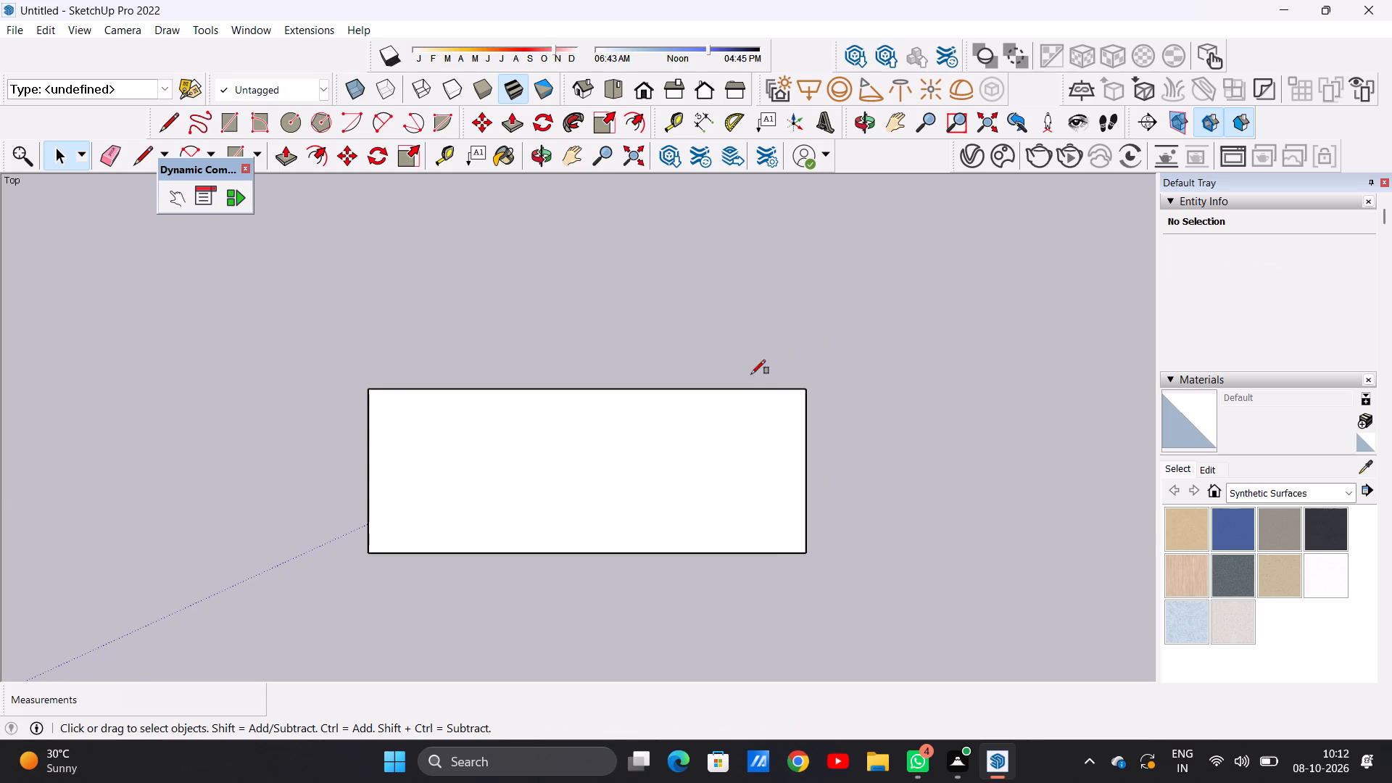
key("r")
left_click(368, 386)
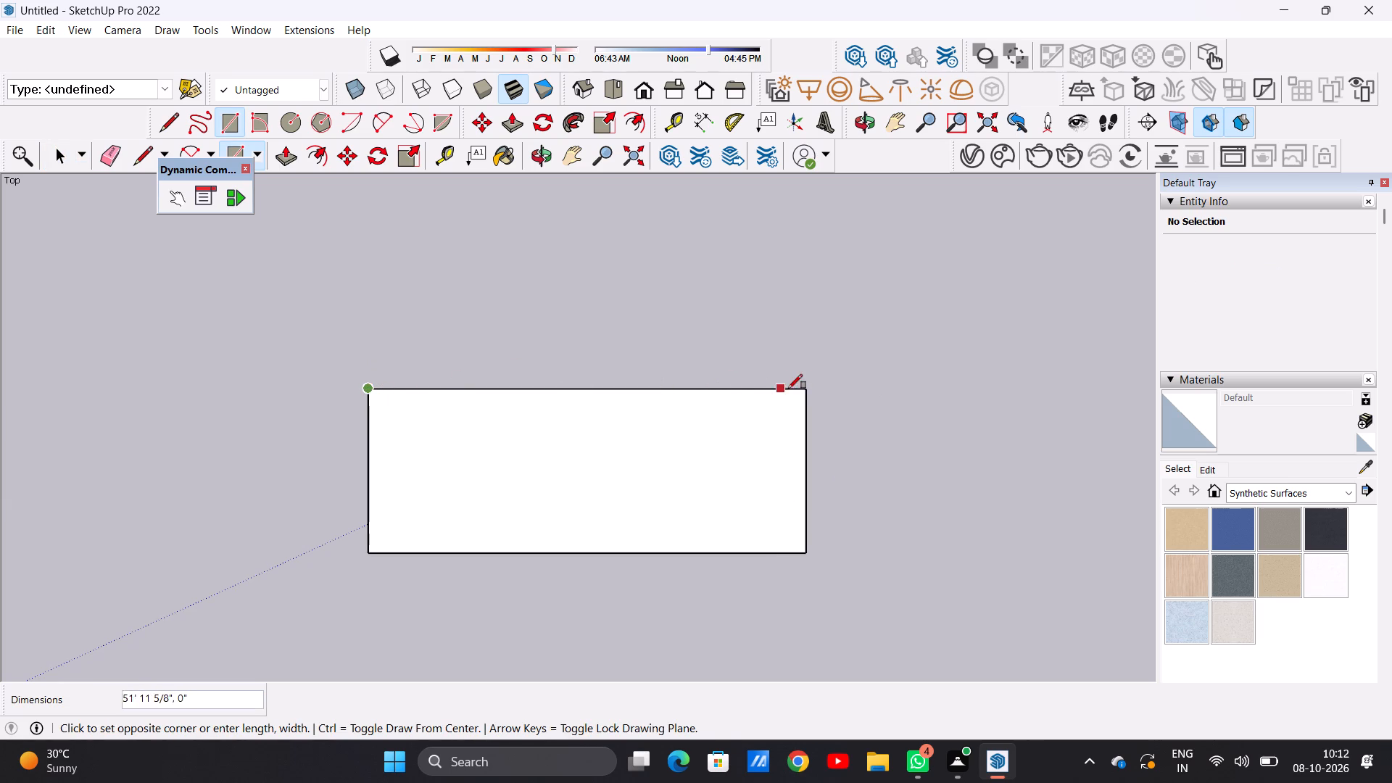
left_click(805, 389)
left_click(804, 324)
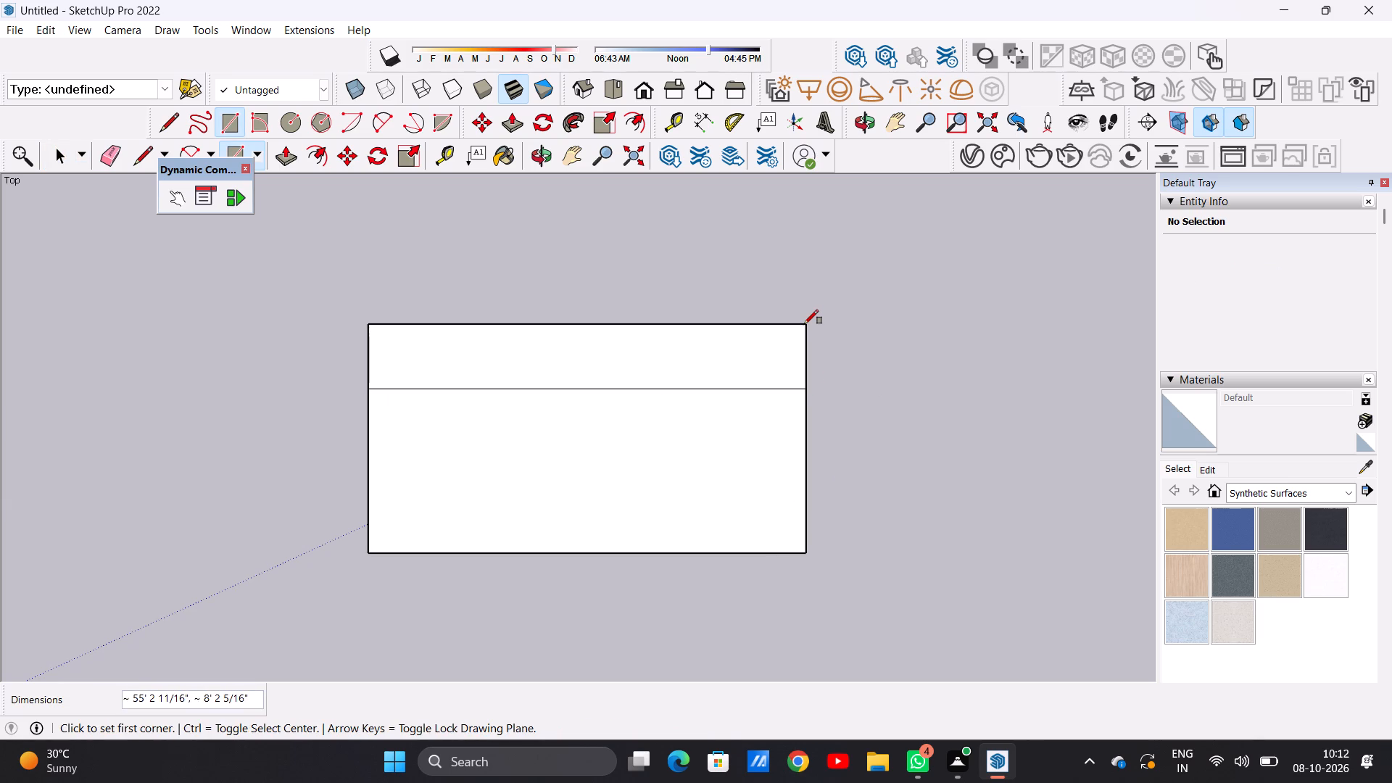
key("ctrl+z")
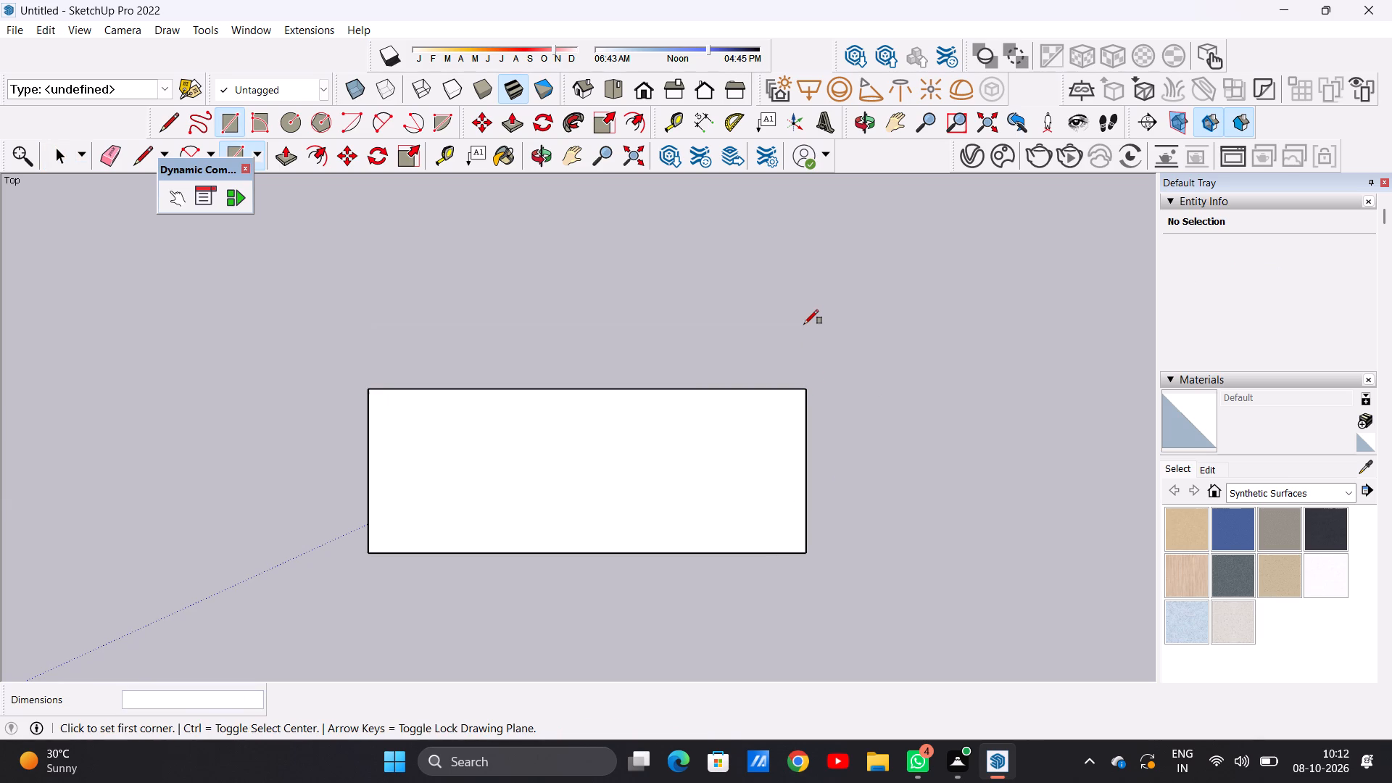
Extend the base's rear long side with an adjoining full-width rectangle about 55' 3" by 6' 9" and erase the dividing edge.
left_click(370, 384)
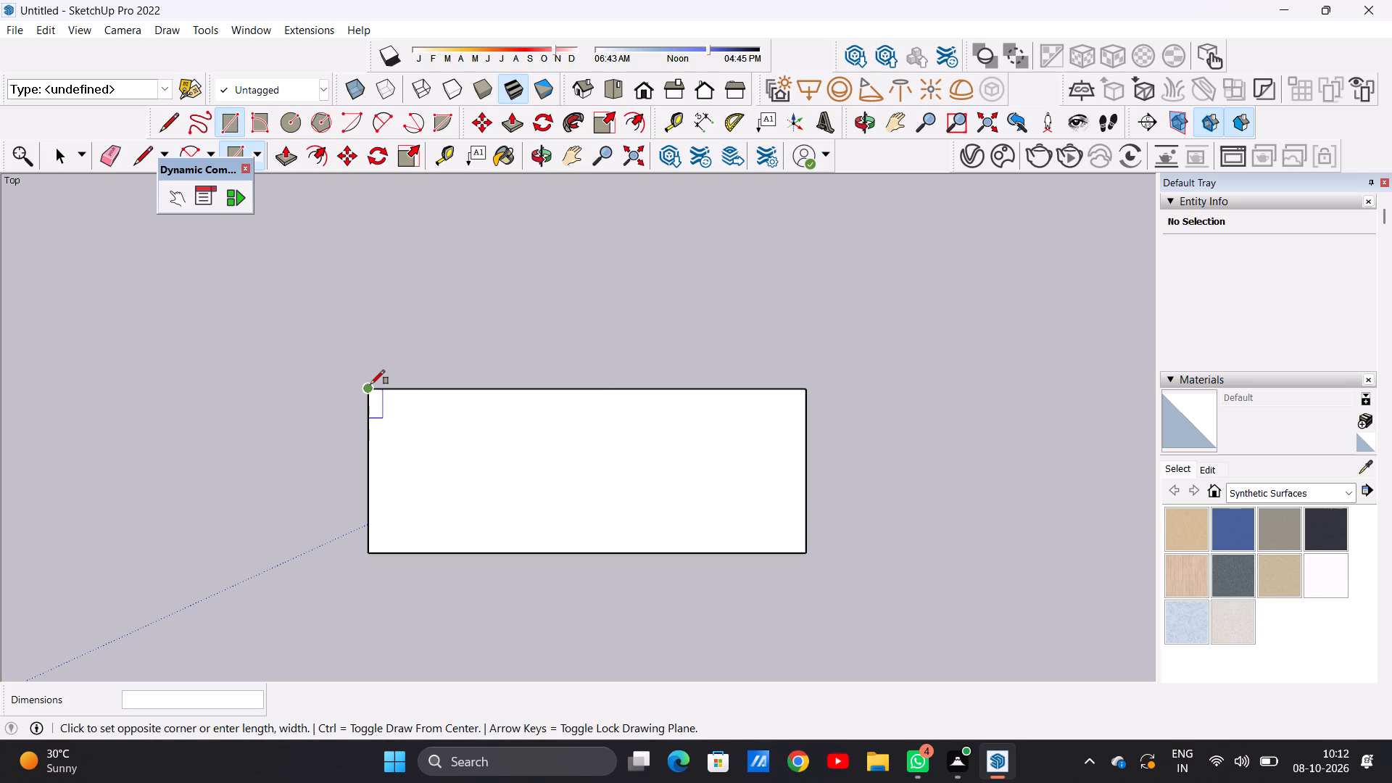
left_click(807, 390)
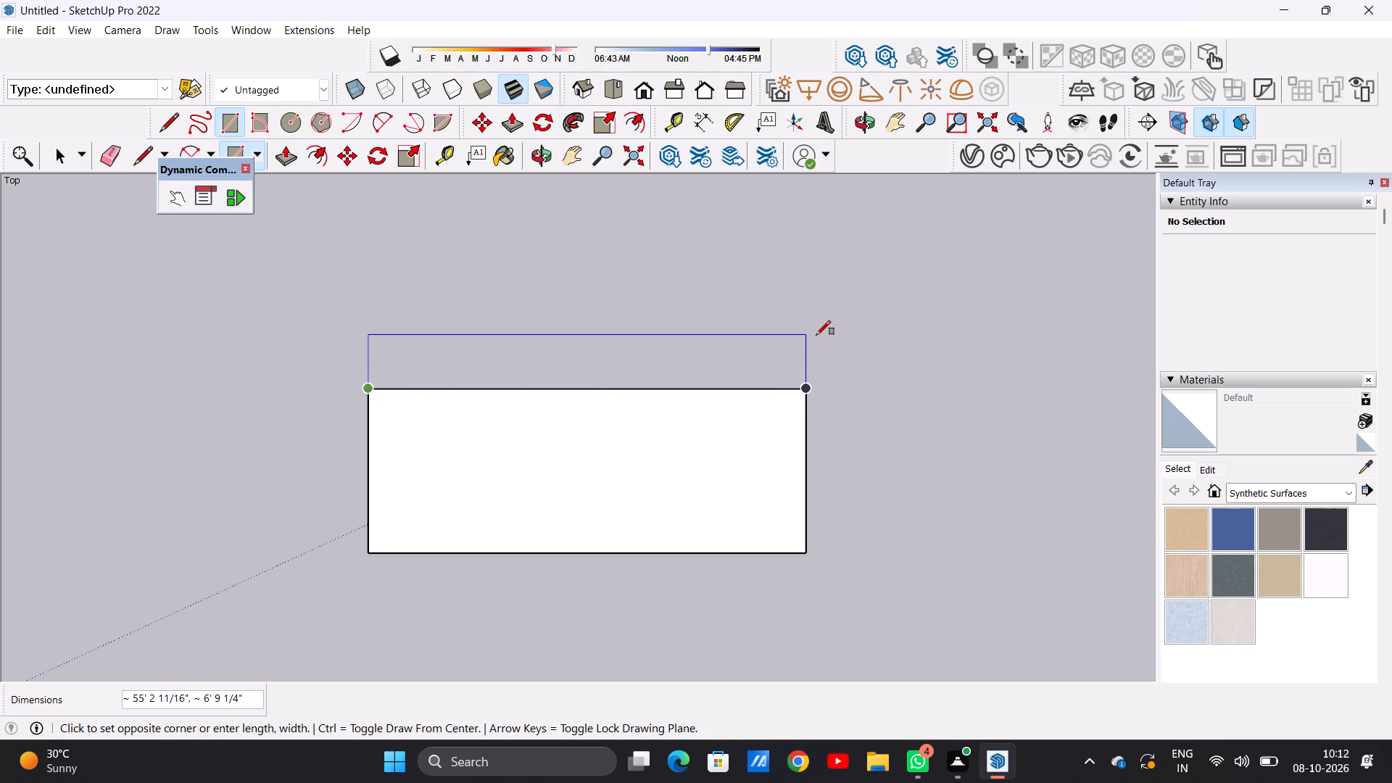
left_click(816, 335)
key("space")
type("E")
left_click_drag(734, 378, 727, 445)
left_click_drag(725, 371, 724, 409)
key("space")
Extrude the enlarged villa base face upward 9" with Push/Pull to form a slab.
scroll(813, 493, "down", 5)
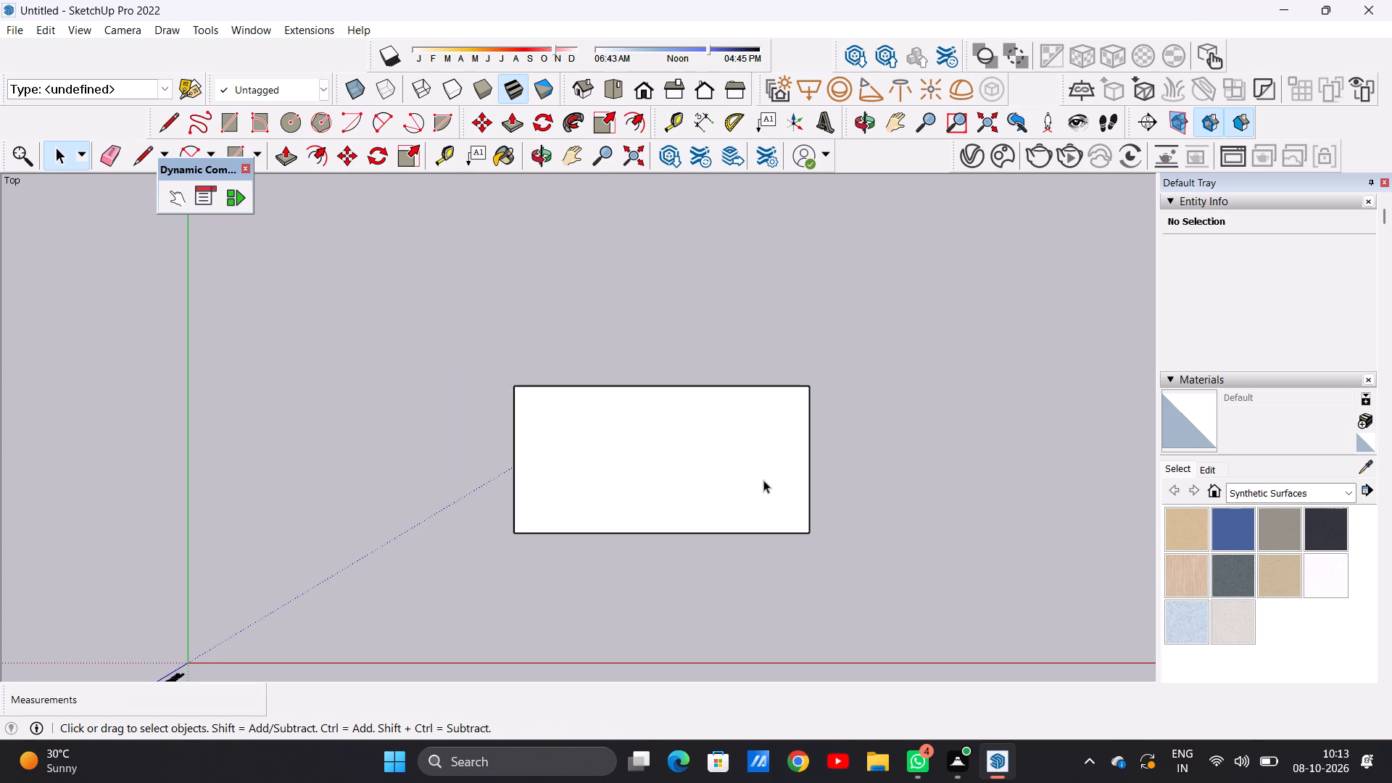
scroll(763, 480, "up", 5)
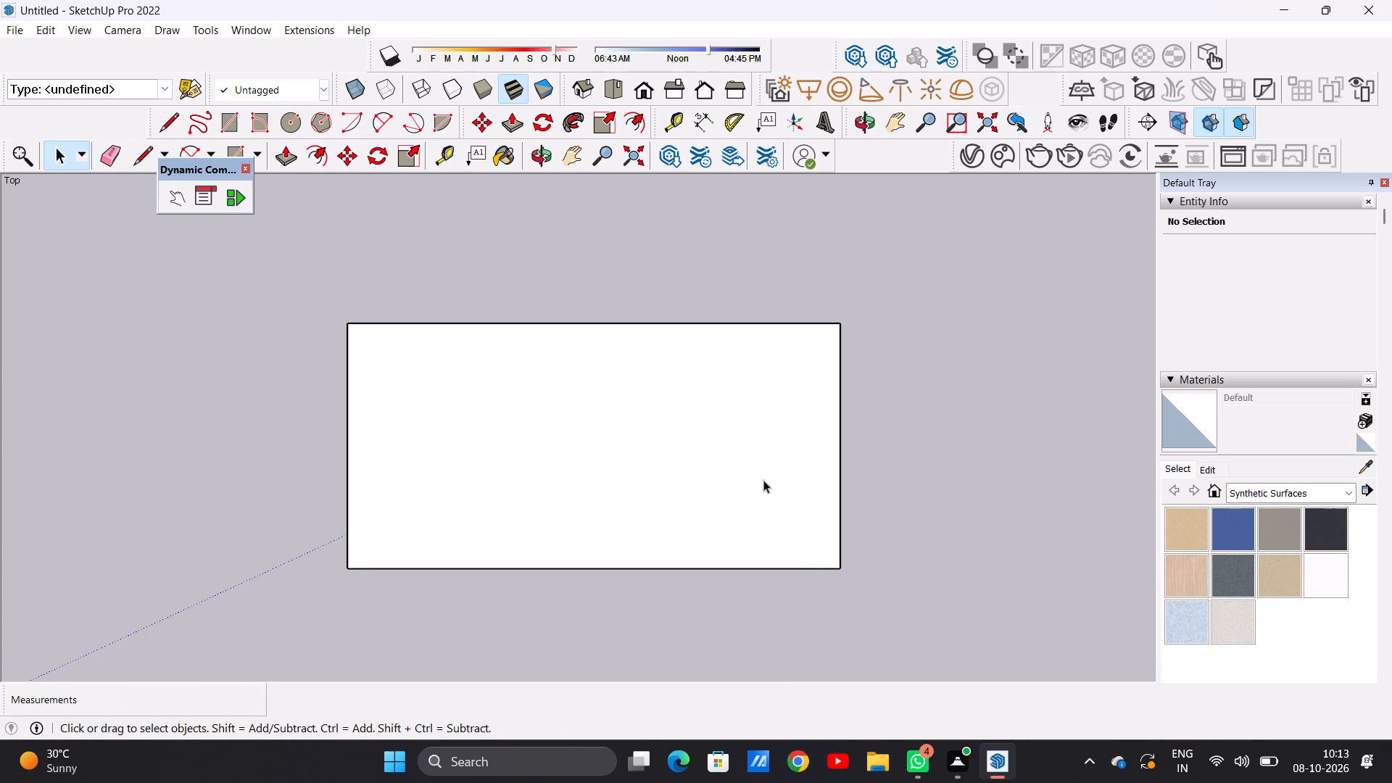
middle_click_drag(784, 576, 766, 306)
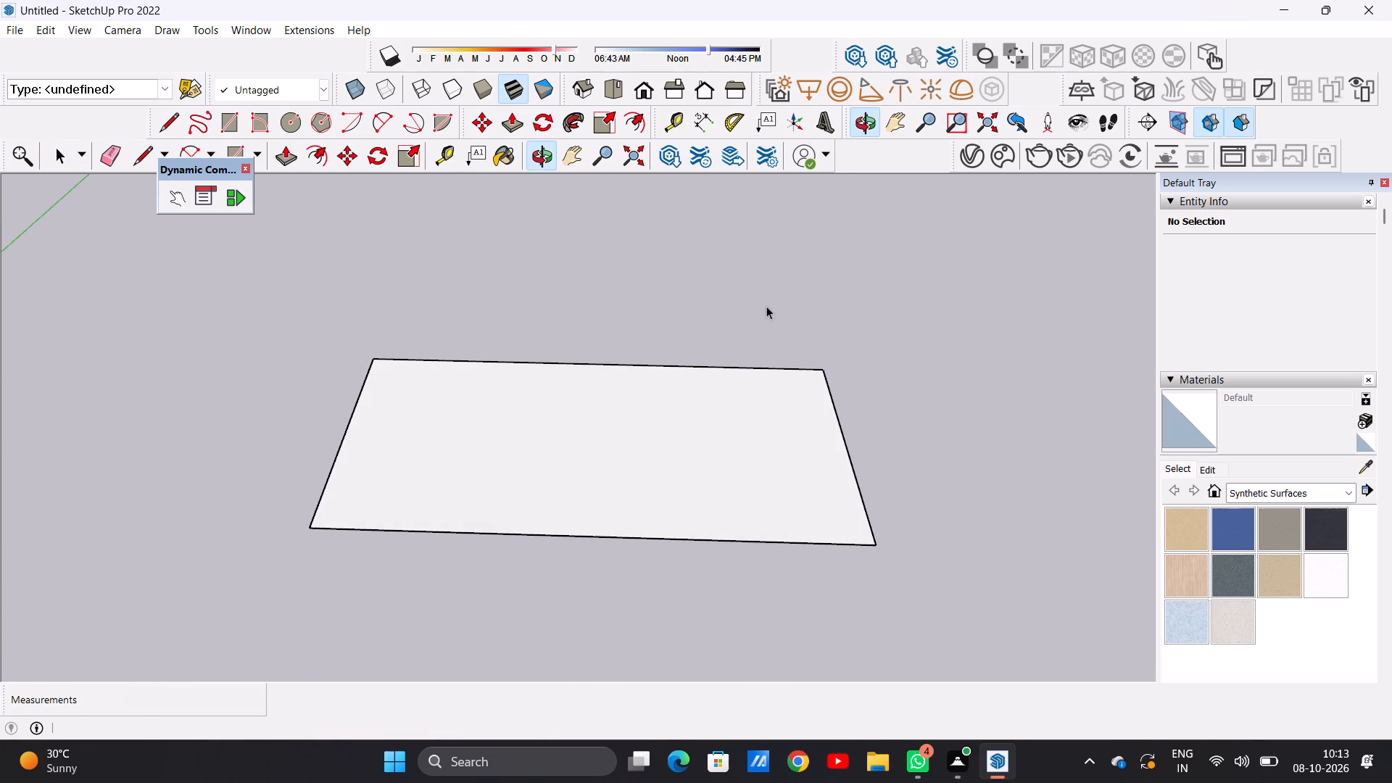
middle_click_drag(757, 553, 756, 536)
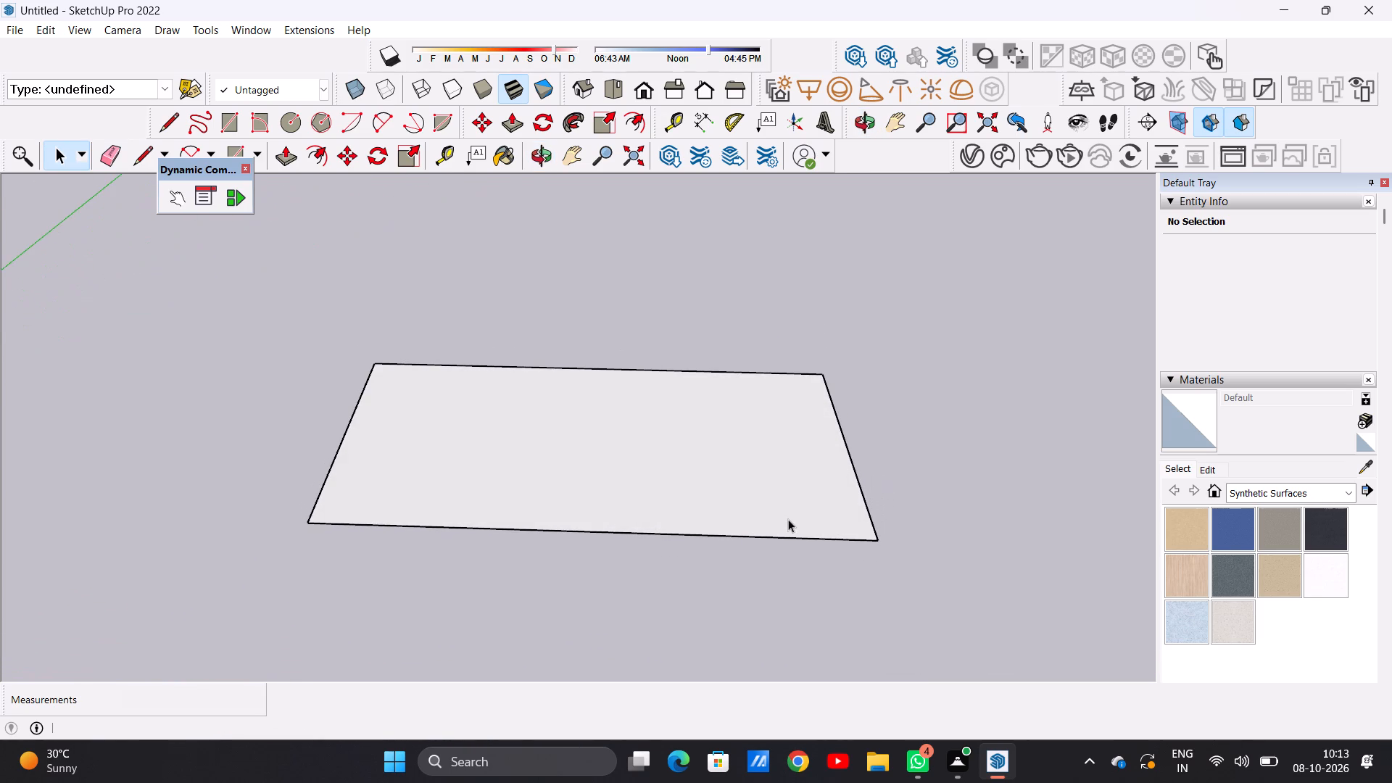
scroll(812, 512, "up", 1)
key("p")
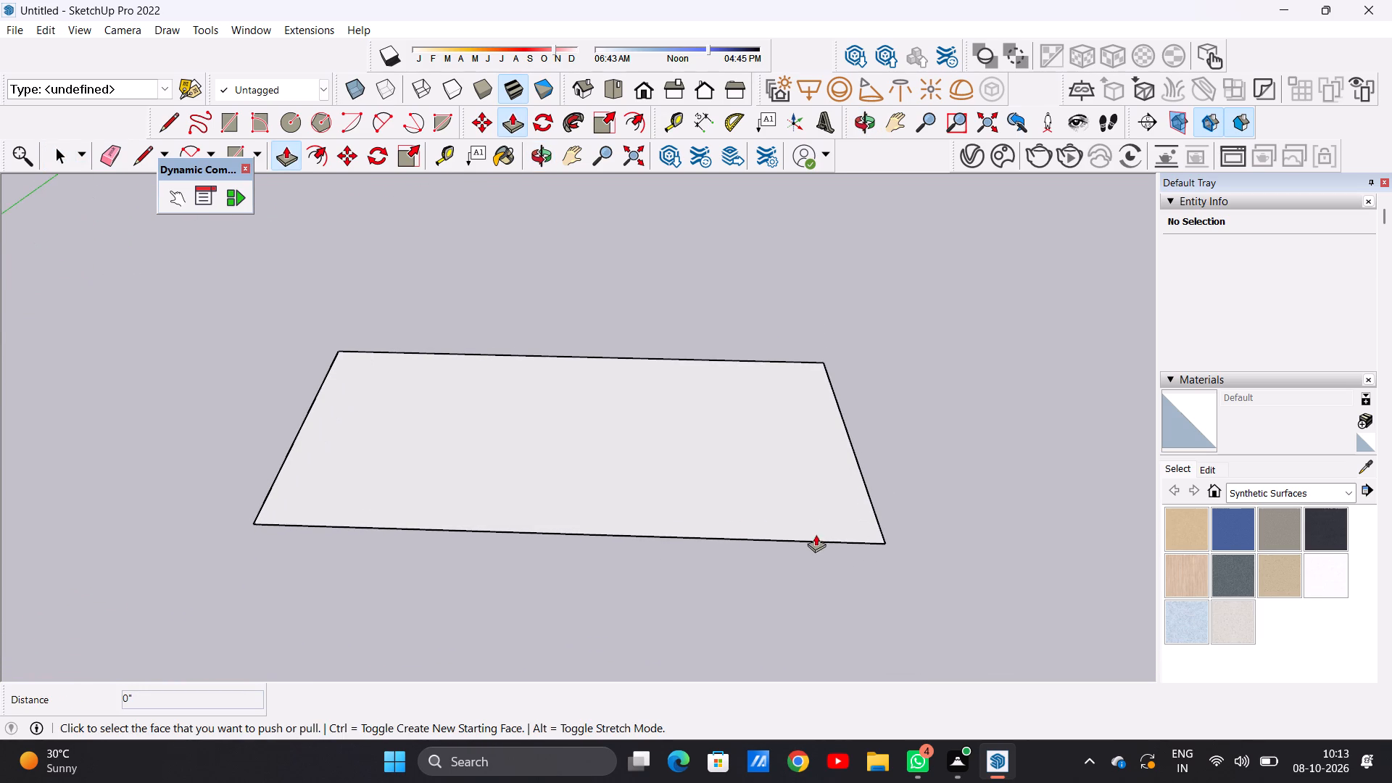
left_click(818, 513)
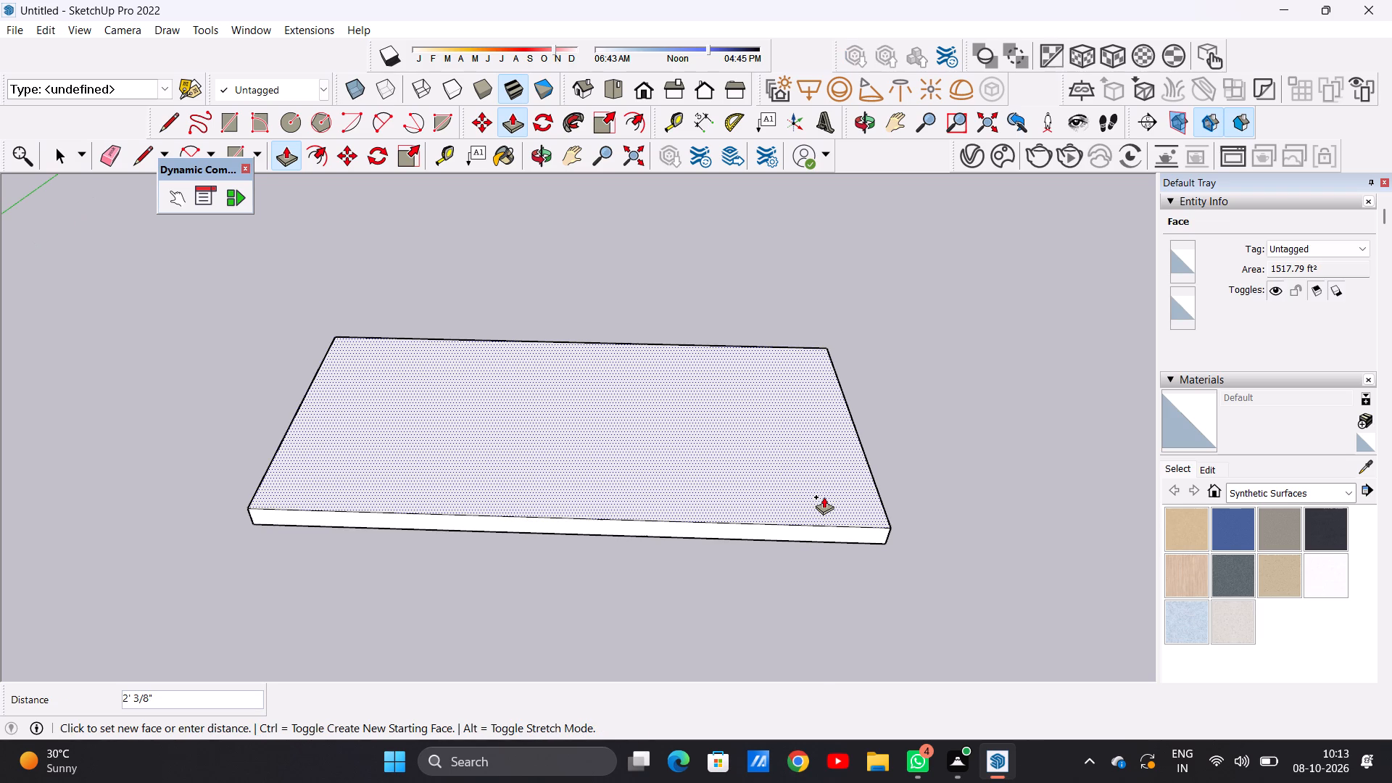
key("6")
key("BackSpace")
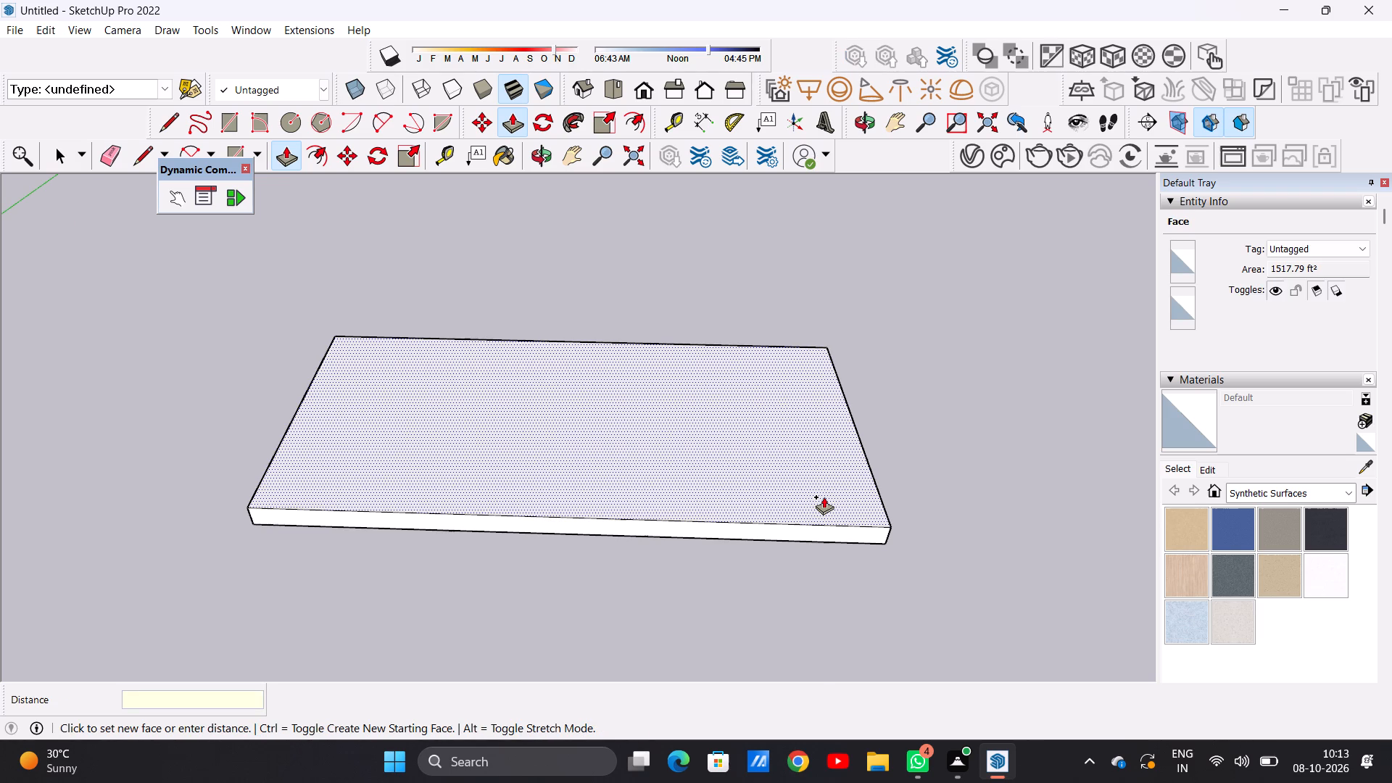
type("9\"")
key("Return")
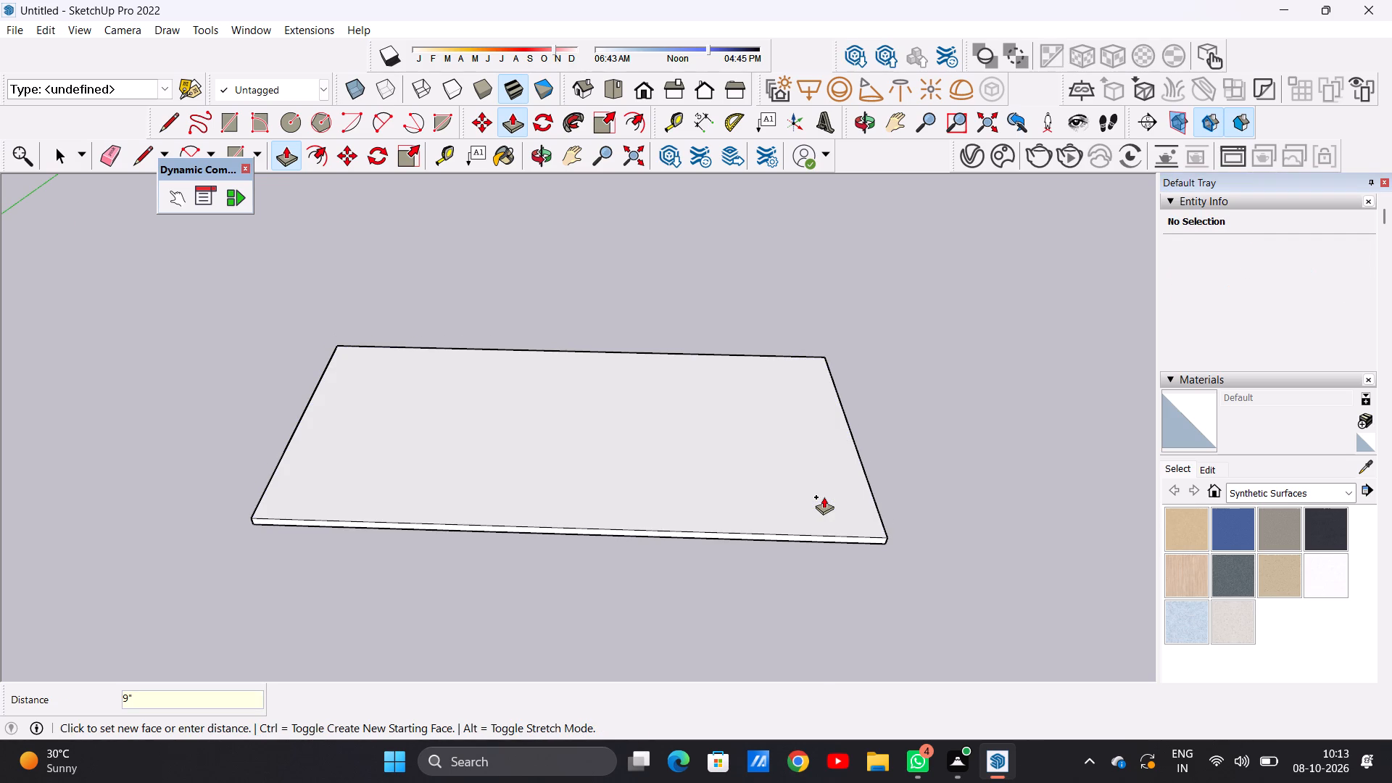
key("space")
In top view, offset the slab's top face outline 9" inward to mark the outer wall thickness.
middle_click_drag(792, 553, 808, 541)
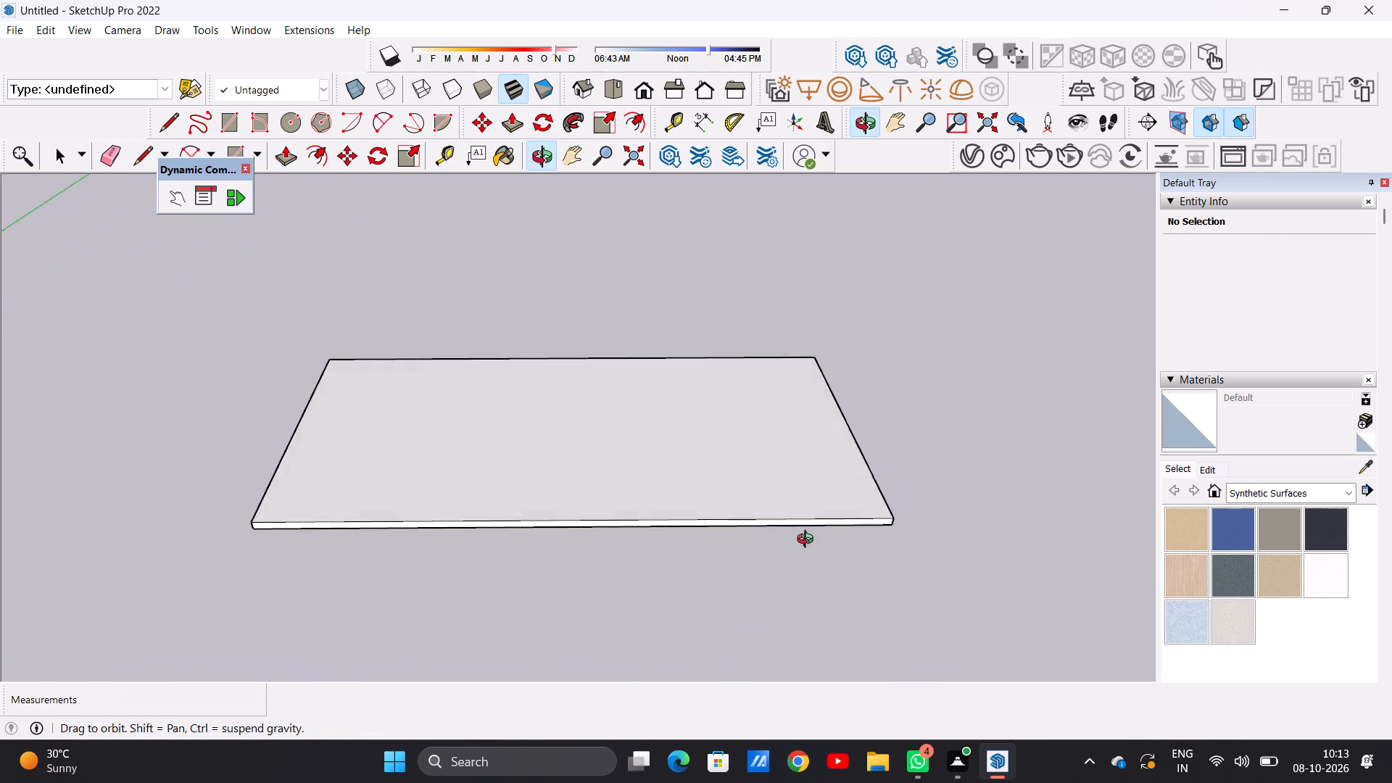
middle_click_drag(808, 541, 808, 564)
scroll(792, 452, "down", 8)
middle_click_drag(771, 466, 756, 625)
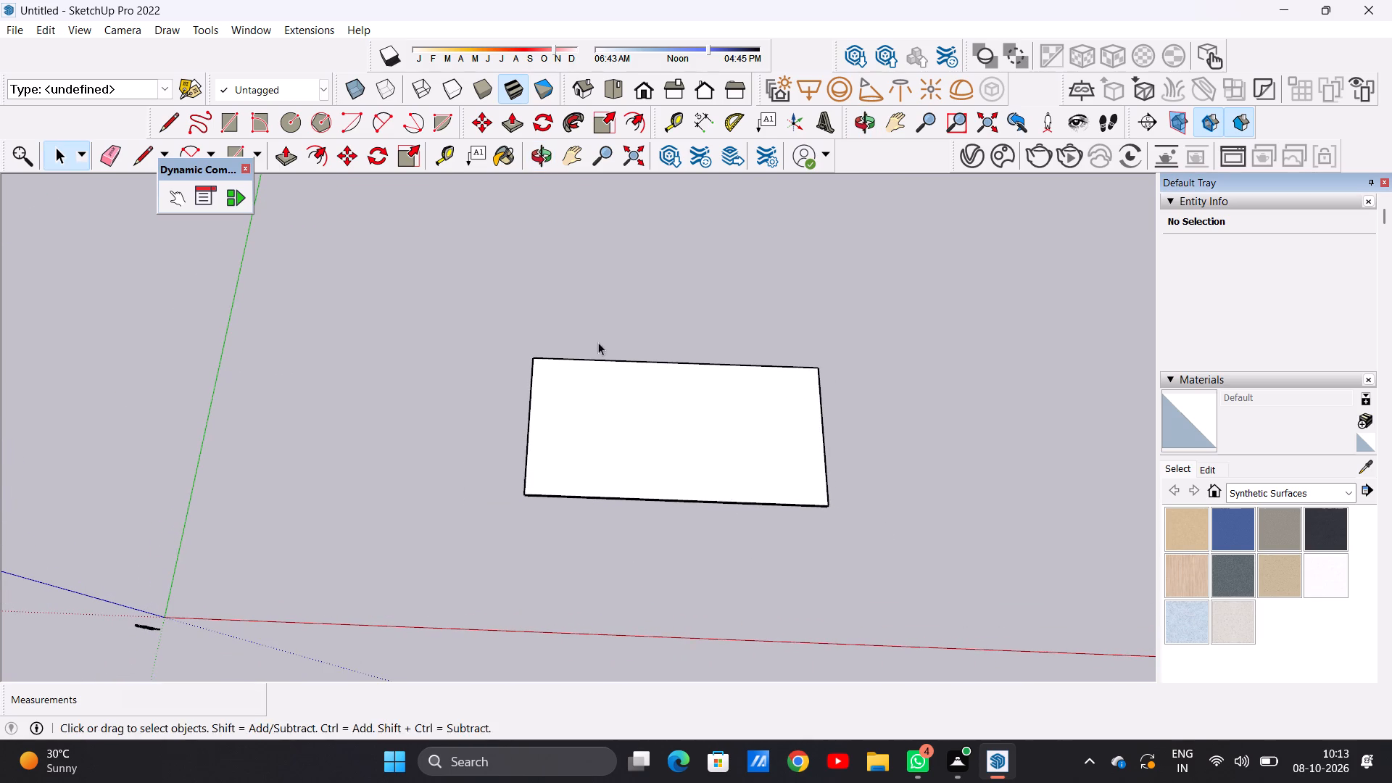
left_click(606, 78)
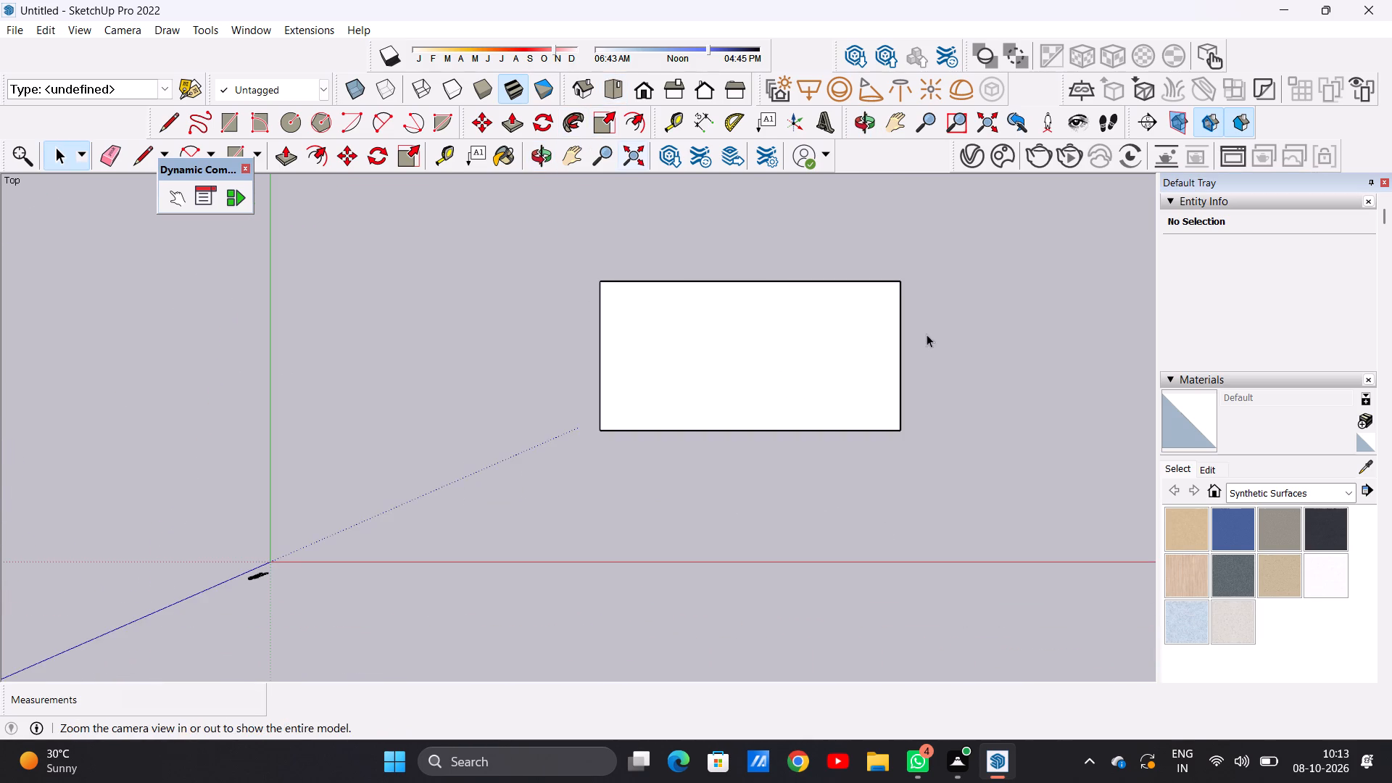
scroll(954, 235, "up", 6)
scroll(837, 316, "down", 1)
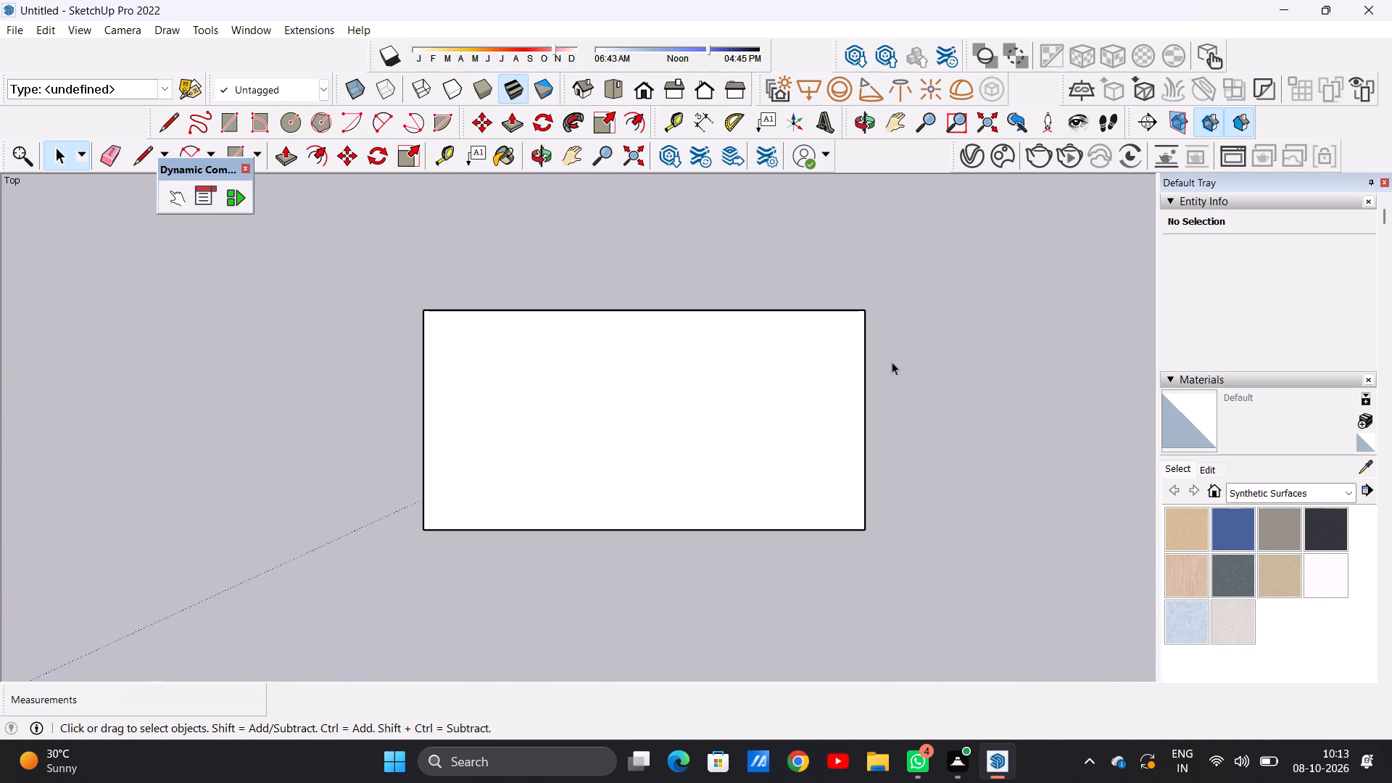
scroll(892, 362, "up", 1)
key("o")
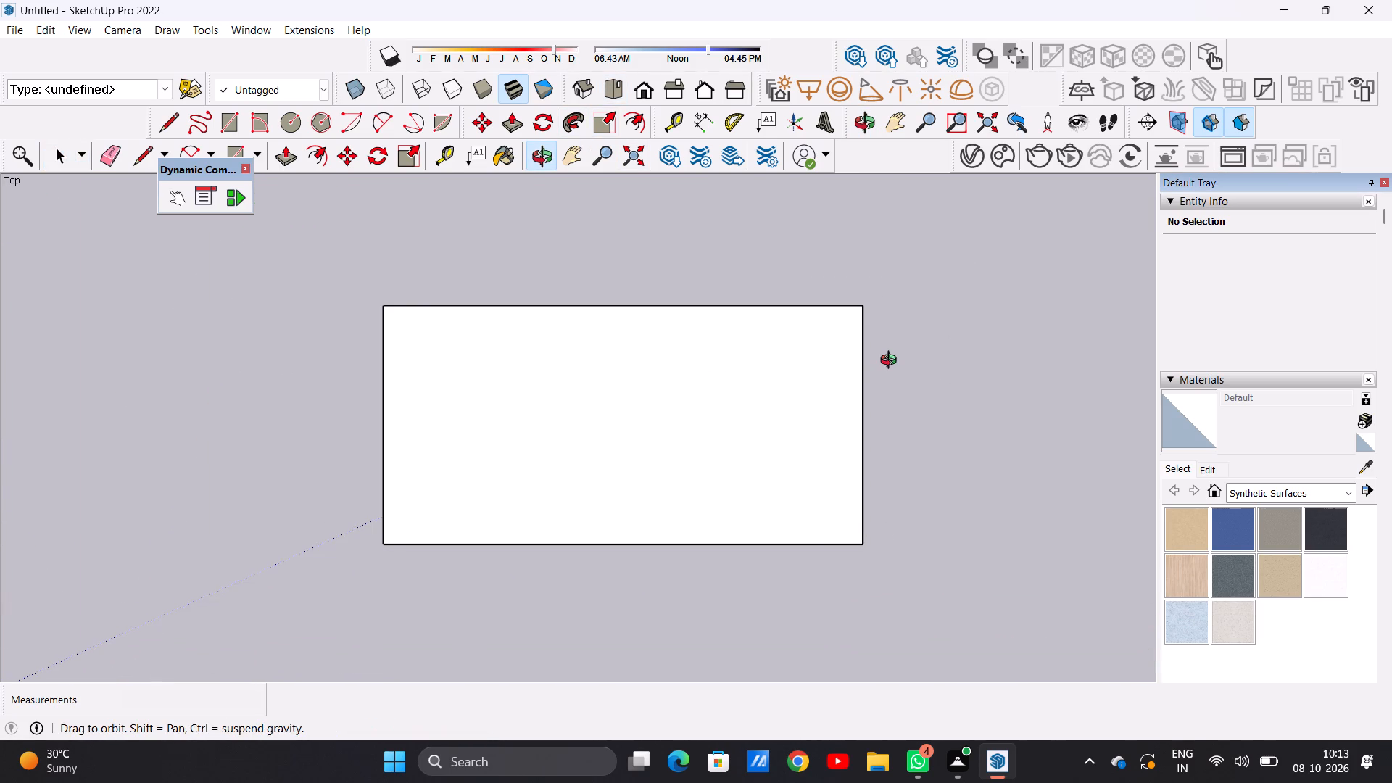
key("f")
left_click(747, 318)
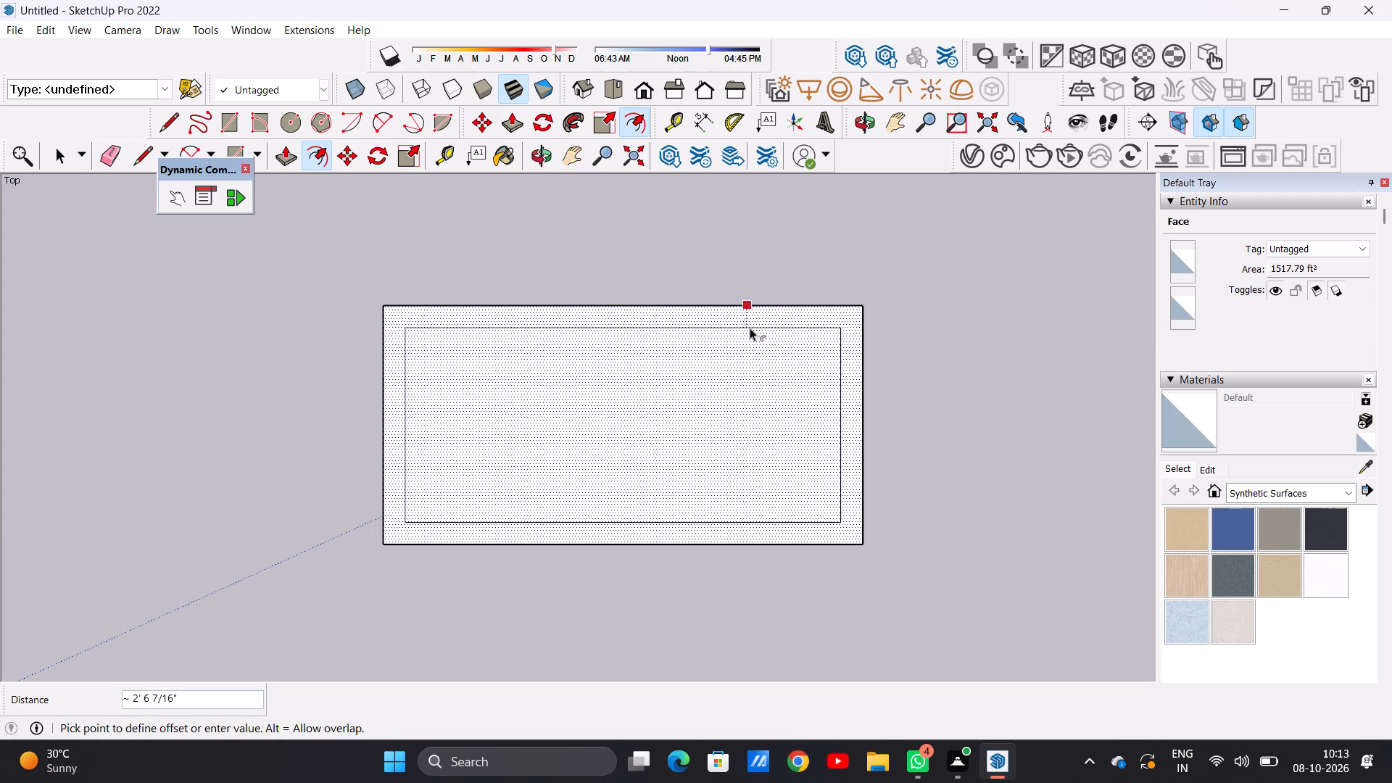
type("9\"")
key("Return")
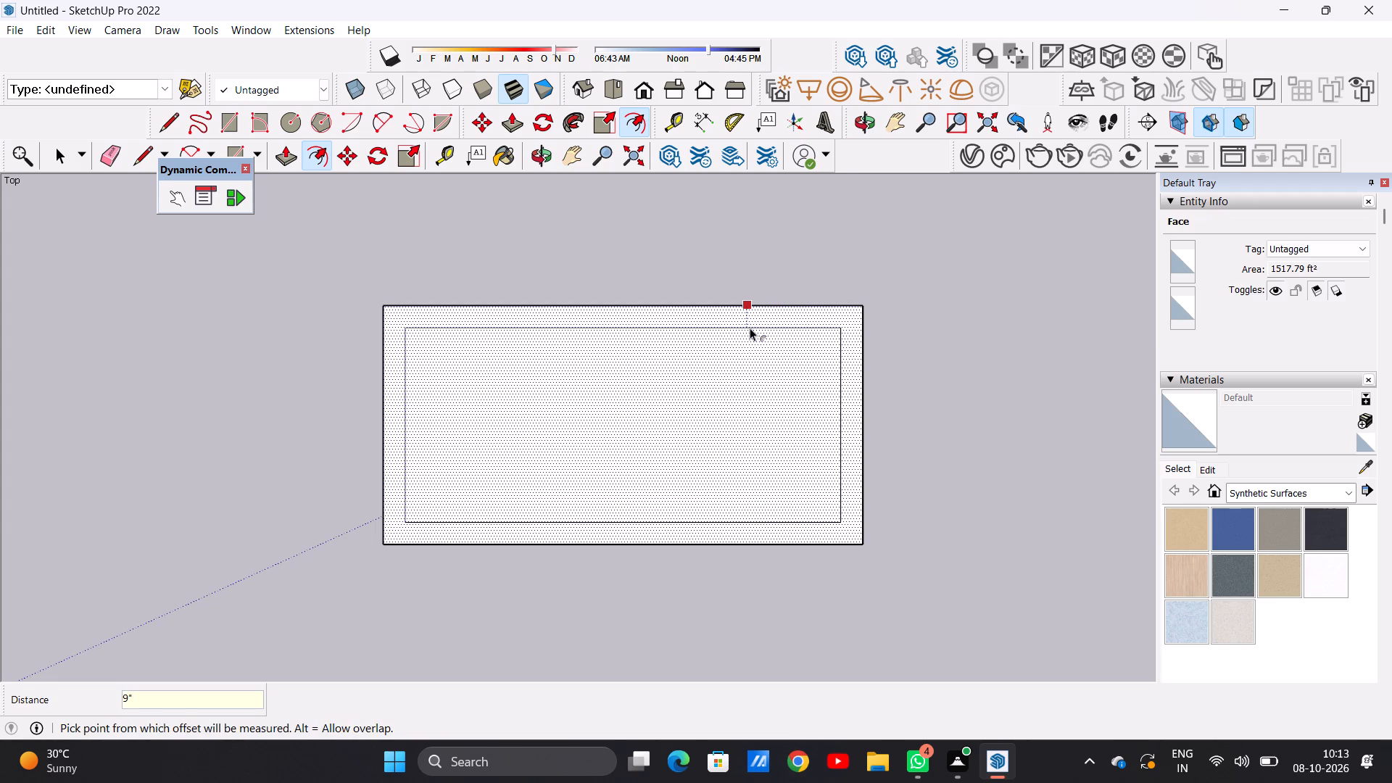
key("space")
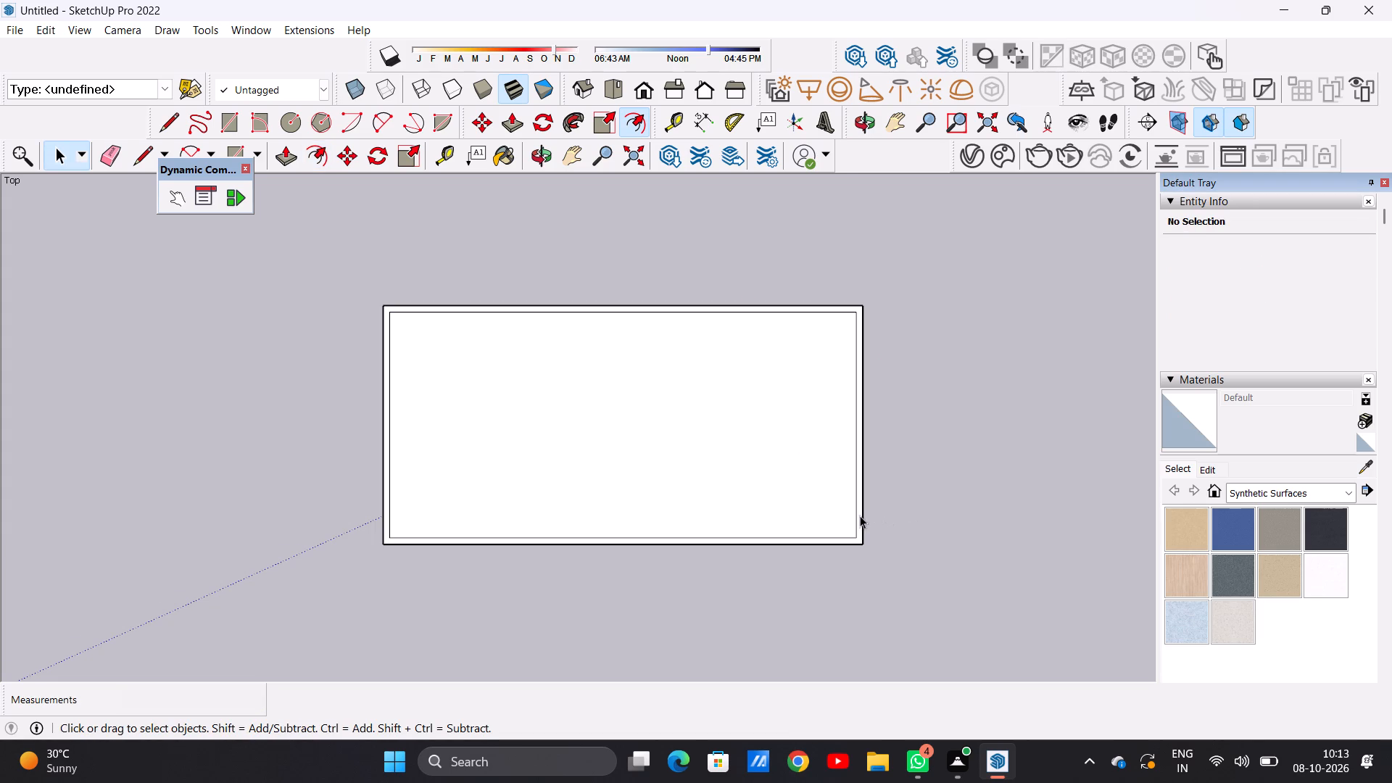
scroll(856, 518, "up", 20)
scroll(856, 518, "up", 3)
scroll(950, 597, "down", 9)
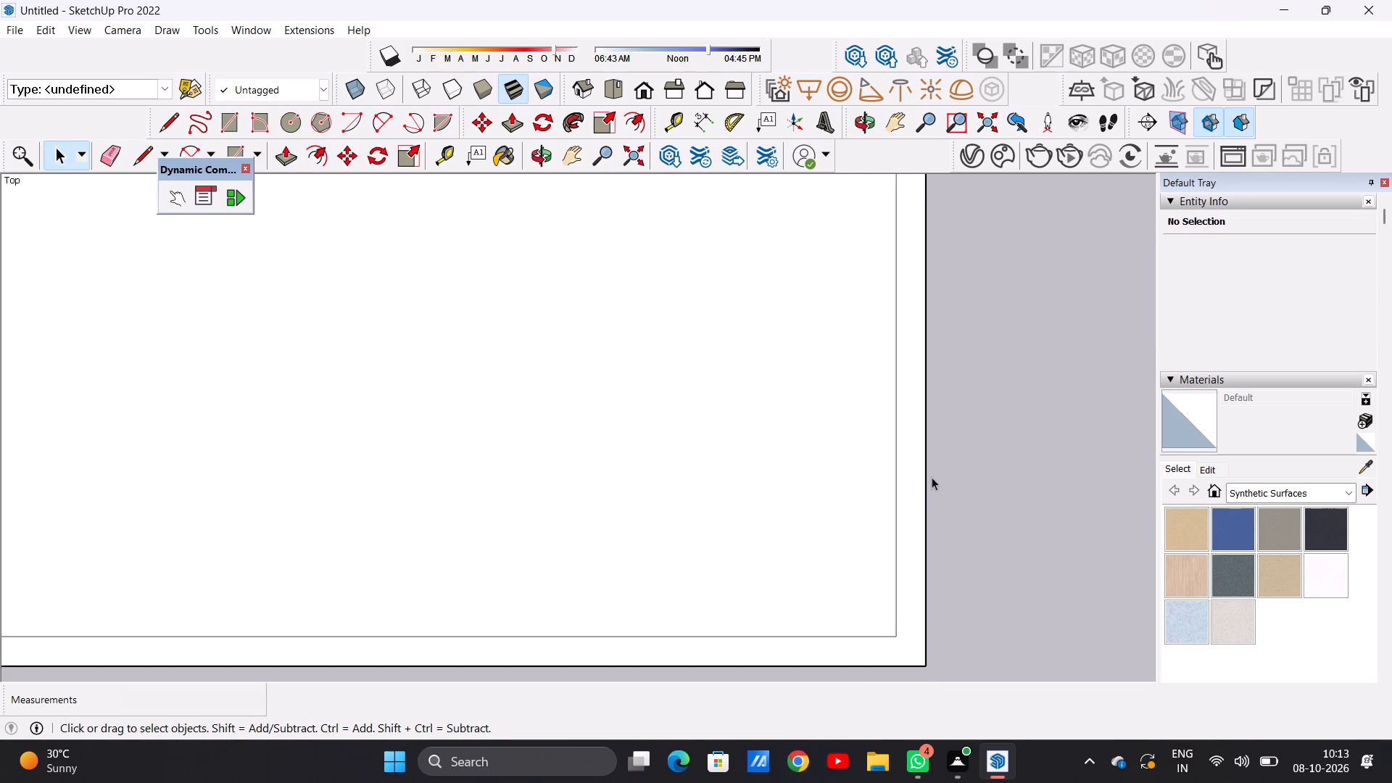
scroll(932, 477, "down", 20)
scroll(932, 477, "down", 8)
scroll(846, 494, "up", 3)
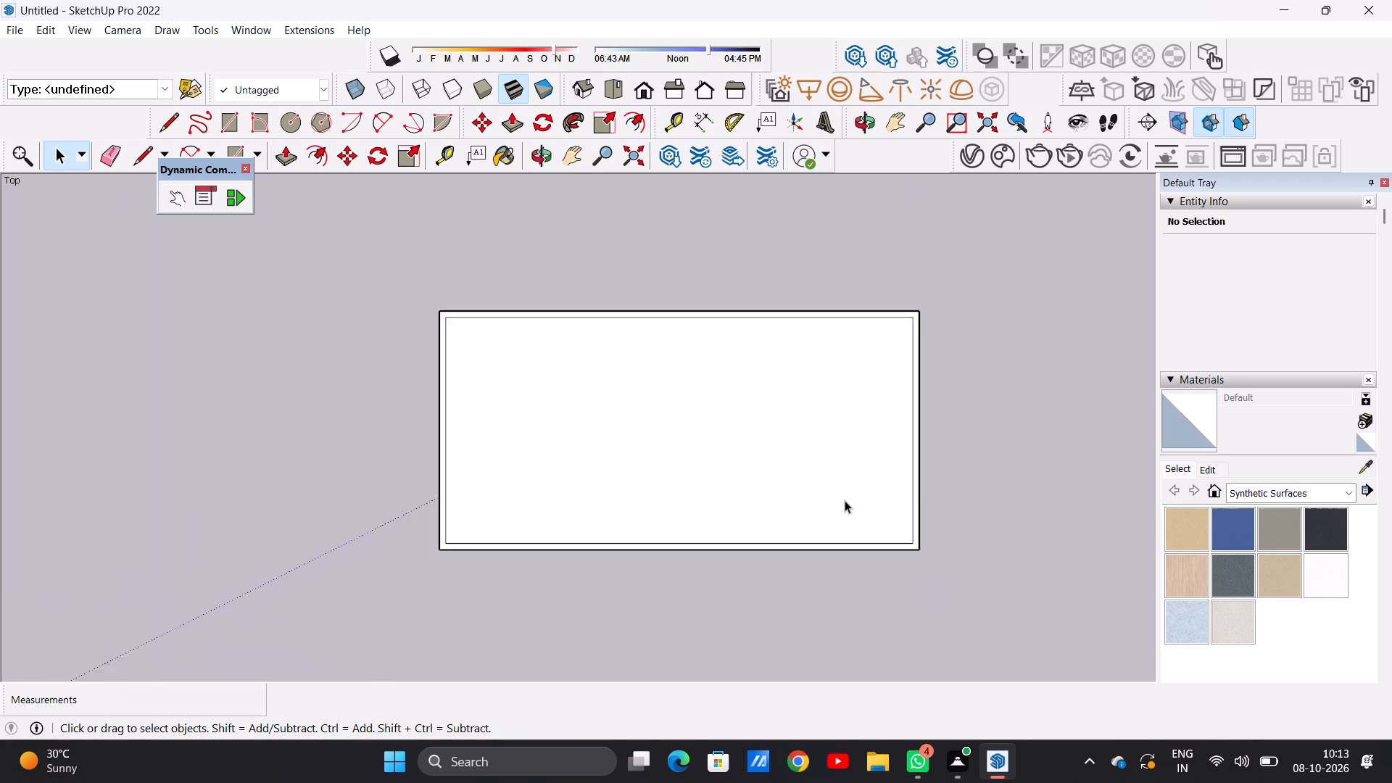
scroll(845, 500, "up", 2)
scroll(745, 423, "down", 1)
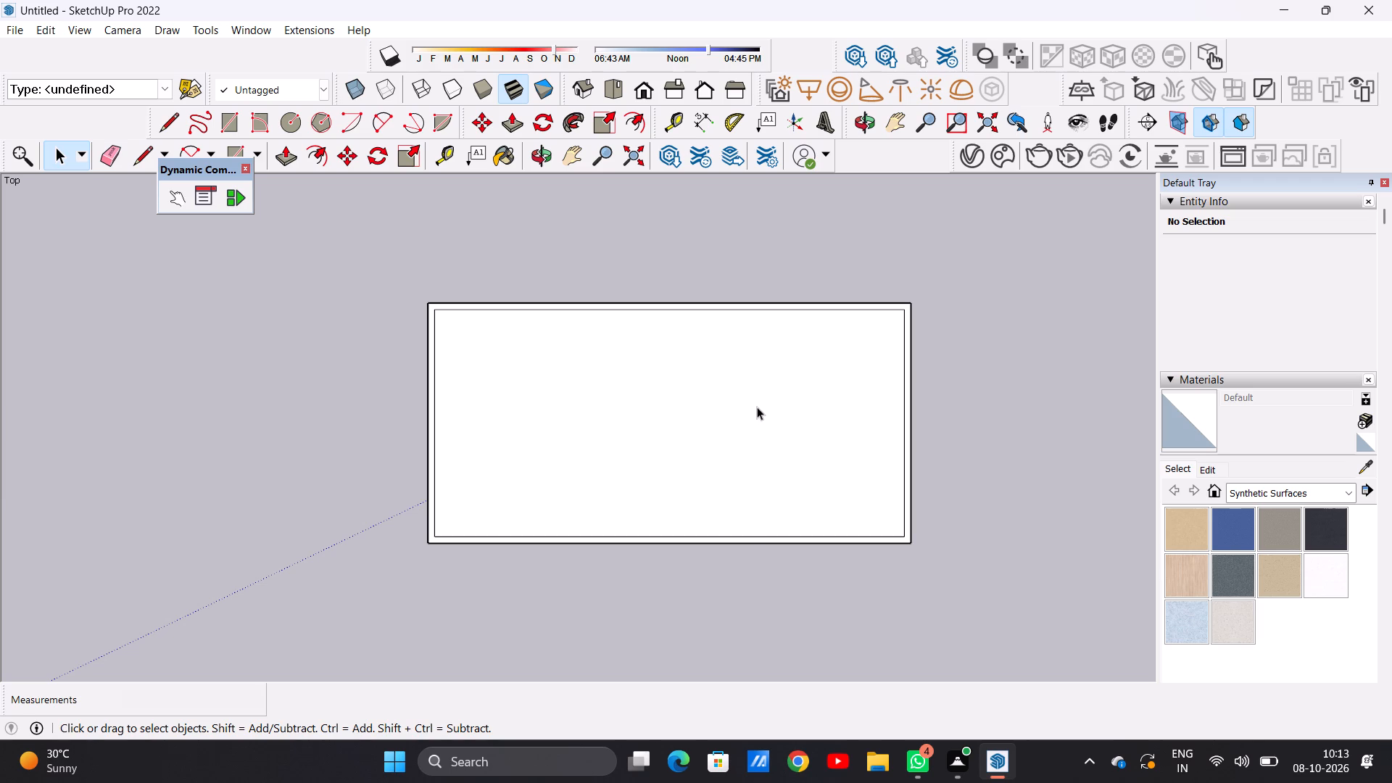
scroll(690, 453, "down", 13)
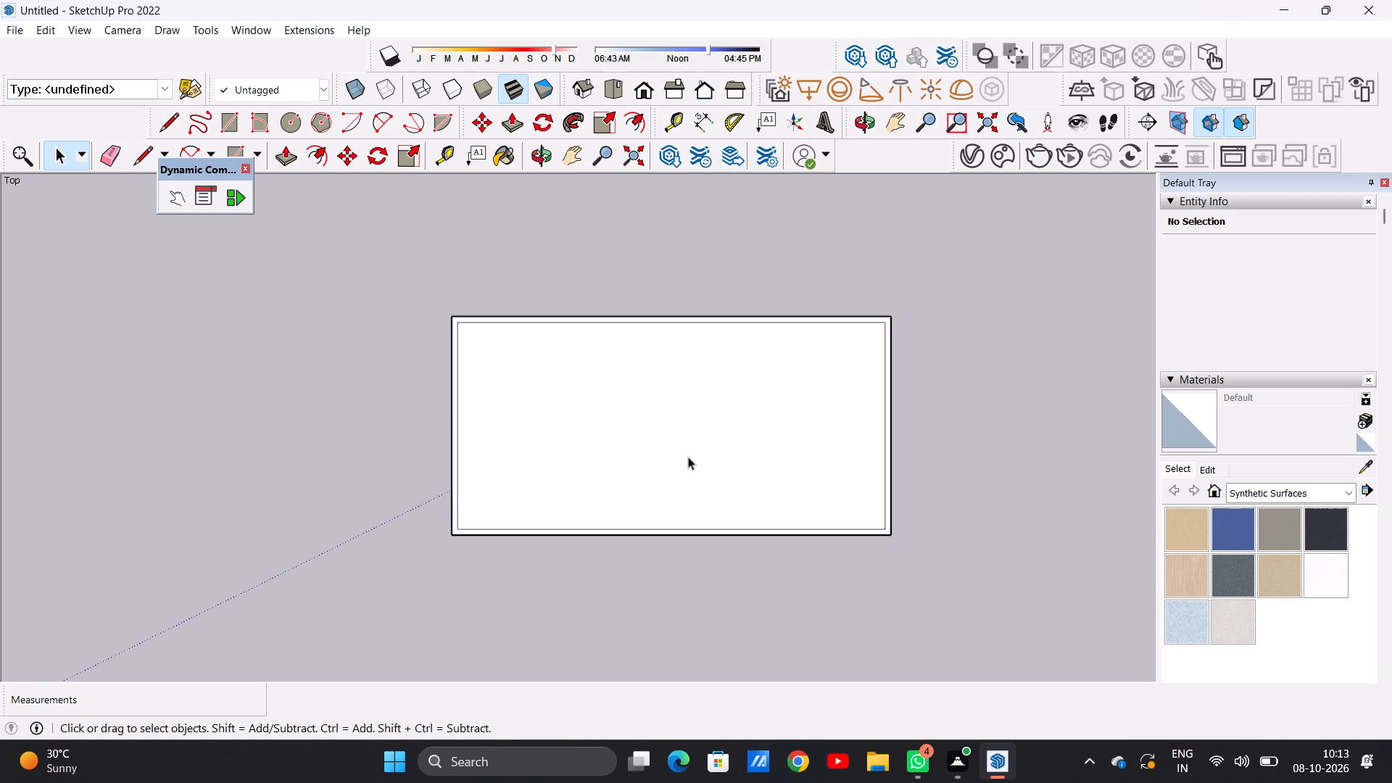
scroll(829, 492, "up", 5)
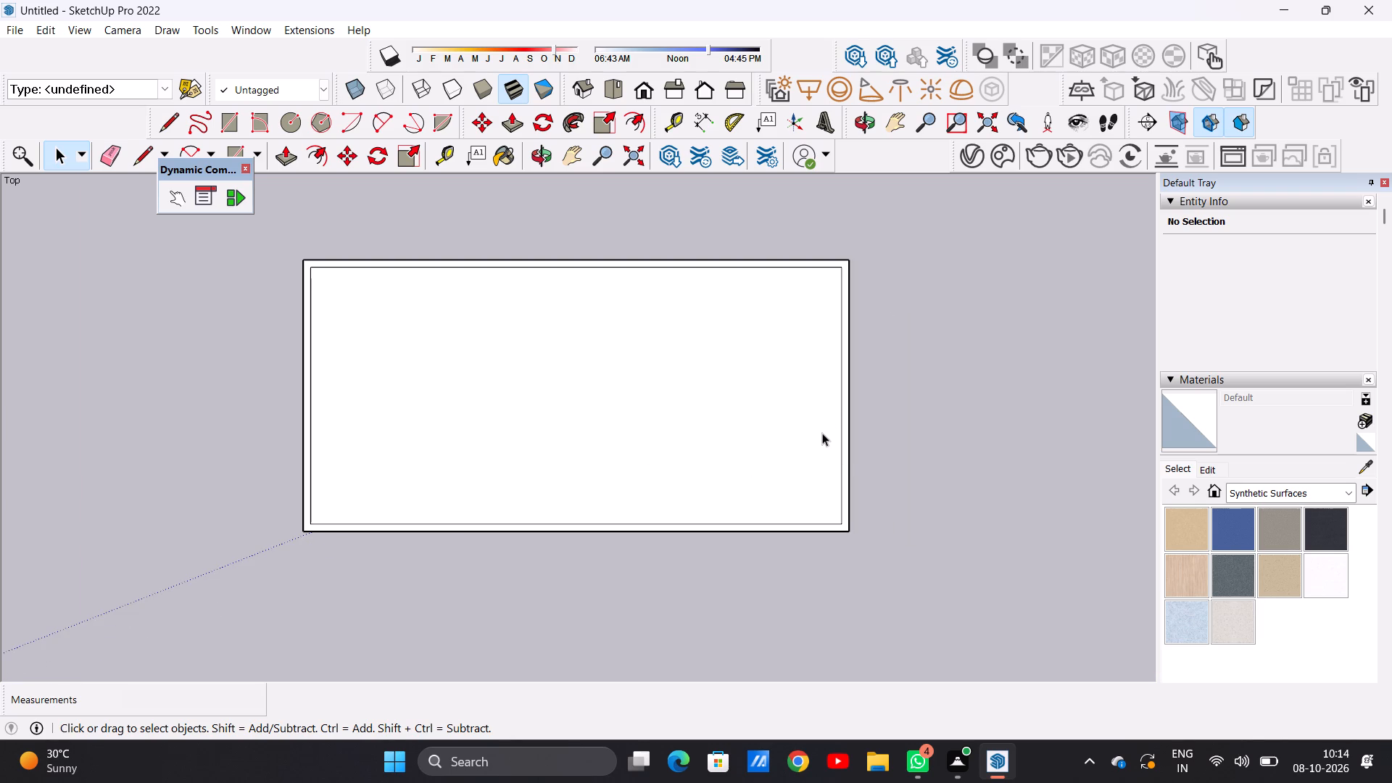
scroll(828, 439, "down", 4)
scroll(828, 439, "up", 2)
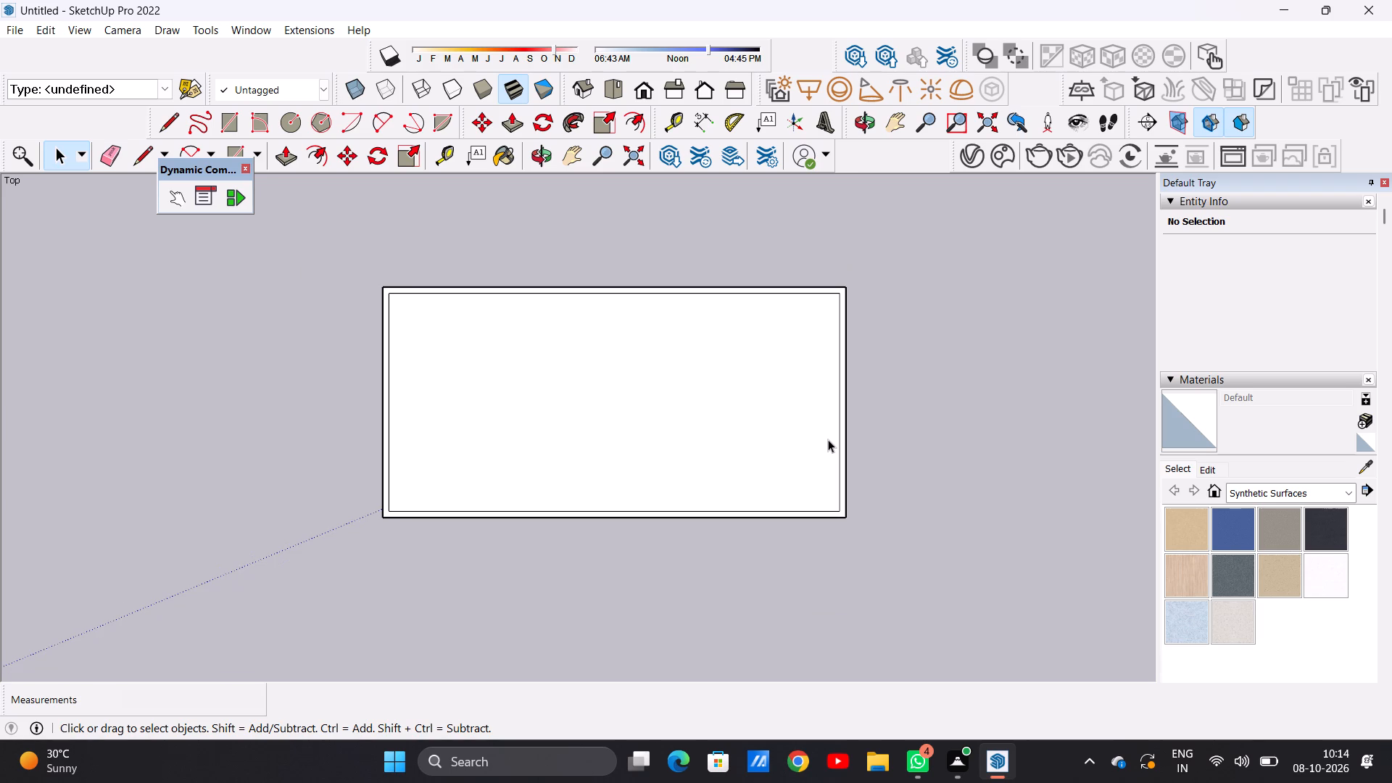
Draw a lengthwise line across the slab's mid-depth, from the midpoint of one short outer edge to the opposite outer edge.
key("l")
scroll(427, 347, "up", 6)
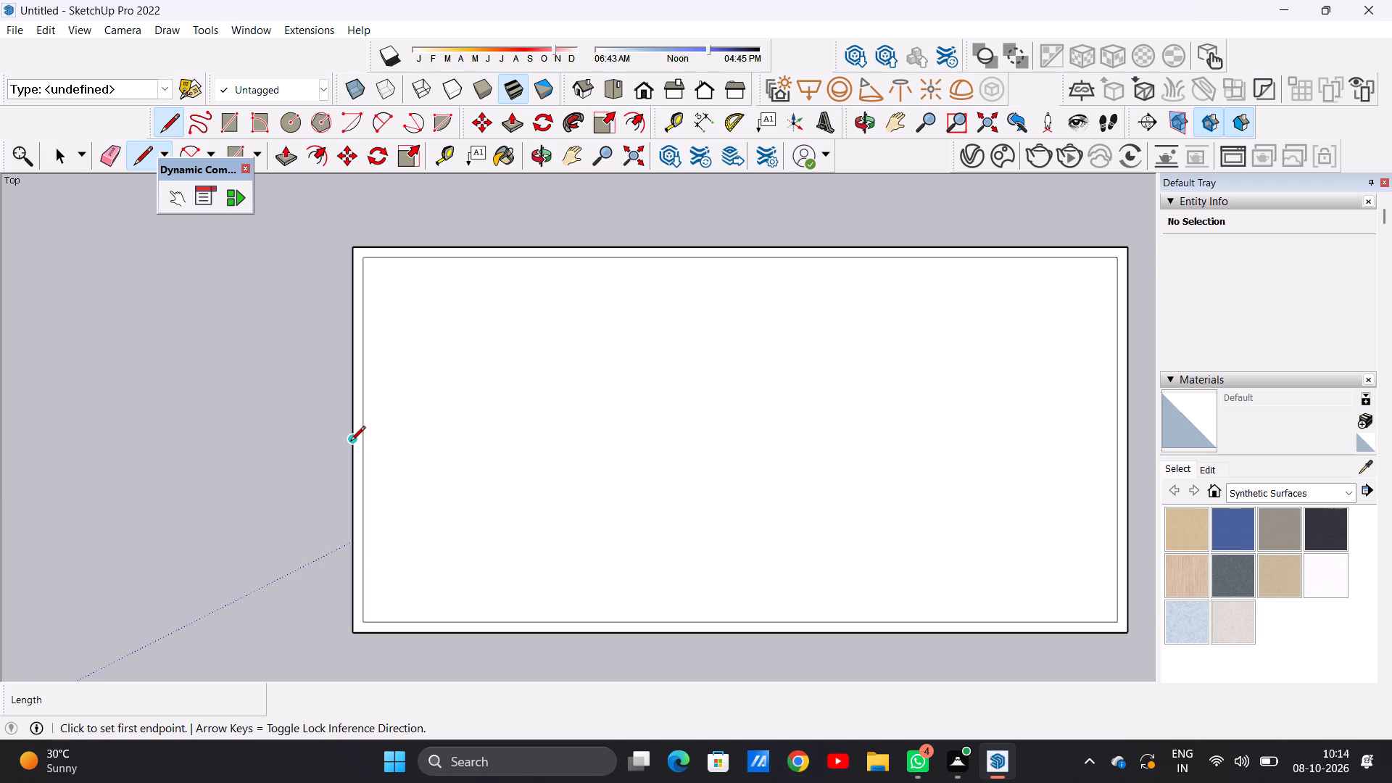
left_click(350, 442)
scroll(581, 466, "down", 6)
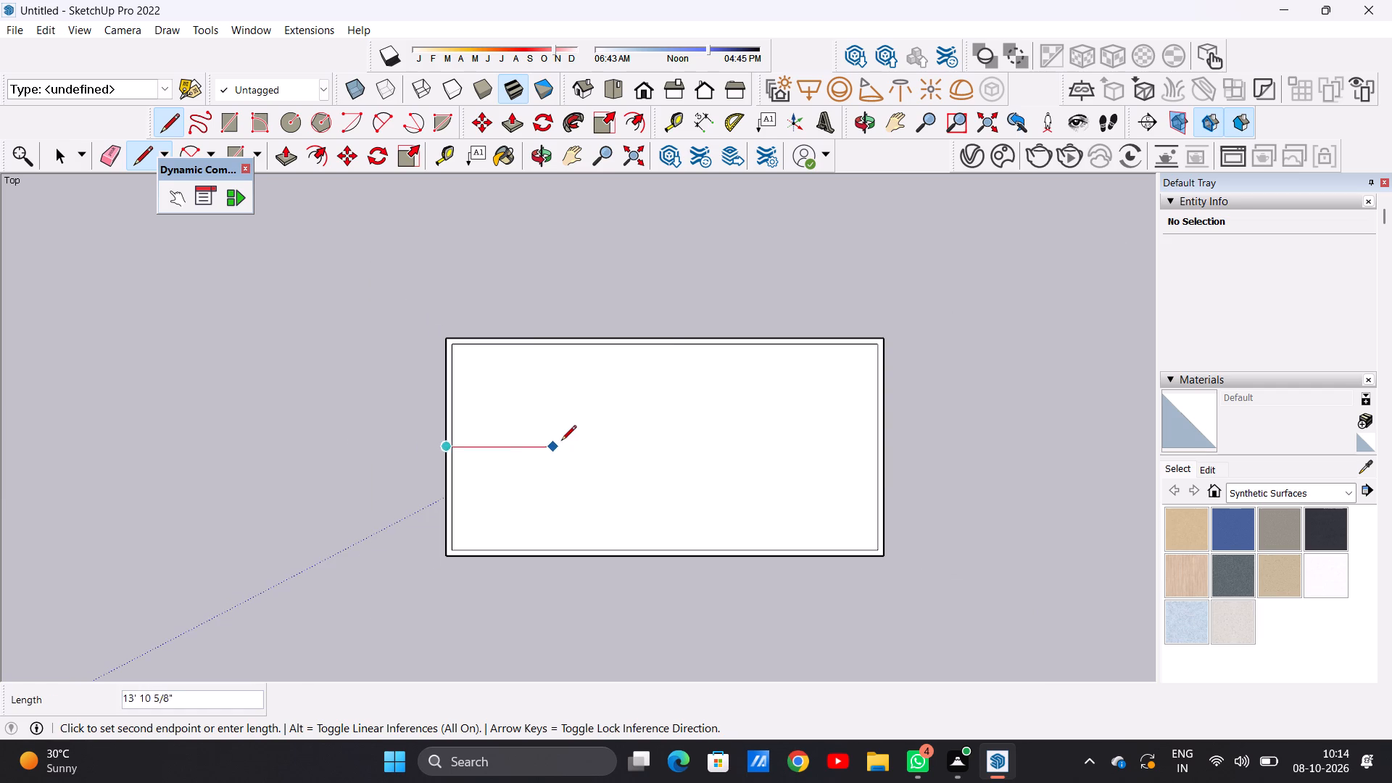
scroll(835, 435, "up", 6)
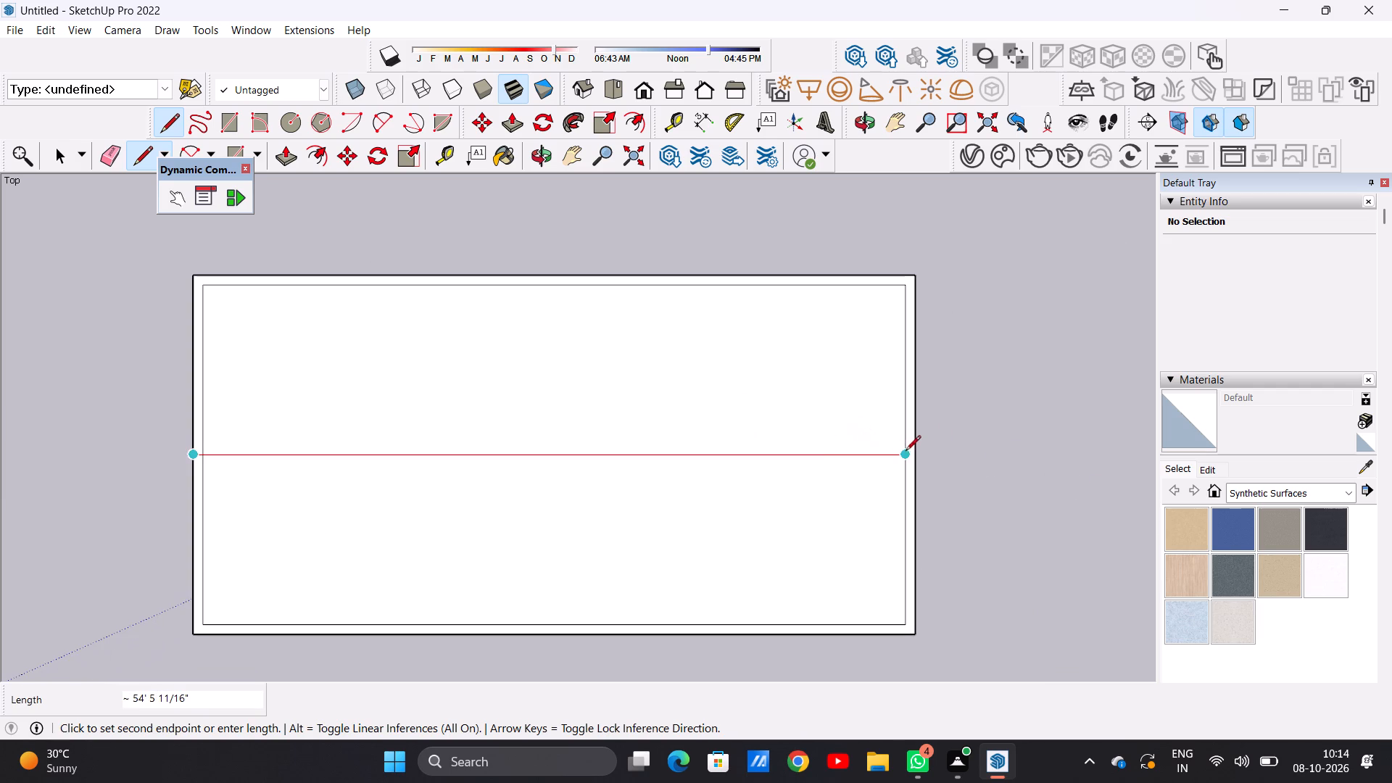
left_click(916, 455)
scroll(845, 536, "down", 3)
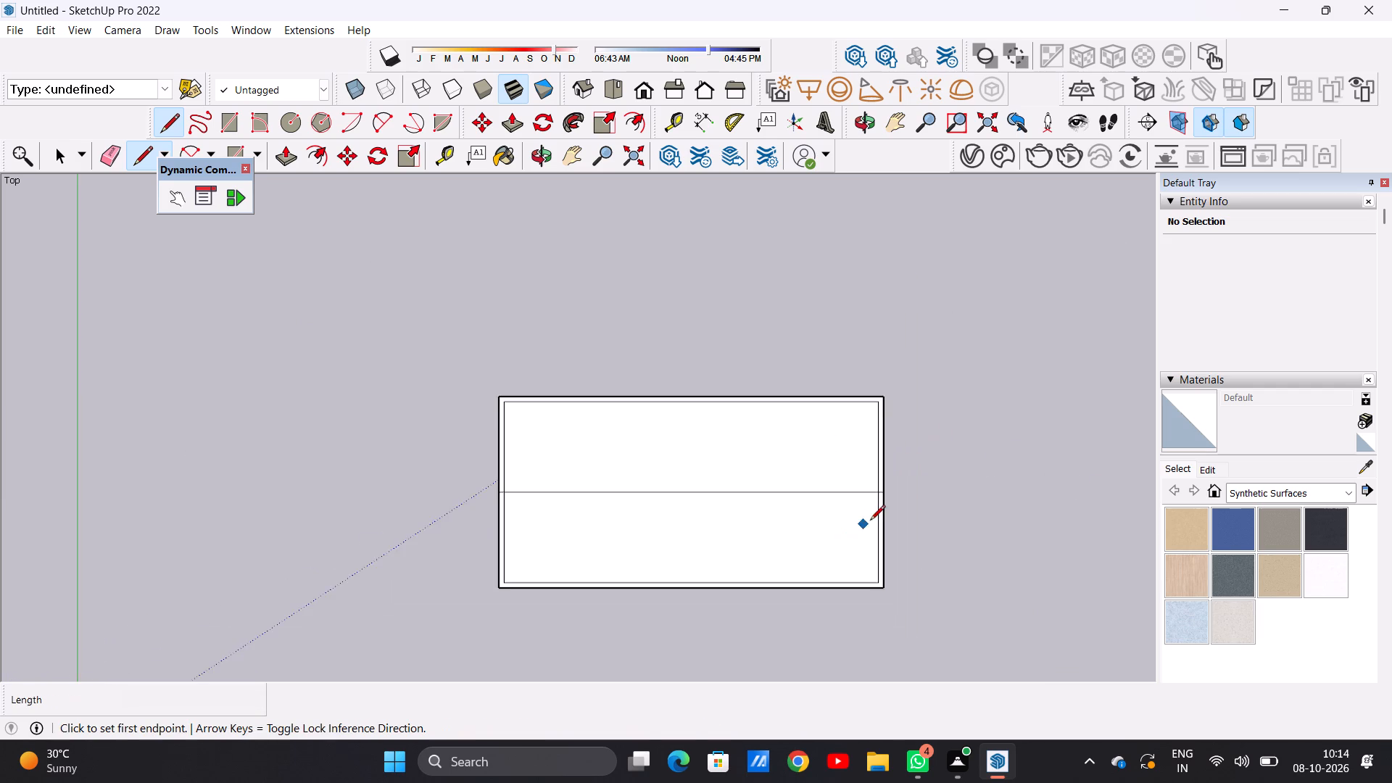
Draw a second parallel line about 53' 9" long just behind the mid-depth line, spanning between the inner offset edges.
scroll(870, 521, "down", 8)
scroll(795, 519, "up", 6)
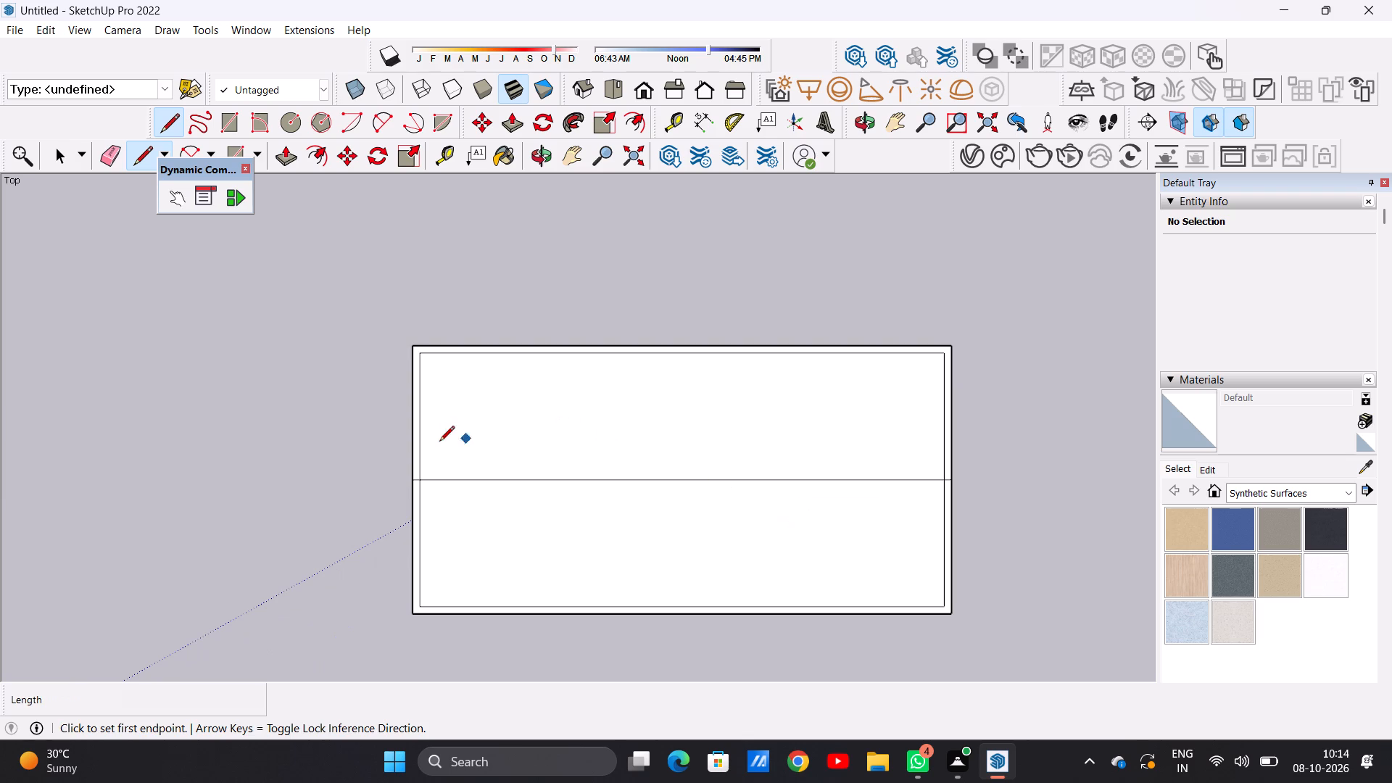
scroll(434, 444, "up", 7)
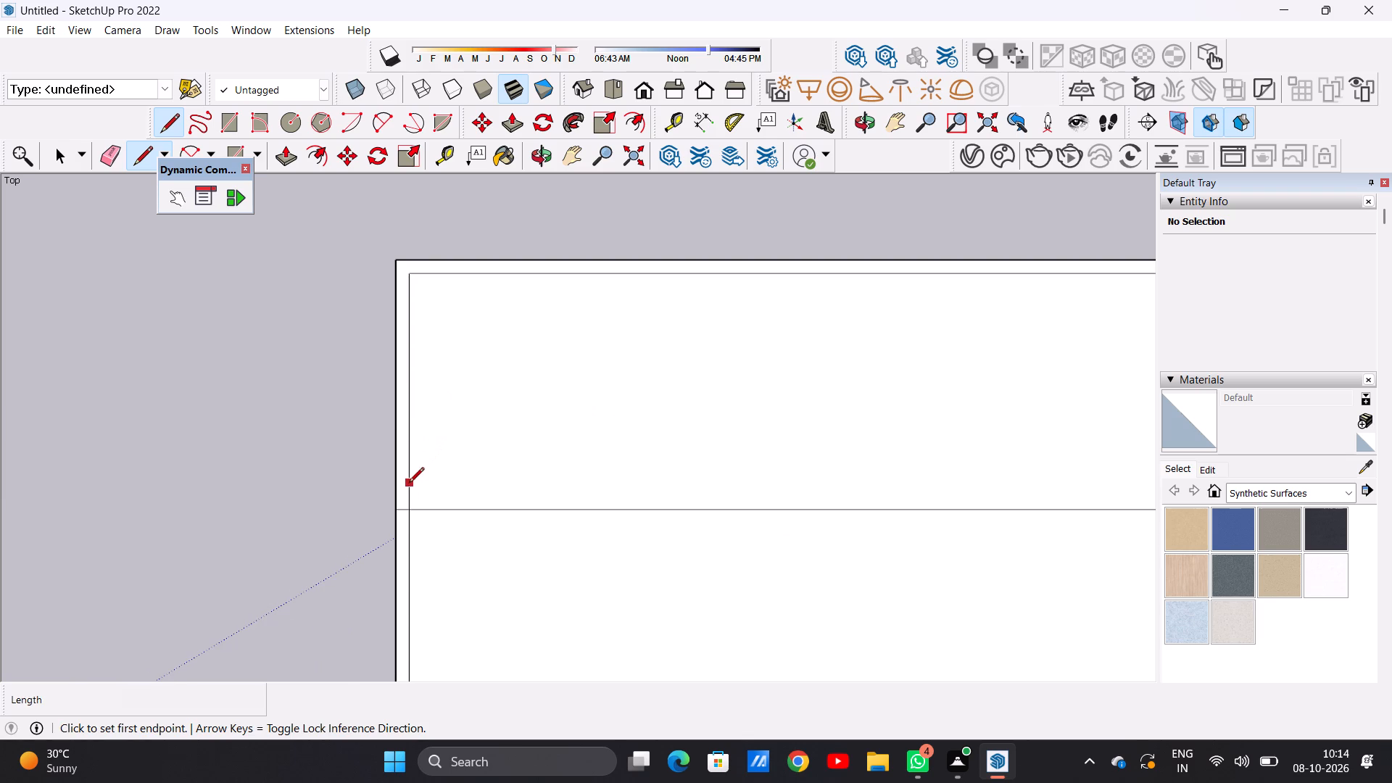
left_click(409, 486)
scroll(448, 476, "down", 7)
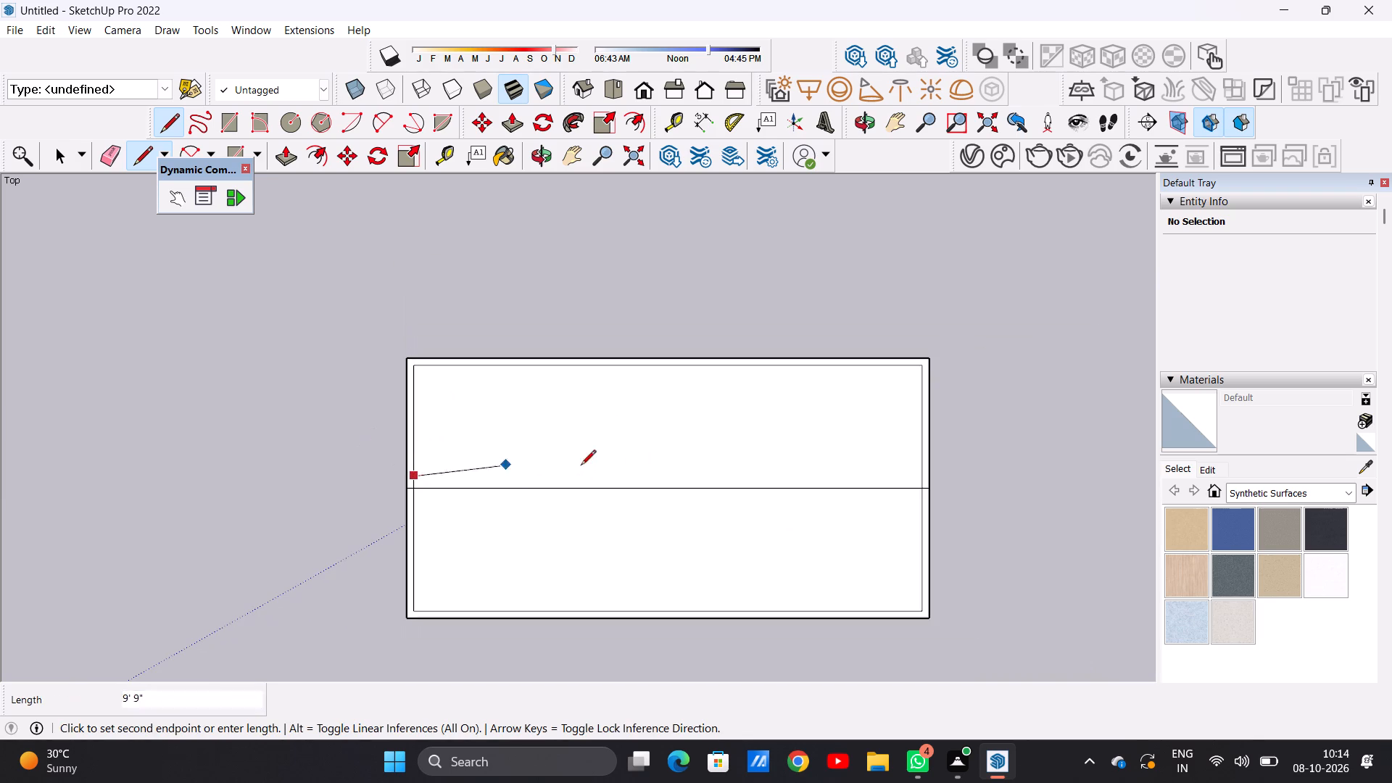
left_click(920, 468)
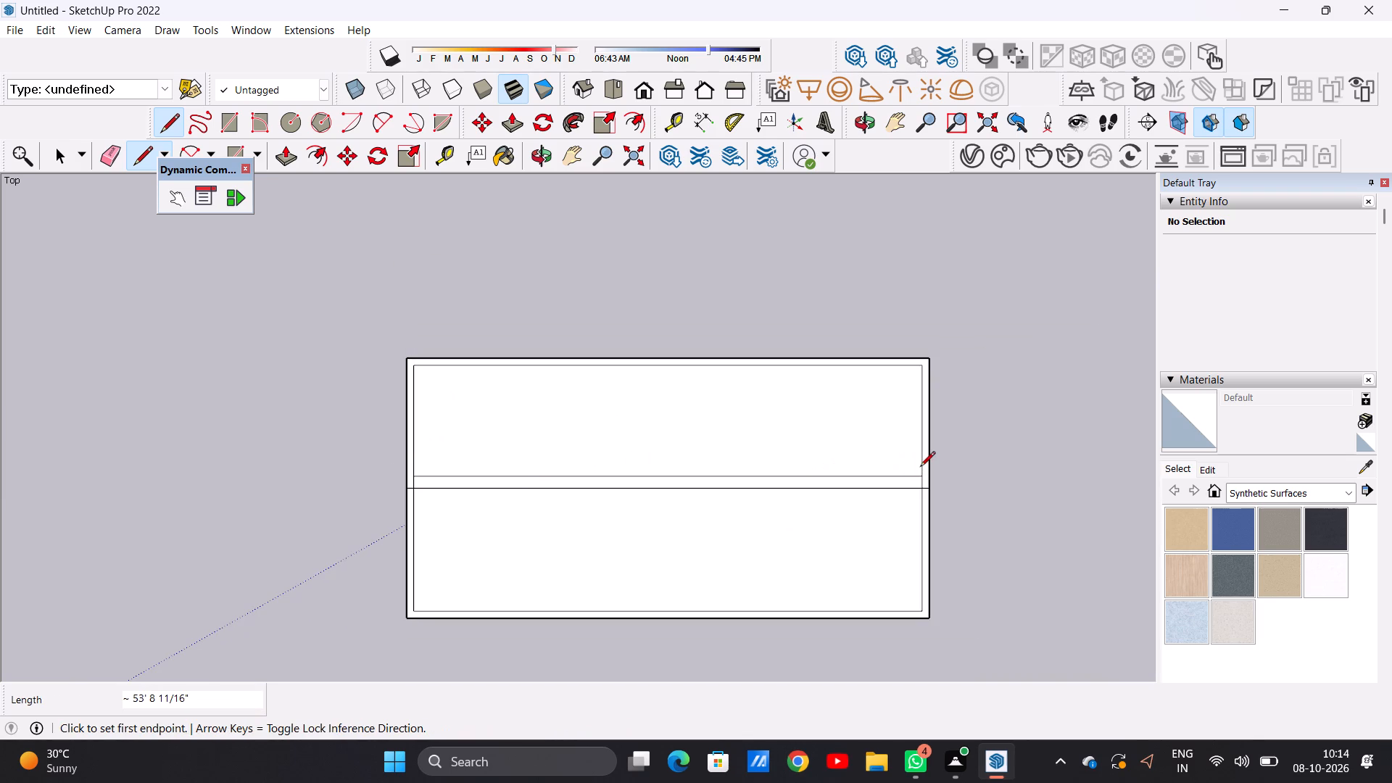
key("space")
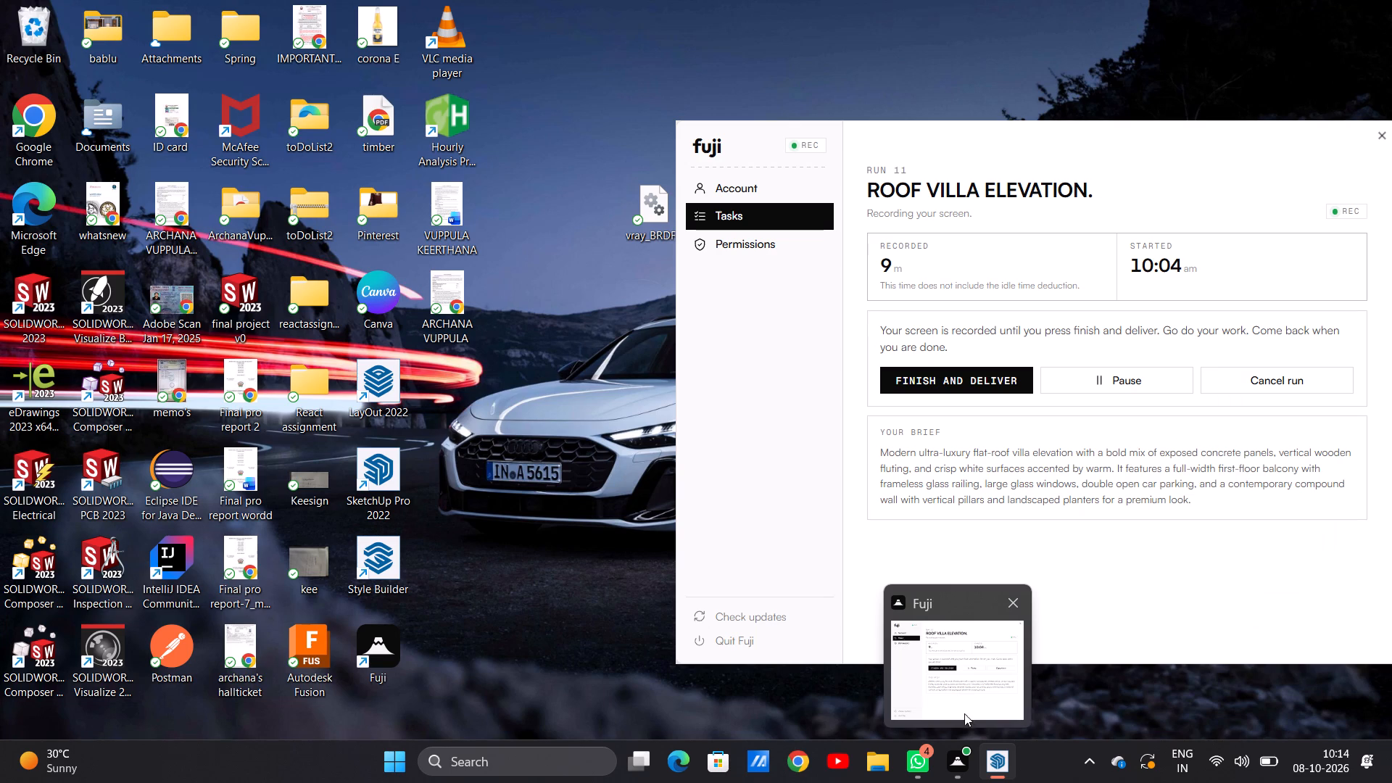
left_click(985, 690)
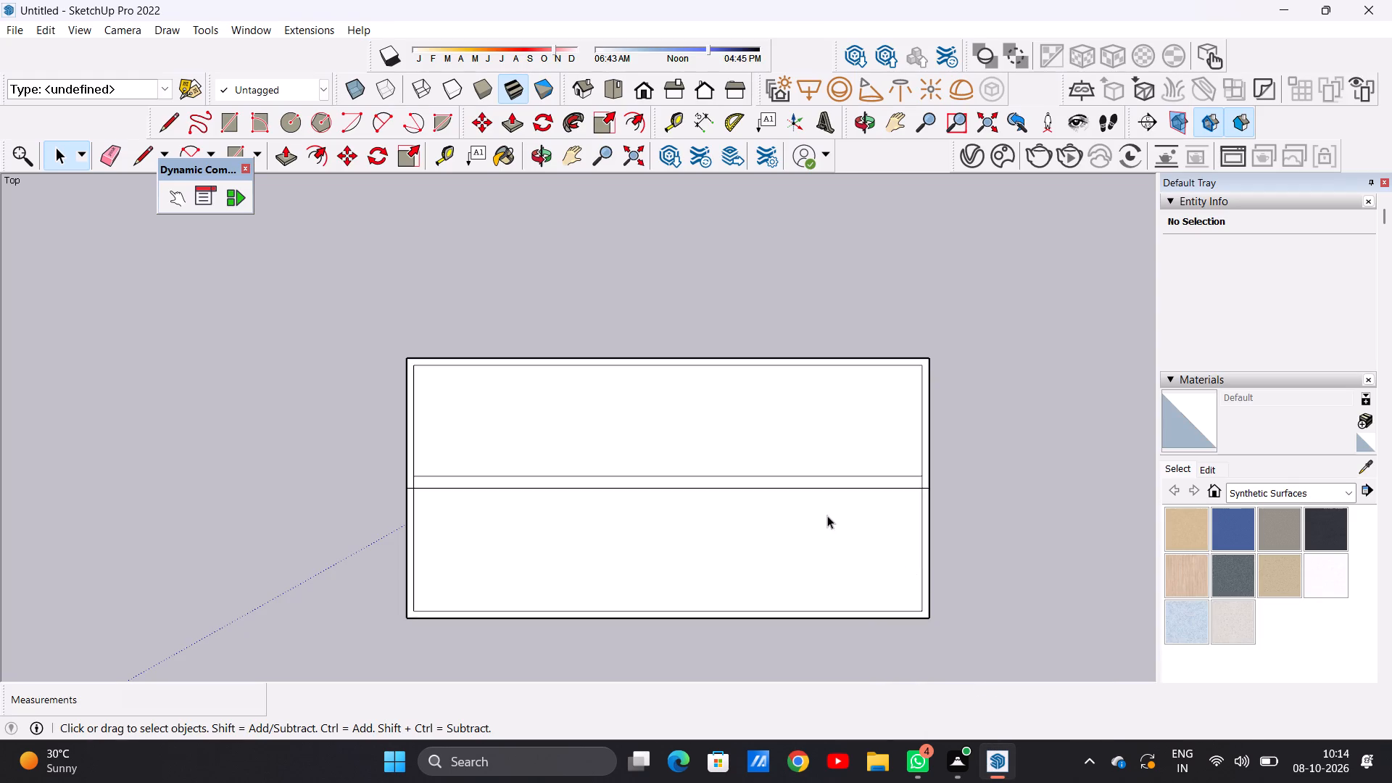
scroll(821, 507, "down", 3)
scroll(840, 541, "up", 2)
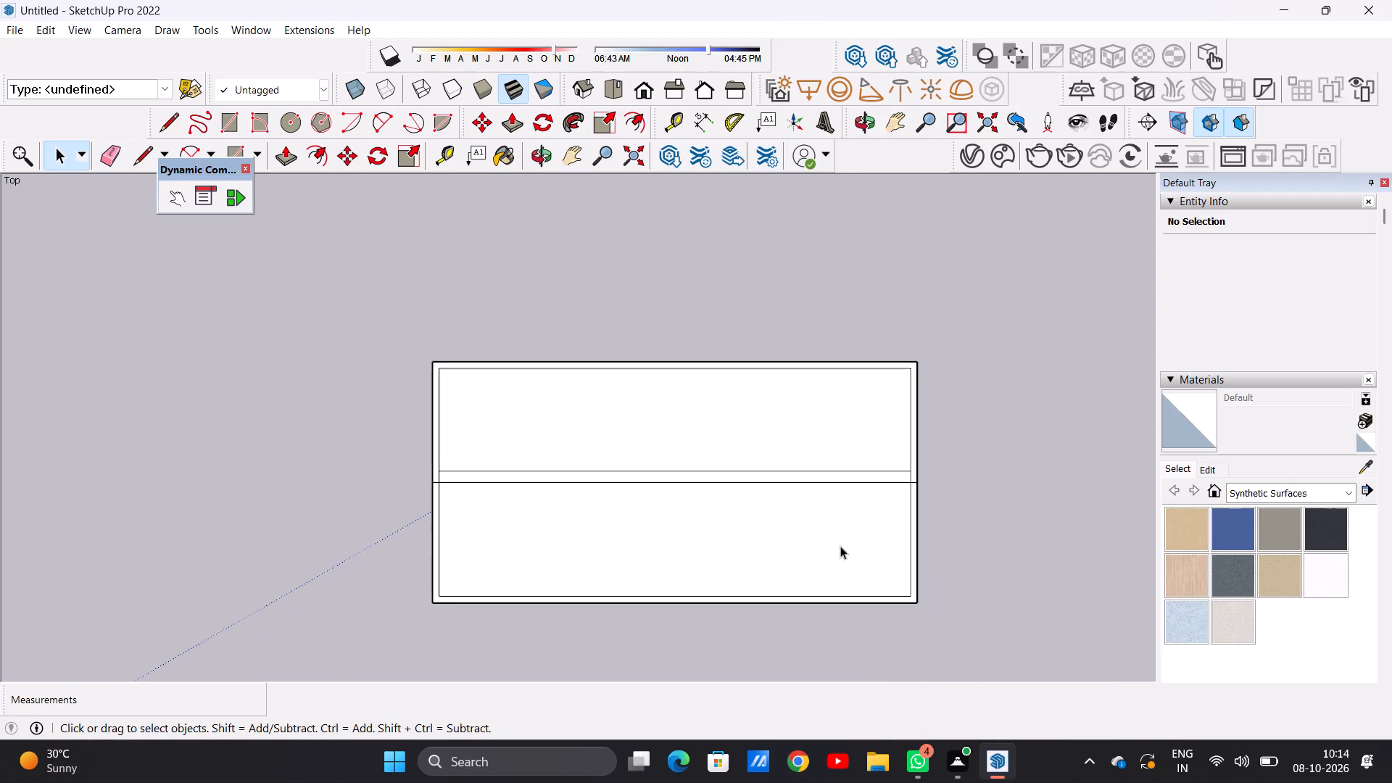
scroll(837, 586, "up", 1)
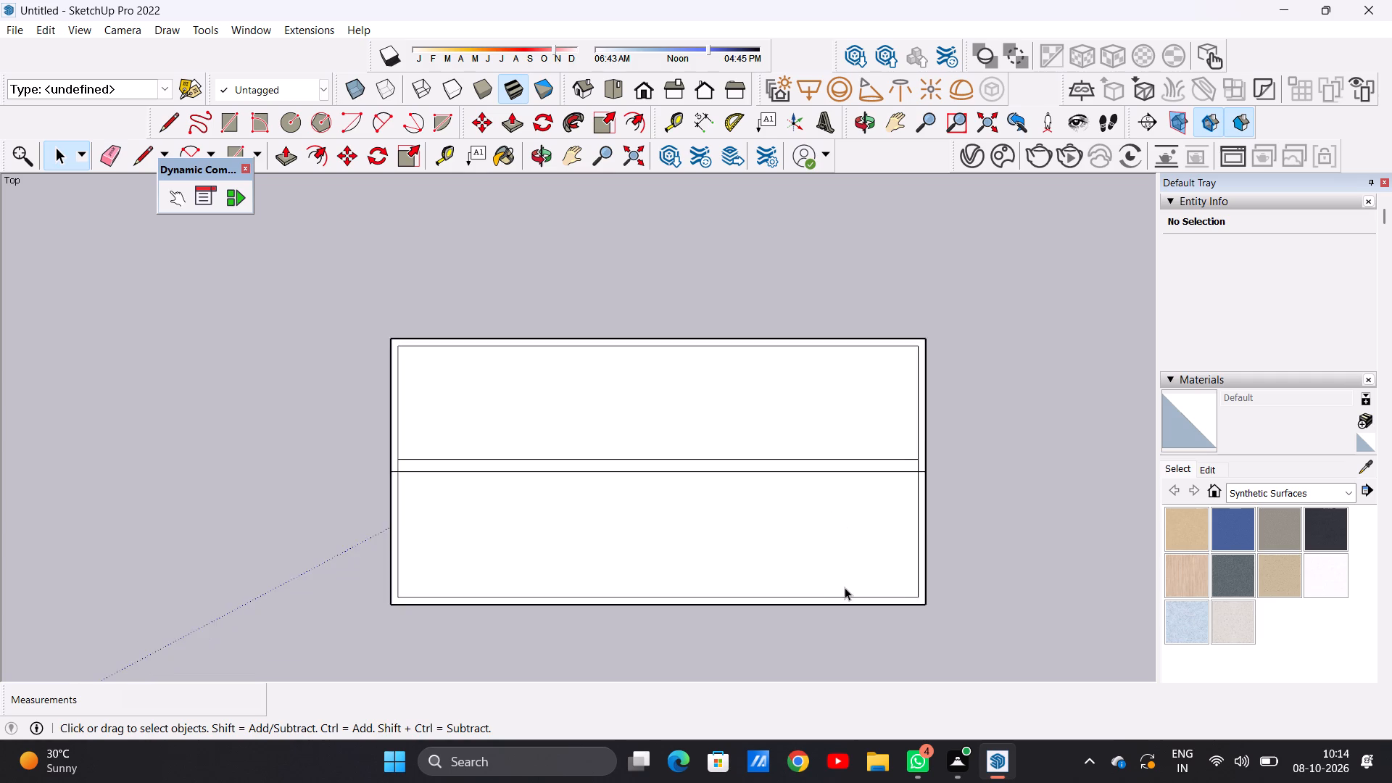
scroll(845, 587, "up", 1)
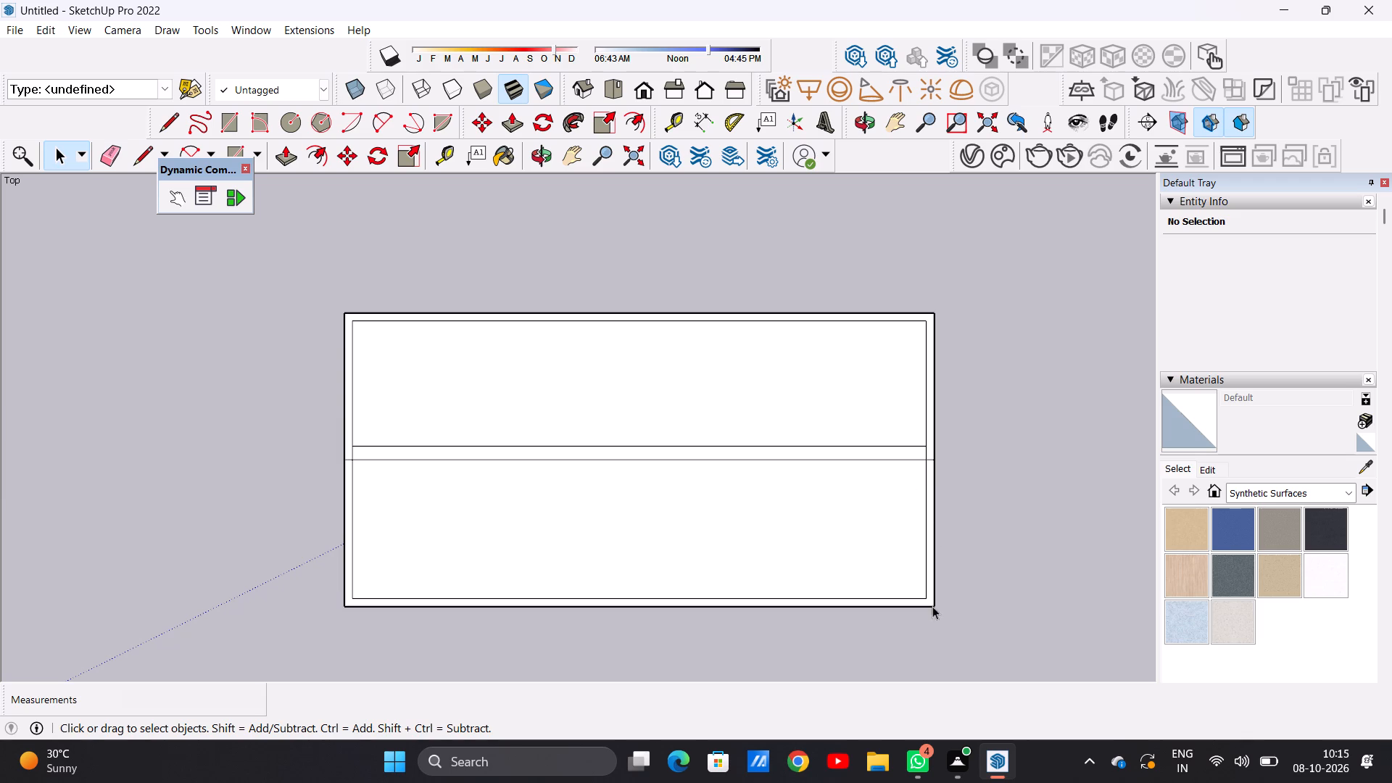
At the slab's front-right inner offset corner, draw two 9" lines extending the wall lines out to the side and front outer edges.
scroll(929, 584, "up", 16)
scroll(929, 606, "down", 1)
scroll(929, 606, "up", 5)
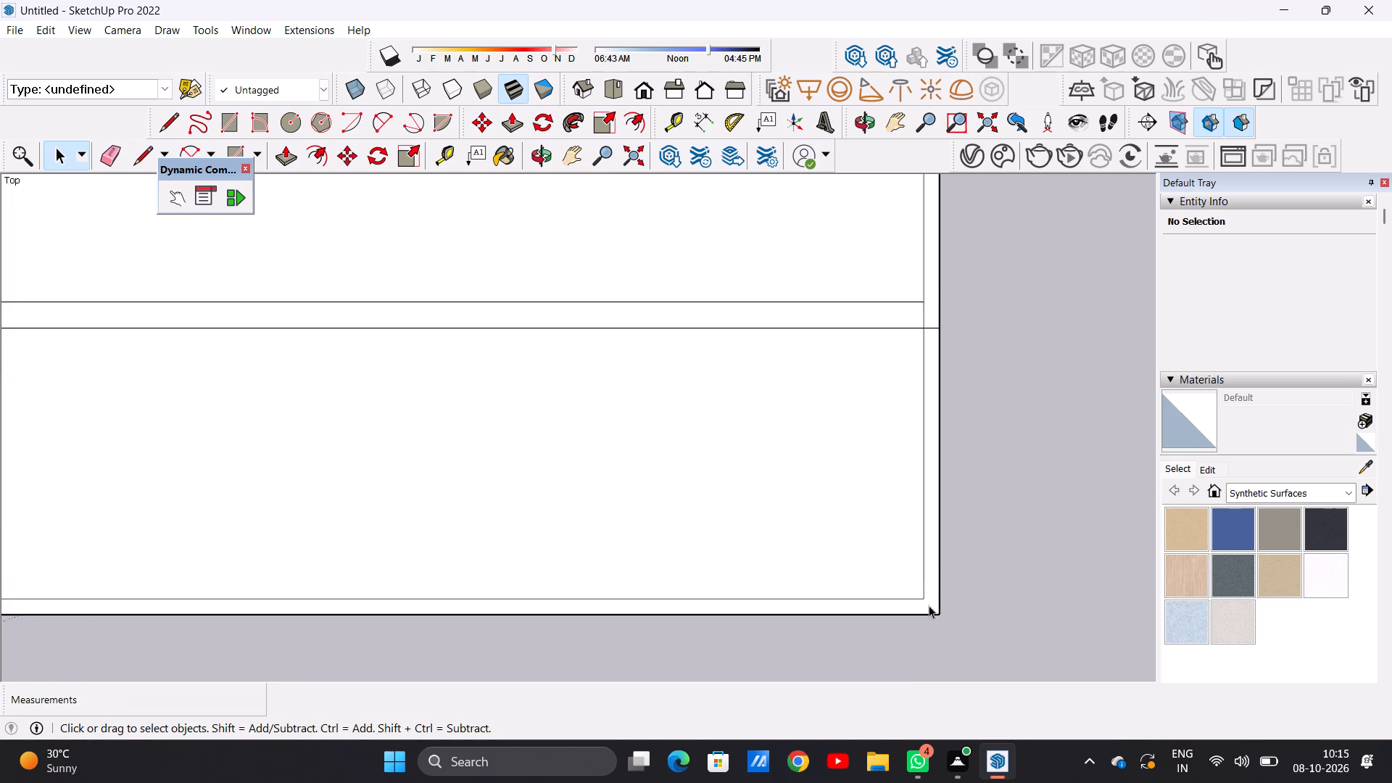
scroll(933, 588, "up", 6)
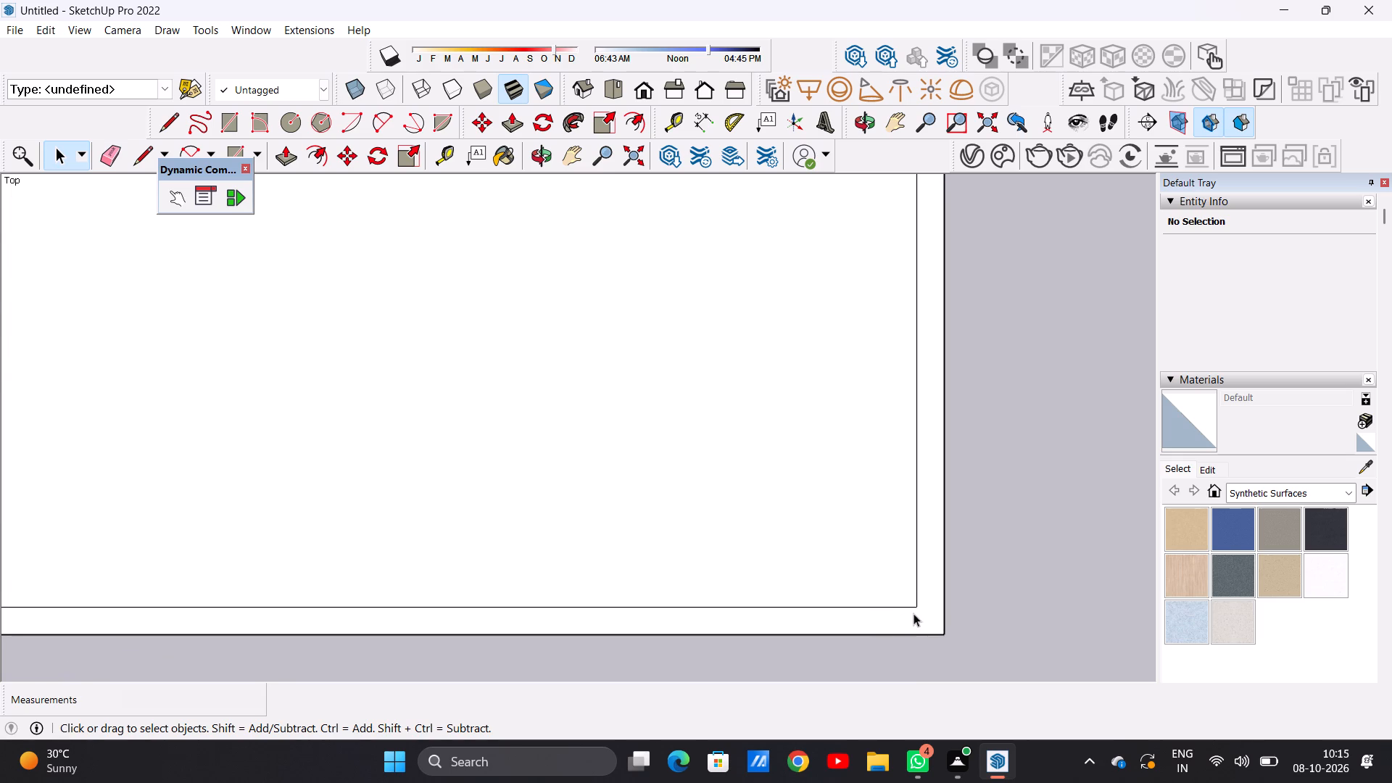
scroll(919, 550, "down", 7)
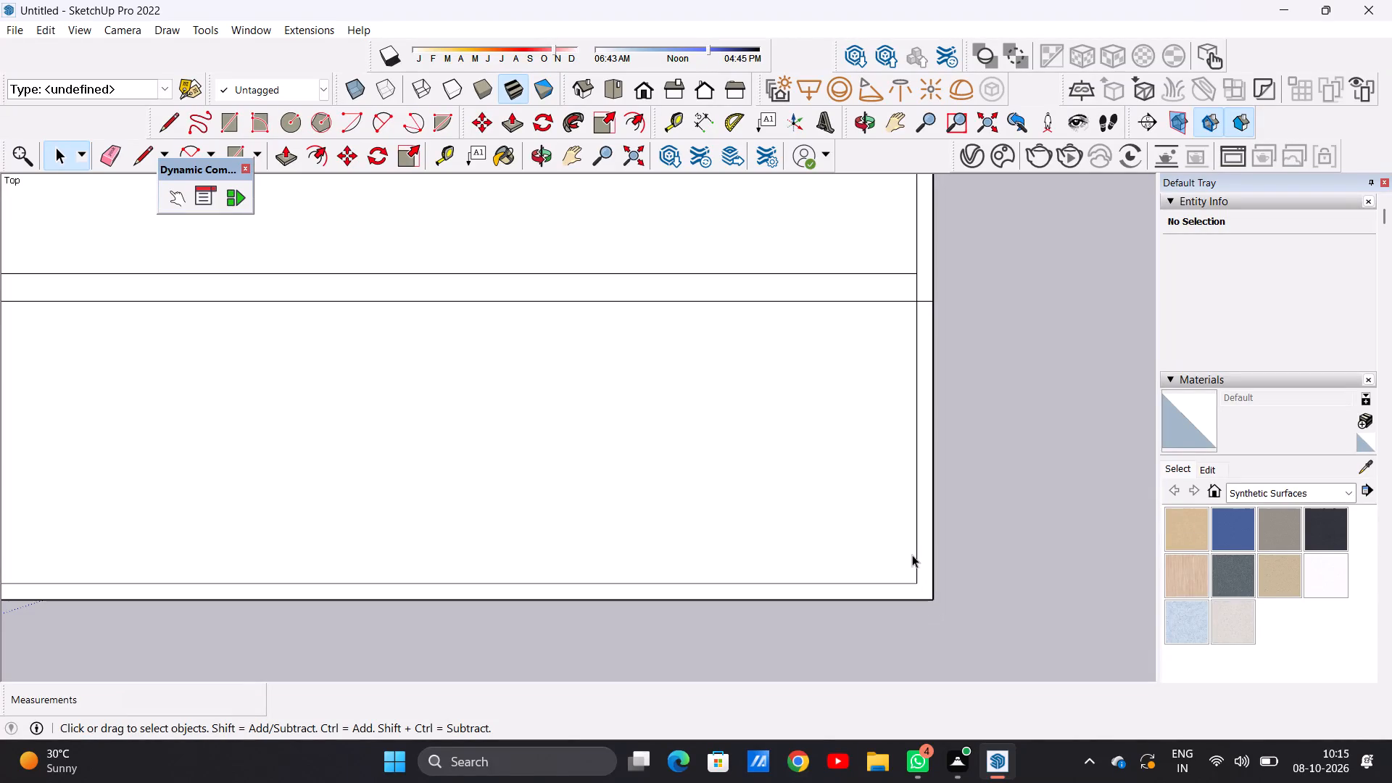
scroll(937, 629, "up", 11)
key("l")
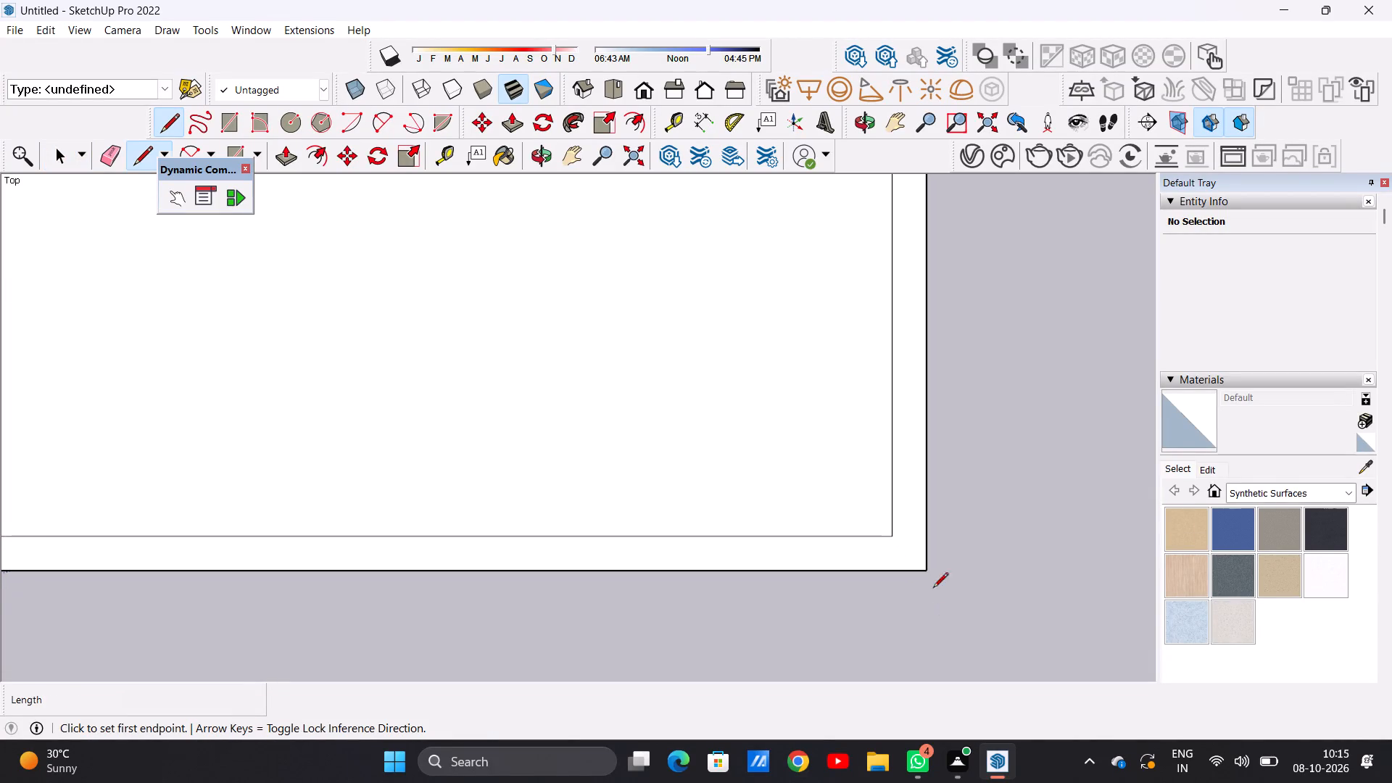
scroll(901, 542, "up", 8)
left_click(879, 536)
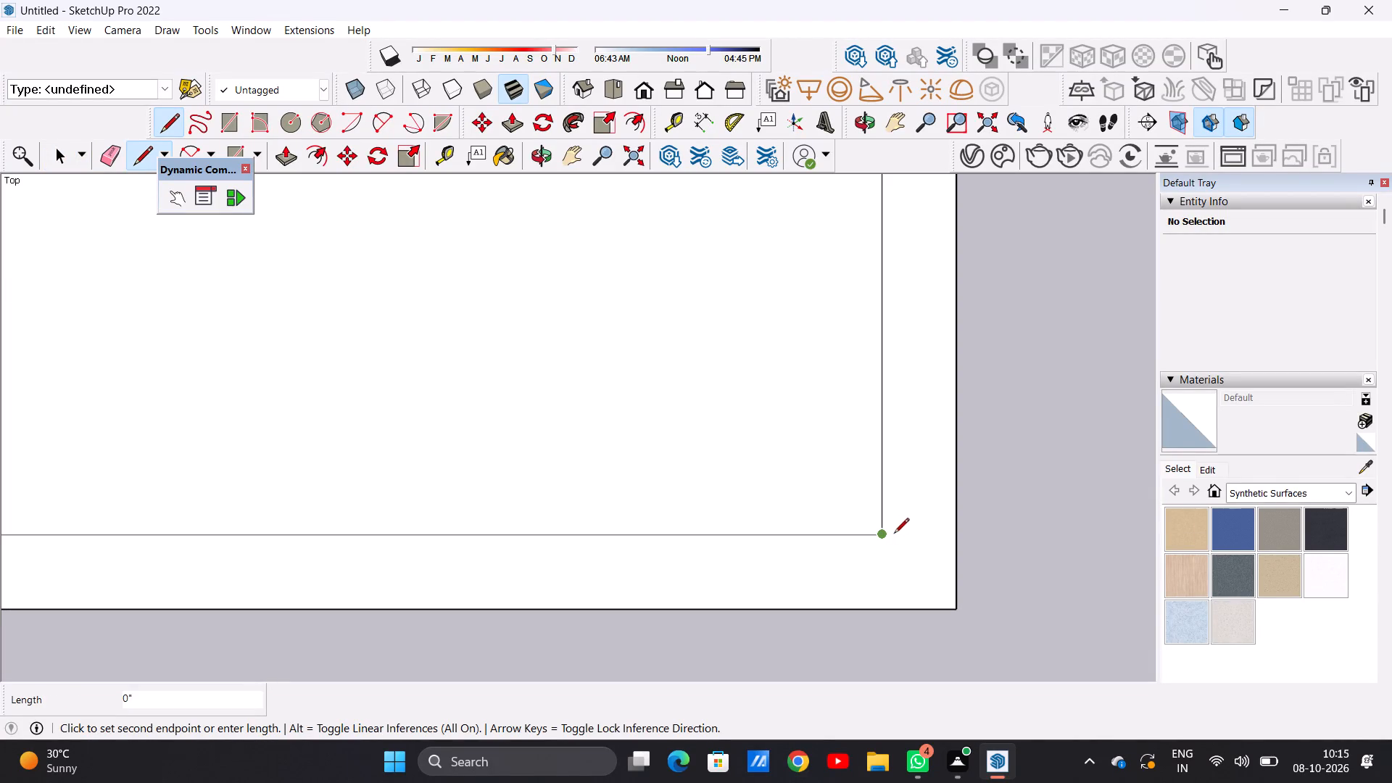
left_click(956, 538)
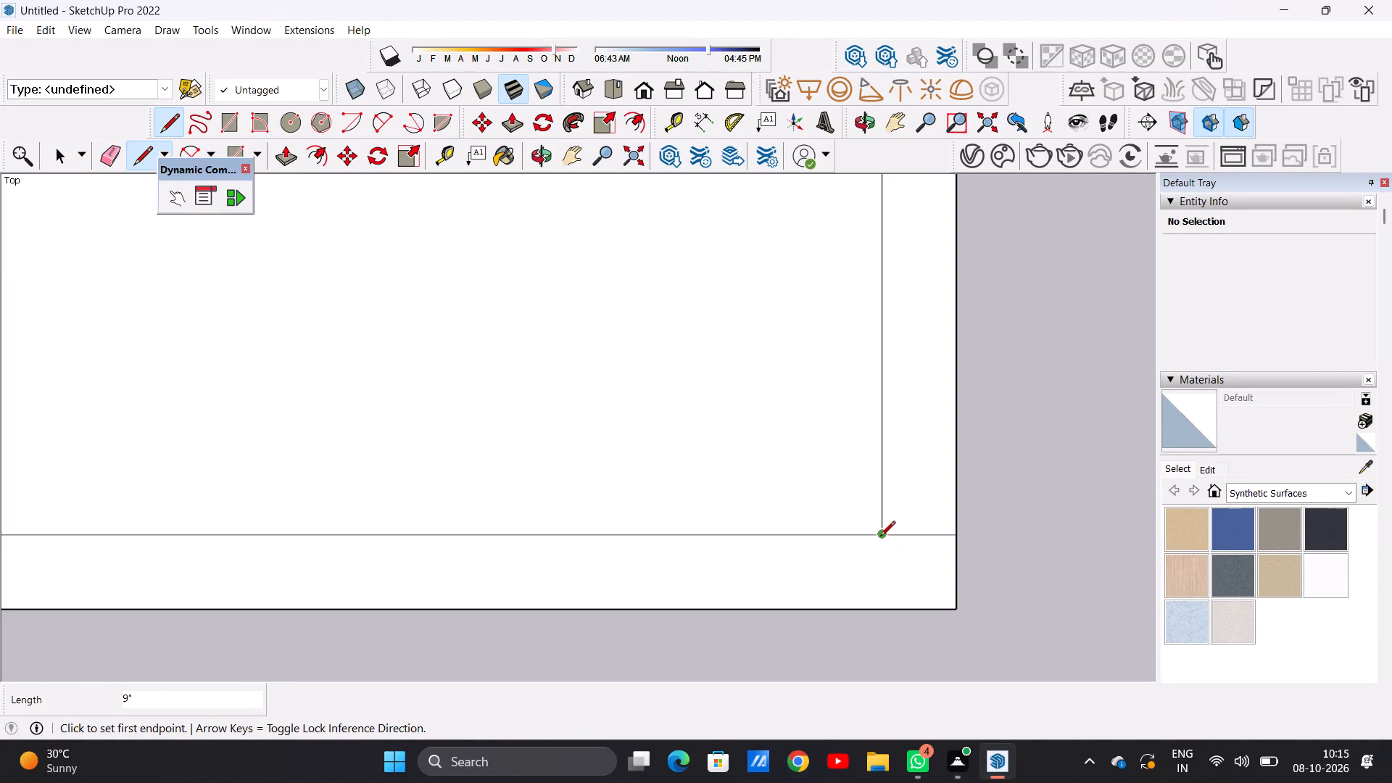
left_click(880, 537)
left_click(881, 608)
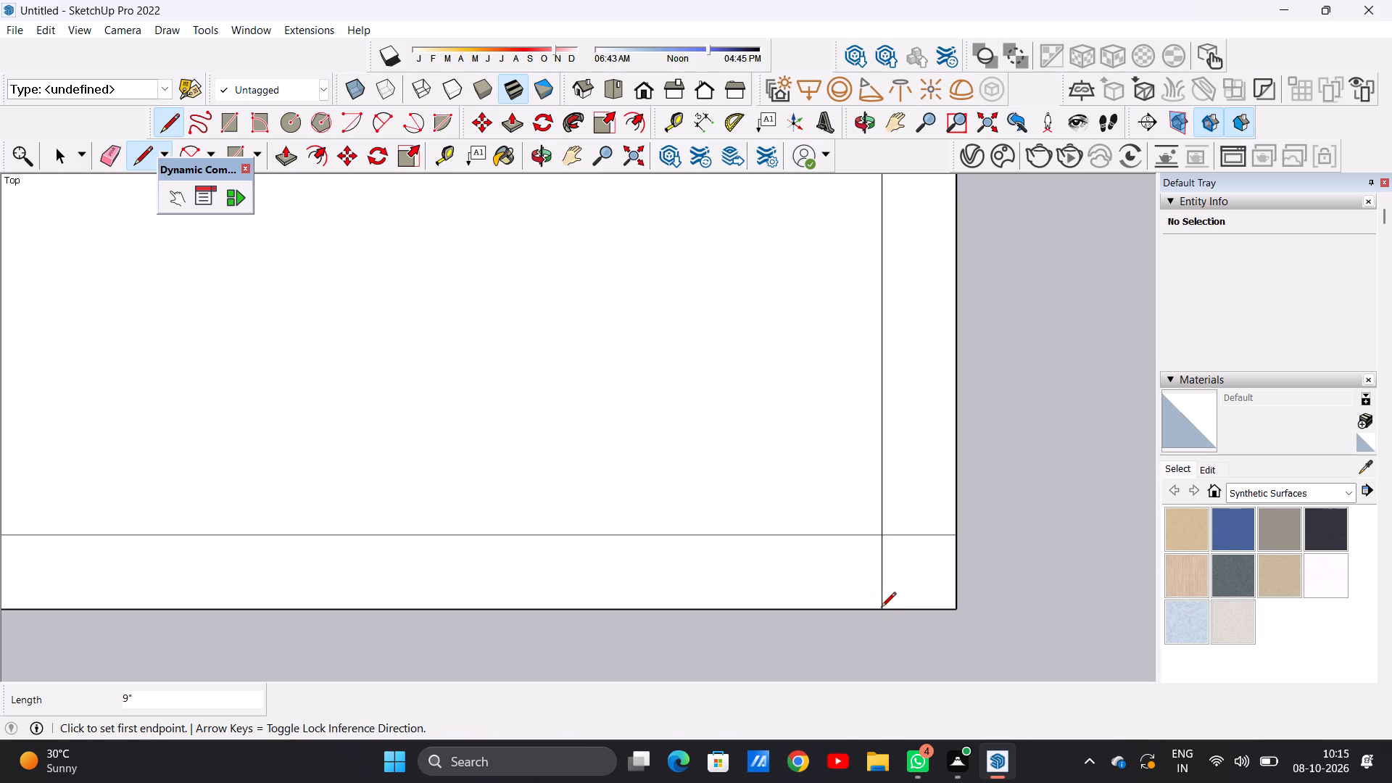
key("space")
Draw a short line across the front wall strip, slightly right of its midpoint, from the inner offset edge to the outer edge.
scroll(890, 619, "up", 11)
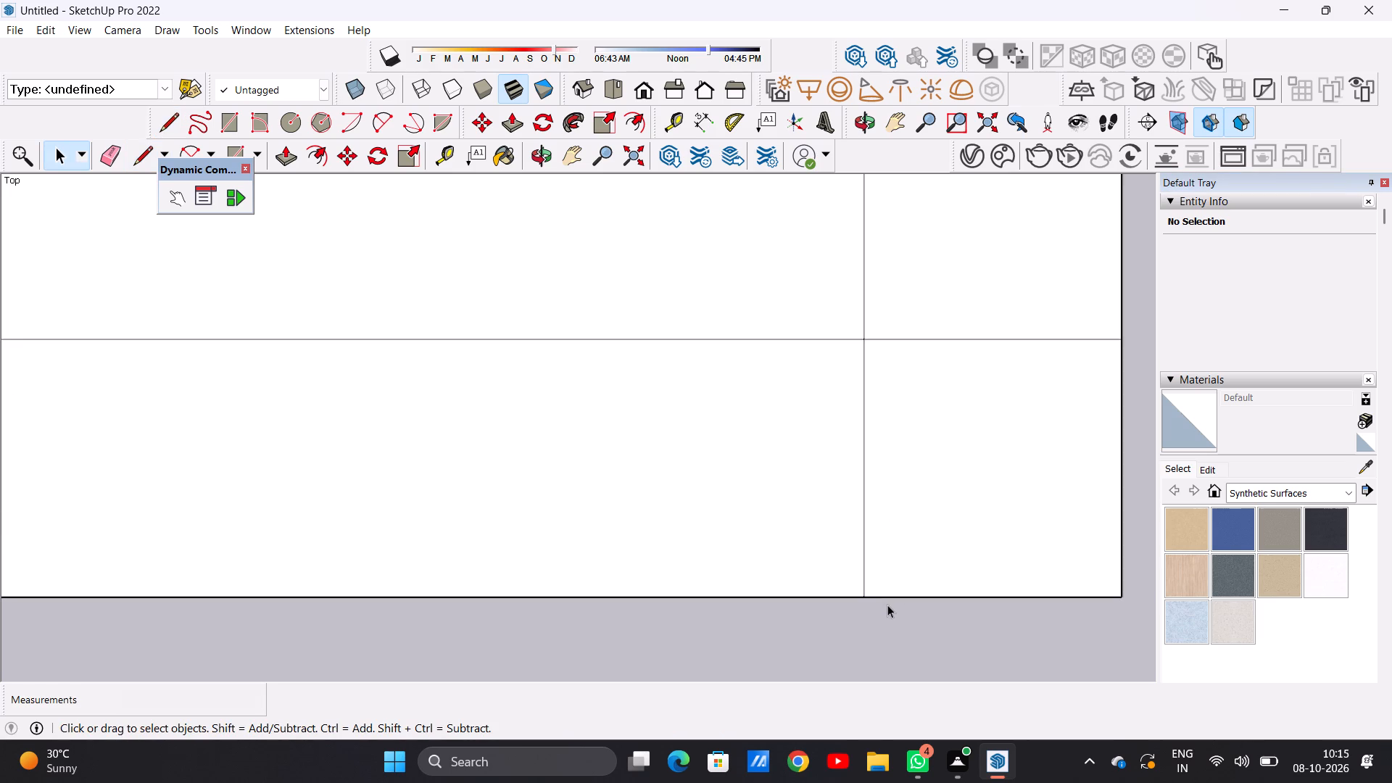
scroll(891, 610, "up", 2)
scroll(891, 610, "down", 20)
scroll(891, 610, "down", 2)
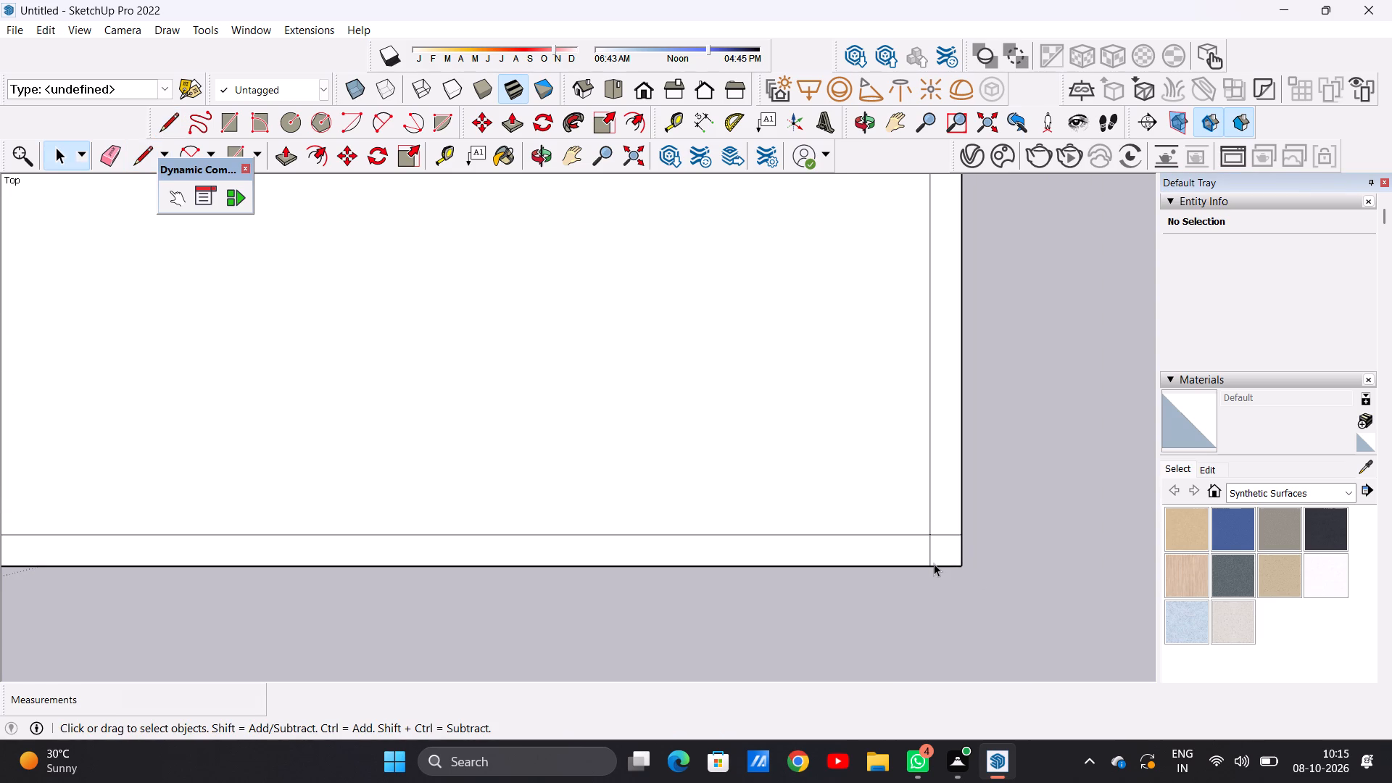
scroll(934, 563, "down", 19)
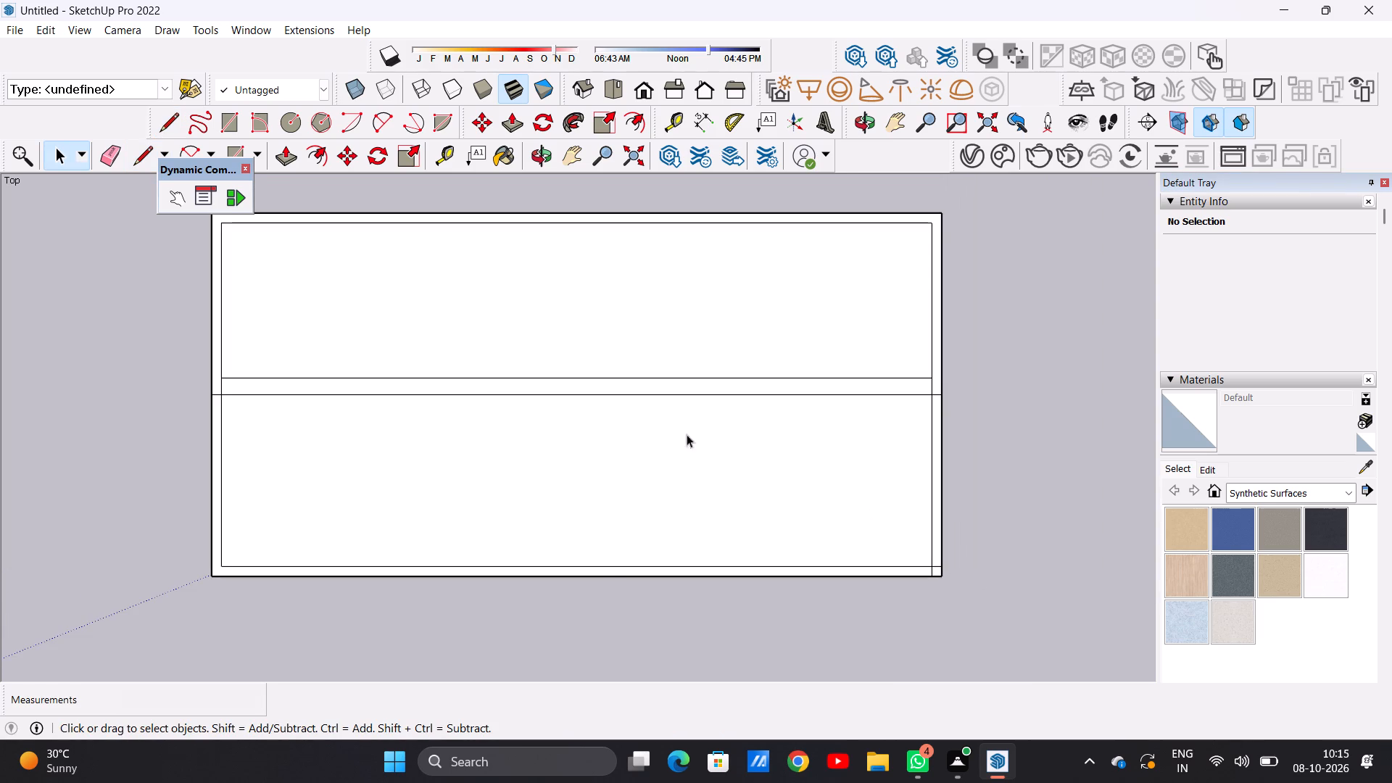
scroll(559, 462, "down", 6)
scroll(538, 415, "up", 5)
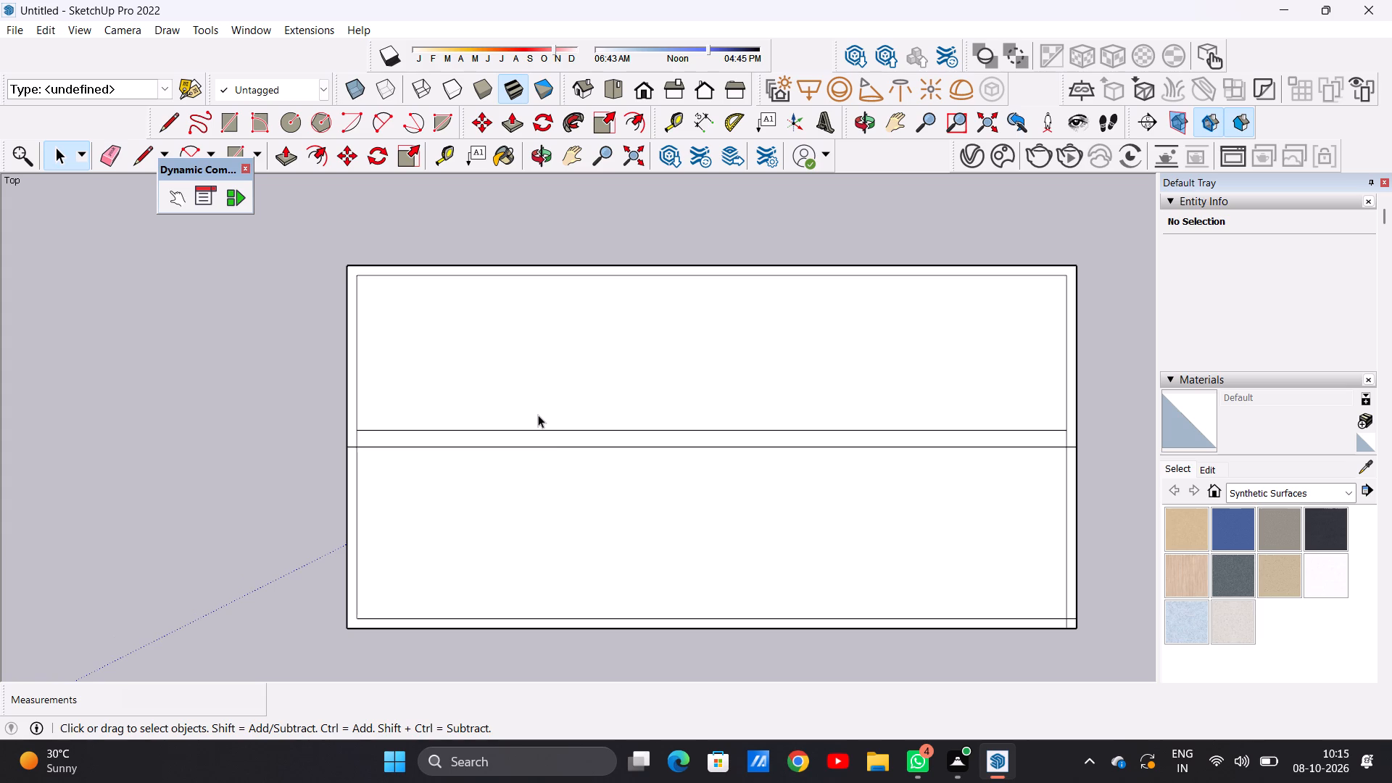
scroll(681, 508, "down", 20)
scroll(666, 515, "up", 1)
scroll(666, 515, "down", 2)
scroll(687, 527, "up", 4)
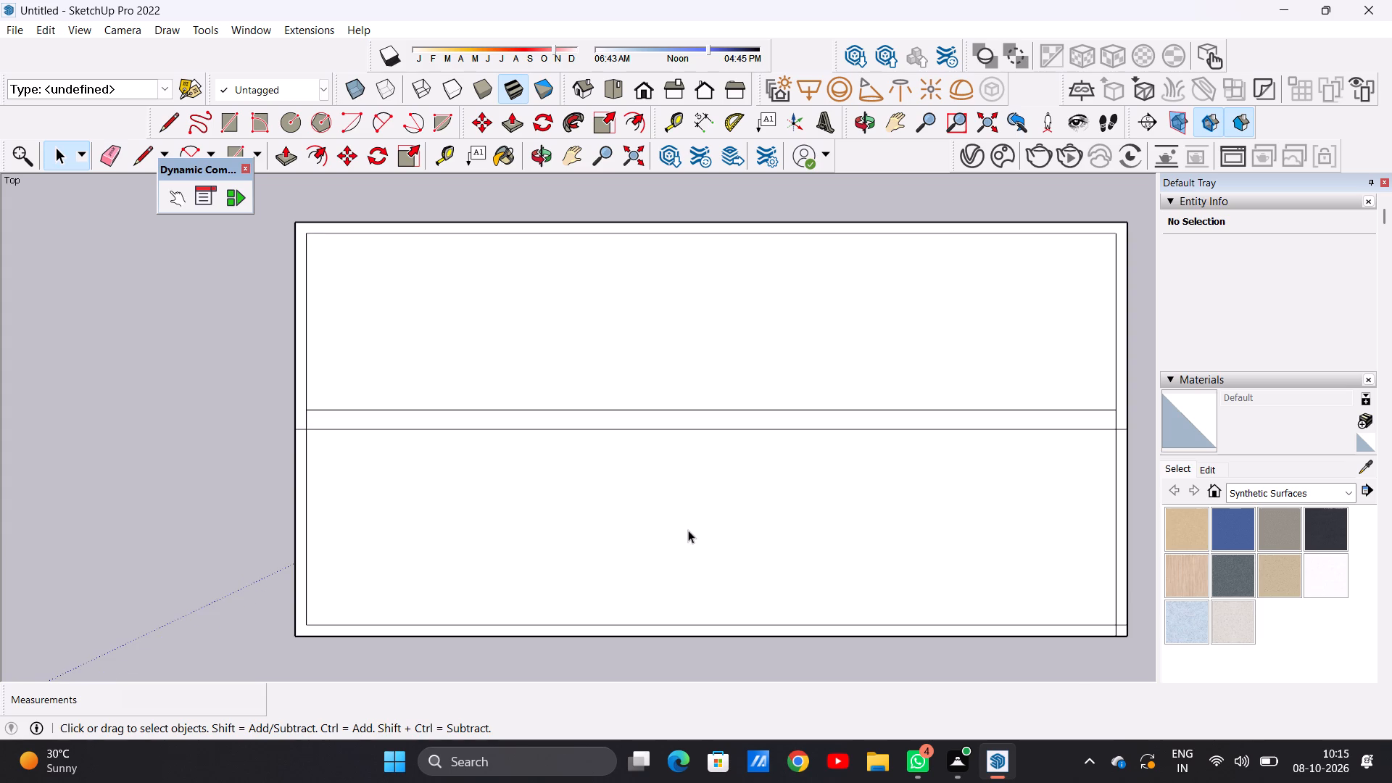
key("l")
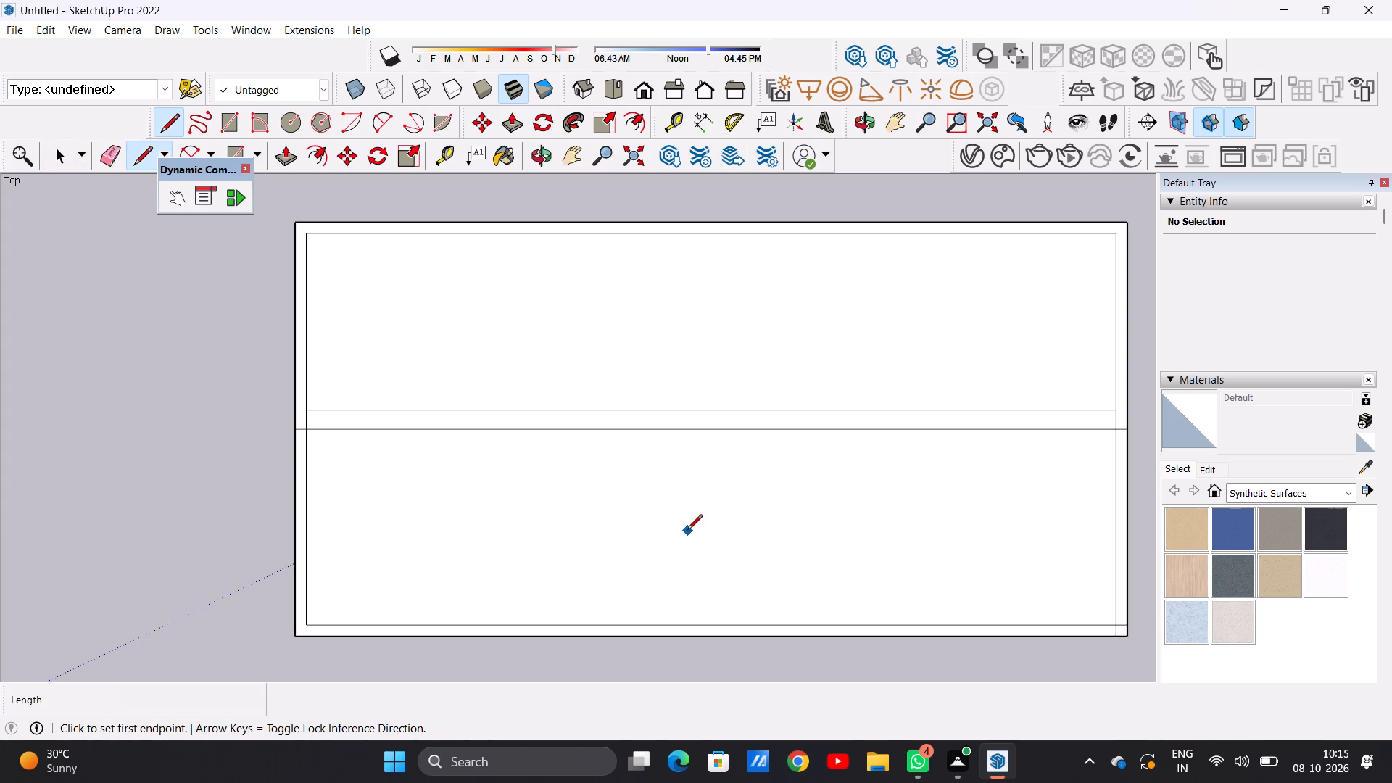
scroll(687, 614, "down", 2)
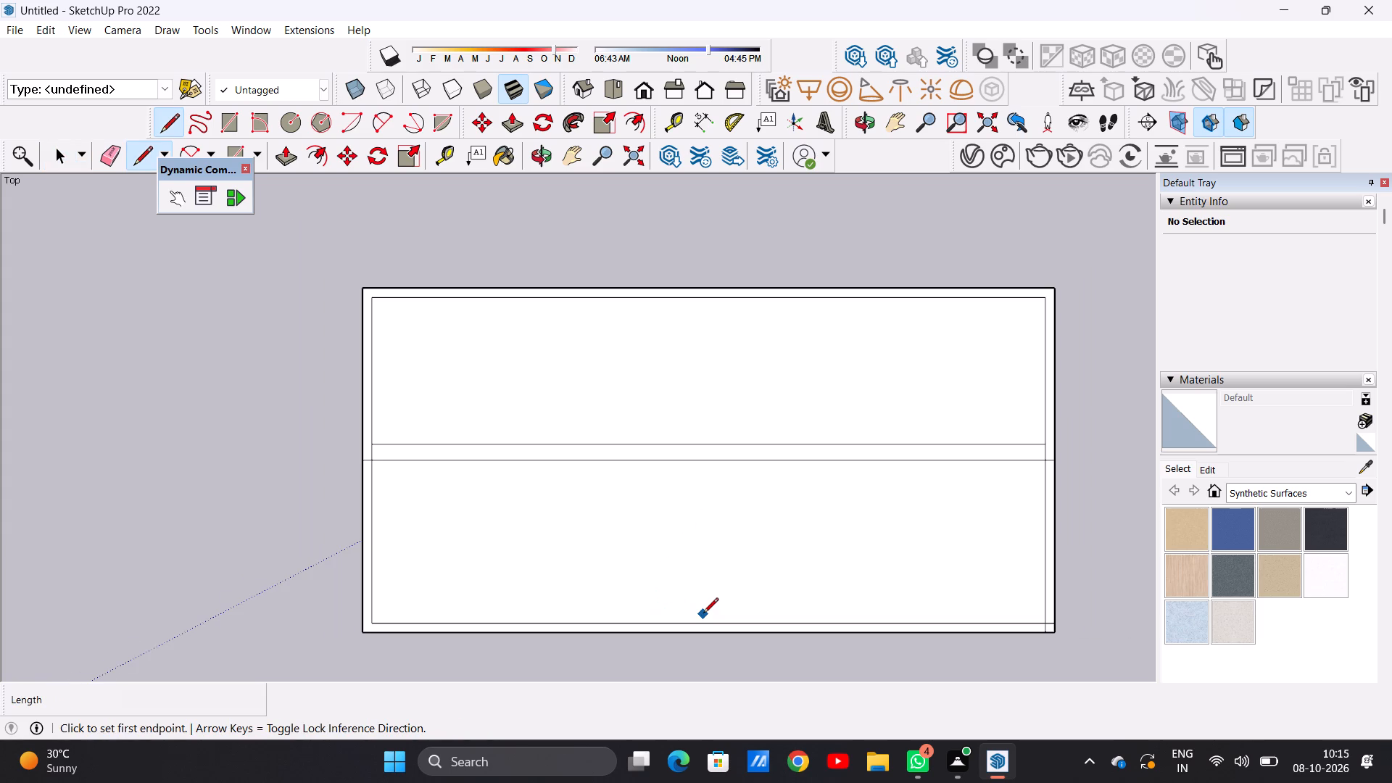
scroll(724, 629, "up", 4)
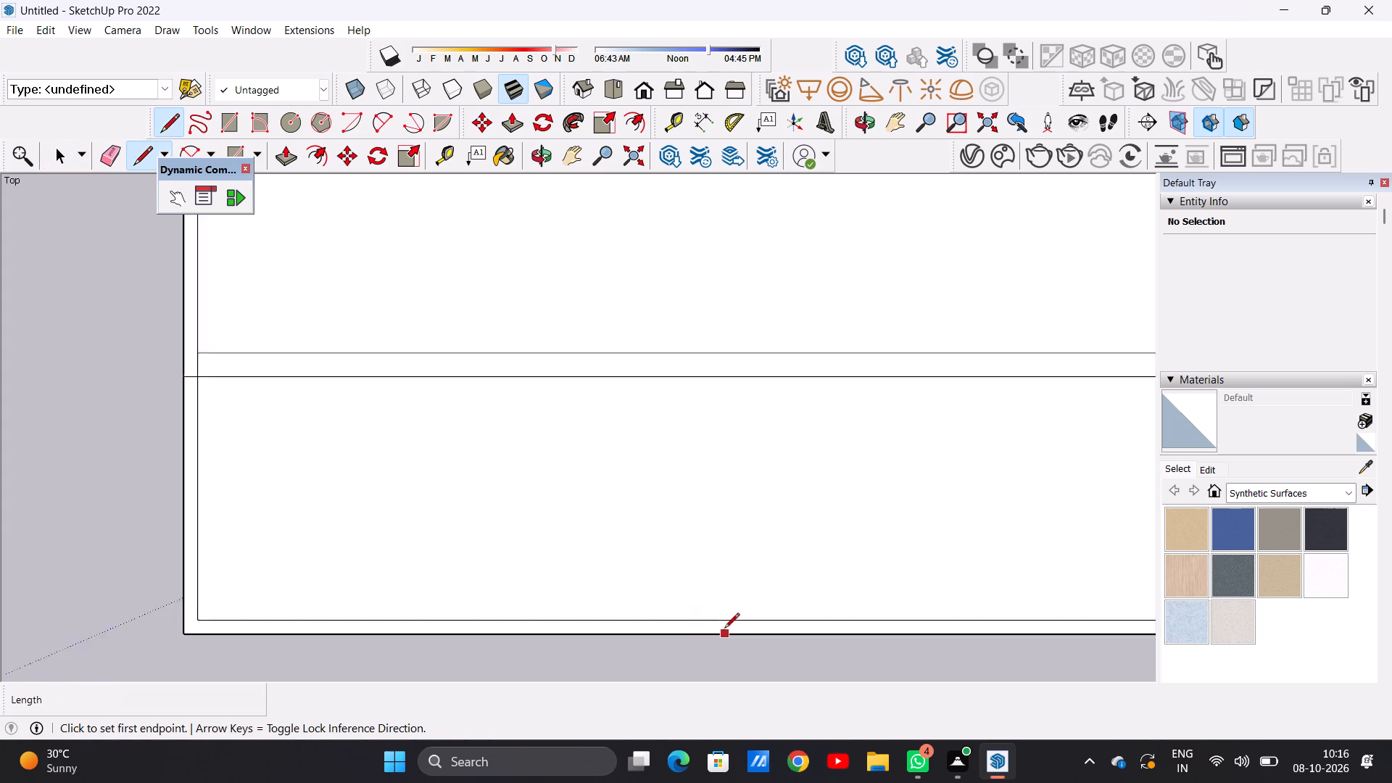
scroll(724, 629, "up", 1)
left_click(722, 618)
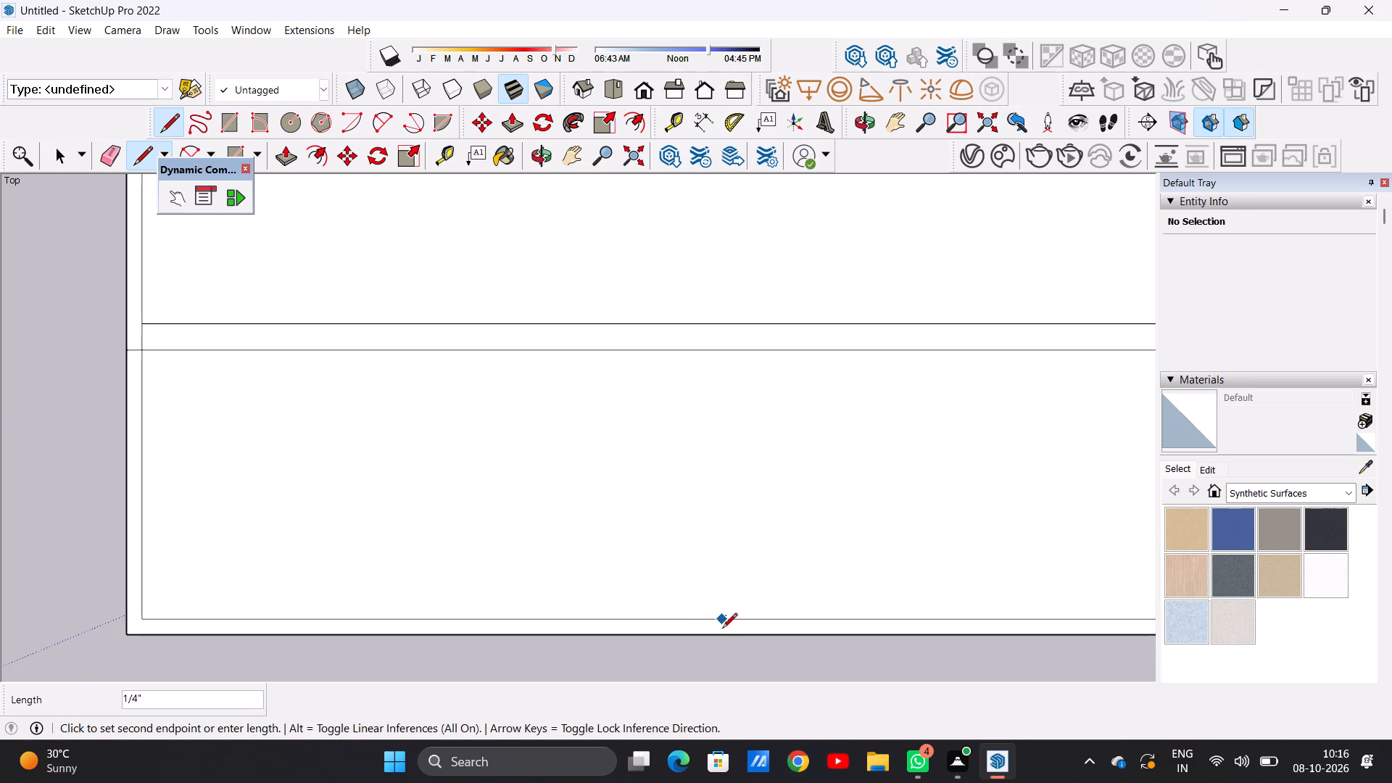
left_click(722, 637)
Draw a crosswise line about 26' long between the front and back inner offset edges, roughly two-fifths along from the slab's left side.
scroll(721, 629, "down", 12)
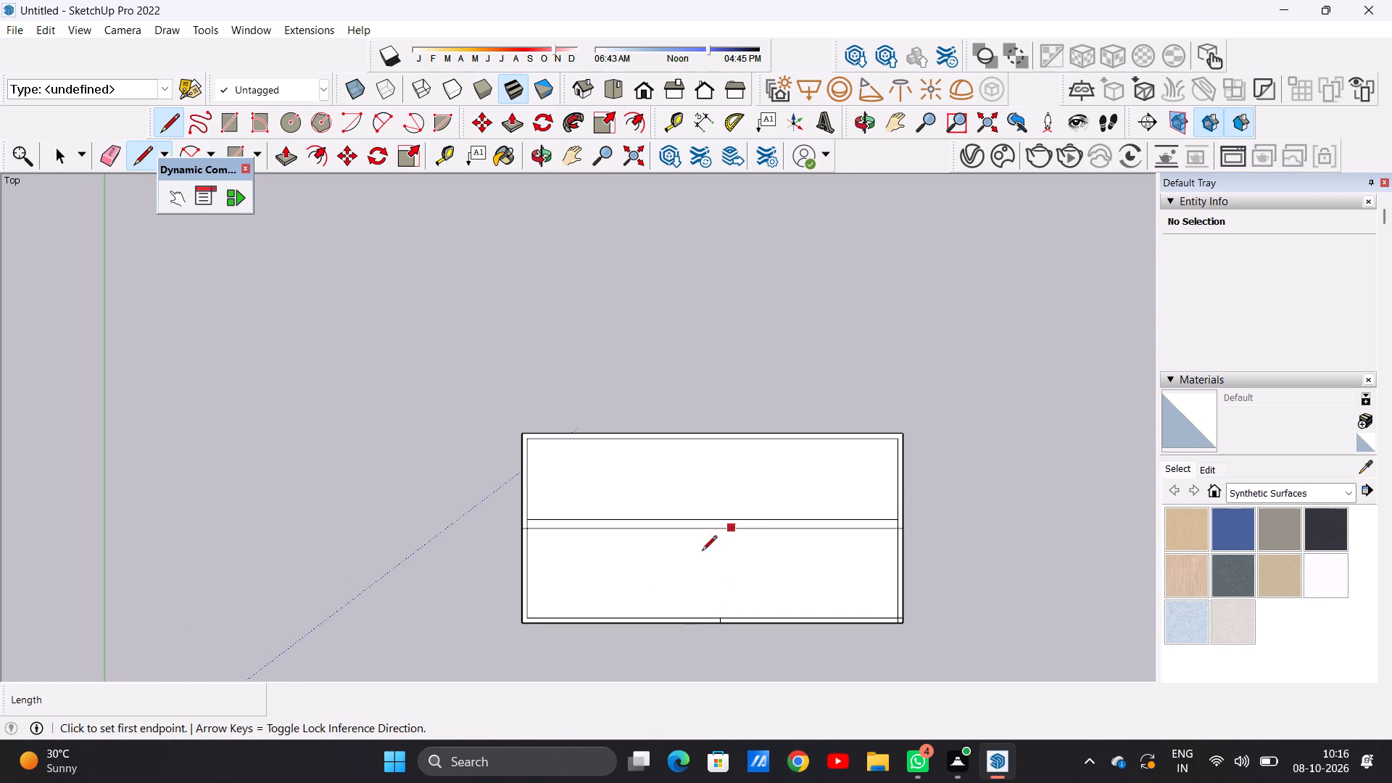
scroll(665, 585, "down", 2)
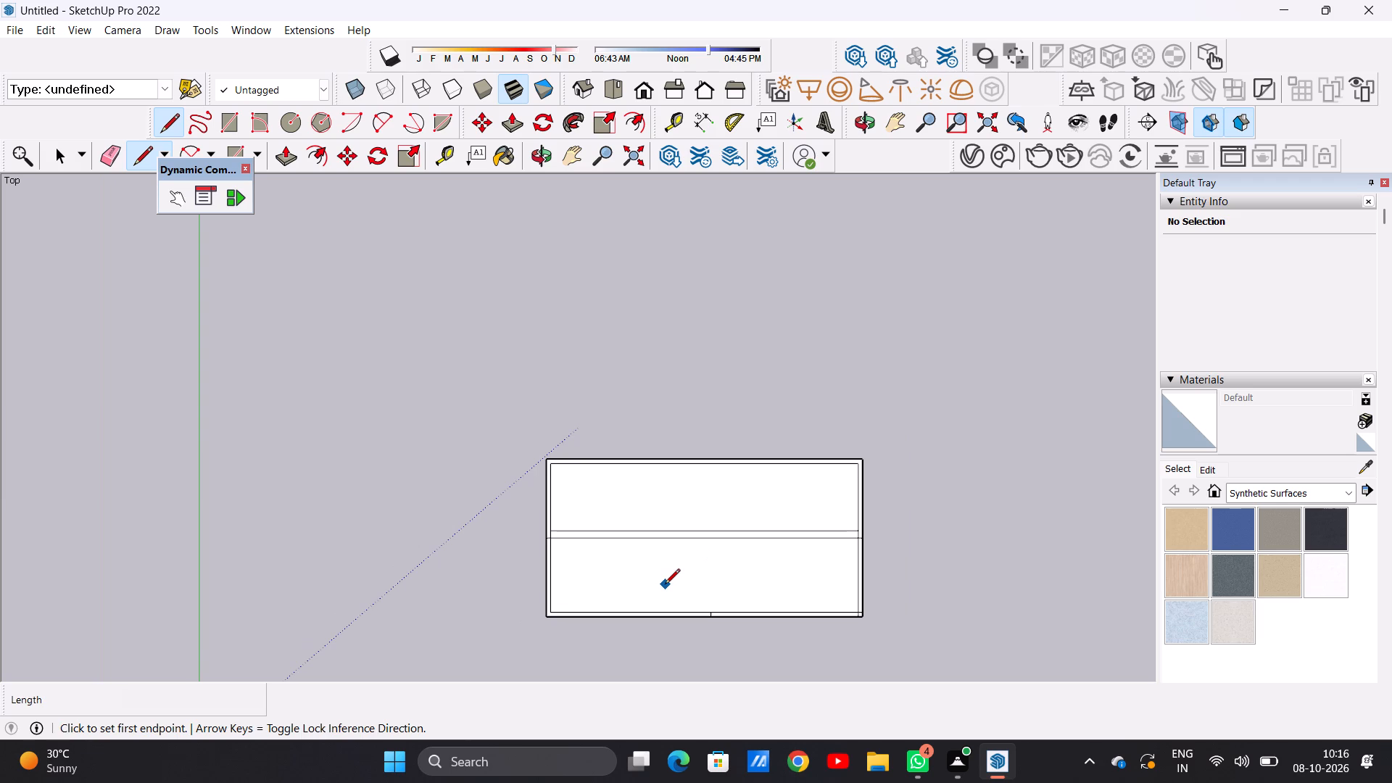
scroll(669, 577, "up", 5)
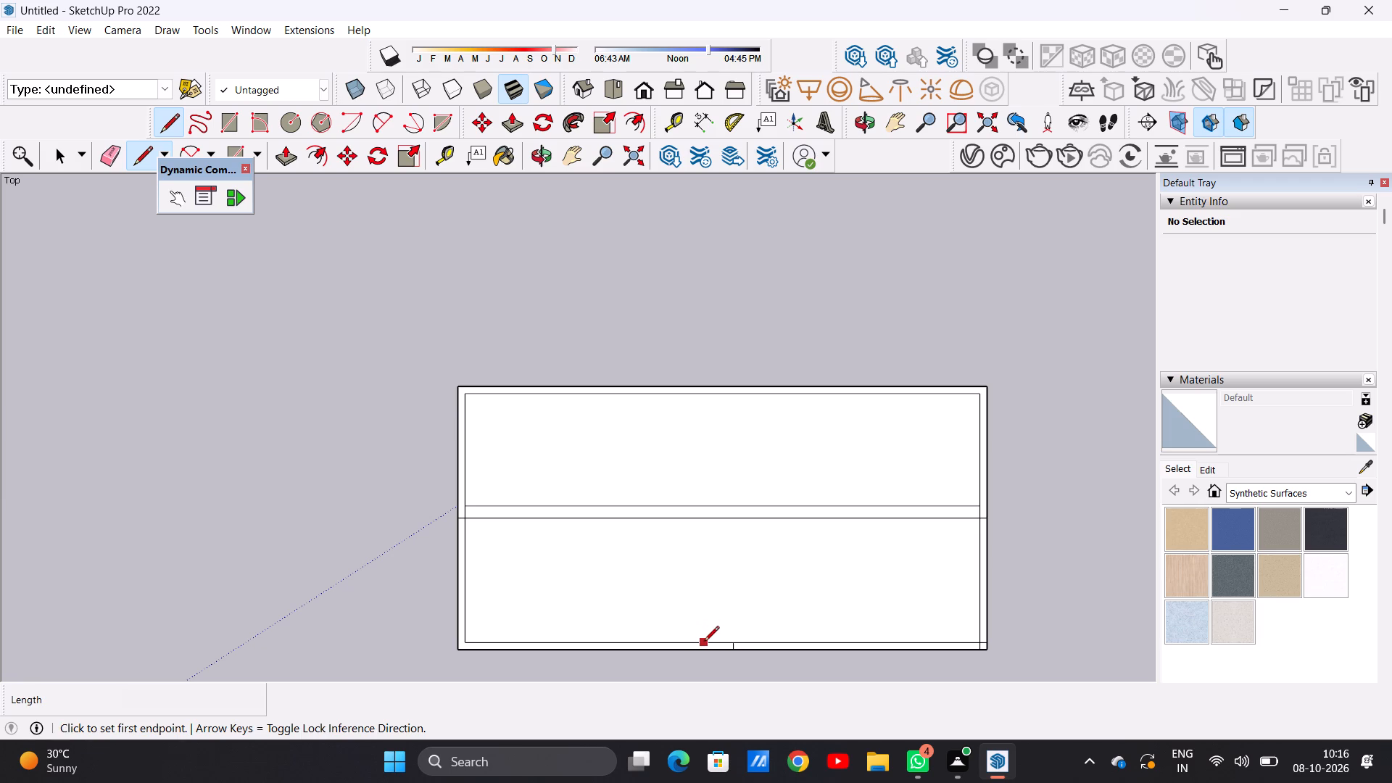
scroll(704, 642, "up", 9)
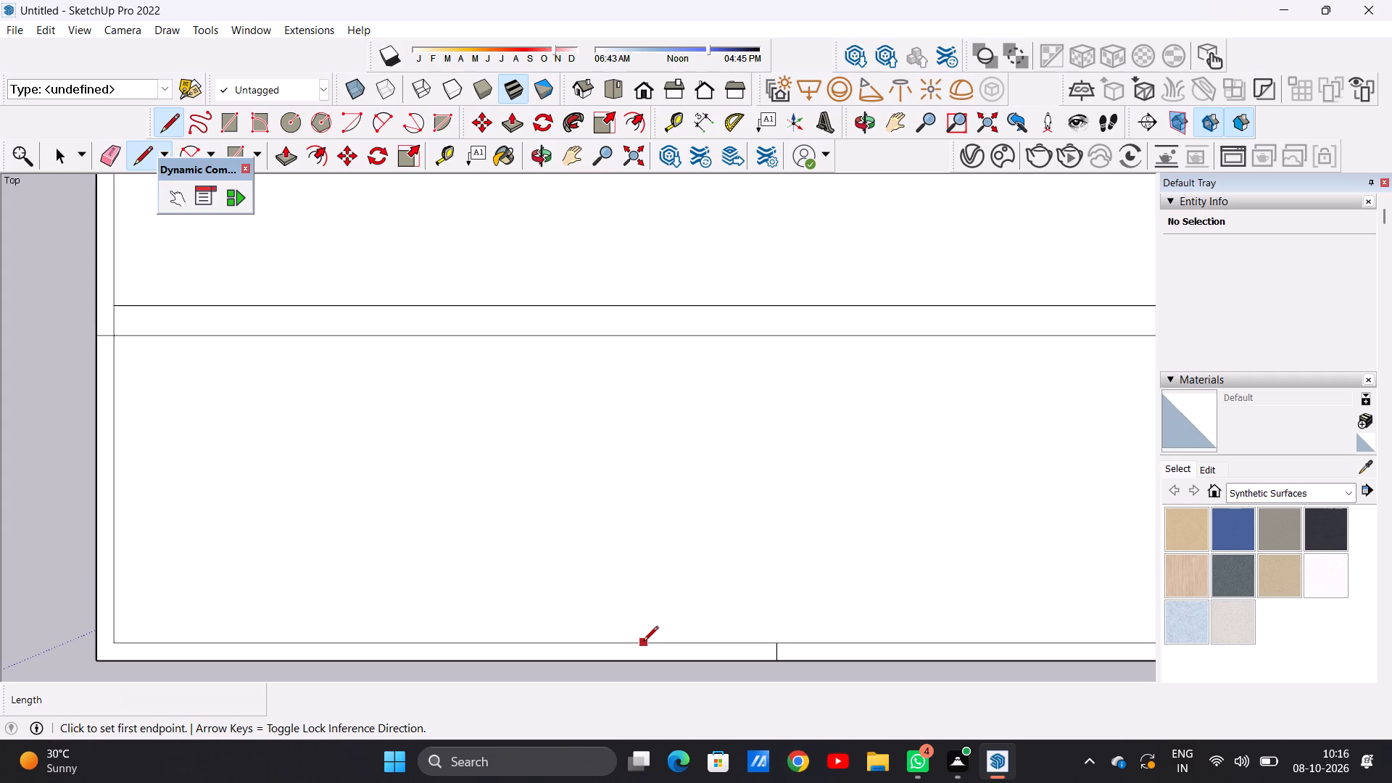
left_click(619, 640)
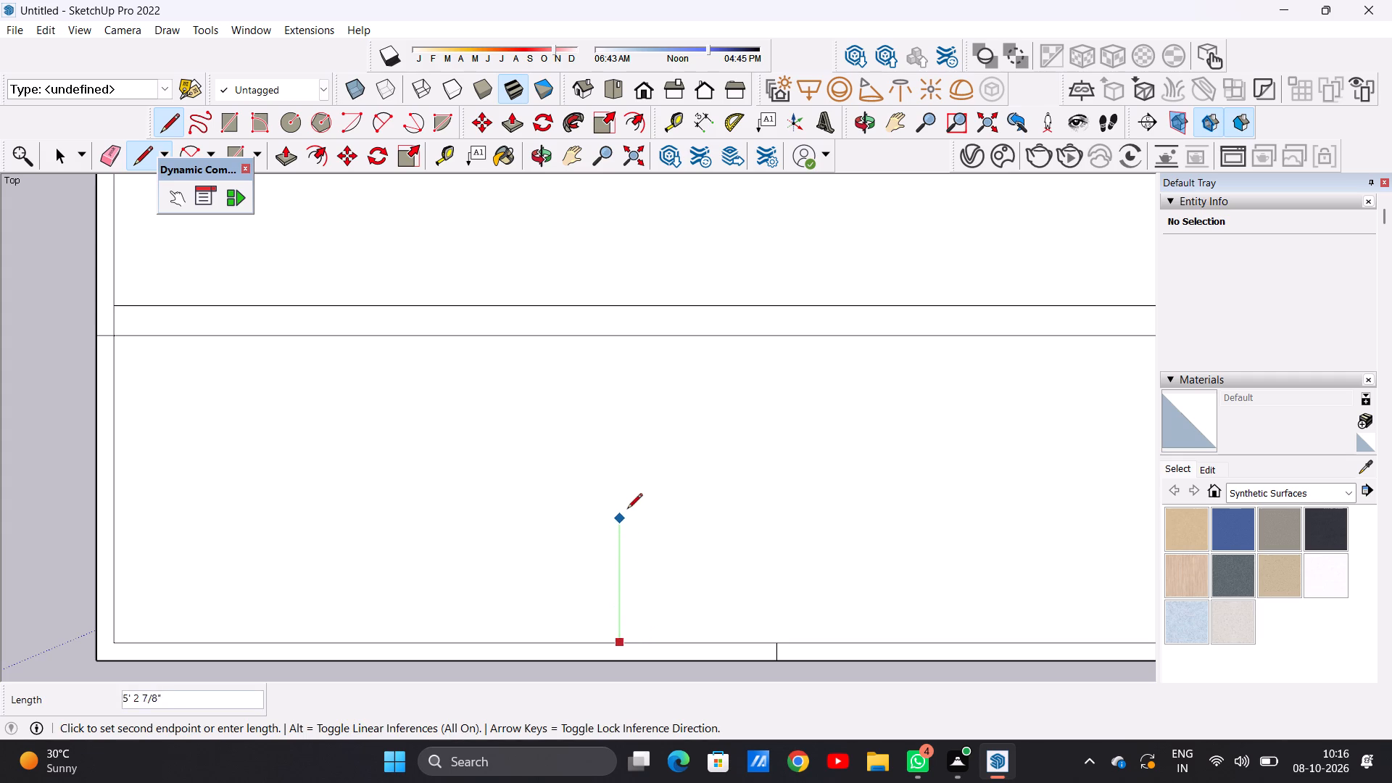
scroll(626, 503, "down", 9)
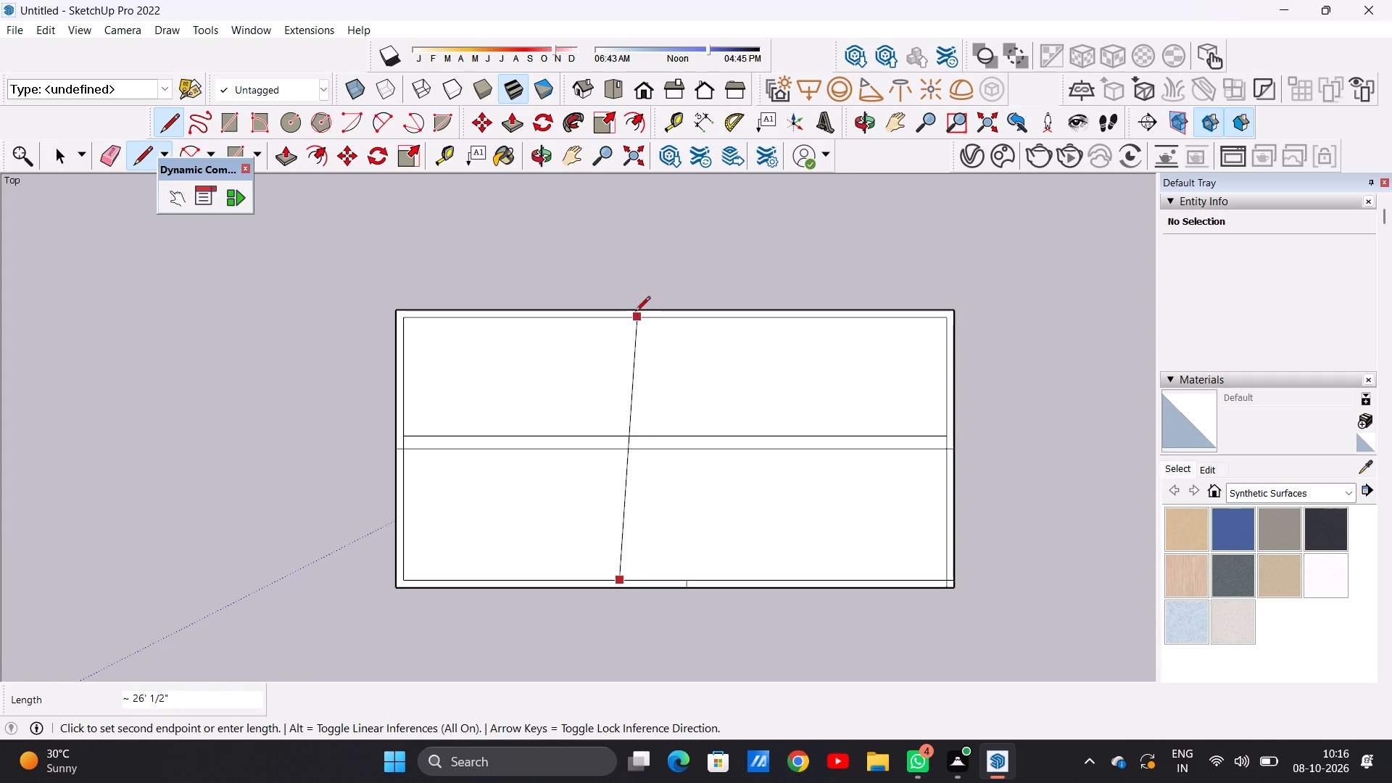
scroll(616, 311, "up", 3)
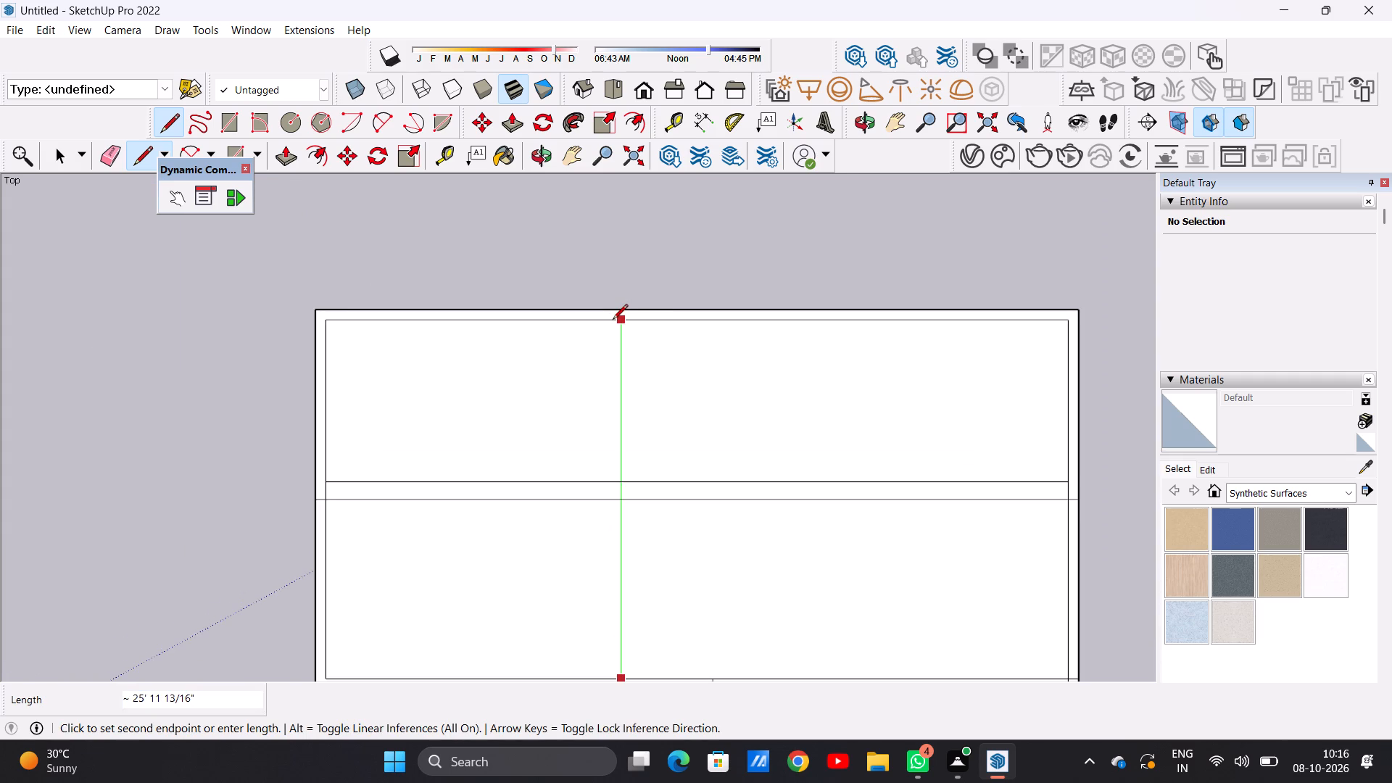
left_click(613, 320)
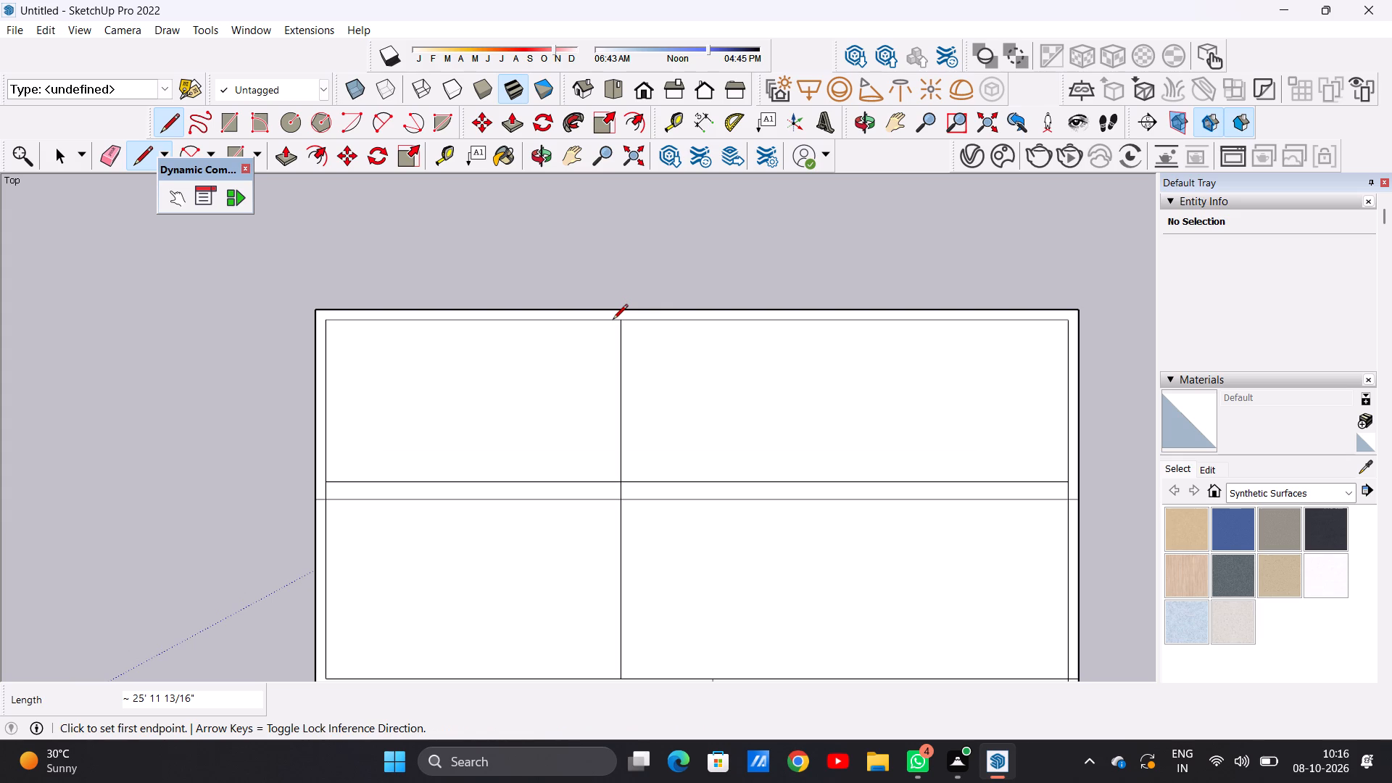
Draw a second parallel crosswise line about 26' long just left of the first, between the front and back inner offset edges.
scroll(608, 536, "down", 2)
scroll(608, 536, "up", 1)
scroll(608, 536, "down", 5)
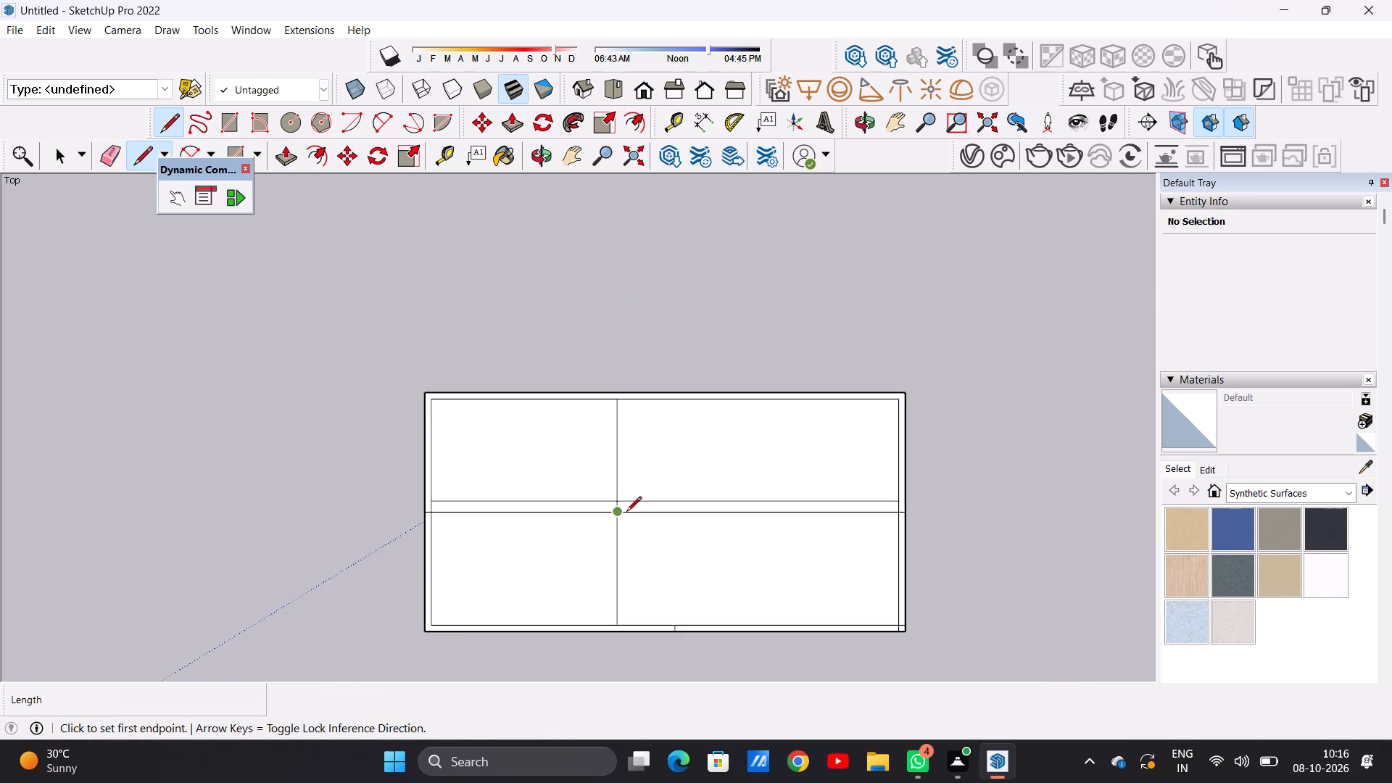
scroll(626, 513, "down", 2)
scroll(639, 591, "up", 2)
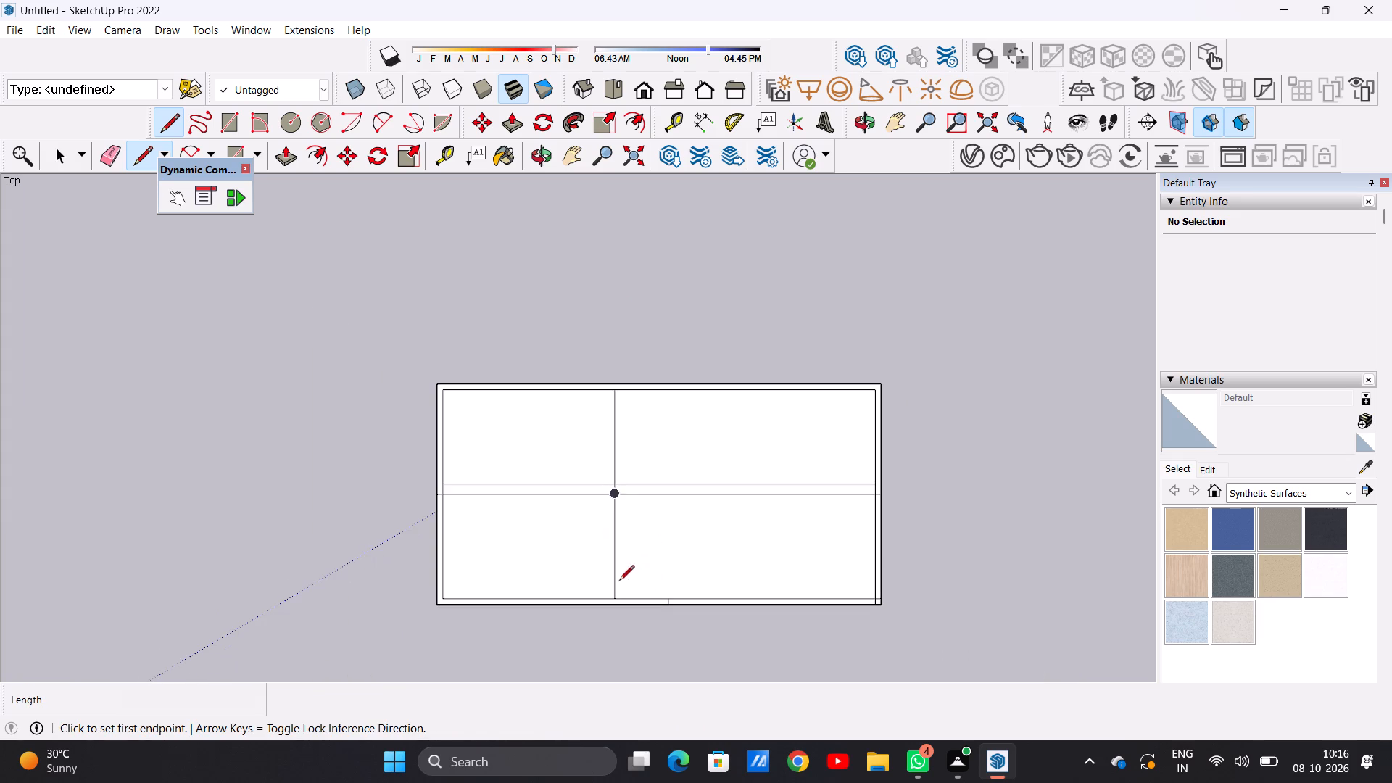
scroll(593, 568, "up", 7)
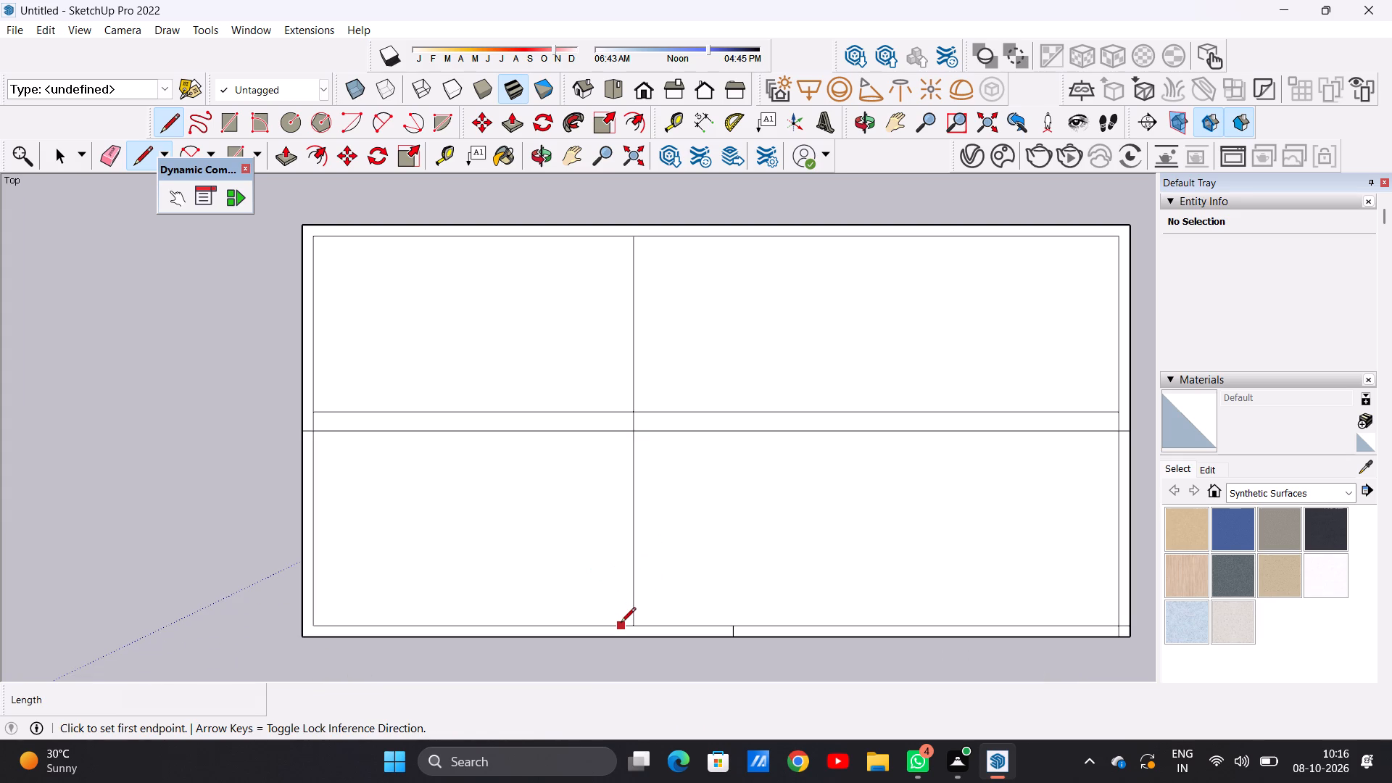
left_click(621, 623)
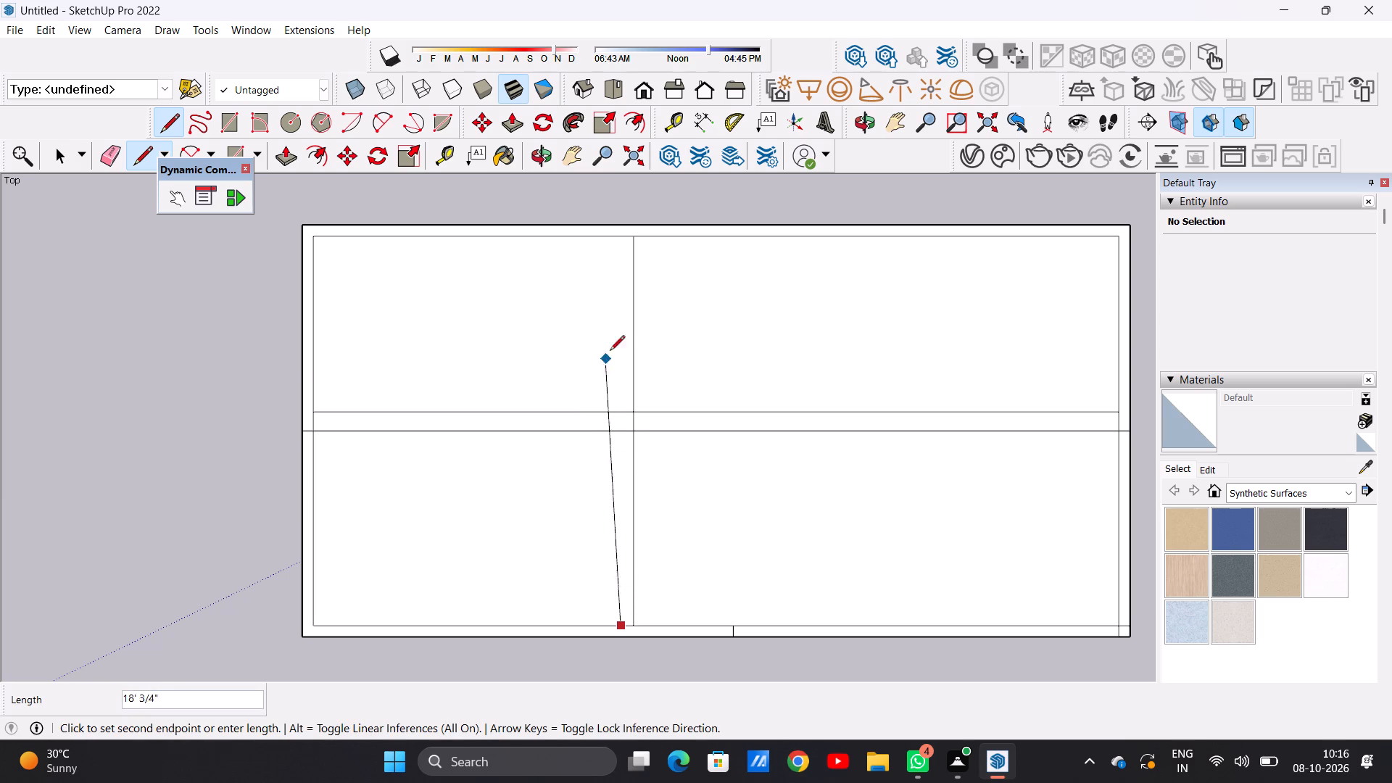
left_click(617, 237)
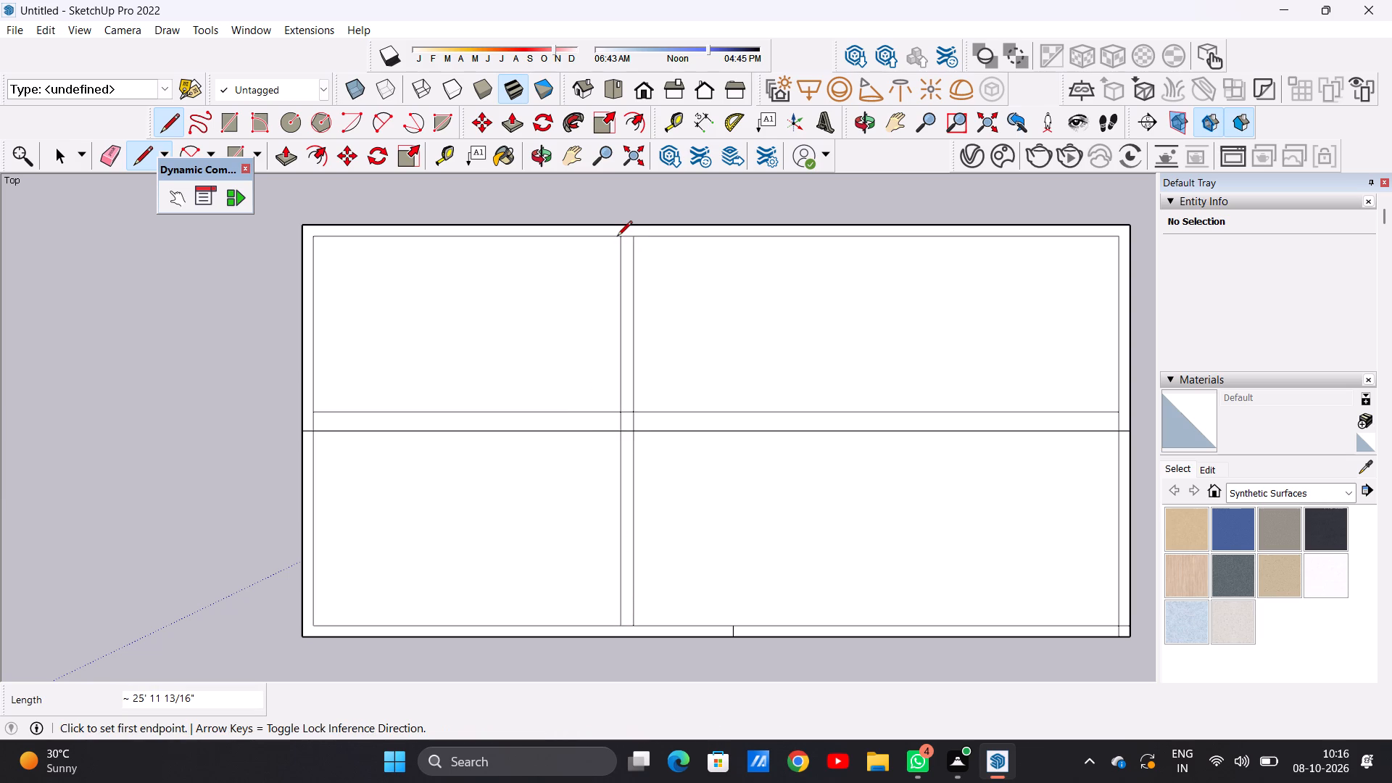
key("space")
Examine the wall-line layout on the slab from above and from an angled 3D view.
scroll(617, 474, "up", 1)
scroll(619, 473, "down", 2)
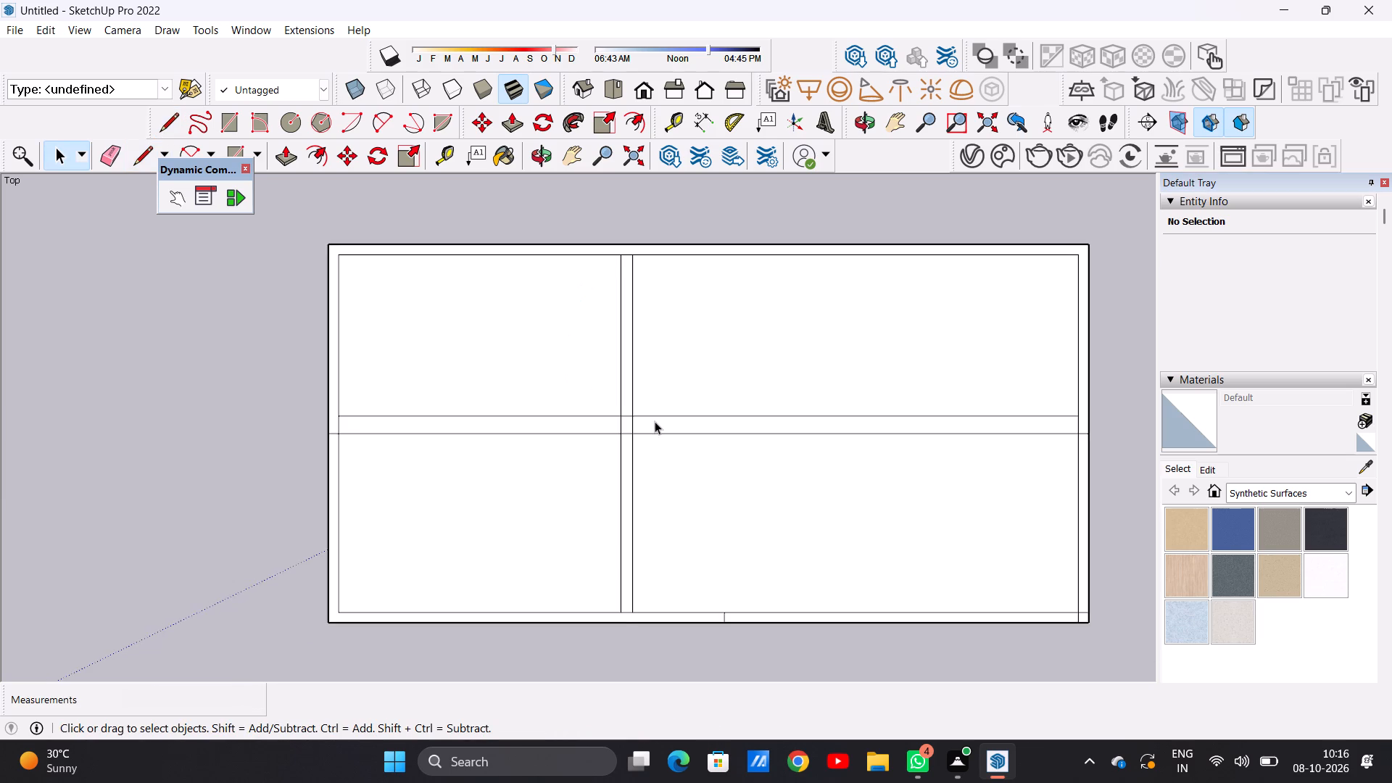
scroll(655, 421, "down", 5)
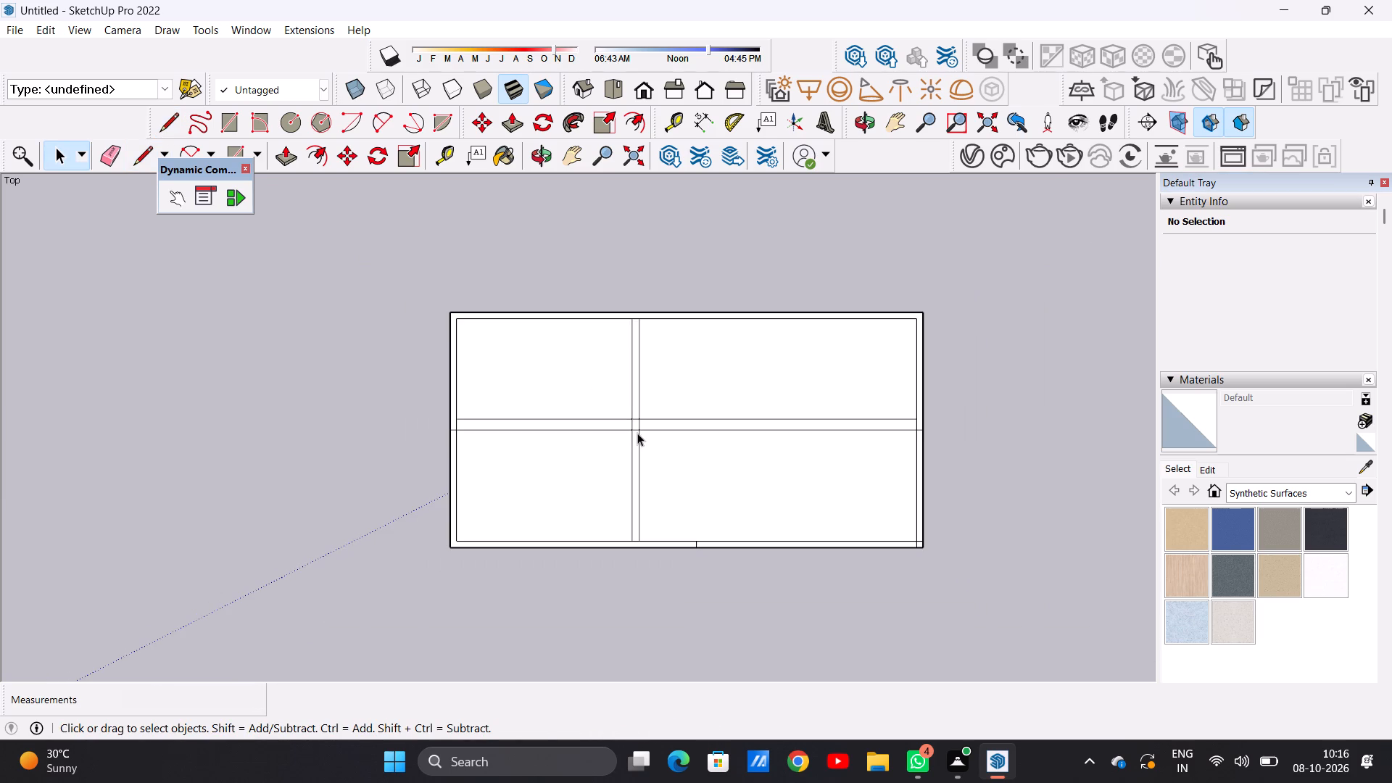
scroll(637, 433, "down", 4)
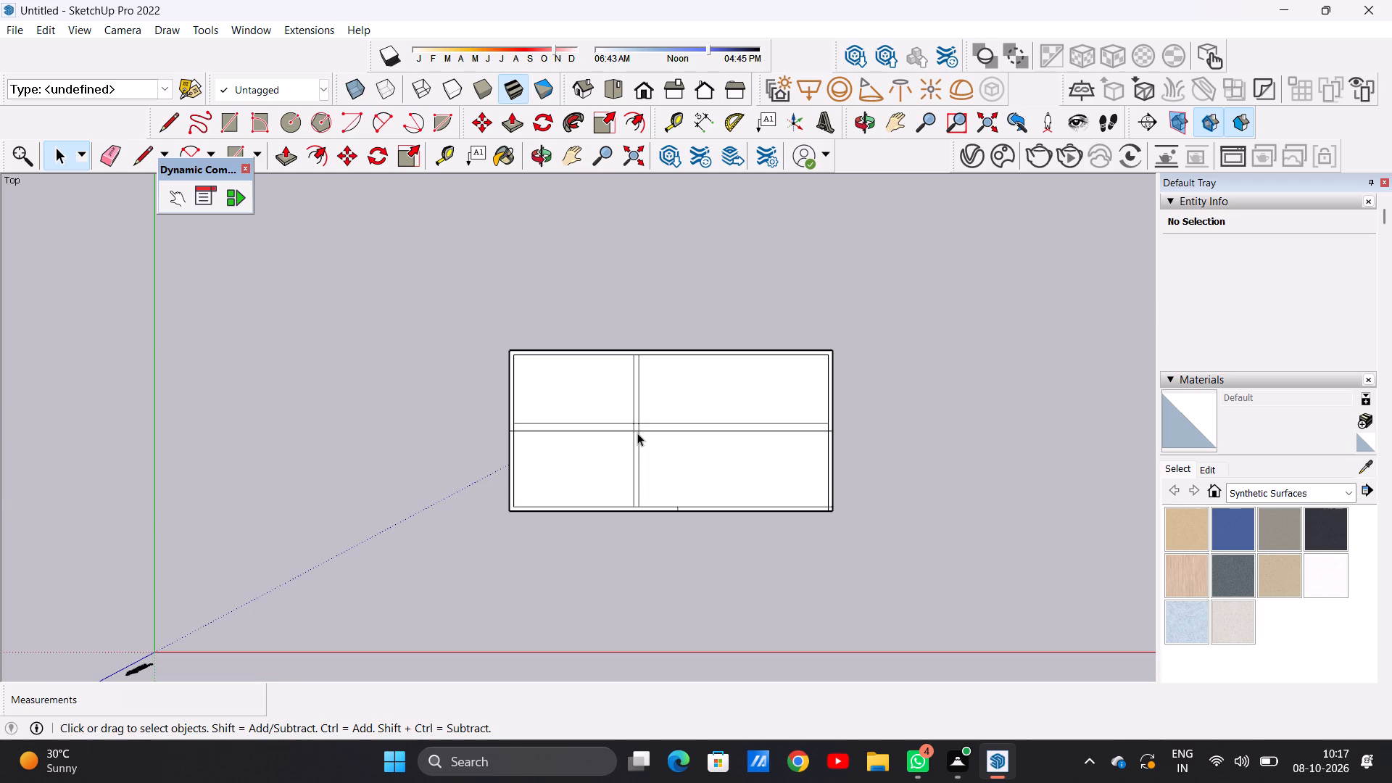
scroll(668, 513, "down", 1)
scroll(668, 515, "up", 1)
scroll(665, 515, "down", 1)
scroll(697, 430, "up", 1)
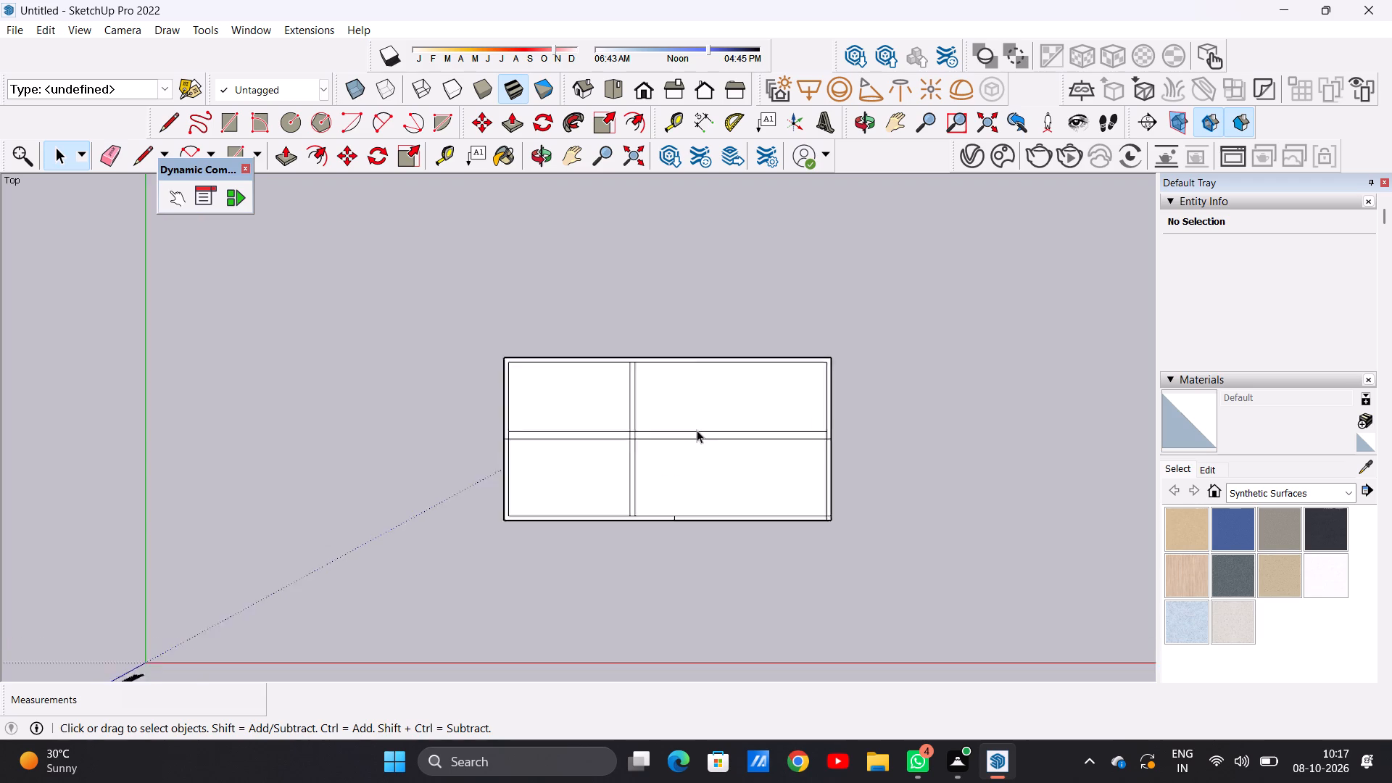
scroll(697, 430, "up", 4)
scroll(597, 490, "down", 7)
scroll(680, 505, "down", 2)
middle_click_drag(749, 539, 757, 456)
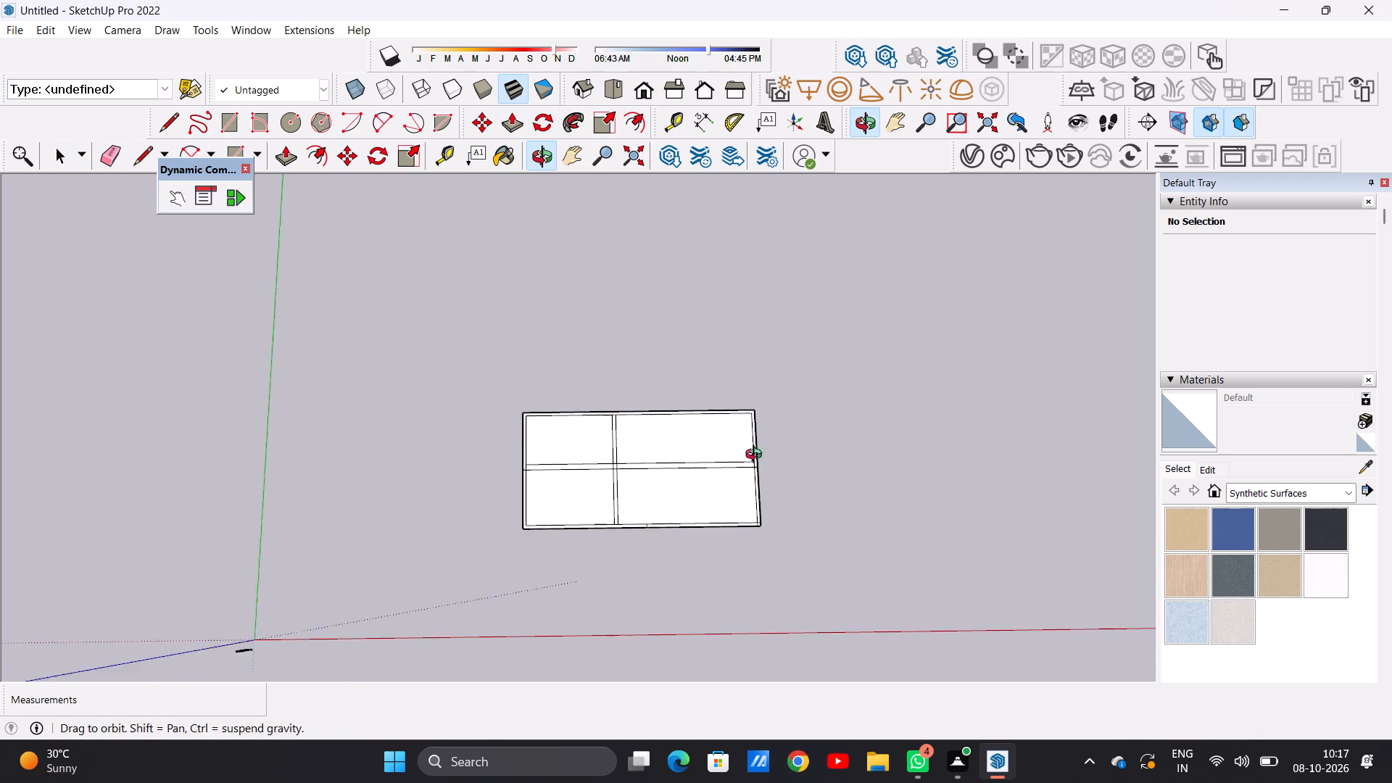
middle_click_drag(757, 456, 738, 398)
scroll(739, 454, "up", 1)
scroll(739, 461, "down", 1)
scroll(739, 463, "up", 8)
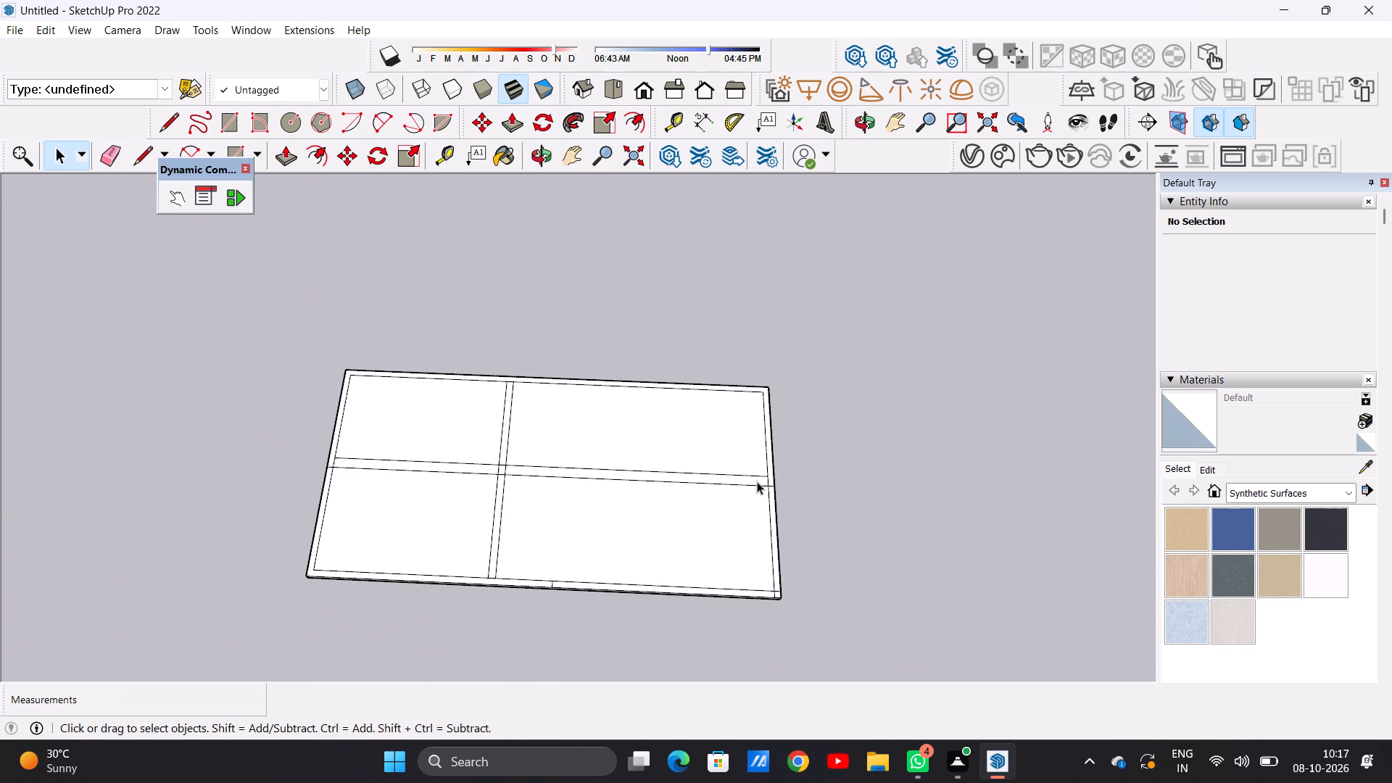
Push/Pull the U-shaped outer wall strip around the rear half of the slab up 10'.
scroll(757, 481, "up", 12)
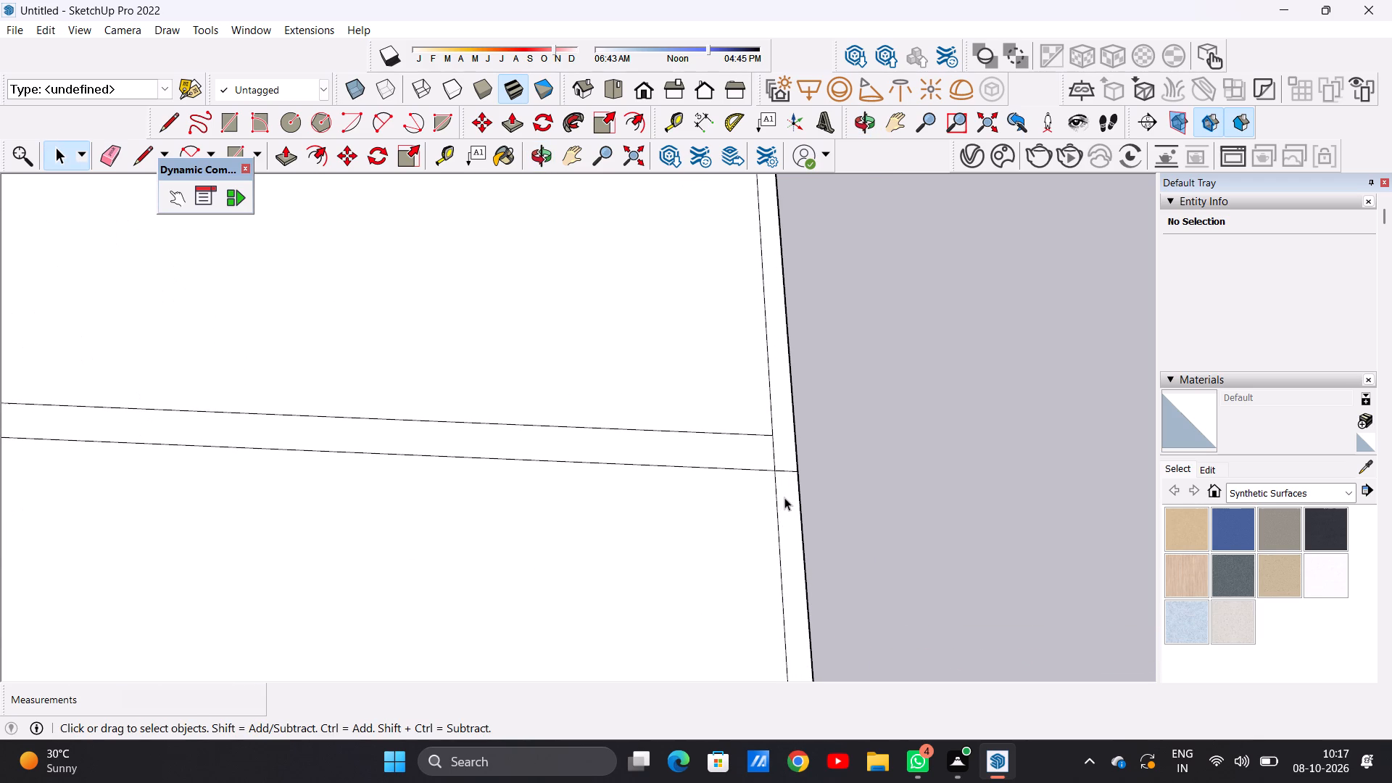
key("p")
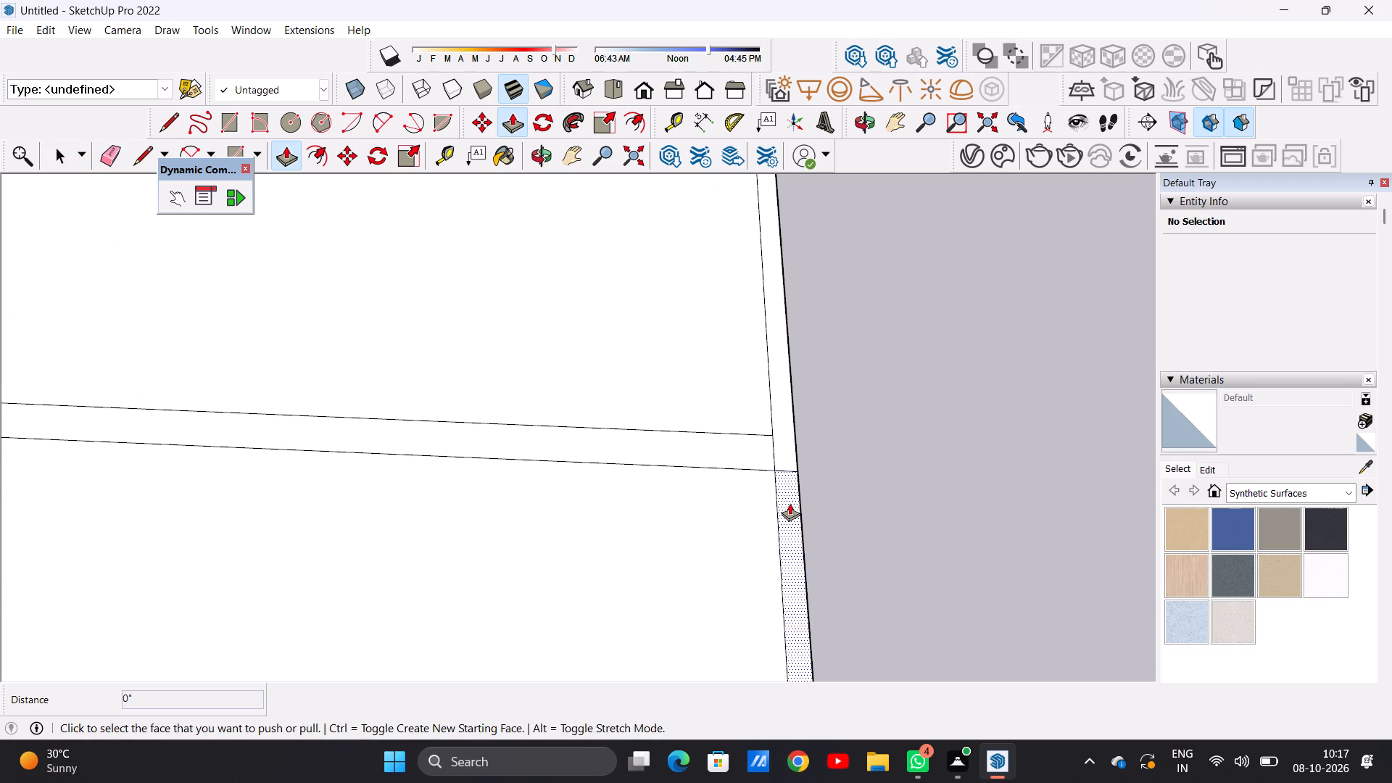
left_click(785, 394)
scroll(797, 296, "down", 9)
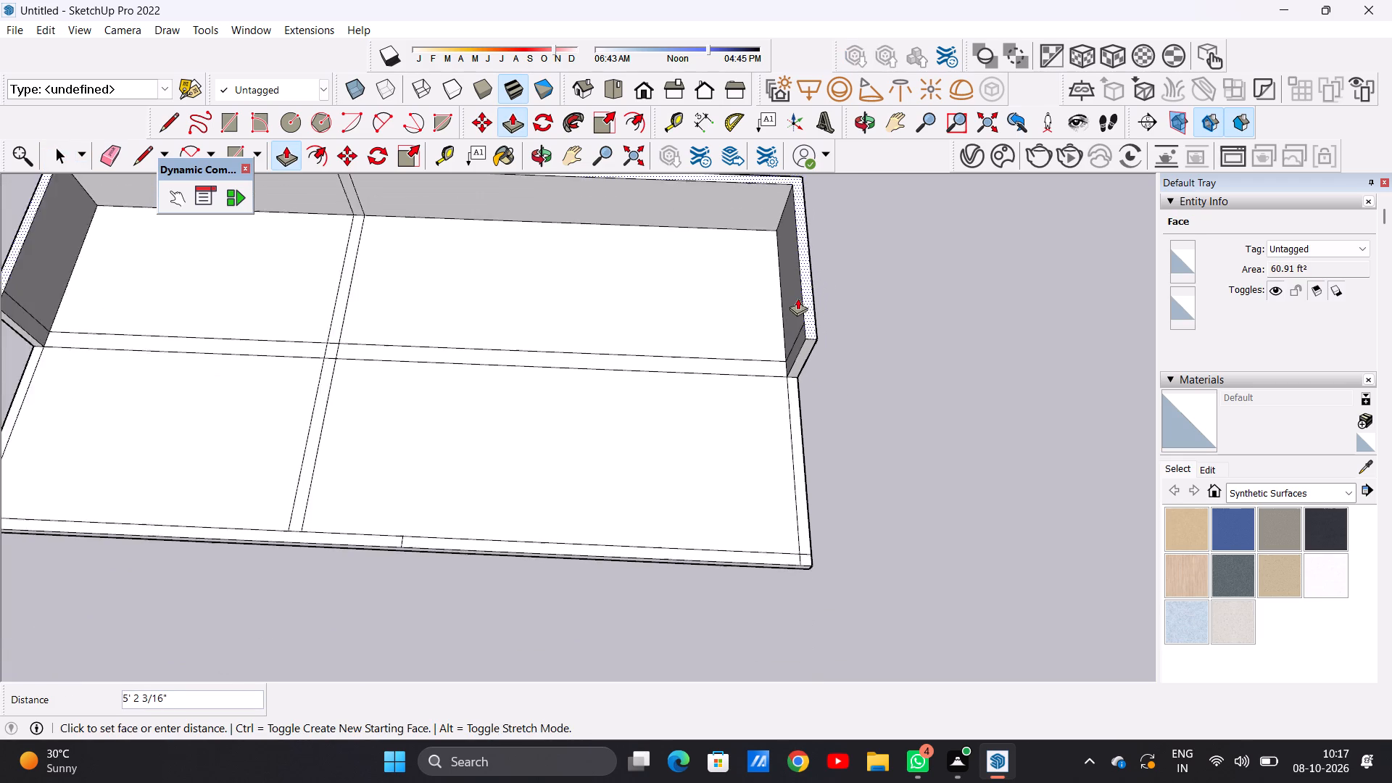
scroll(797, 298, "down", 4)
middle_click_drag(811, 278, 814, 186)
scroll(814, 186, "down", 7)
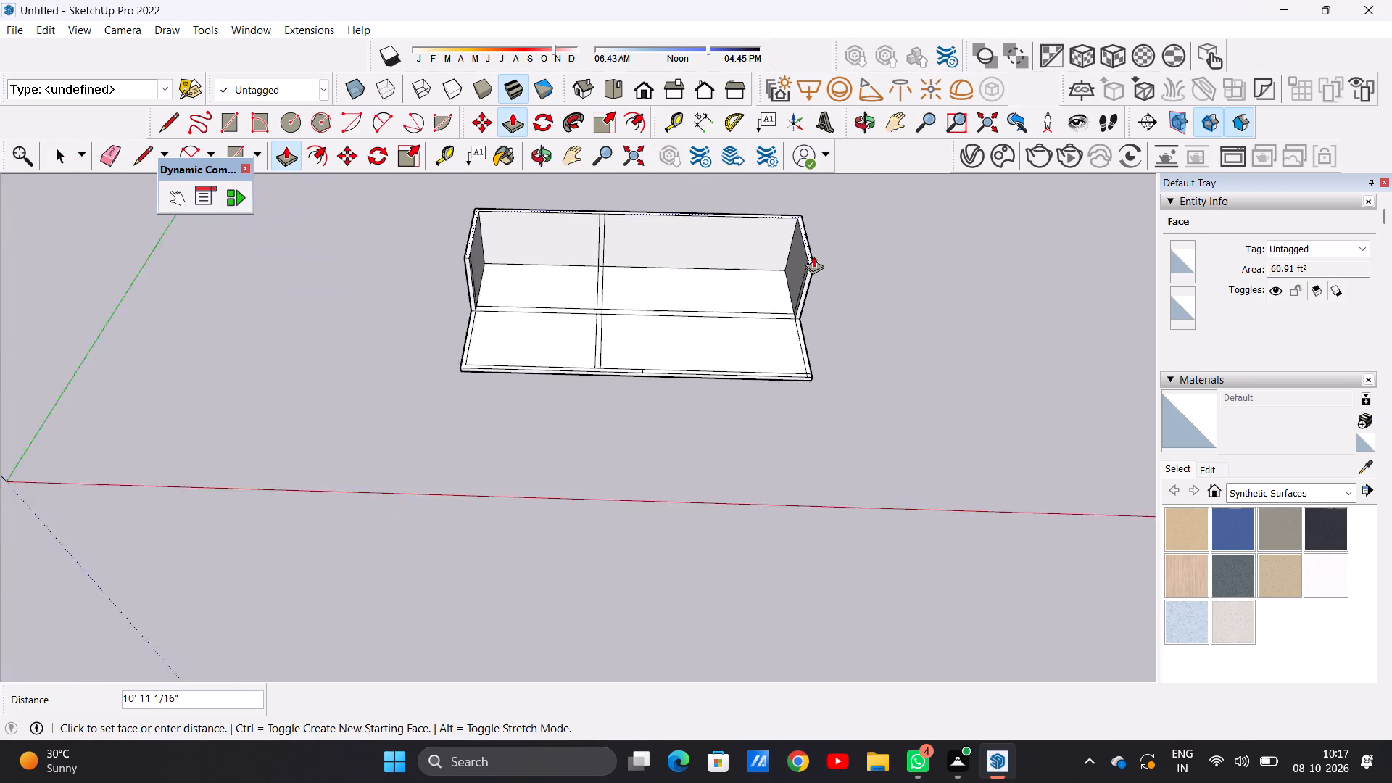
scroll(813, 256, "down", 3)
middle_click_drag(804, 248, 799, 188)
scroll(794, 212, "up", 3)
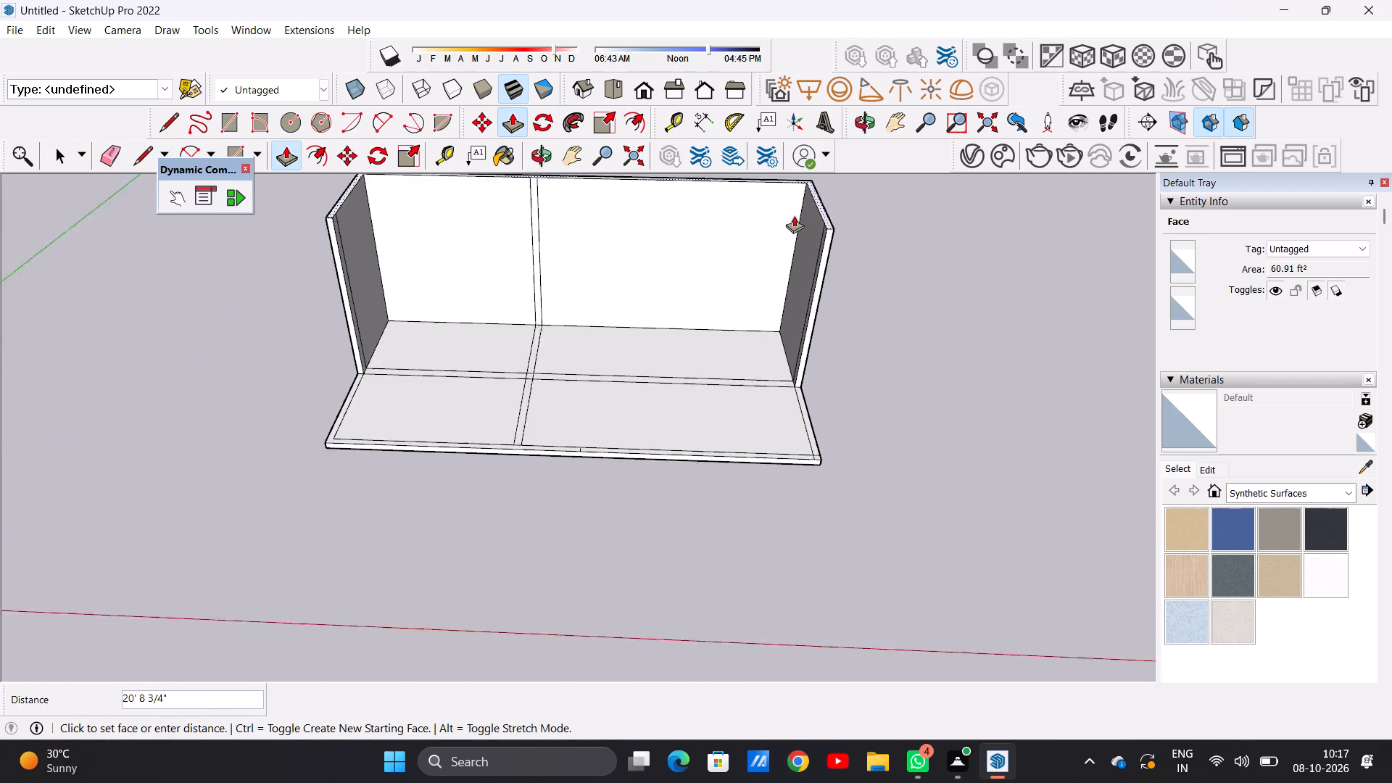
scroll(794, 215, "up", 5)
type("10'")
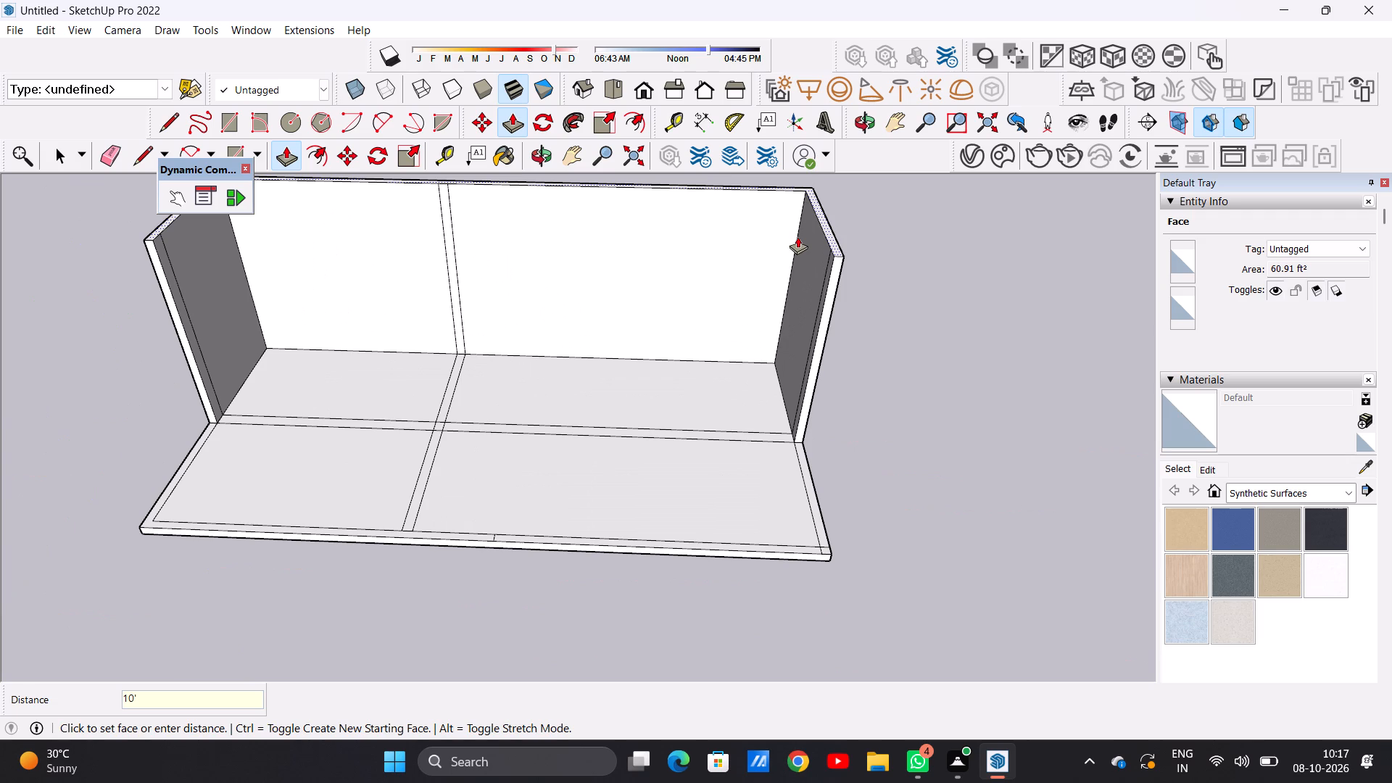
key("Return")
key("space")
Examine the raised rear and side walls from the top, front and angled 3D views.
scroll(713, 536, "down", 6)
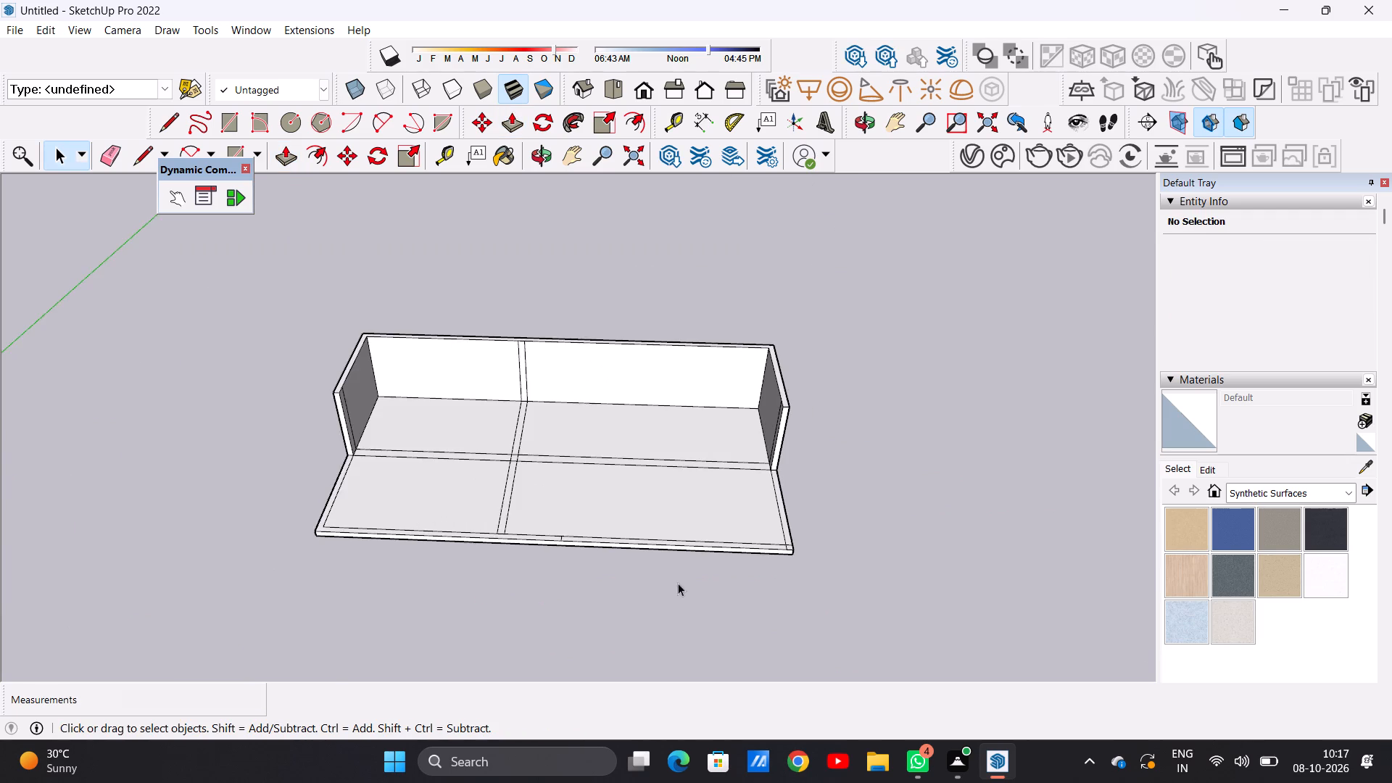
middle_click_drag(676, 565, 772, 379)
middle_click_drag(761, 360, 721, 344)
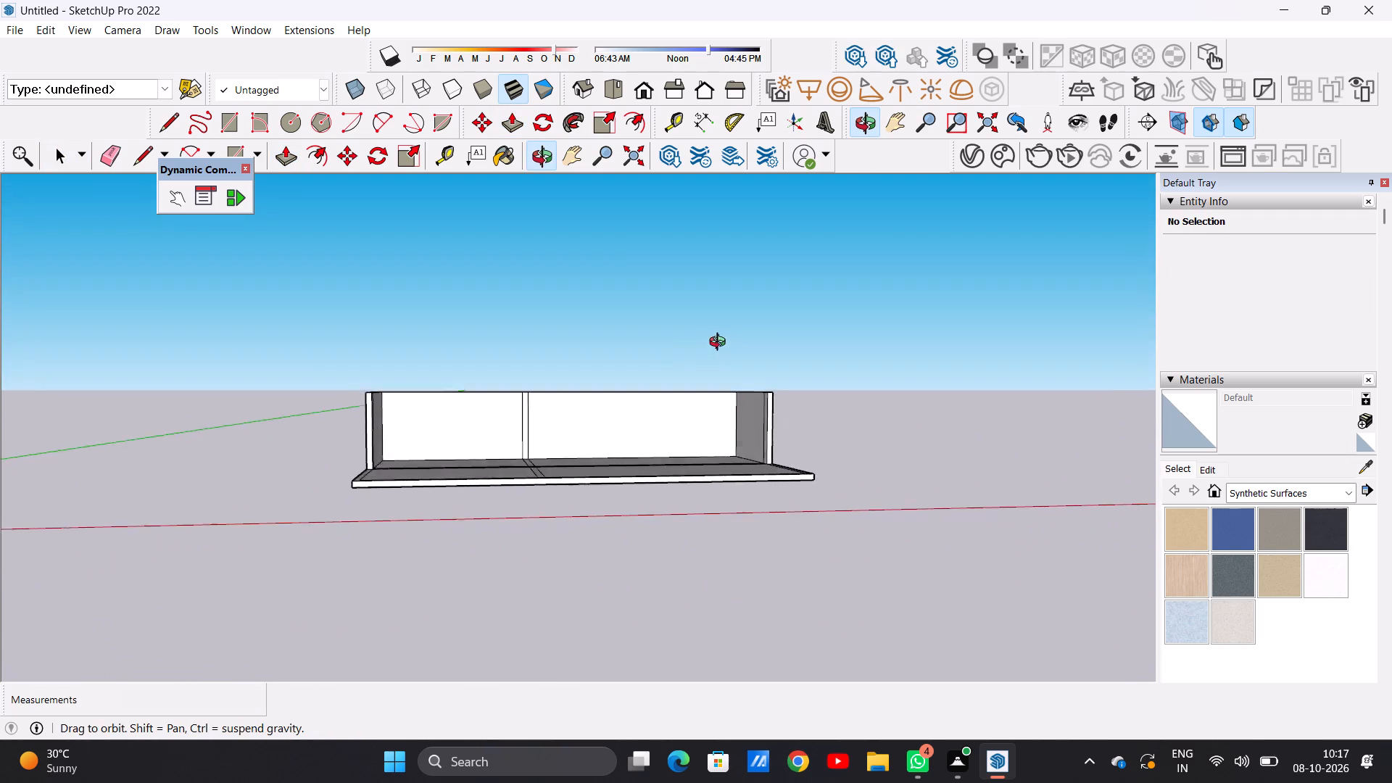
middle_click_drag(721, 344, 695, 552)
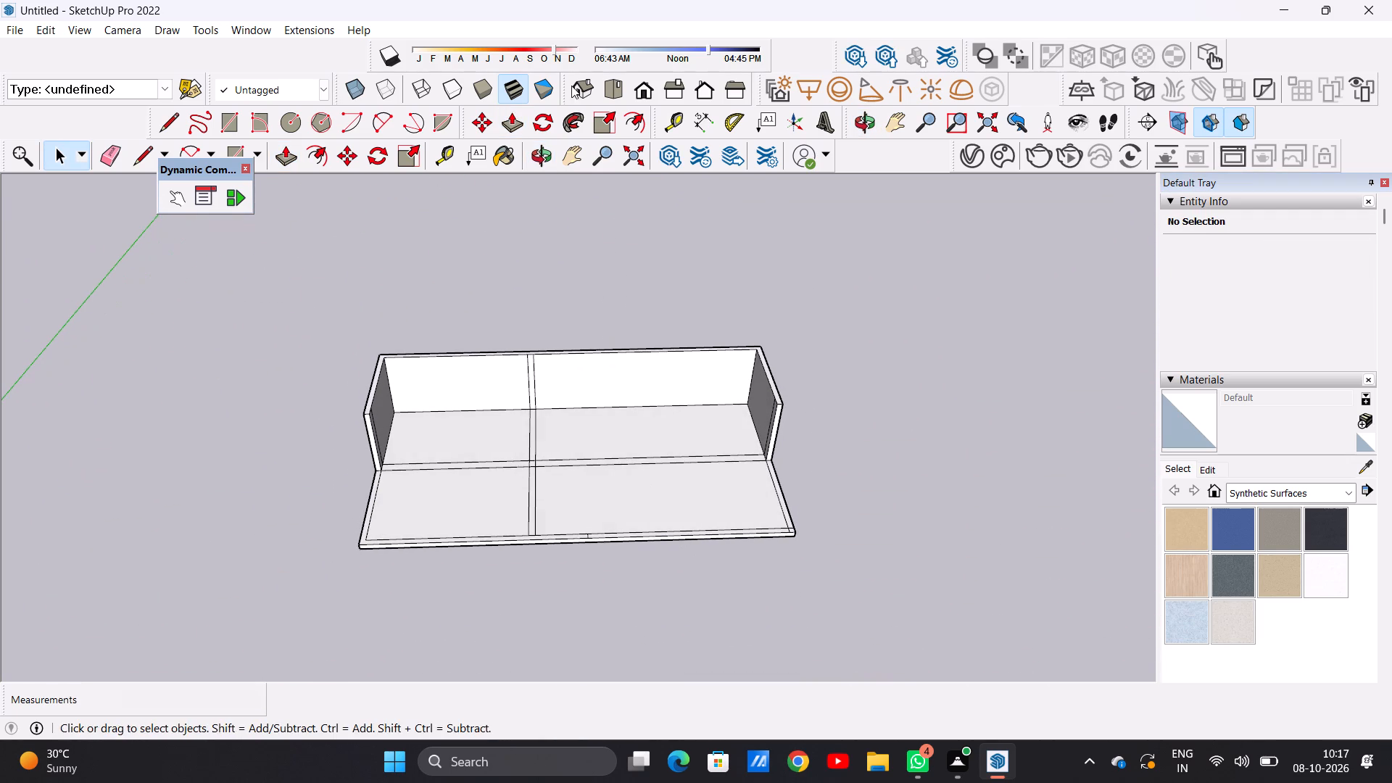
left_click(615, 95)
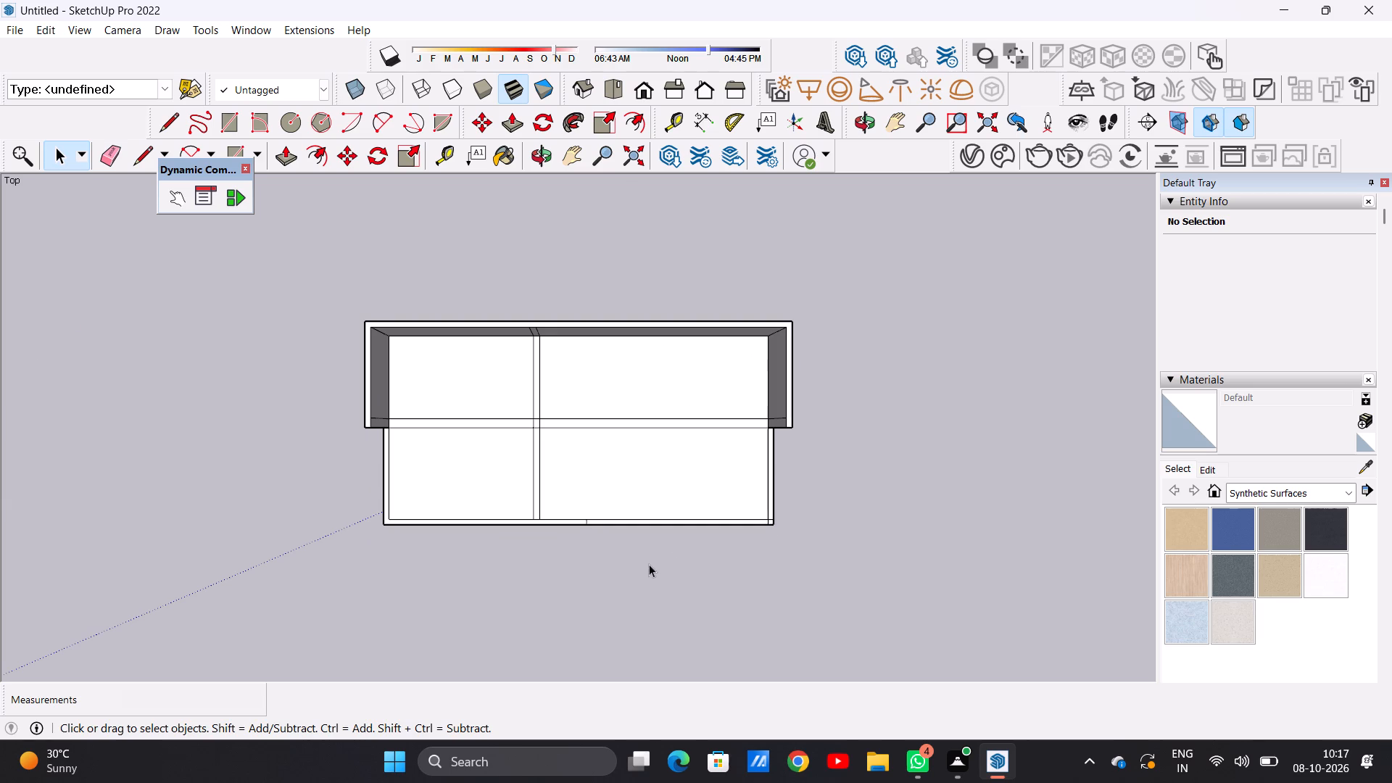
left_click(651, 93)
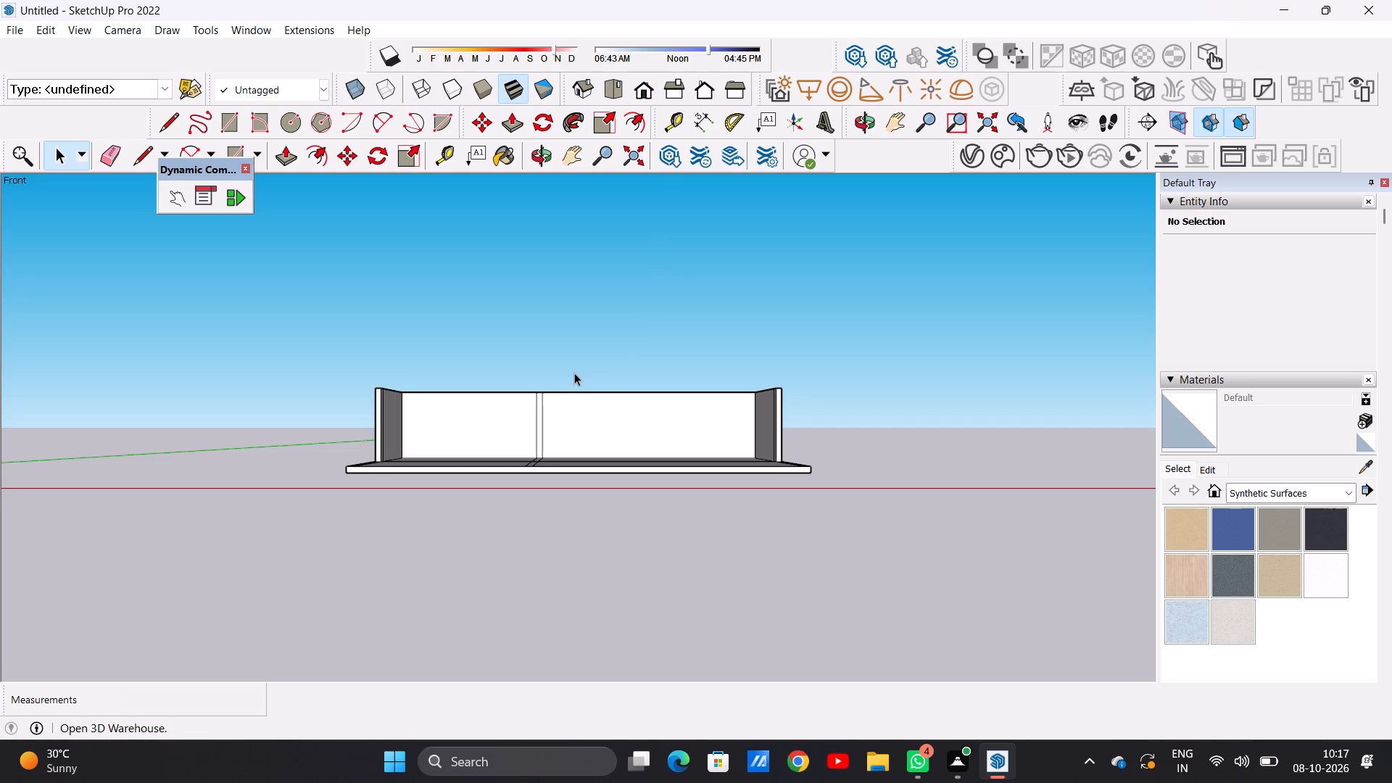
middle_click_drag(574, 373, 562, 595)
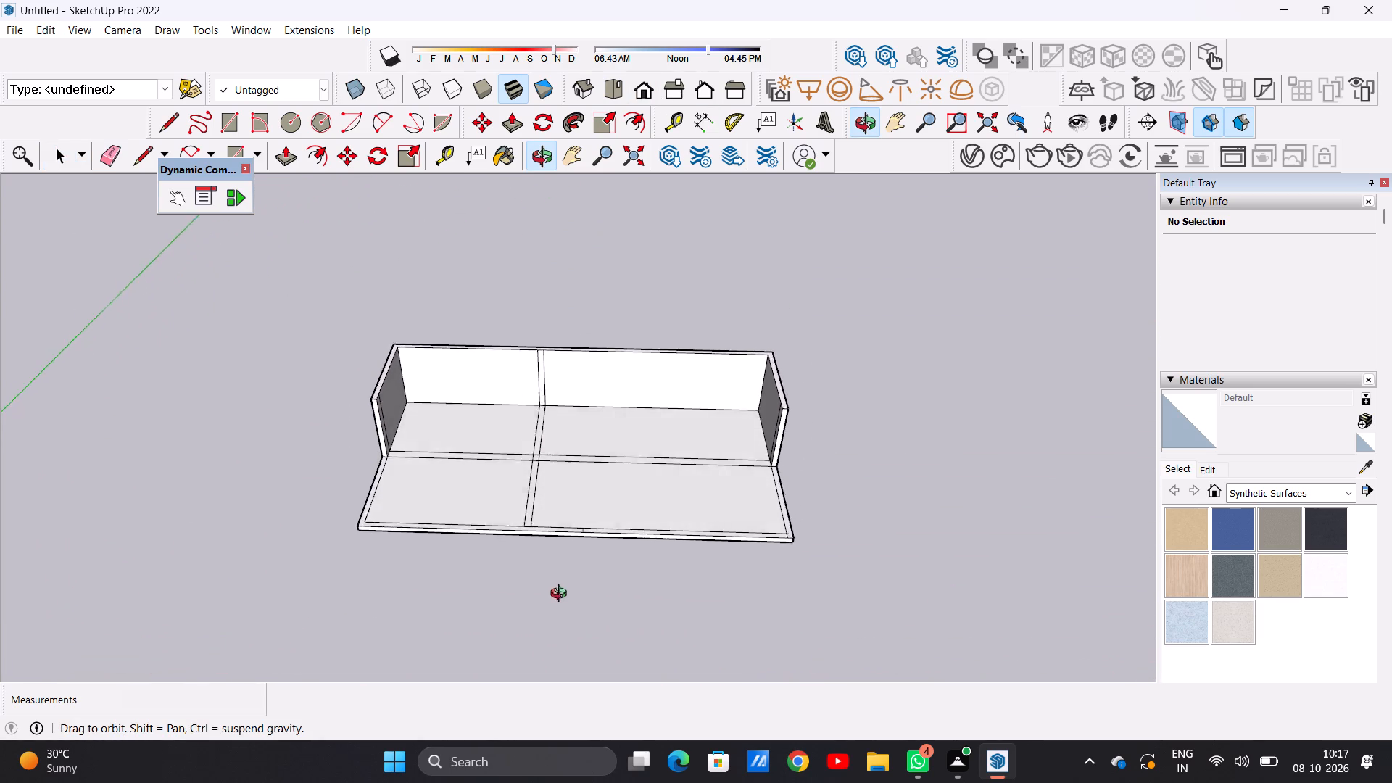
middle_click_drag(562, 595, 571, 639)
scroll(705, 380, "up", 5)
scroll(705, 380, "down", 4)
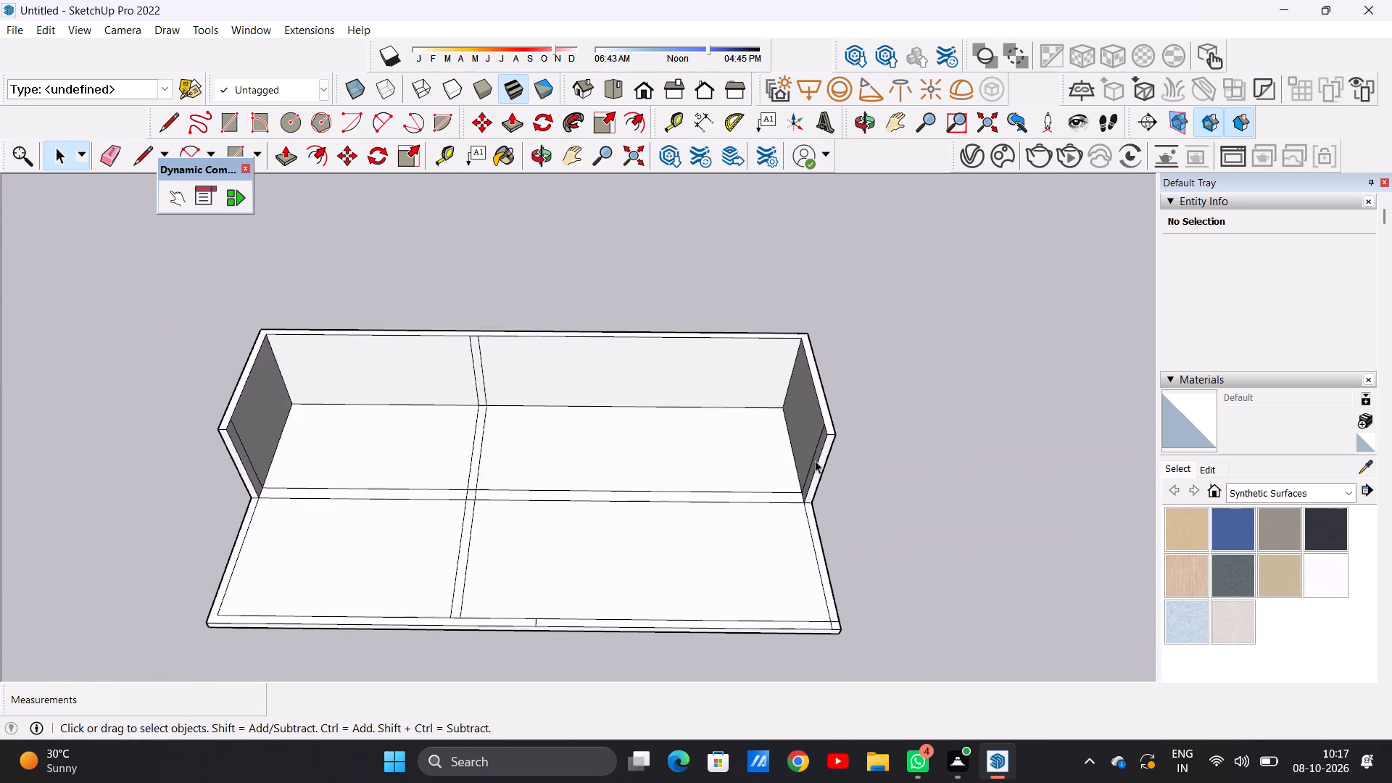
scroll(815, 460, "down", 2)
scroll(565, 448, "up", 6)
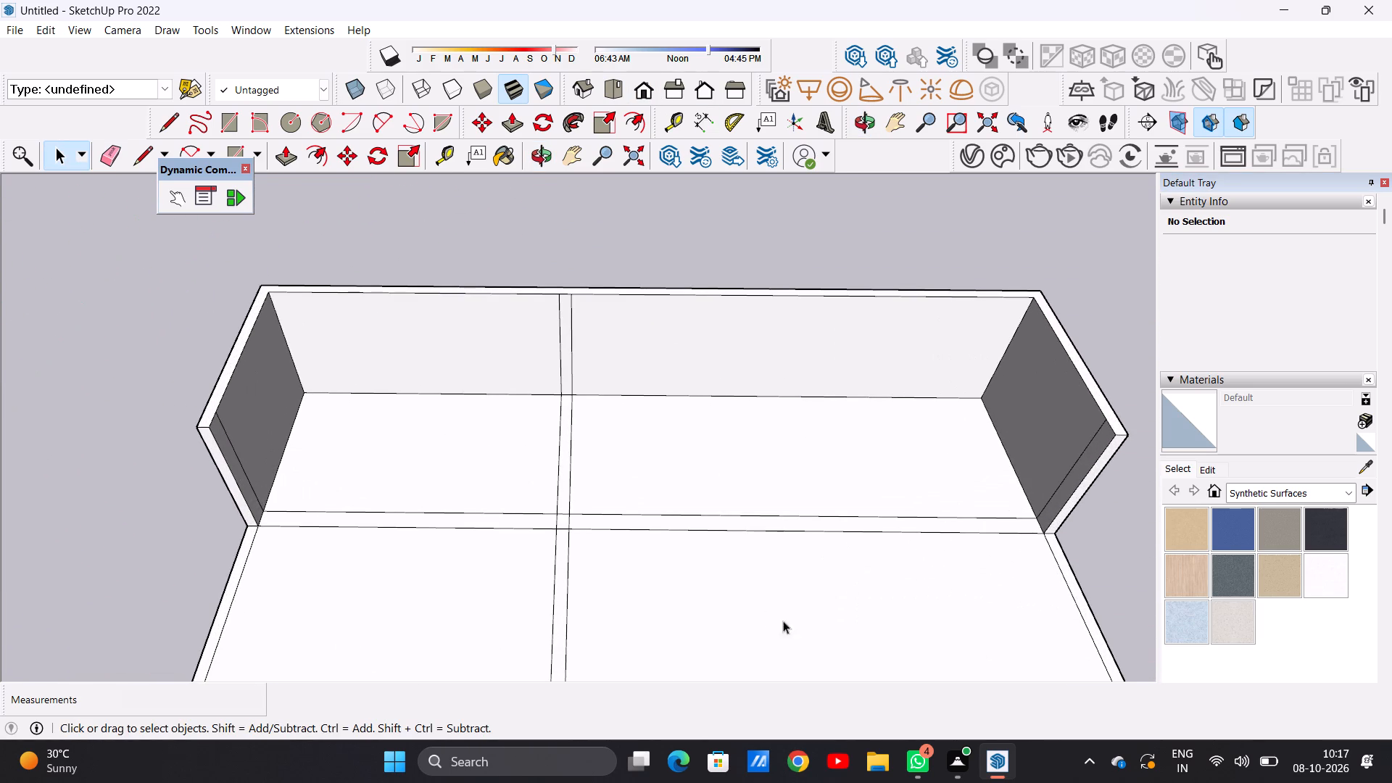
scroll(793, 621, "down", 3)
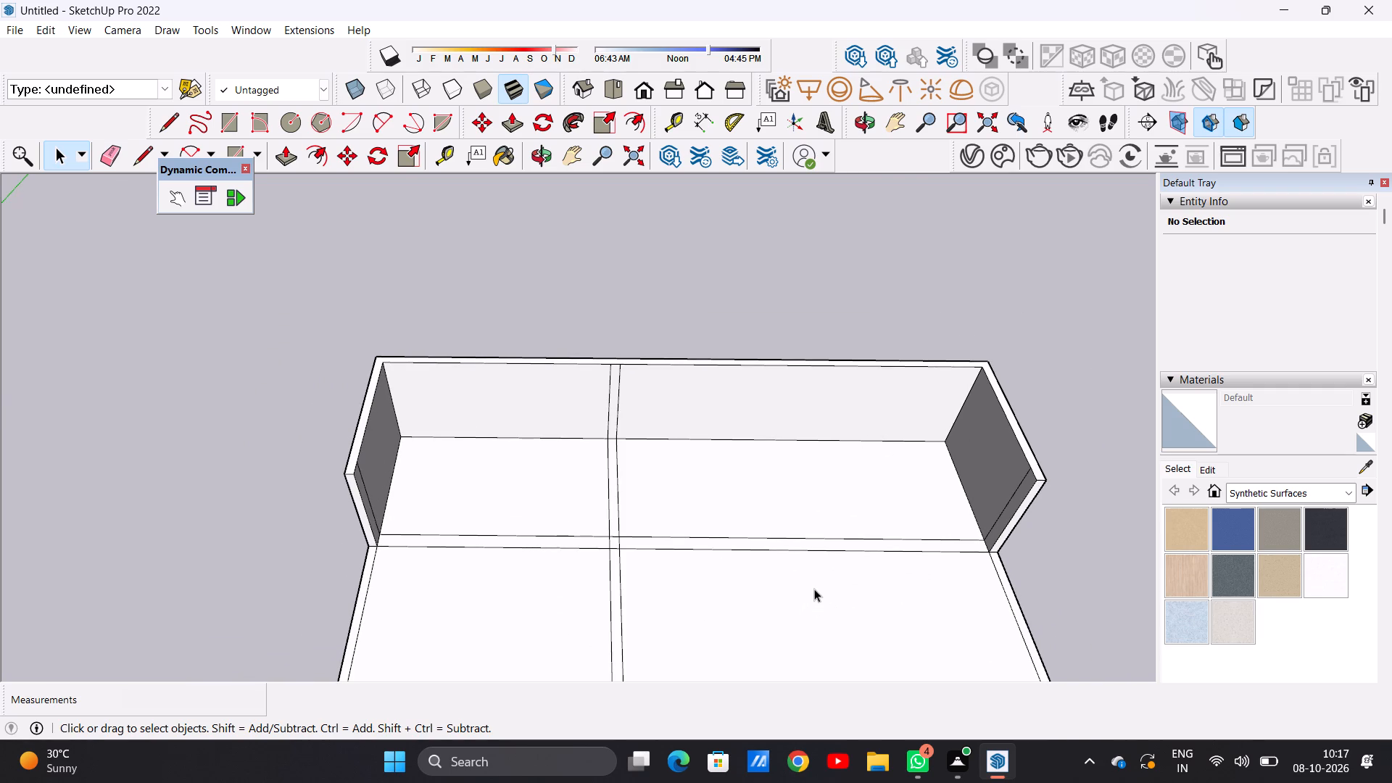
scroll(865, 564, "down", 4)
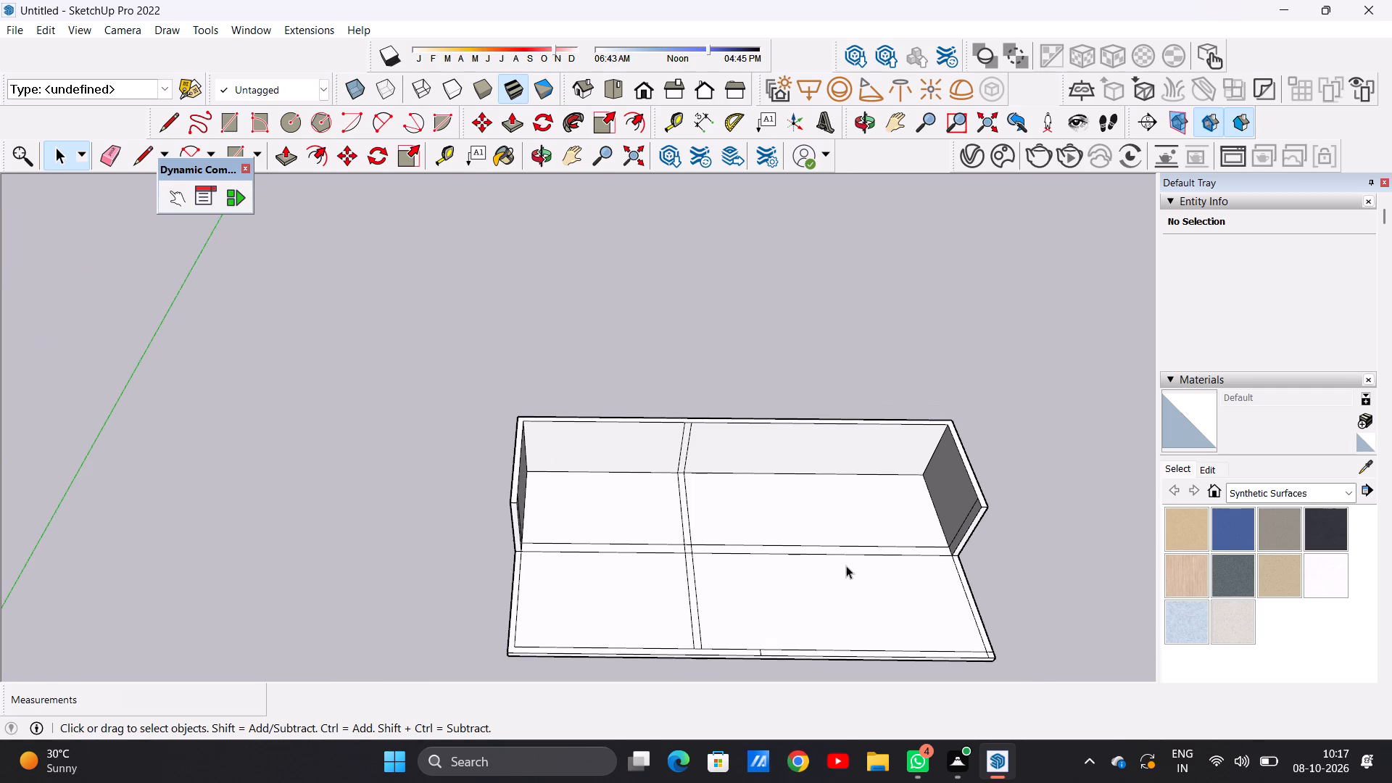
scroll(920, 587, "up", 1)
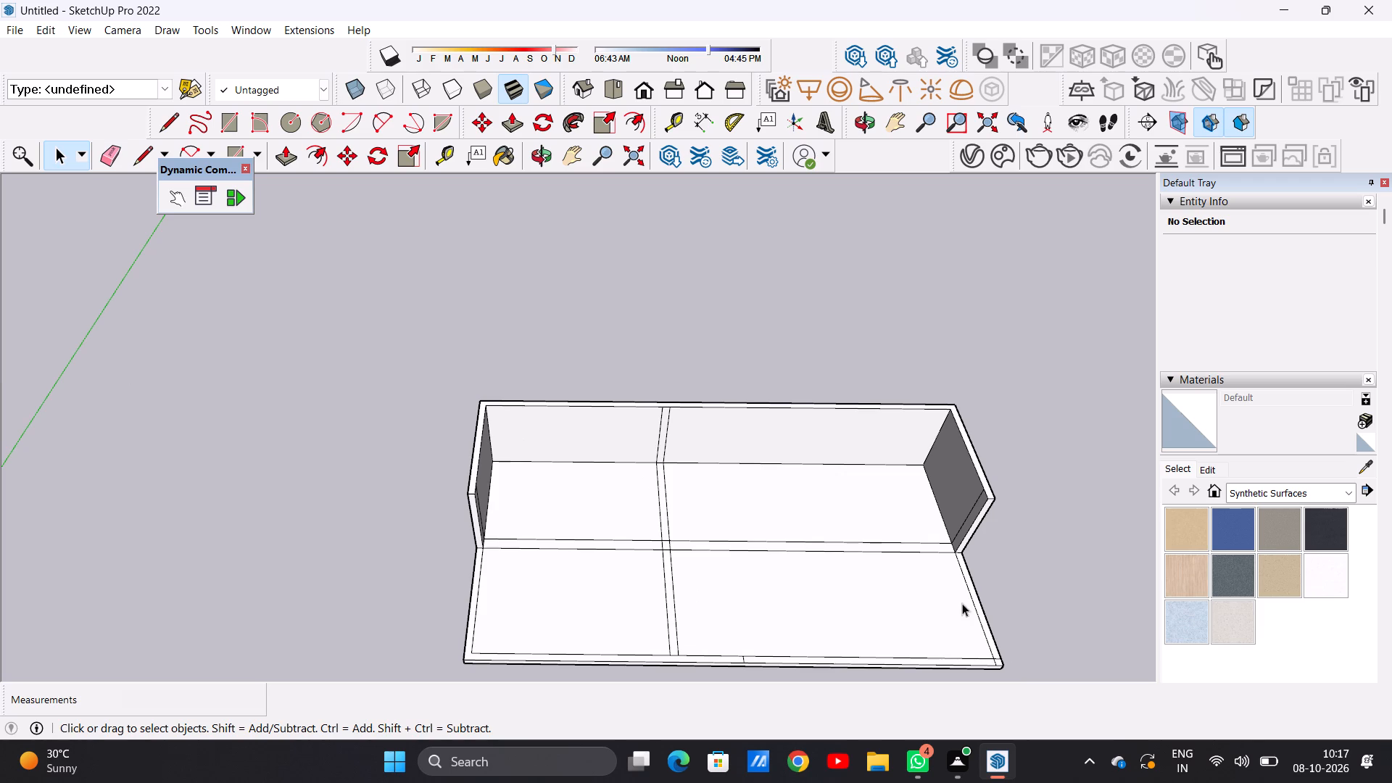
middle_click_drag(908, 585, 880, 552)
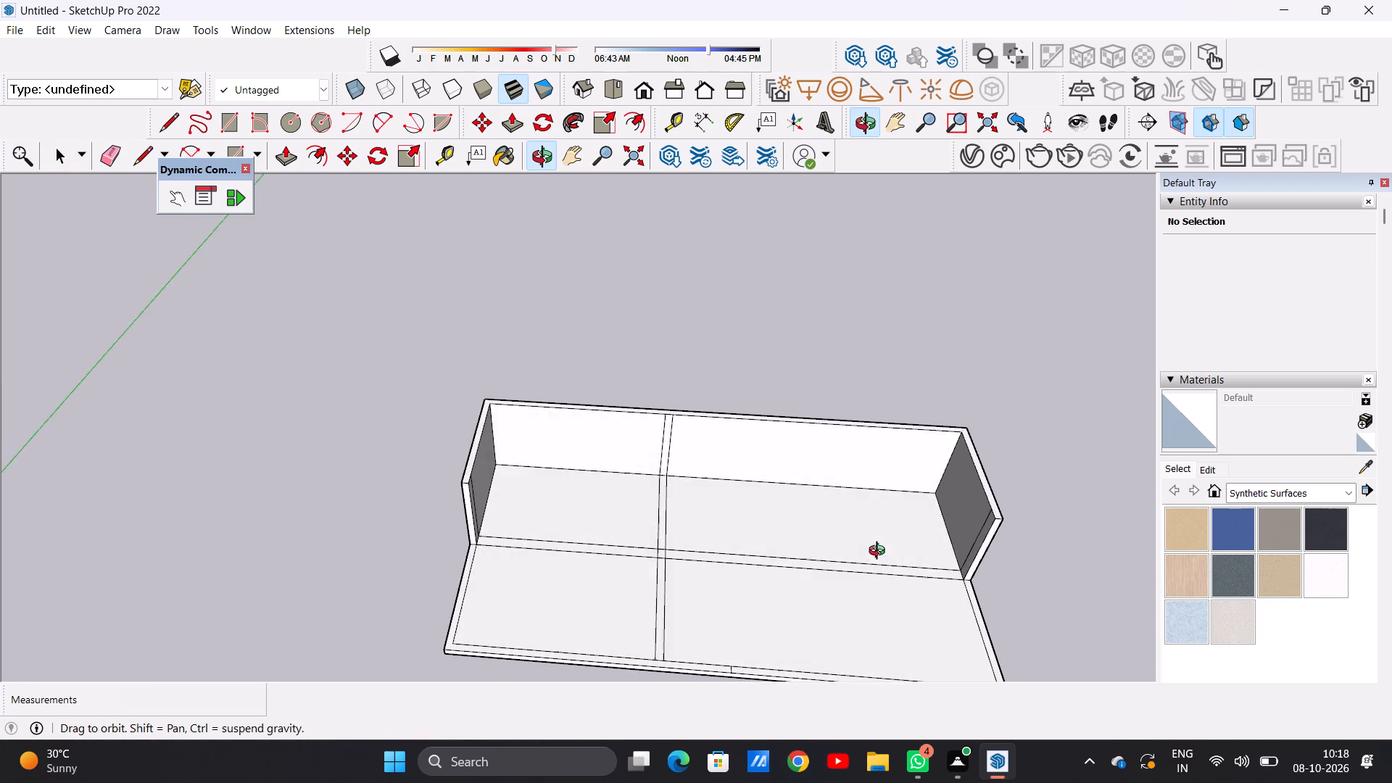
middle_click_drag(880, 552, 932, 610)
middle_click_drag(932, 589, 834, 630)
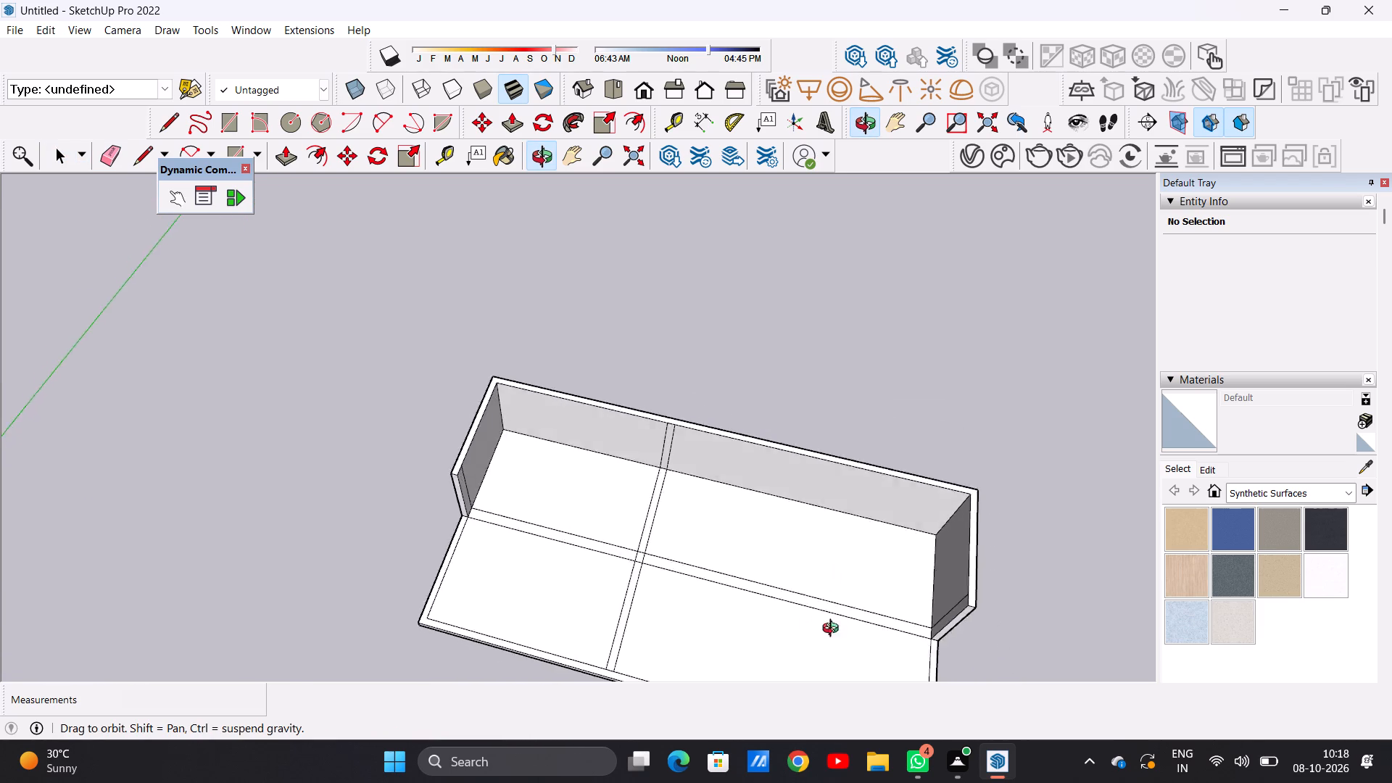
middle_click_drag(834, 630, 907, 591)
scroll(927, 532, "up", 2)
scroll(927, 532, "down", 1)
scroll(927, 532, "up", 1)
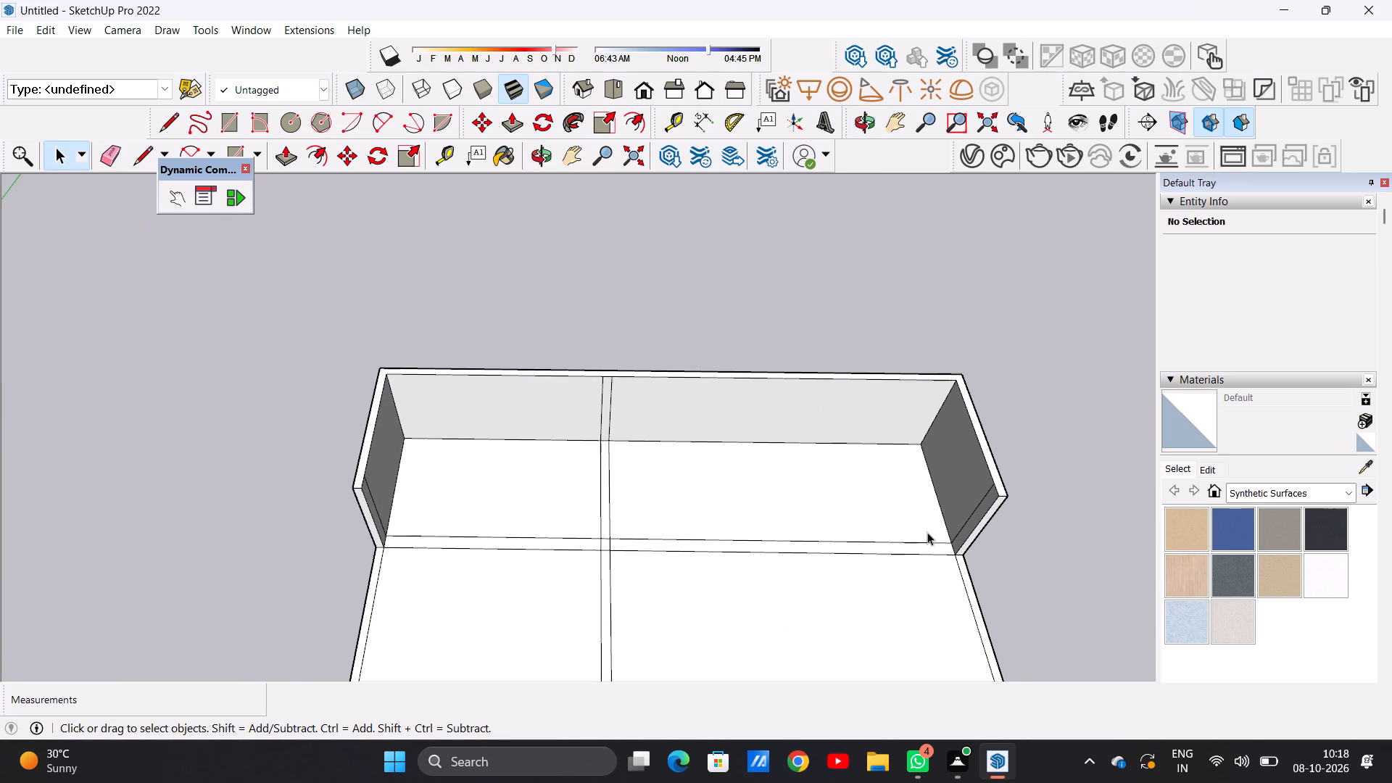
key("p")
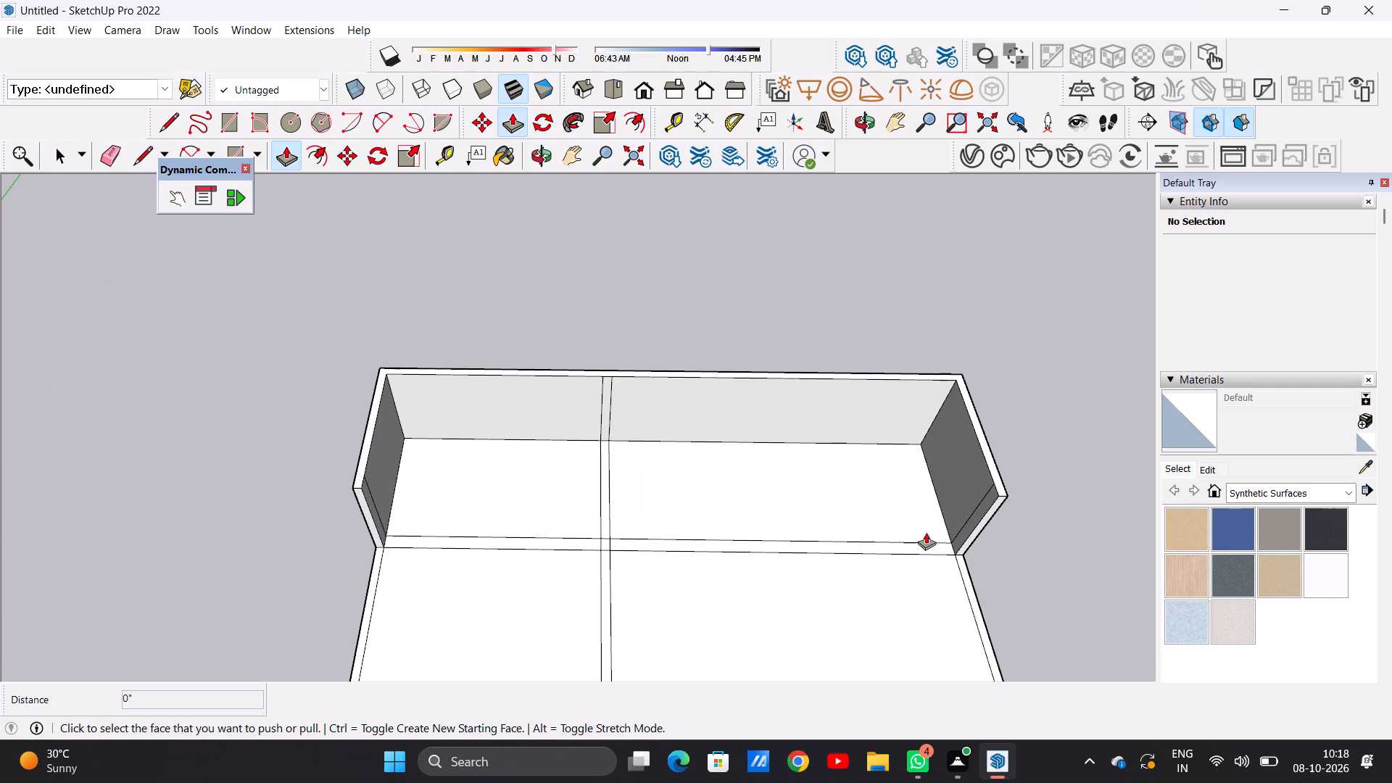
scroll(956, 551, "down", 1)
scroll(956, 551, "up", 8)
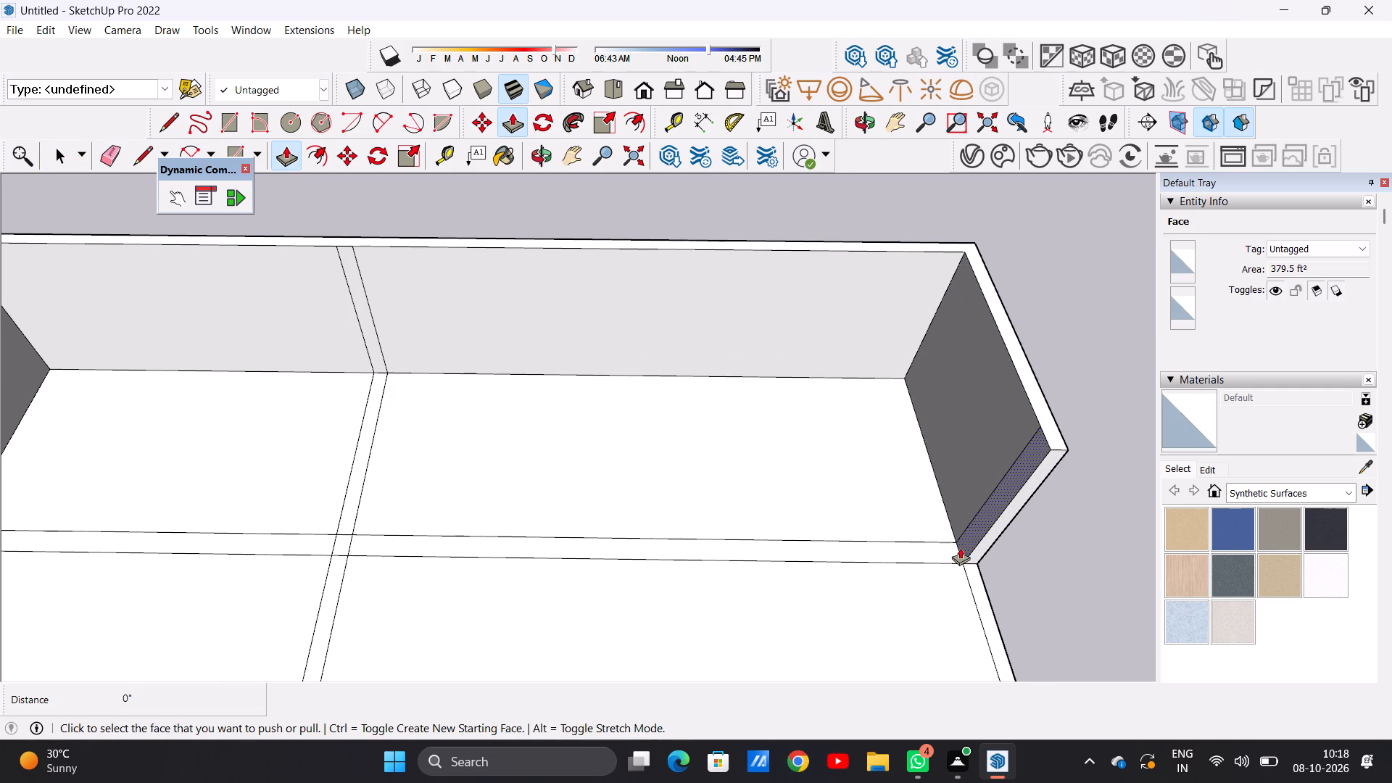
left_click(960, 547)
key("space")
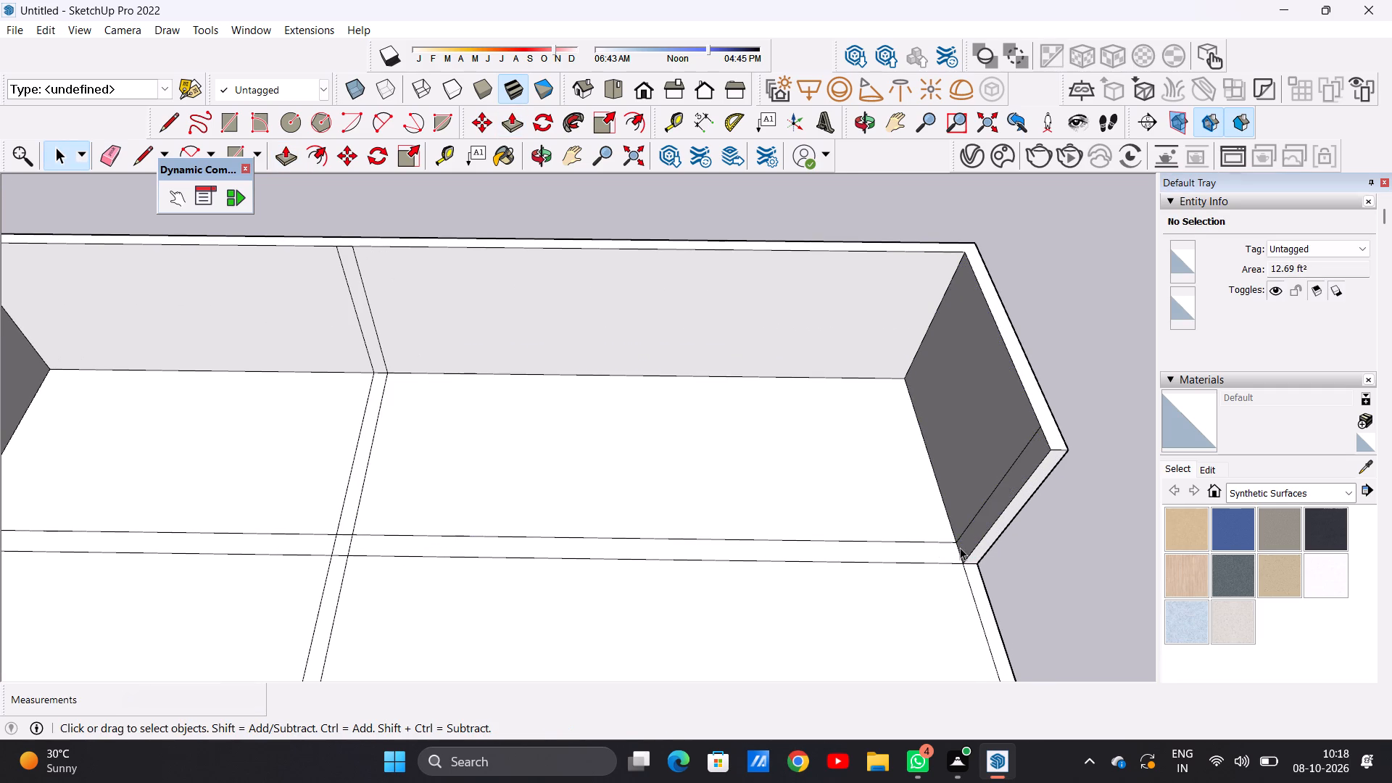
Push/Pull the longer right-hand section of the lengthwise partition strip up 10', level with the outer wall top.
type("P")
scroll(916, 559, "up", 6)
left_click(929, 547)
scroll(946, 481, "down", 5)
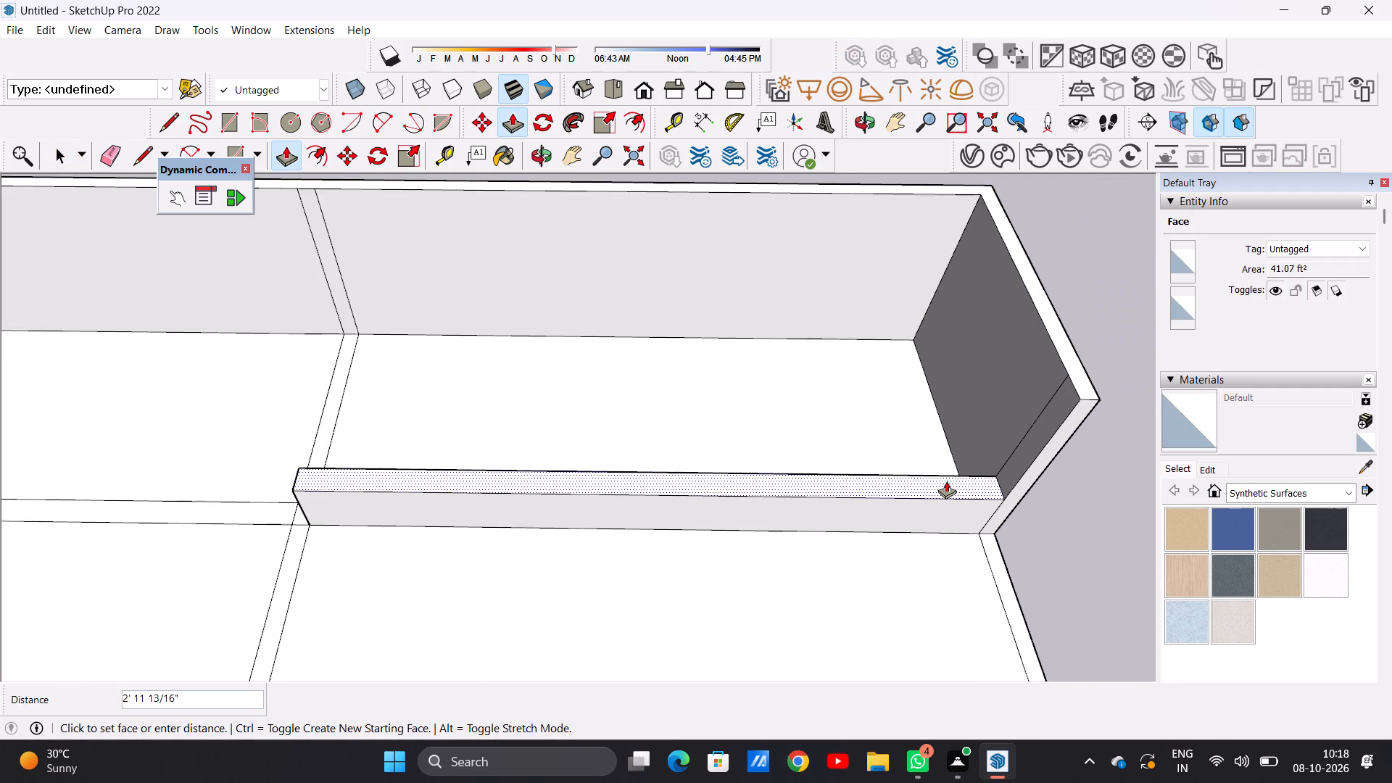
scroll(946, 481, "down", 5)
scroll(1019, 405, "up", 8)
middle_click_drag(1035, 470, 1008, 399)
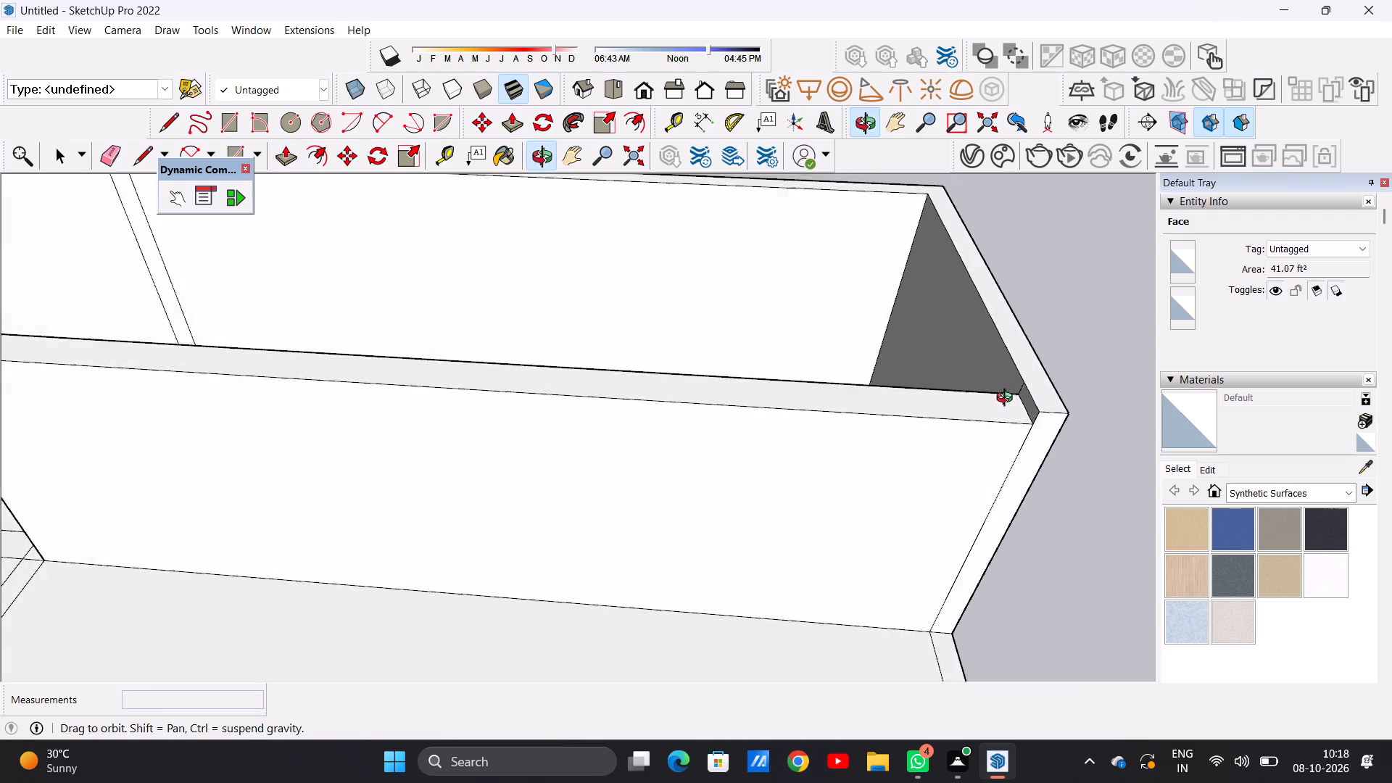
middle_click_drag(1008, 399, 1008, 375)
left_click(1035, 384)
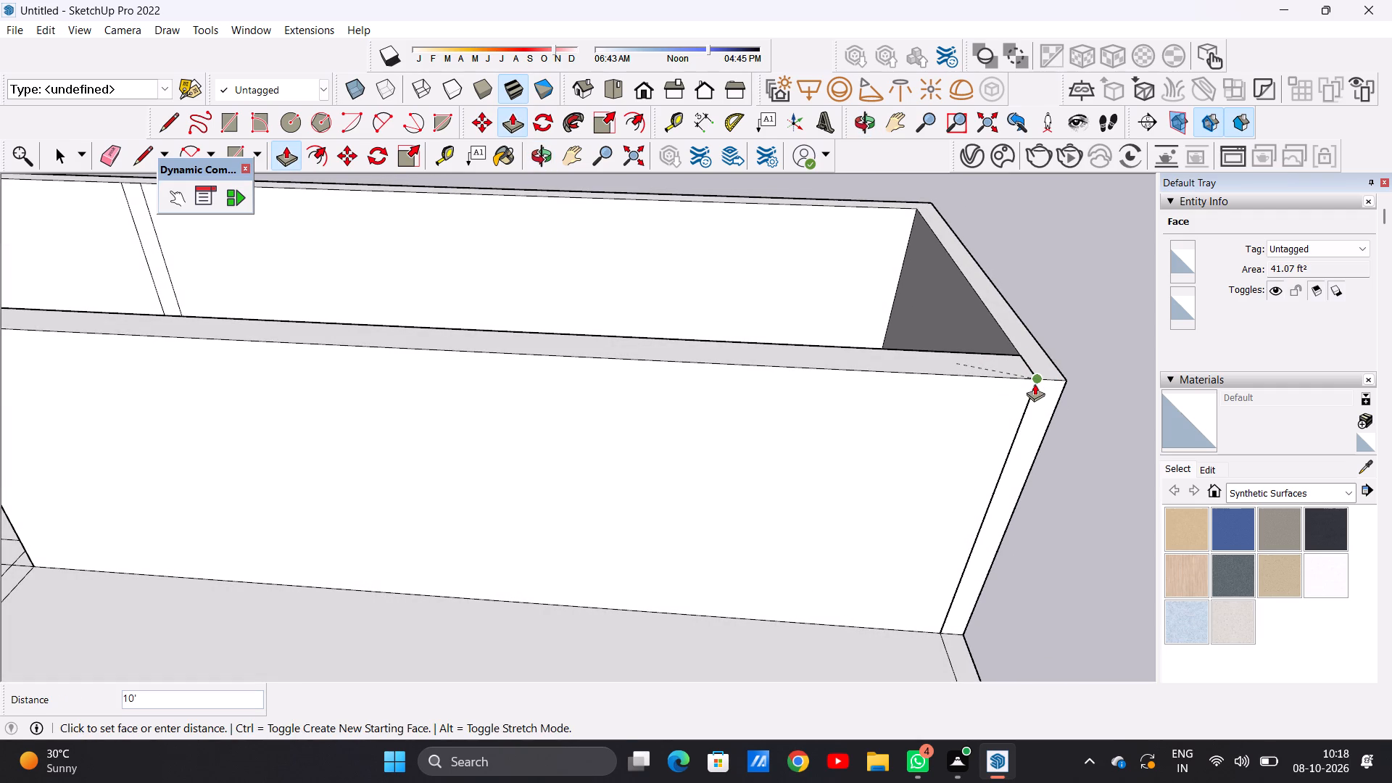
key("space")
Examine the raised partition wall and the remaining layout from the front and angled 3D views.
scroll(845, 384, "down", 8)
scroll(856, 489, "up", 1)
scroll(859, 507, "down", 2)
middle_click_drag(742, 508, 753, 431)
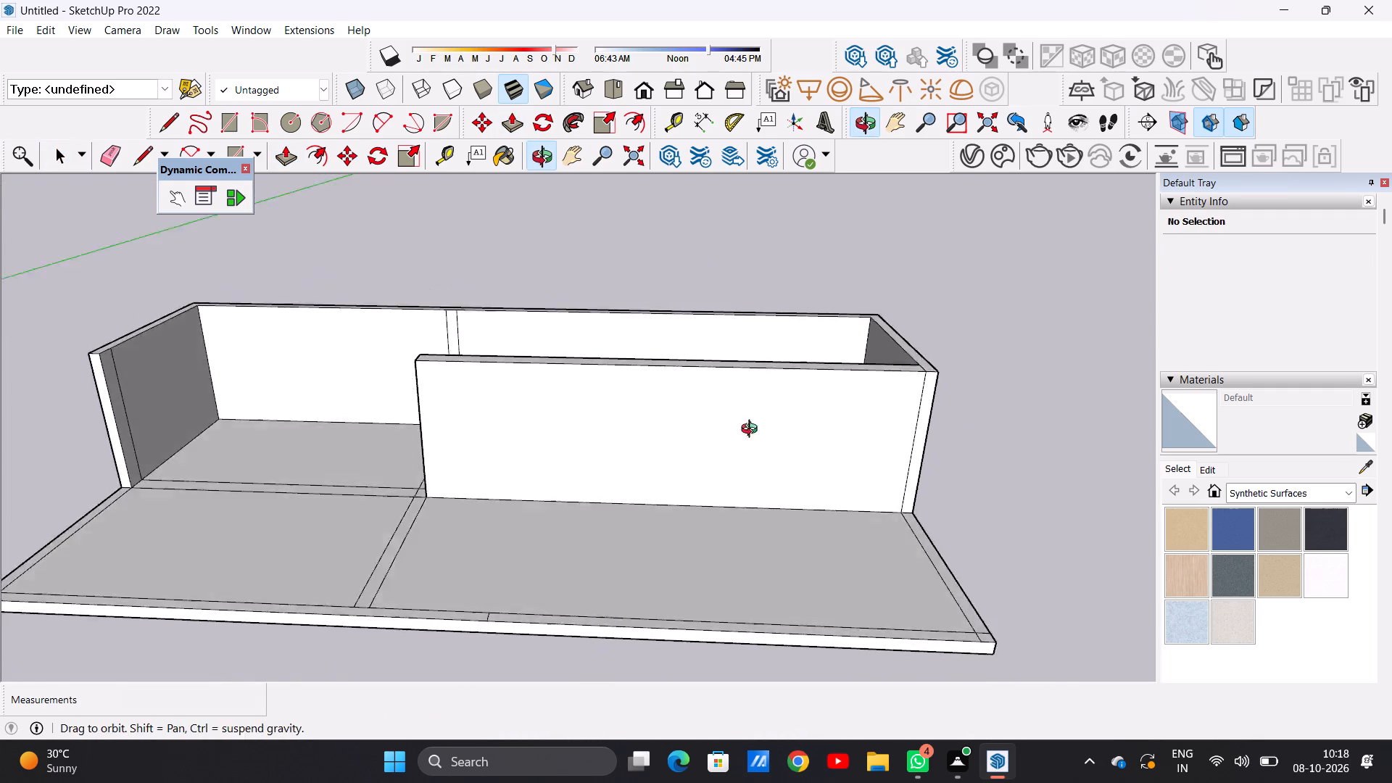
middle_click_drag(753, 431, 761, 368)
scroll(879, 475, "down", 7)
scroll(718, 446, "up", 7)
middle_click_drag(714, 502, 700, 478)
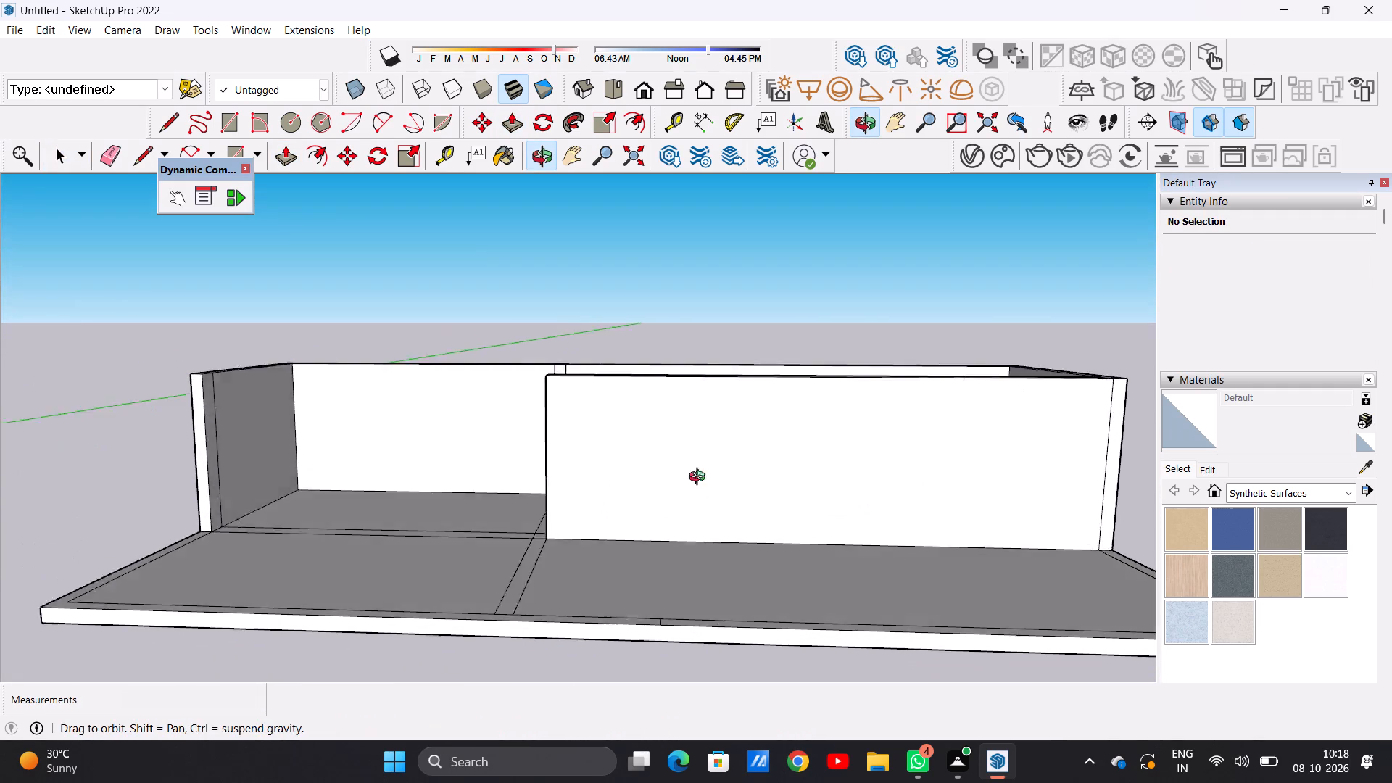
middle_click_drag(700, 478, 730, 492)
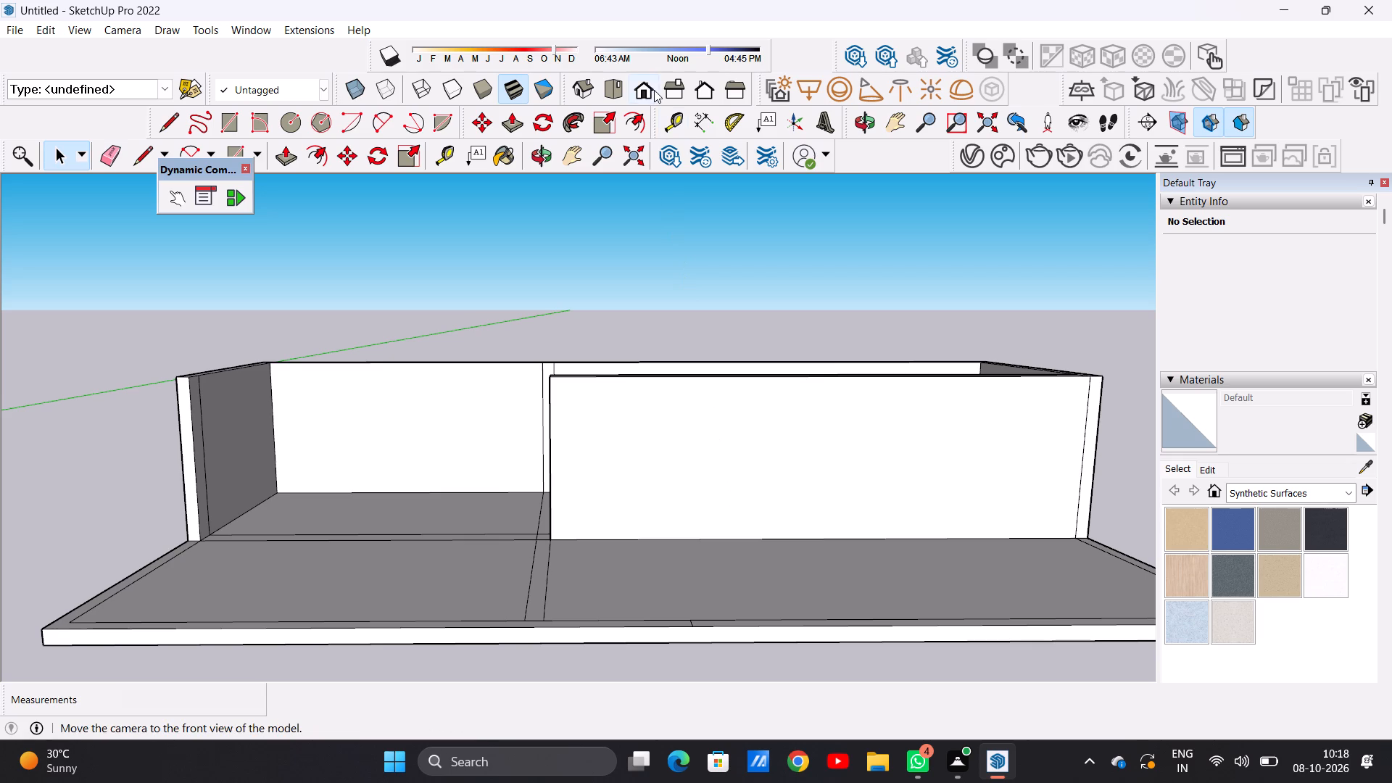
left_click(648, 89)
scroll(1019, 431, "down", 10)
scroll(864, 390, "up", 3)
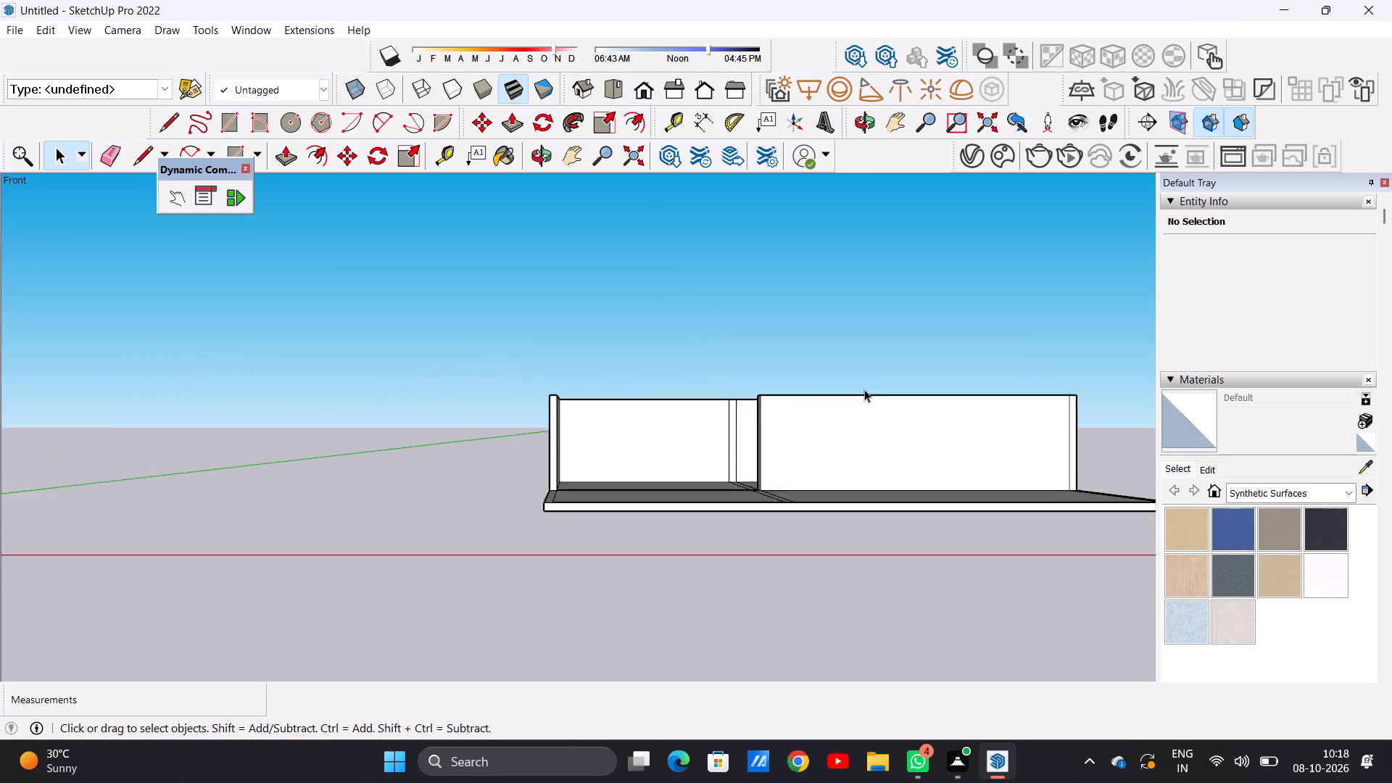
scroll(864, 389, "up", 7)
middle_click_drag(793, 486, 777, 625)
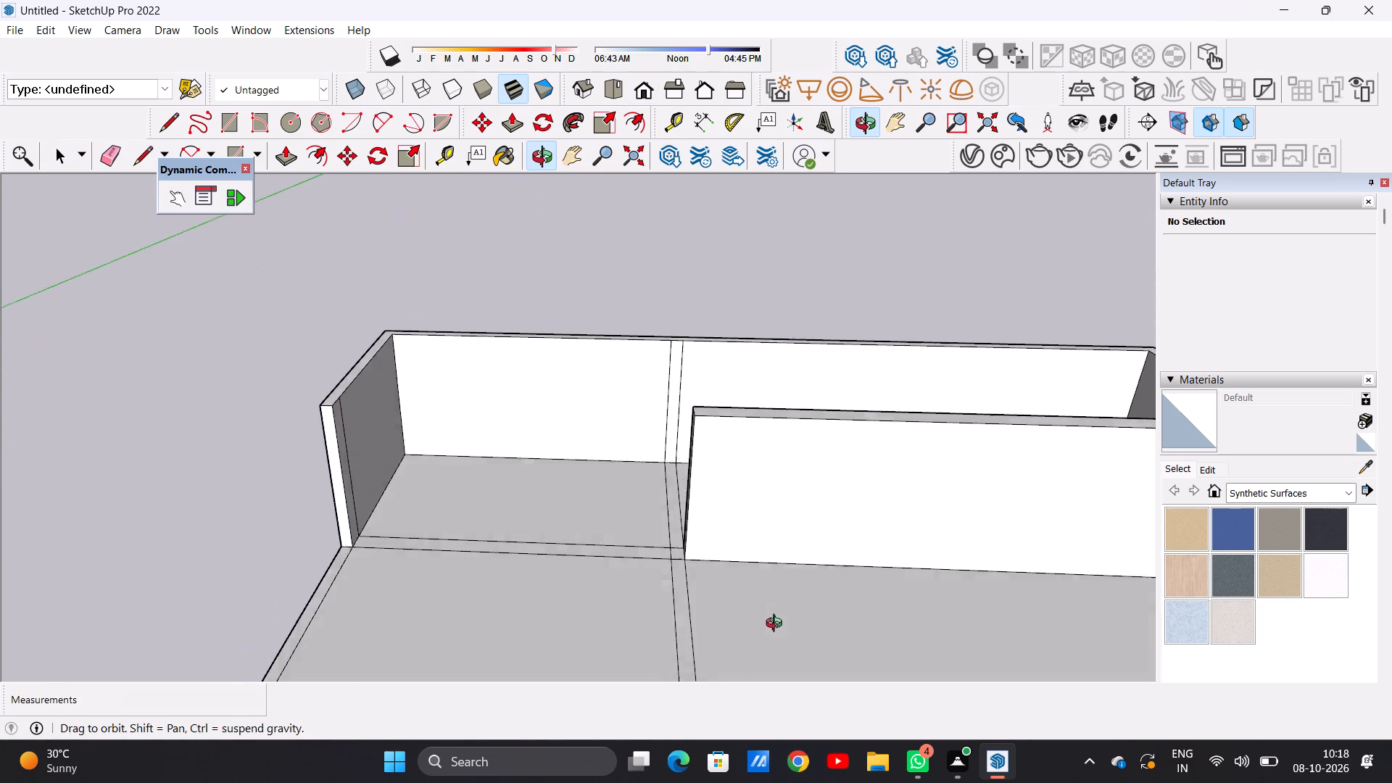
middle_click_drag(777, 625, 766, 644)
scroll(700, 504, "down", 5)
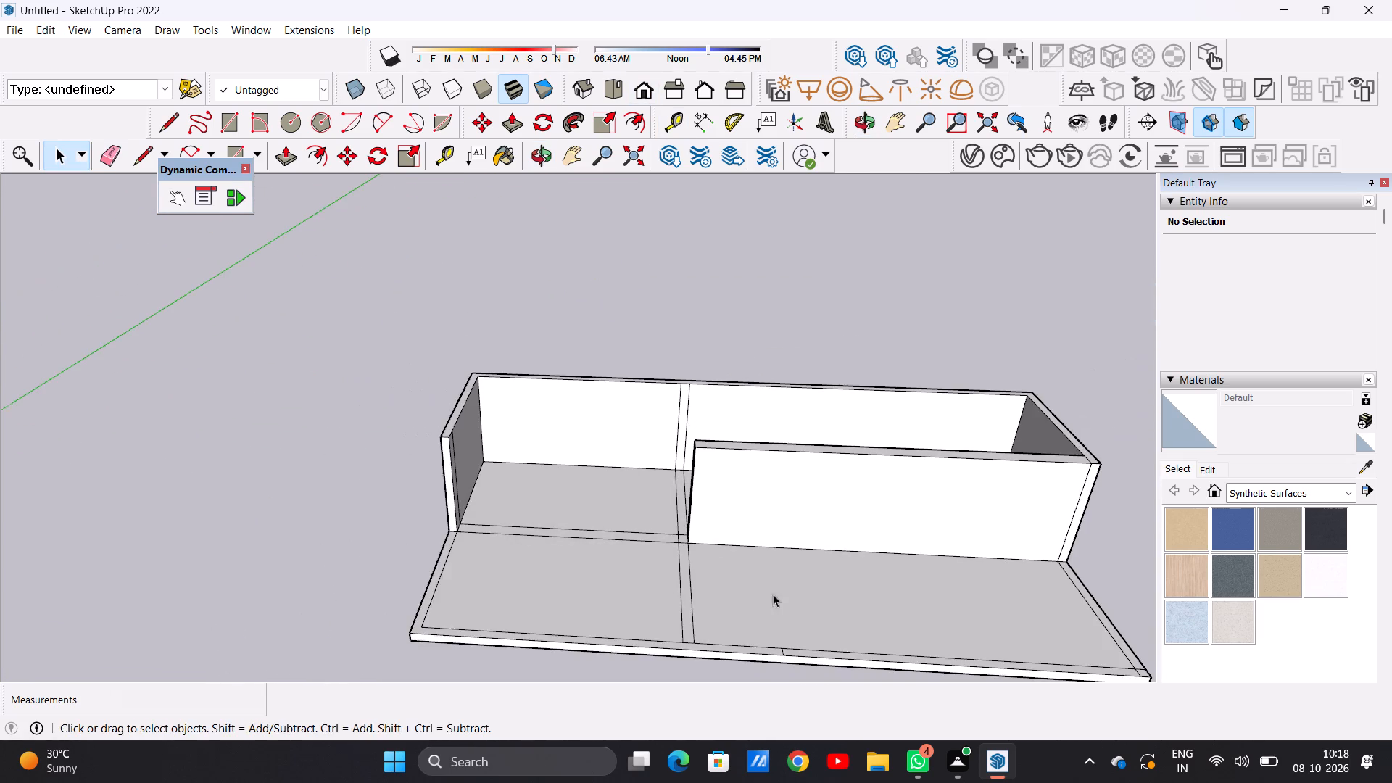
middle_click_drag(773, 594, 782, 485)
scroll(623, 478, "up", 1)
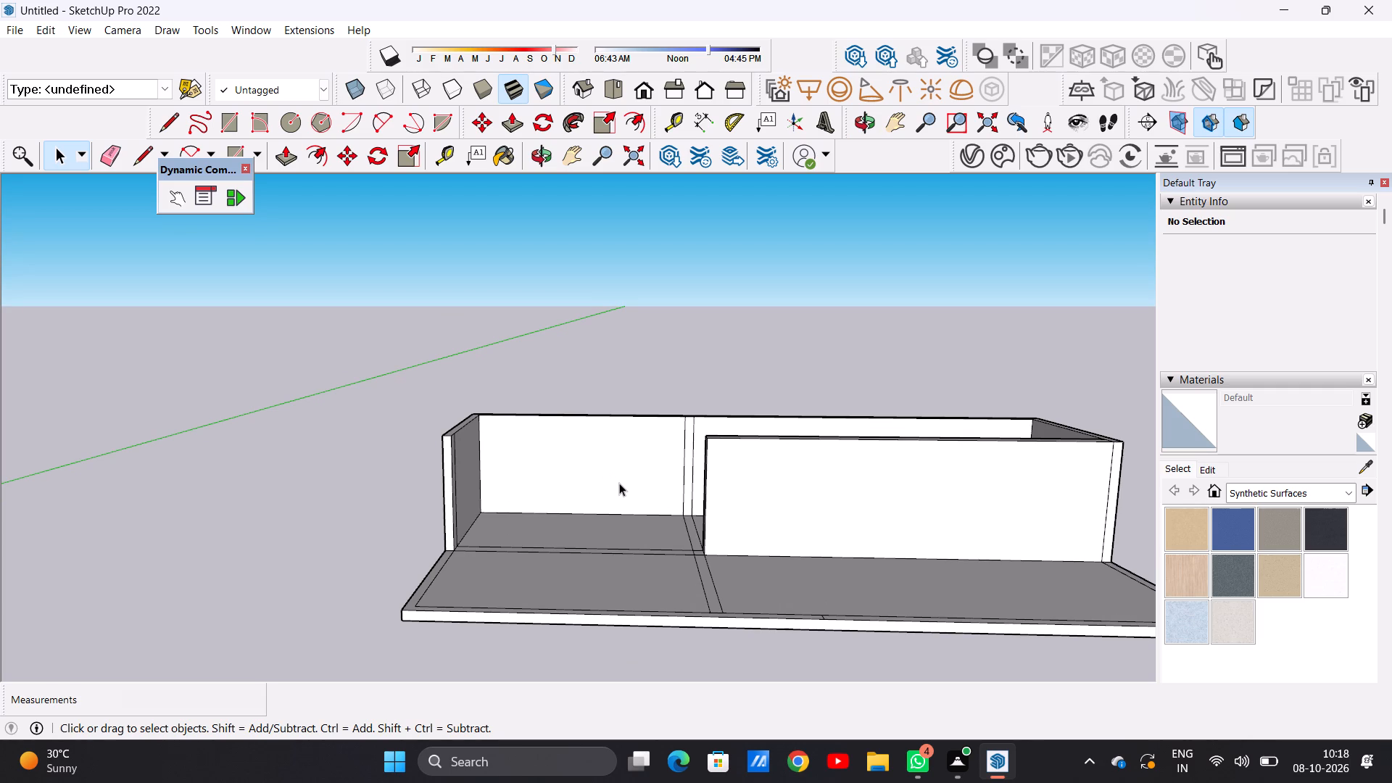
scroll(619, 483, "down", 4)
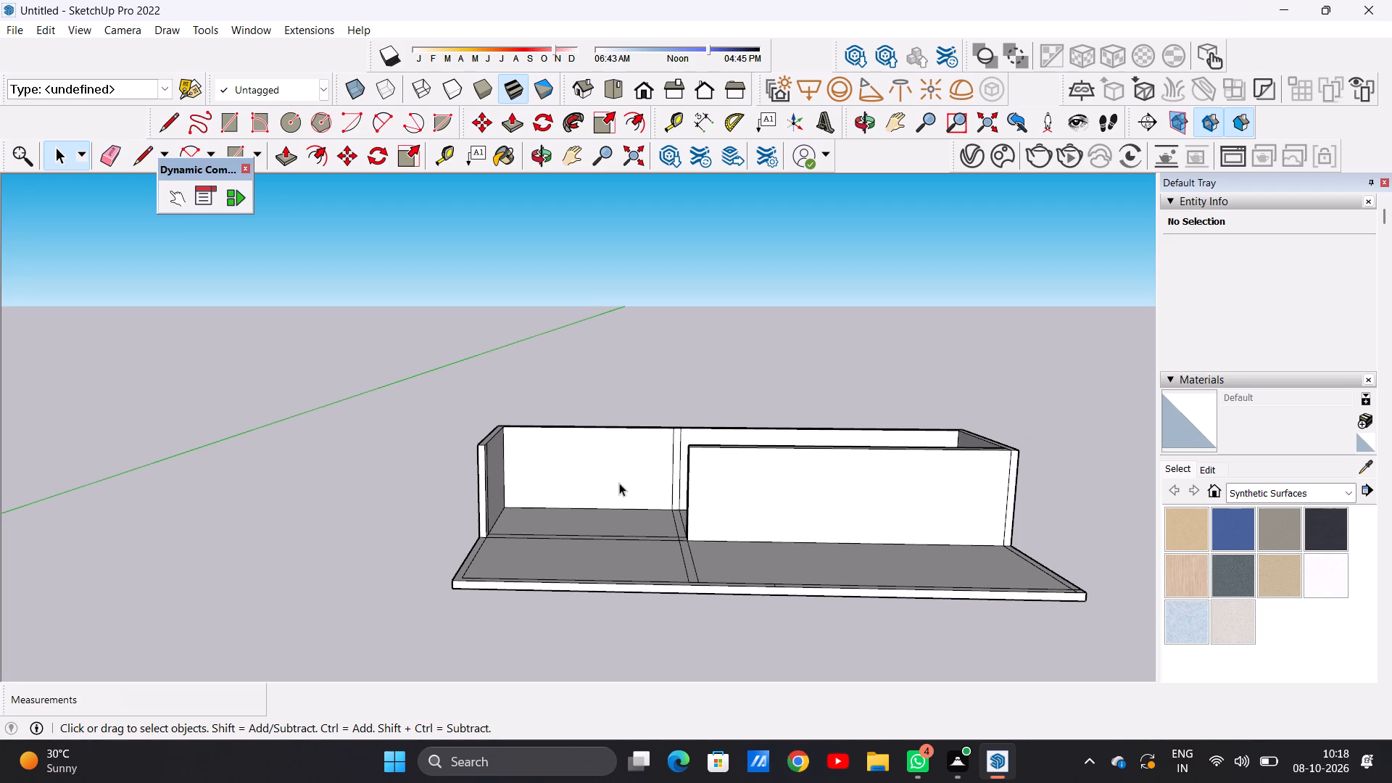
middle_click_drag(593, 558, 633, 765)
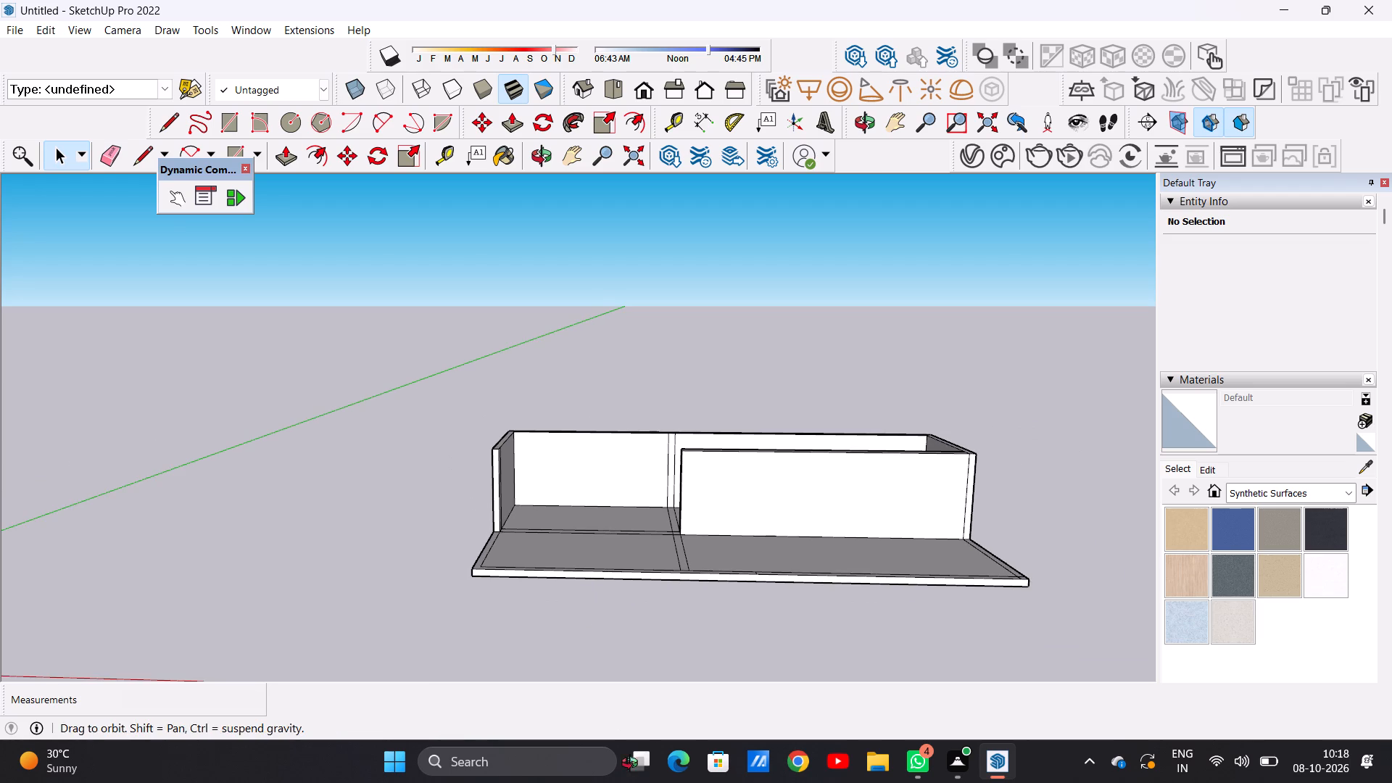
Erase the short edge crossing the lengthwise partition strip where it meets the crosswise strip, beside the raised partition's end.
middle_click_drag(633, 765, 649, 782)
middle_click_drag(635, 511, 583, 583)
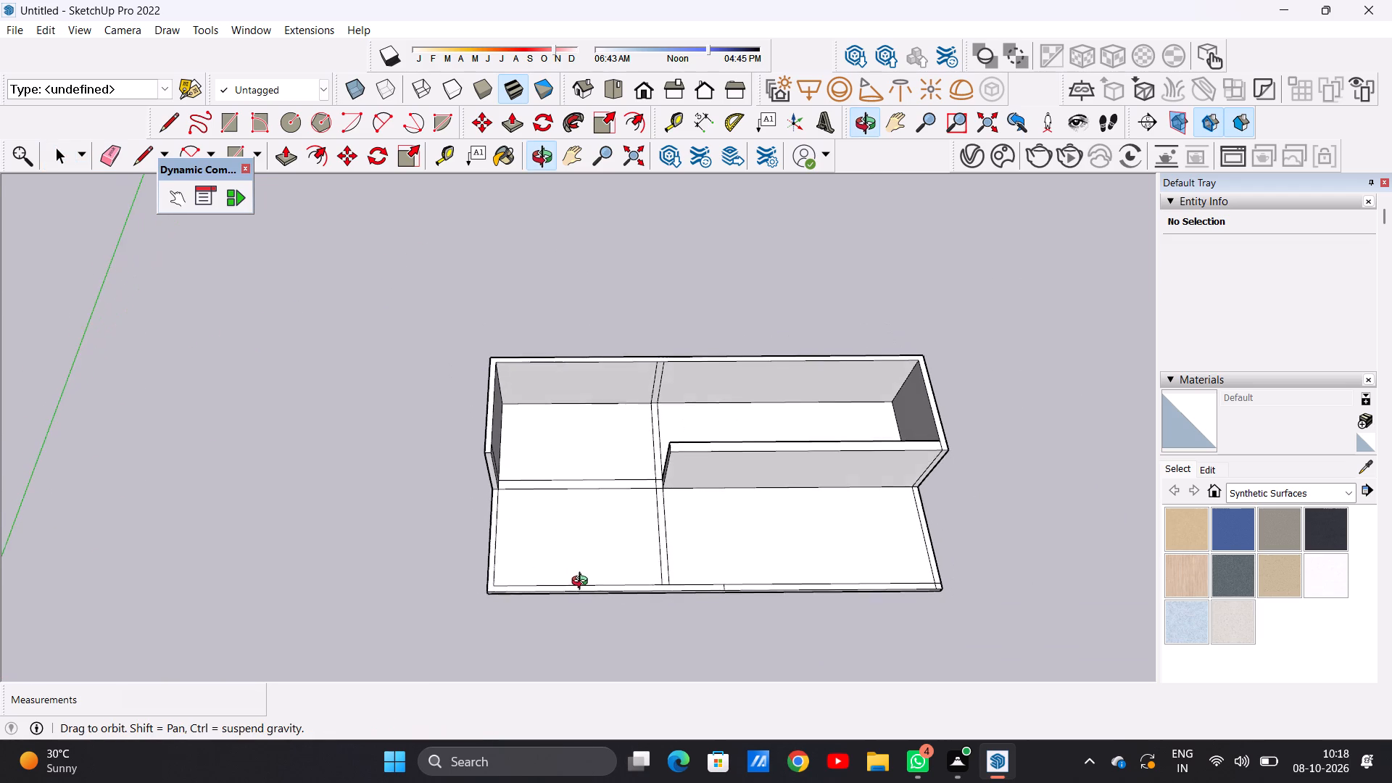
middle_click_drag(583, 583, 584, 583)
scroll(654, 452, "up", 8)
scroll(671, 482, "down", 2)
scroll(671, 482, "up", 1)
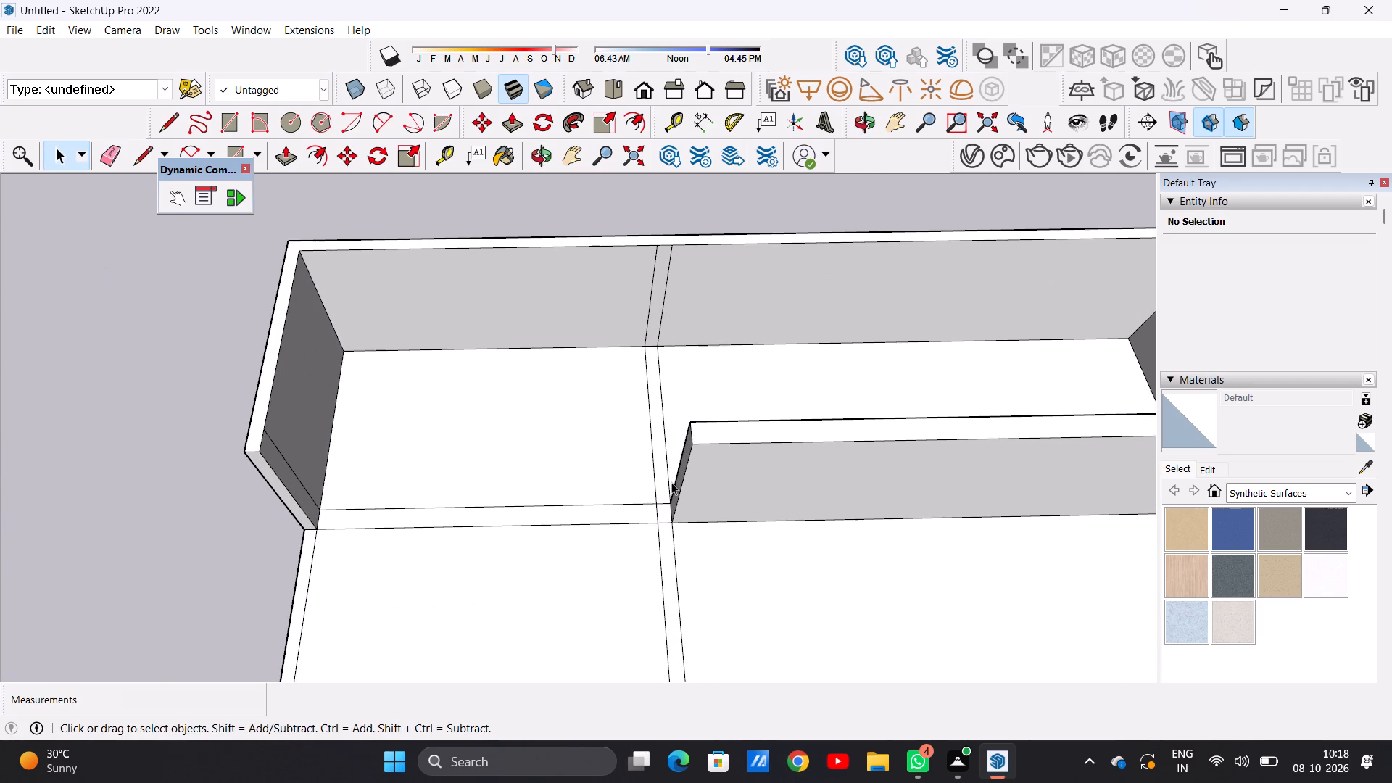
scroll(623, 484, "down", 2)
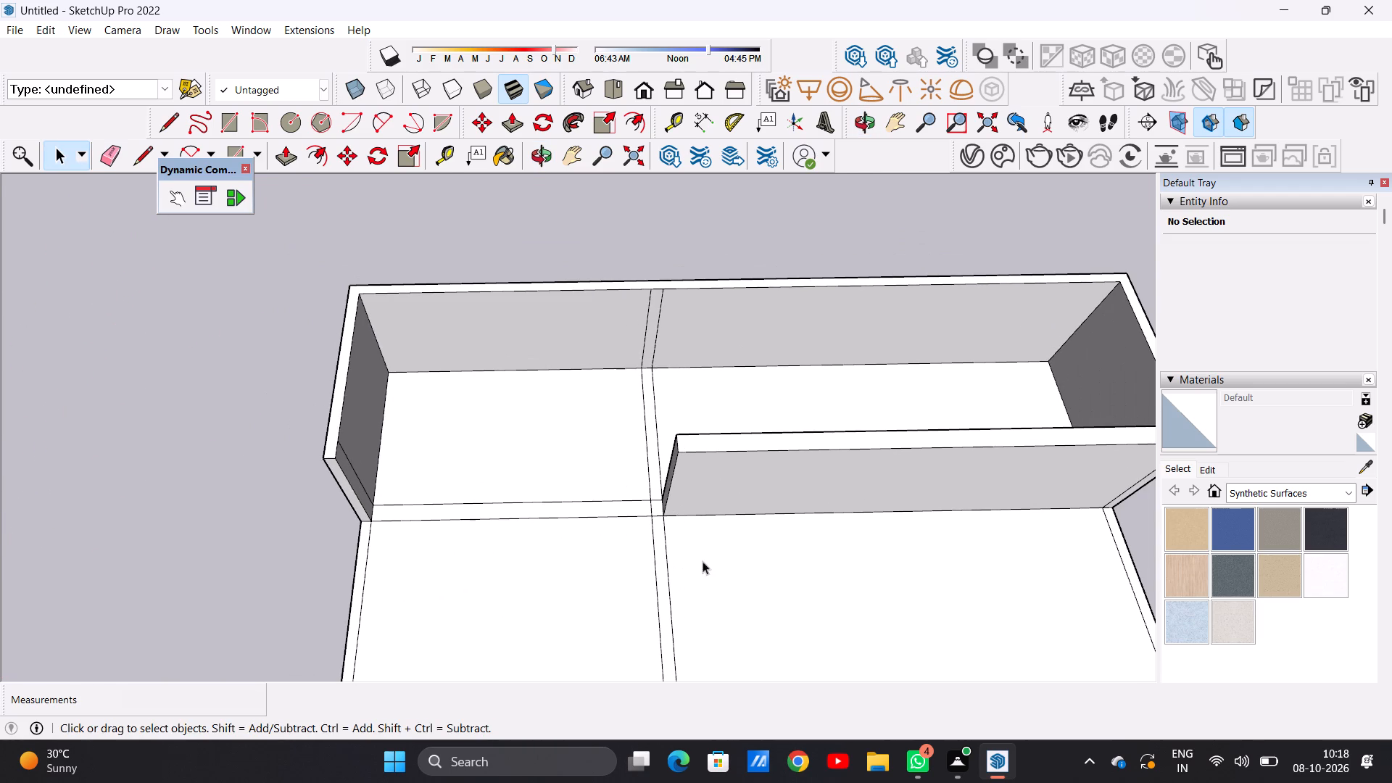
scroll(655, 508, "up", 4)
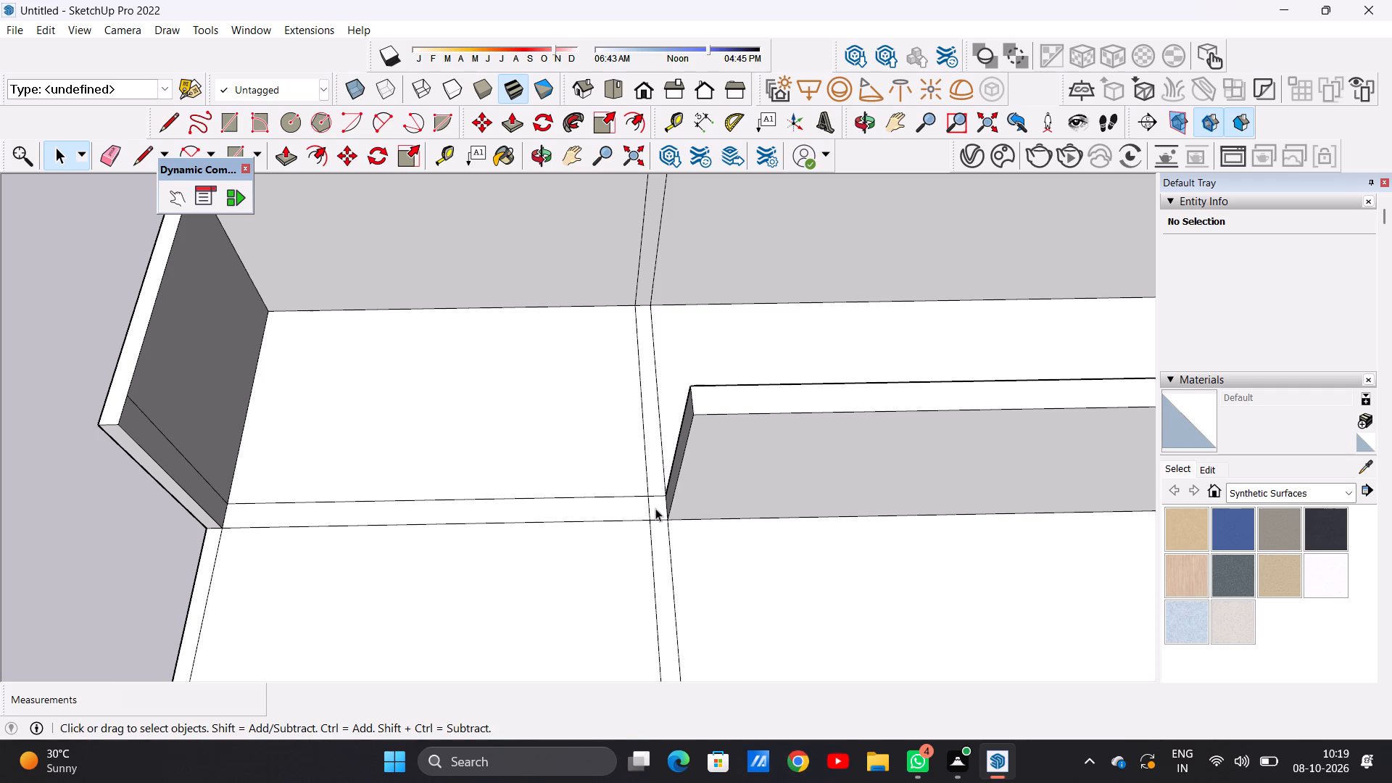
key("e")
scroll(652, 512, "up", 11)
left_click_drag(630, 504, 663, 510)
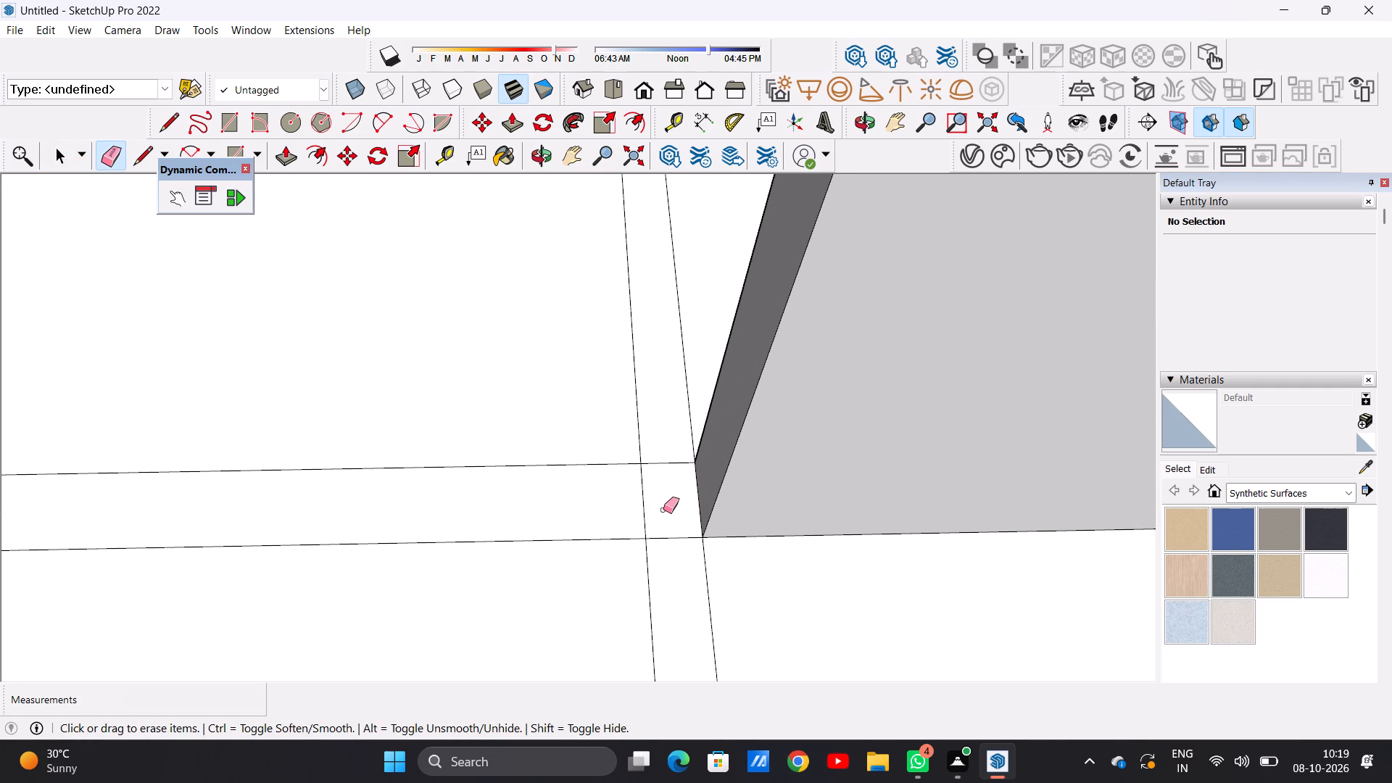
left_click_drag(663, 510, 664, 510)
left_click_drag(642, 505, 650, 507)
key("space")
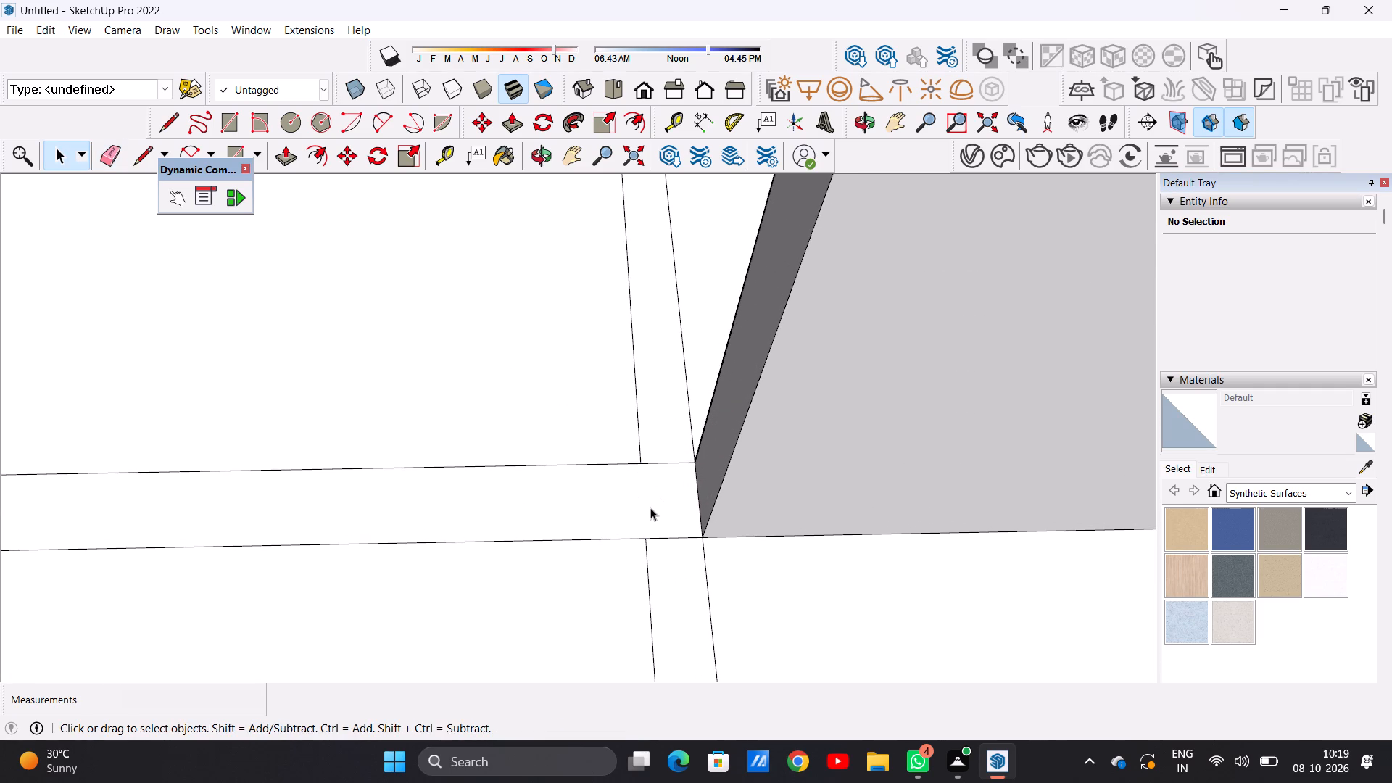
Push/Pull the remaining shorter section of the lengthwise partition strip up 10', level with the raised partition top.
key("p")
left_click(660, 489)
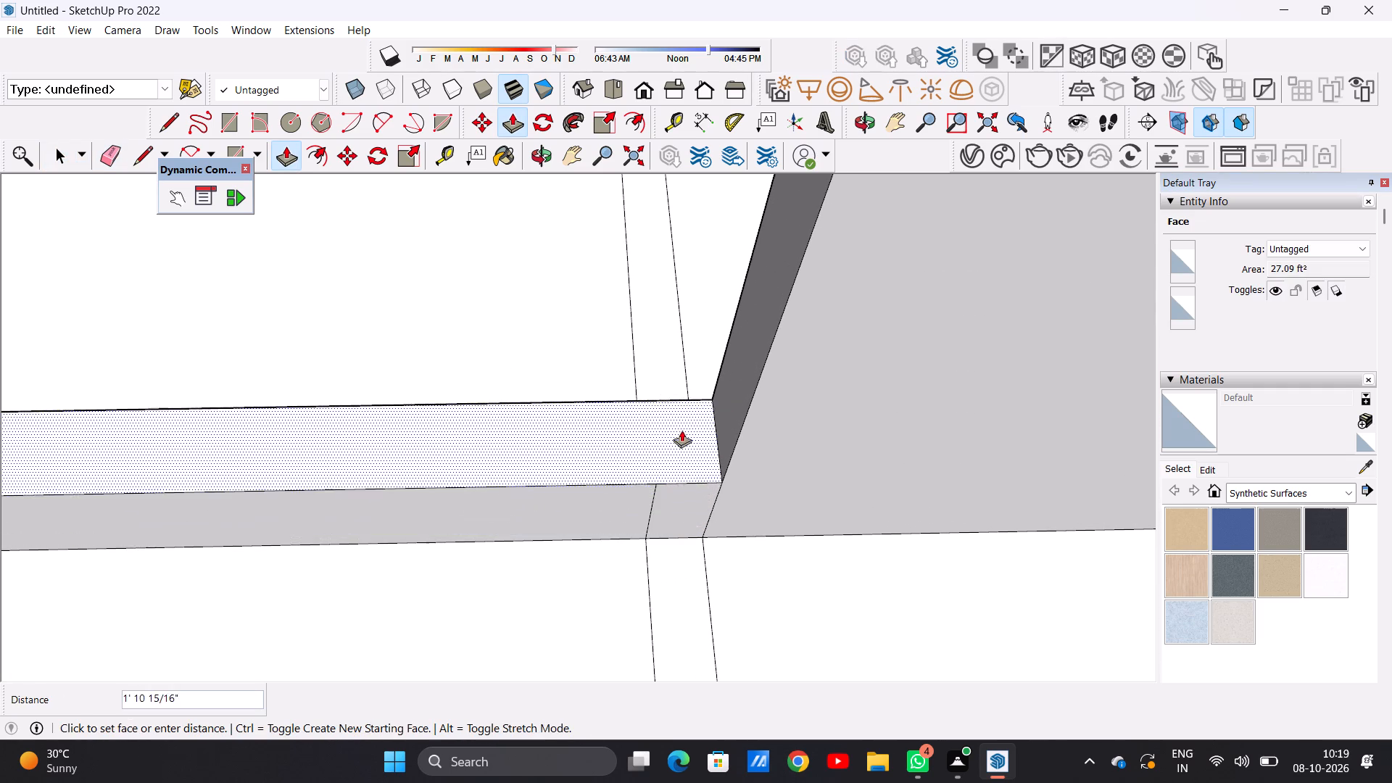
scroll(679, 444, "down", 16)
scroll(714, 366, "up", 1)
scroll(714, 366, "down", 1)
scroll(714, 366, "up", 4)
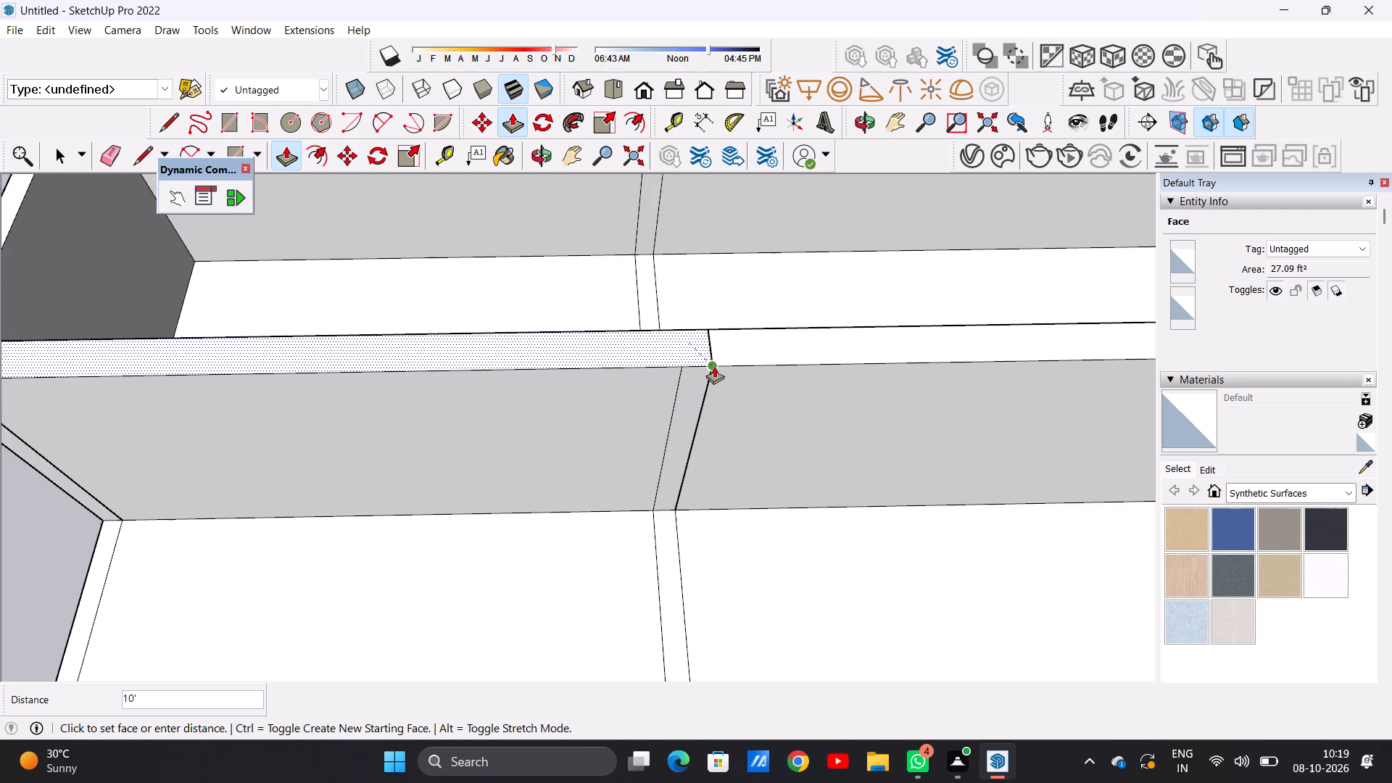
scroll(714, 366, "up", 2)
left_click(714, 361)
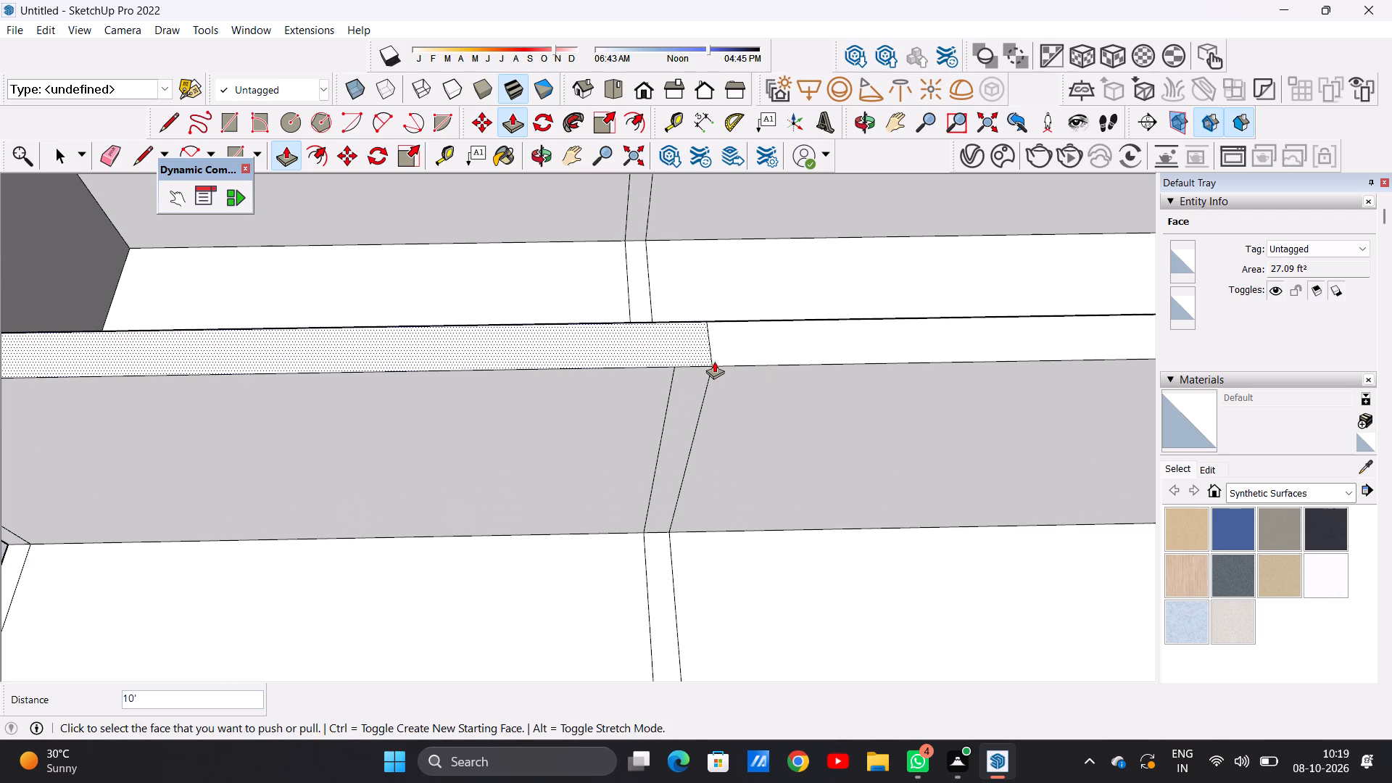
key("space")
Examine the completed lengthwise partition wall and the open front slab from the front and angled 3D views.
scroll(684, 508, "down", 15)
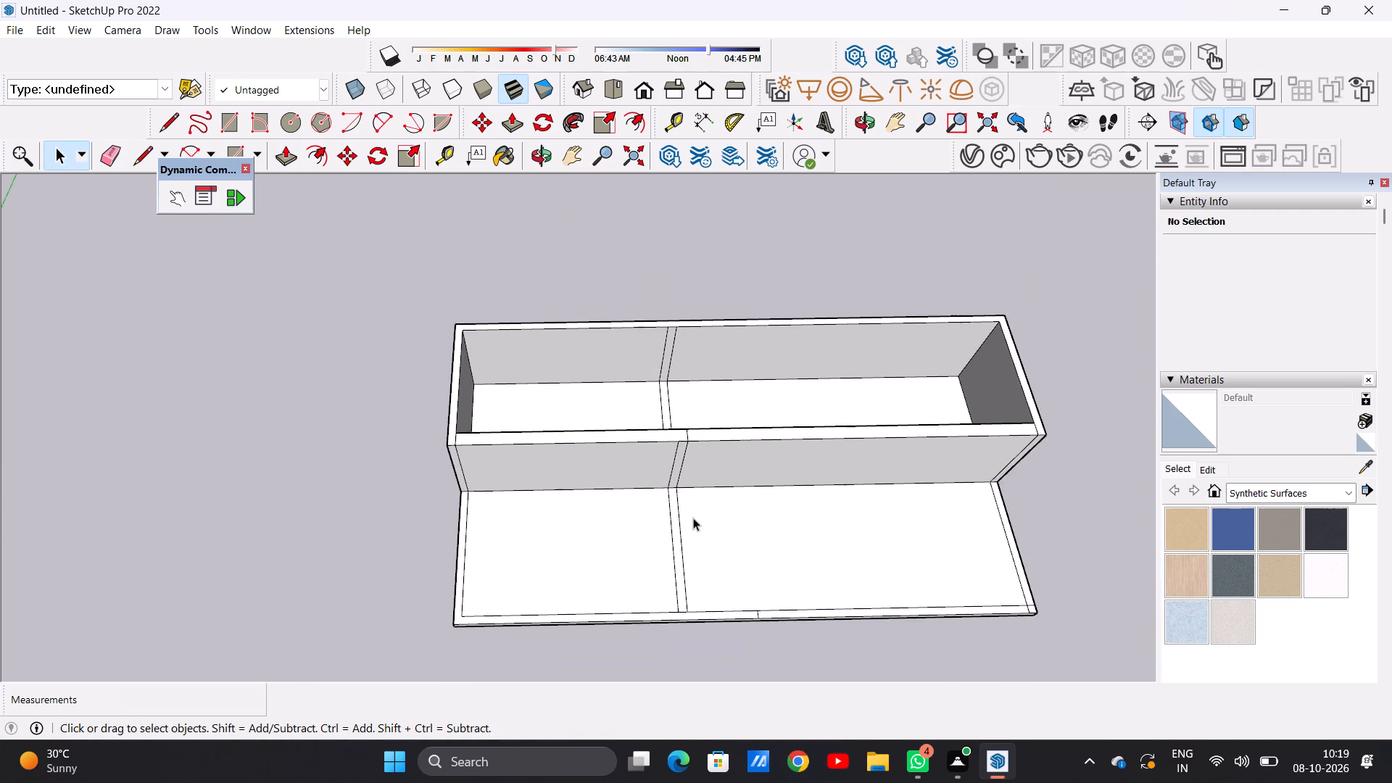
middle_click_drag(693, 518, 689, 323)
middle_click_drag(725, 531, 753, 426)
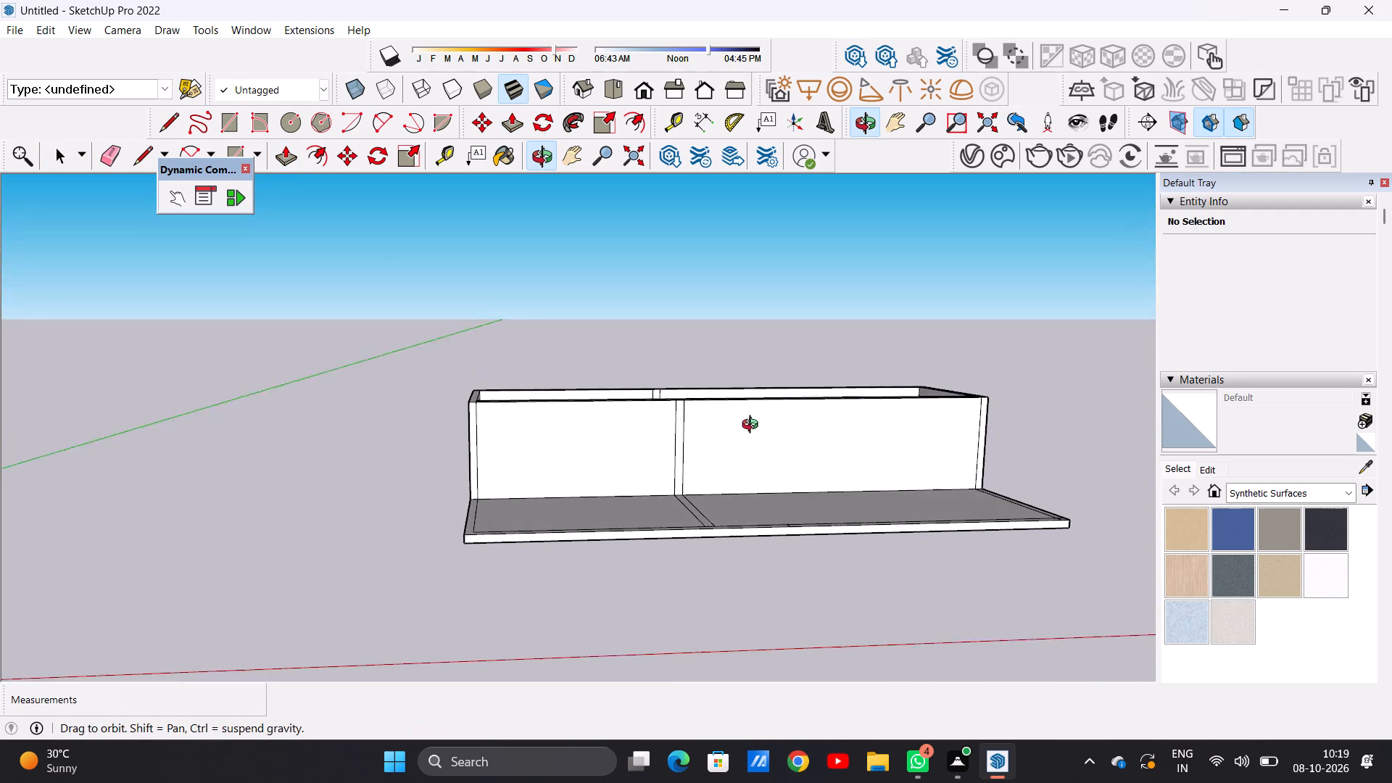
middle_click_drag(753, 426, 743, 410)
scroll(683, 449, "up", 5)
scroll(644, 473, "down", 3)
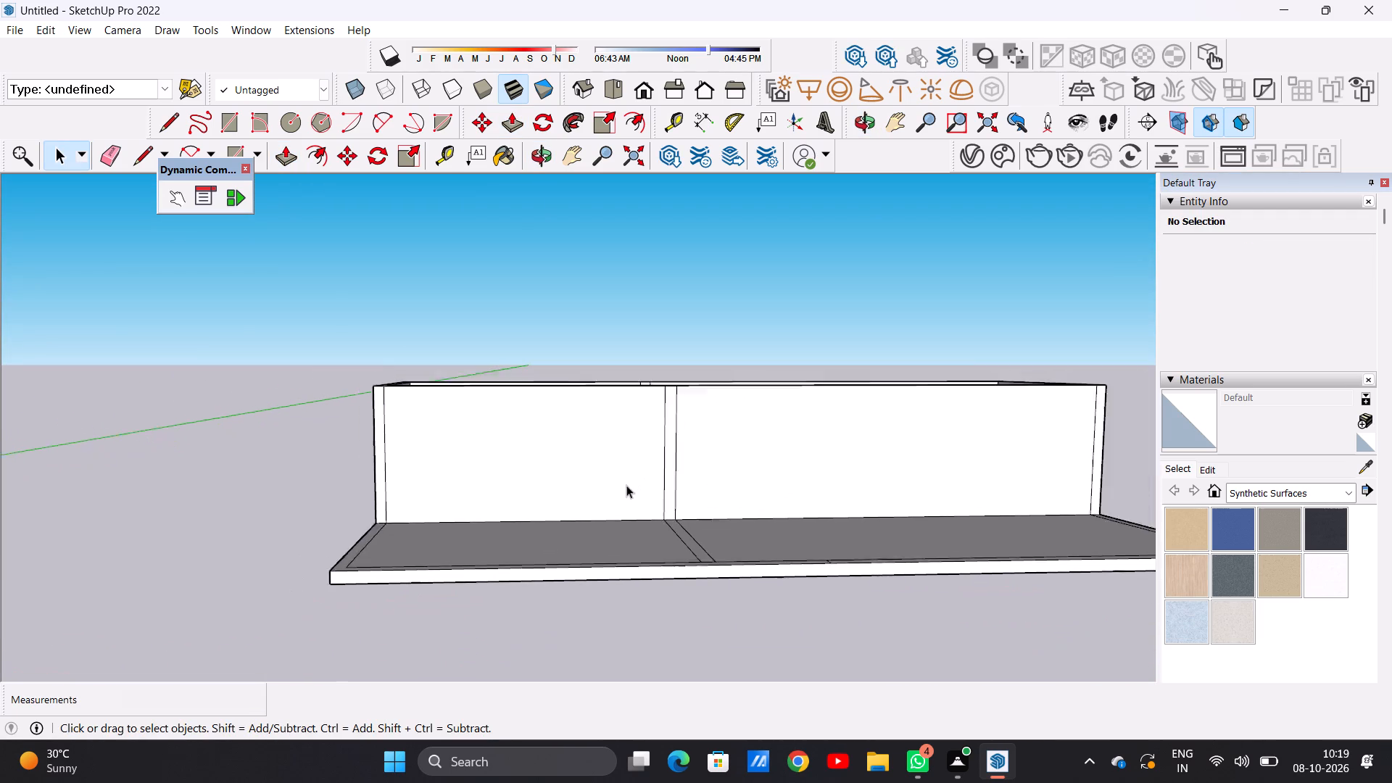
scroll(626, 485, "down", 2)
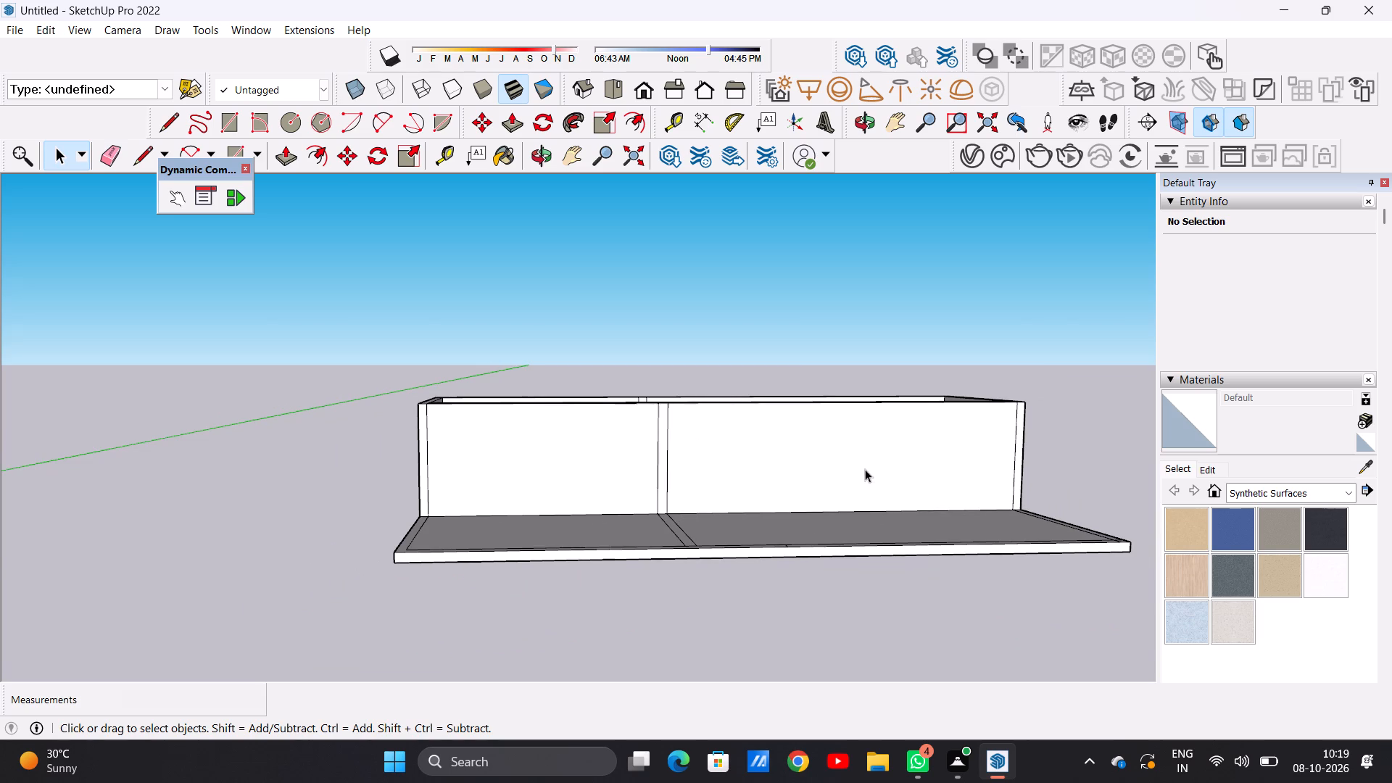
left_click(639, 79)
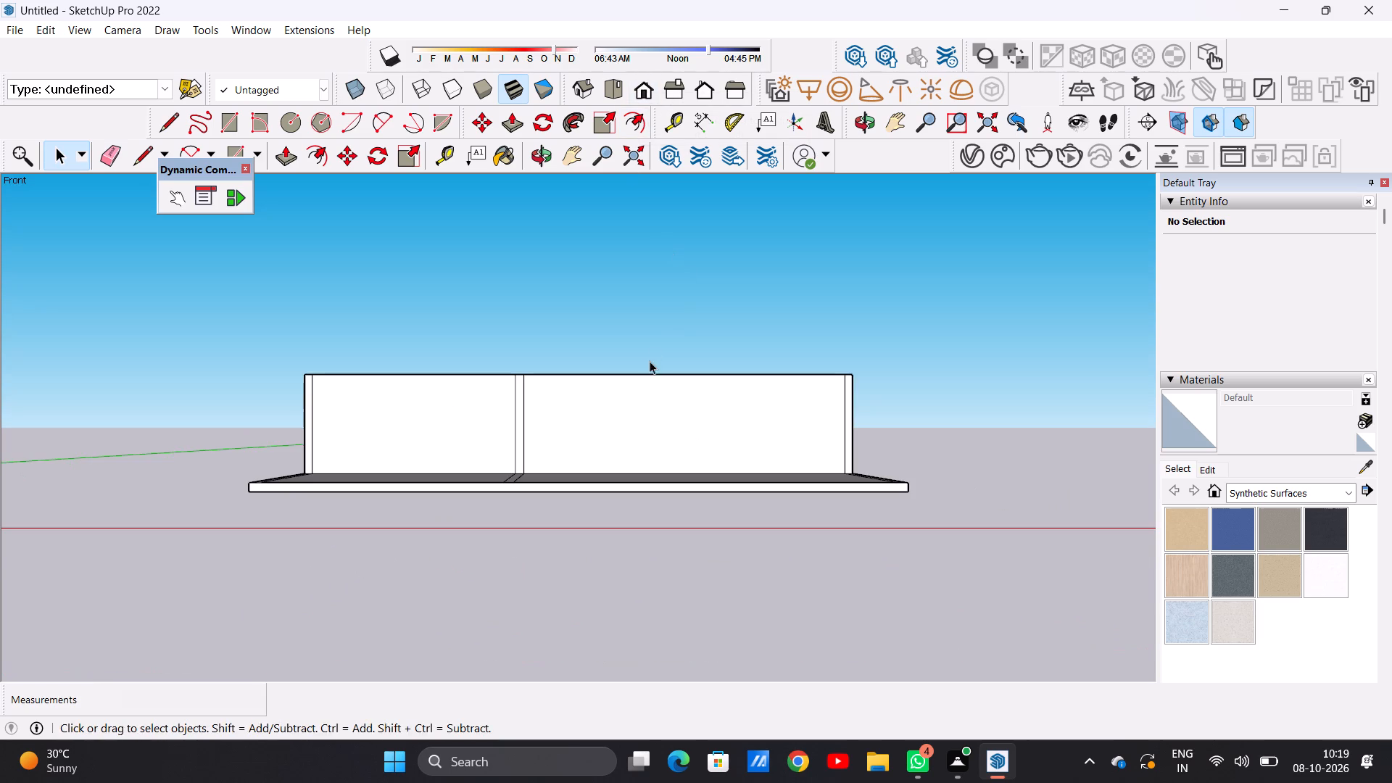
scroll(650, 361, "up", 2)
middle_click_drag(626, 434, 610, 503)
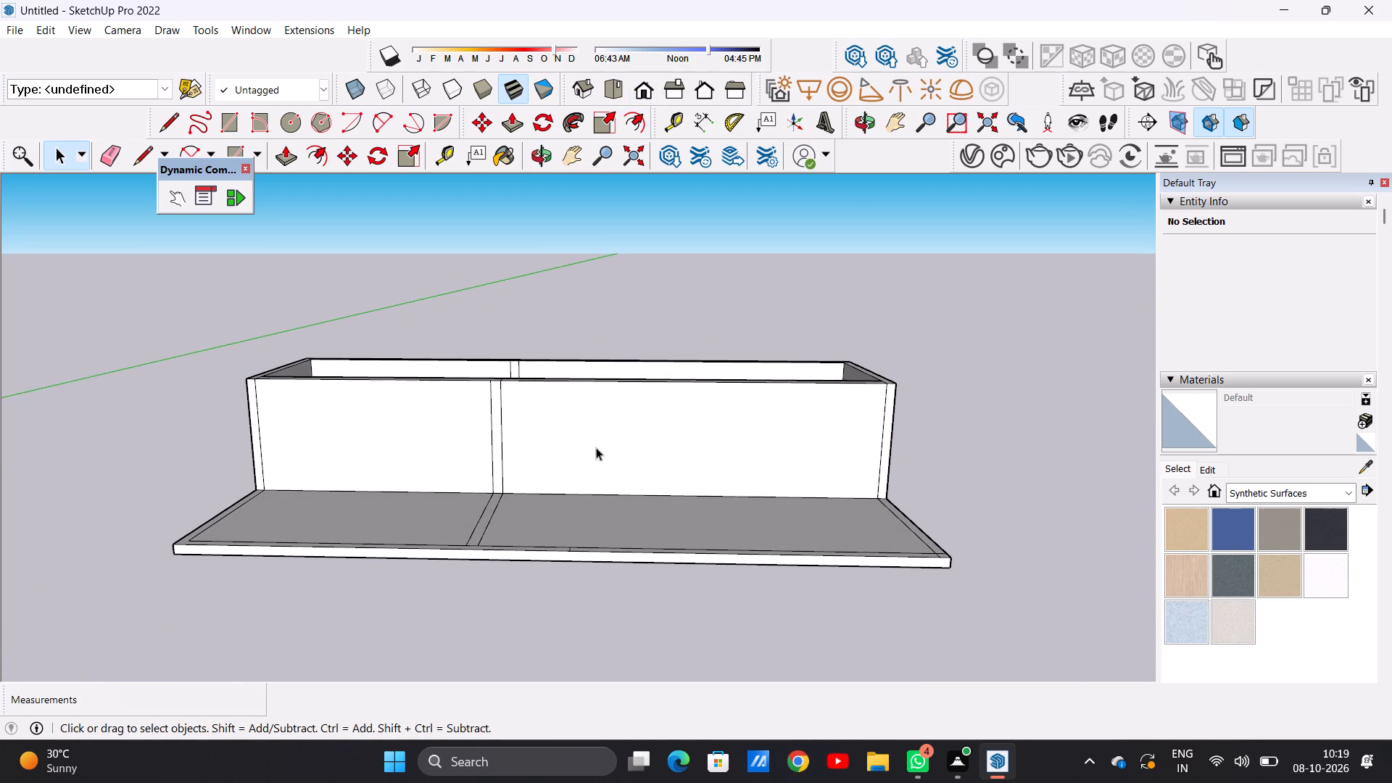
scroll(830, 485, "down", 7)
scroll(858, 491, "up", 1)
scroll(552, 422, "up", 12)
scroll(576, 399, "down", 7)
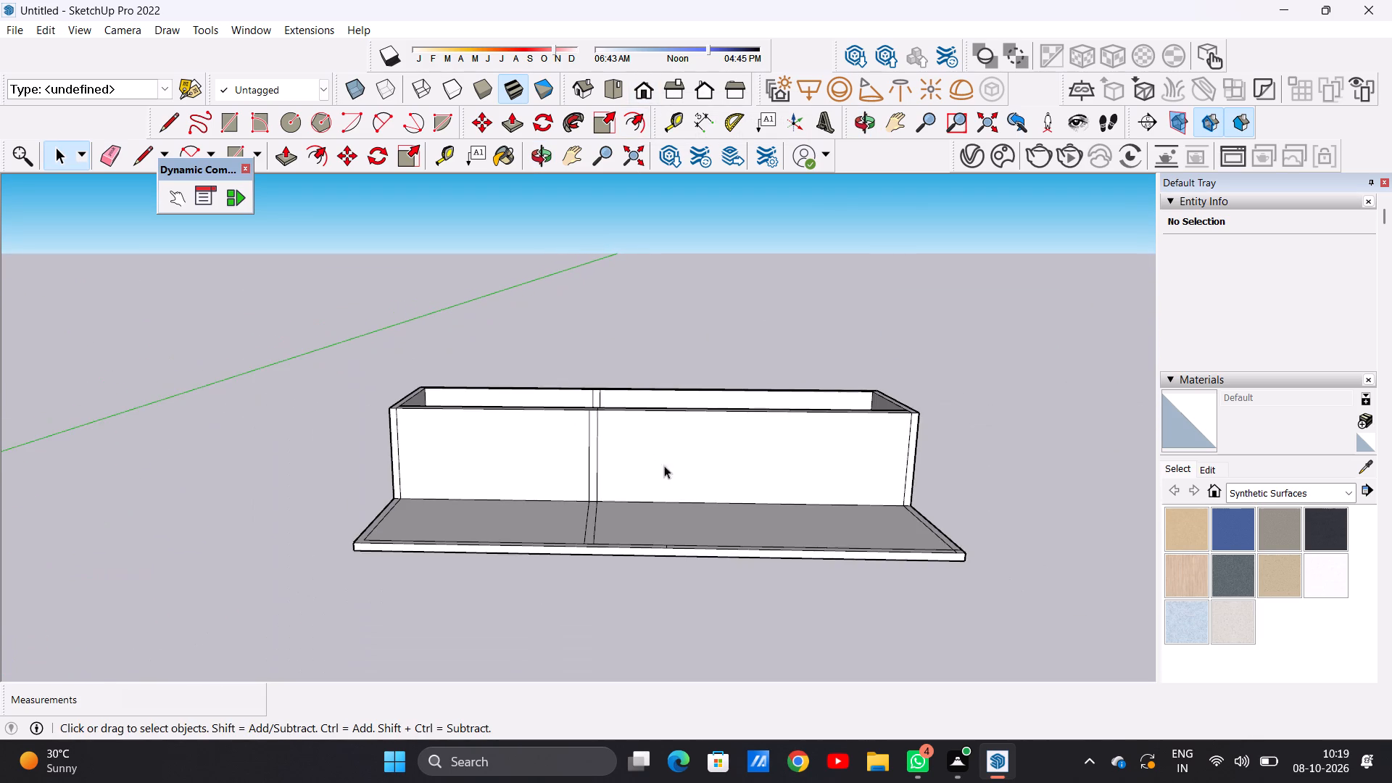
middle_click_drag(705, 484, 719, 496)
scroll(720, 450, "up", 6)
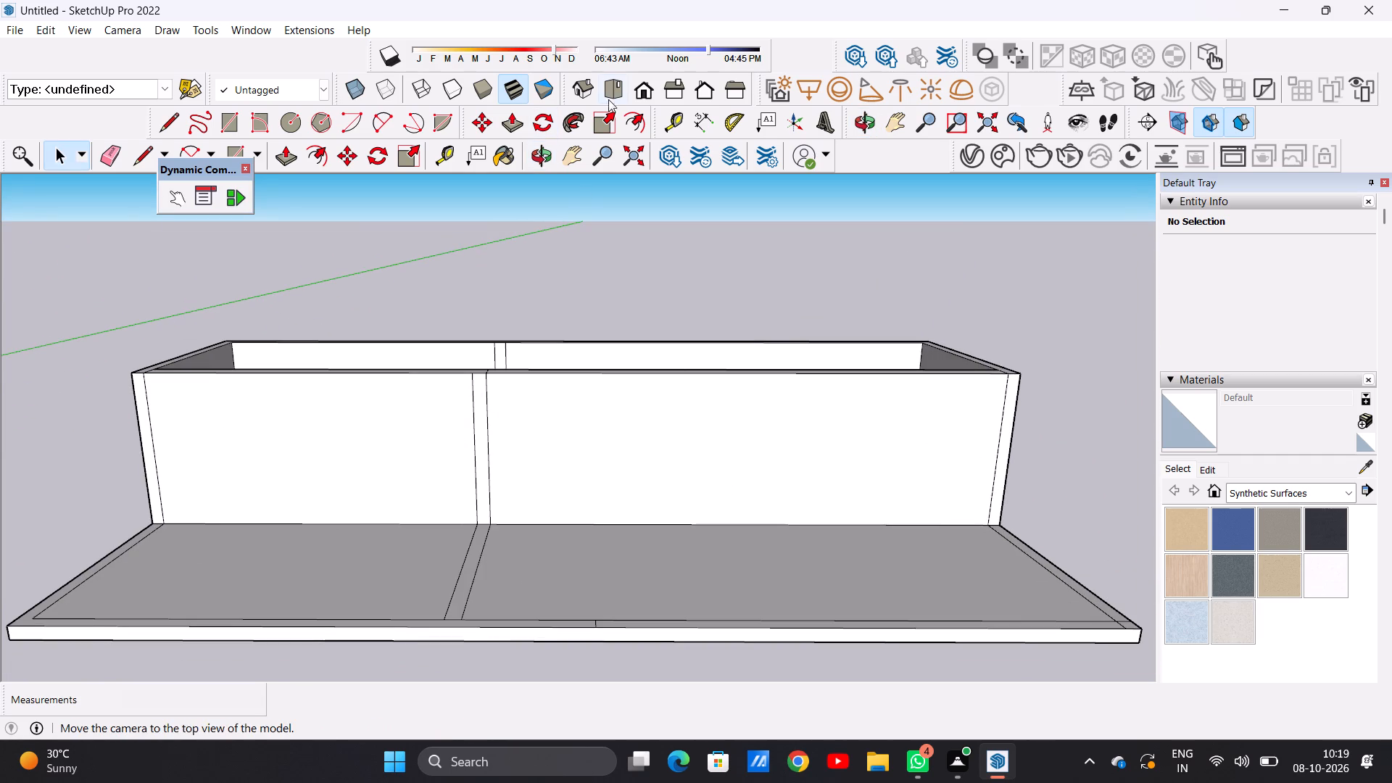
left_click(640, 89)
scroll(935, 520, "down", 4)
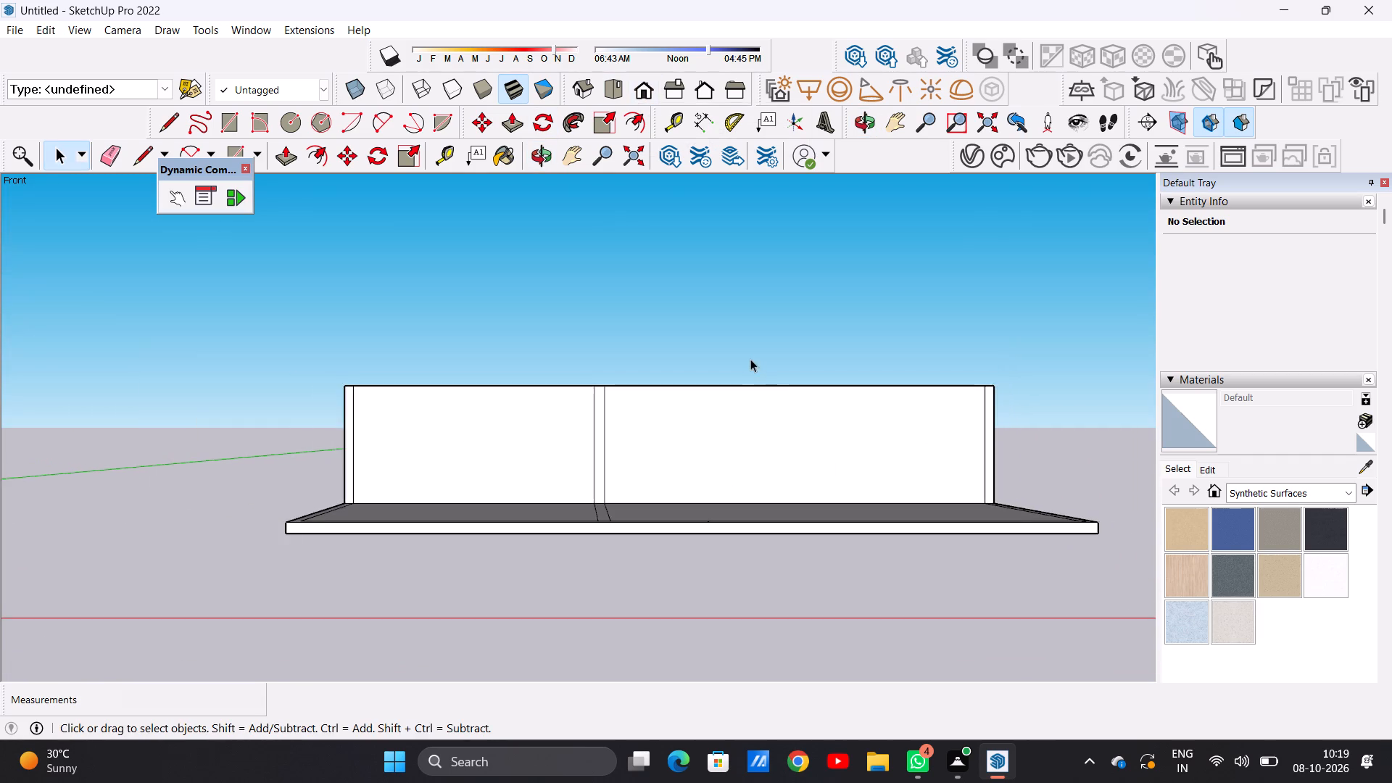
scroll(750, 359, "up", 5)
scroll(760, 439, "up", 1)
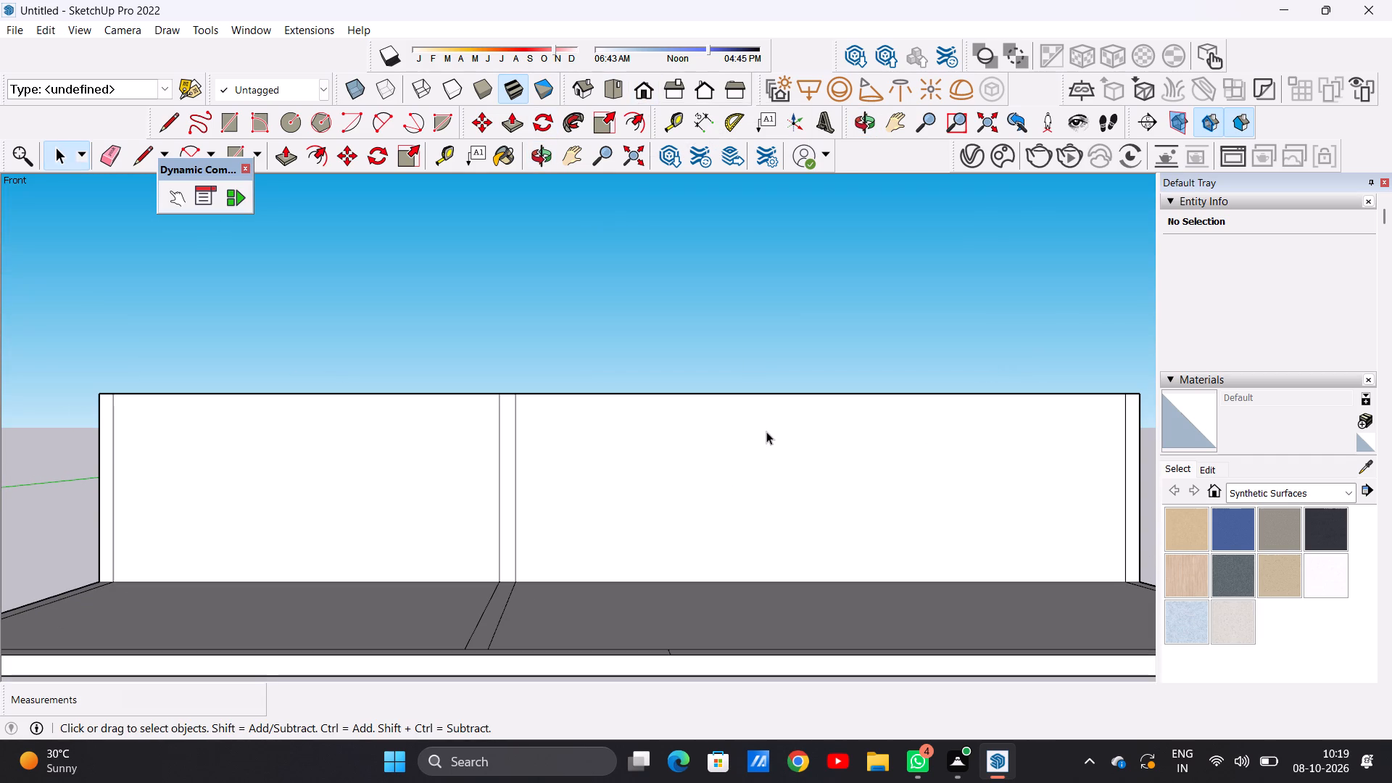
scroll(654, 724, "down", 2)
scroll(676, 527, "down", 2)
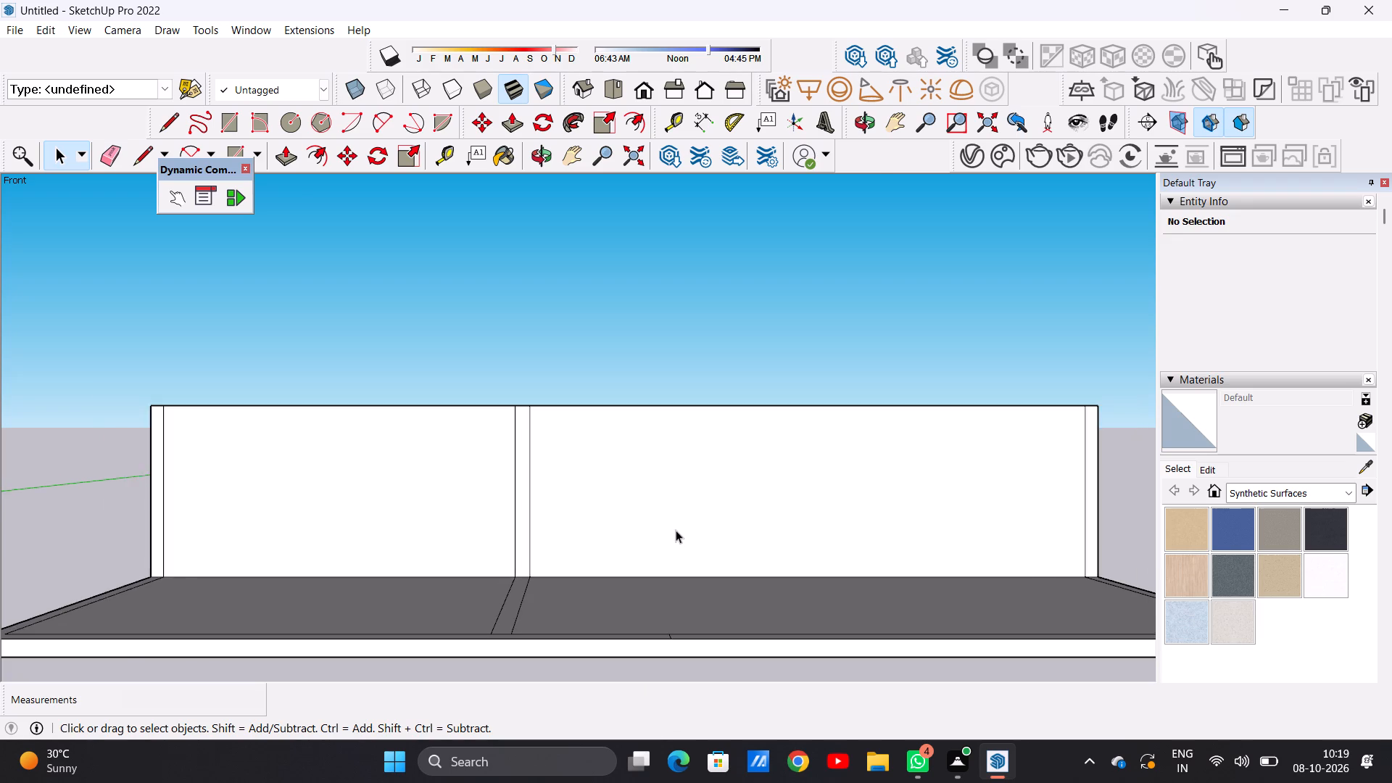
scroll(676, 534, "down", 2)
scroll(687, 511, "up", 1)
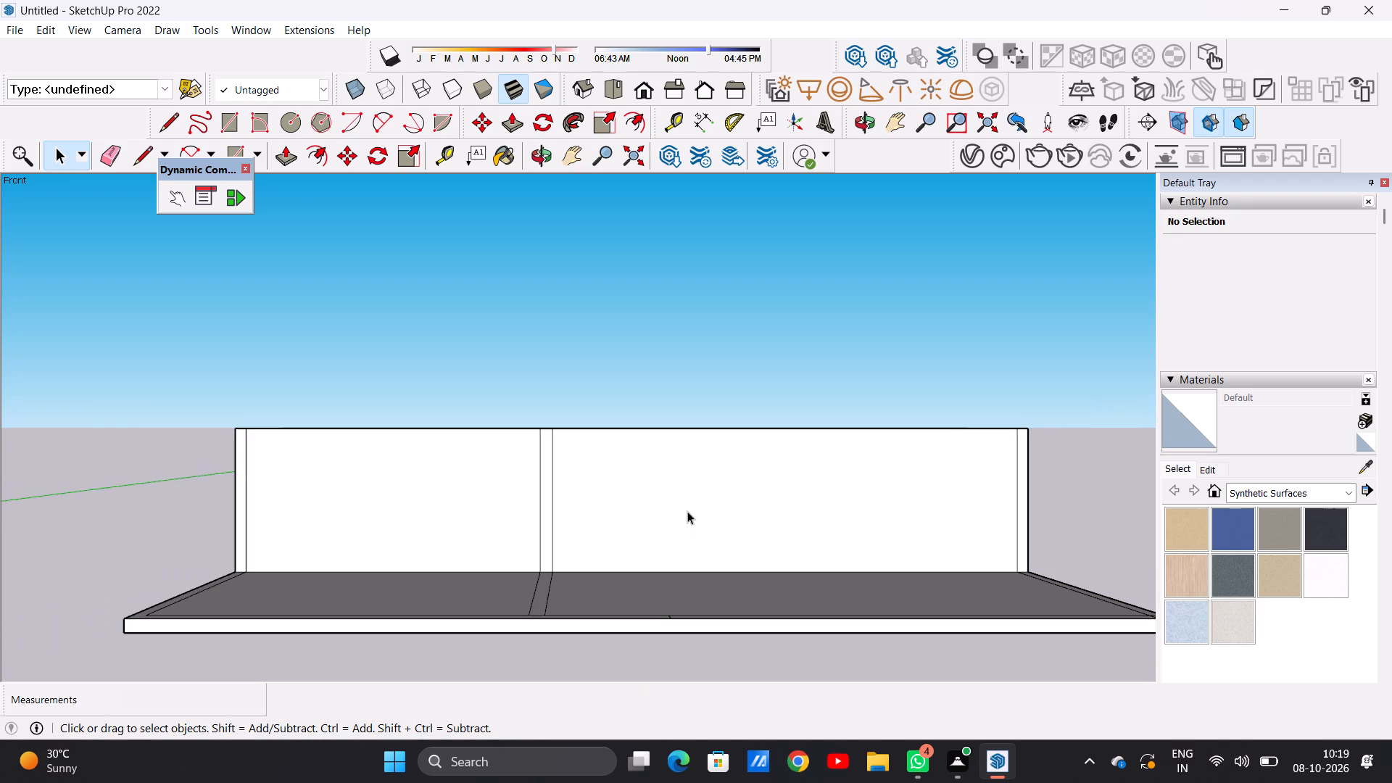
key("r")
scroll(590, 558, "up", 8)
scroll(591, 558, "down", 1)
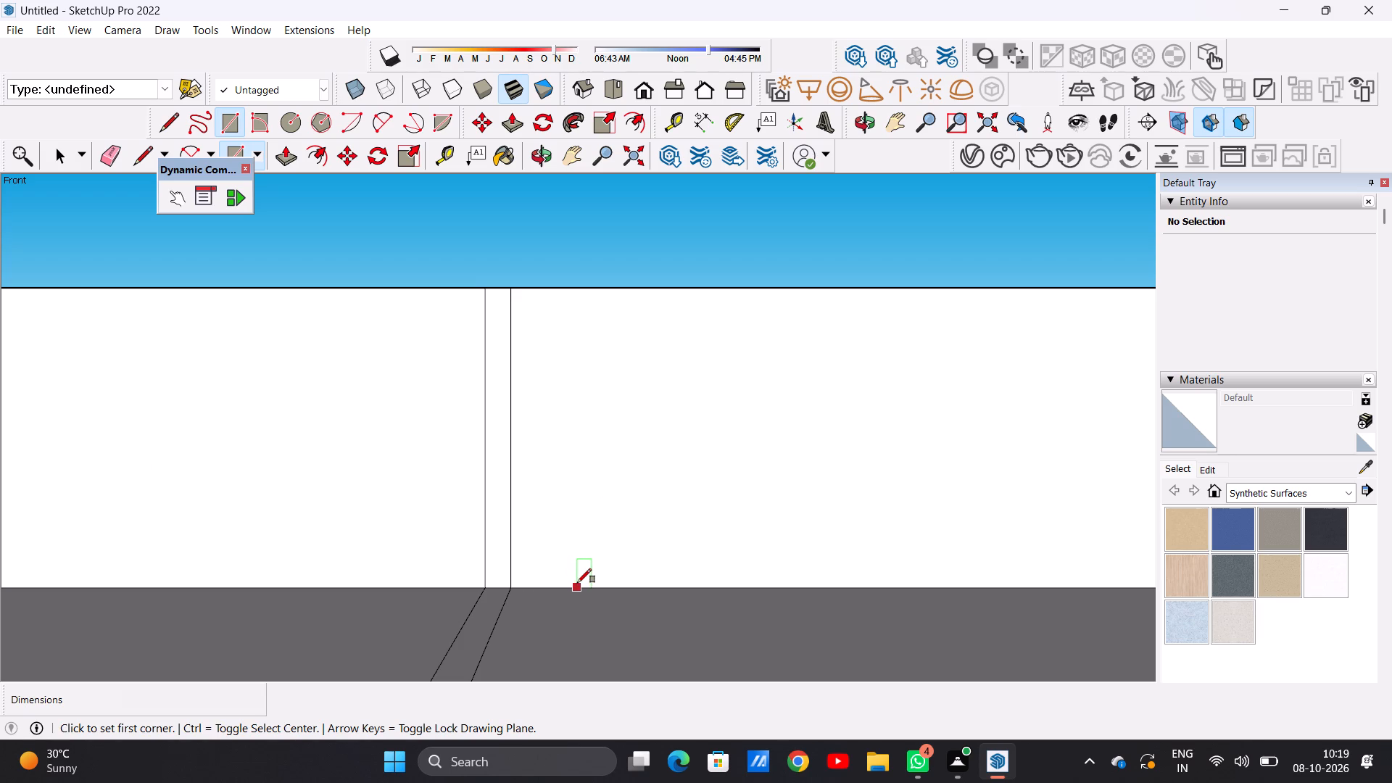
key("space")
Push/Pull the crosswise partition strip between the rear wall and the lengthwise partition up 10', level with the wall tops.
middle_click_drag(564, 305, 551, 643)
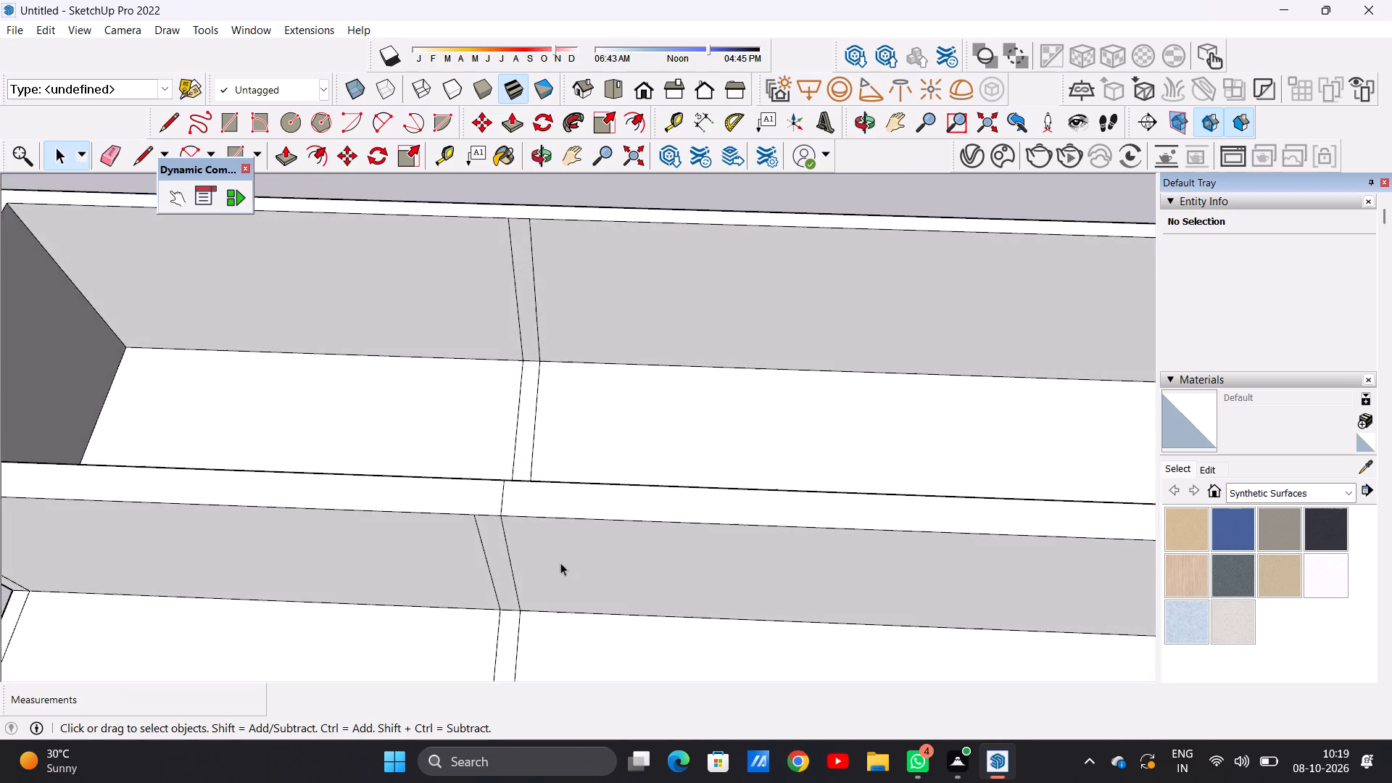
scroll(563, 467, "down", 10)
middle_click_drag(546, 428, 553, 535)
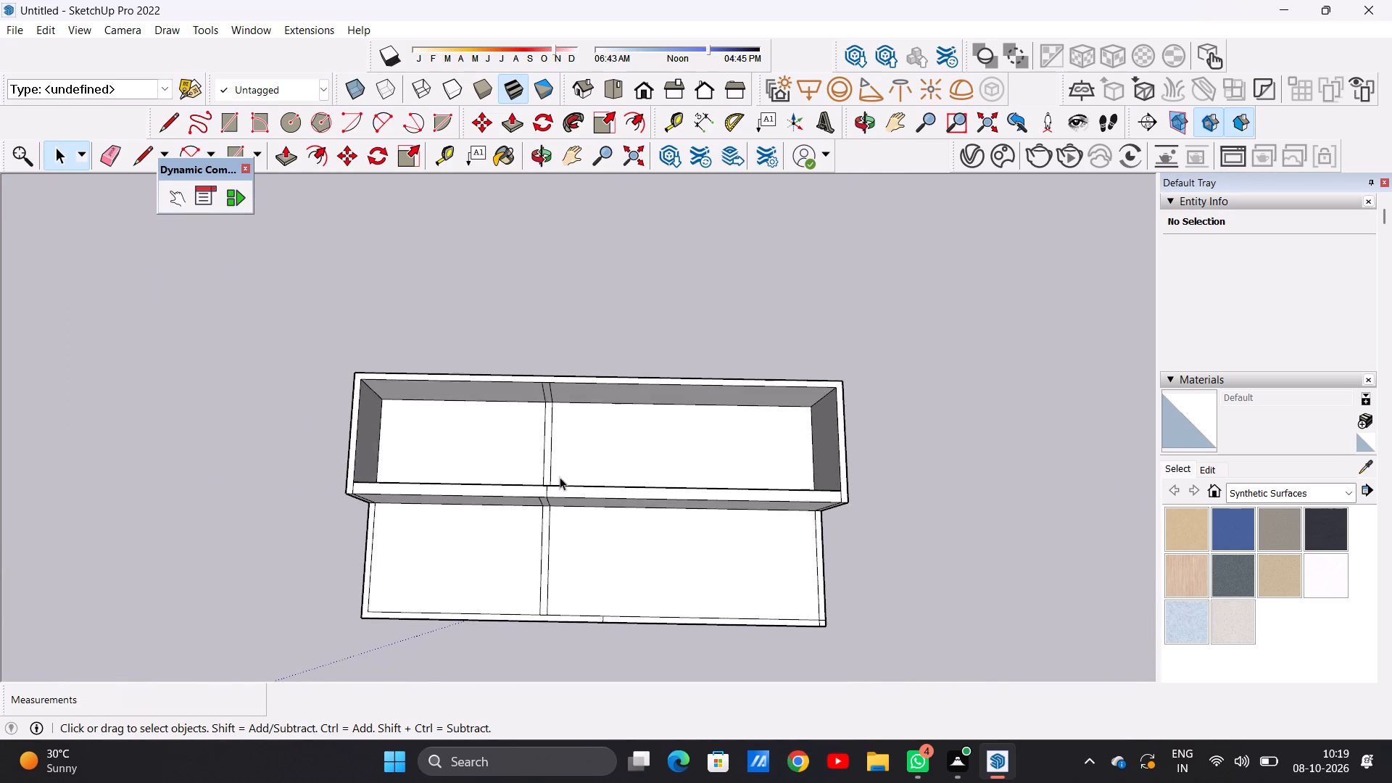
scroll(560, 465, "up", 7)
key("p")
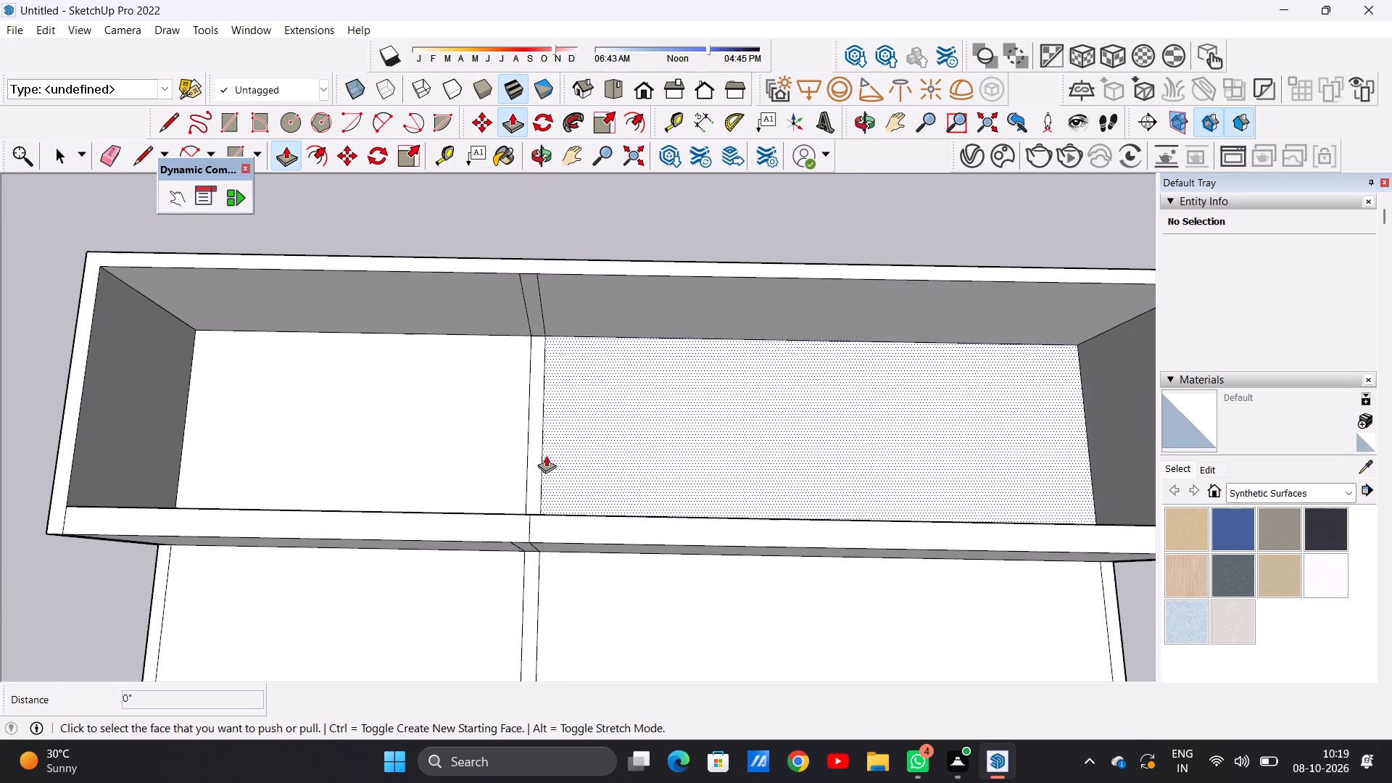
left_click(539, 398)
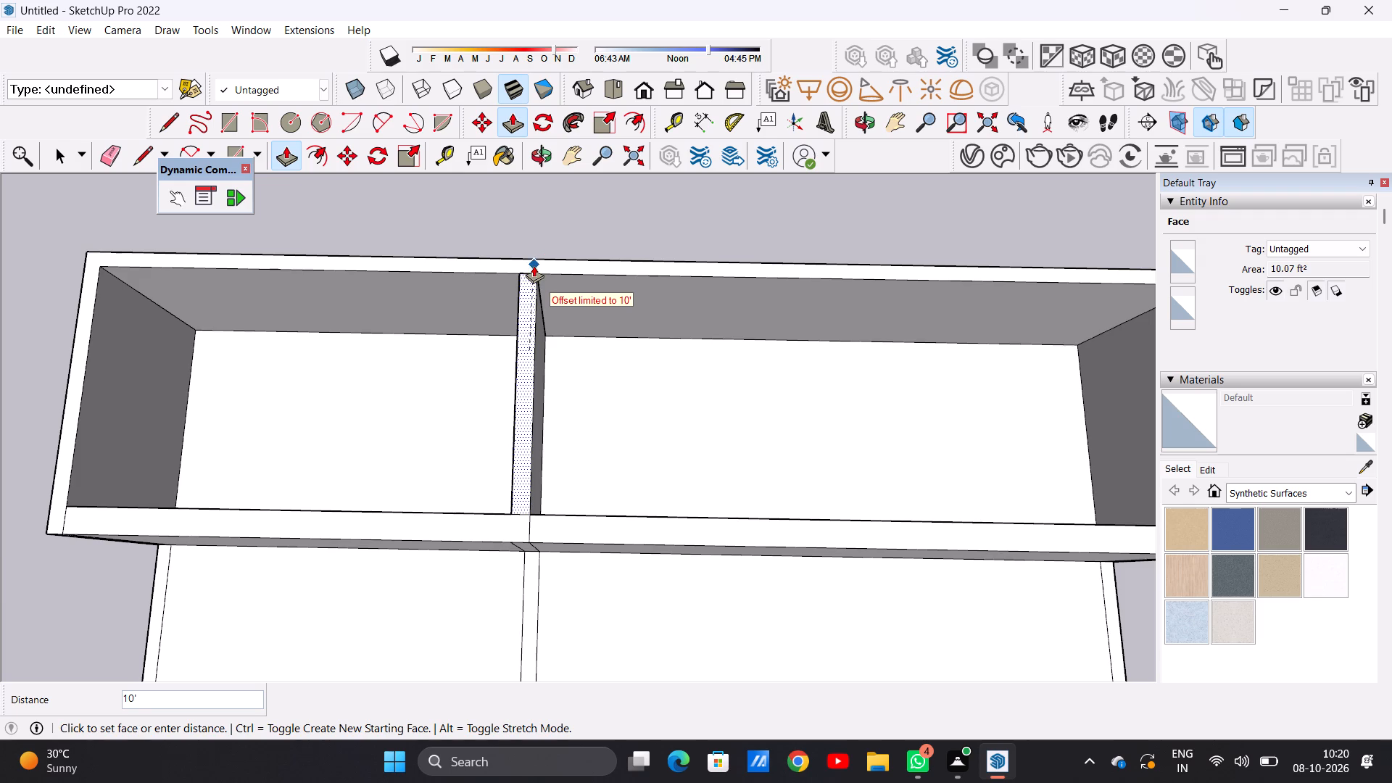
scroll(534, 267, "up", 15)
scroll(534, 268, "down", 1)
scroll(534, 268, "up", 5)
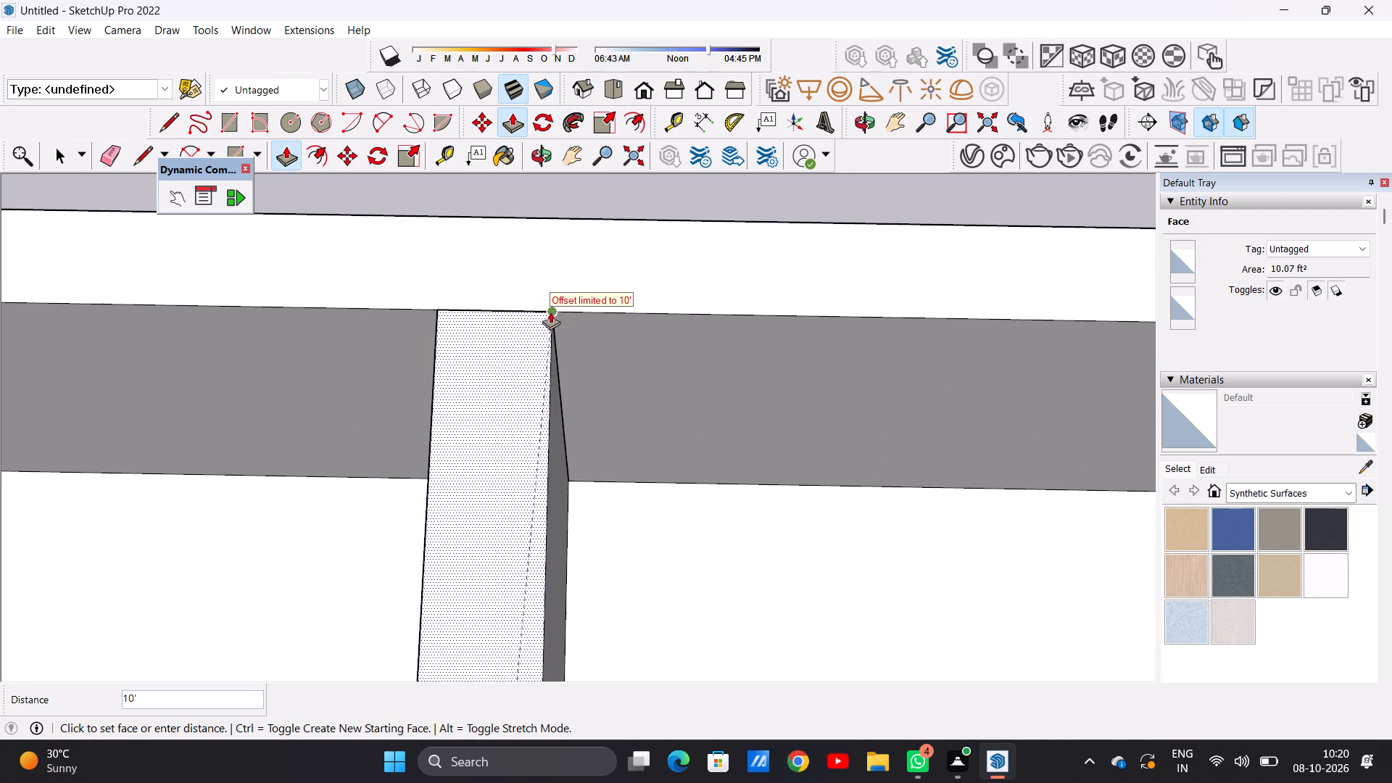
left_click(556, 302)
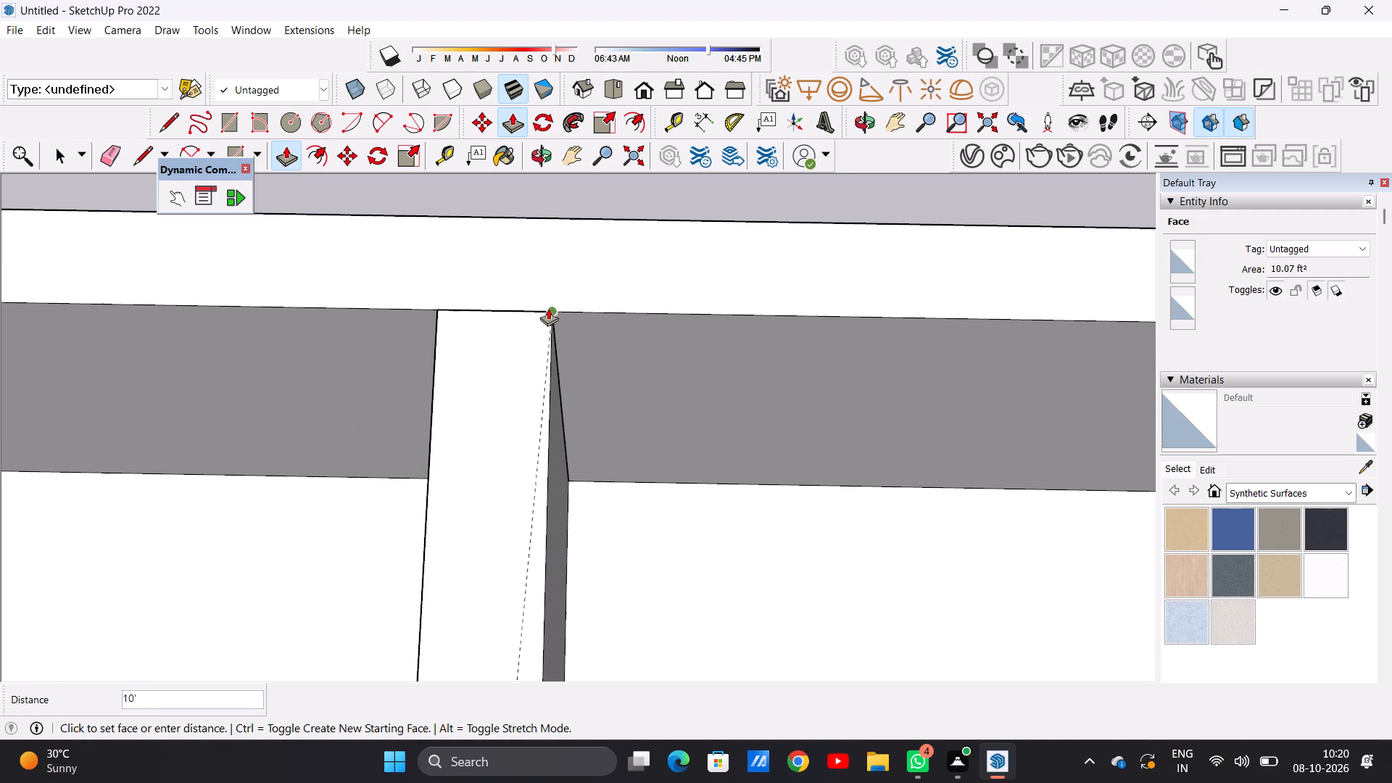
left_click(548, 308)
key("space")
Examine the two enclosed rear rooms and the front wall face from above and from low angled 3D views.
scroll(590, 478, "down", 16)
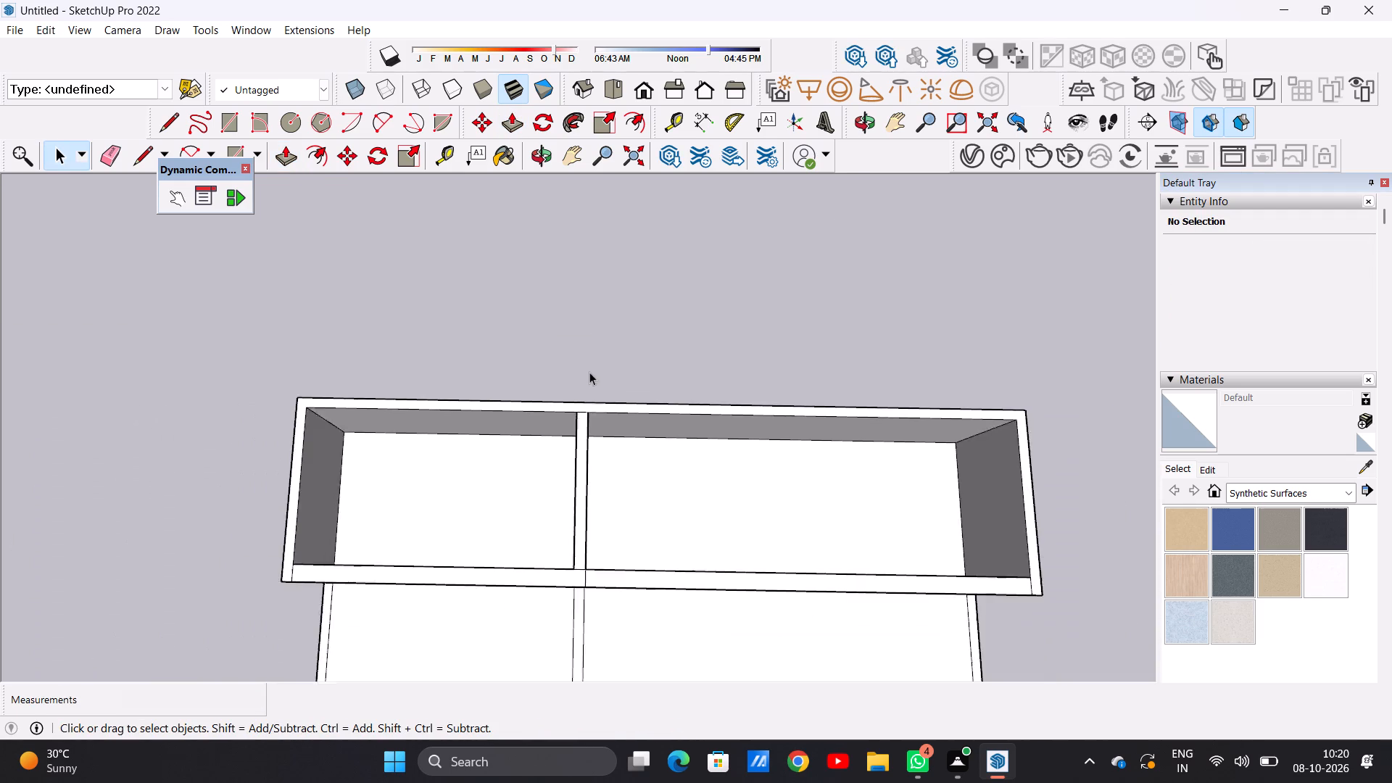
scroll(589, 372, "down", 4)
middle_click_drag(553, 603, 577, 326)
middle_click_drag(532, 597, 522, 528)
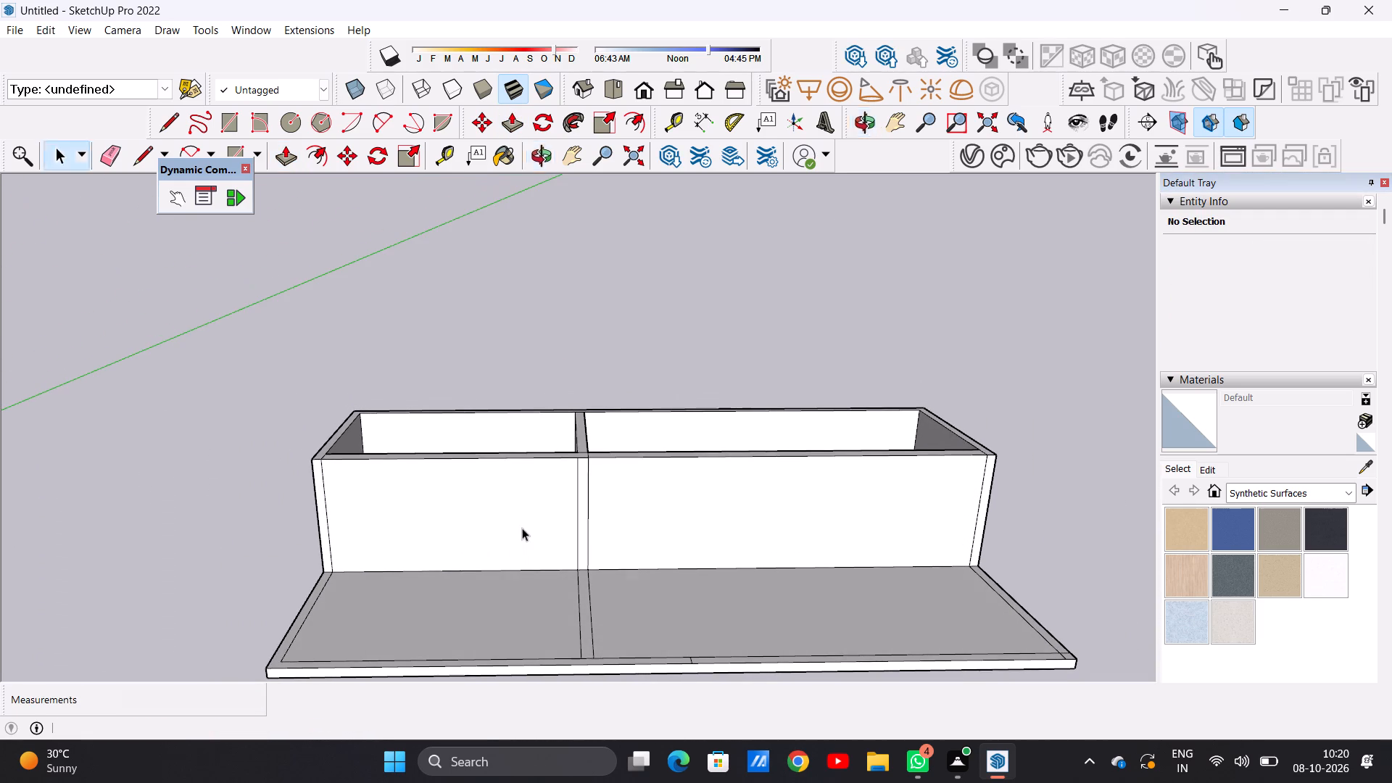
left_click(640, 82)
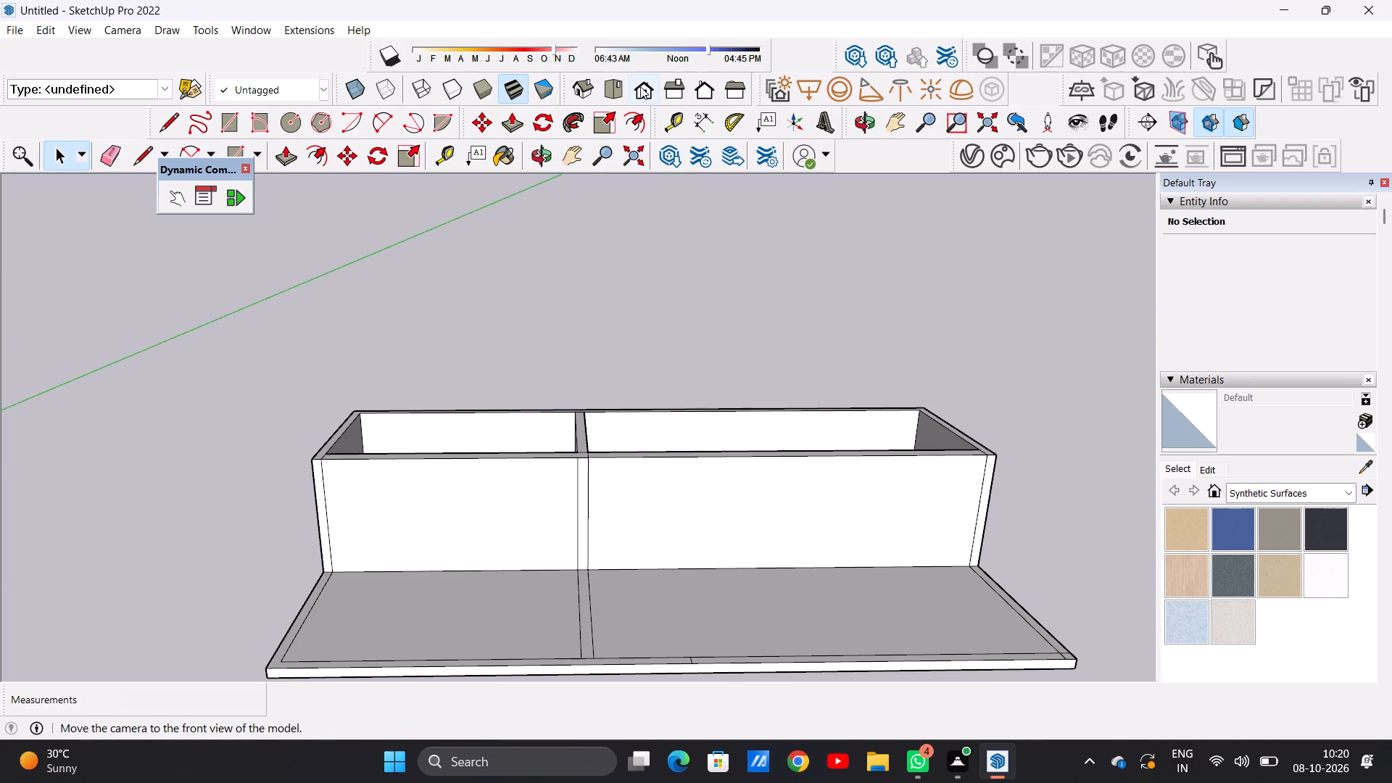
scroll(800, 543, "down", 4)
scroll(689, 394, "up", 1)
scroll(689, 394, "down", 1)
scroll(689, 394, "up", 3)
middle_click_drag(680, 431, 669, 510)
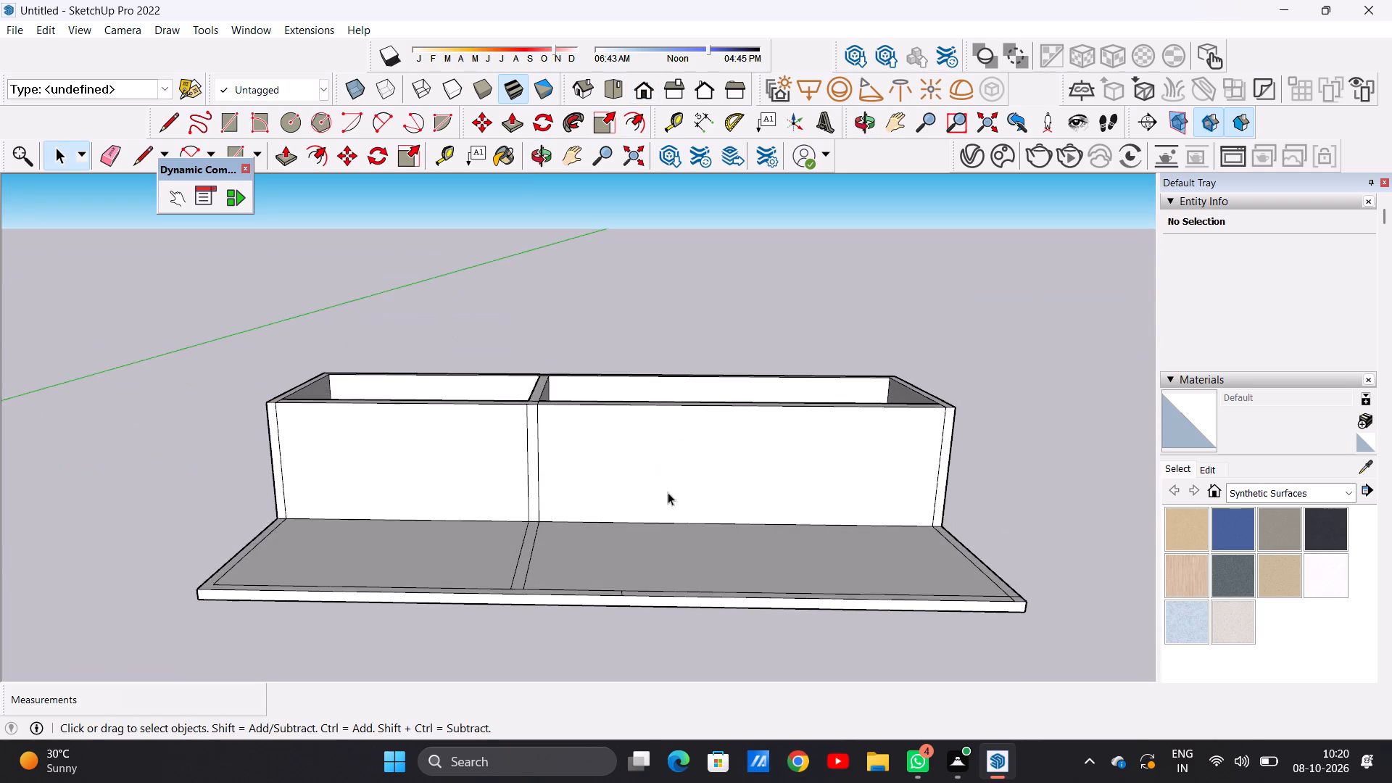
scroll(668, 478, "up", 4)
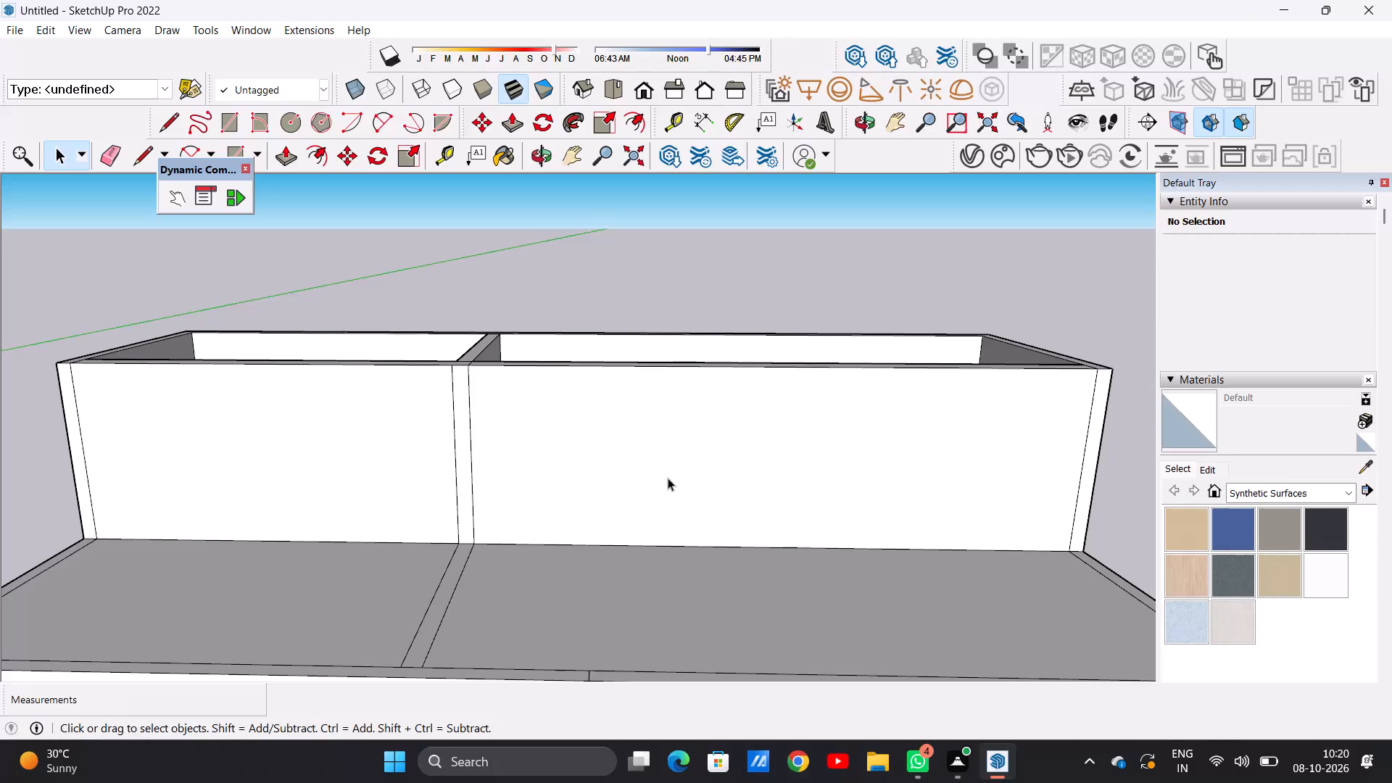
scroll(616, 472, "up", 2)
scroll(625, 484, "down", 4)
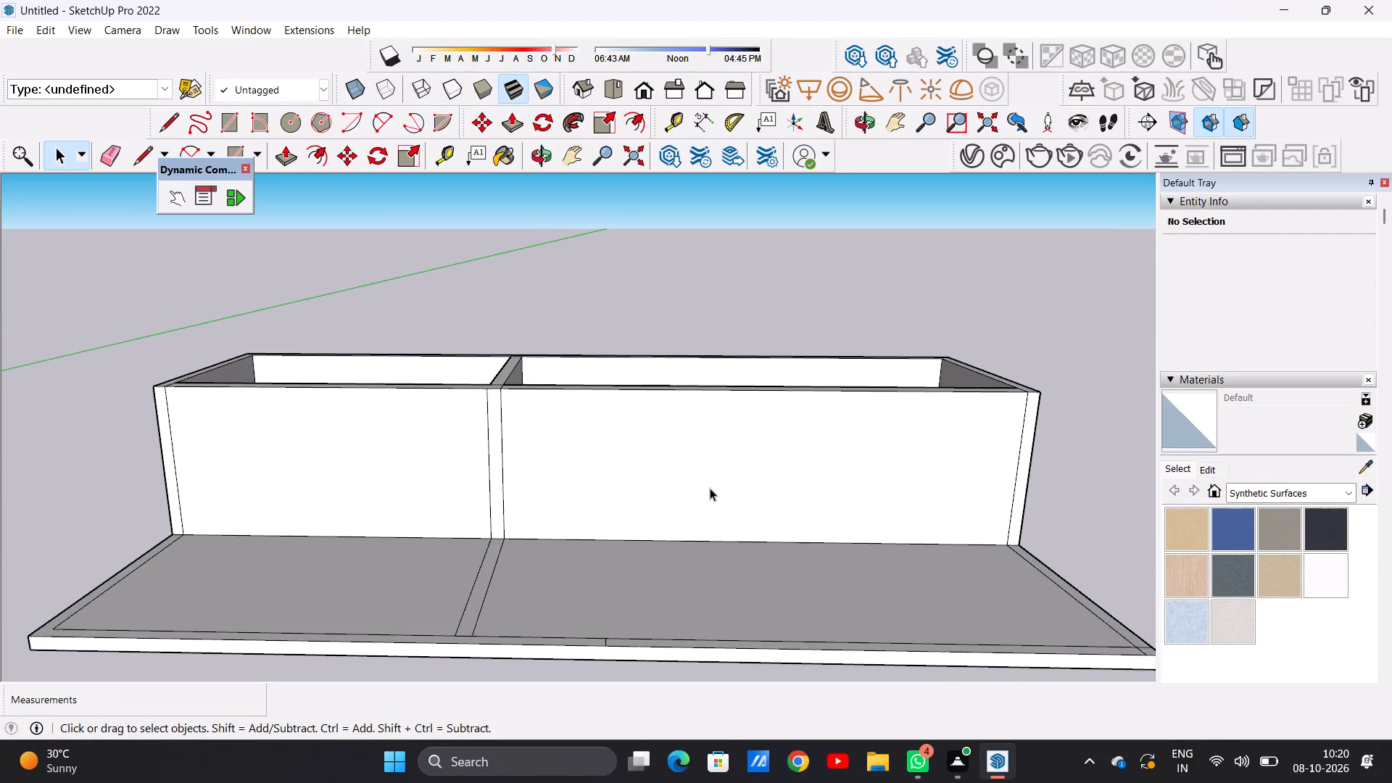
scroll(710, 488, "down", 2)
middle_click_drag(732, 532, 739, 487)
scroll(743, 450, "up", 3)
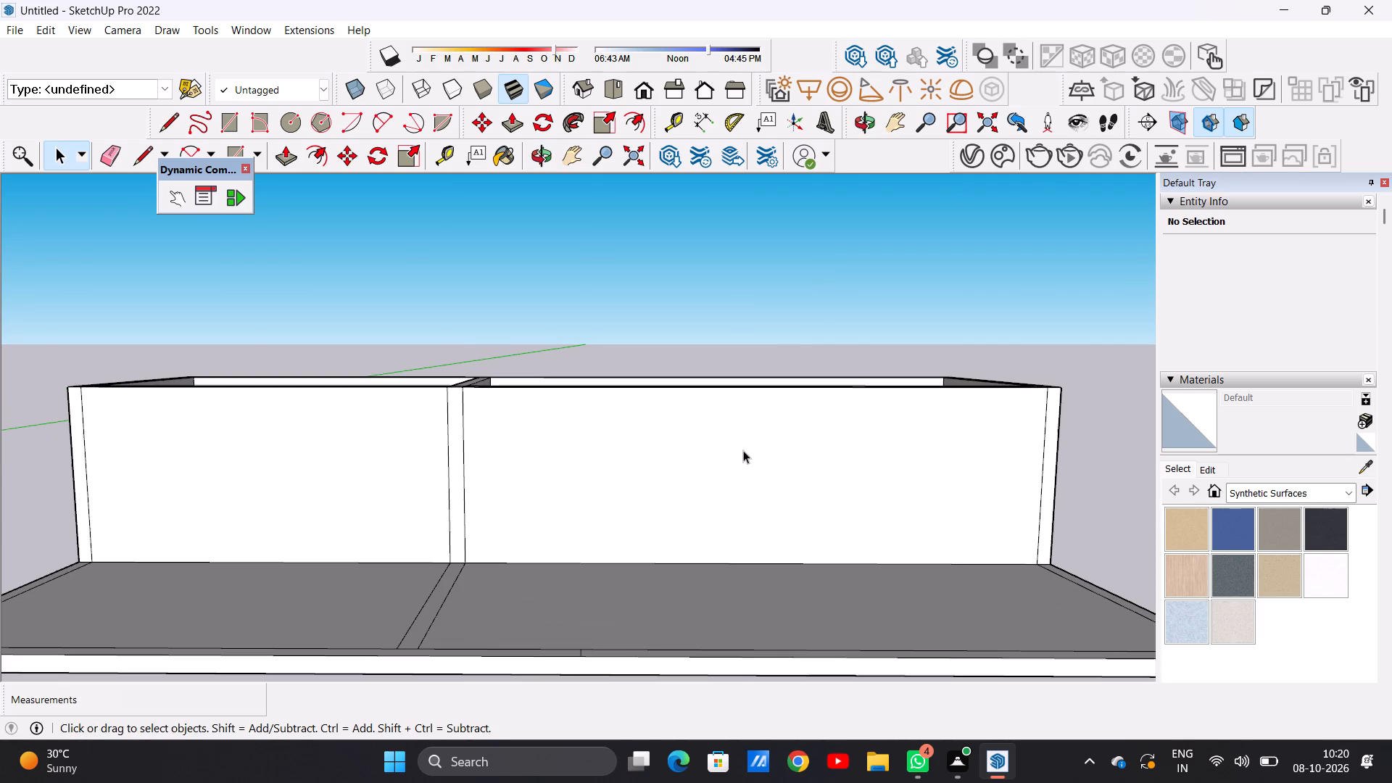
Draw a small window rectangle about 2' 10" by 2' 7" high on the longer front wall section, near its outer end.
scroll(734, 472, "down", 1)
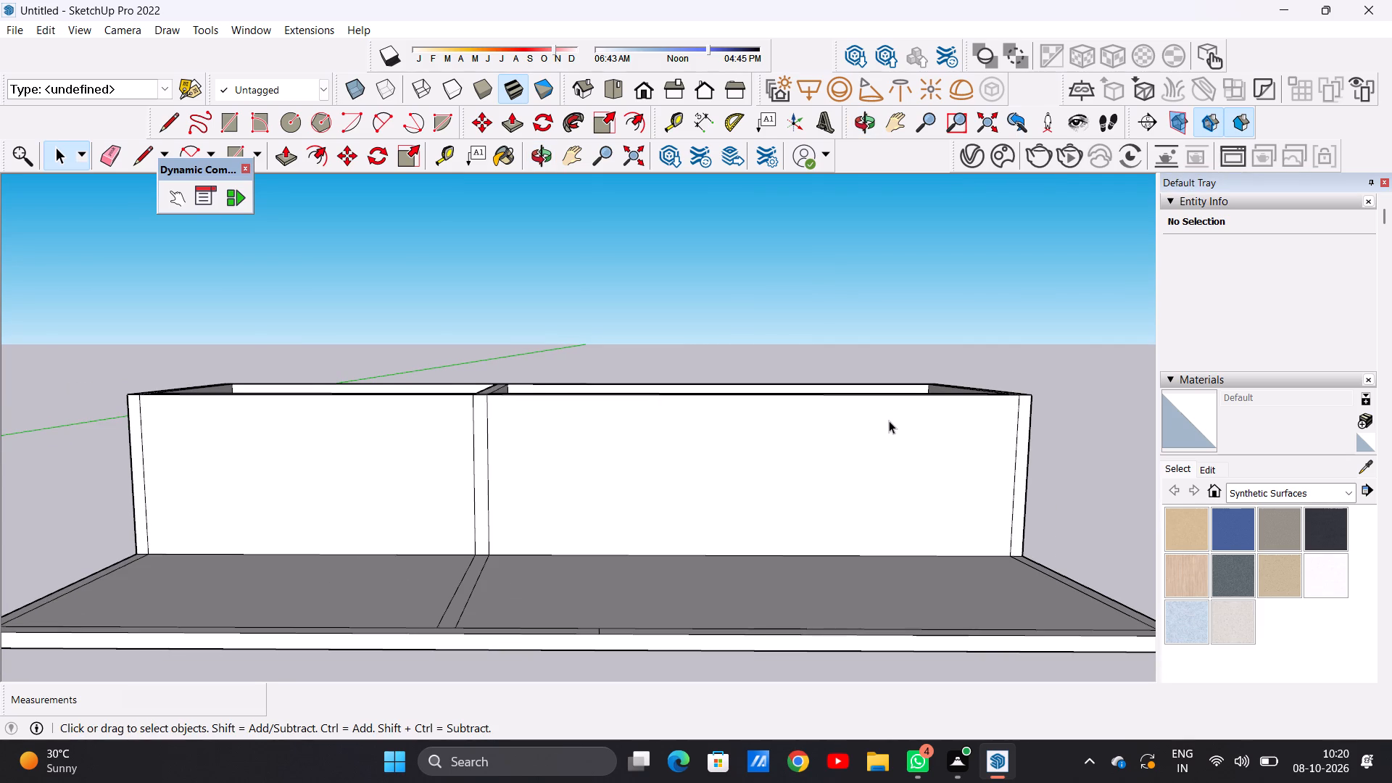
scroll(889, 420, "up", 2)
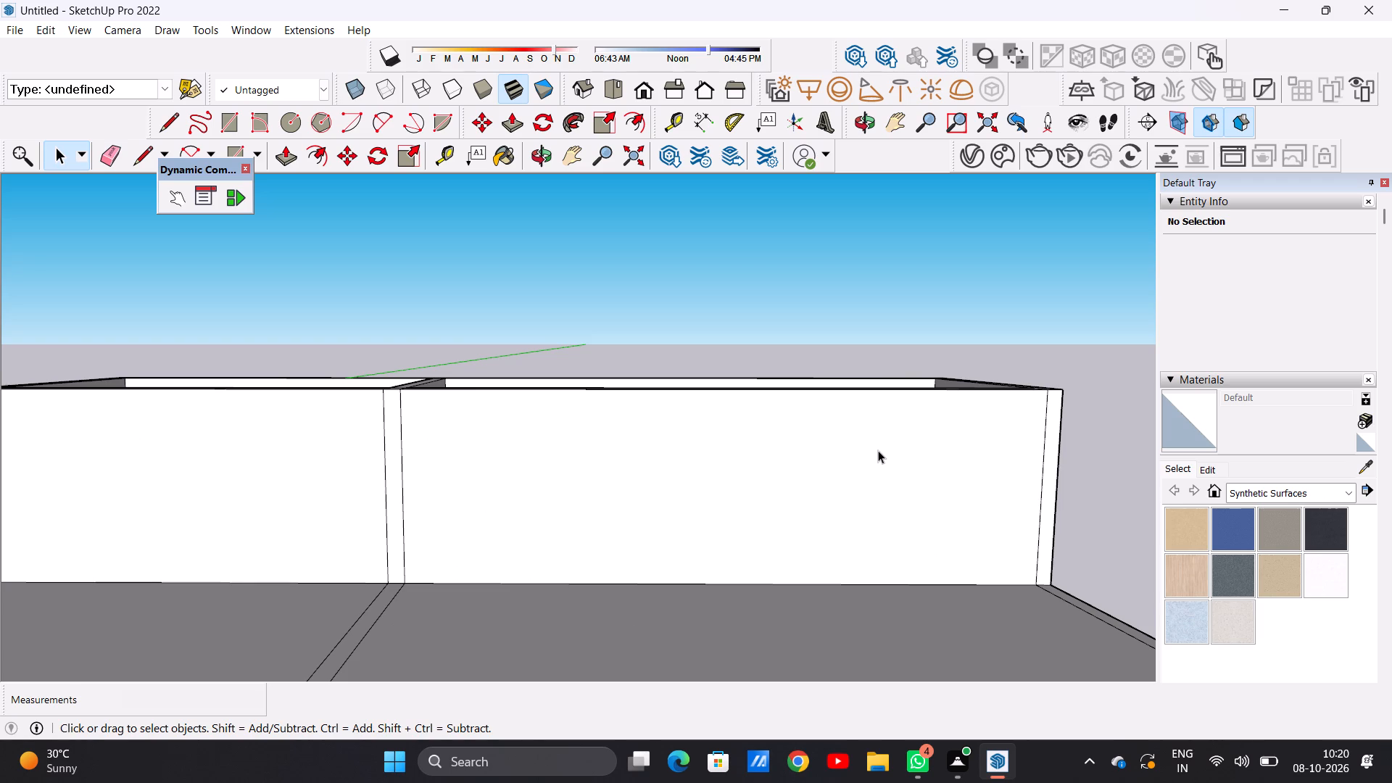
key("r")
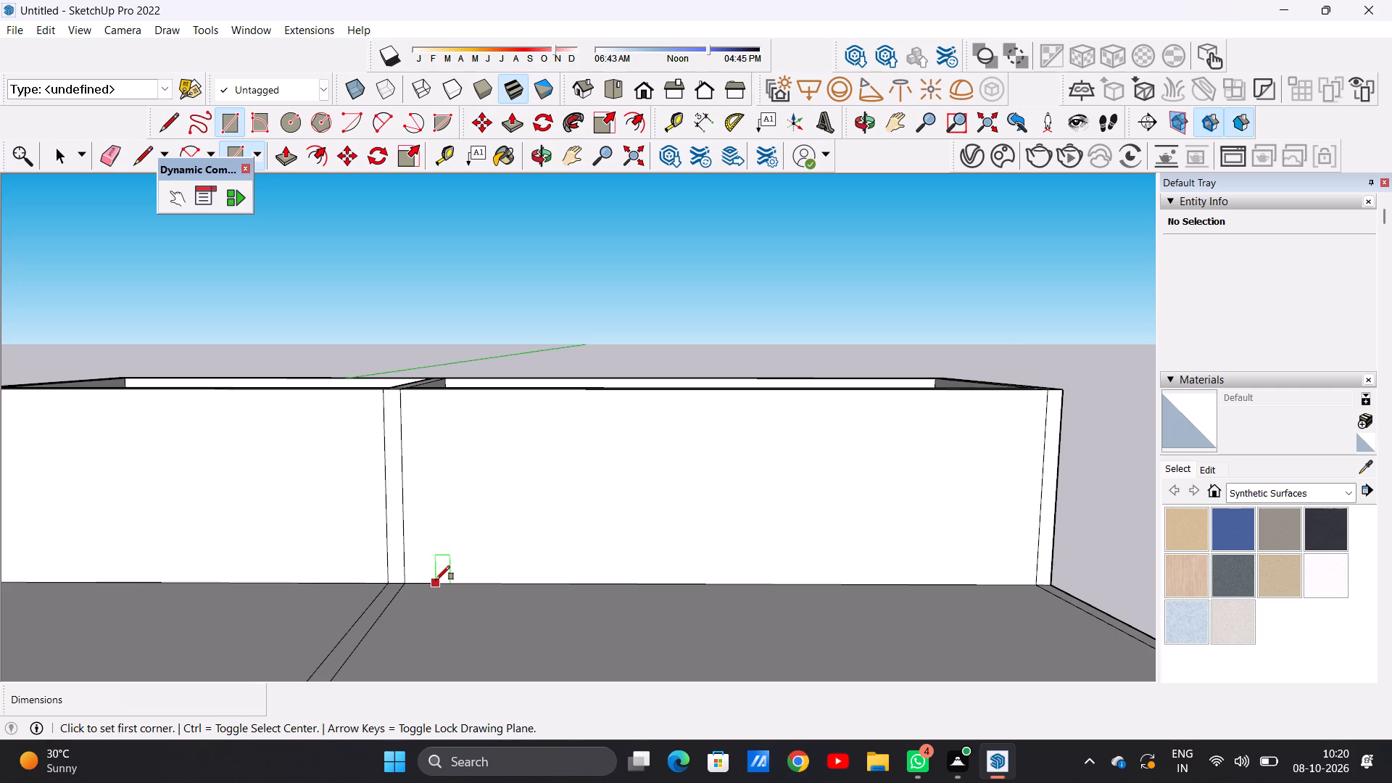
scroll(436, 580, "up", 2)
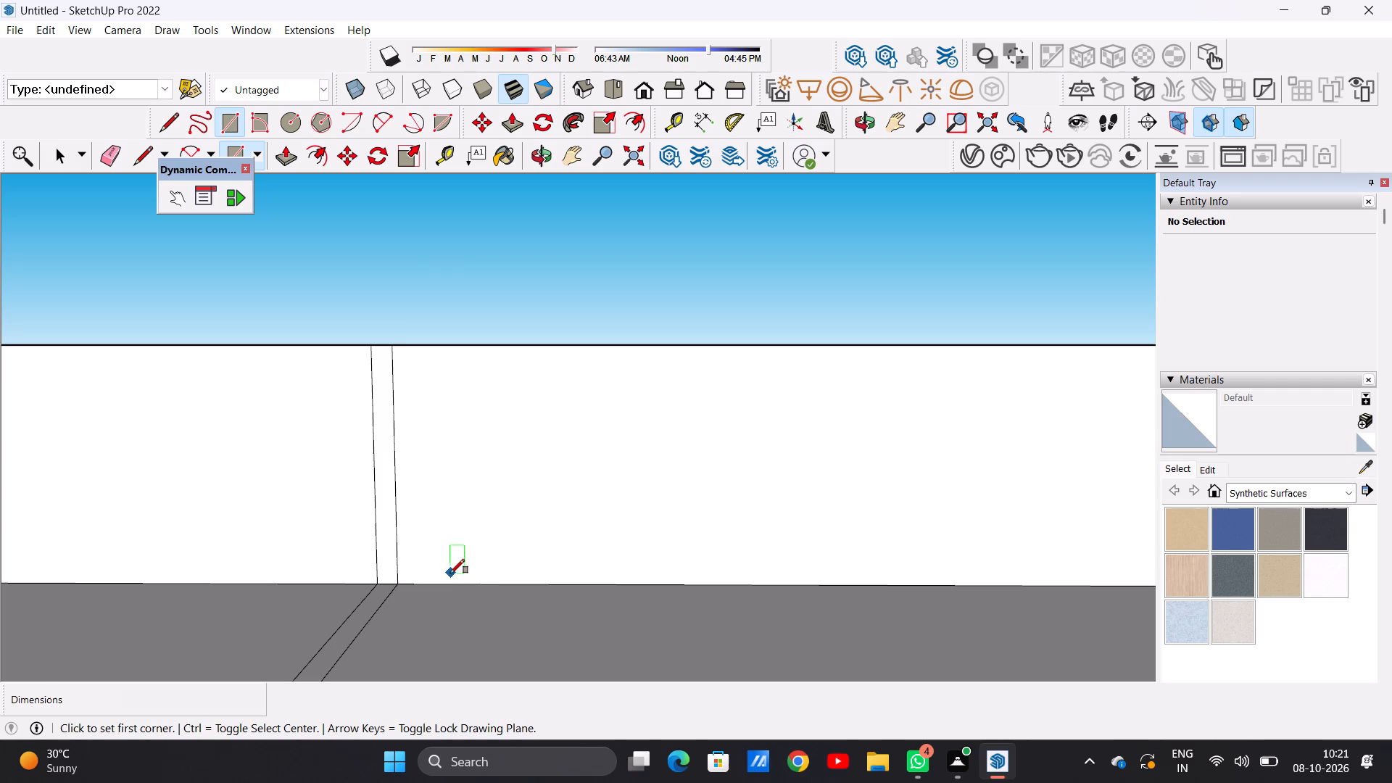
scroll(452, 583, "down", 6)
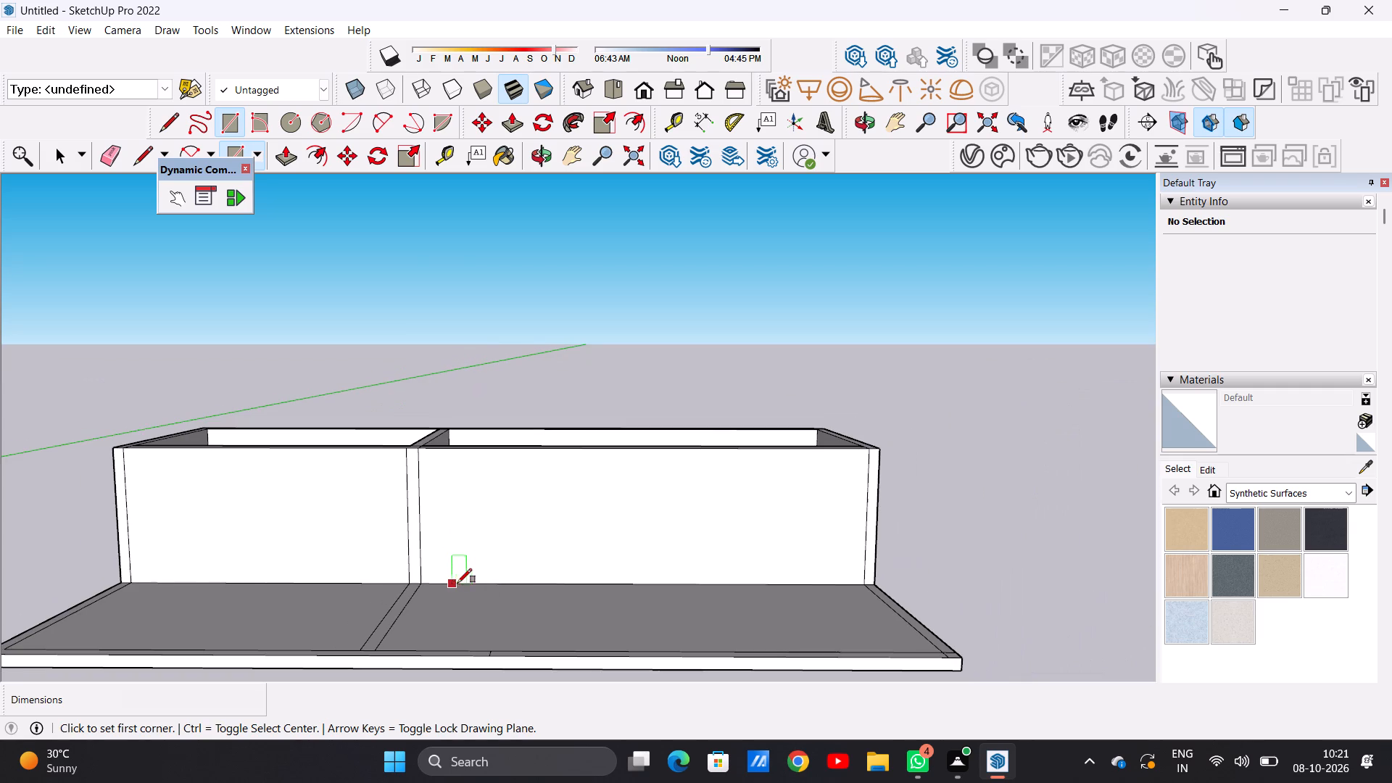
key("space")
scroll(842, 507, "up", 6)
key("r")
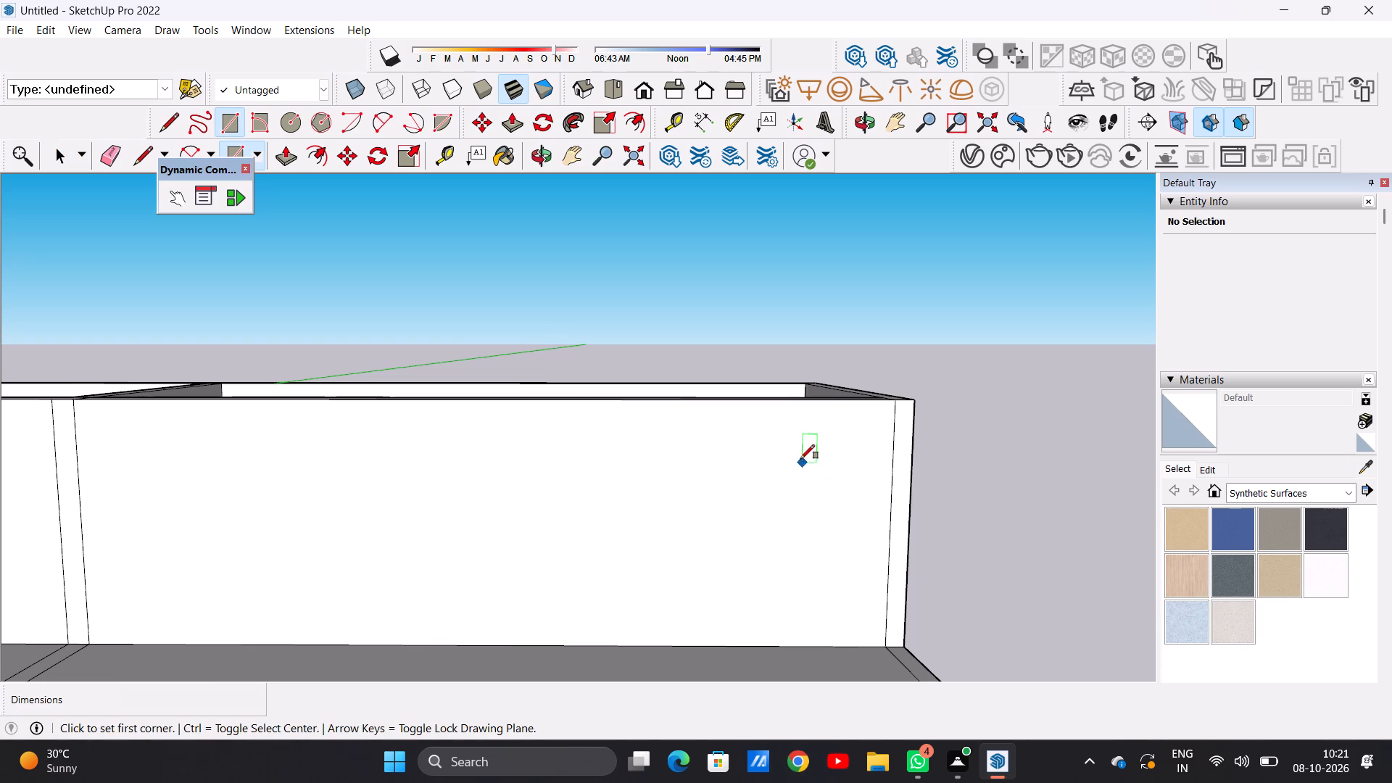
left_click(766, 444)
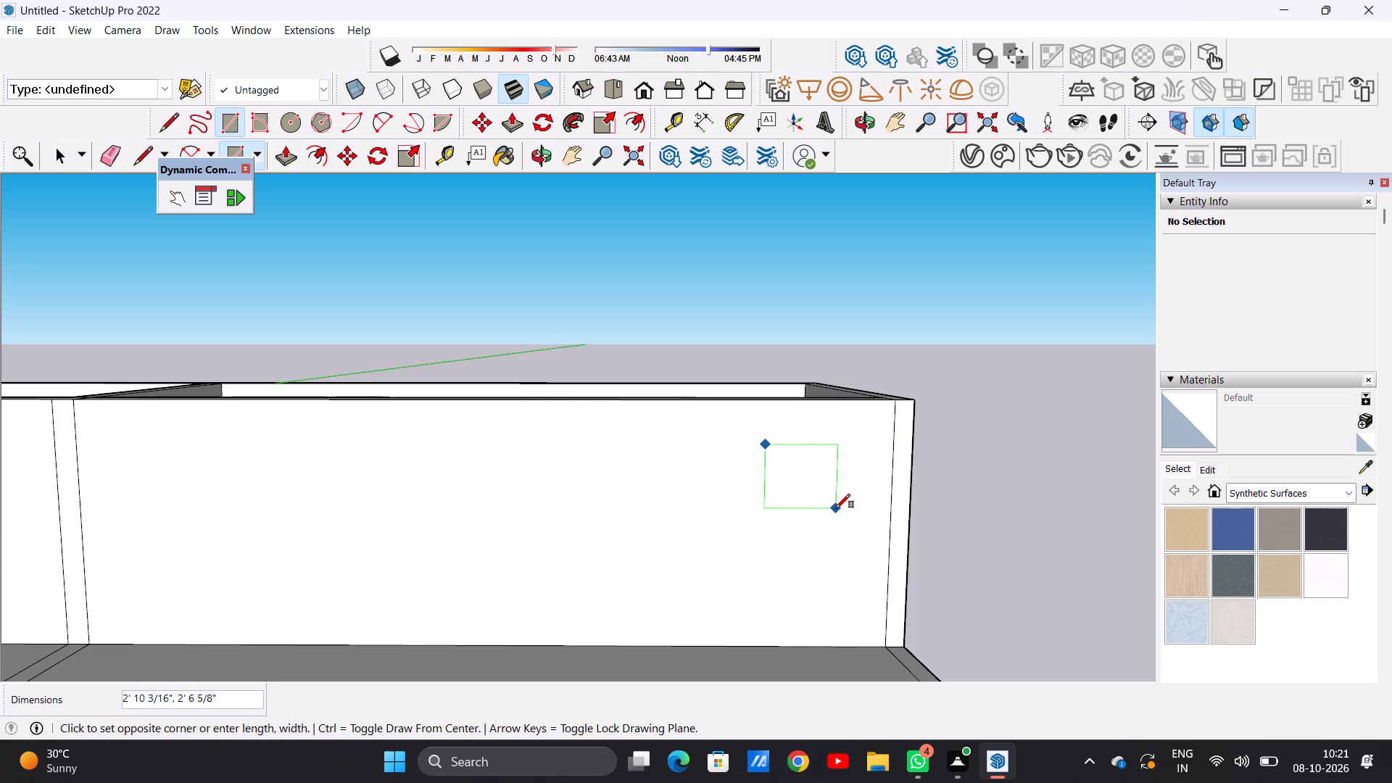
left_click(836, 508)
key("space")
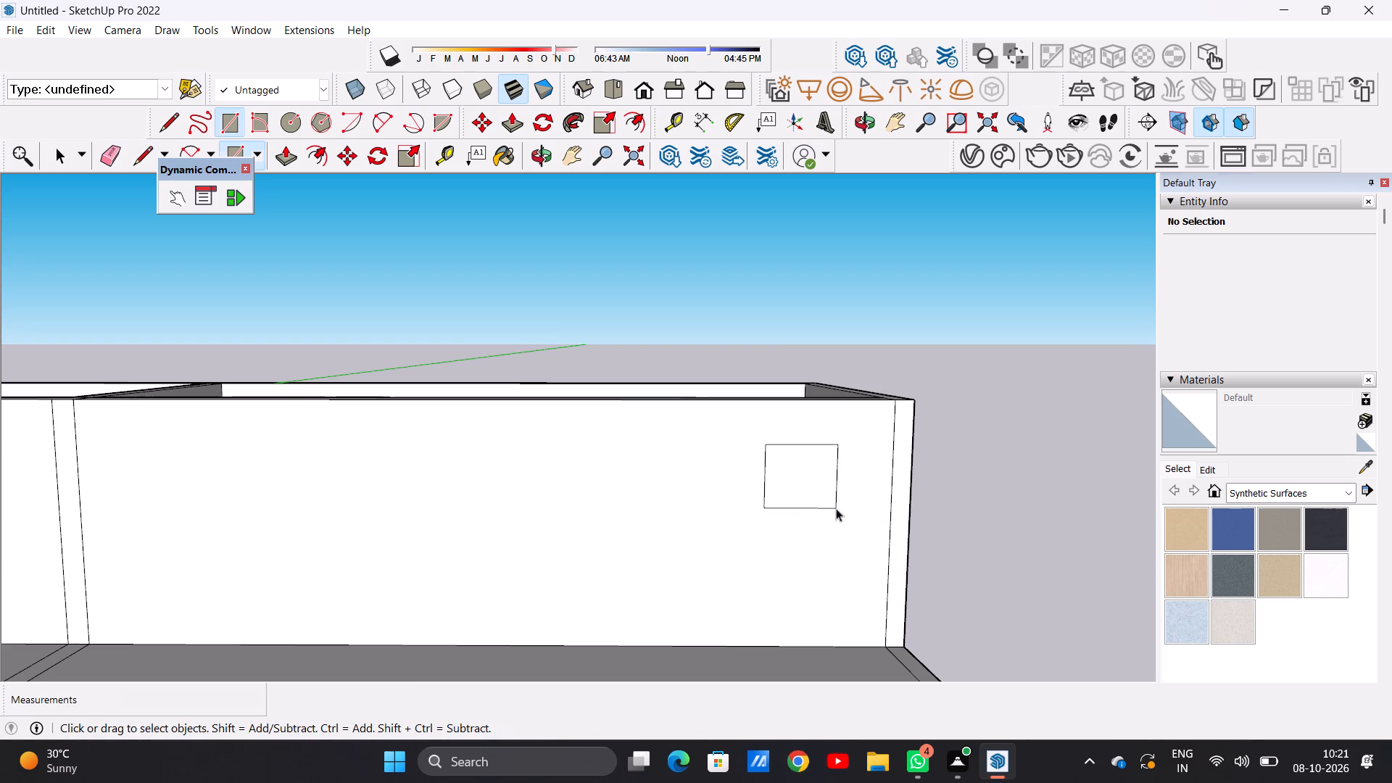
Draw a square window outline about 6' by 6' on the same wall face, between the small window and the crosswise partition.
scroll(801, 497, "down", 8)
scroll(735, 542, "up", 4)
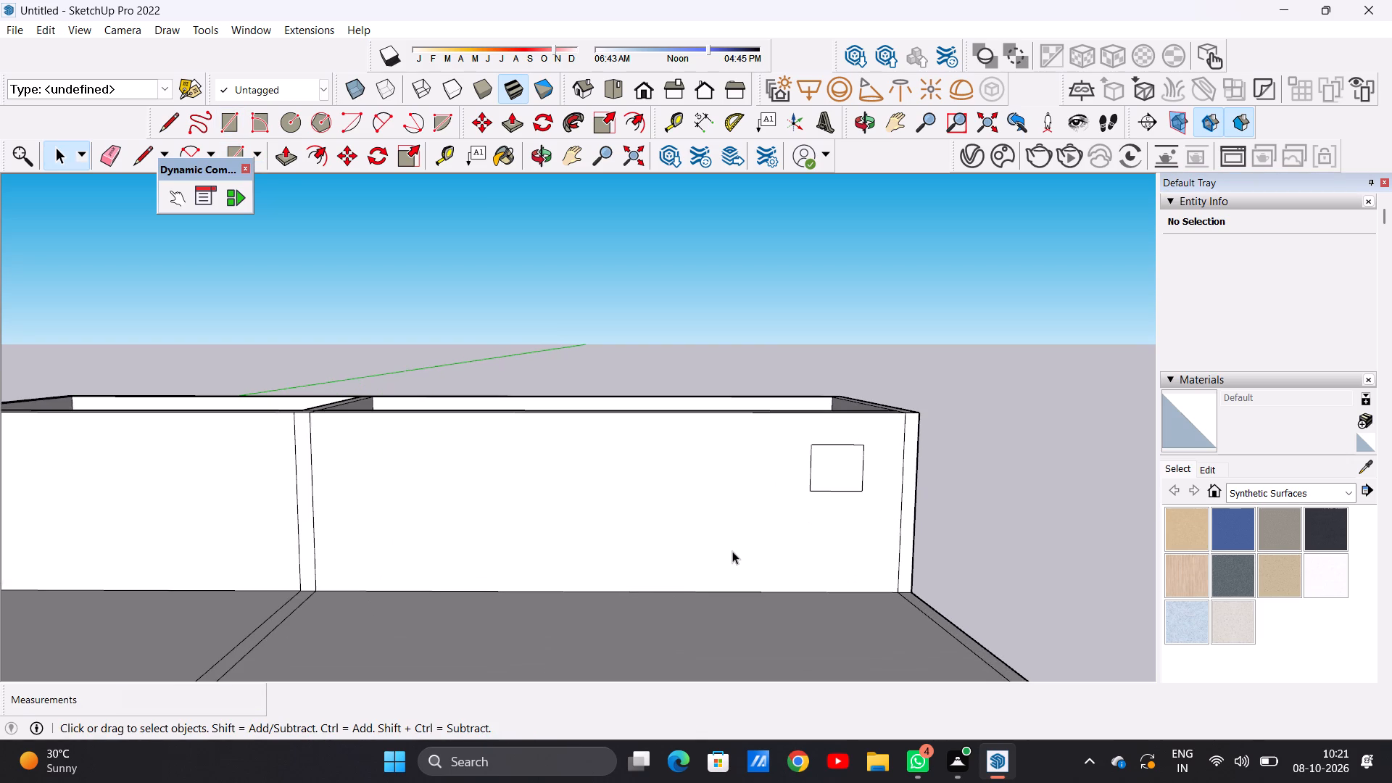
middle_click_drag(734, 574, 726, 524)
scroll(633, 457, "up", 2)
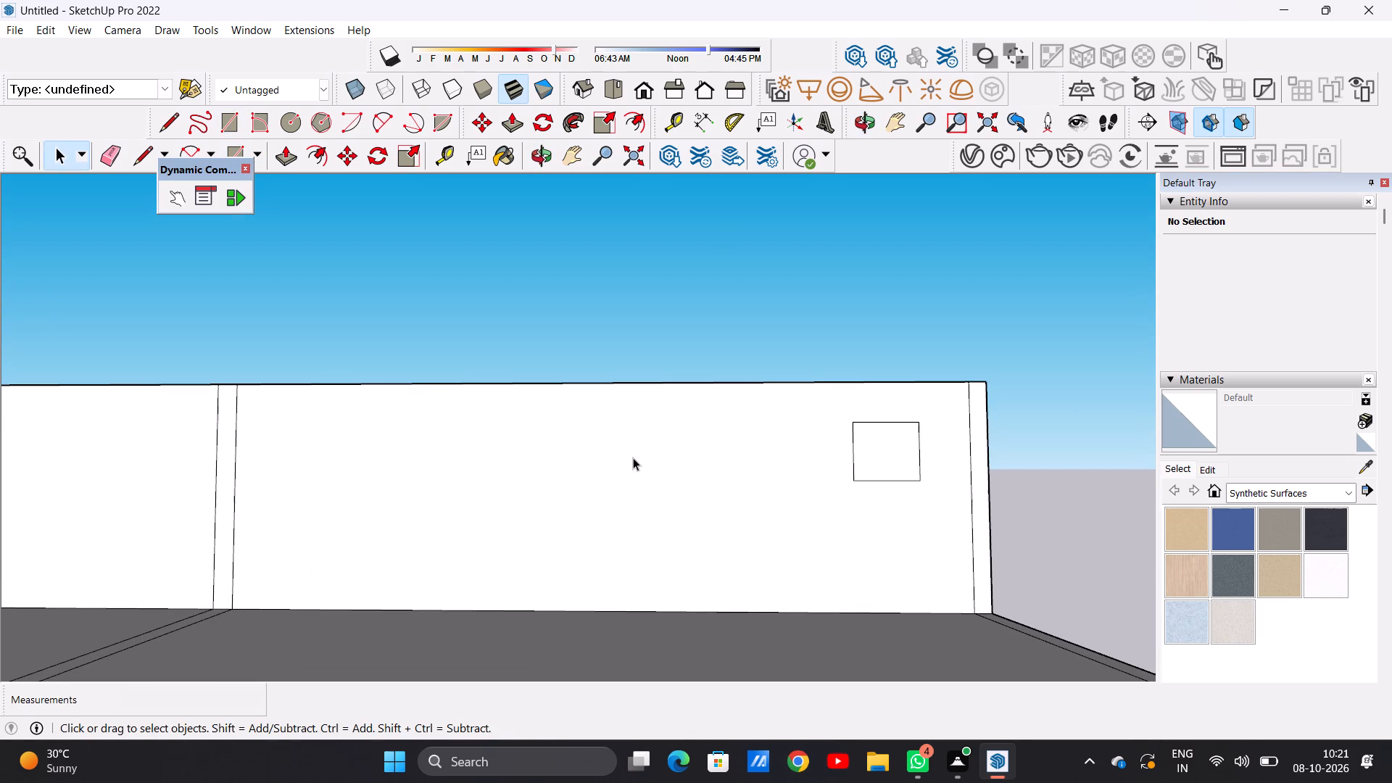
key("r")
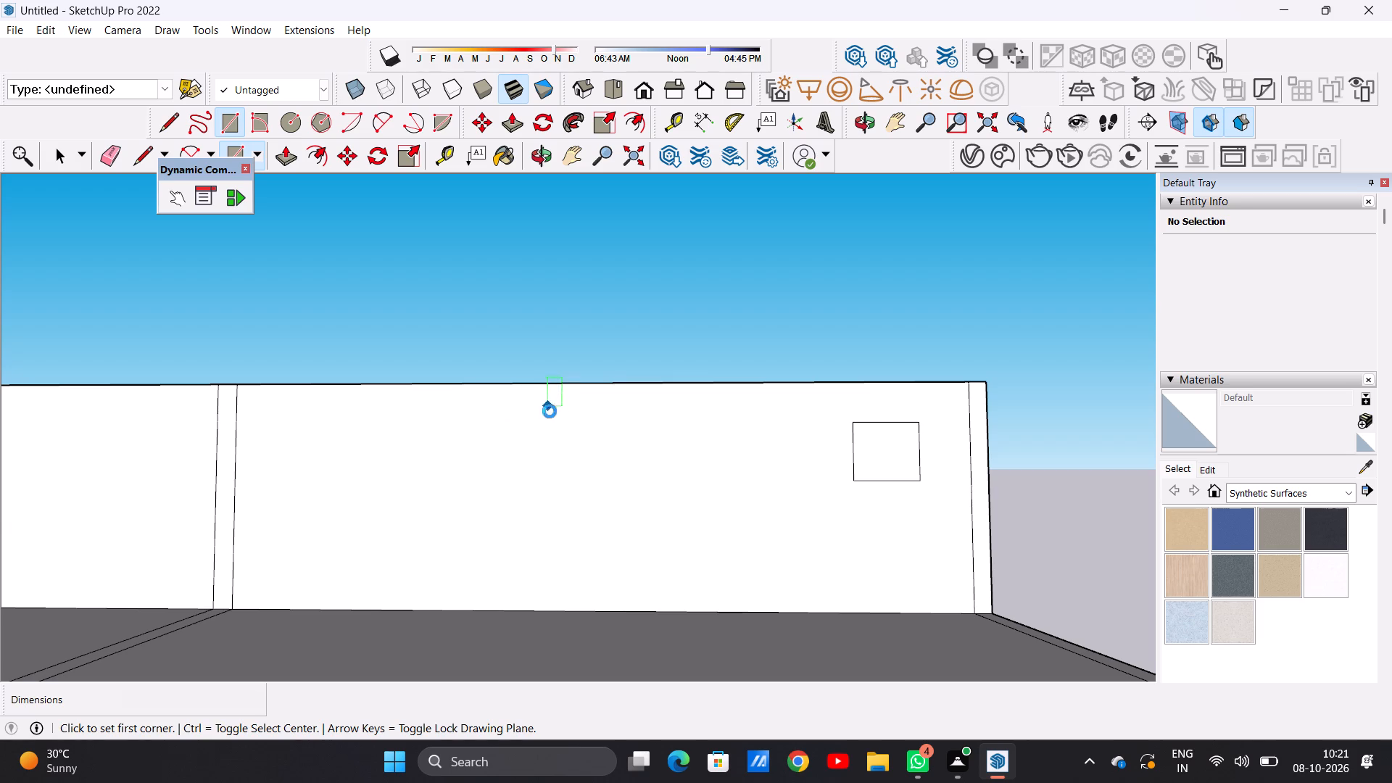
left_click(554, 416)
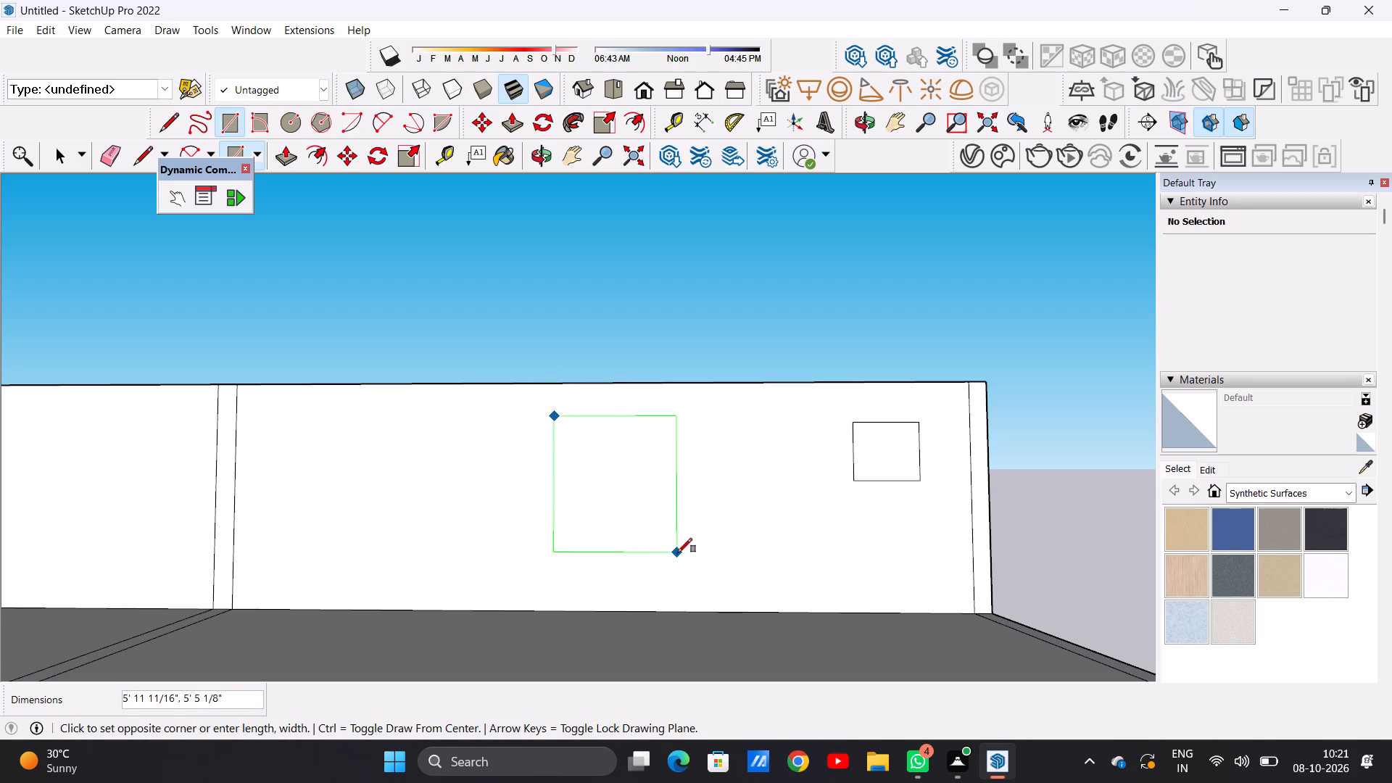
left_click(686, 552)
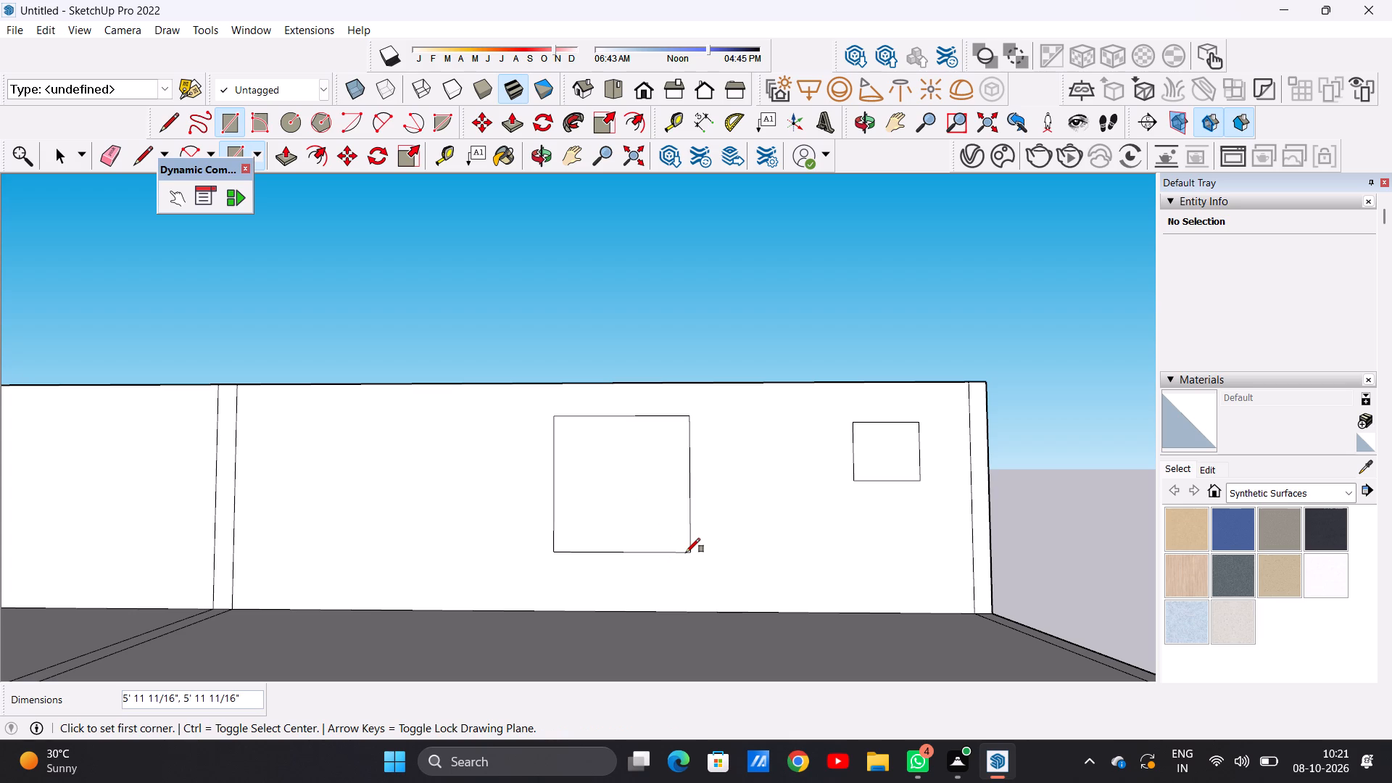
key("space")
Draw a door rectangle about 6' 2" wide and 8' 8" high from the wall's base, between the partition and the square window.
scroll(745, 599, "down", 4)
scroll(757, 599, "up", 1)
scroll(758, 599, "down", 4)
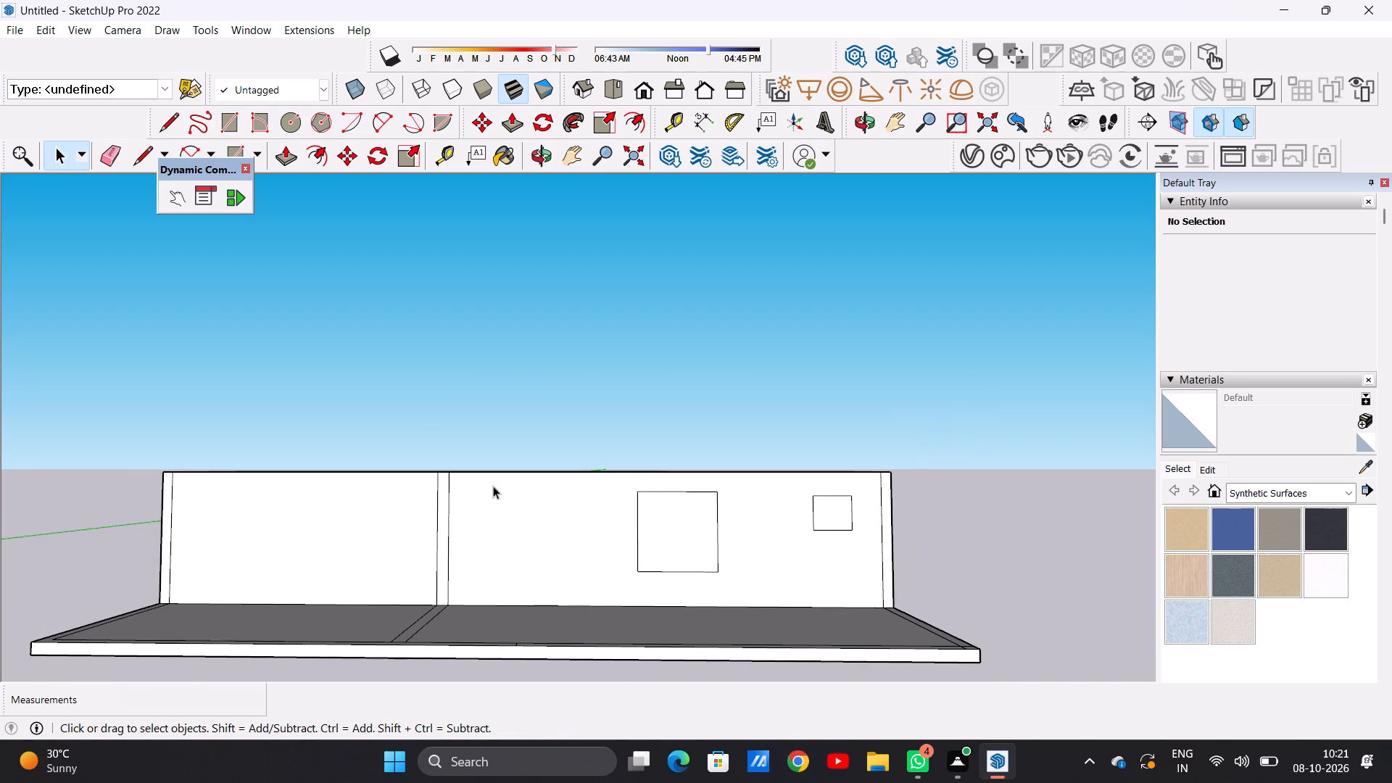
scroll(503, 502, "up", 4)
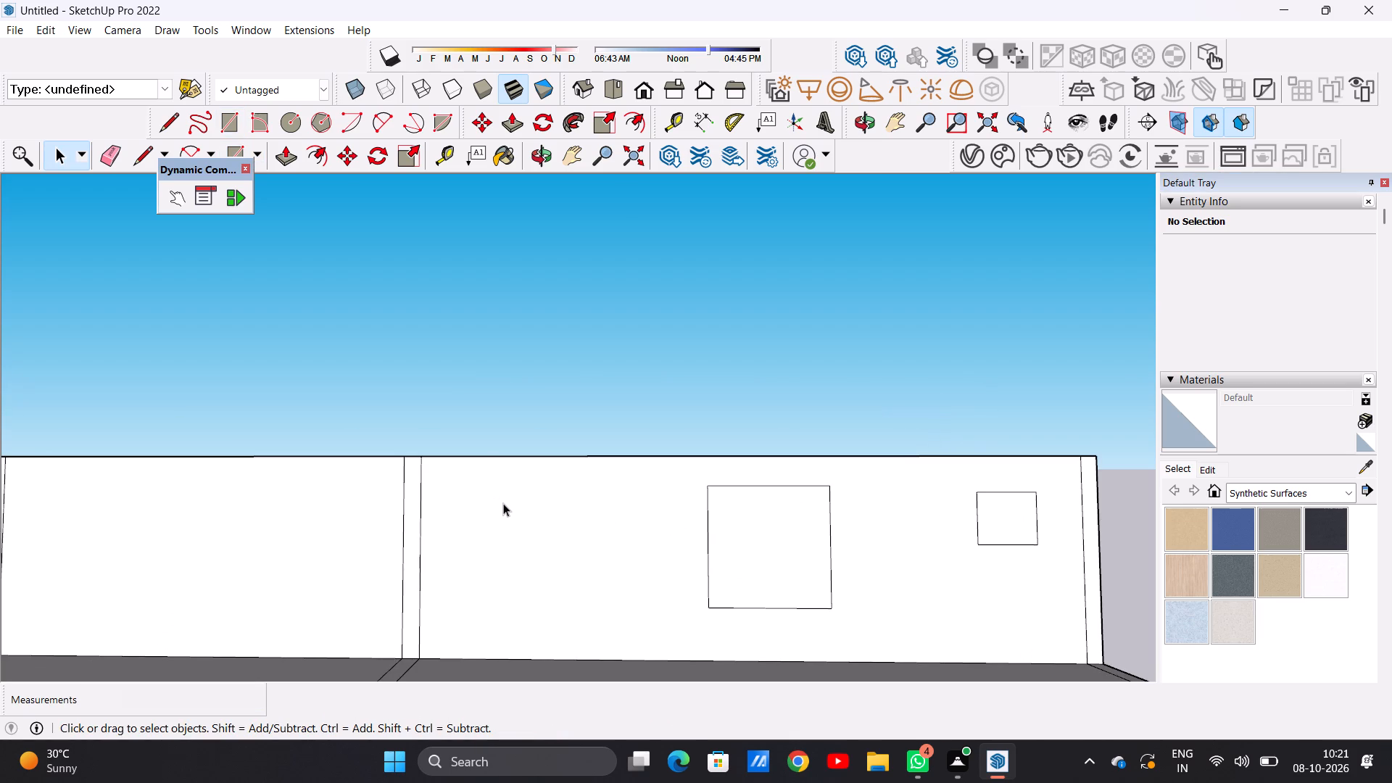
key("r")
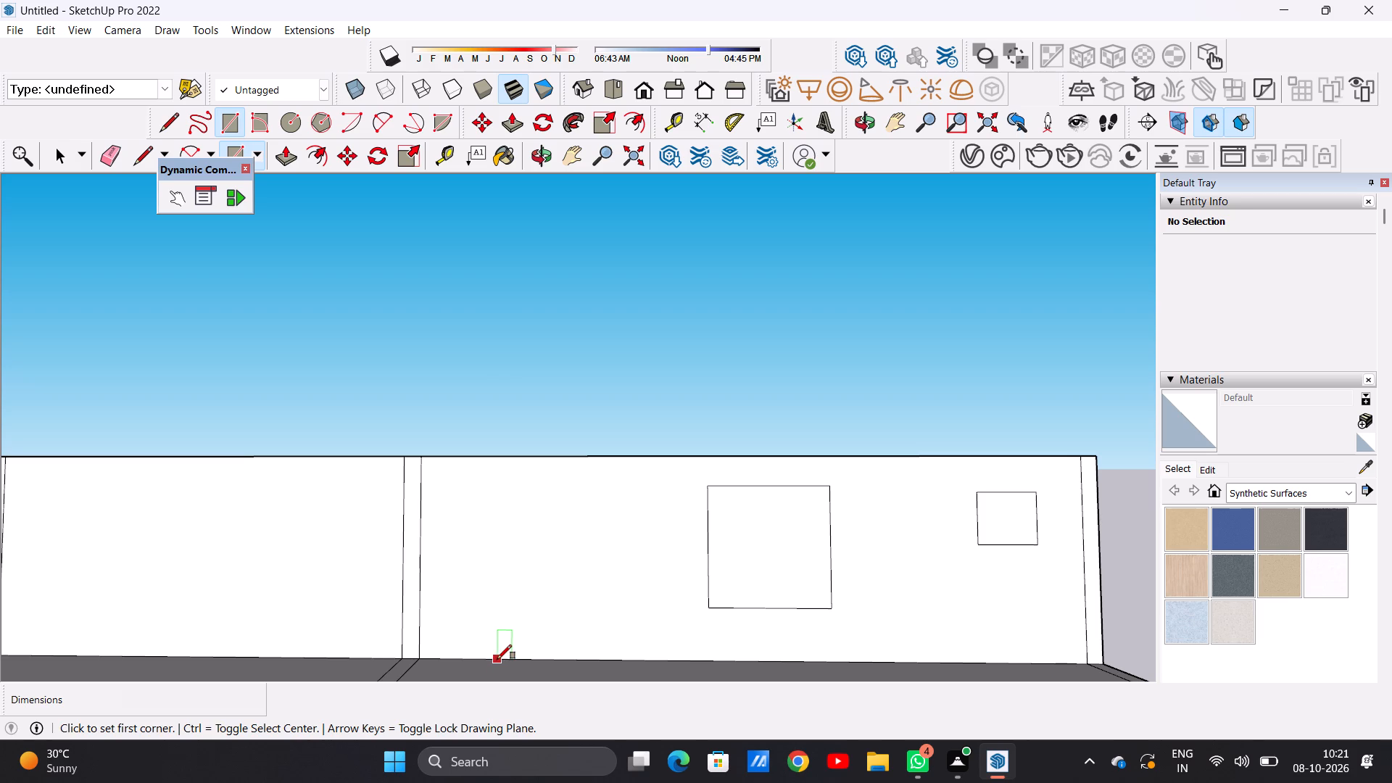
left_click(493, 658)
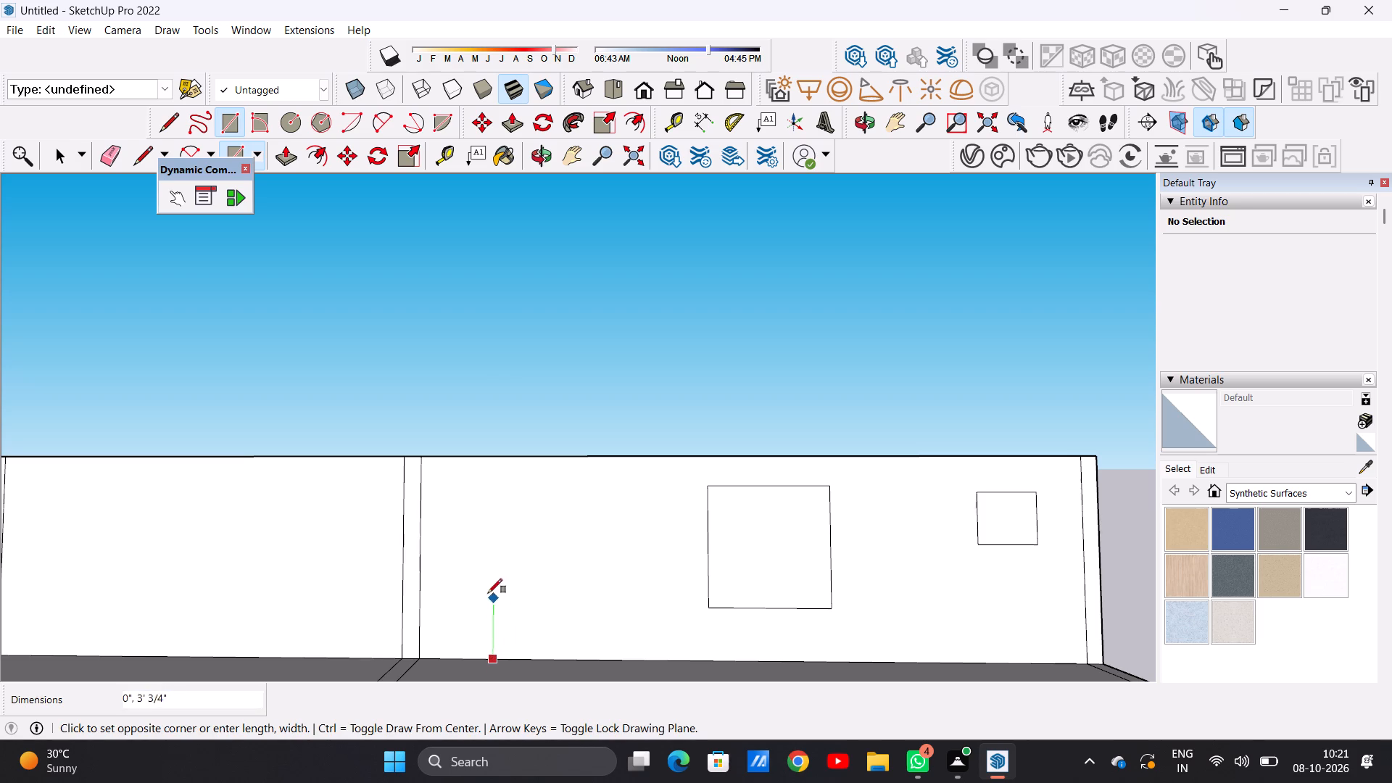
left_click(618, 483)
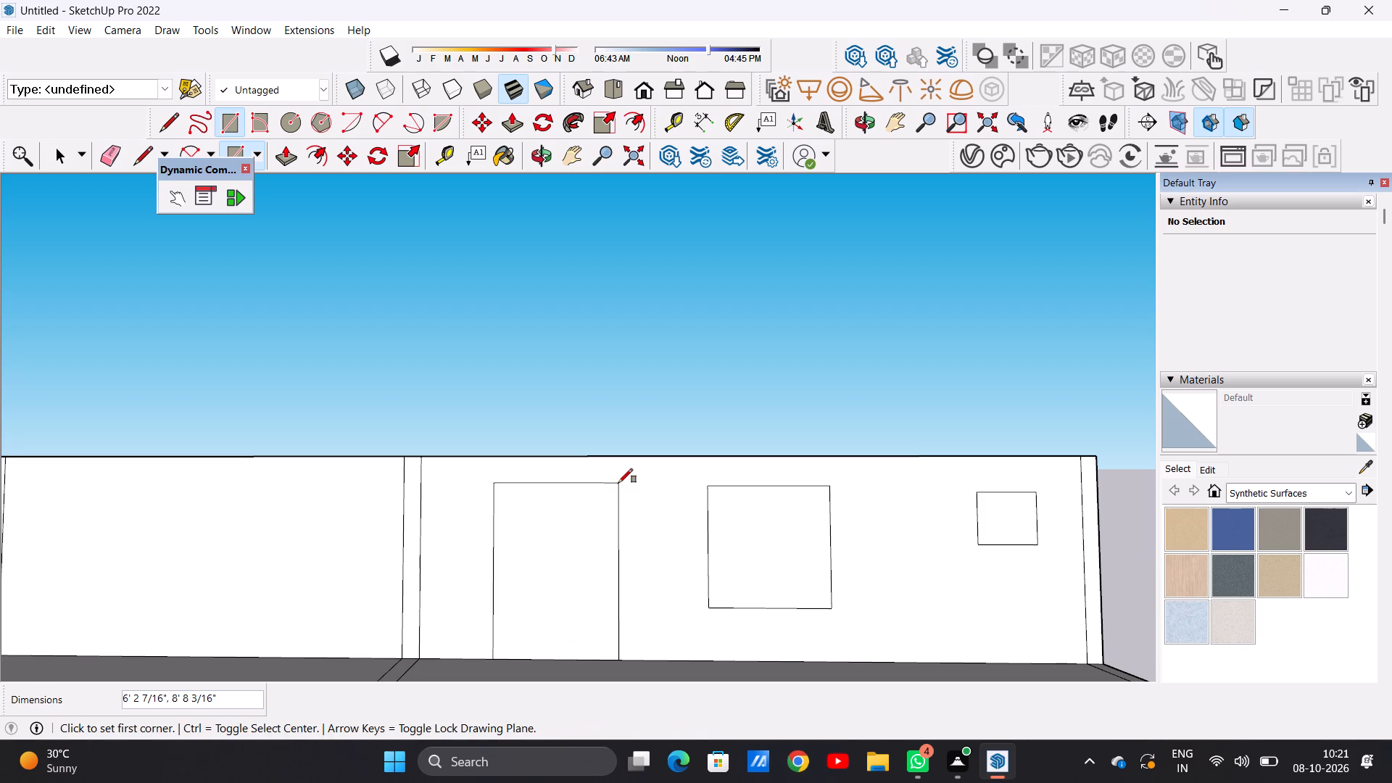
key("space")
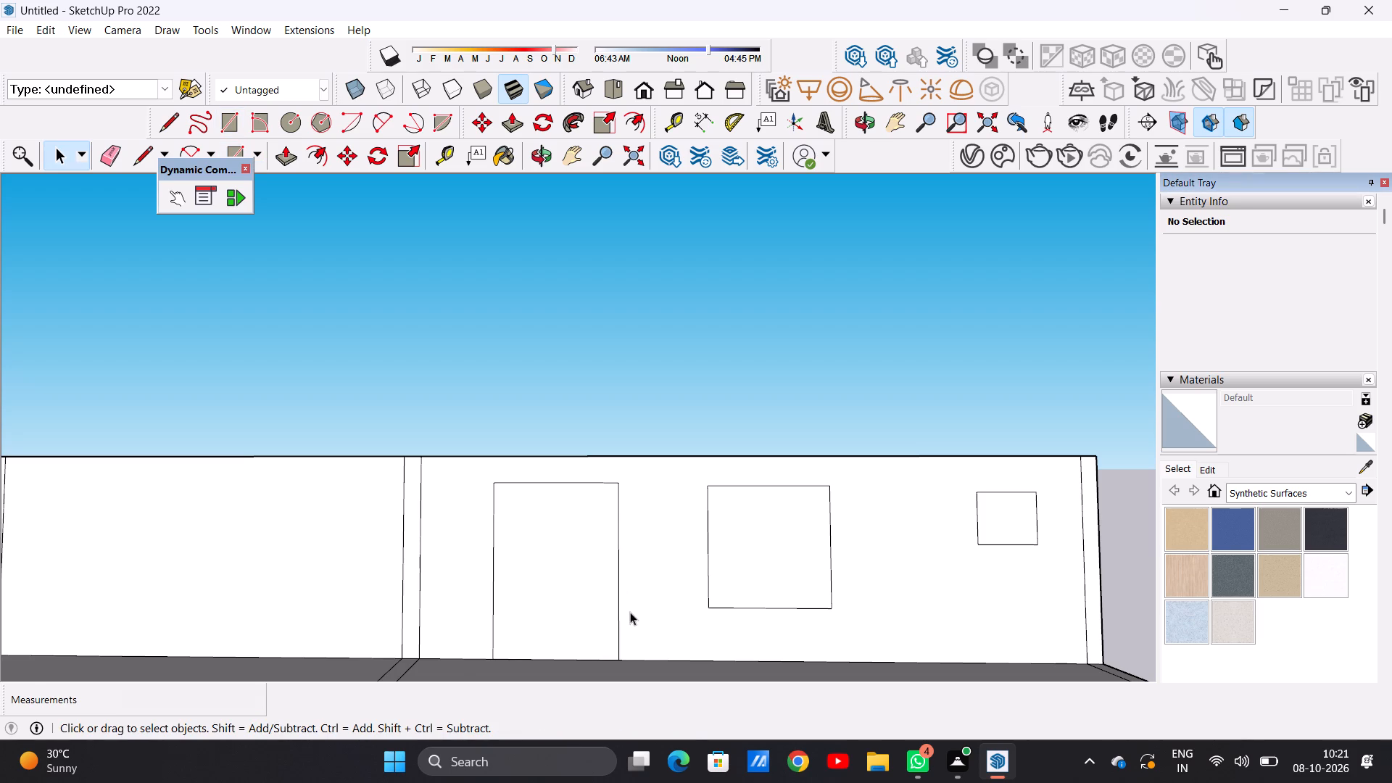
Push/Pull the door rectangle about 1' 3 1/4" through the full wall thickness to cut the door opening.
scroll(630, 612, "down", 6)
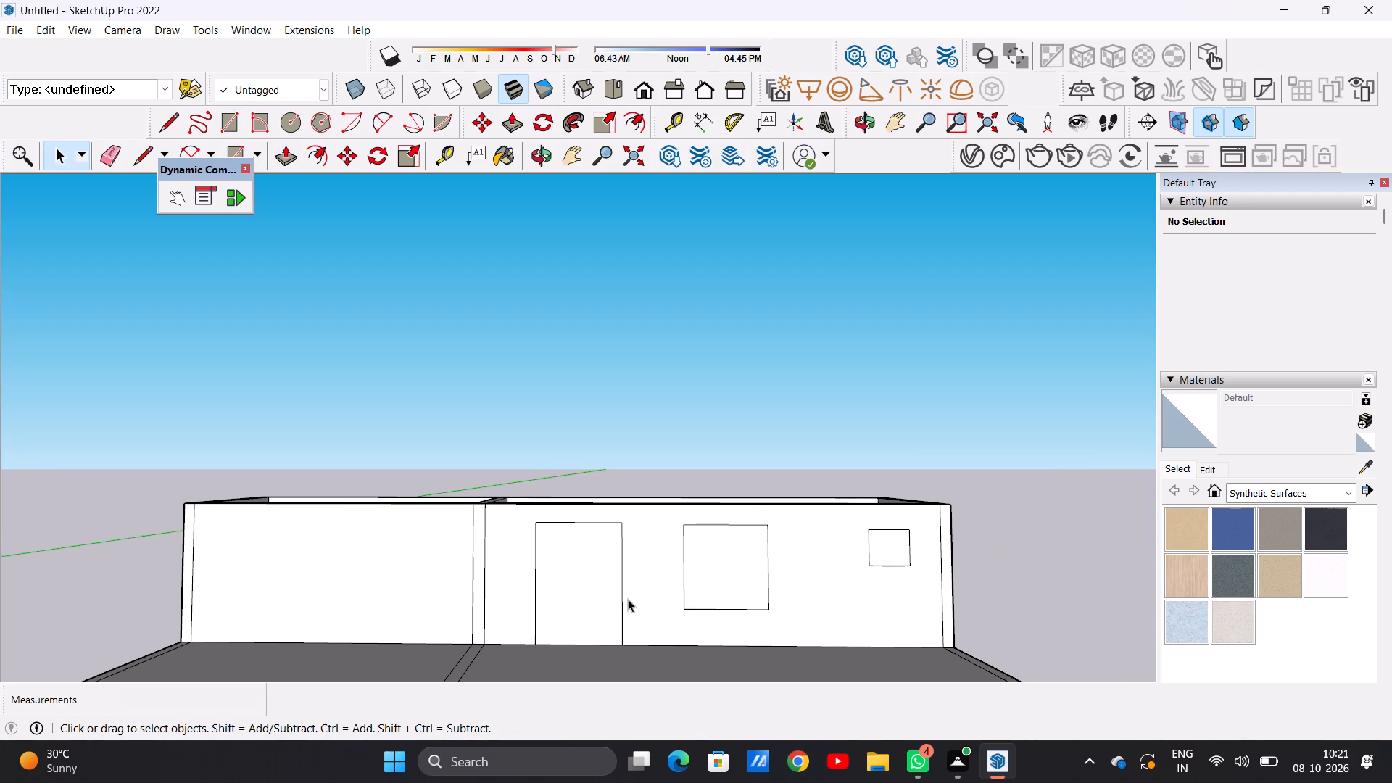
scroll(568, 597, "down", 6)
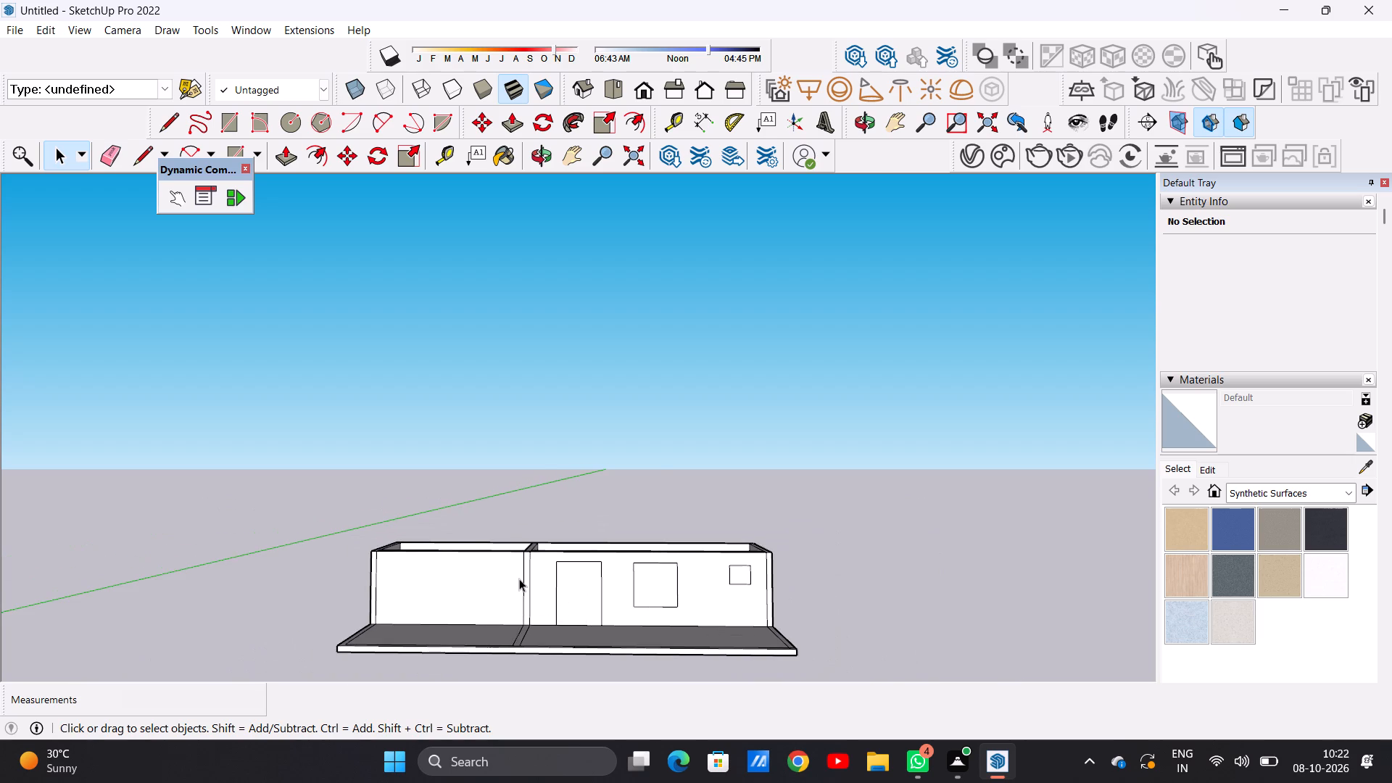
scroll(519, 579, "up", 3)
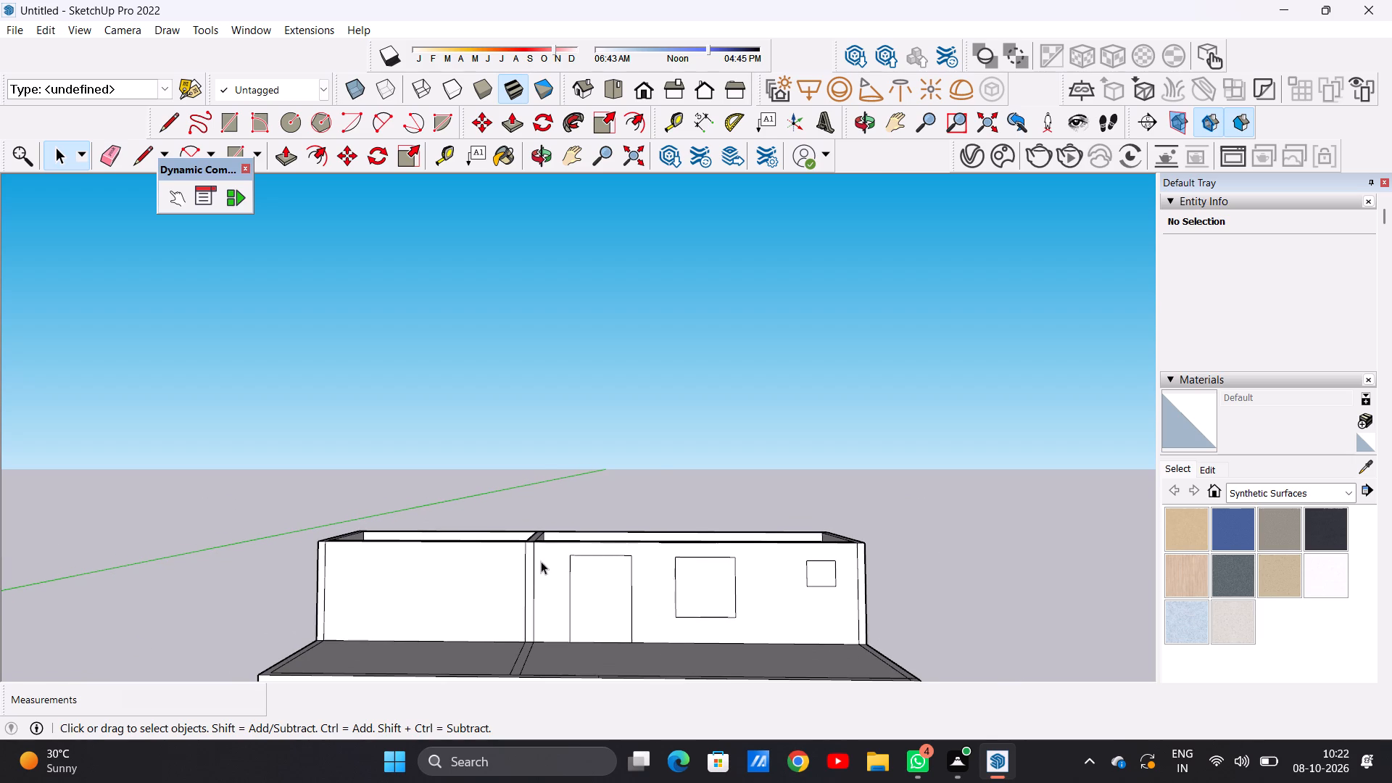
scroll(545, 574, "down", 1)
scroll(545, 574, "up", 5)
scroll(544, 573, "down", 8)
middle_click_drag(538, 563, 543, 612)
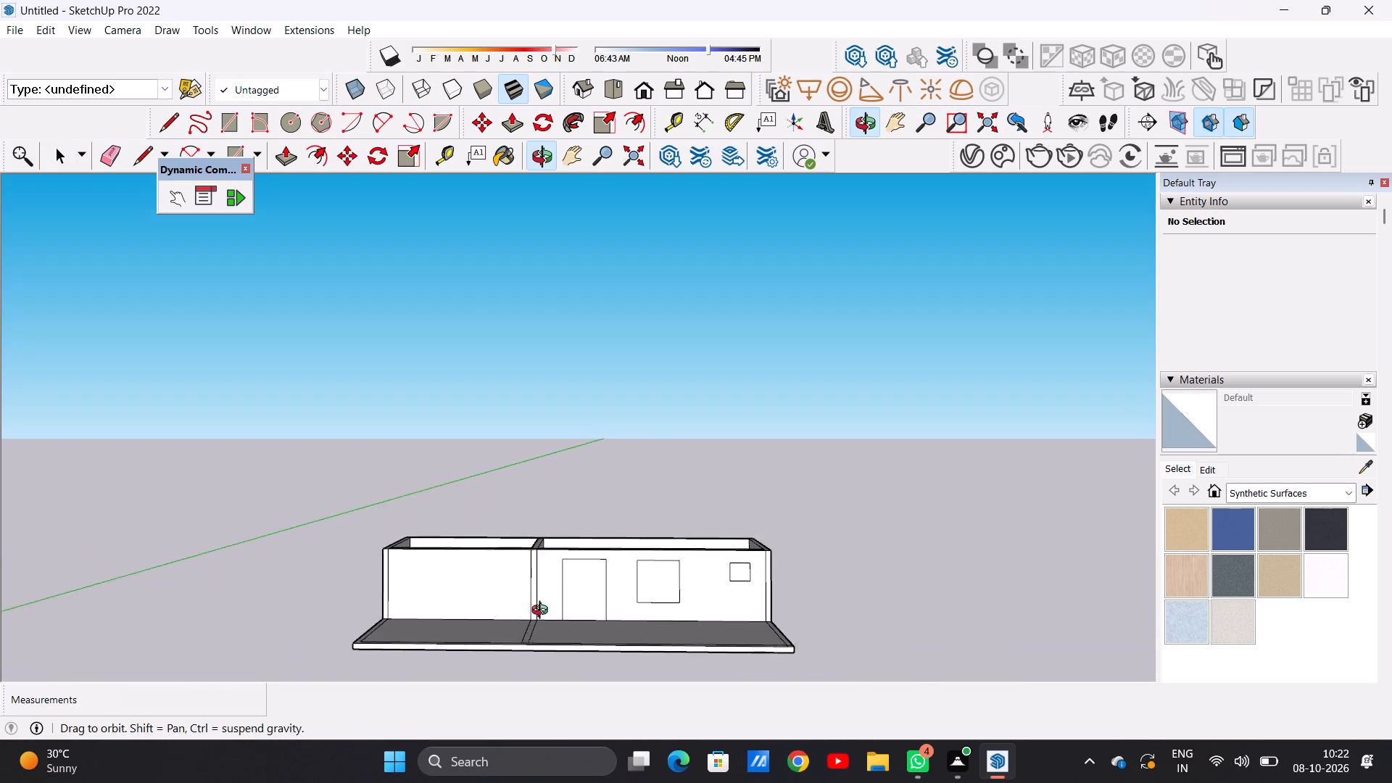
middle_click_drag(543, 612, 554, 700)
scroll(656, 588, "up", 2)
middle_click_drag(739, 571, 729, 571)
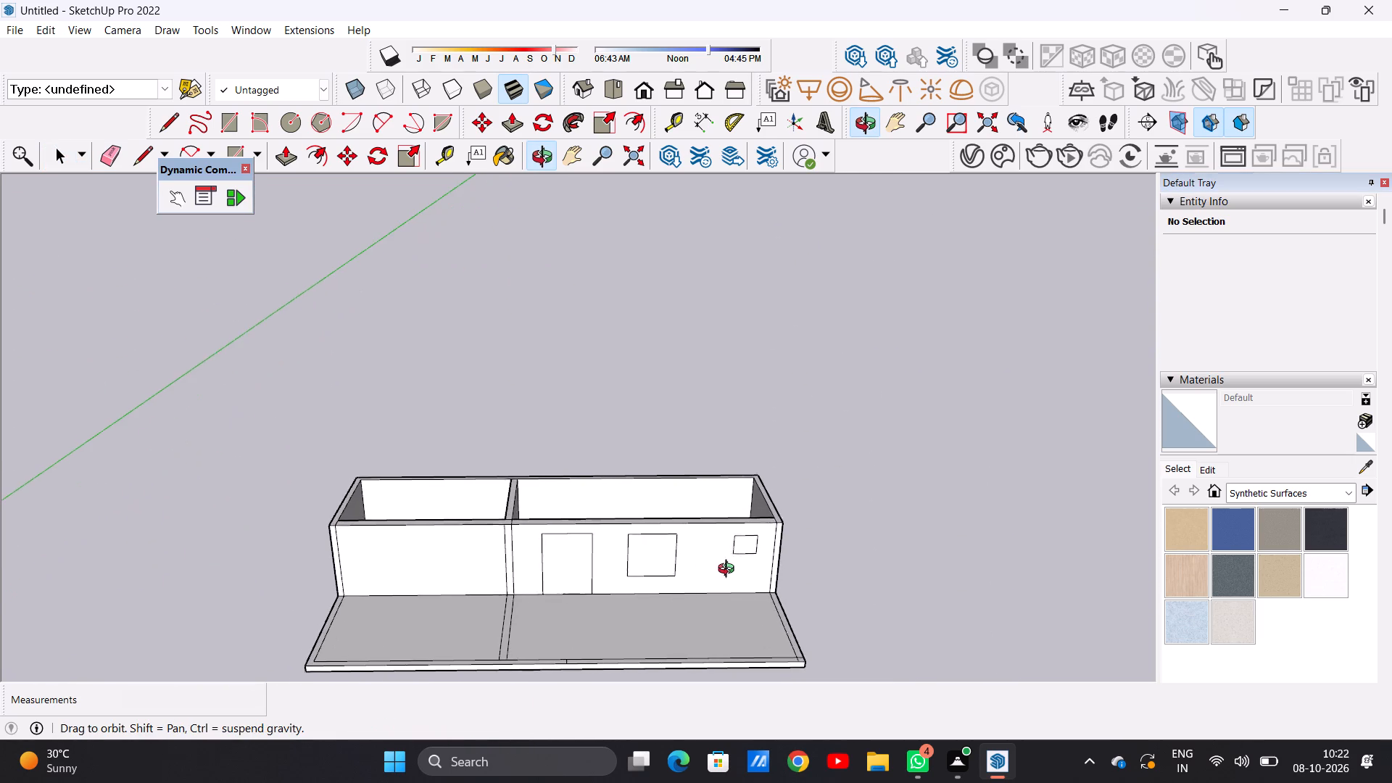
middle_click_drag(729, 571, 457, 639)
scroll(512, 476, "up", 5)
scroll(529, 536, "up", 4)
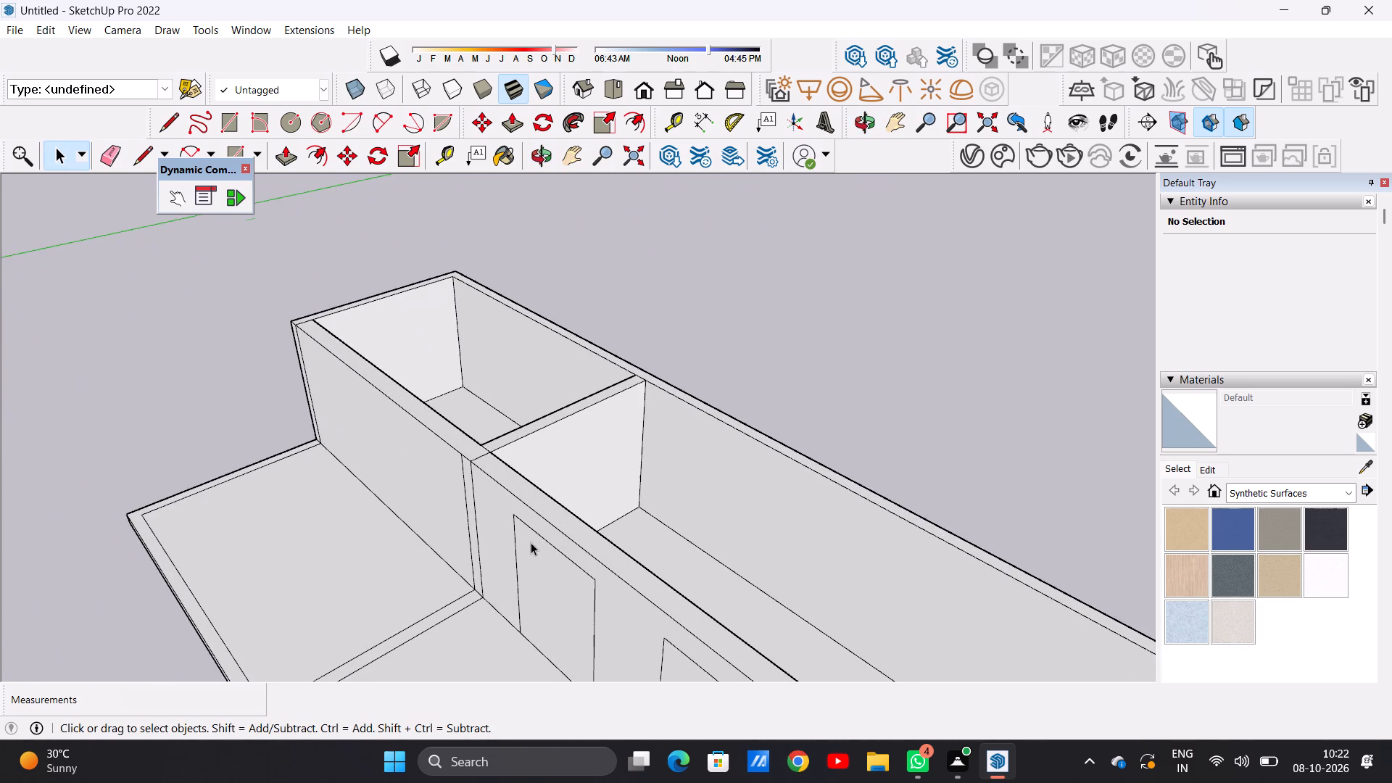
scroll(539, 583, "up", 4)
key("p")
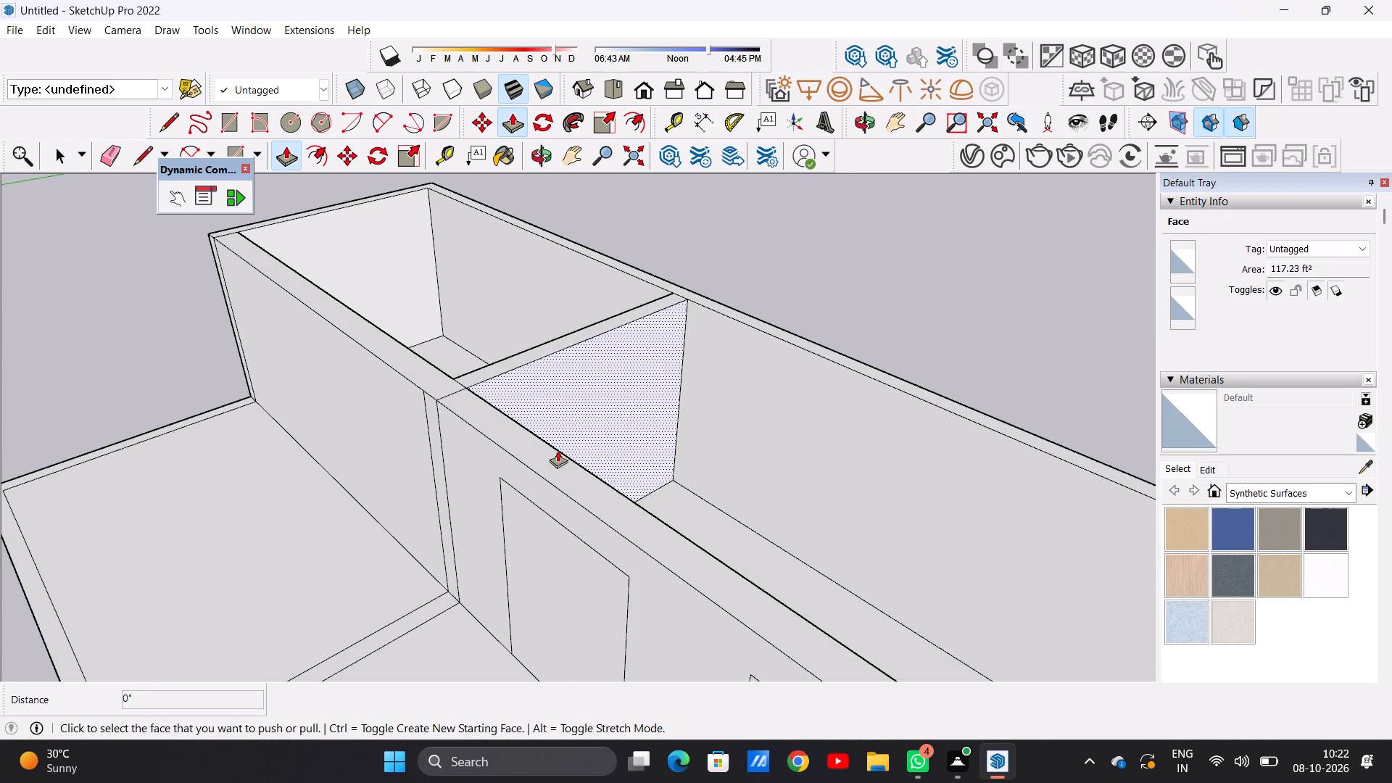
left_click(544, 551)
left_click(622, 493)
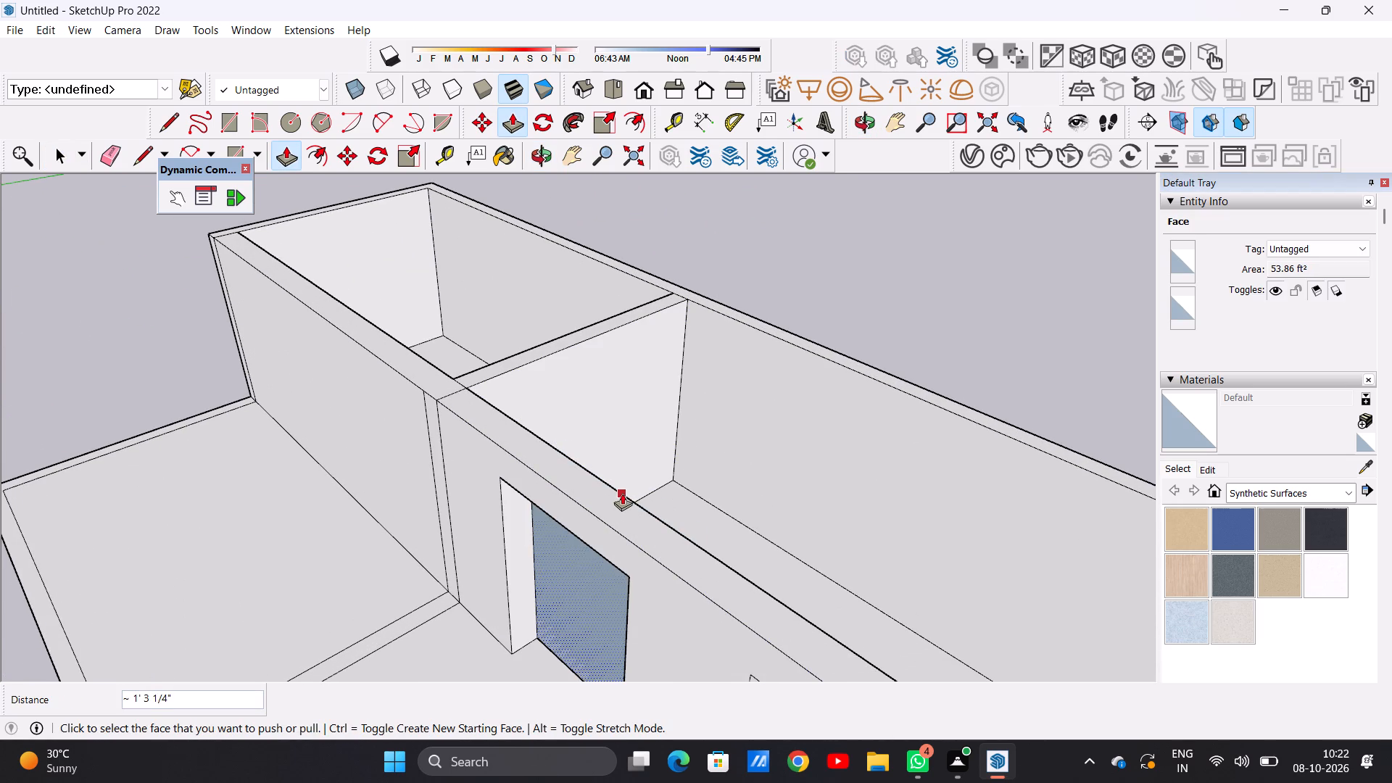
Push/Pull the large square window face about 1' 3 1/4" through the wall to cut its opening.
scroll(566, 444, "down", 11)
scroll(635, 507, "up", 9)
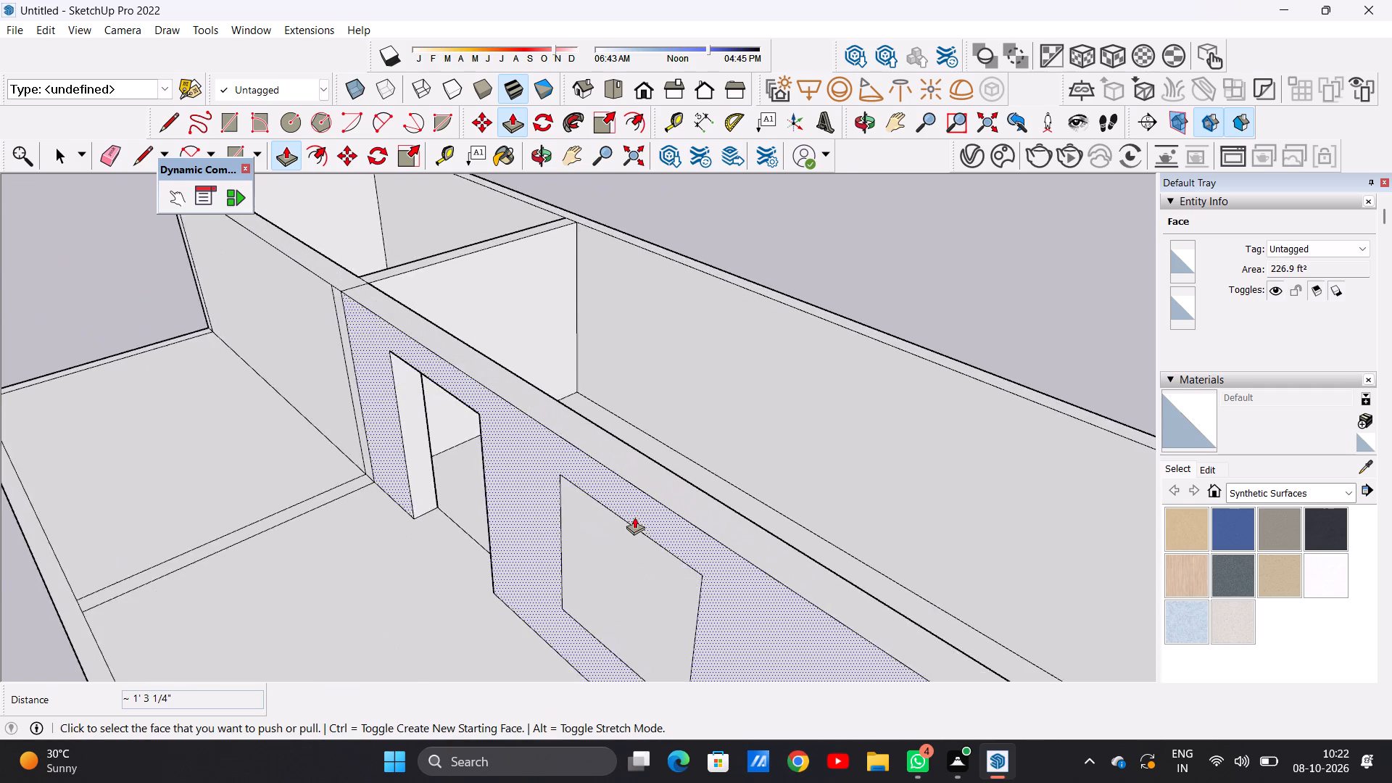
scroll(634, 517, "up", 8)
left_click(633, 563)
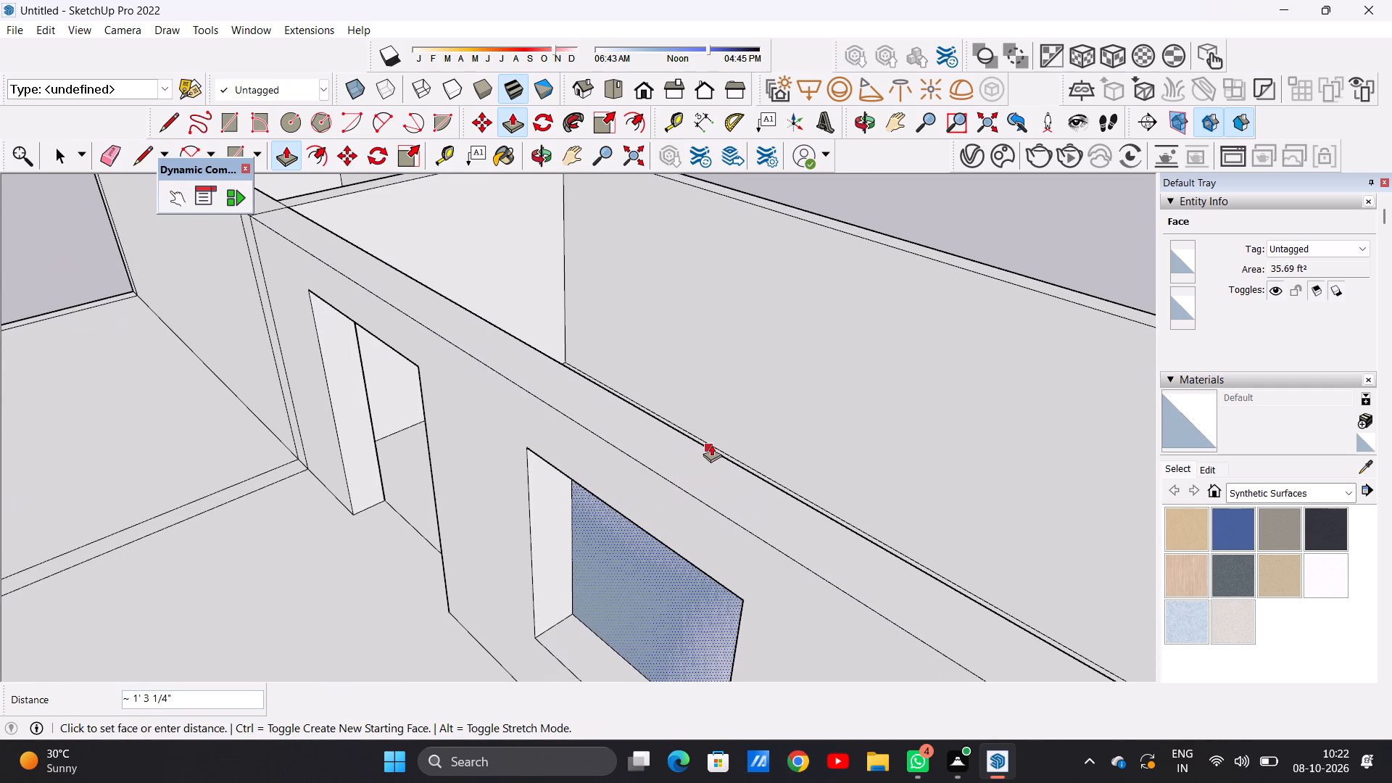
left_click(711, 444)
Push/Pull the small window face near the wall's outer end about 1' 3 1/4" through the wall to cut its opening.
scroll(567, 477, "down", 3)
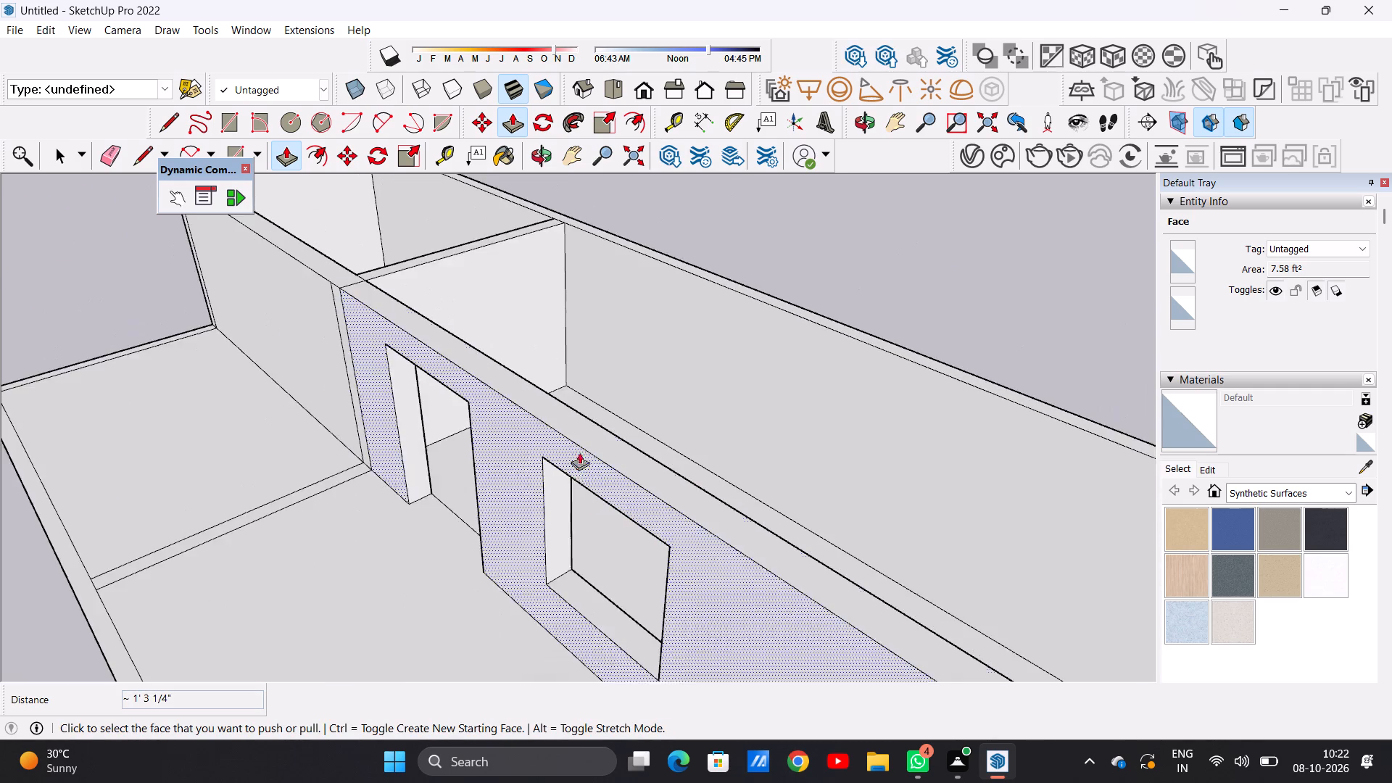
scroll(579, 452, "down", 5)
scroll(583, 439, "up", 1)
scroll(583, 439, "down", 2)
scroll(797, 645, "up", 7)
left_click(797, 645)
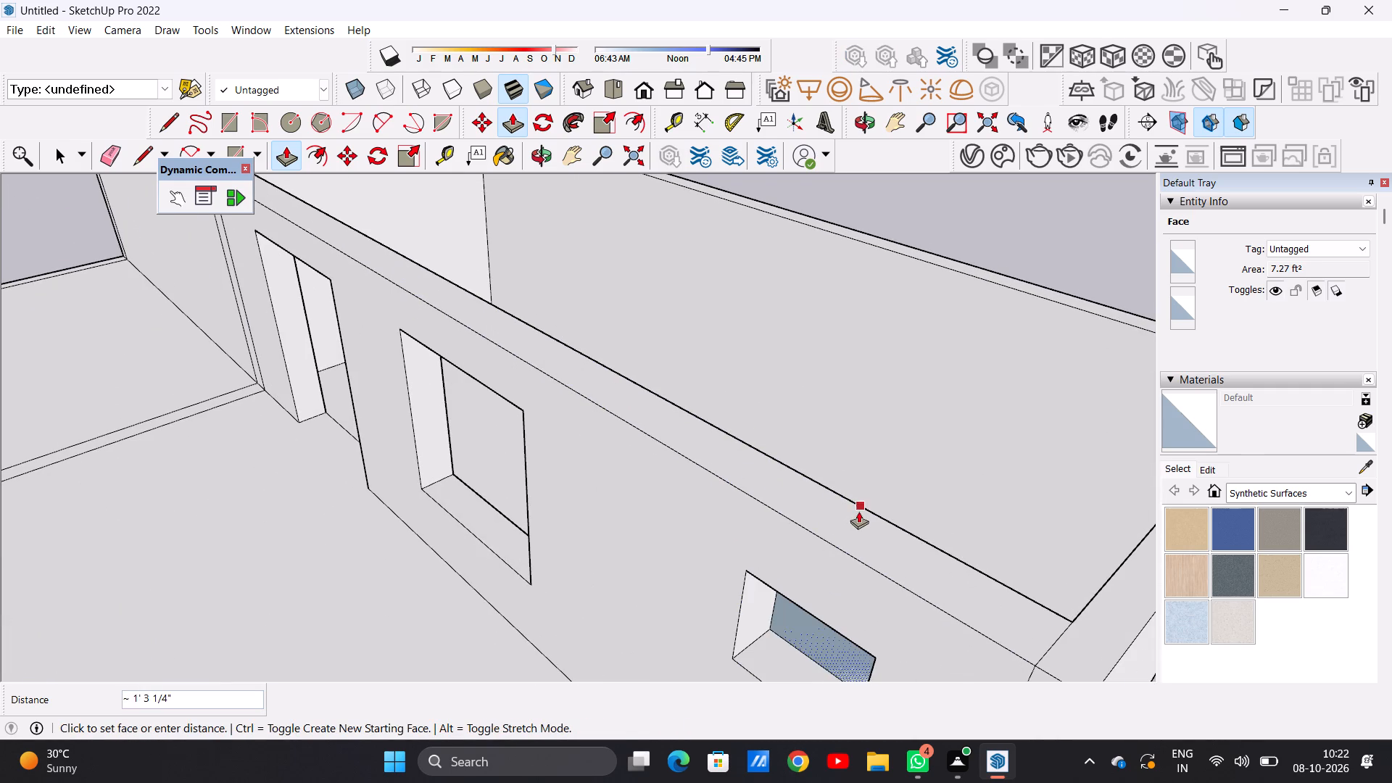
left_click(860, 511)
key("space")
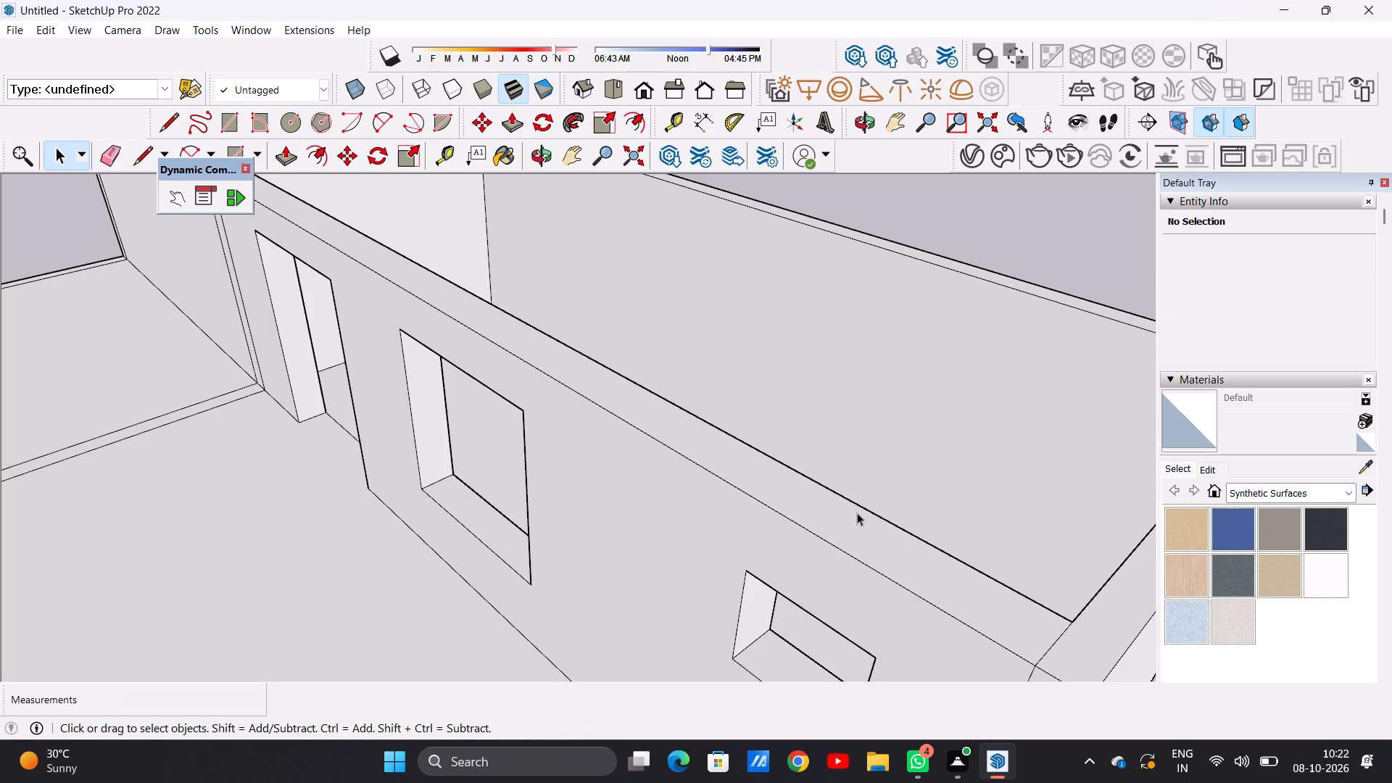
Examine the cut door and window openings from above, from the front and close to the doorway.
scroll(824, 566, "down", 10)
scroll(784, 500, "up", 1)
scroll(782, 500, "down", 2)
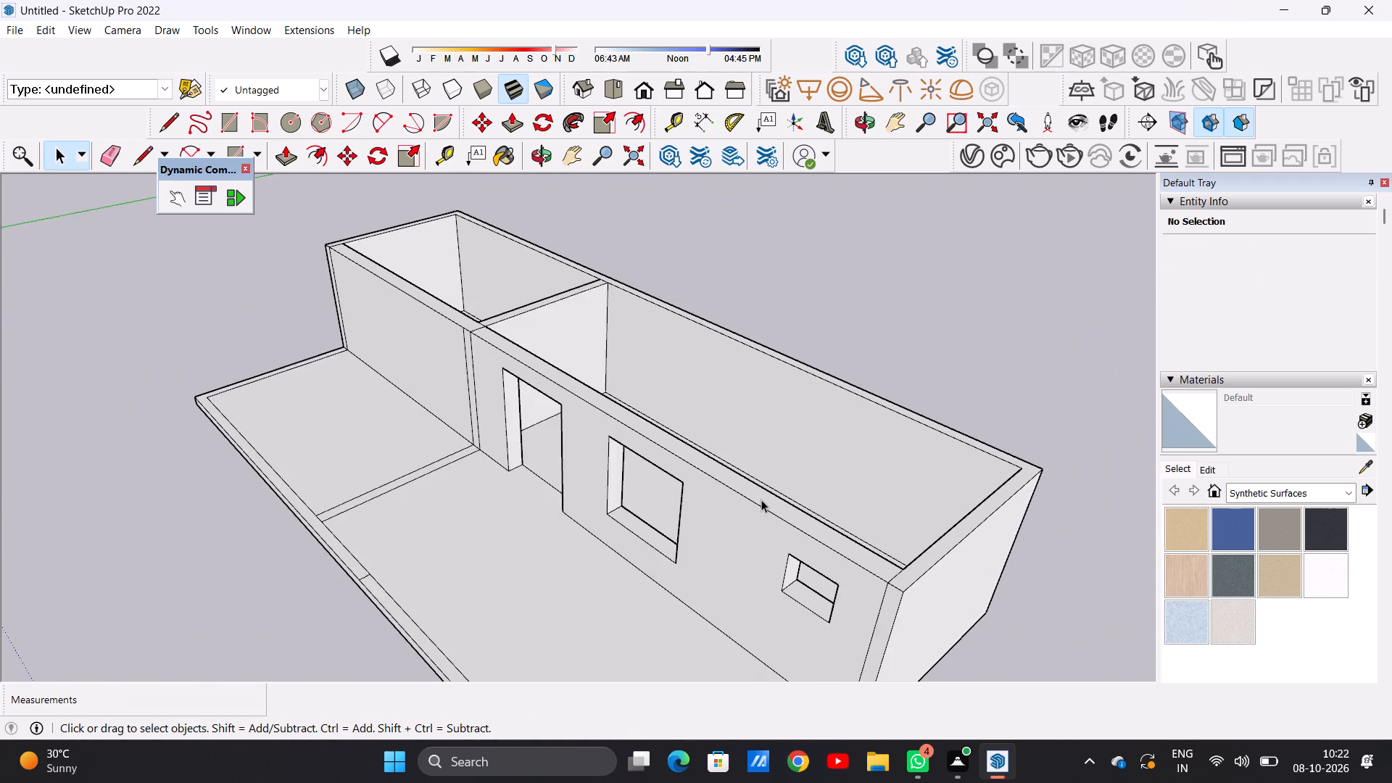
scroll(761, 500, "down", 11)
scroll(761, 516, "up", 1)
scroll(761, 516, "down", 1)
middle_click_drag(504, 534, 766, 389)
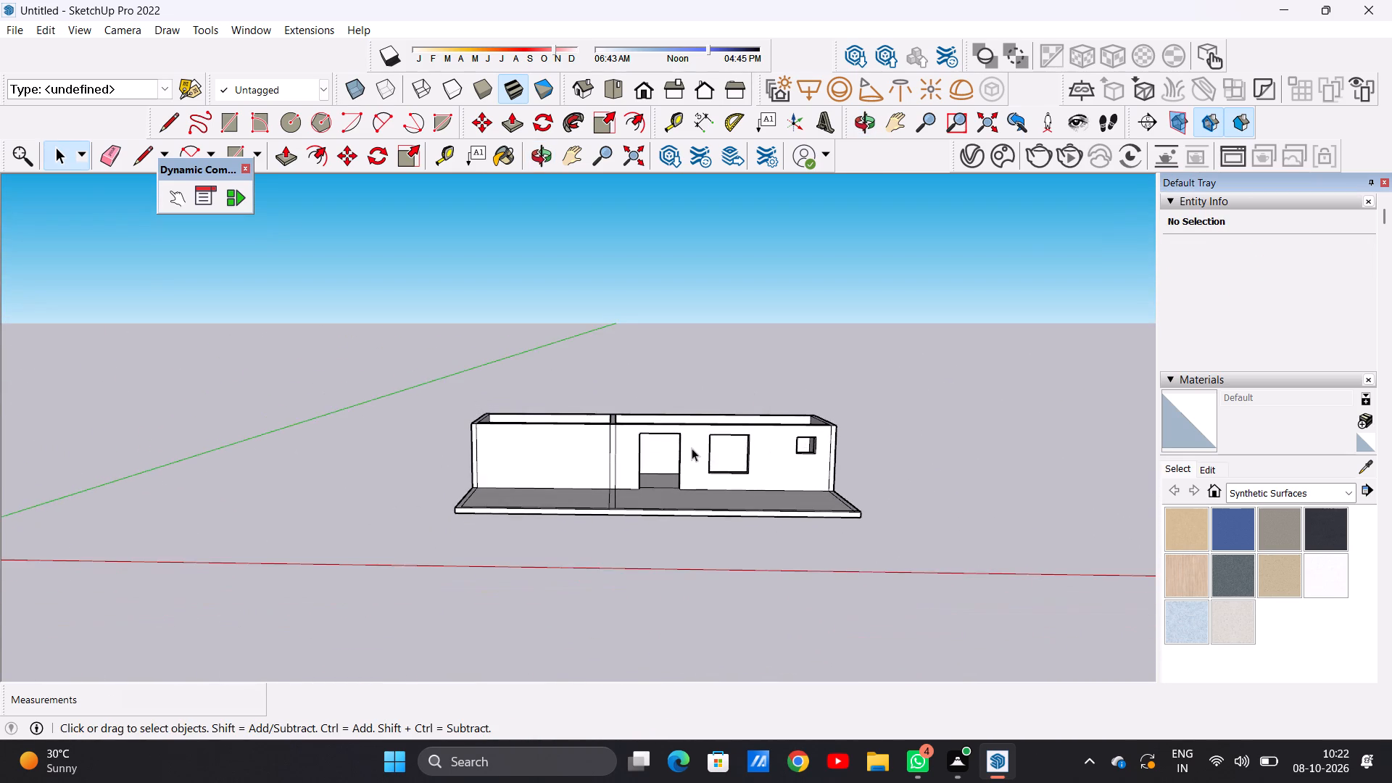
scroll(692, 448, "up", 13)
middle_click_drag(653, 532, 666, 639)
scroll(647, 595, "up", 2)
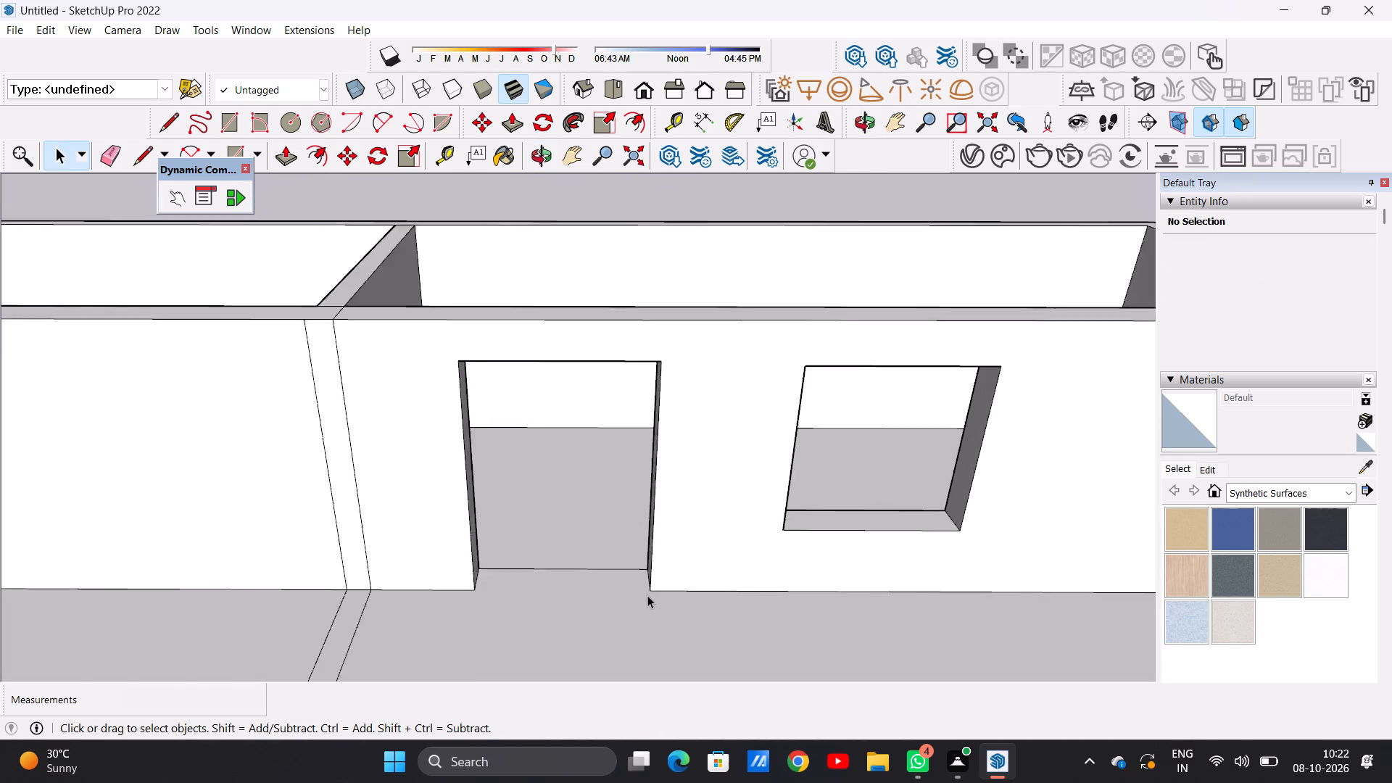
Draw a 6' 2 7/16" line across the bottom of the door opening to close it with a face.
scroll(647, 595, "up", 6)
key("l")
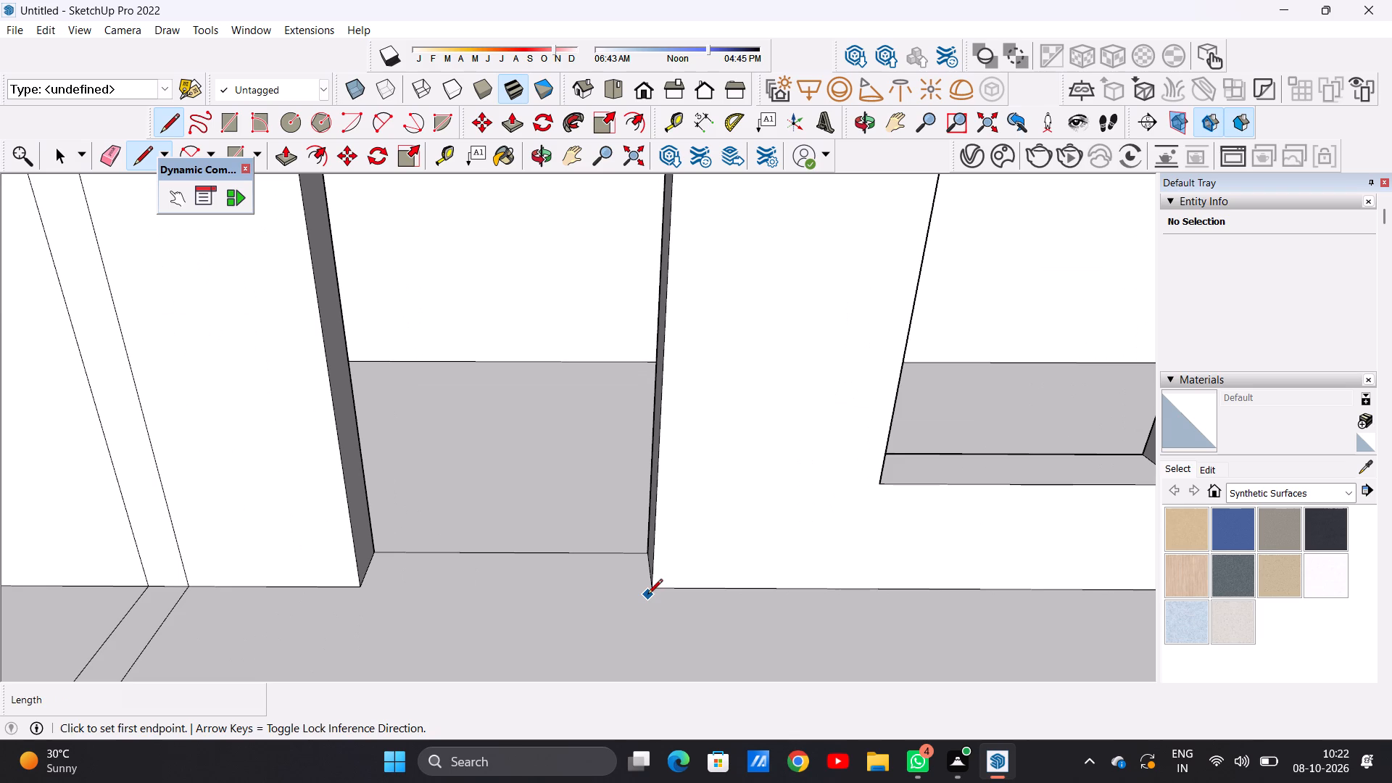
left_click(358, 583)
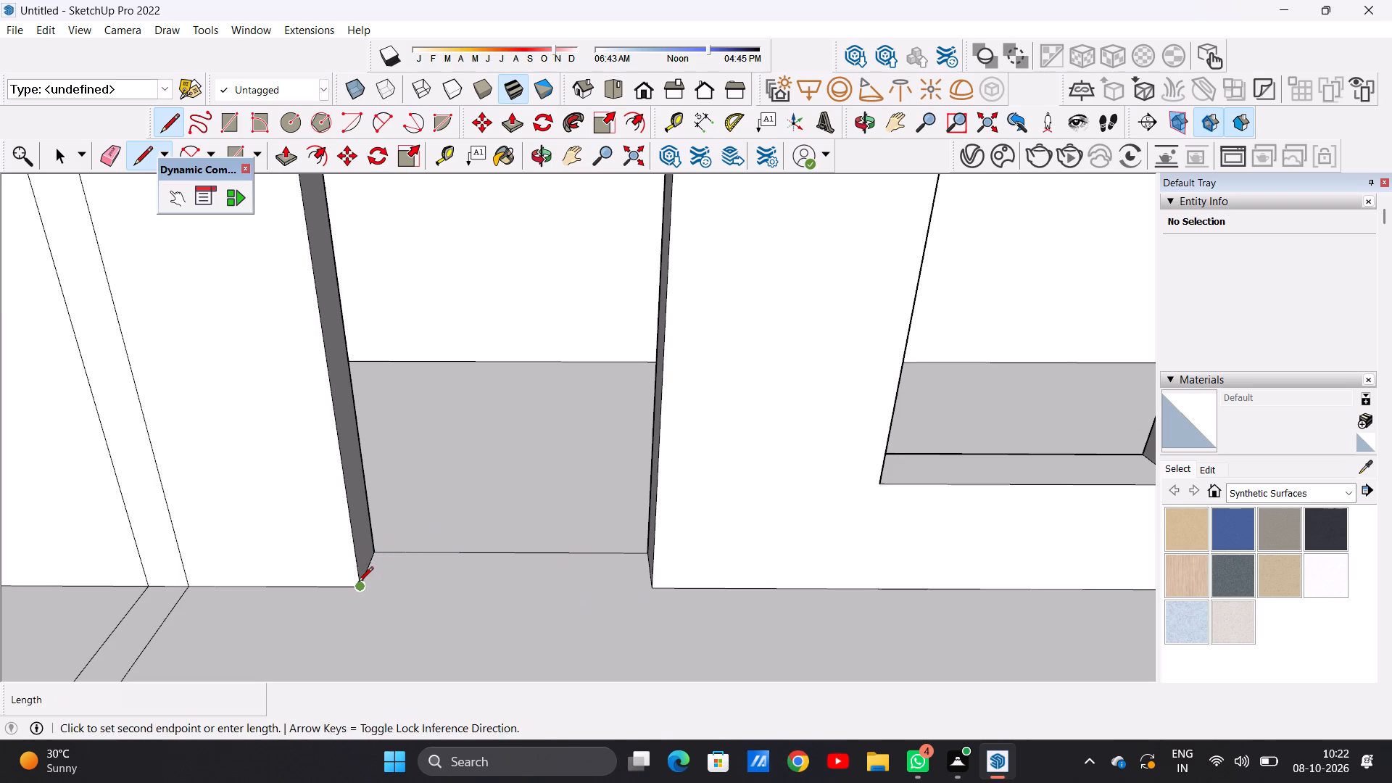
left_click(653, 586)
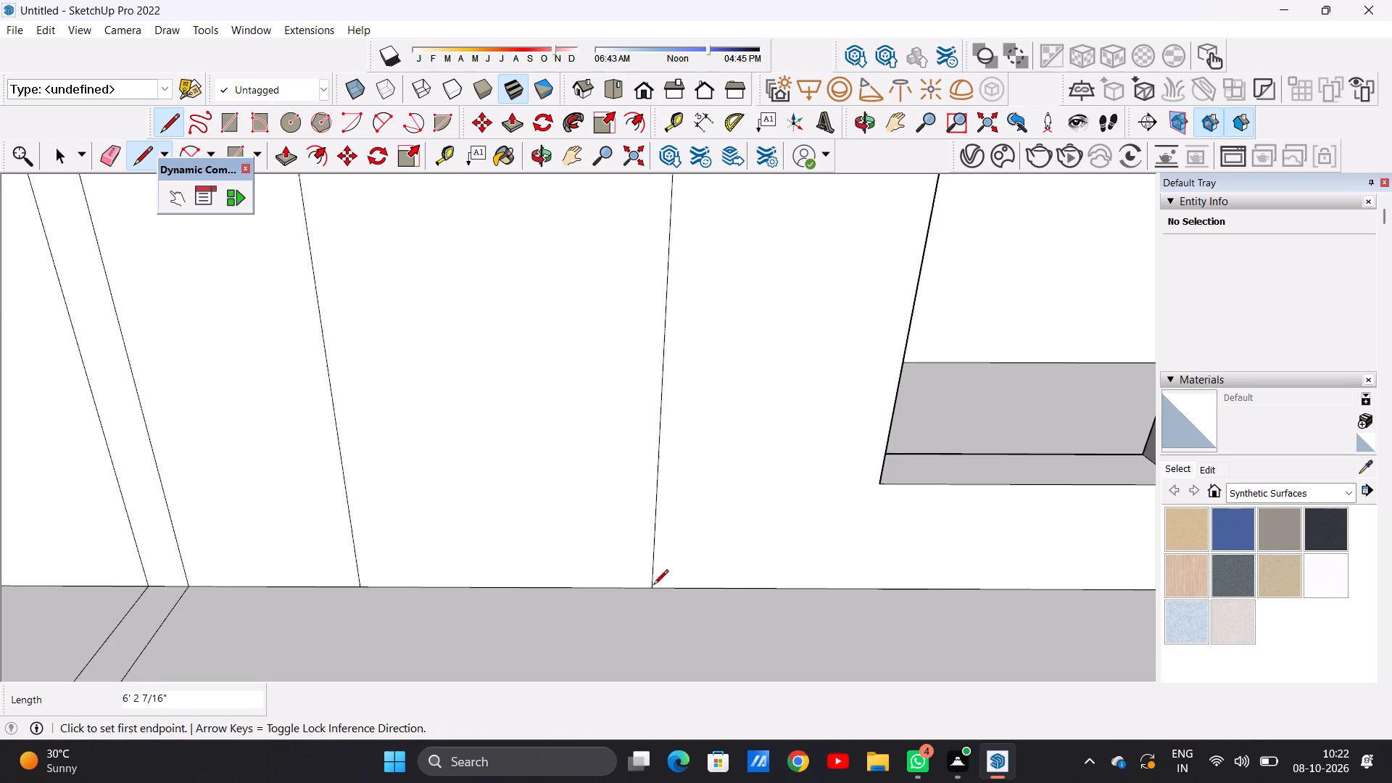
key("space")
Offset the door face's outline inward about 5 15/16" to form the outer door frame.
scroll(669, 684, "down", 10)
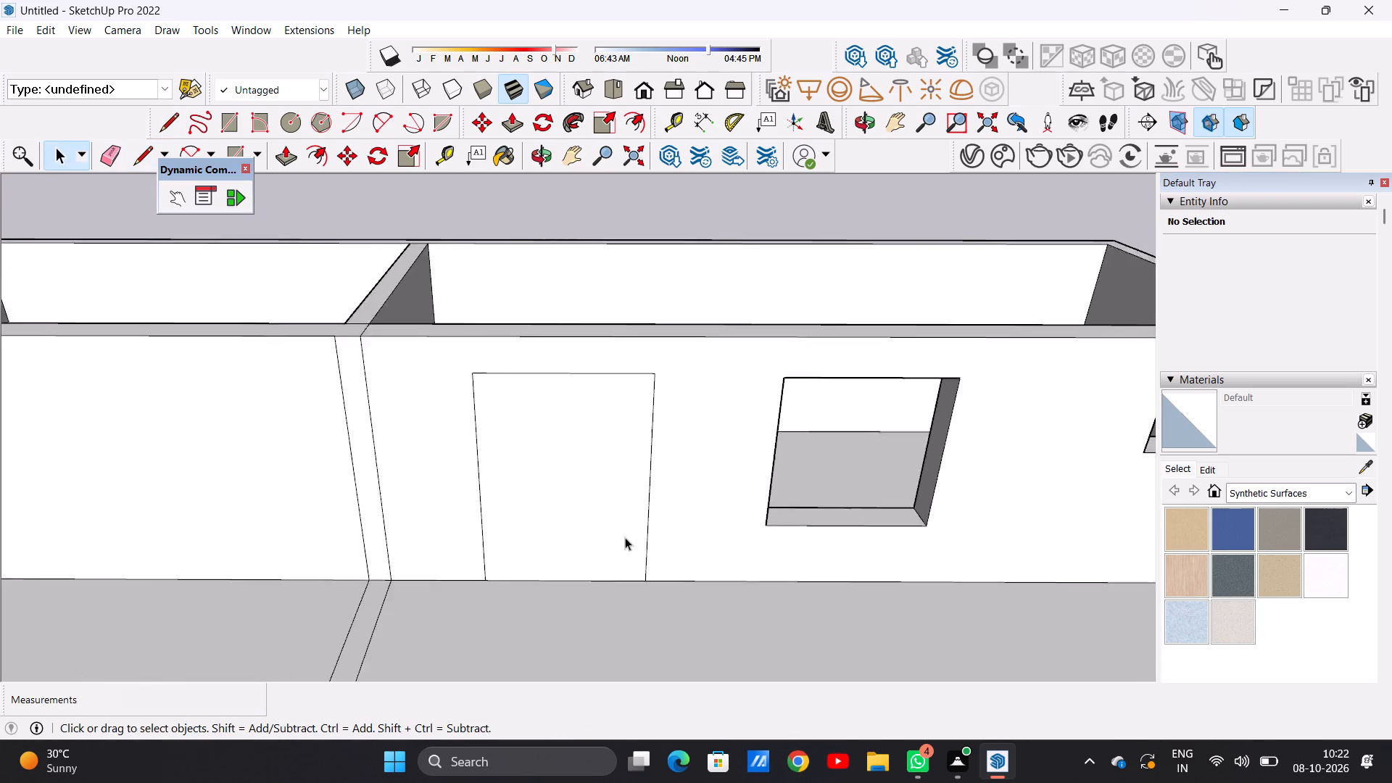
scroll(625, 537, "down", 2)
middle_click_drag(632, 587, 631, 550)
scroll(631, 385, "up", 1)
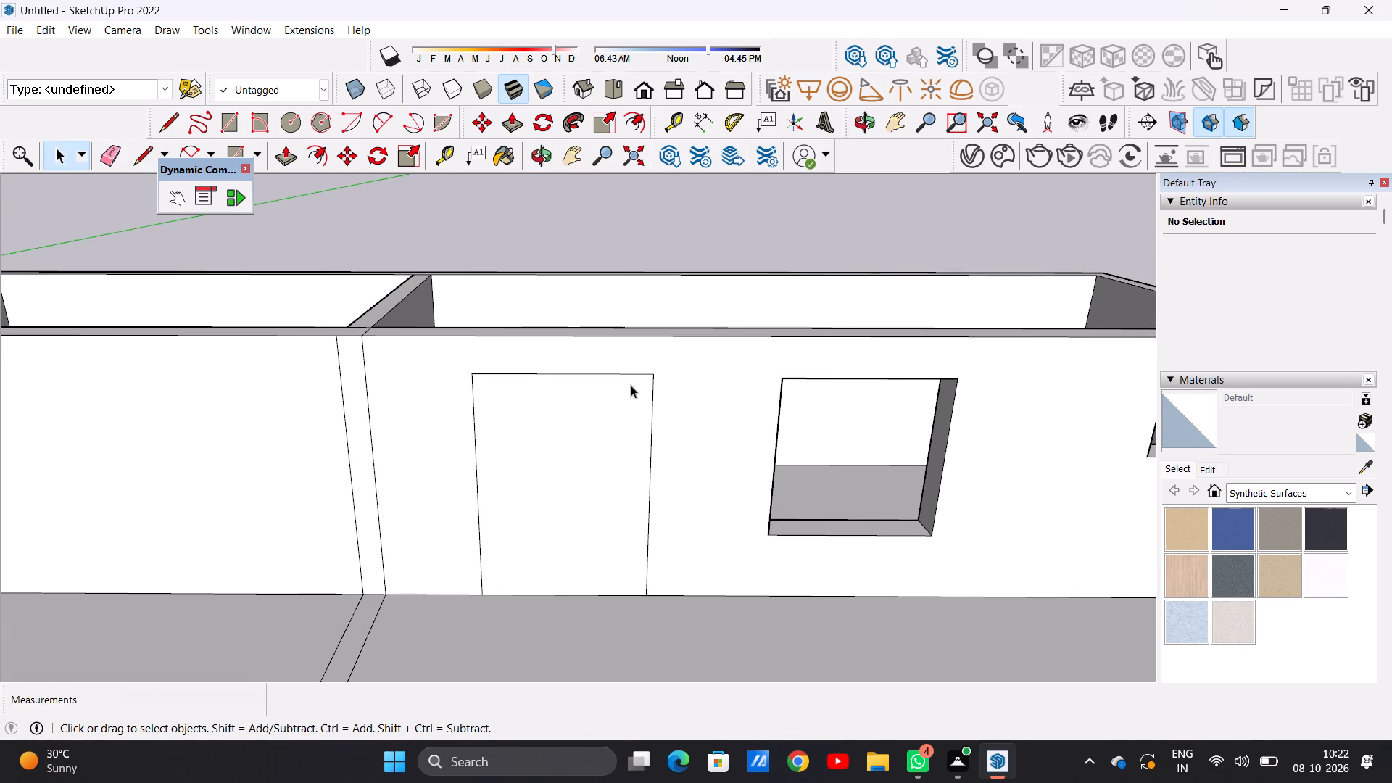
key("o")
key("f")
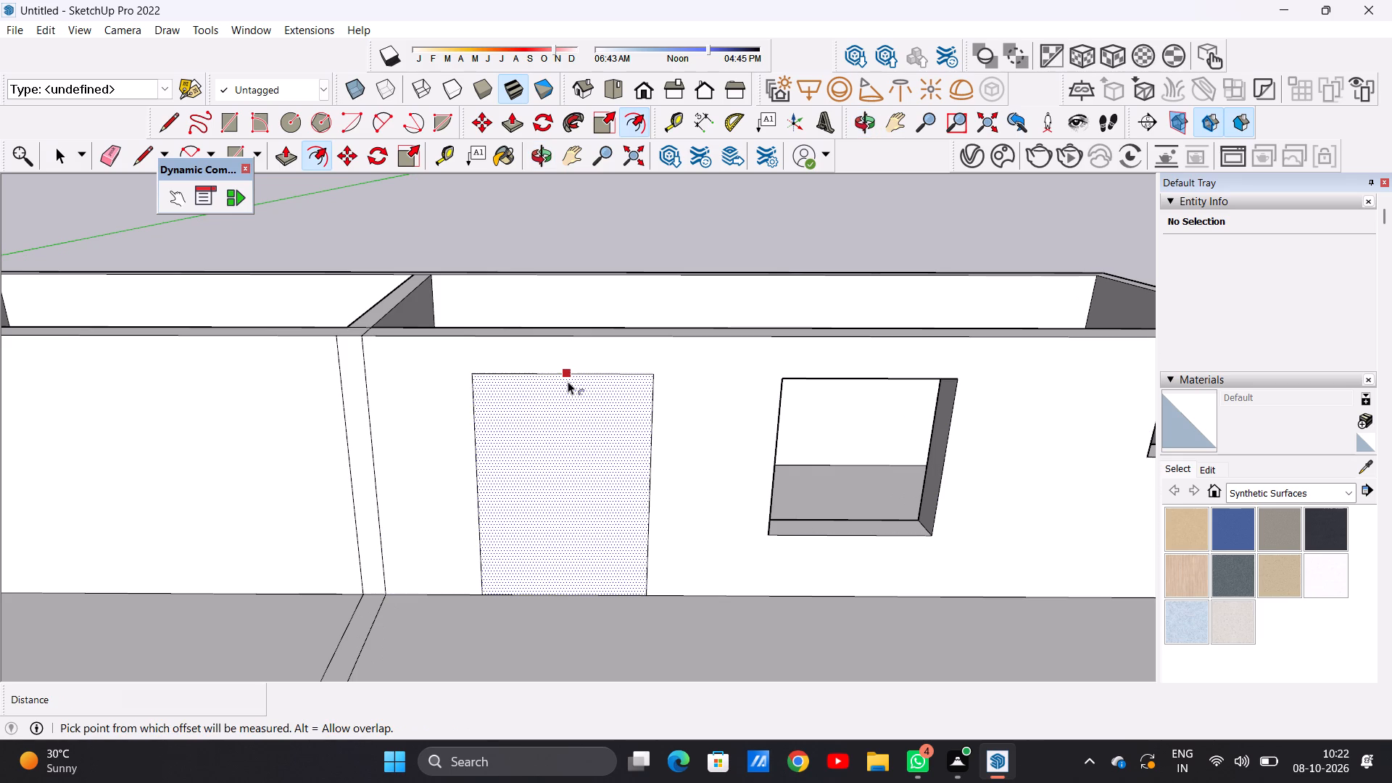
left_click(568, 383)
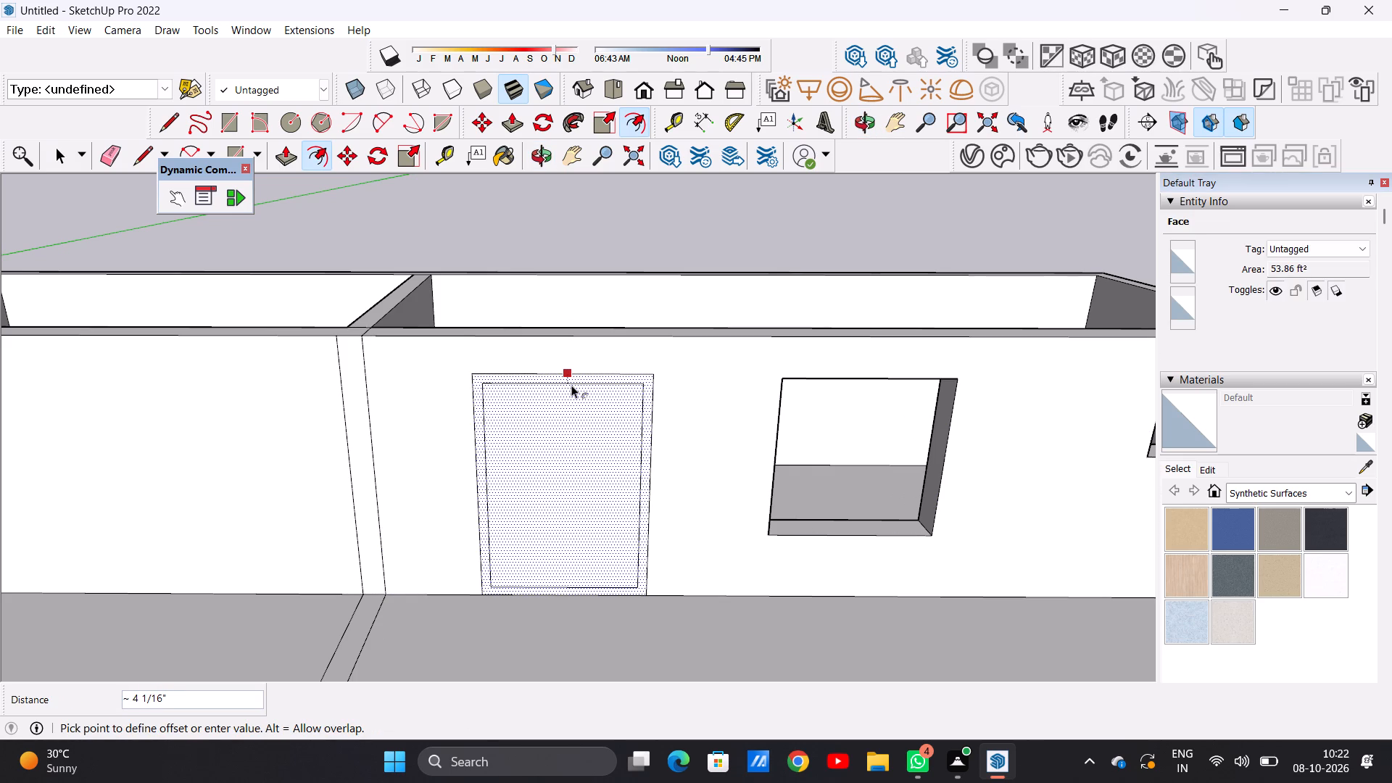
left_click(576, 388)
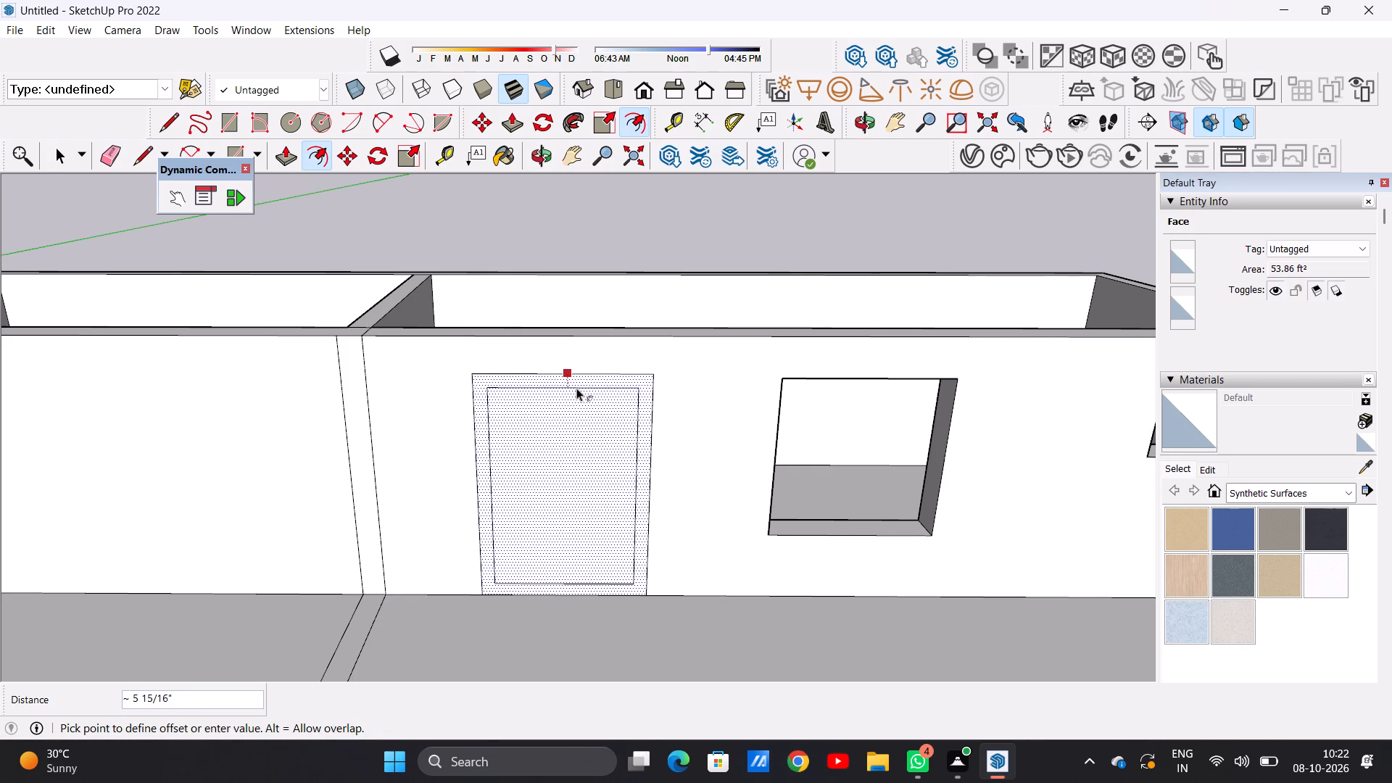
key("space")
Offset the inner door face inward about 7 9/16" to outline the central door panel.
scroll(544, 483, "down", 2)
middle_click_drag(552, 482, 555, 421)
scroll(563, 447, "up", 1)
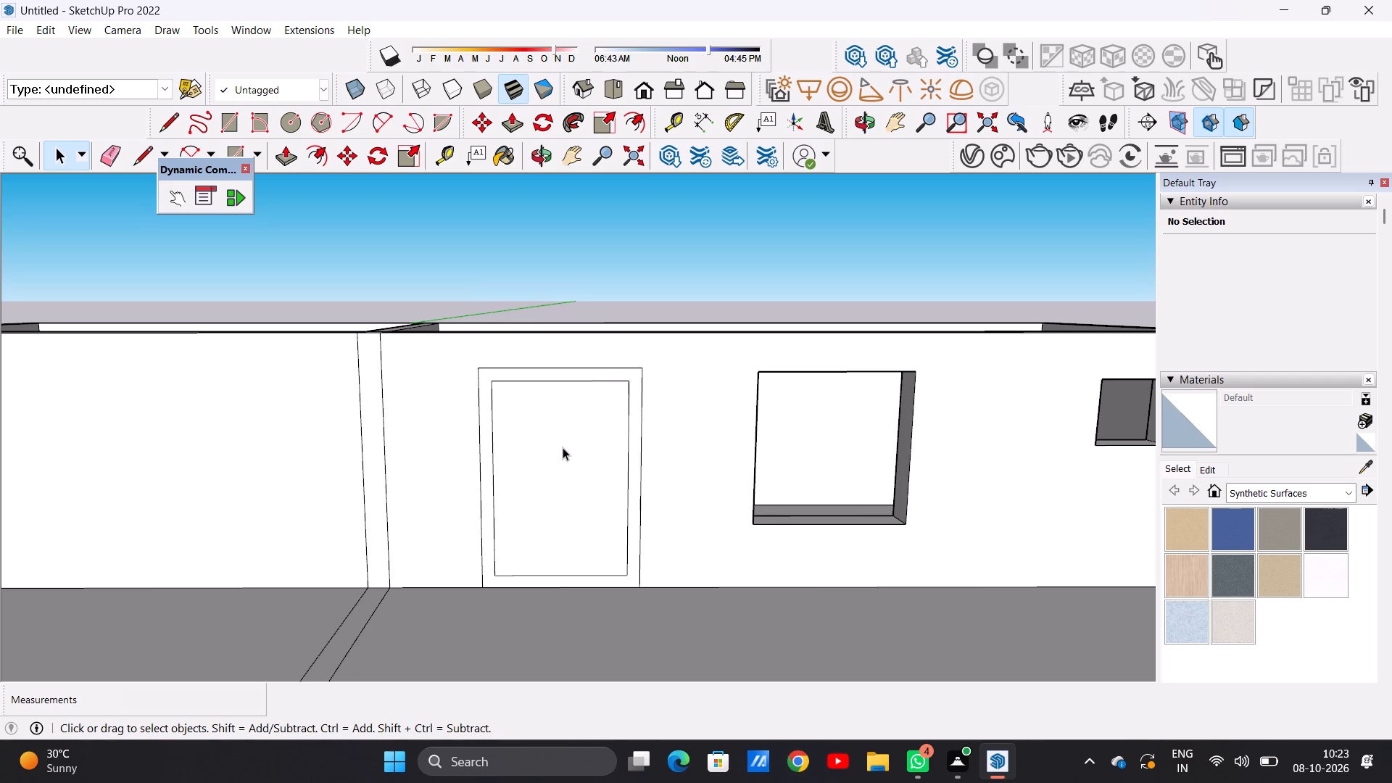
scroll(558, 471, "down", 6)
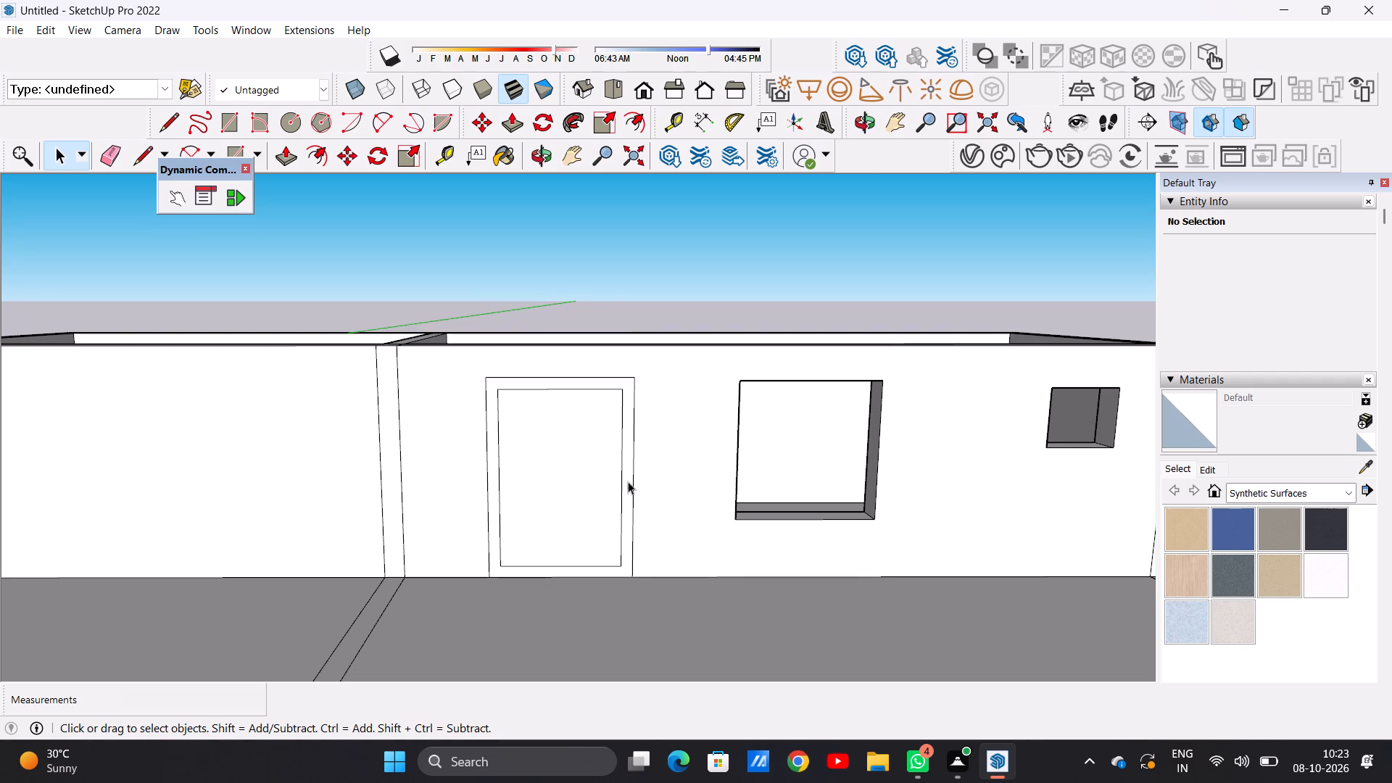
scroll(625, 481, "up", 4)
scroll(564, 479, "up", 2)
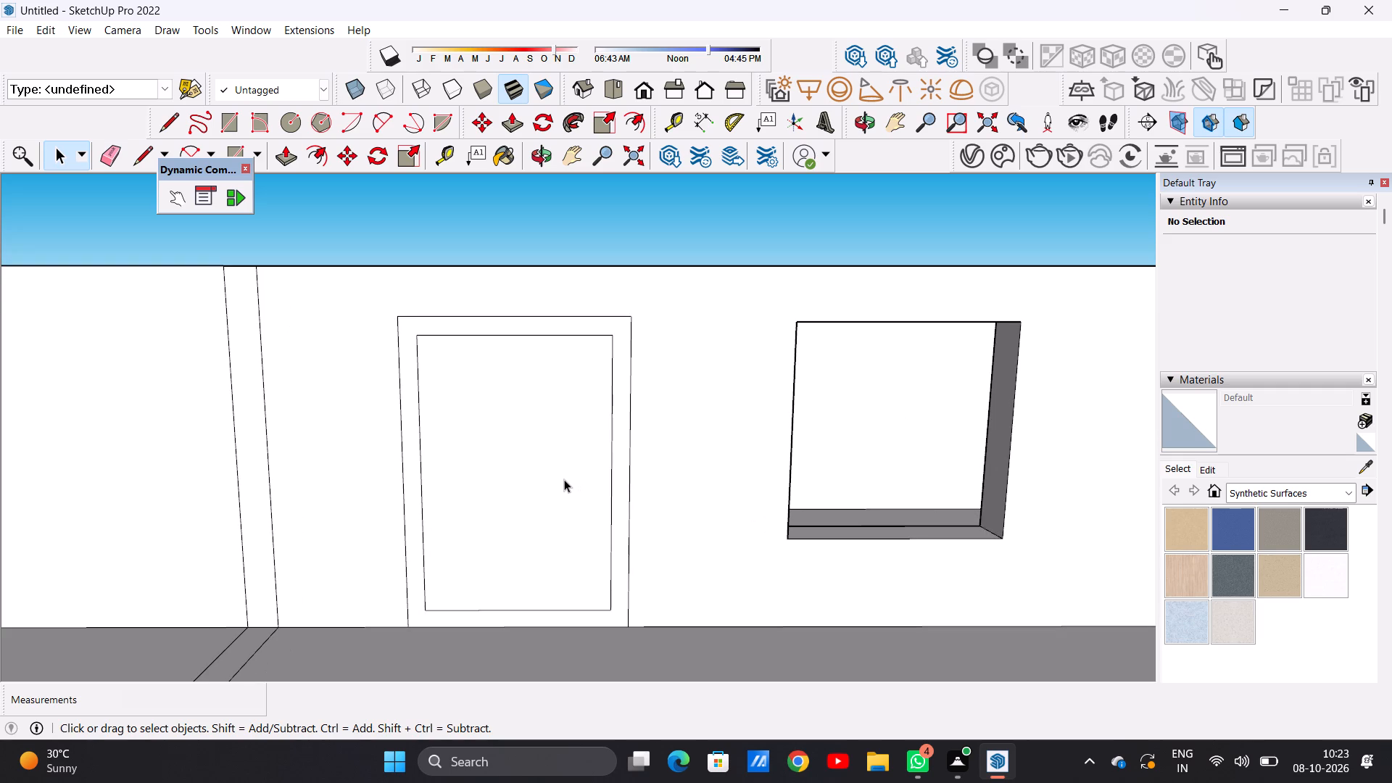
key("o")
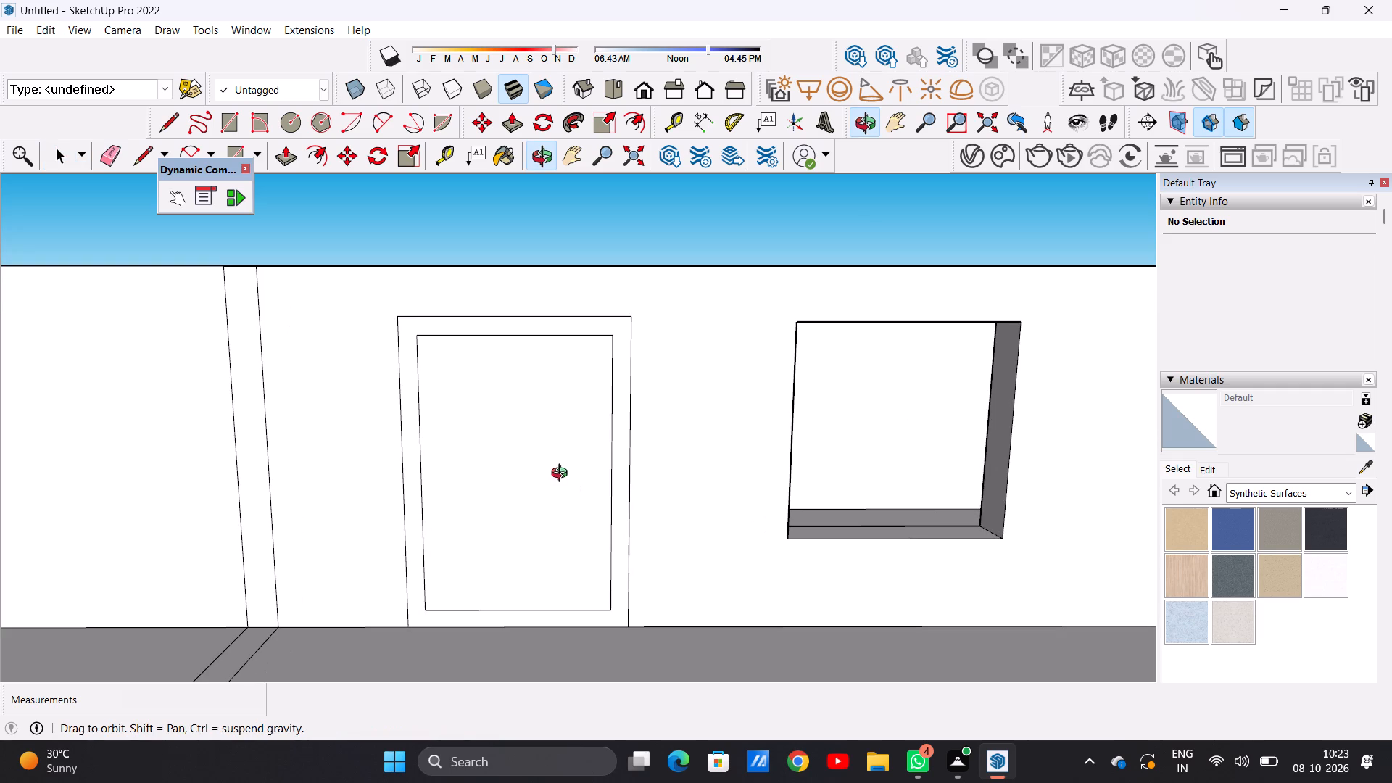
key("f")
left_click(501, 382)
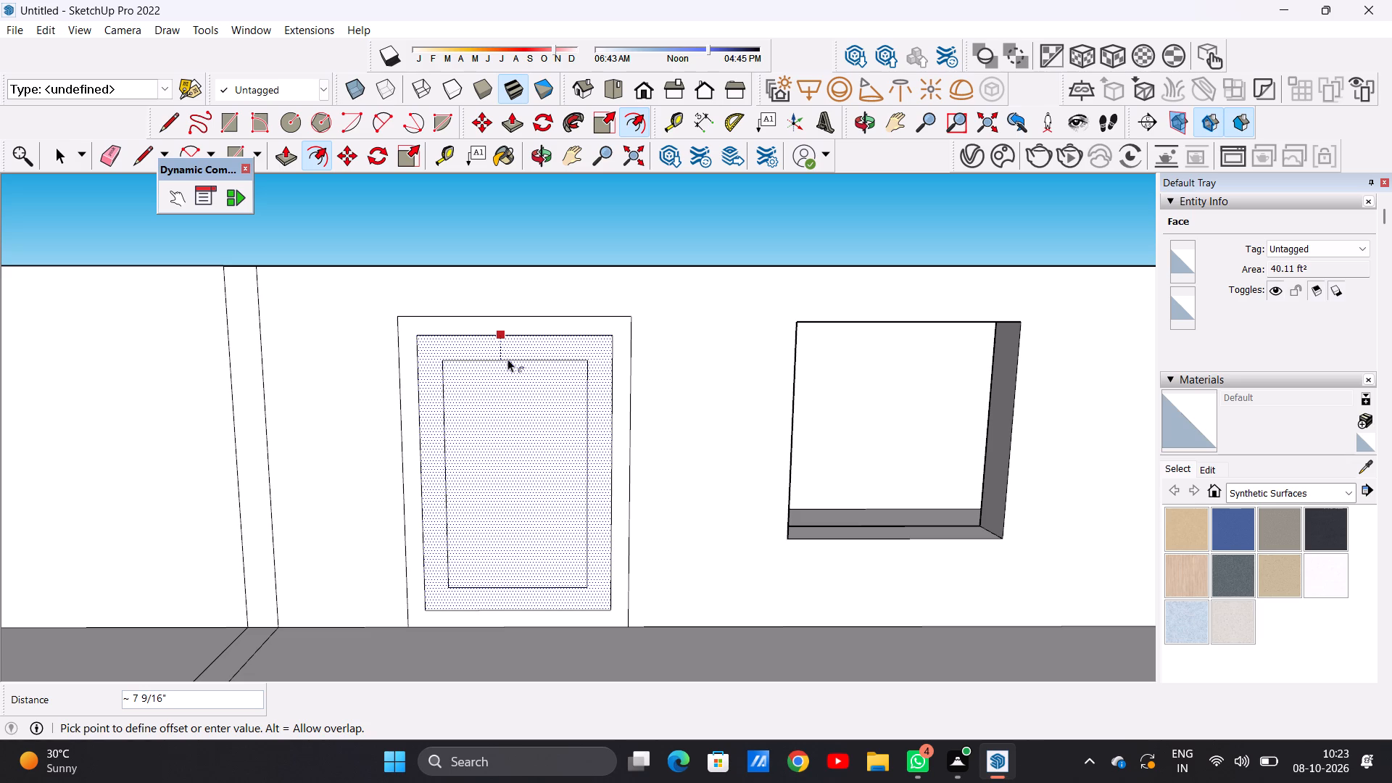
left_click(507, 359)
key("space")
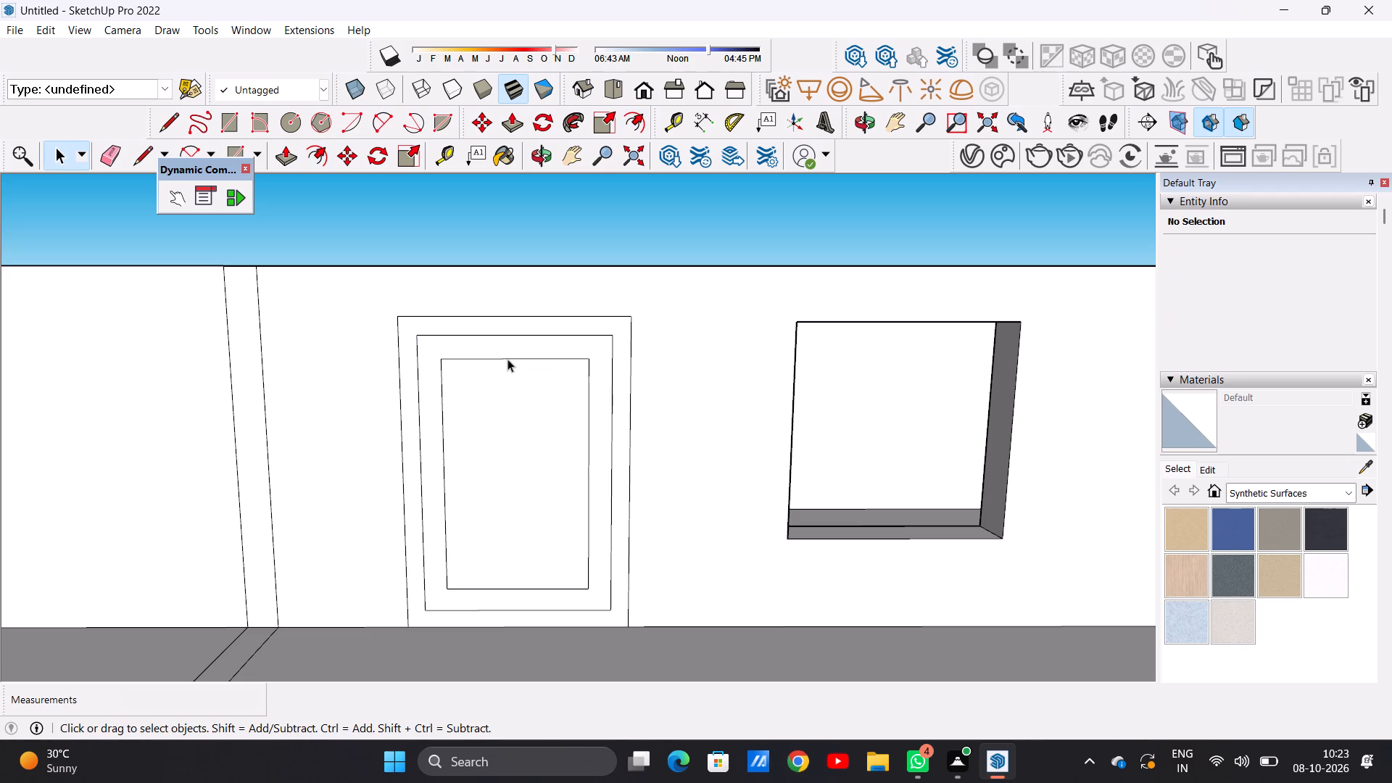
Push/Pull the central door panel outward about 1 15/16" from the wall face.
key("p")
middle_click_drag(452, 411, 505, 432)
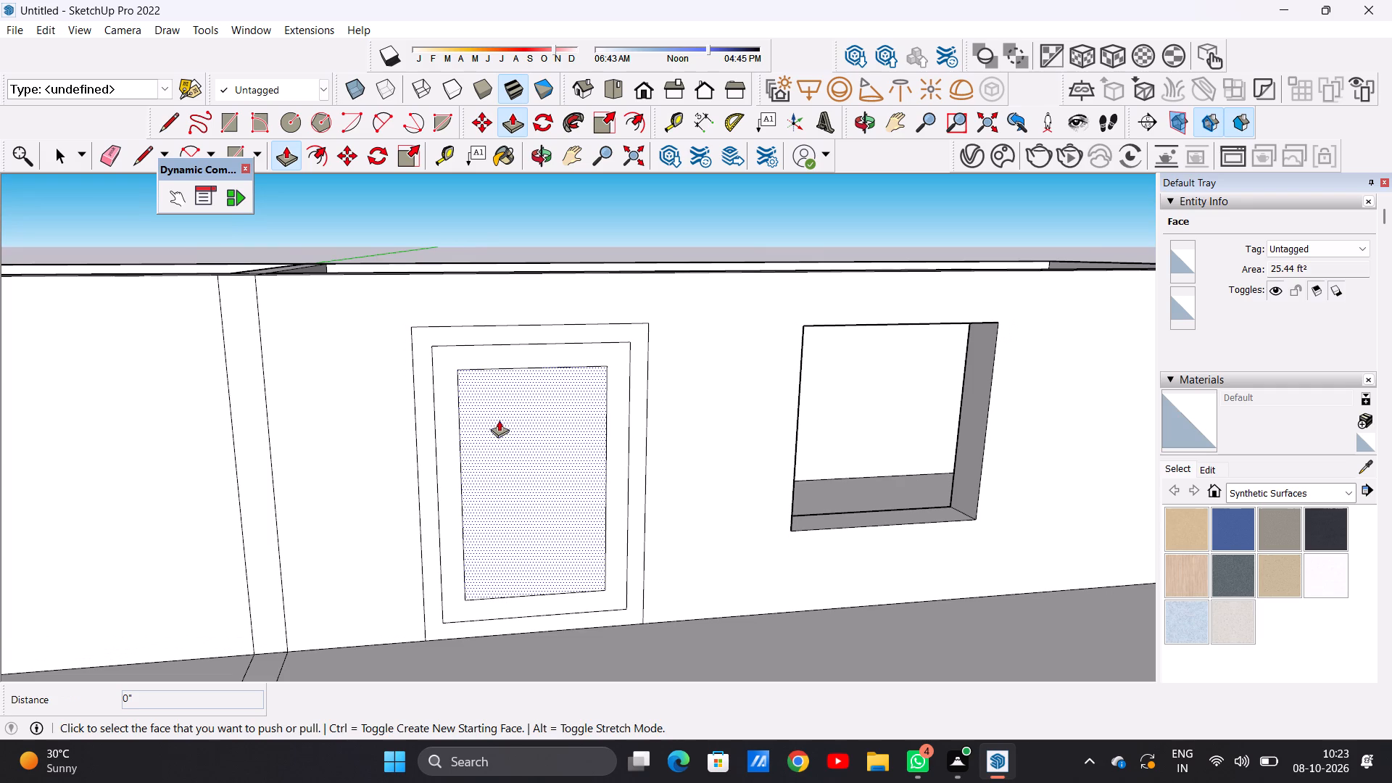
left_click(497, 418)
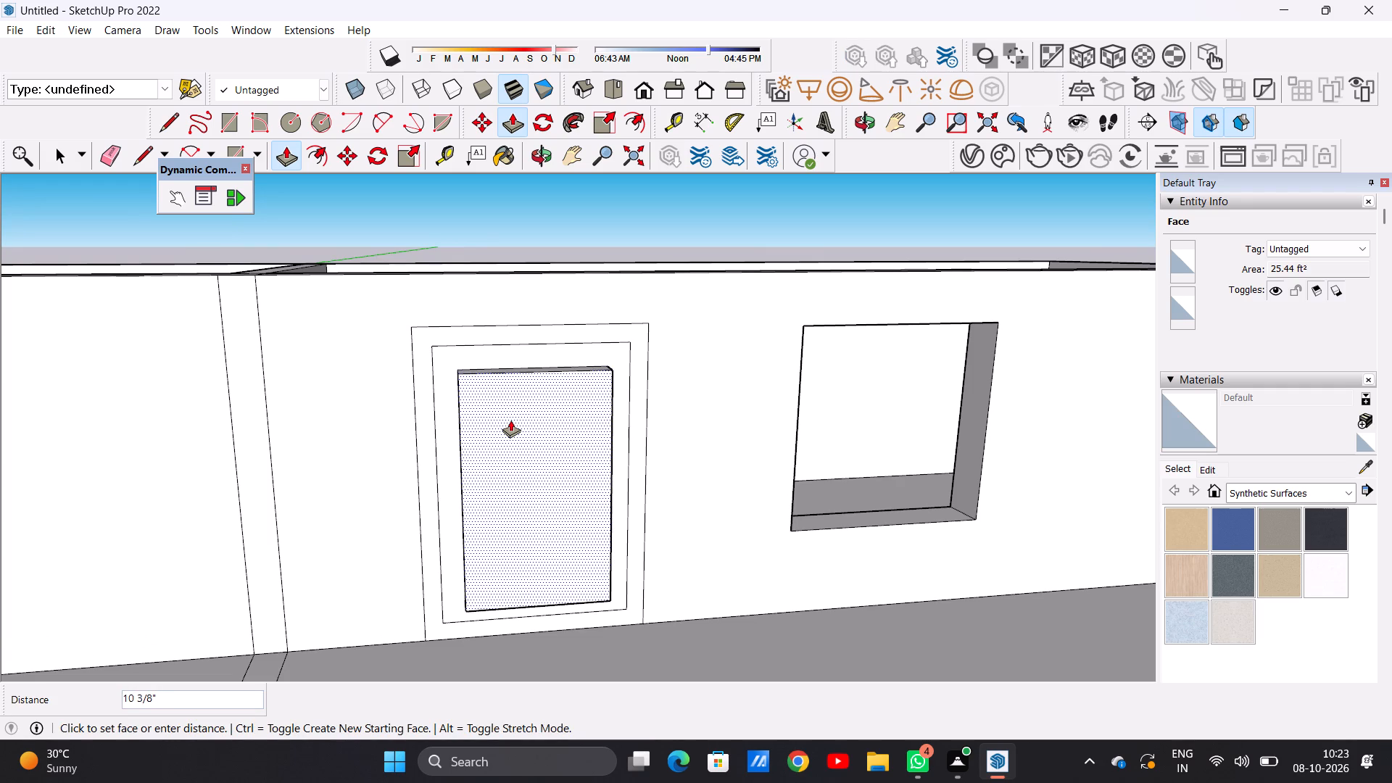
middle_click_drag(513, 417, 723, 399)
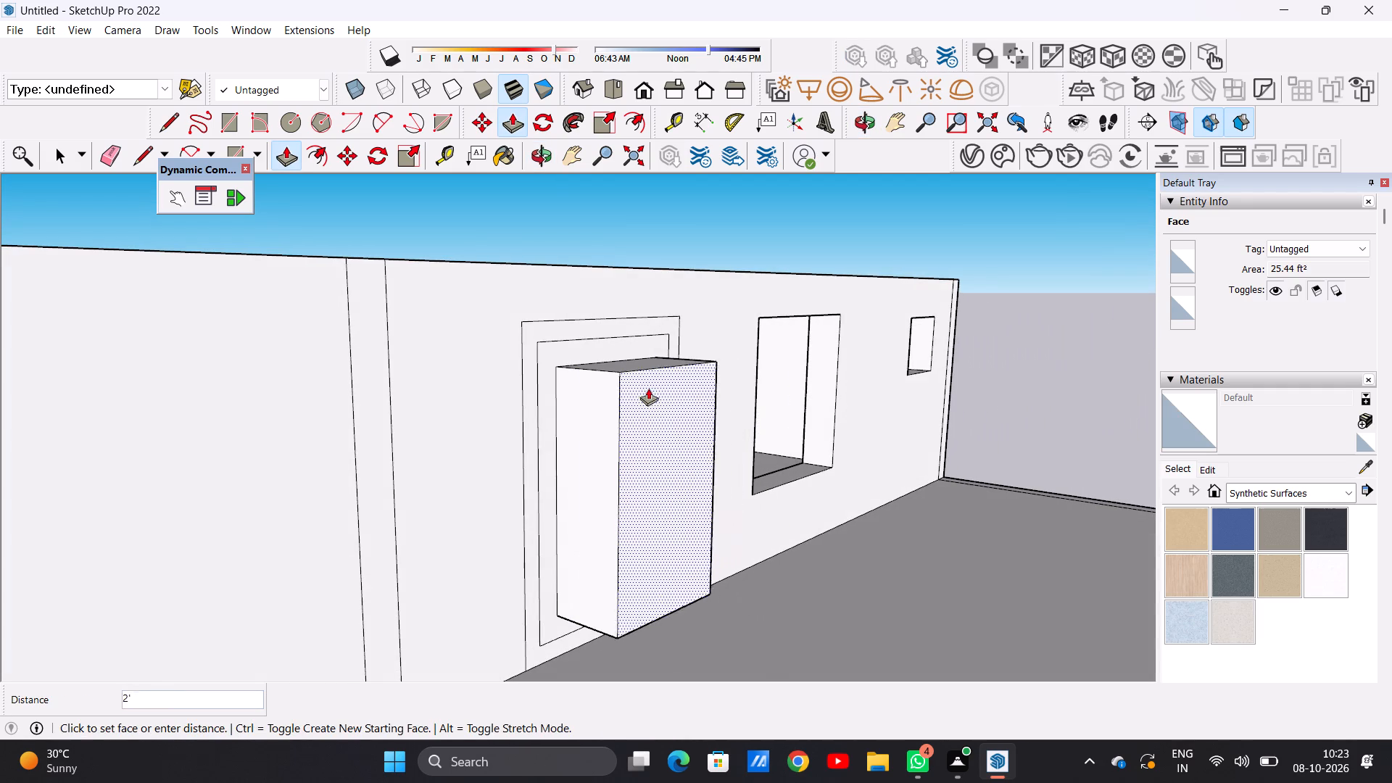
left_click(591, 386)
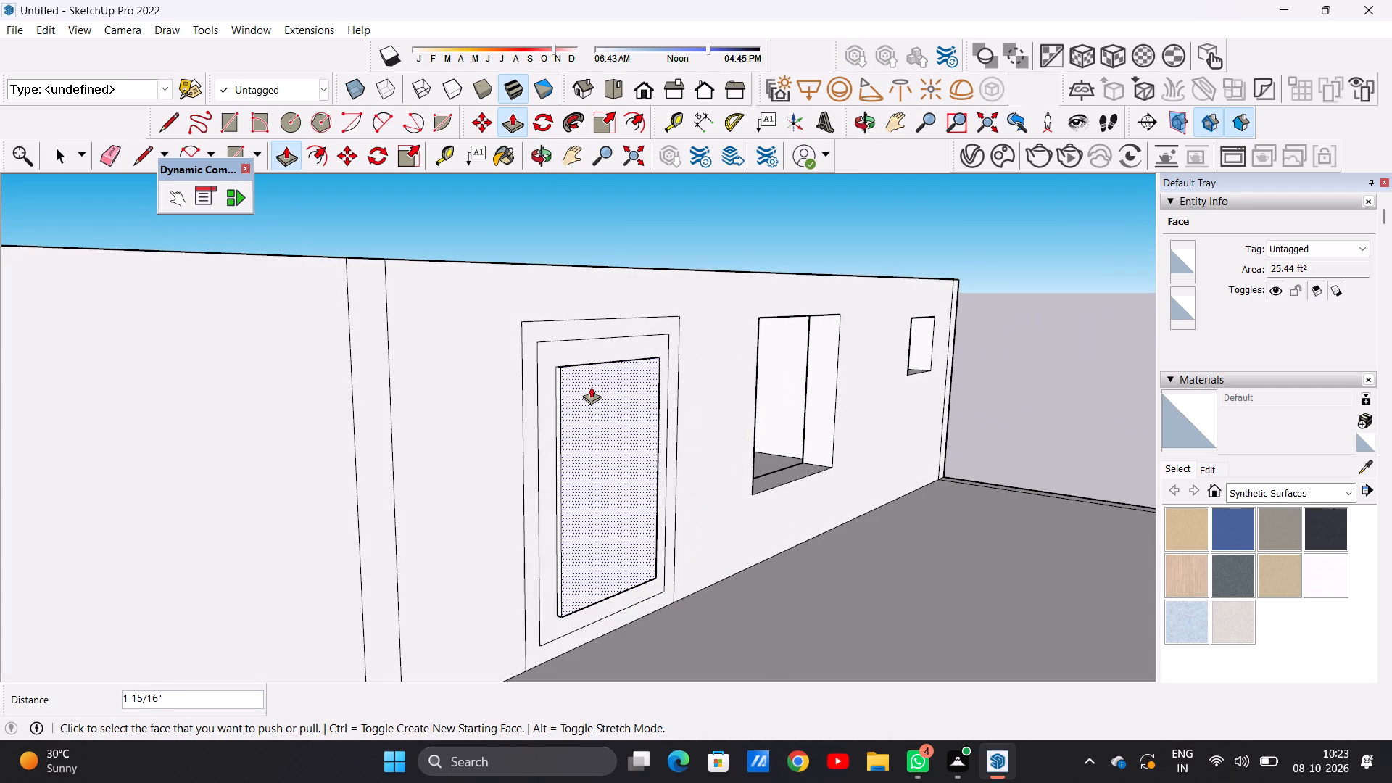
key("space")
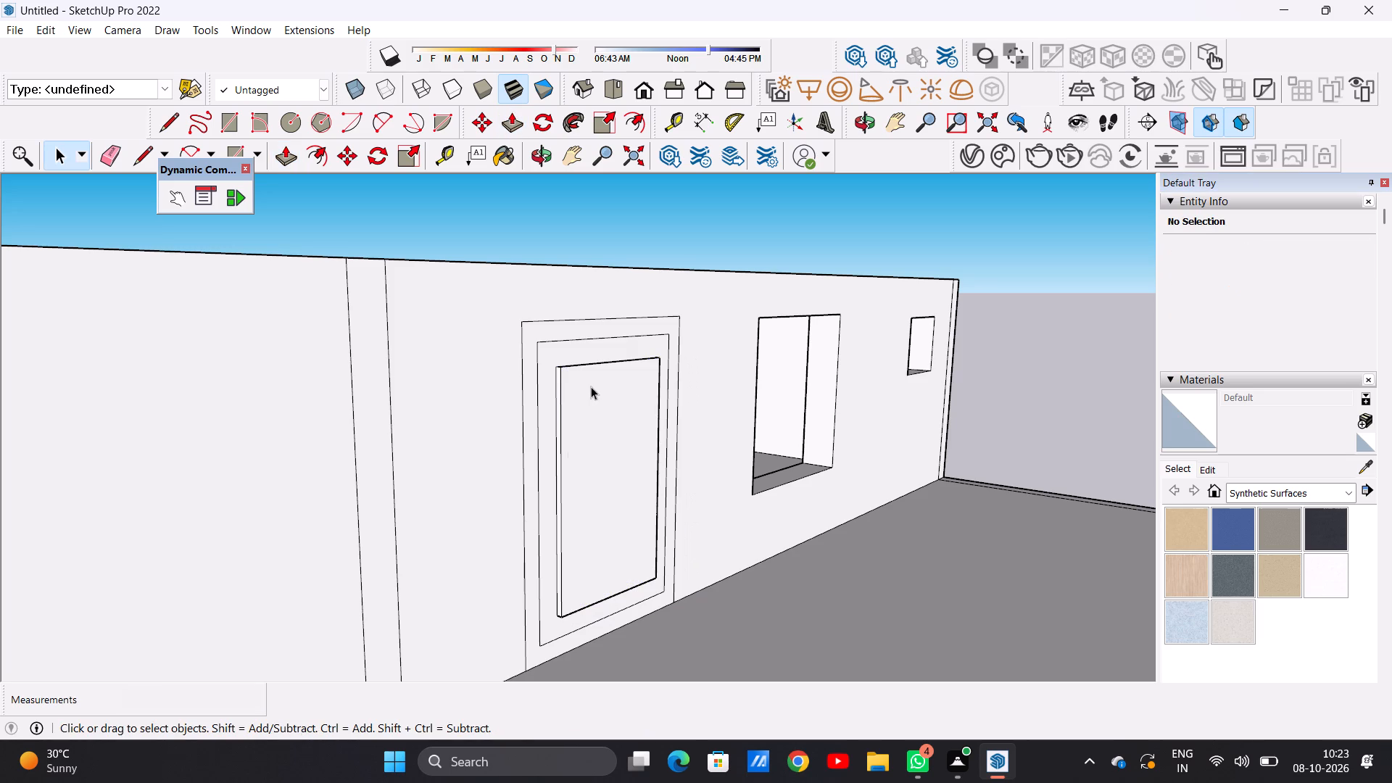
Draw a 5' 11 11/16" line along the top edge of the large square window opening to close it with a face.
middle_click_drag(511, 539, 426, 457)
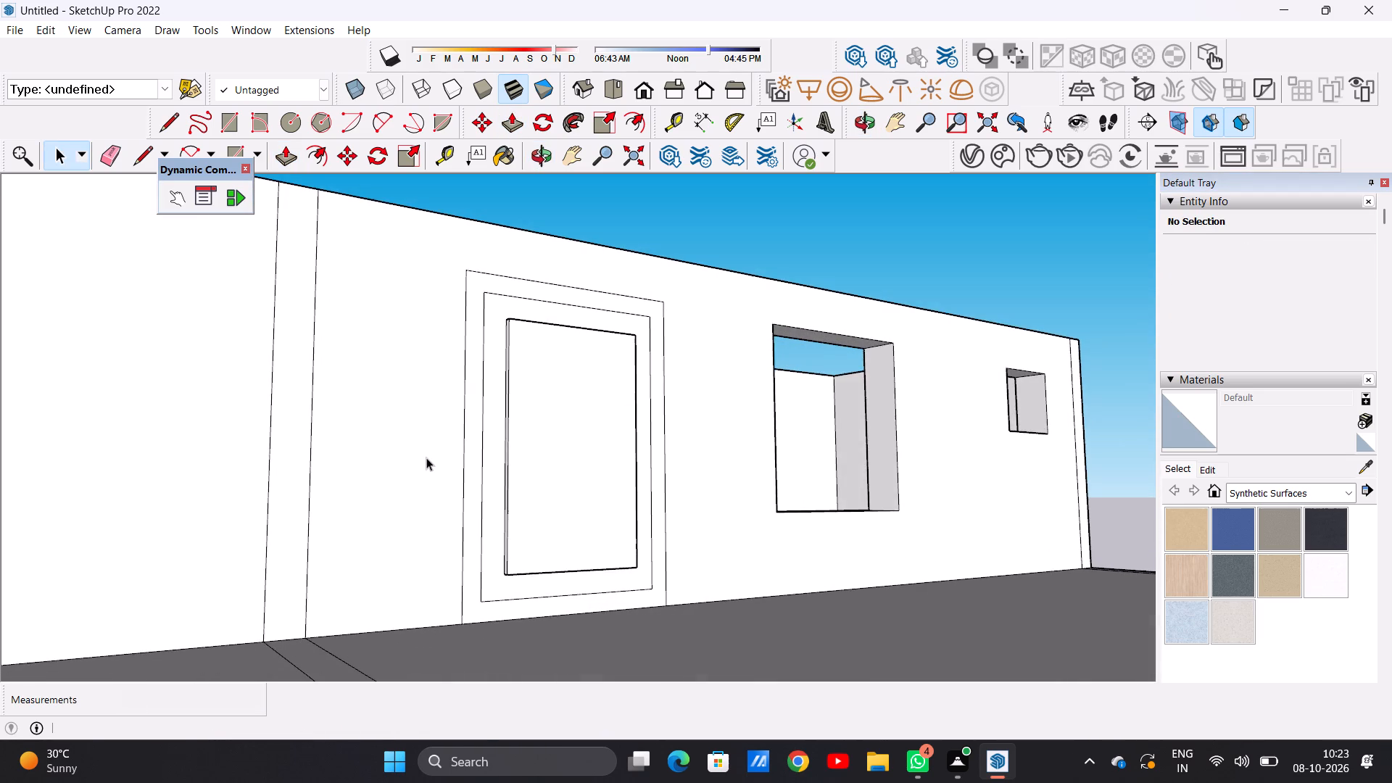
scroll(428, 468, "down", 7)
scroll(513, 457, "up", 1)
scroll(521, 456, "down", 2)
middle_click_drag(790, 486, 563, 457)
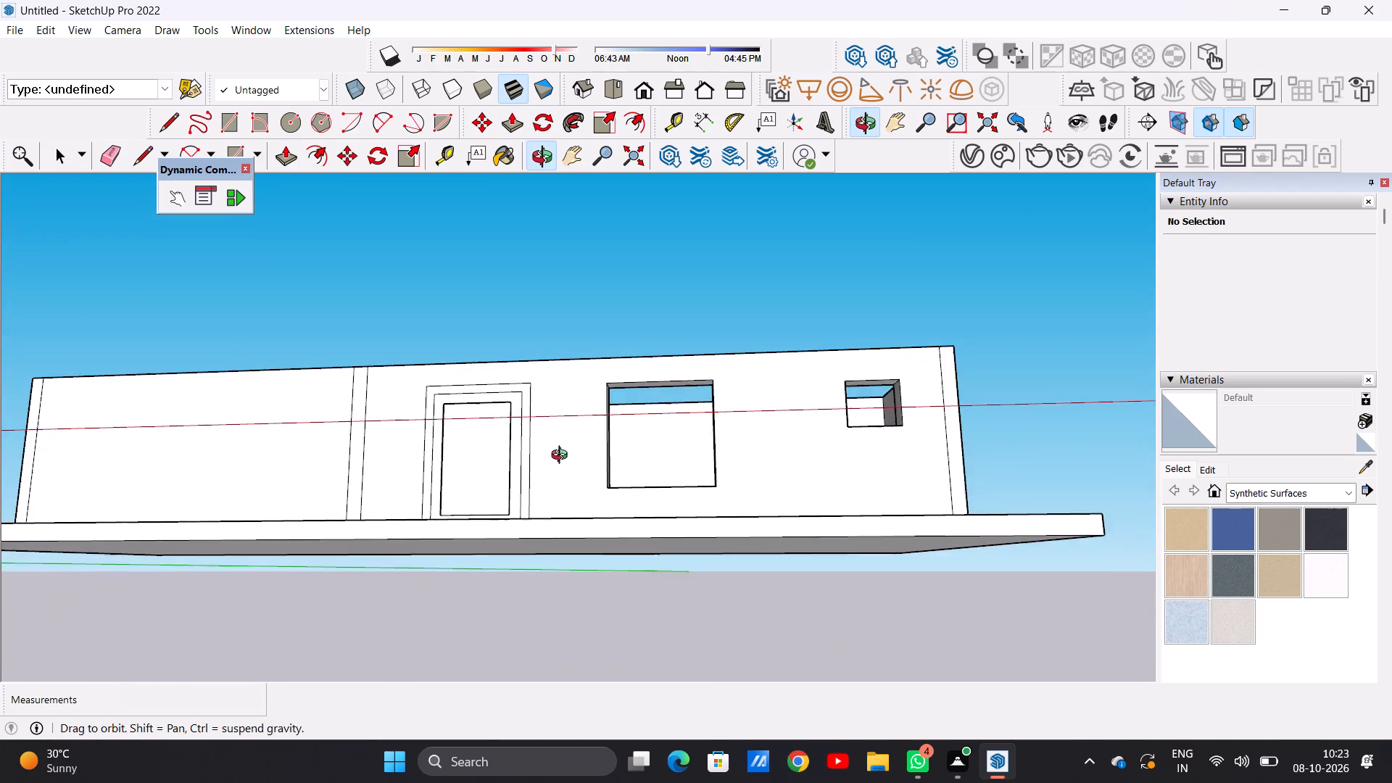
middle_click_drag(563, 457, 617, 550)
scroll(724, 386, "up", 5)
middle_click_drag(737, 545, 693, 518)
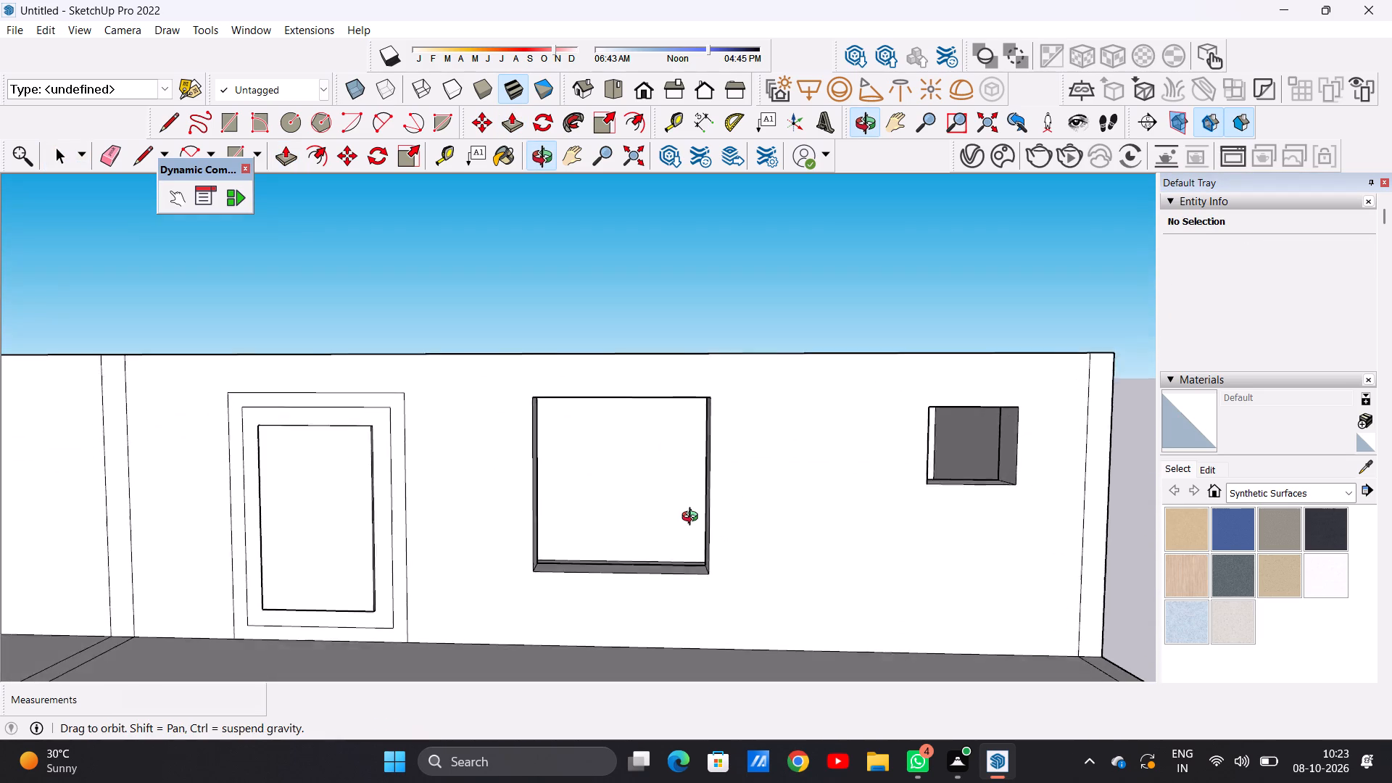
middle_click_drag(693, 518, 720, 523)
scroll(731, 517, "up", 2)
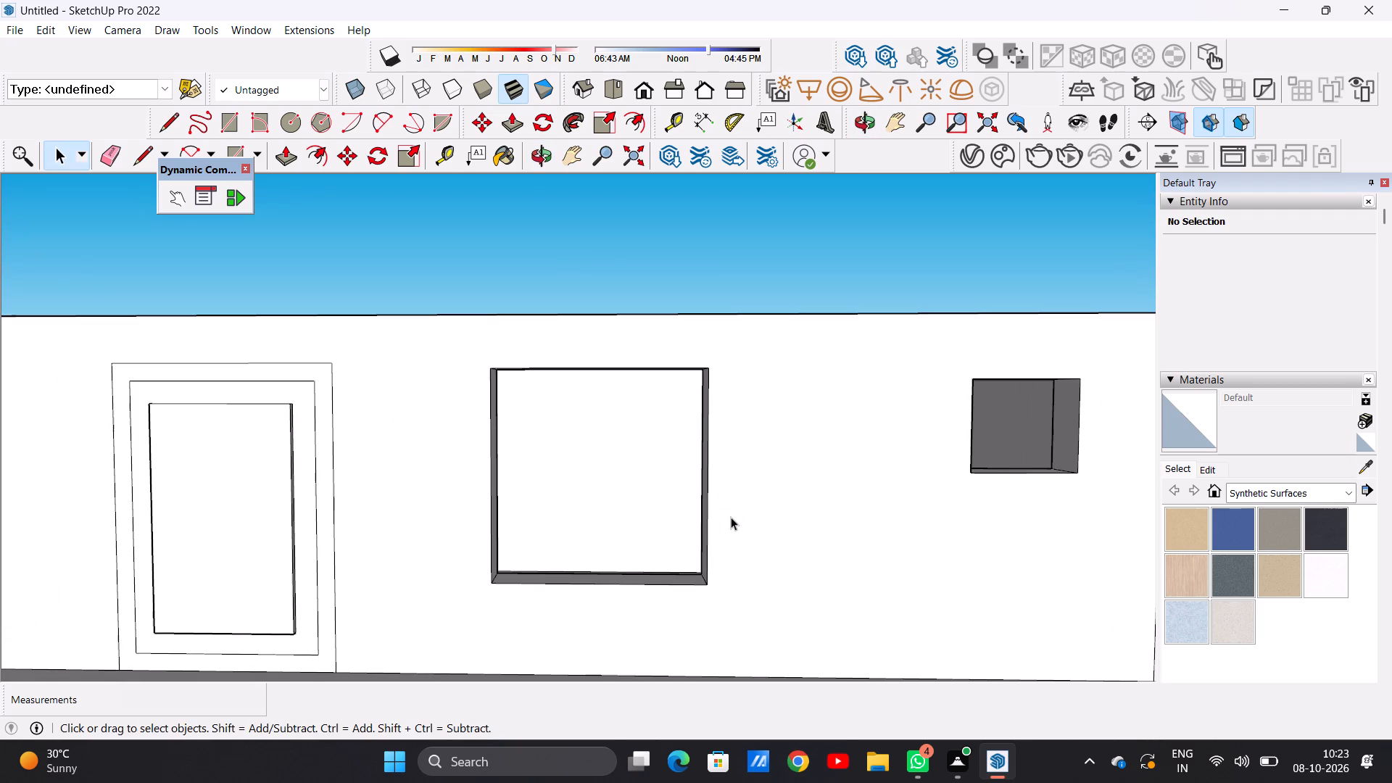
key("l")
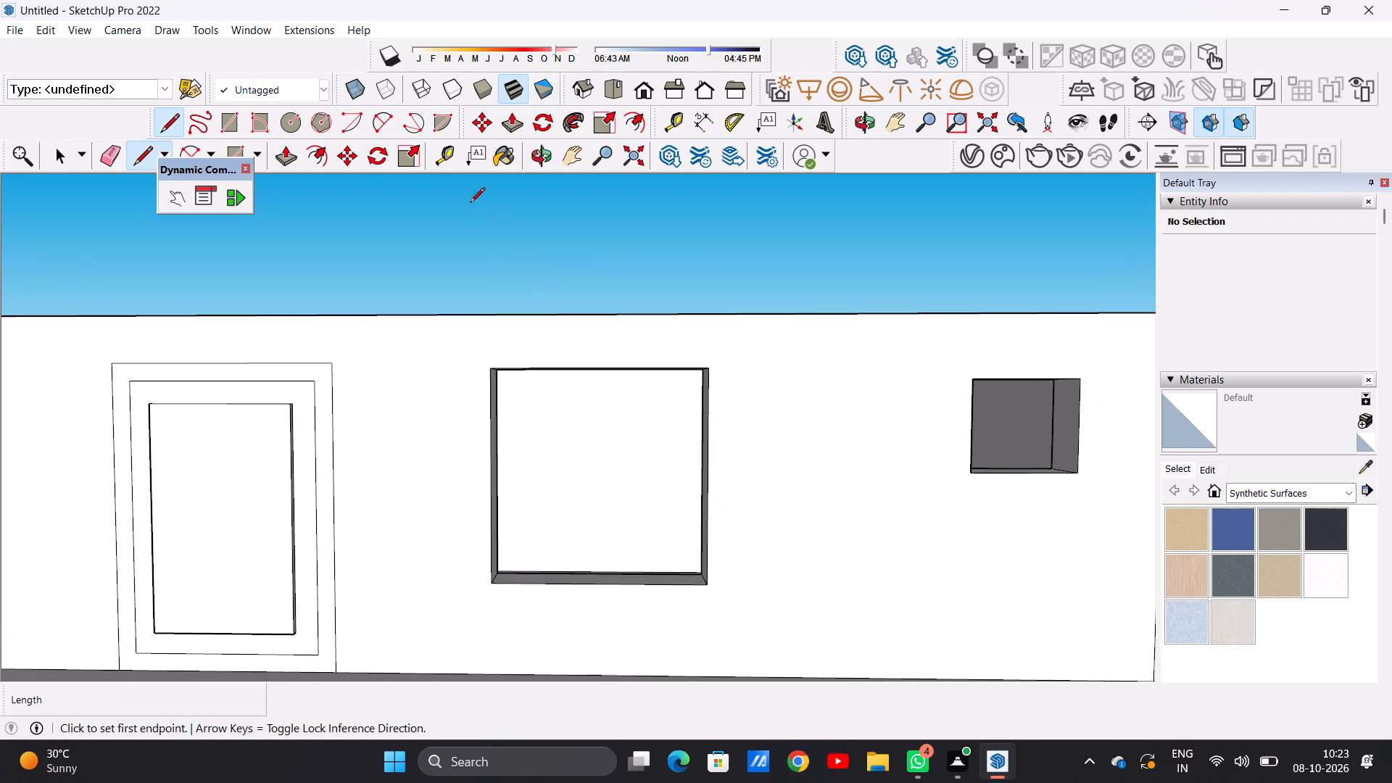
left_click(494, 366)
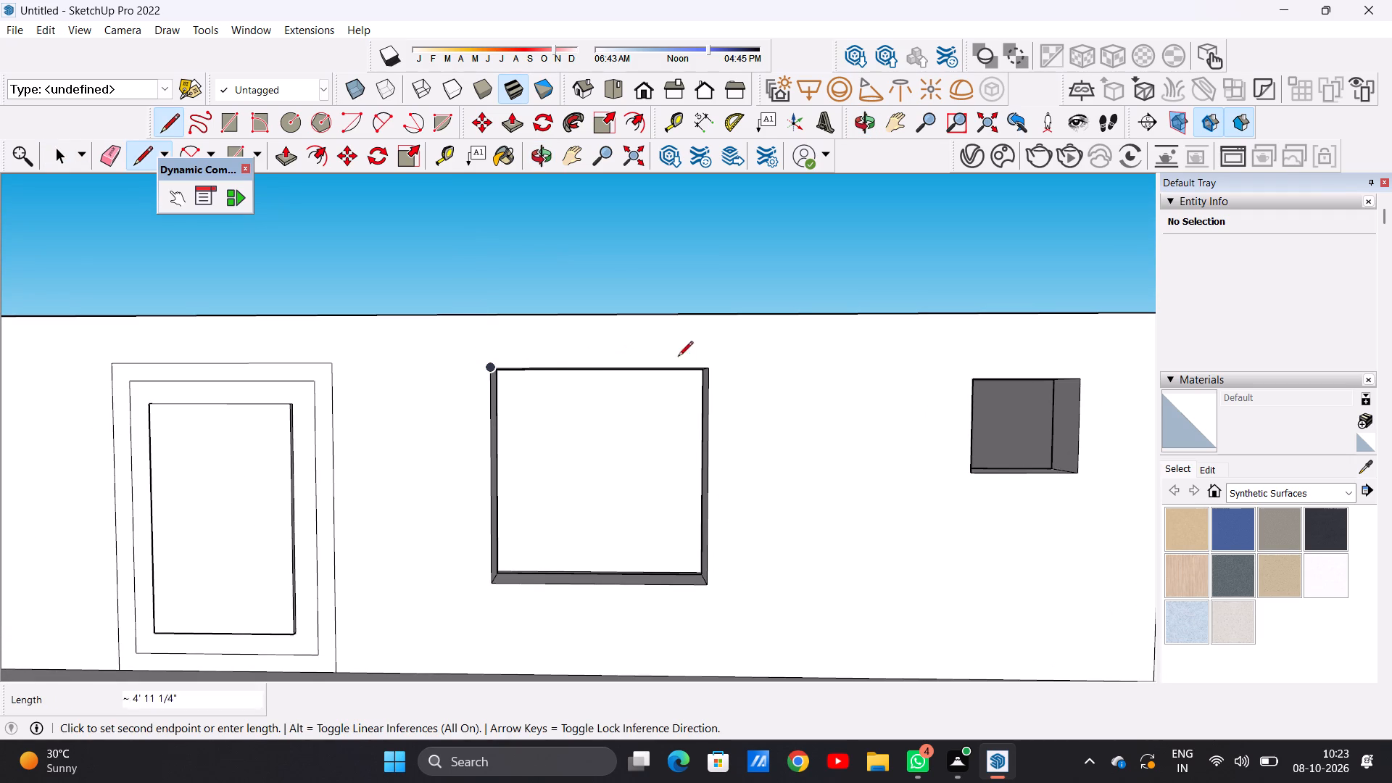
left_click(709, 364)
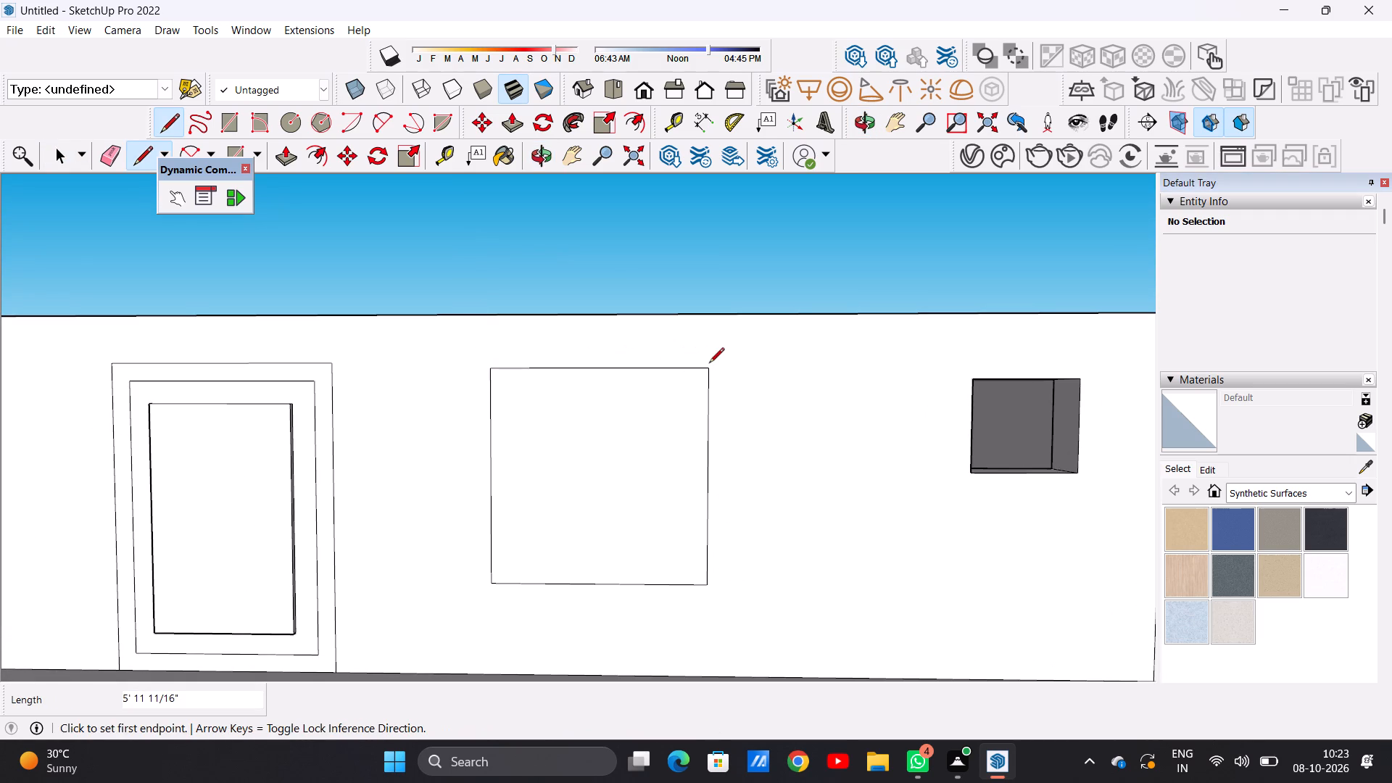
key("space")
Offset the large square window face's outline inward to form a narrow window frame.
key("o")
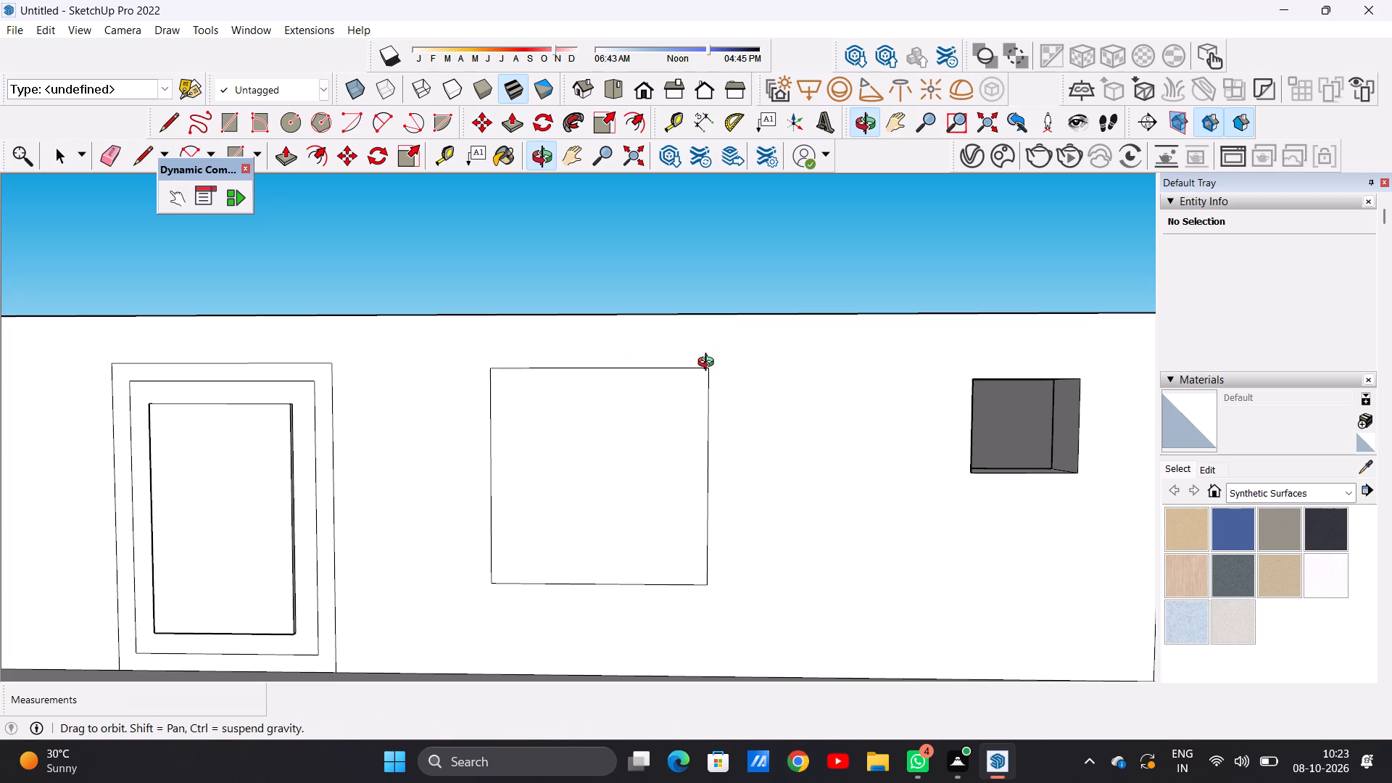
key("f")
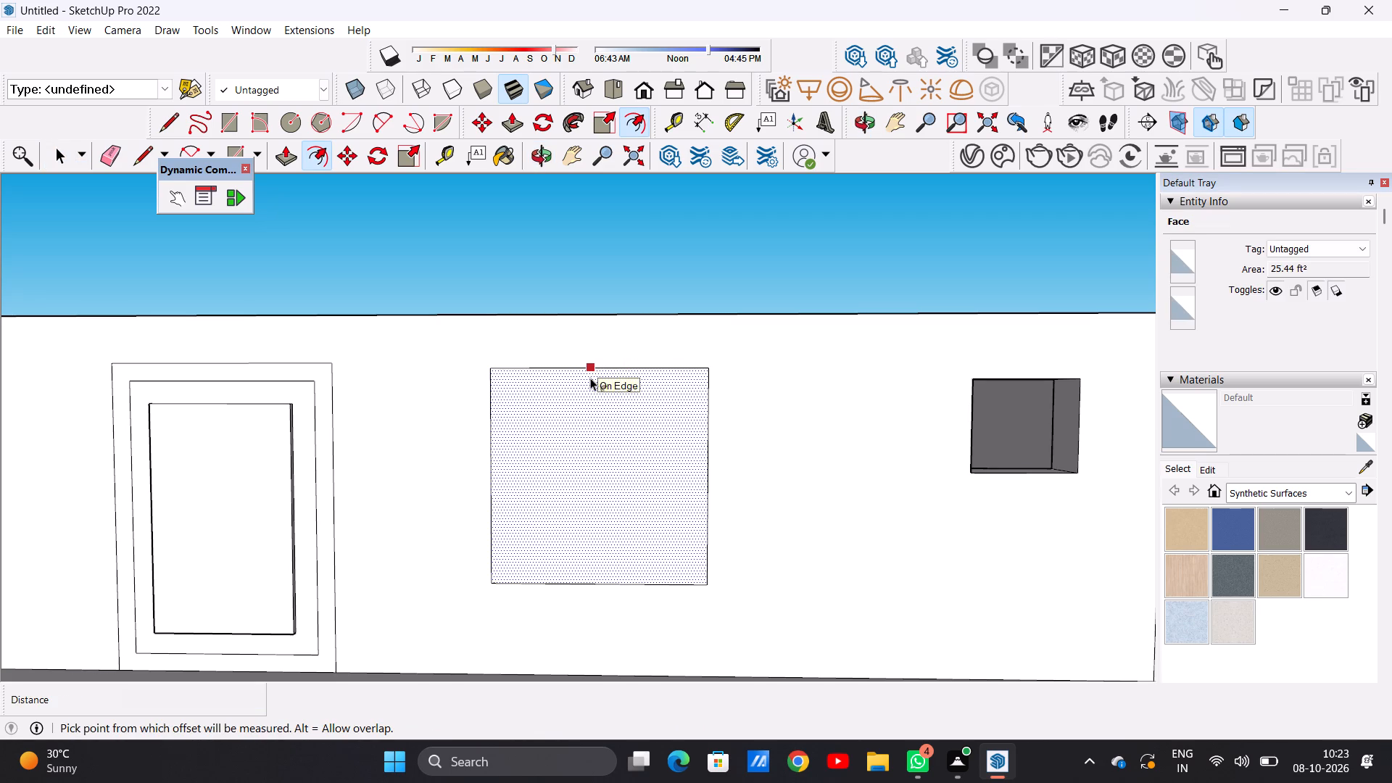
left_click(590, 378)
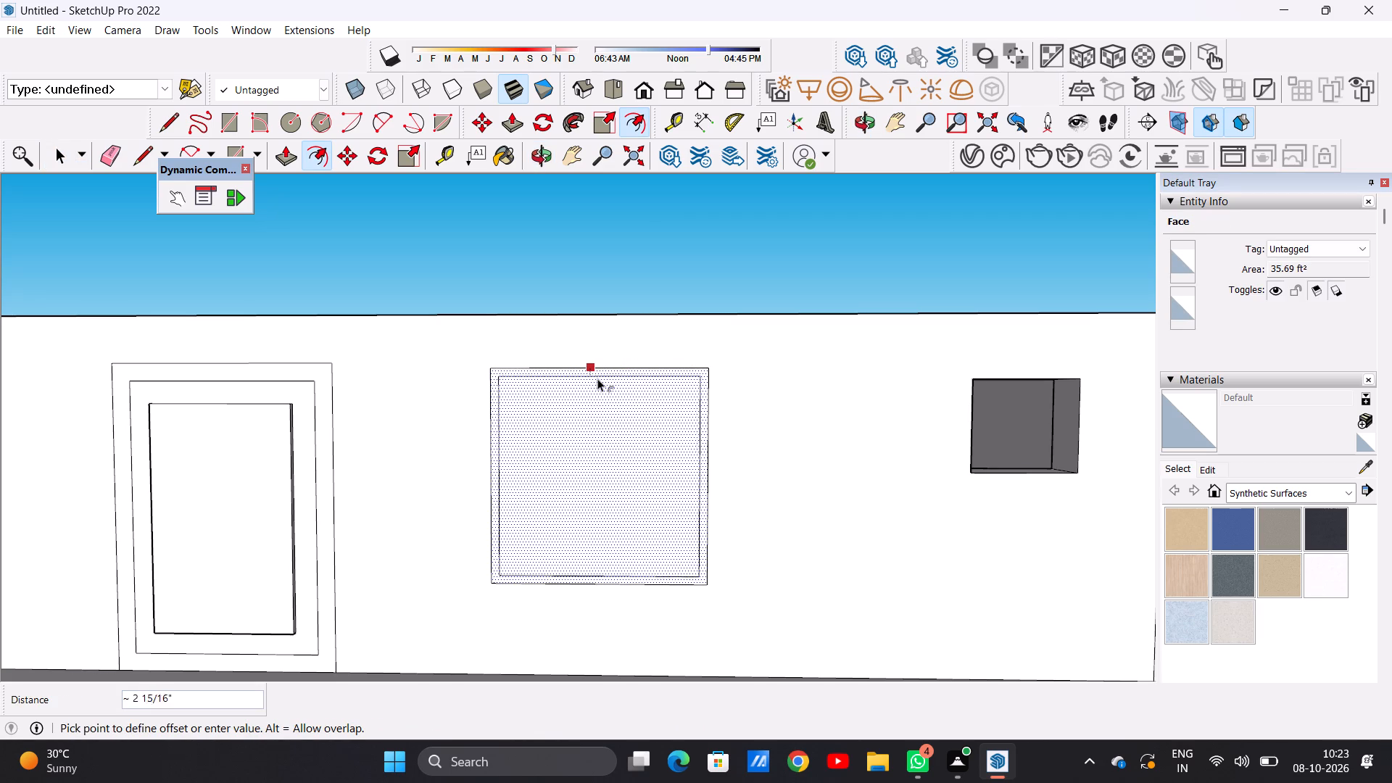
left_click(600, 381)
key("space")
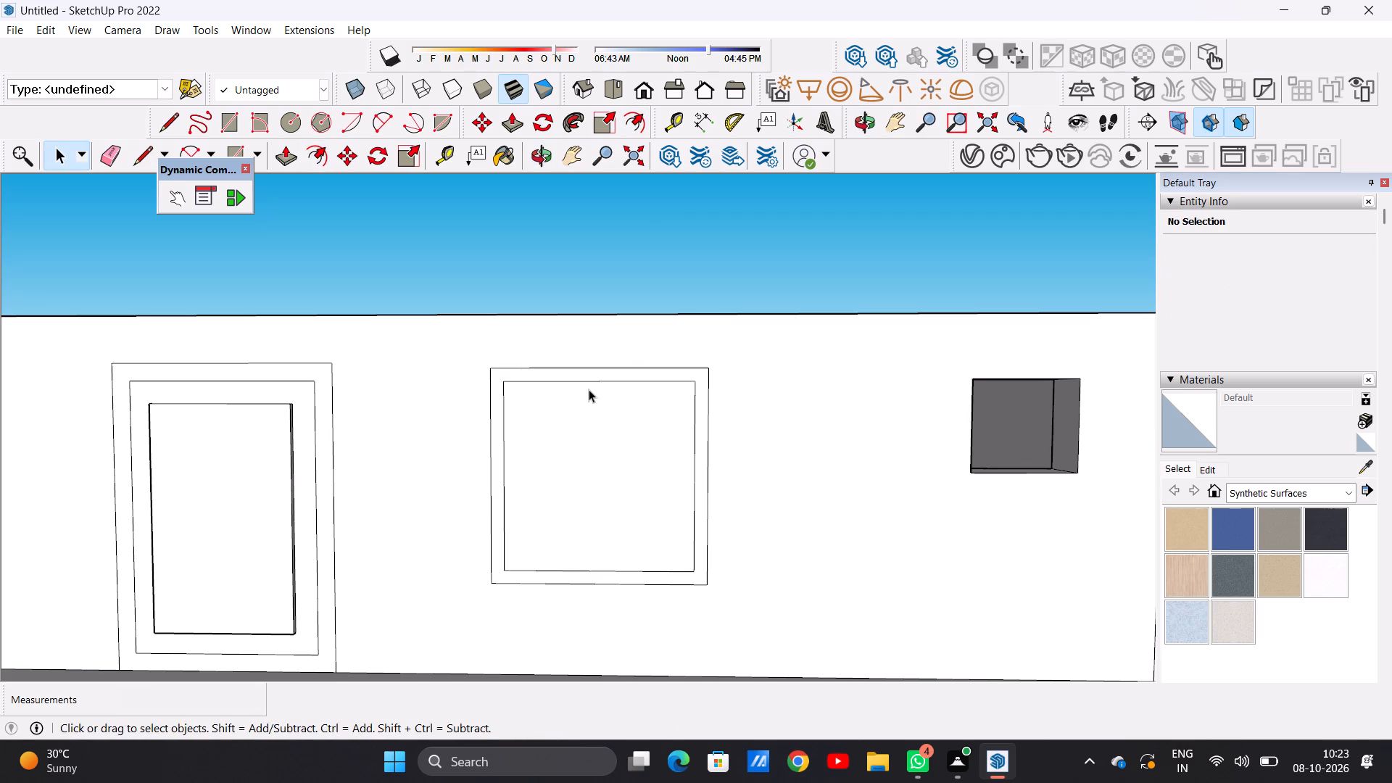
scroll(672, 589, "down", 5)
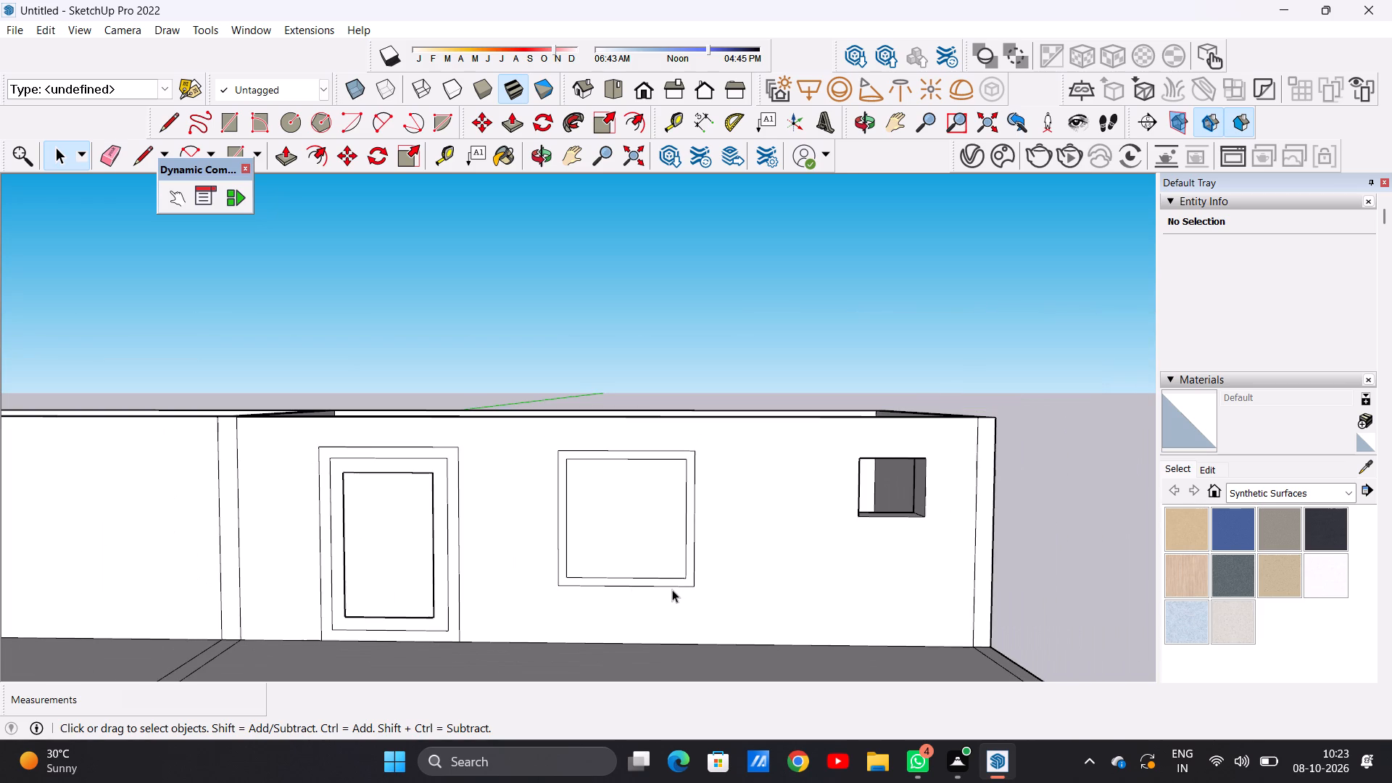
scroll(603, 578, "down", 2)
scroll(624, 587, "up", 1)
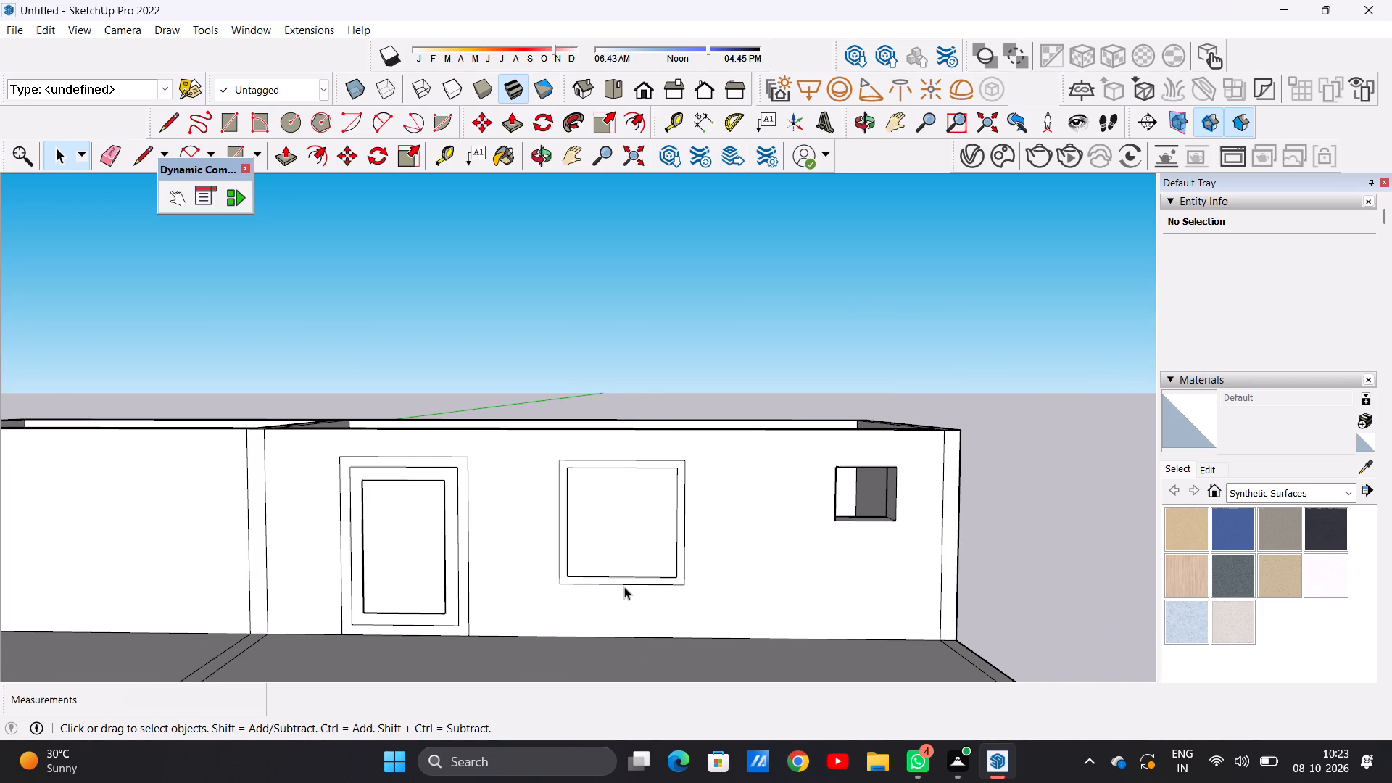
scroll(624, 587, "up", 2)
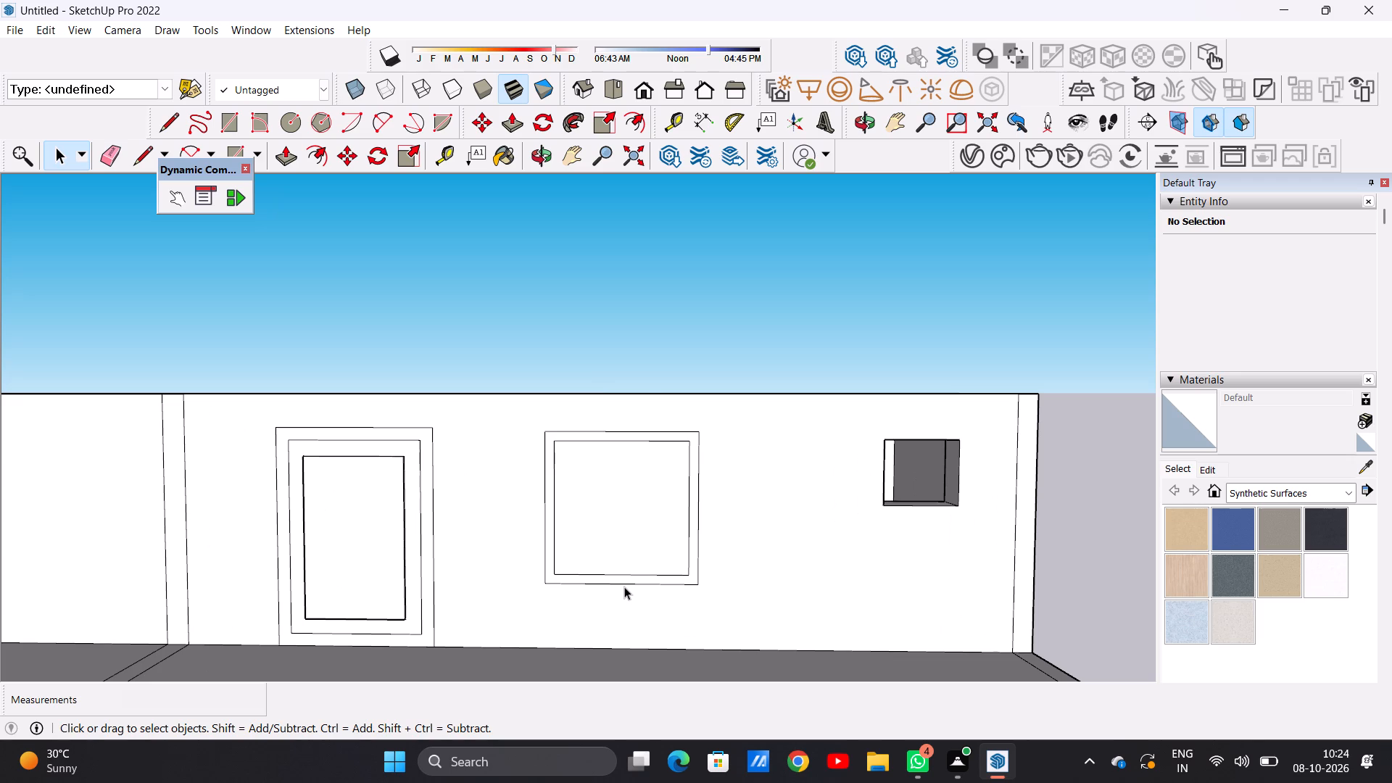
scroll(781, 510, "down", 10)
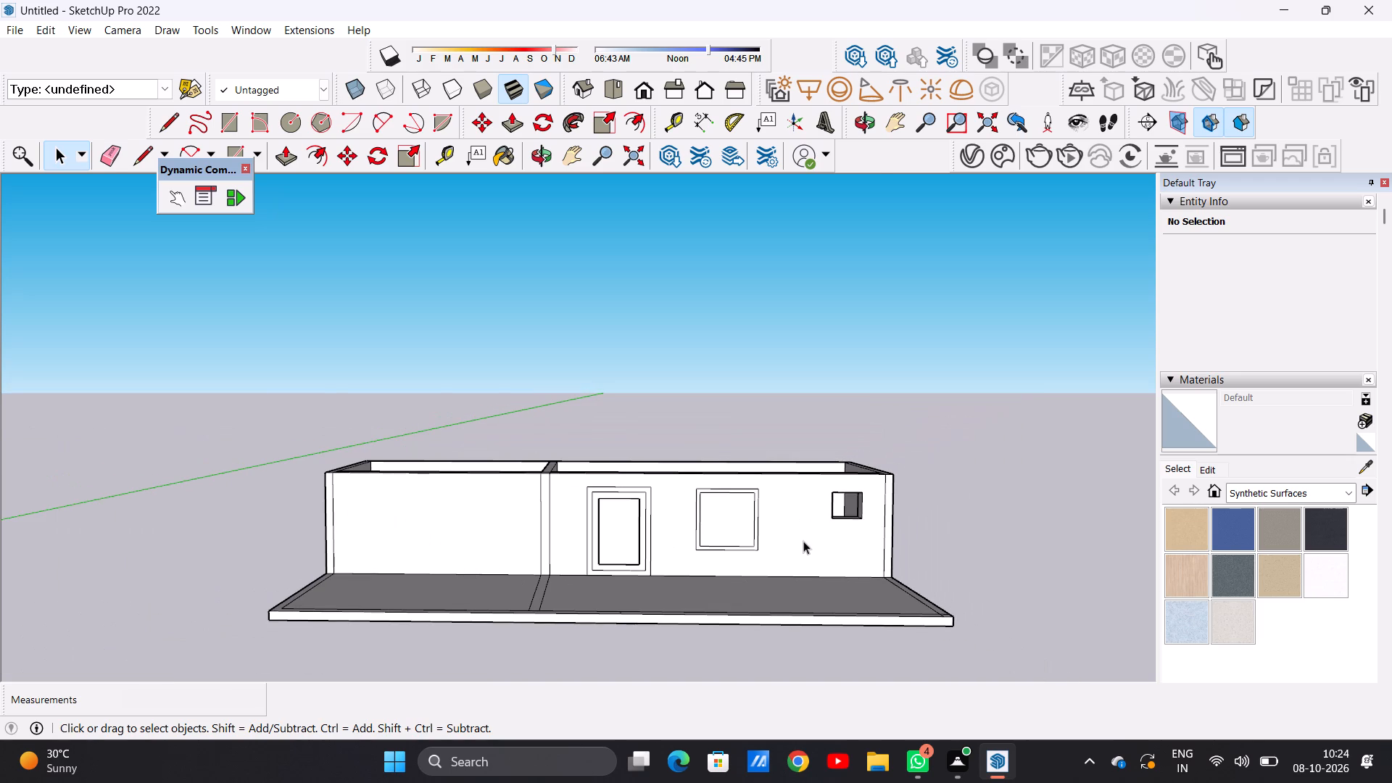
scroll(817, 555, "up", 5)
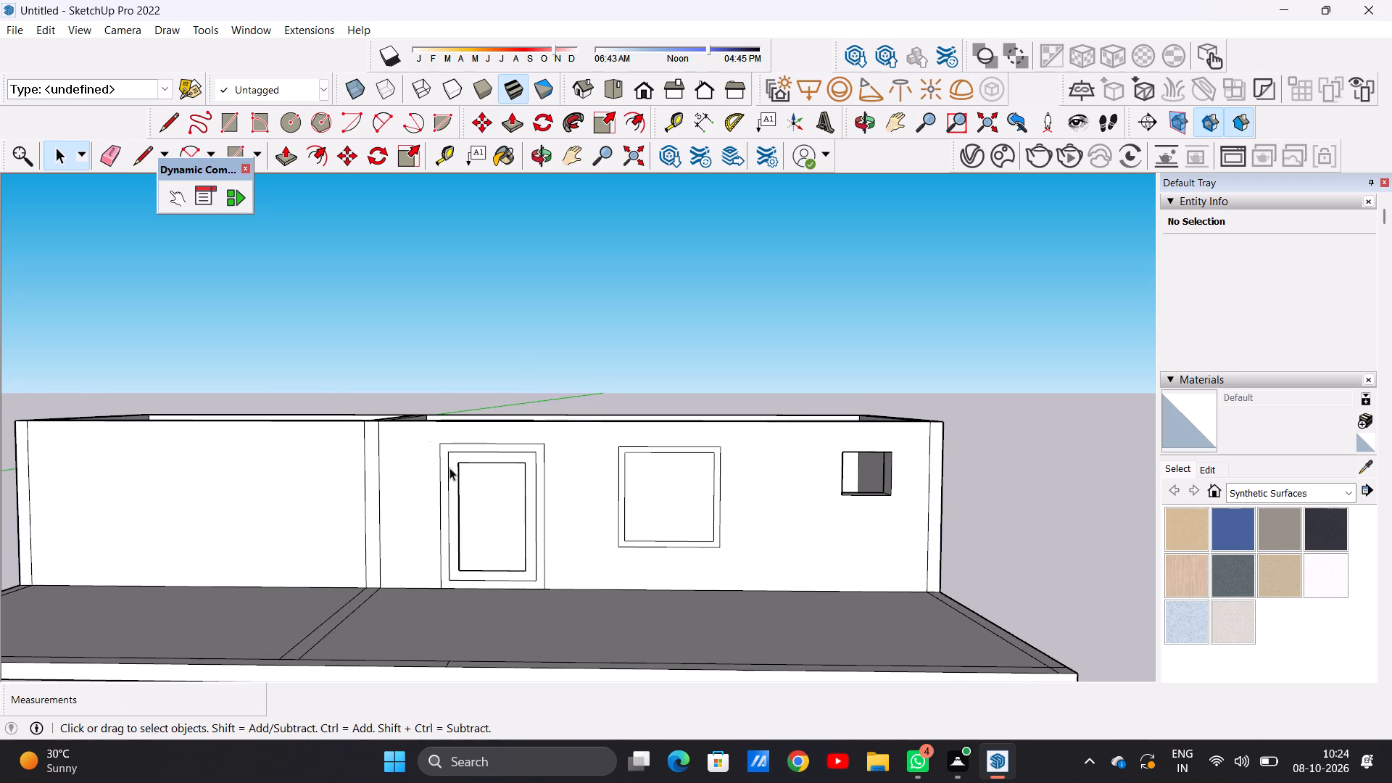
Draw a 2' 10 3/16" line along the top edge of the small window opening to close it with a face.
scroll(598, 510, "down", 1)
scroll(918, 477, "up", 4)
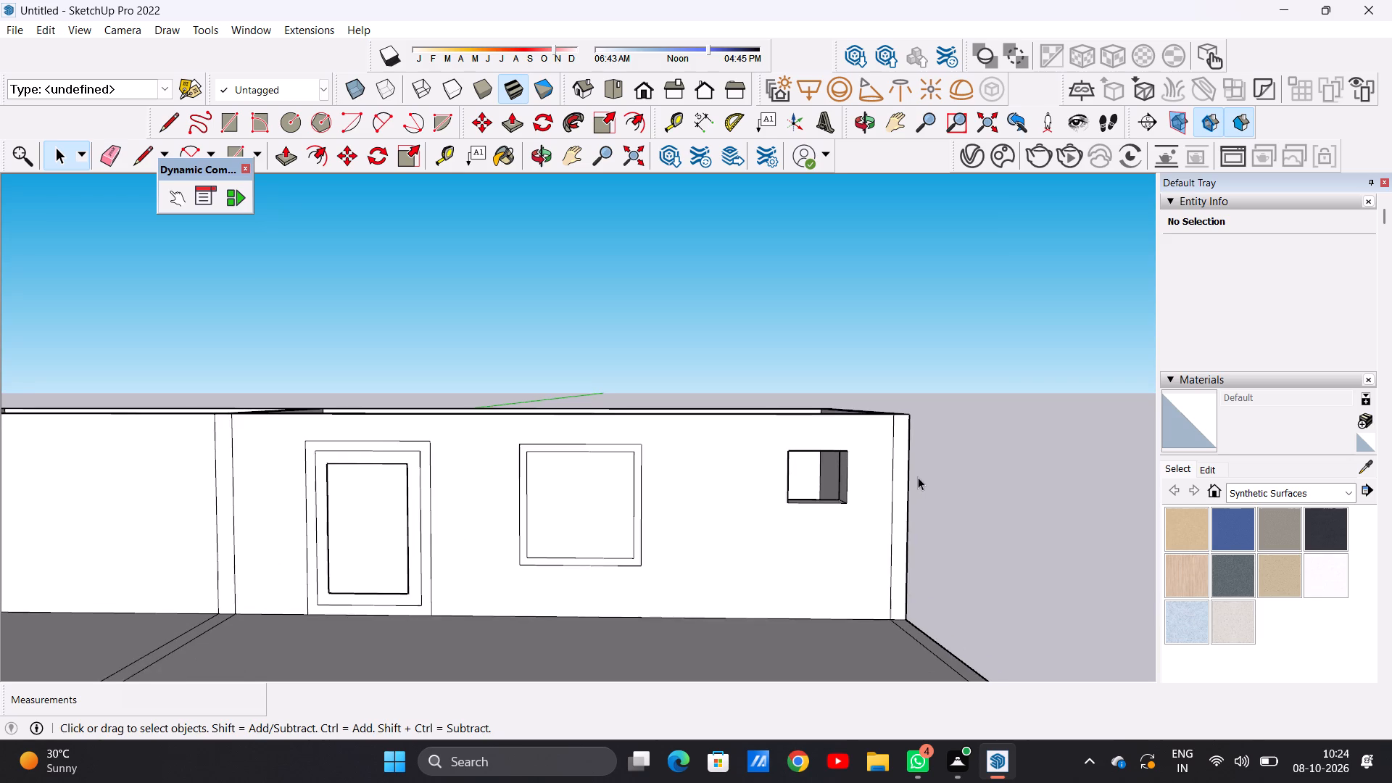
middle_click_drag(908, 519, 863, 515)
scroll(869, 455, "up", 4)
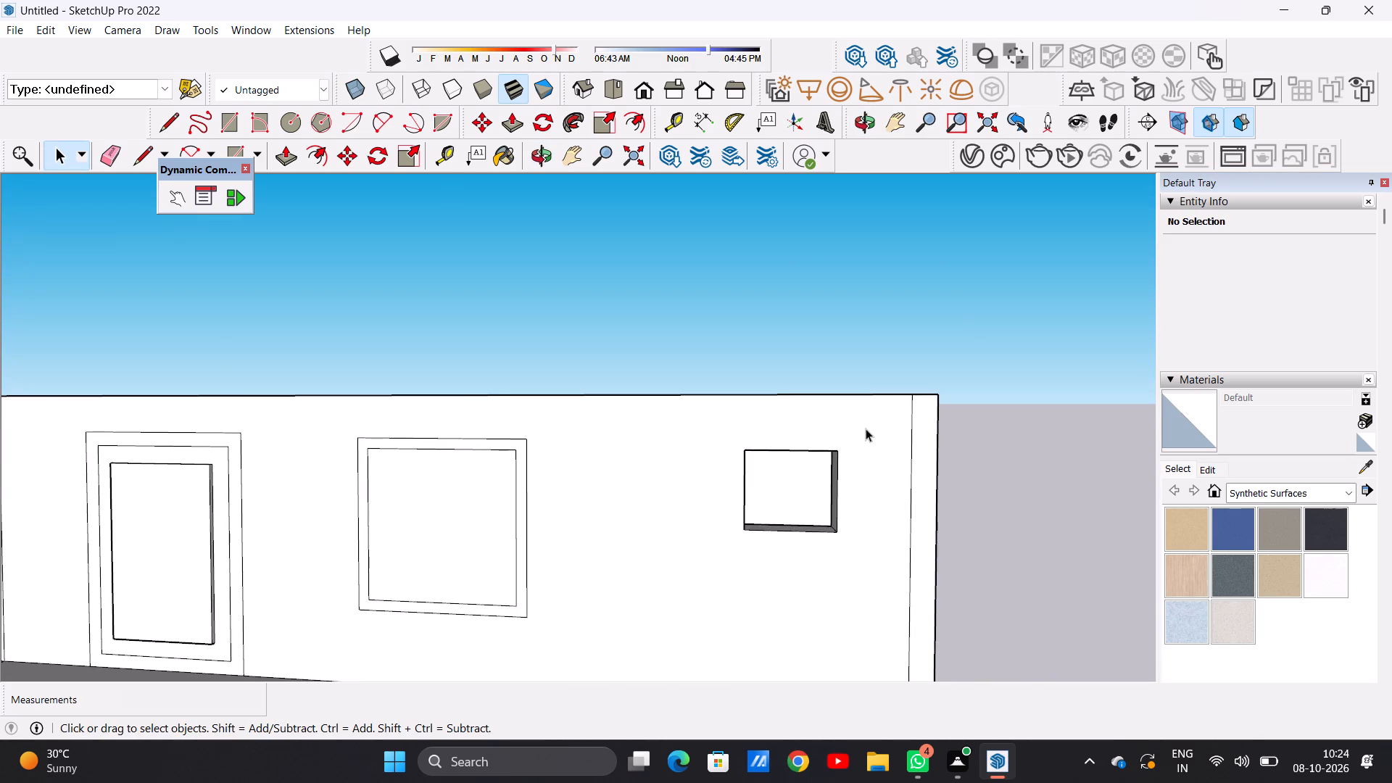
scroll(862, 440, "up", 2)
key("l")
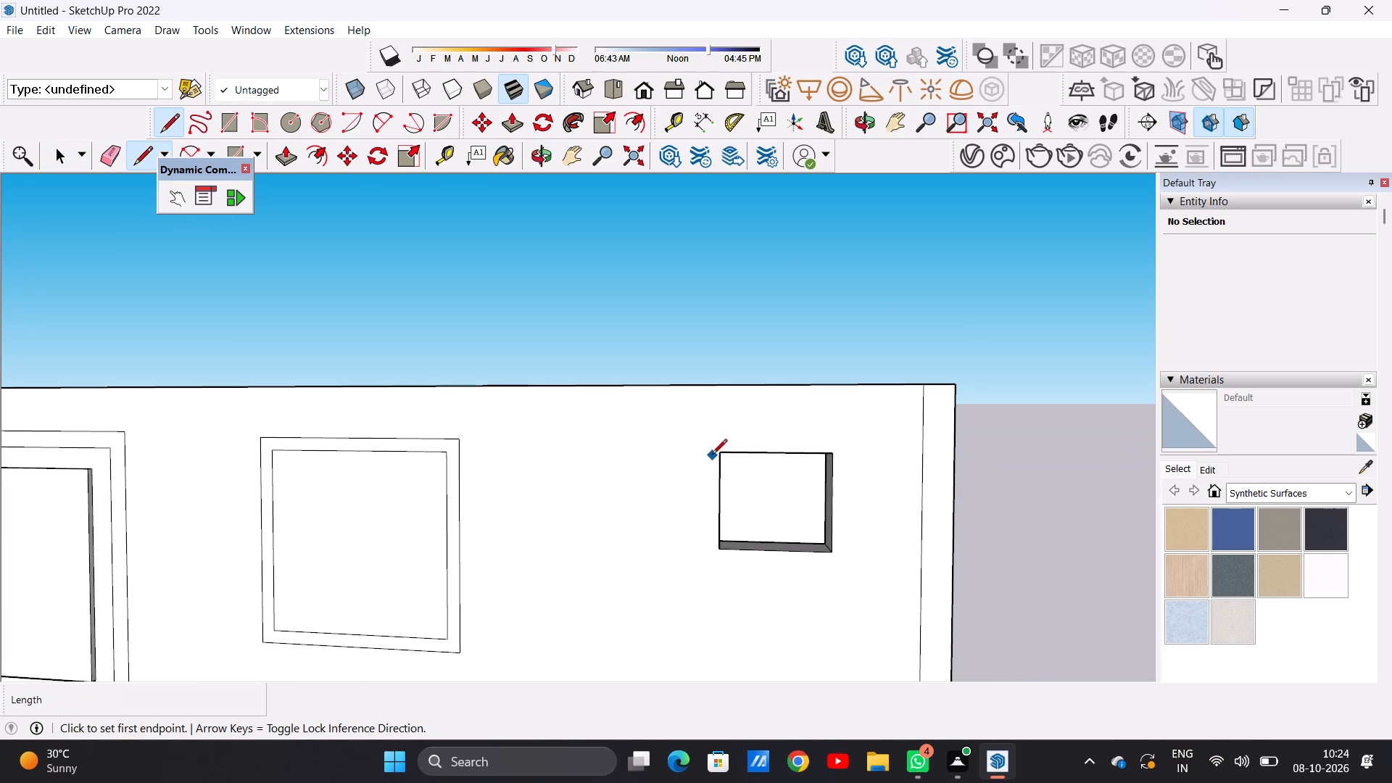
left_click(717, 452)
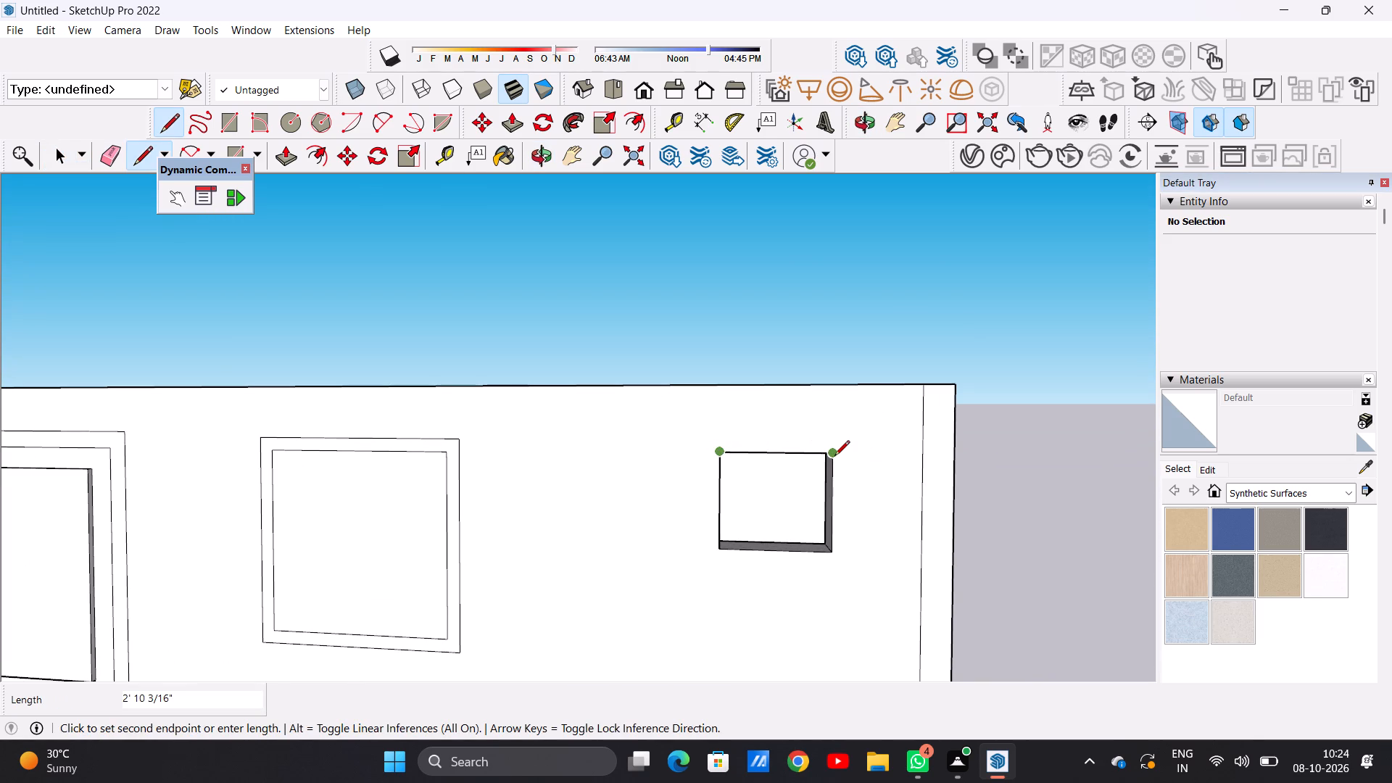
left_click(834, 457)
Offset the small window face's outline inward about 2 3/4" to form its frame.
type("OF")
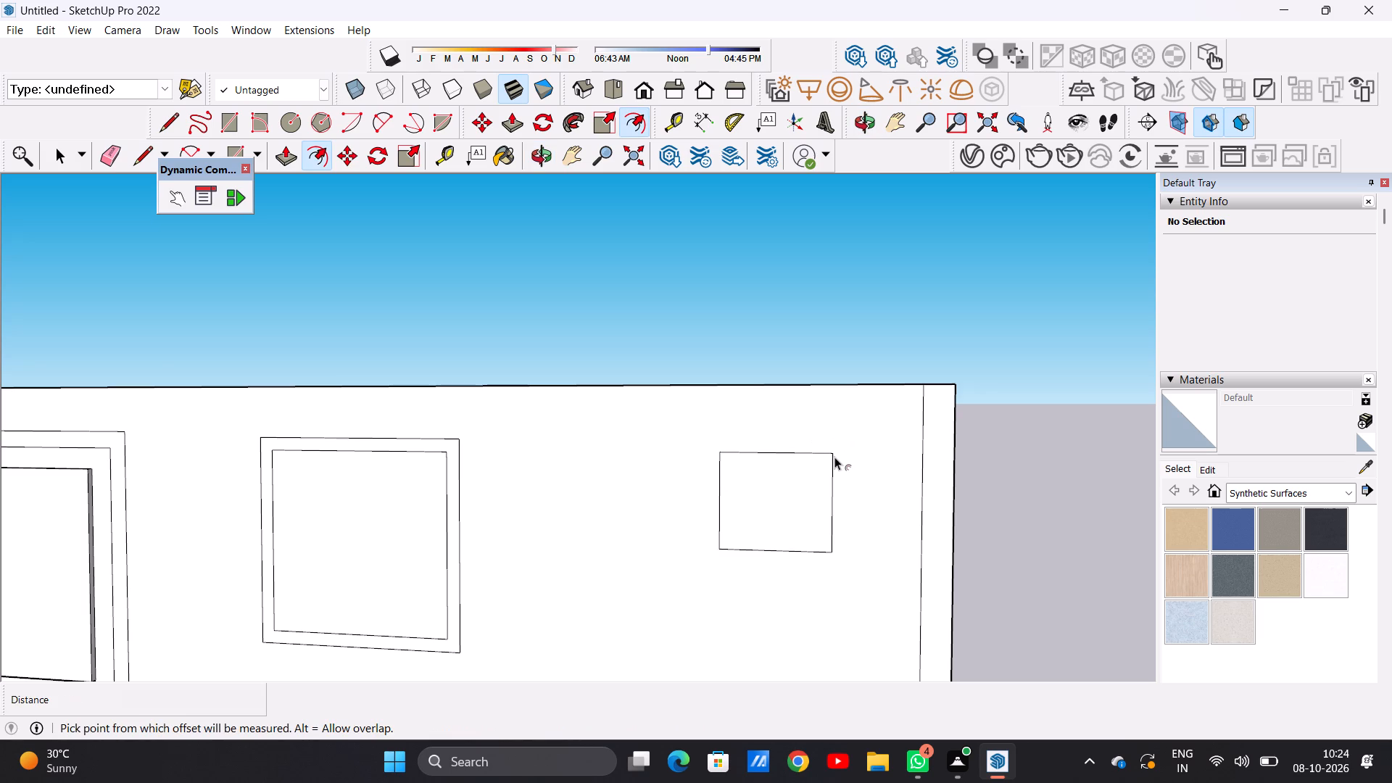
left_click(734, 463)
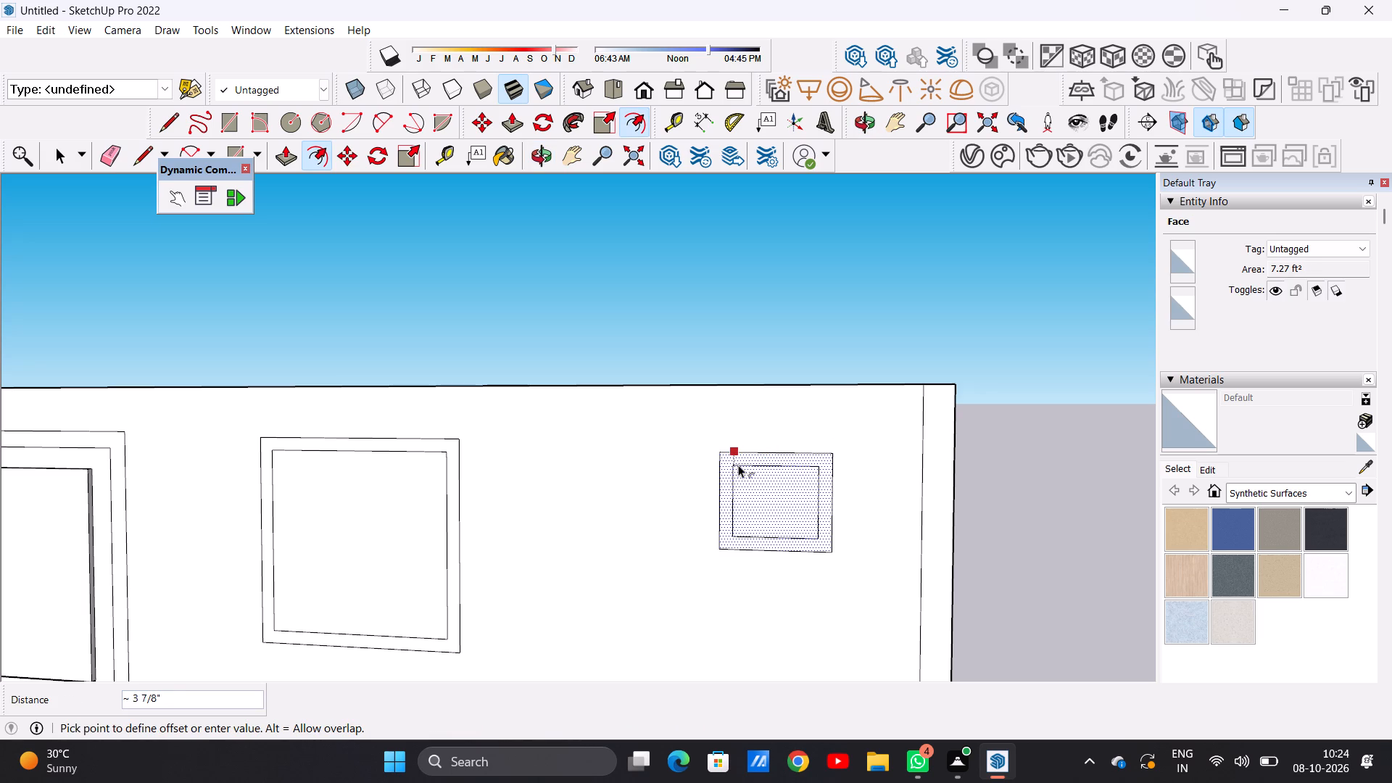
left_click(739, 461)
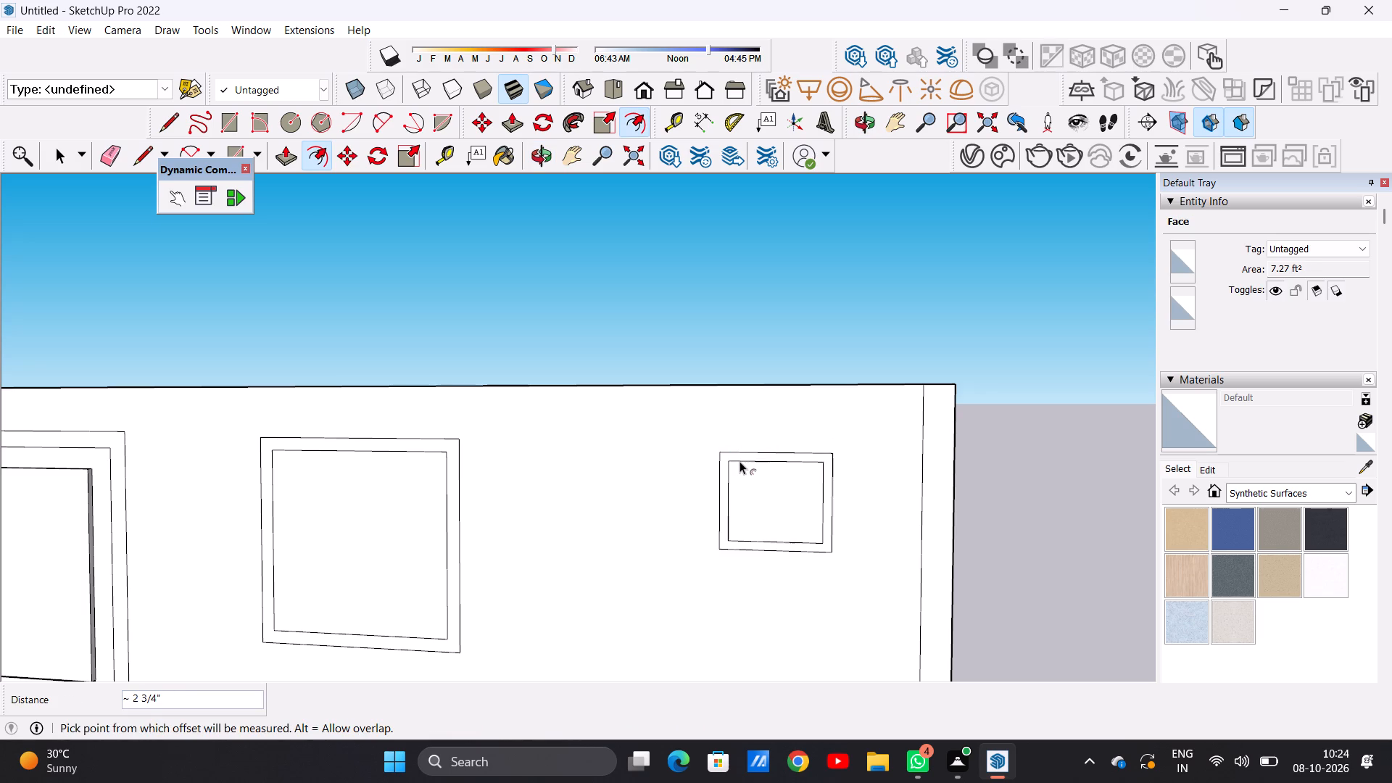
key("space")
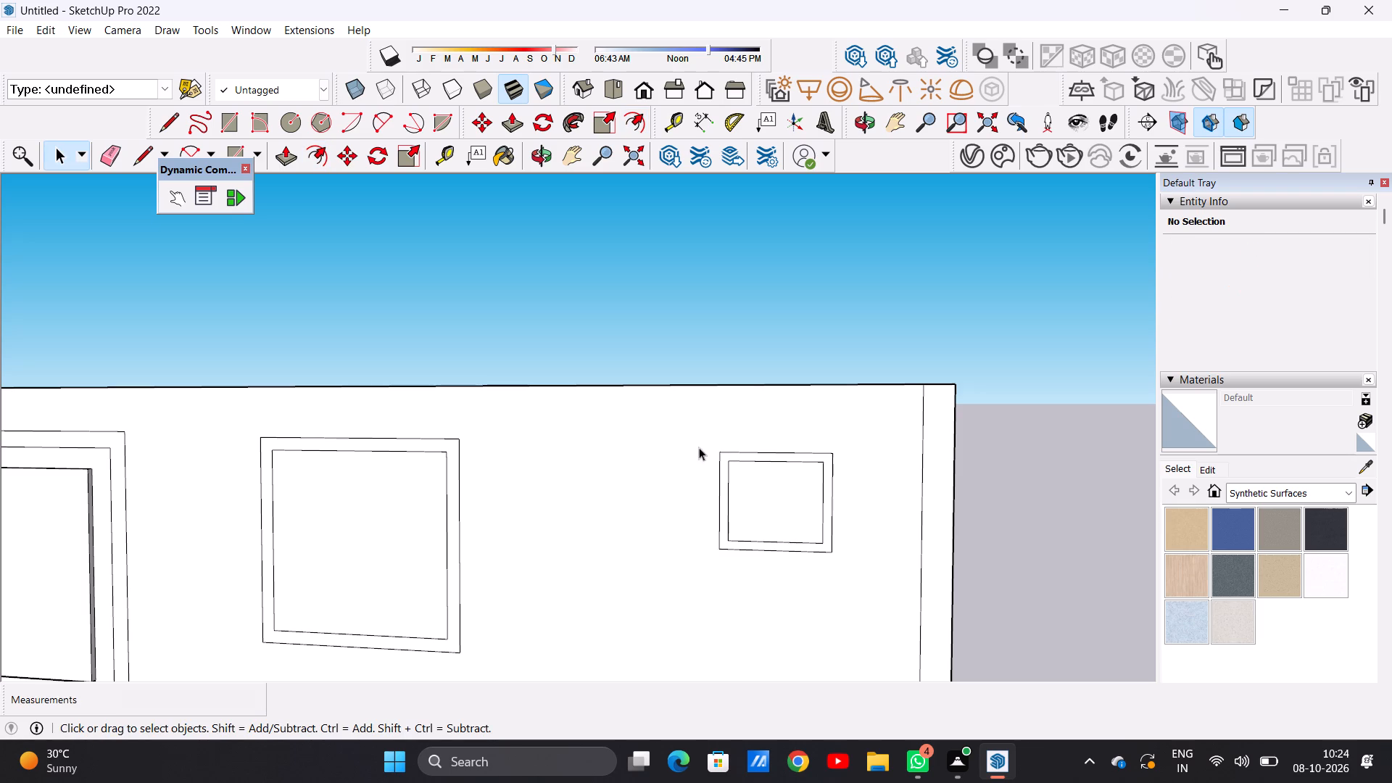
Examine the front wall's door and window frames and the overall massing from several angles.
scroll(754, 507, "down", 4)
scroll(833, 531, "up", 1)
scroll(833, 531, "down", 4)
middle_click_drag(843, 488, 936, 539)
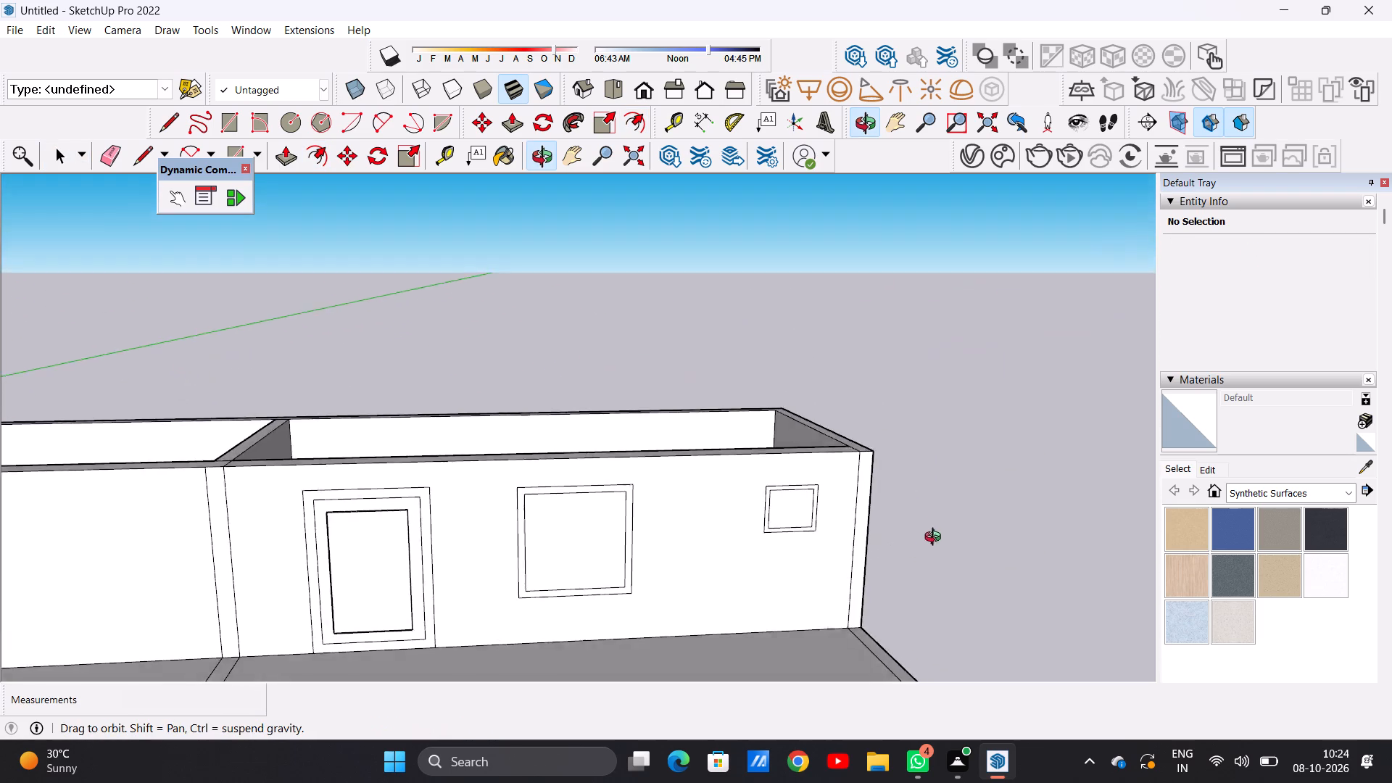
middle_click_drag(936, 539, 895, 456)
scroll(772, 539, "down", 1)
scroll(804, 556, "up", 1)
scroll(804, 556, "down", 15)
scroll(746, 562, "up", 5)
scroll(794, 485, "up", 1)
middle_click_drag(794, 485, 531, 547)
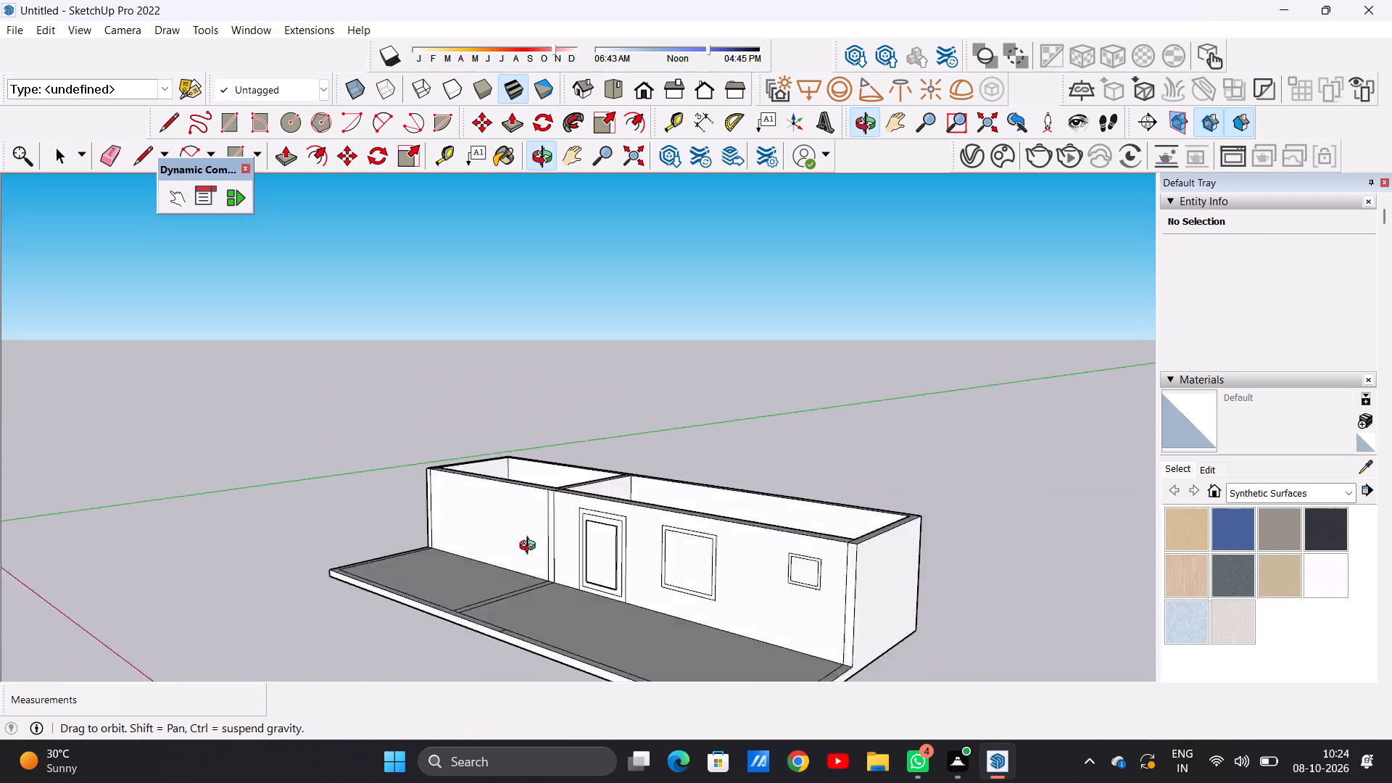
middle_click_drag(531, 547, 223, 552)
middle_click_drag(465, 568, 848, 615)
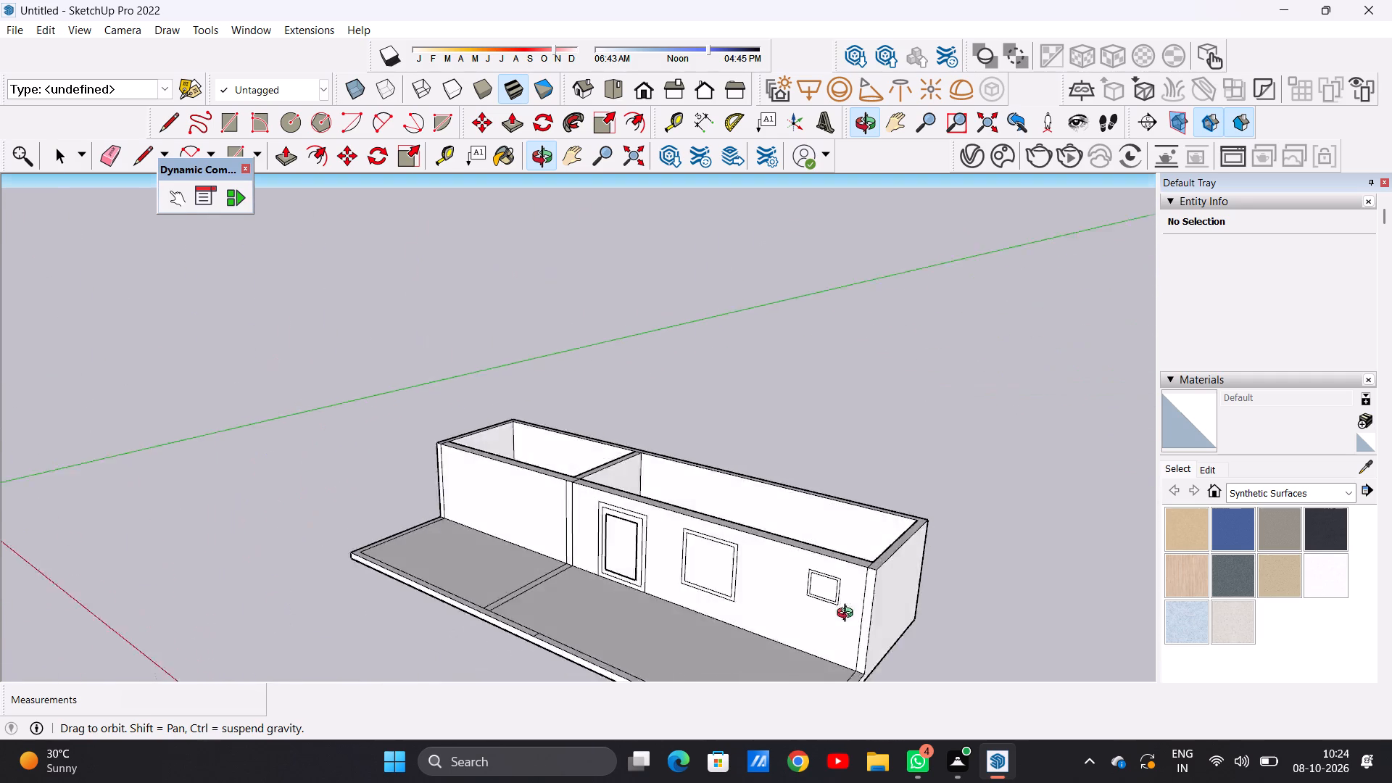
middle_click_drag(848, 615, 930, 599)
middle_click_drag(732, 578, 808, 464)
scroll(641, 521, "up", 6)
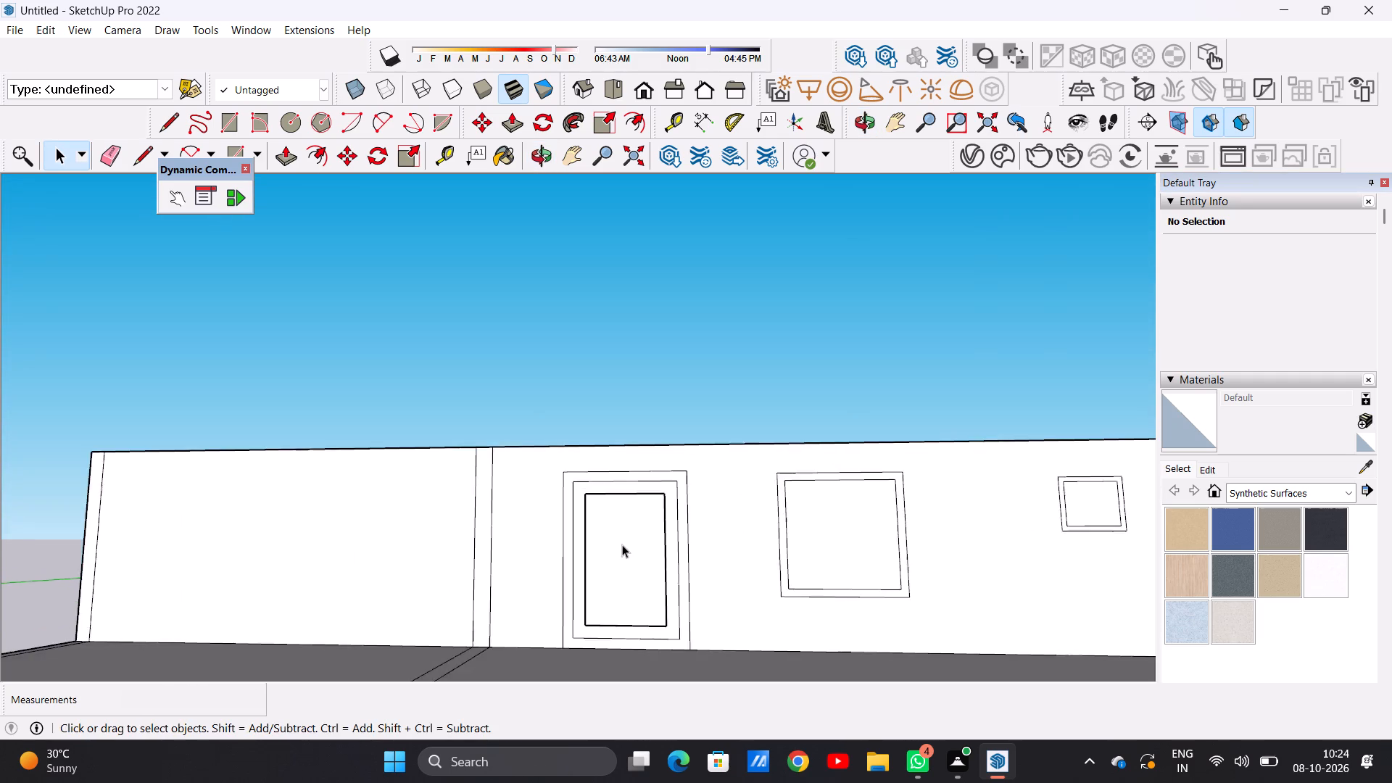
scroll(622, 544, "up", 6)
middle_click_drag(601, 562, 912, 726)
scroll(705, 526, "up", 7)
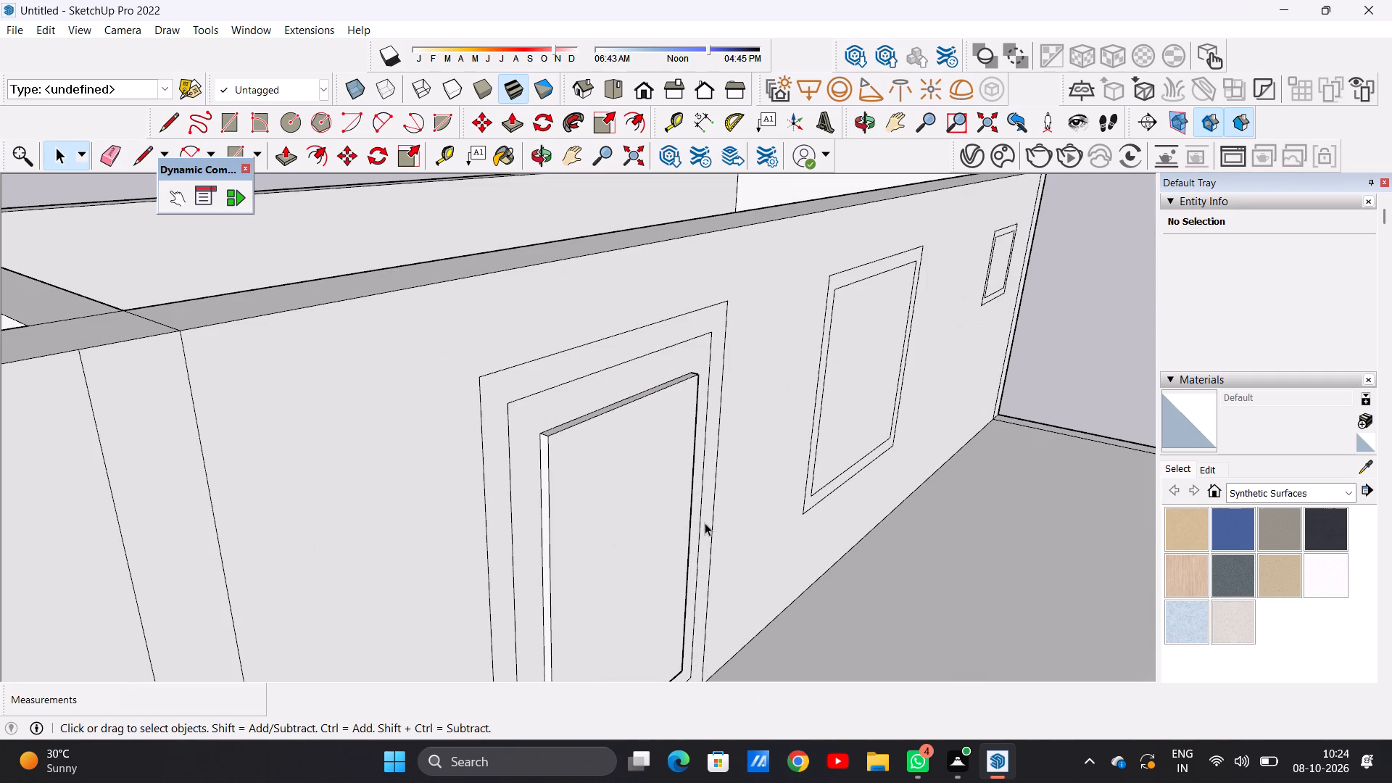
scroll(610, 475, "down", 12)
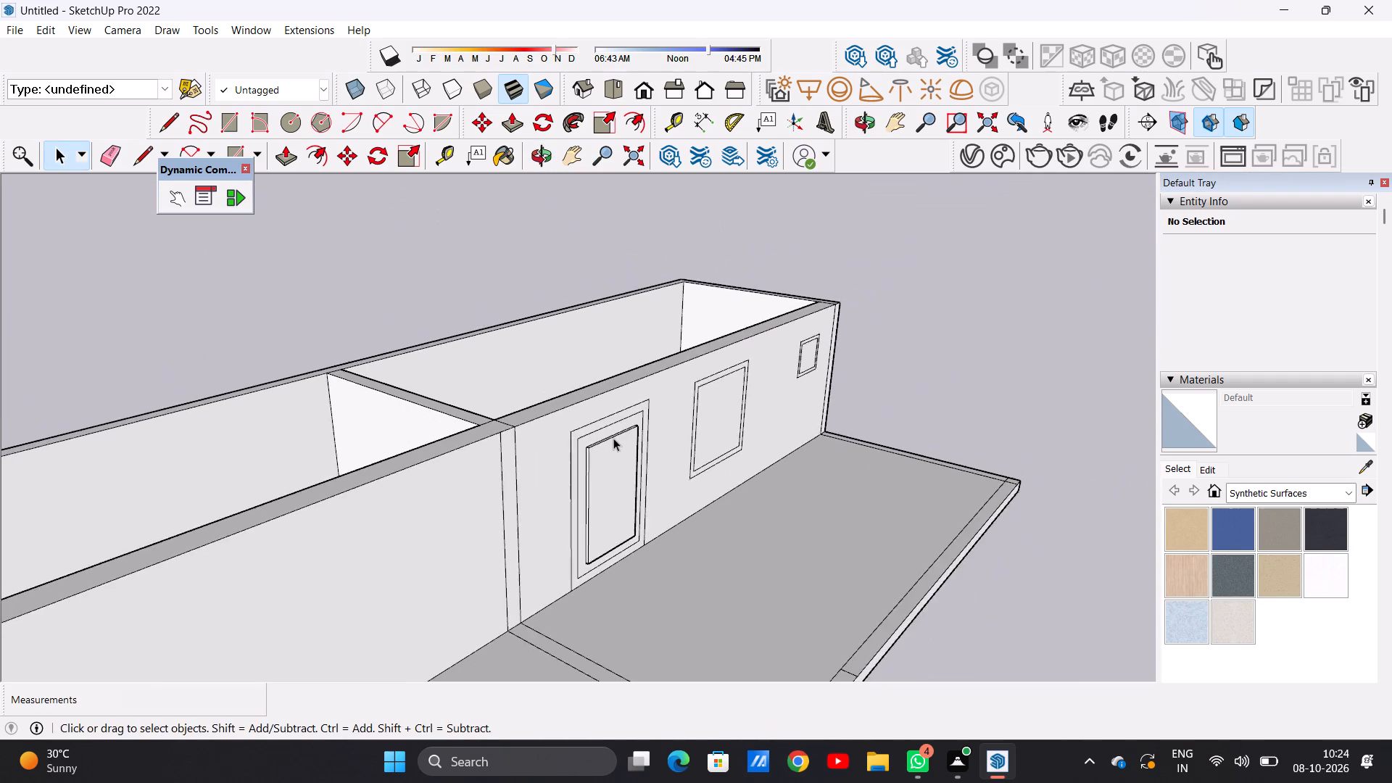
scroll(613, 438, "down", 4)
middle_click_drag(686, 461, 300, 441)
middle_click_drag(555, 452, 727, 416)
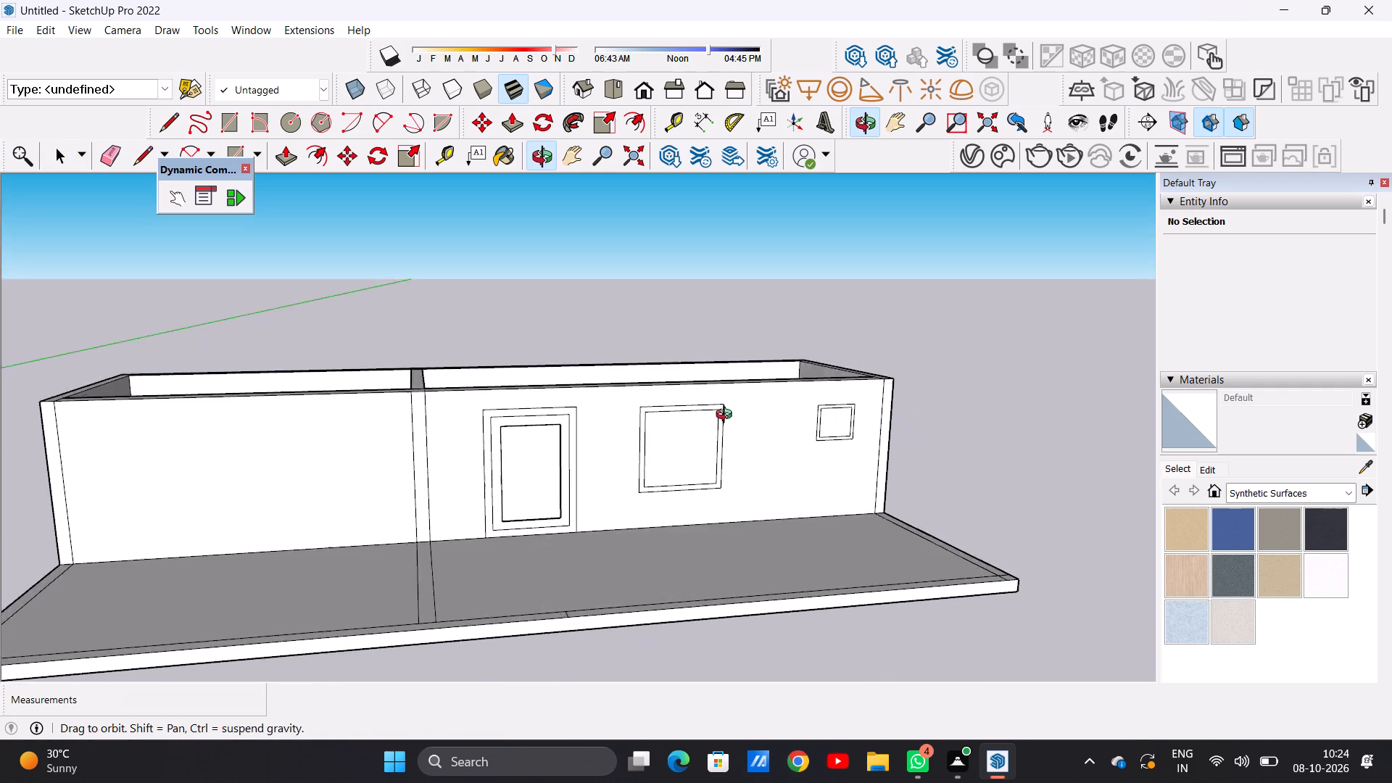
middle_click_drag(727, 416, 644, 416)
scroll(749, 539, "down", 8)
scroll(804, 577, "up", 1)
scroll(804, 577, "down", 2)
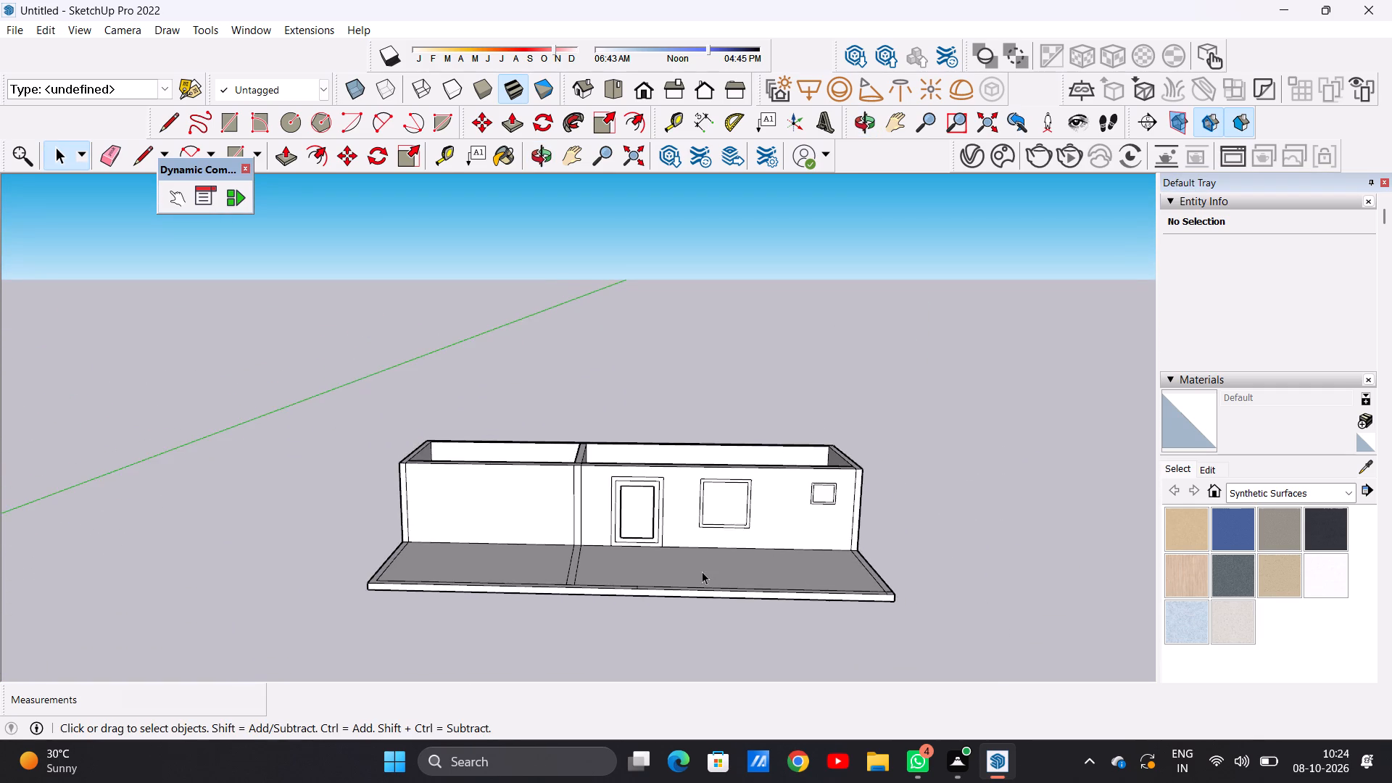
scroll(698, 570, "up", 6)
middle_click(693, 567)
scroll(692, 564, "up", 1)
scroll(714, 564, "down", 10)
scroll(626, 509, "up", 6)
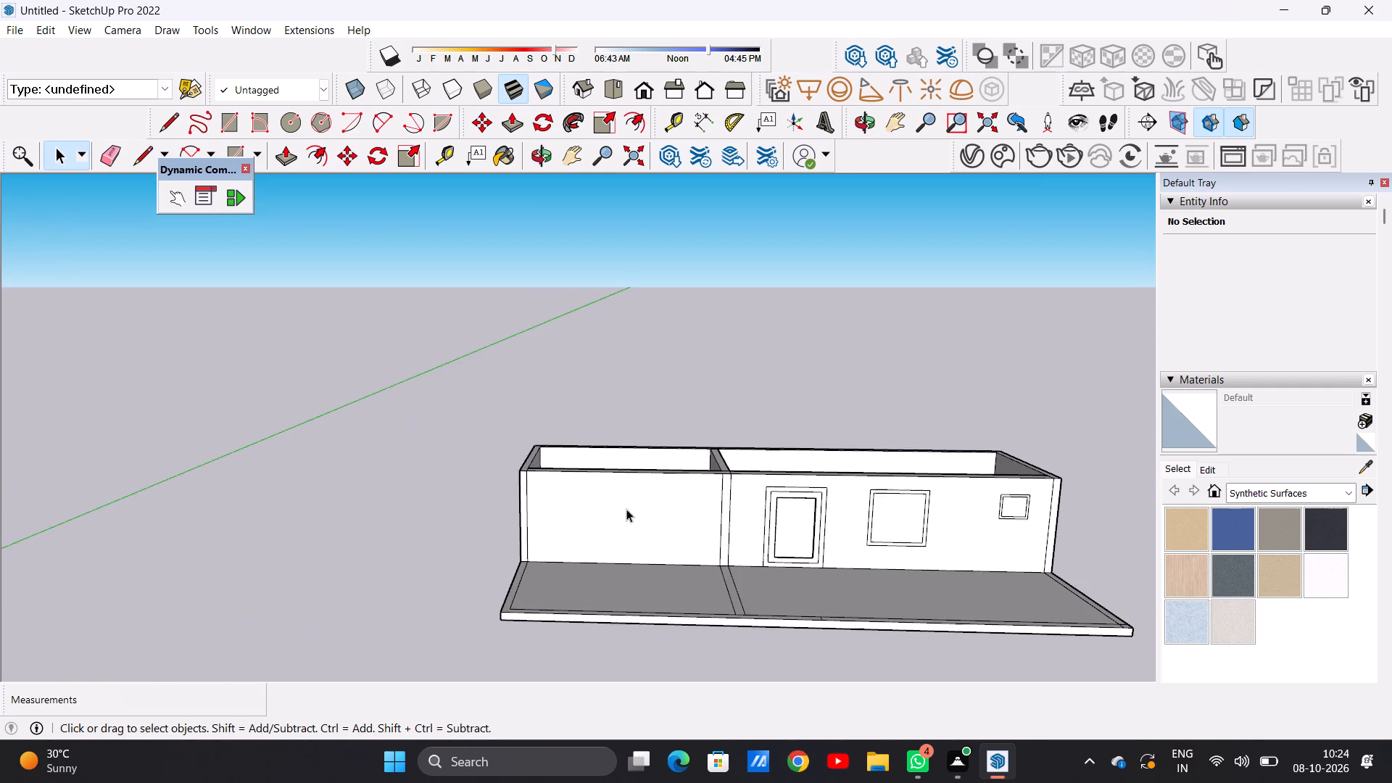
Erase the two vertical lines on the front wall face beside the door, where the interior partition meets it.
middle_click_drag(622, 542, 618, 488)
scroll(618, 488, "up", 1)
scroll(763, 511, "up", 5)
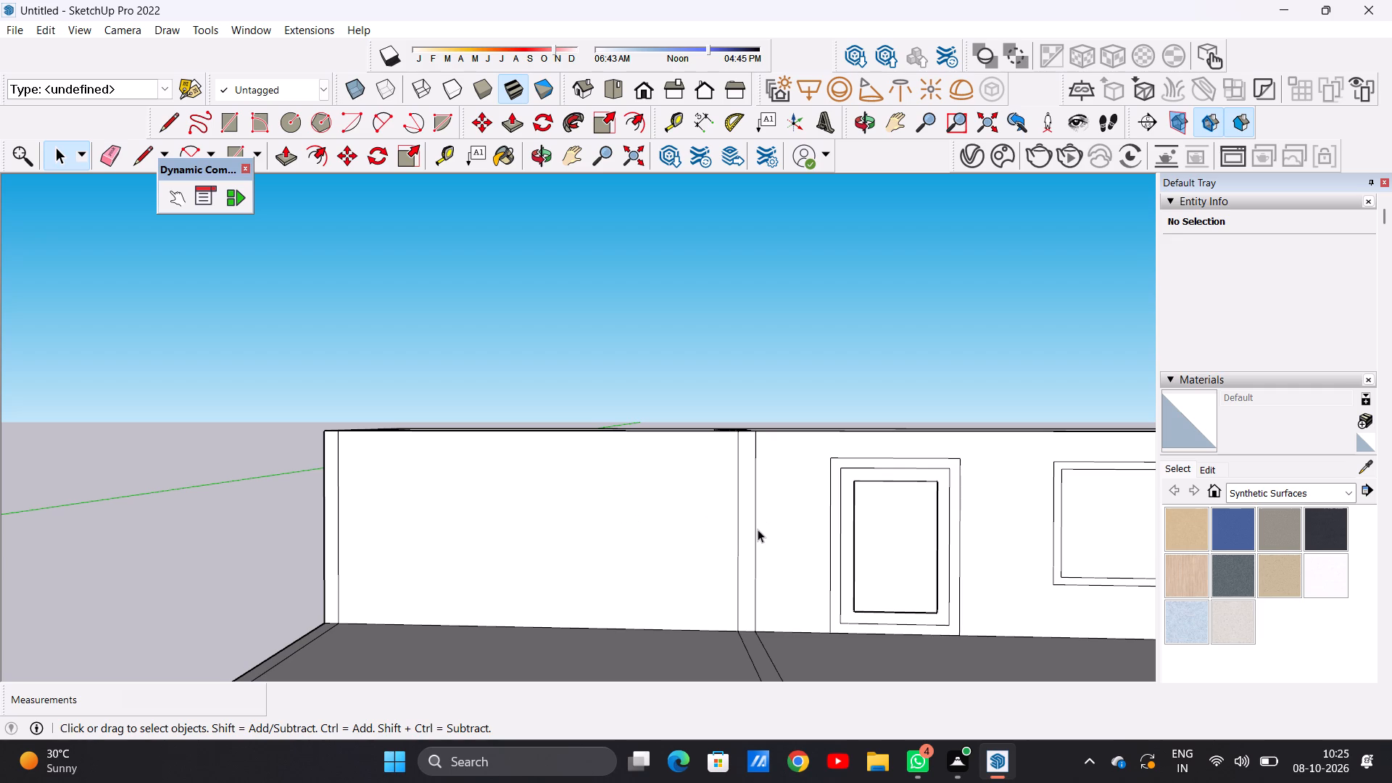
key("e")
left_click_drag(761, 518, 722, 518)
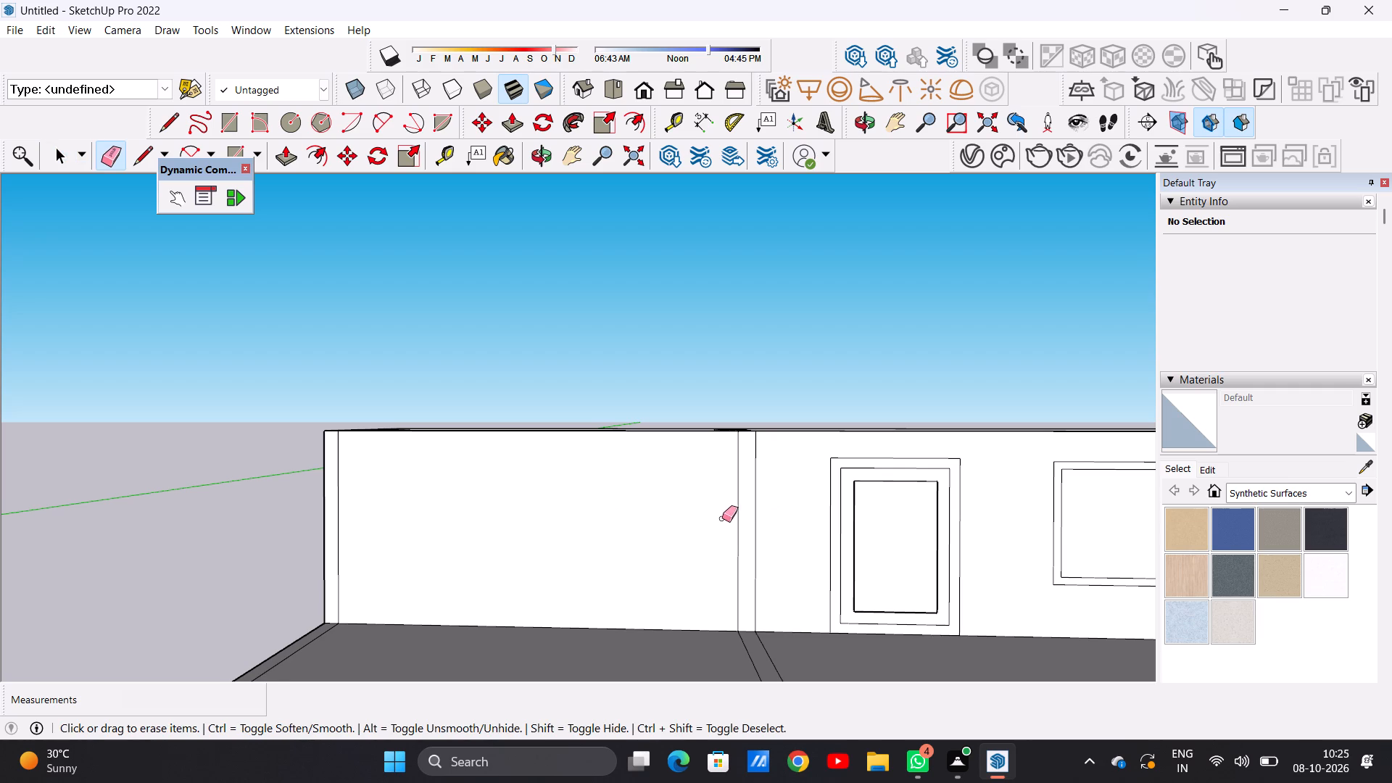
left_click_drag(722, 518, 720, 519)
left_click_drag(741, 511, 768, 510)
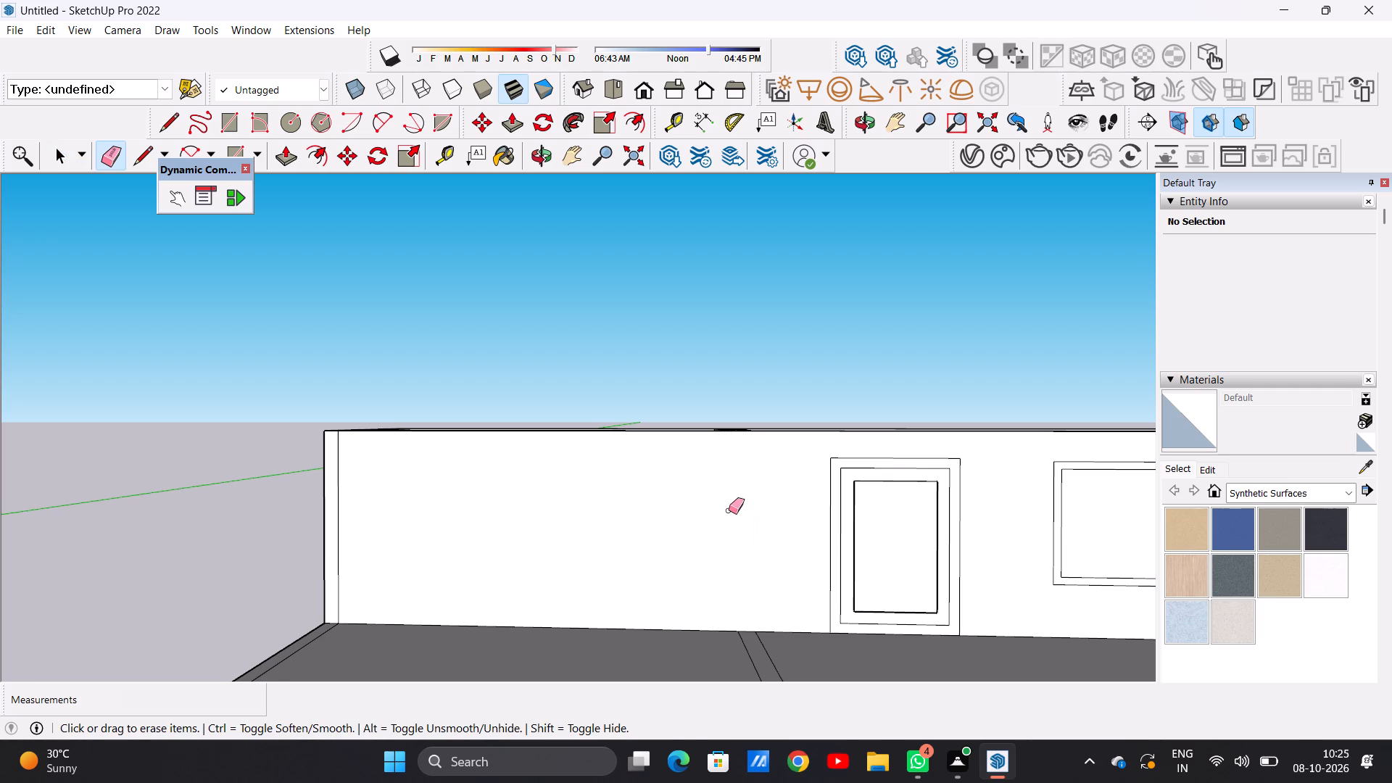
key("space")
Erase the two parallel lines crossing the front platform's floor in line with the interior partition.
middle_click_drag(756, 428, 697, 595)
middle_click_drag(645, 442, 1088, 697)
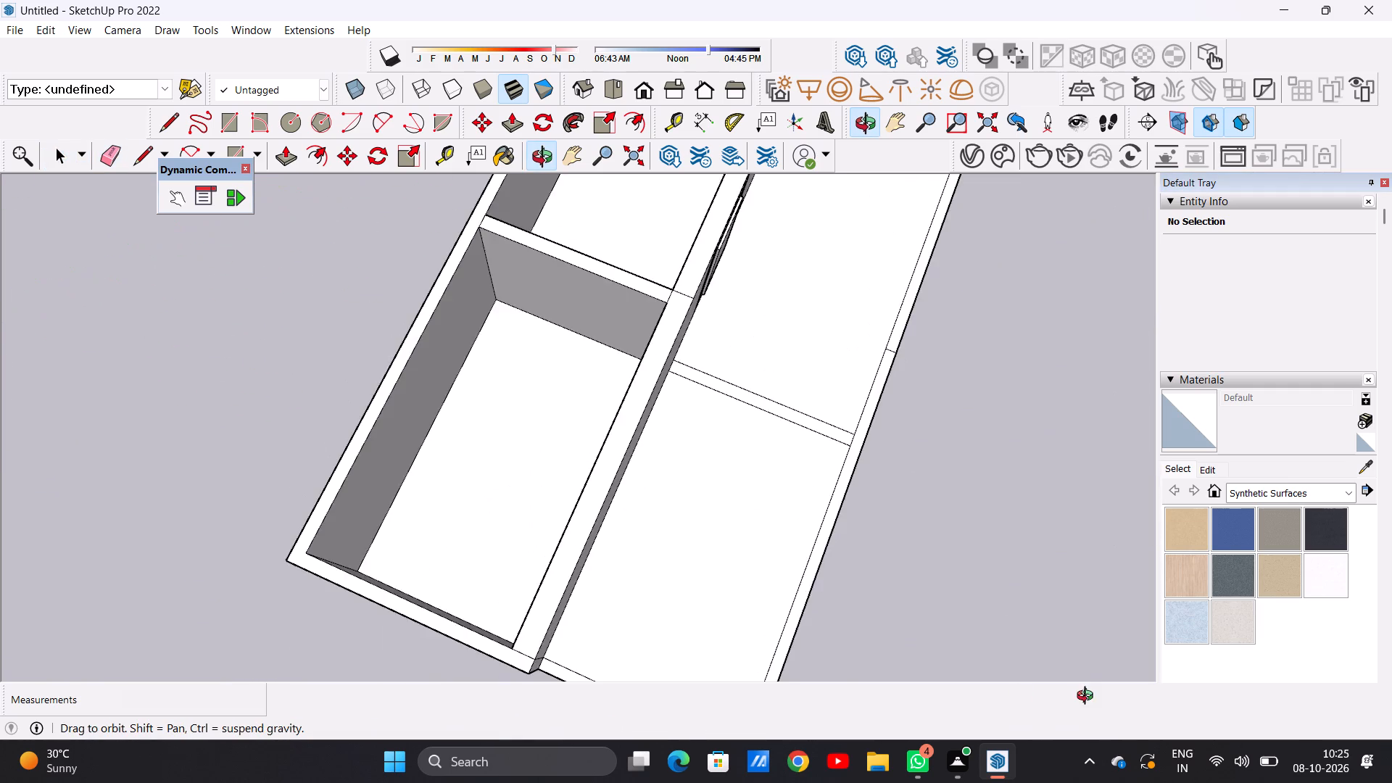
middle_click_drag(1088, 697, 659, 345)
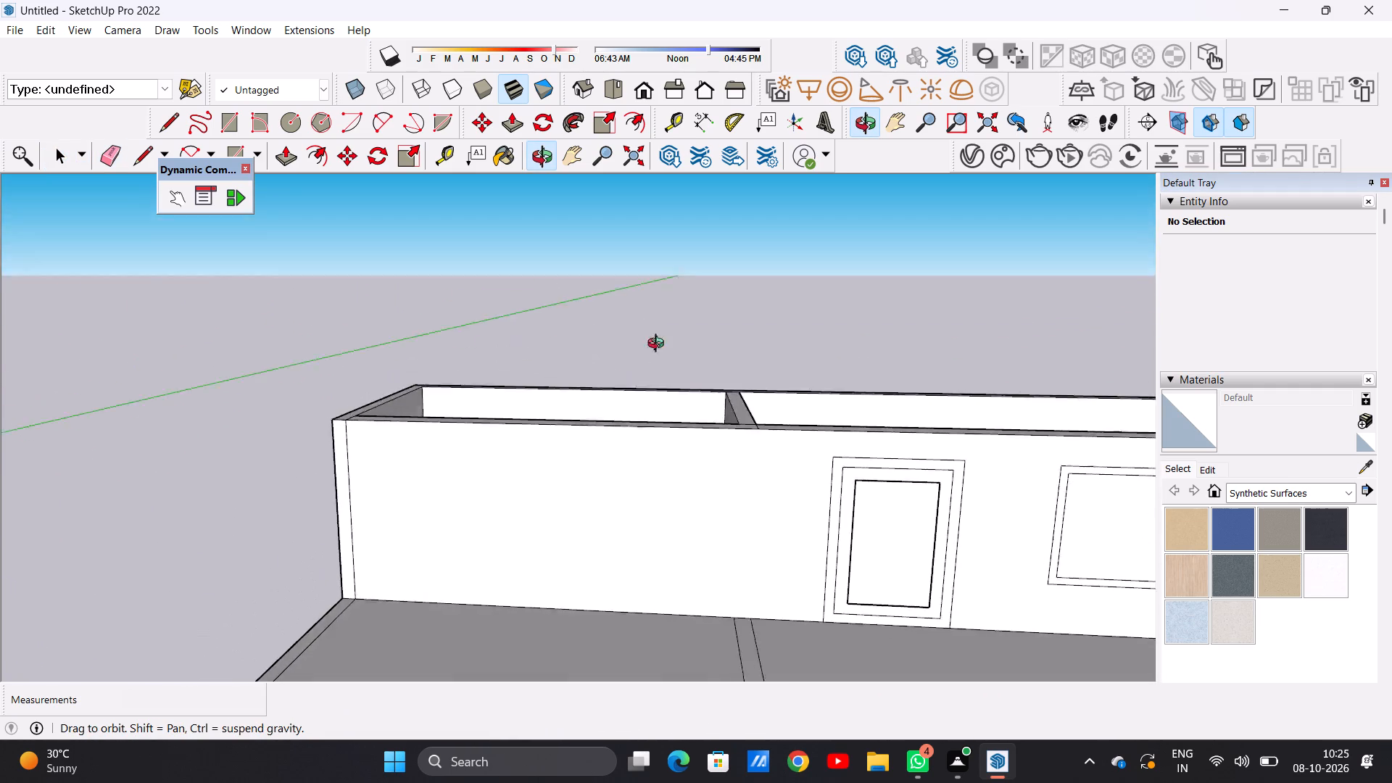
middle_click_drag(659, 345, 695, 474)
scroll(634, 431, "down", 4)
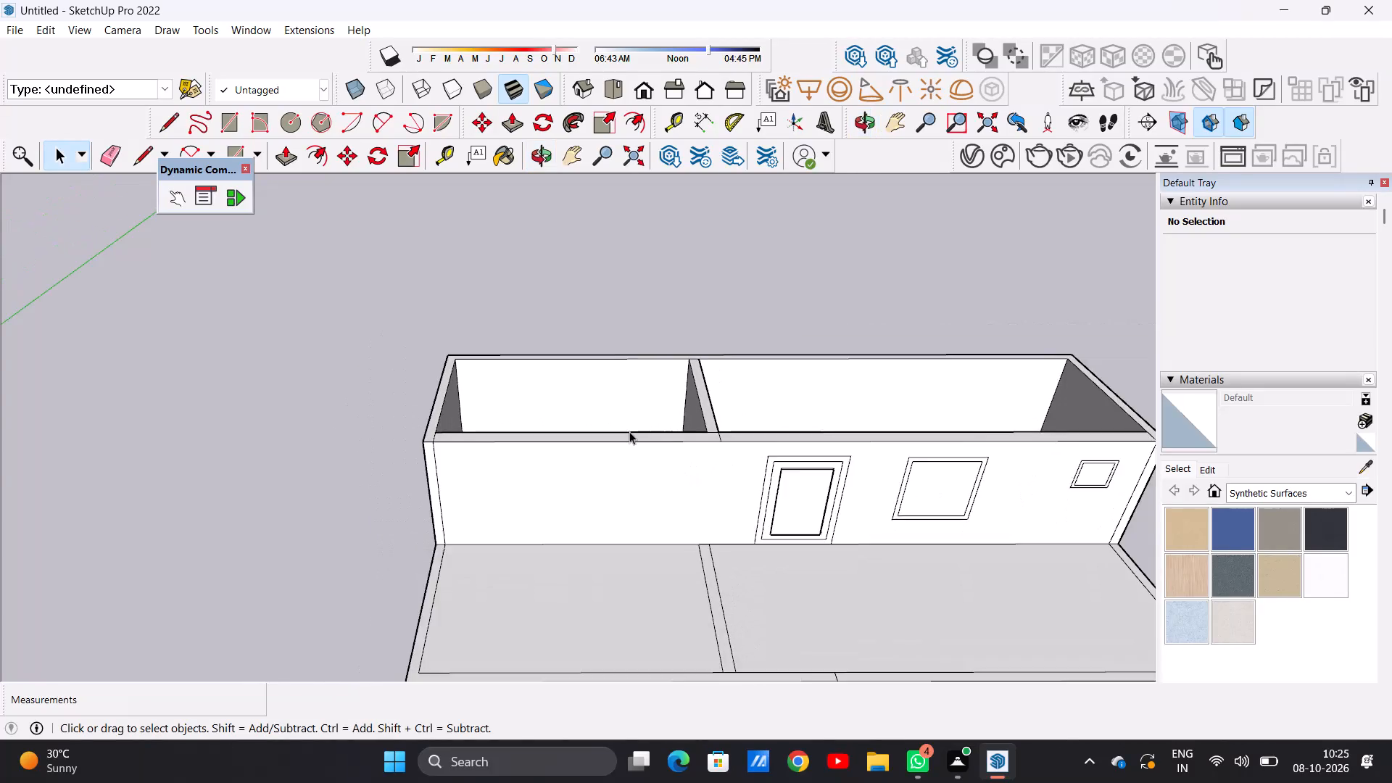
scroll(629, 431, "down", 4)
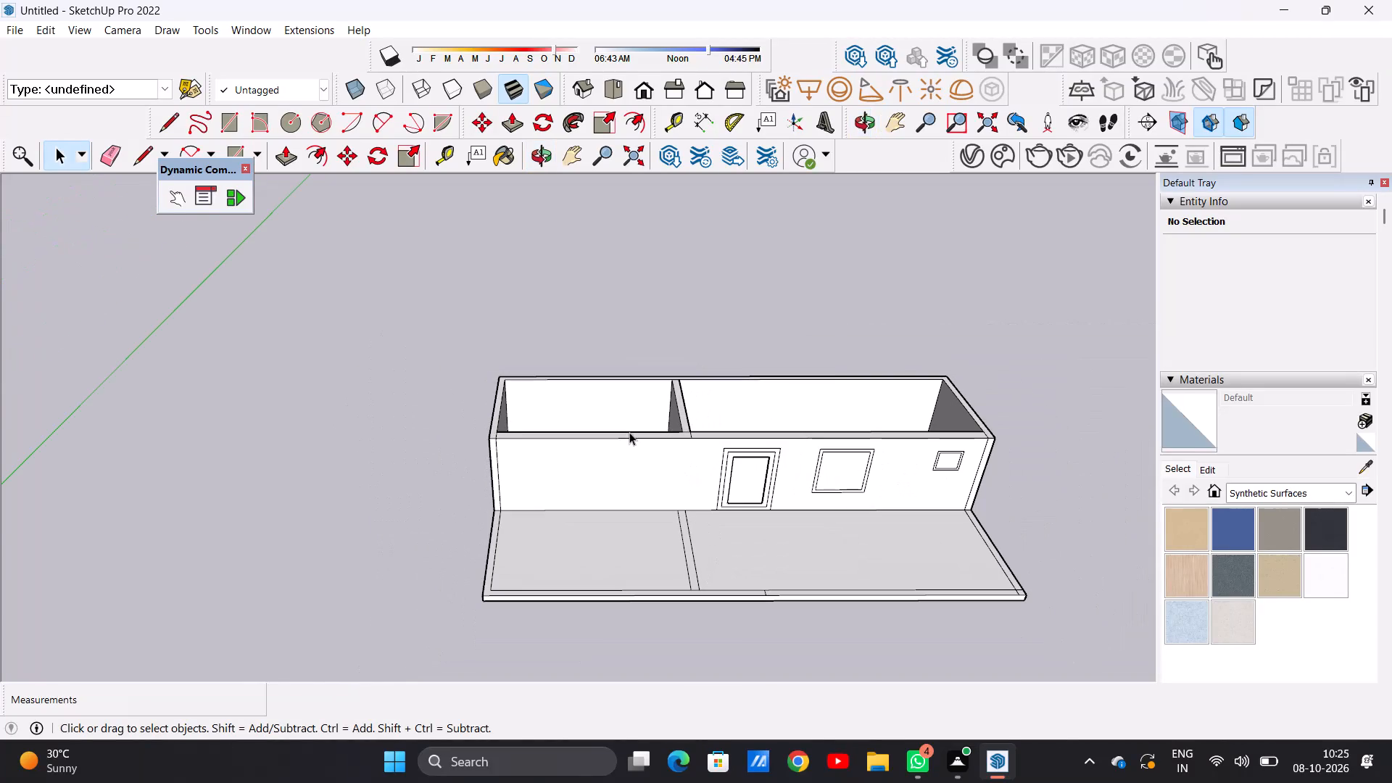
scroll(707, 552, "up", 1)
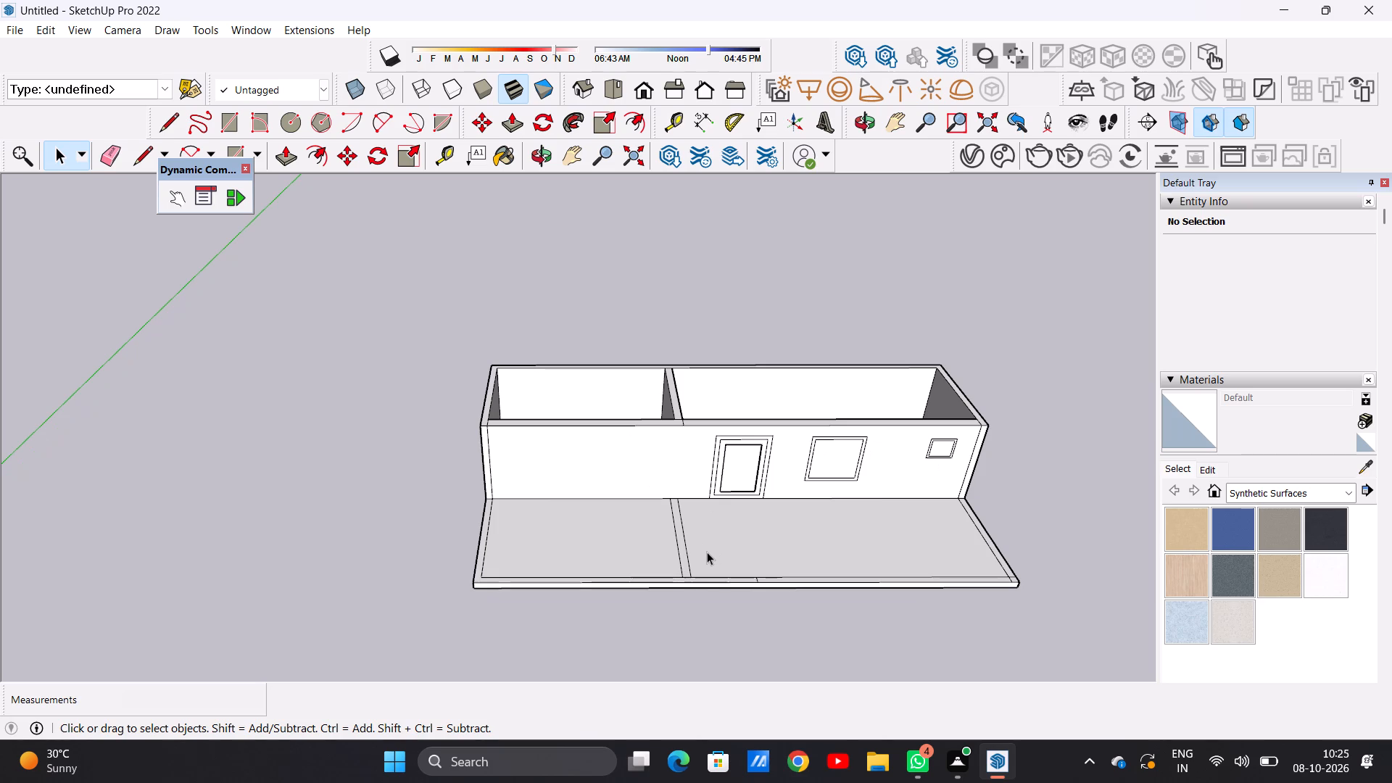
key("e")
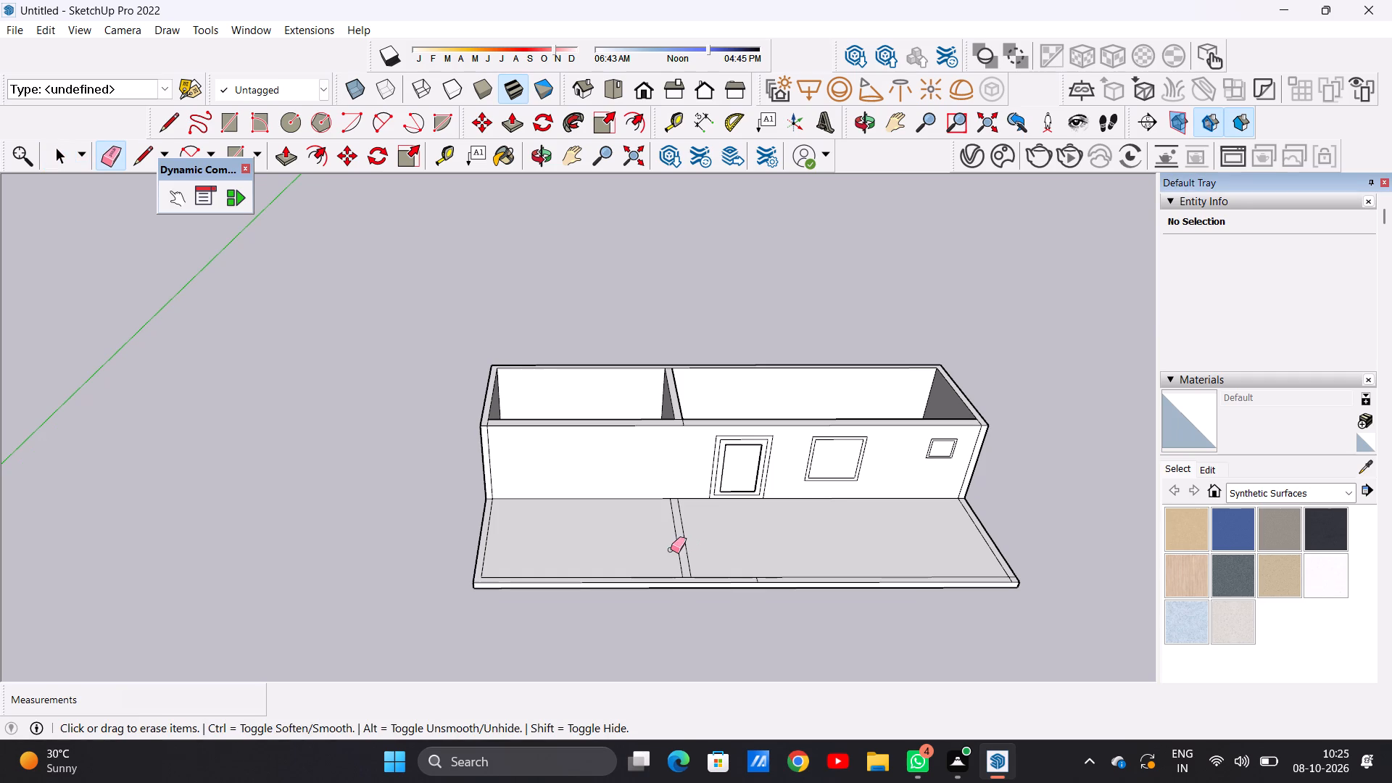
left_click_drag(670, 550, 697, 549)
left_click_drag(670, 537, 777, 537)
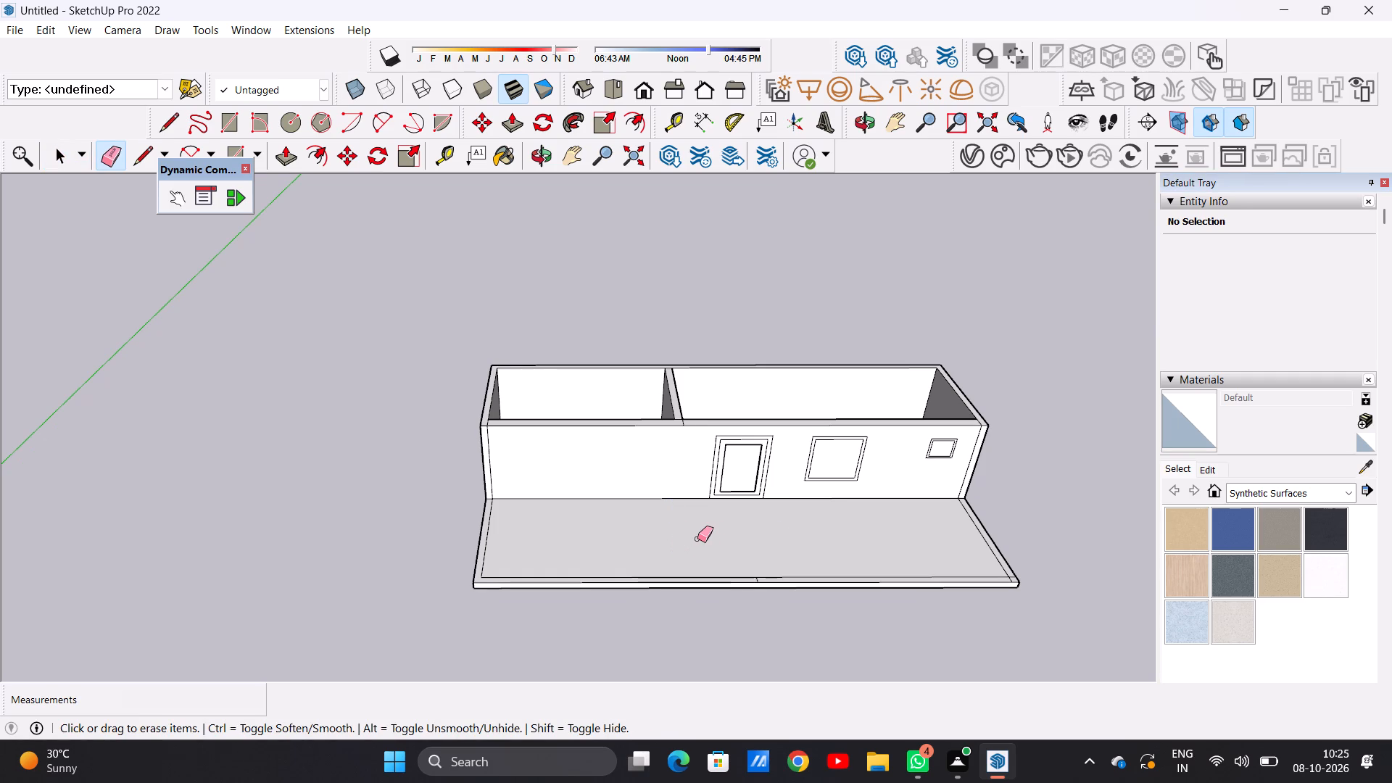
key("space")
Examine the front elevation in the standard Front view and from a raised angle.
middle_click_drag(670, 576, 656, 589)
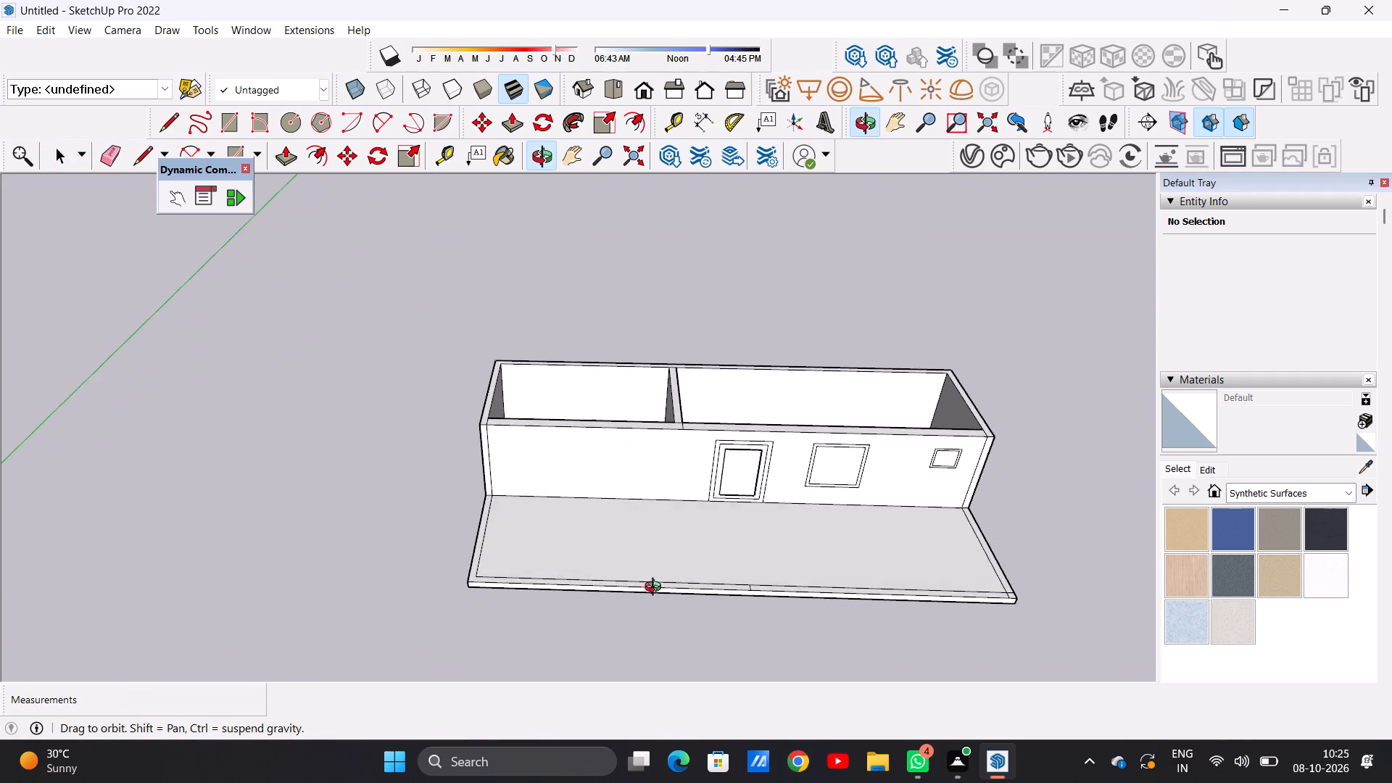
middle_click_drag(656, 589, 661, 569)
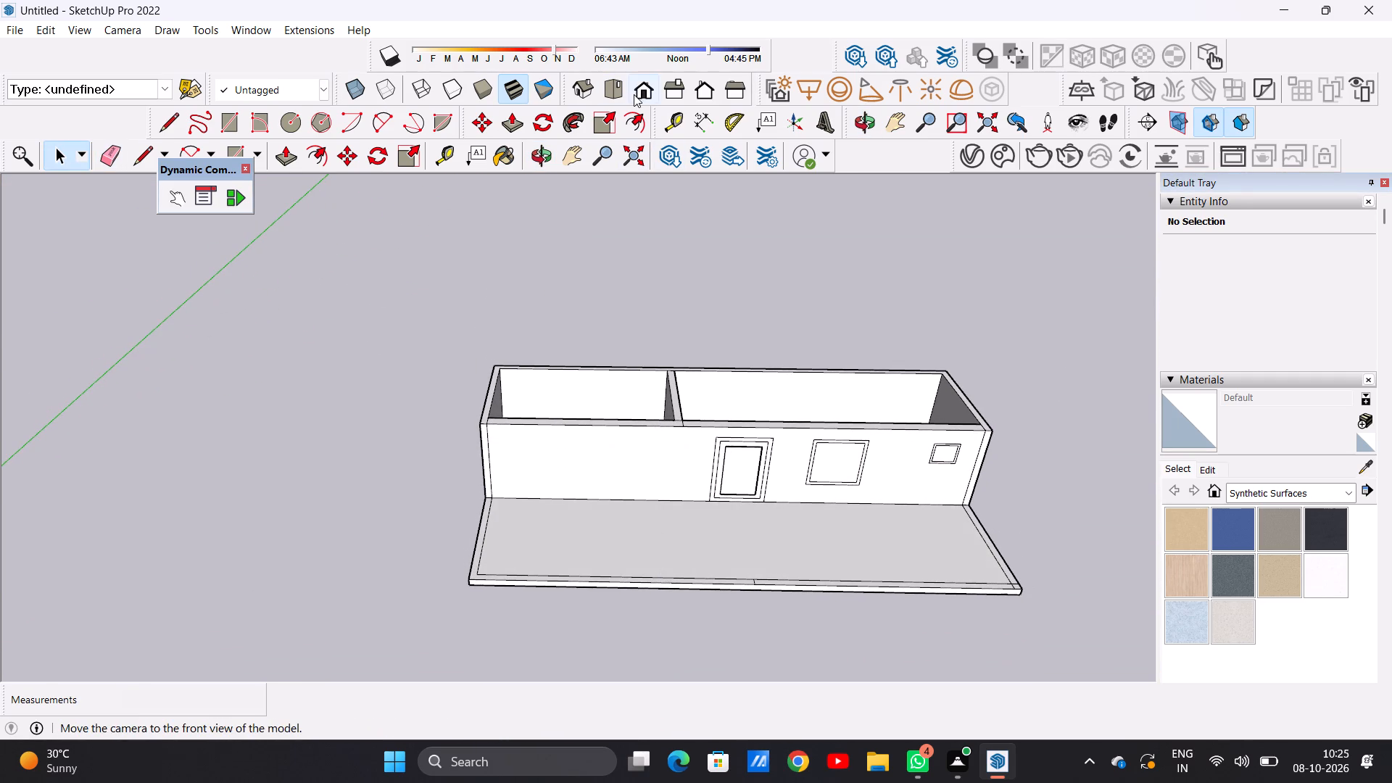
left_click(636, 94)
scroll(767, 372, "down", 5)
scroll(604, 387, "up", 5)
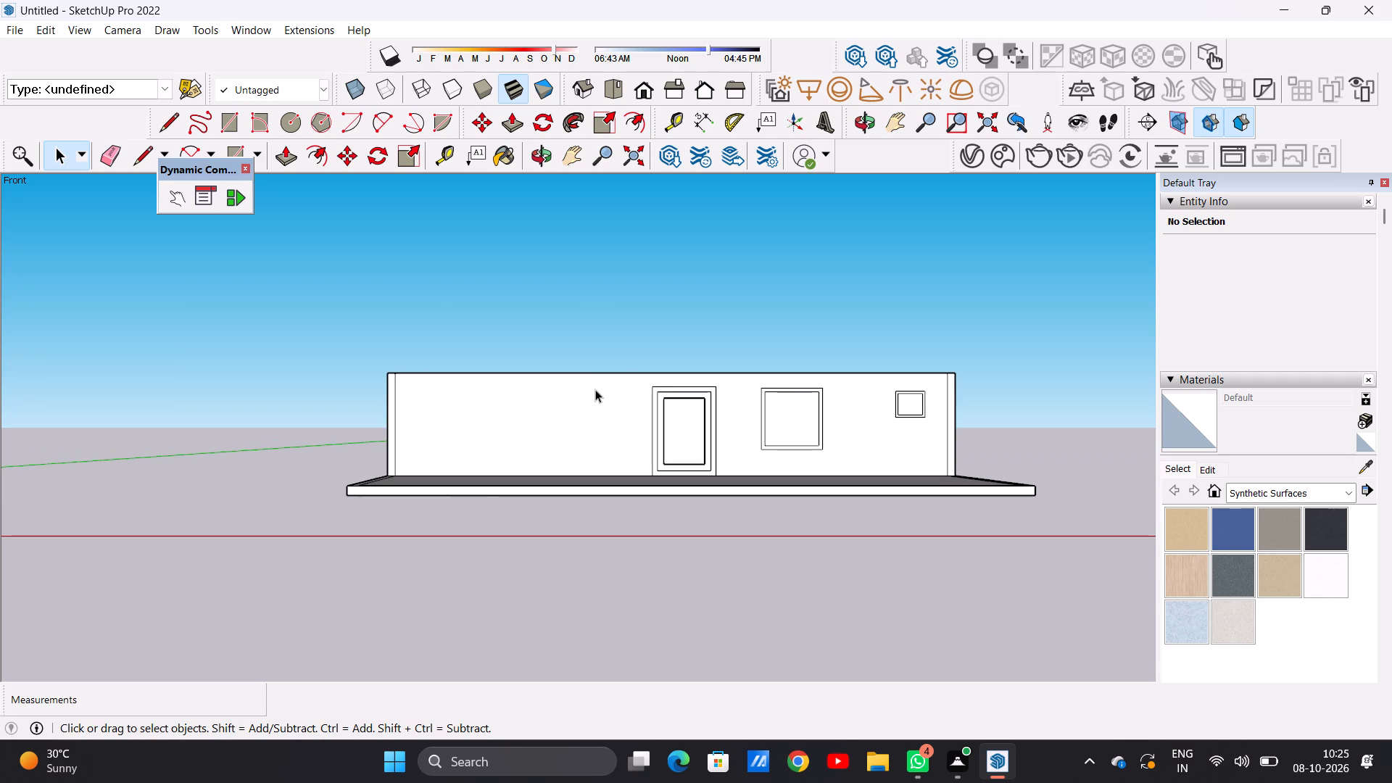
middle_click_drag(530, 398, 555, 439)
middle_click_drag(553, 444, 546, 506)
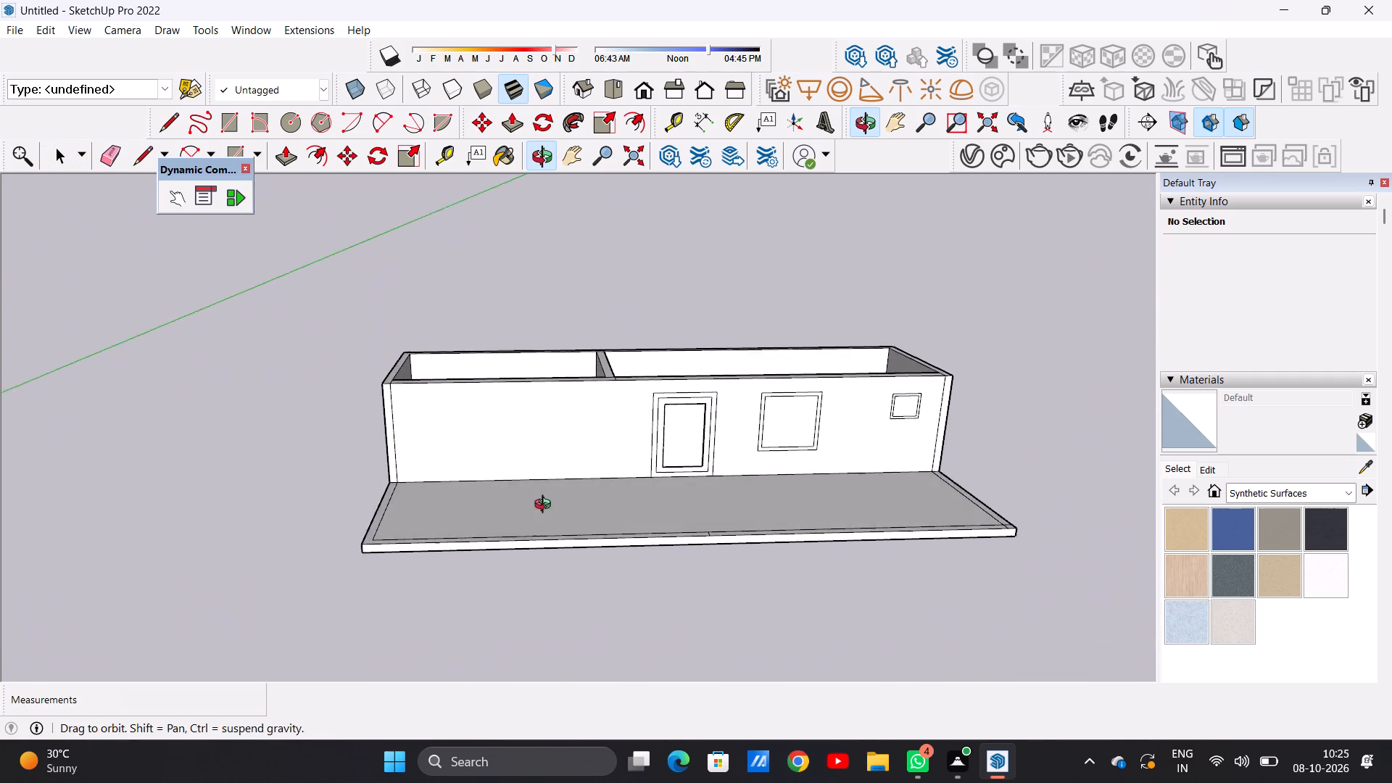
middle_click_drag(546, 506, 540, 526)
middle_click(540, 526)
middle_click_drag(570, 484, 544, 513)
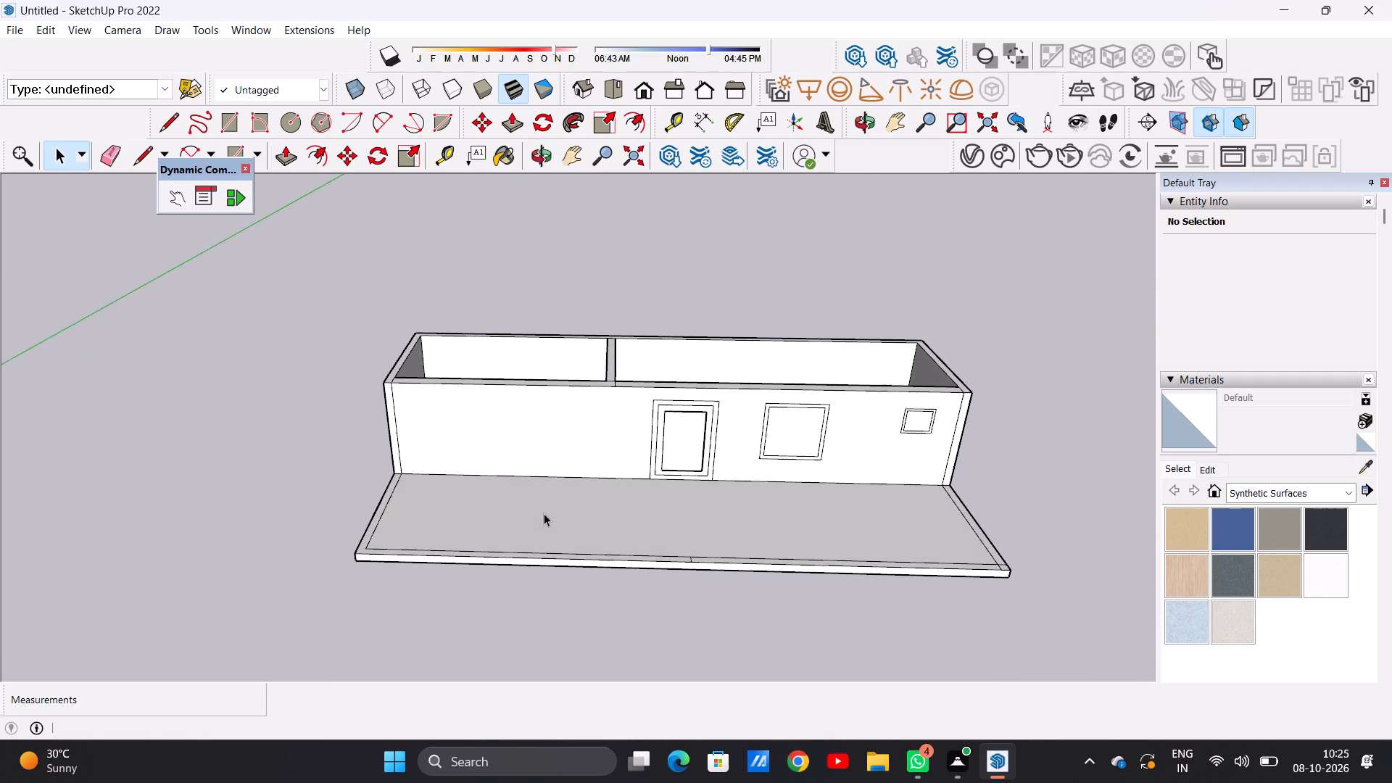
scroll(538, 374, "up", 1)
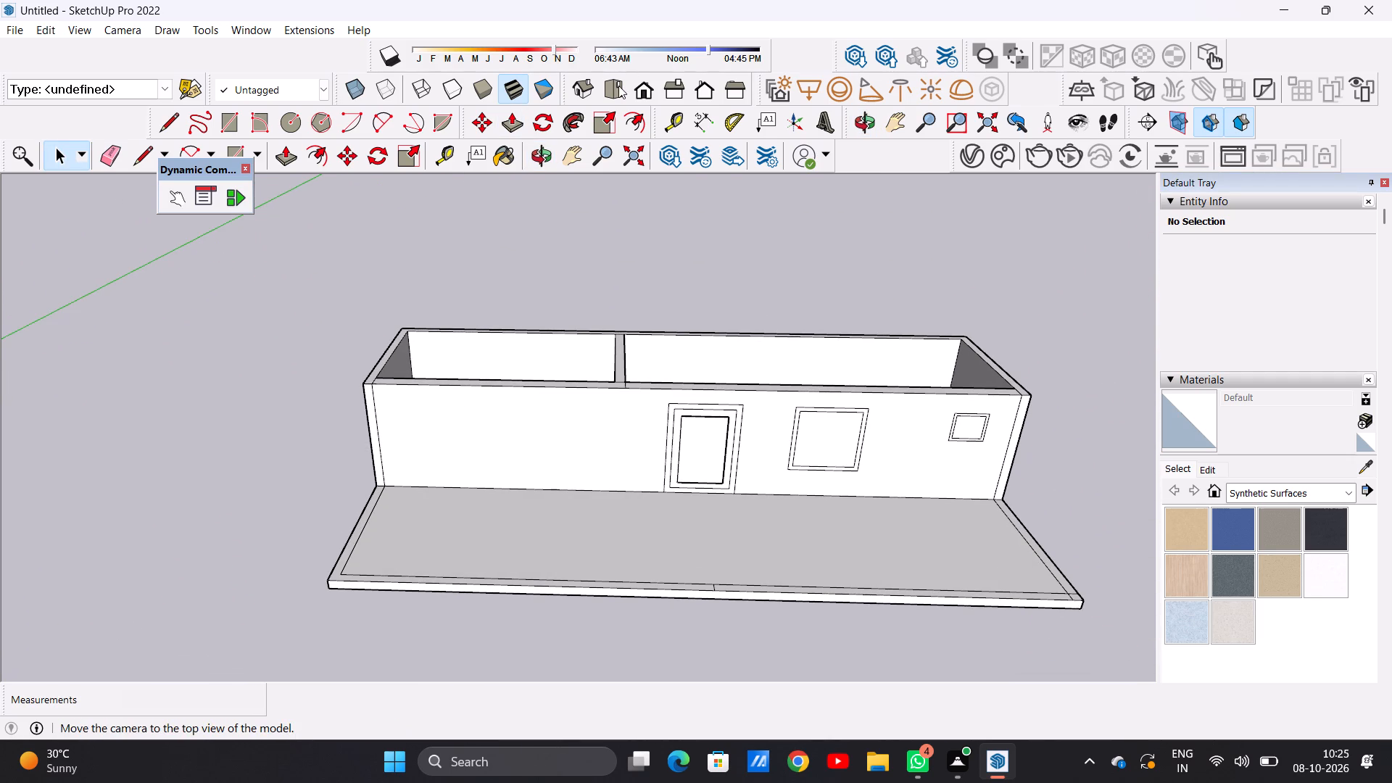
left_click(637, 88)
scroll(678, 379, "down", 6)
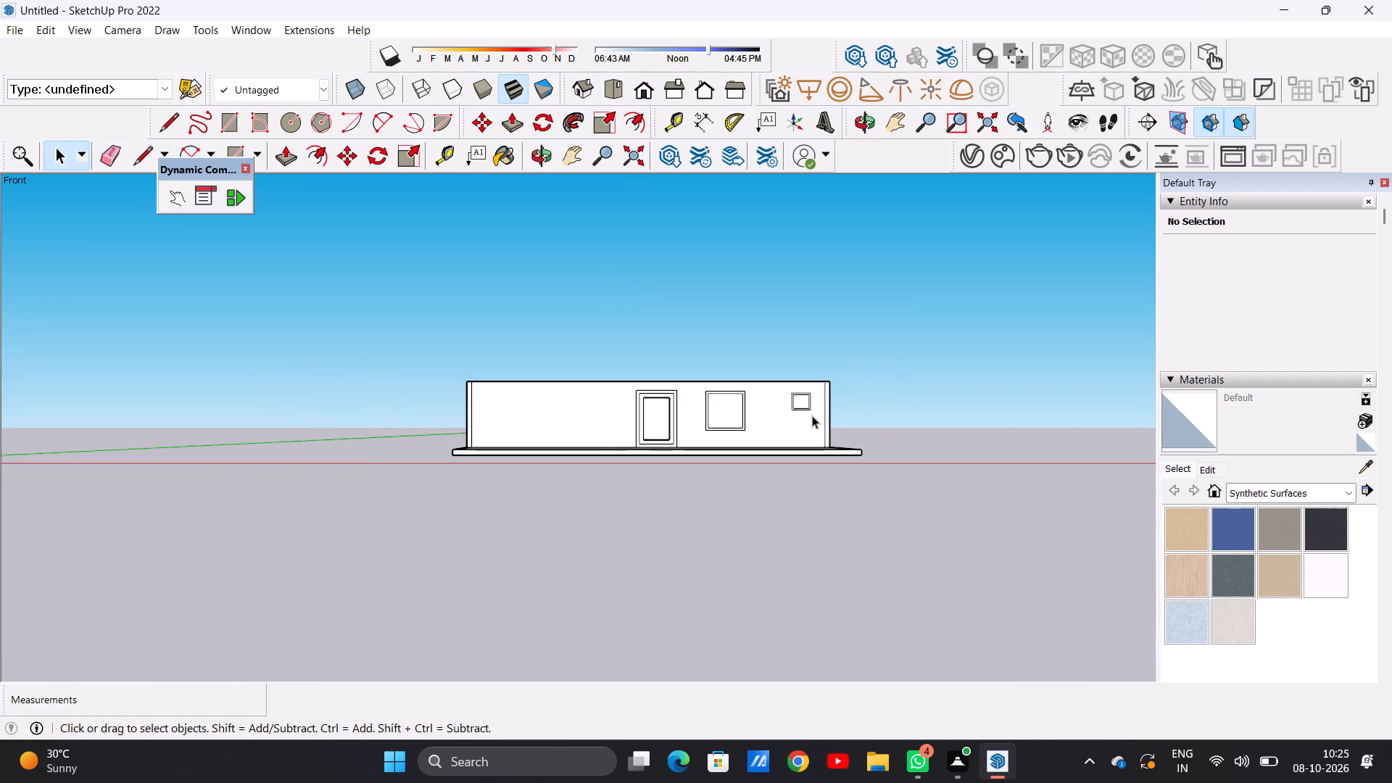
scroll(517, 402, "up", 13)
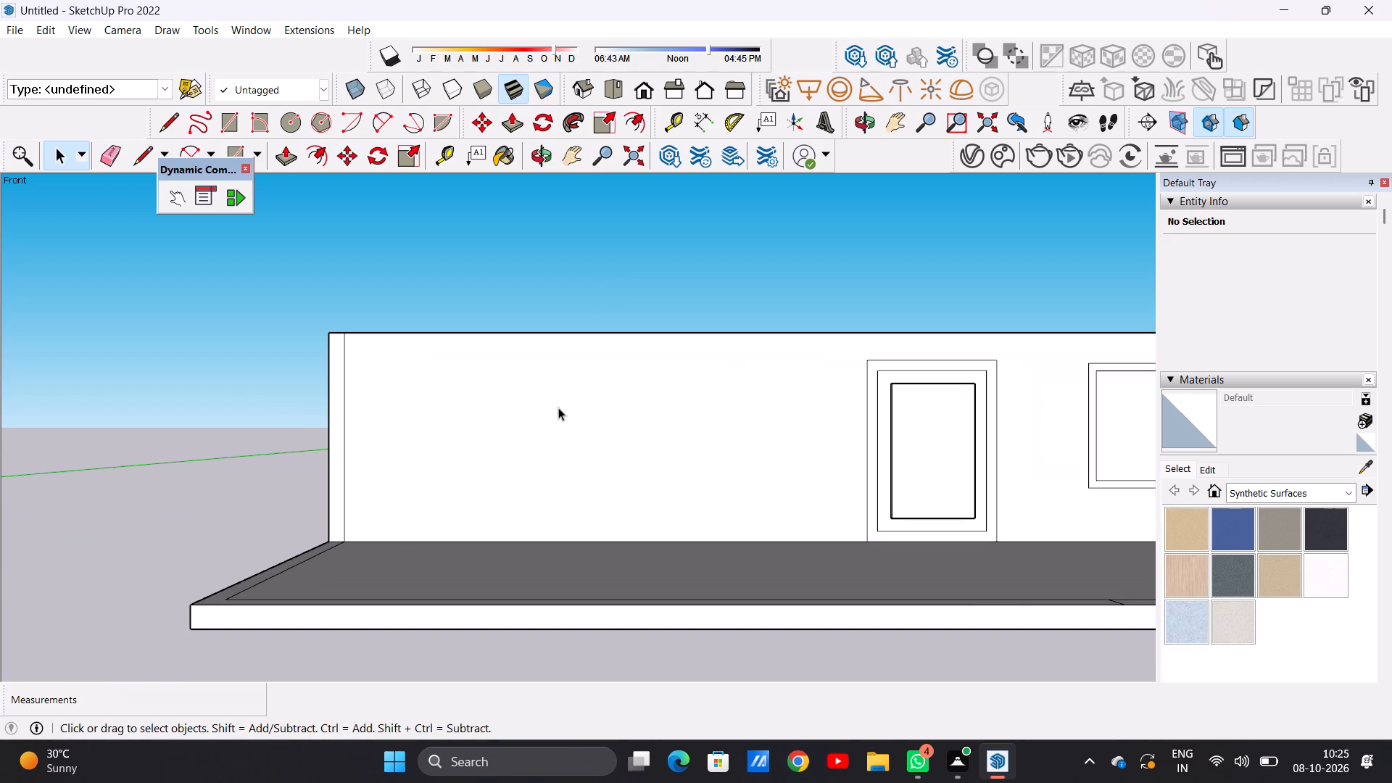
Draw a rectangle about 14' 7" by 7' 10" on the blank front wall area between its near end and the door.
key("r")
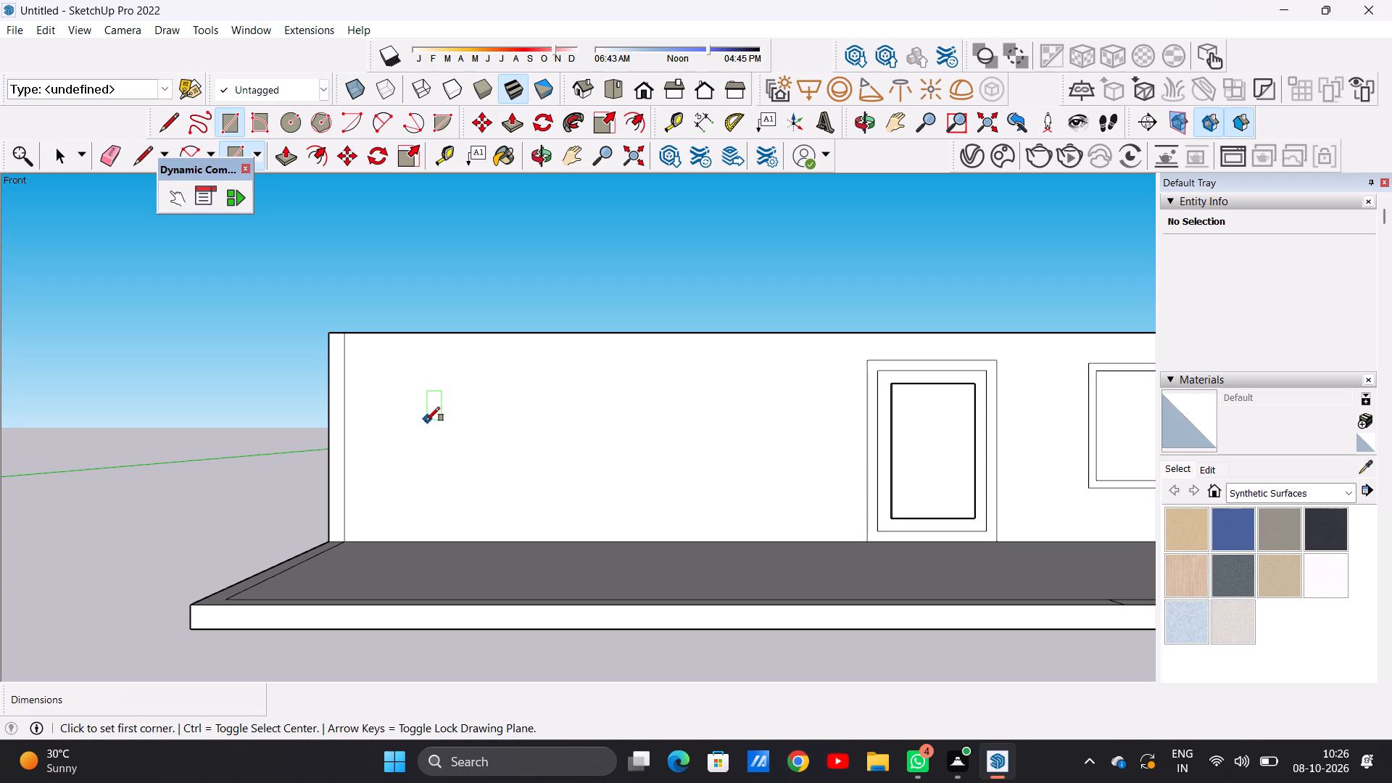
scroll(425, 443, "down", 2)
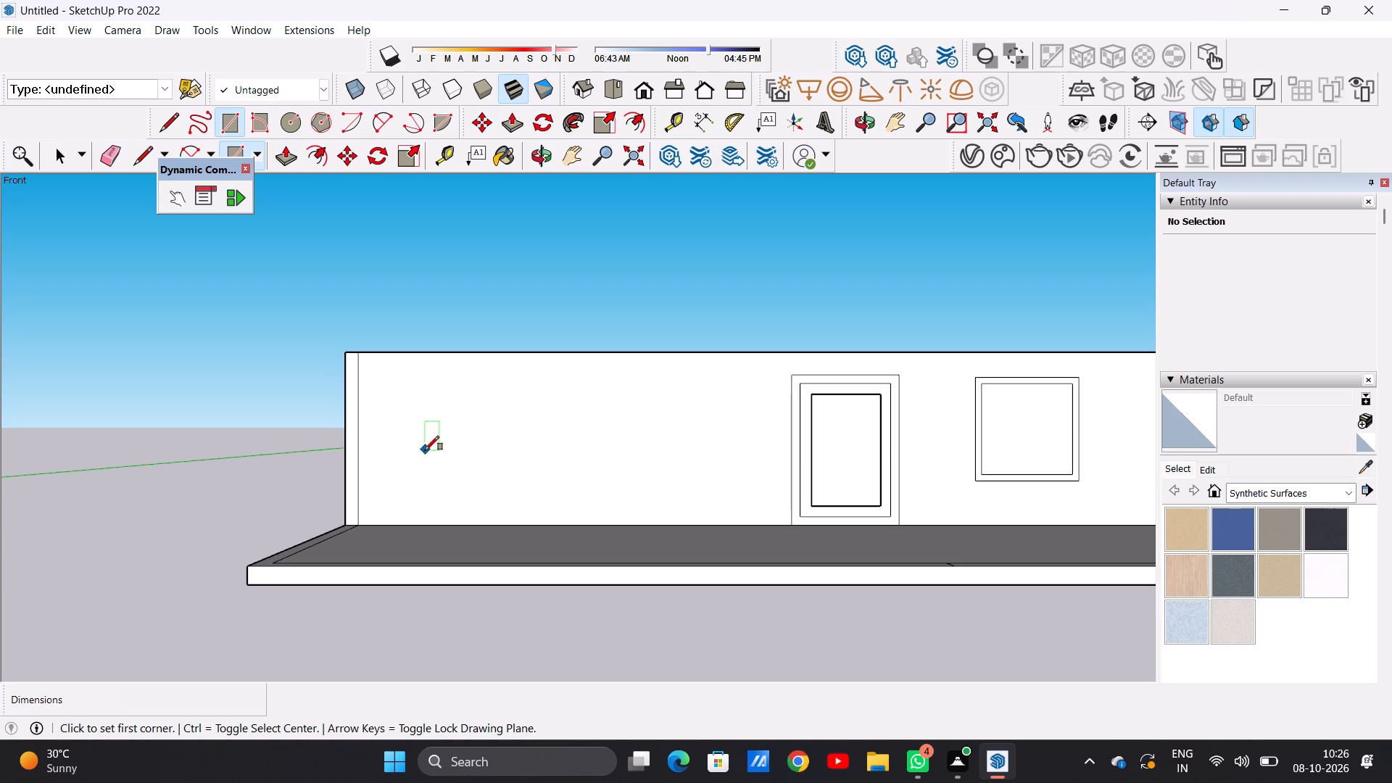
scroll(425, 450, "down", 1)
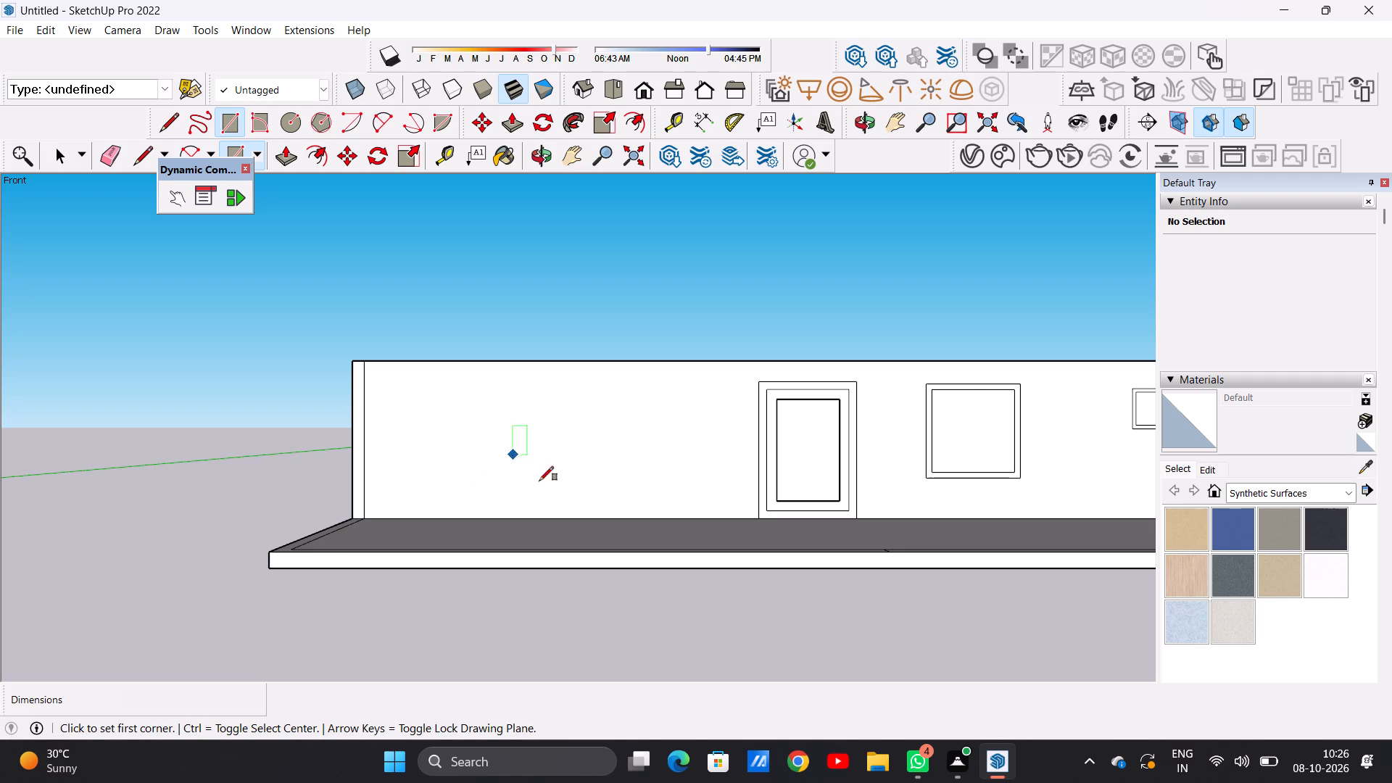
scroll(558, 494, "down", 2)
scroll(548, 410, "up", 3)
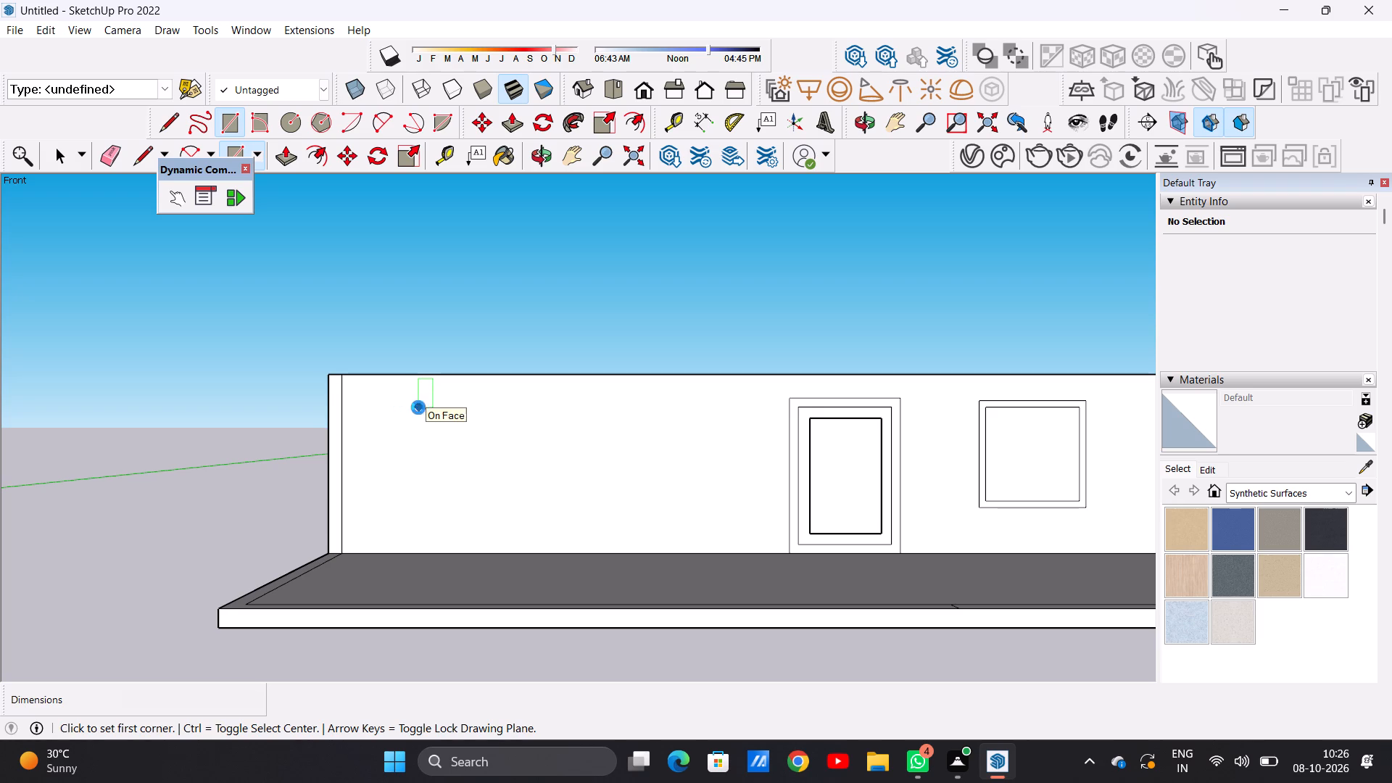
left_click(418, 407)
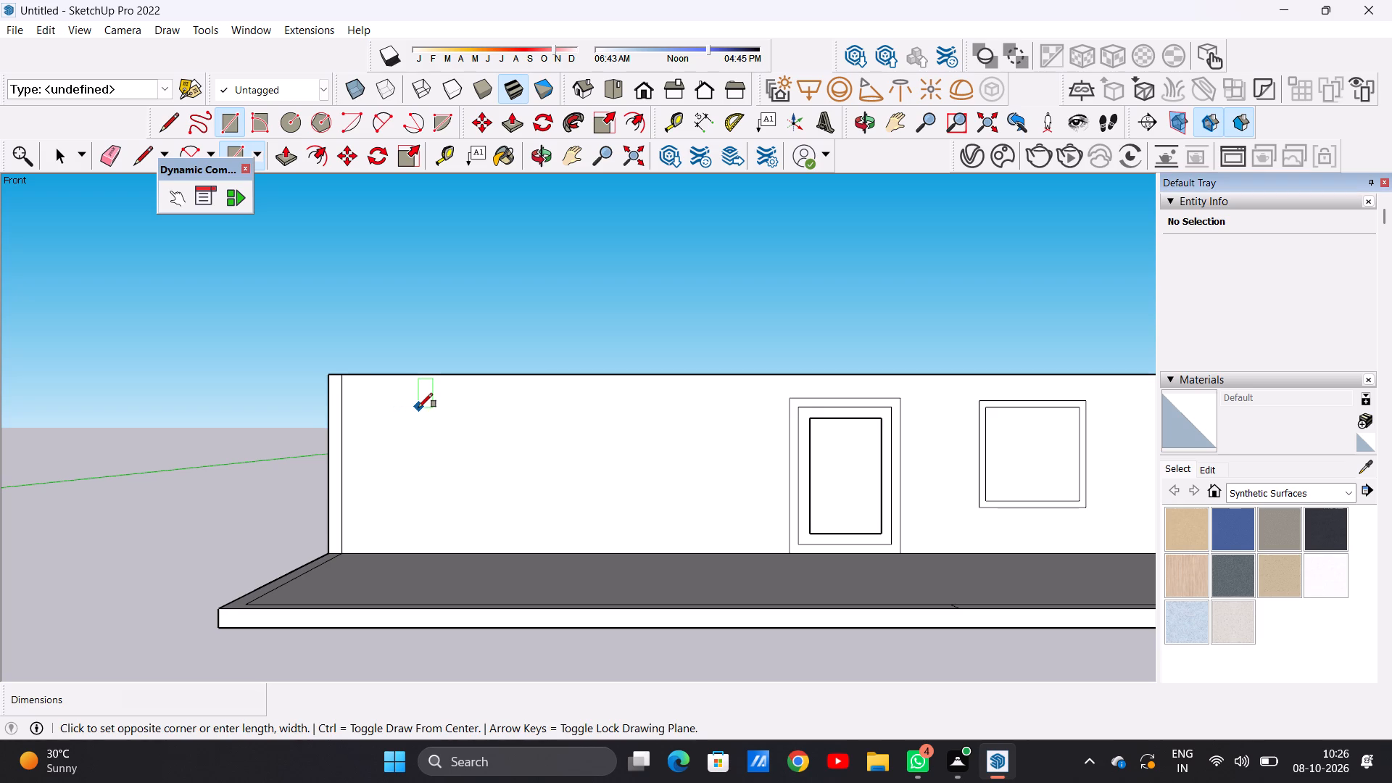
left_click(679, 547)
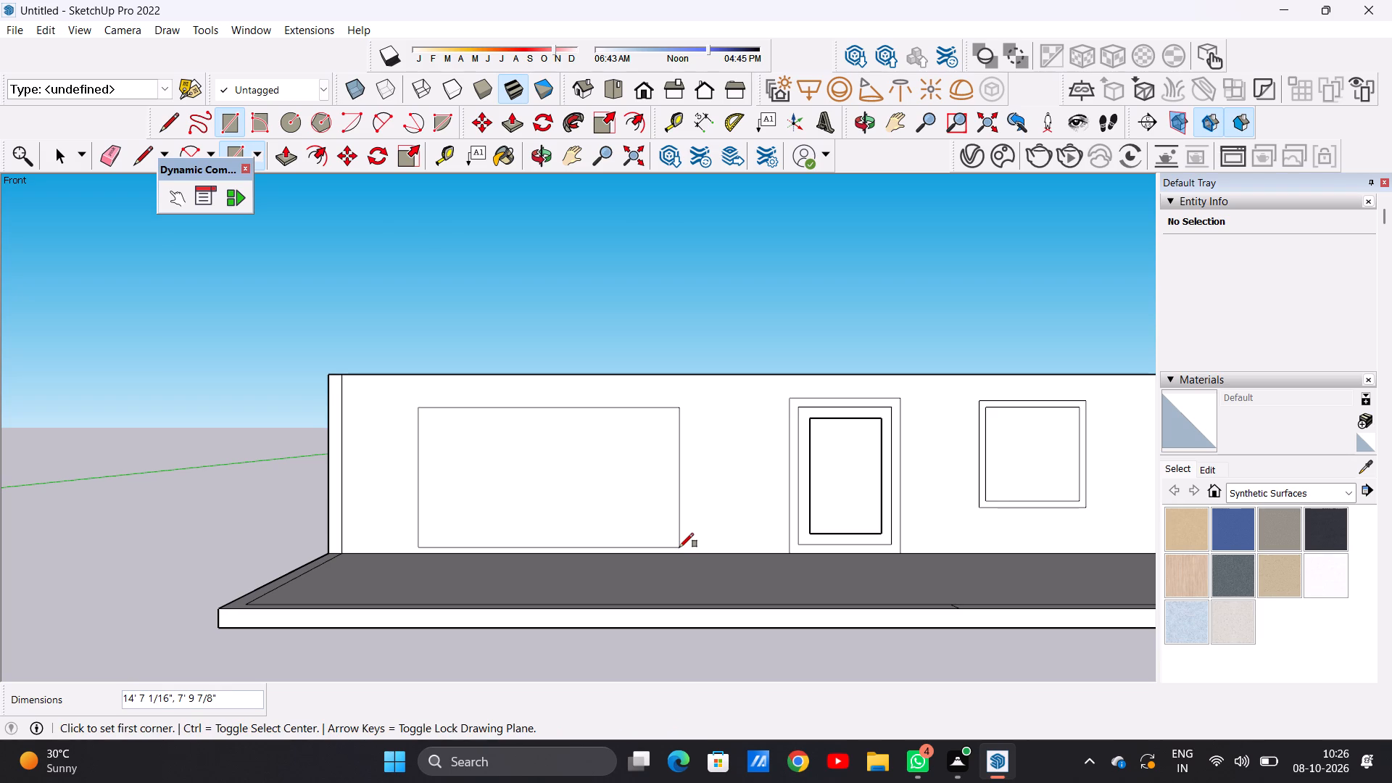
key("space")
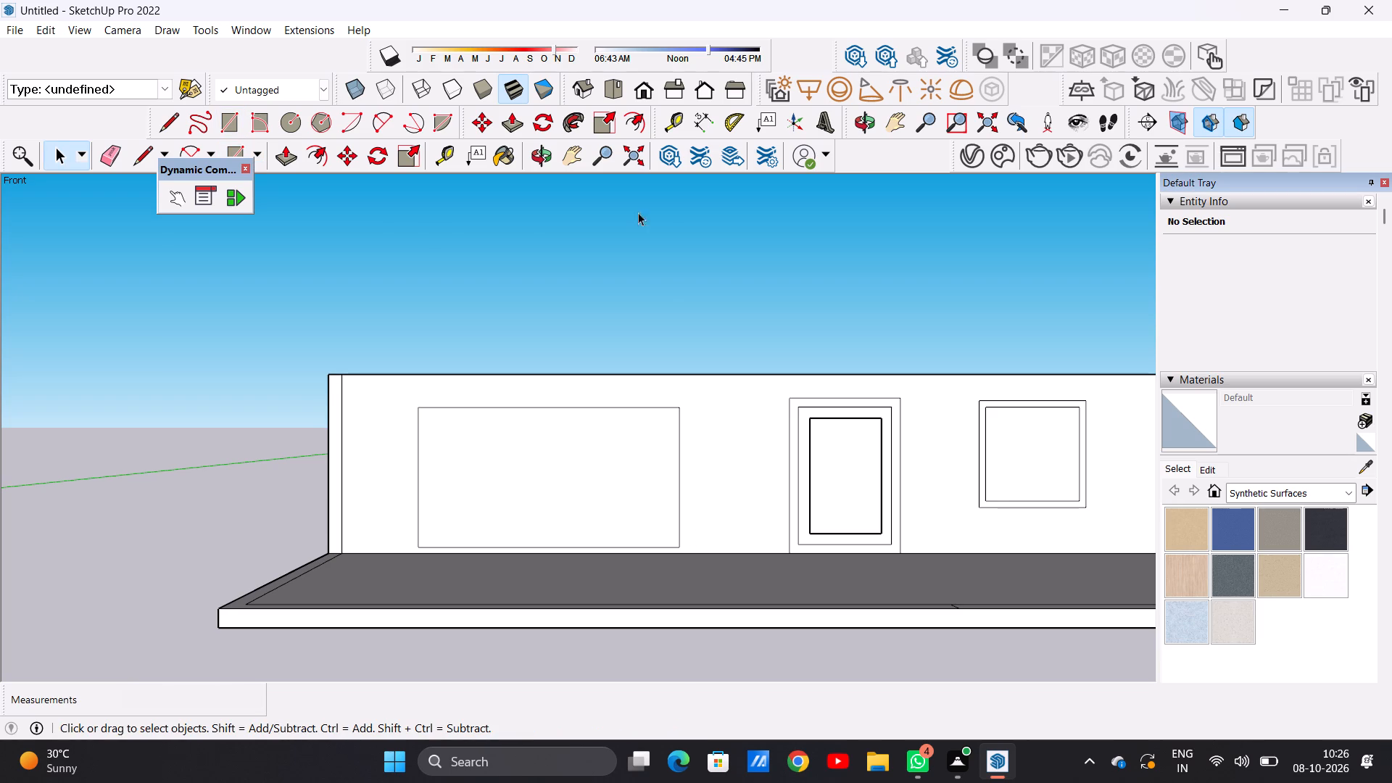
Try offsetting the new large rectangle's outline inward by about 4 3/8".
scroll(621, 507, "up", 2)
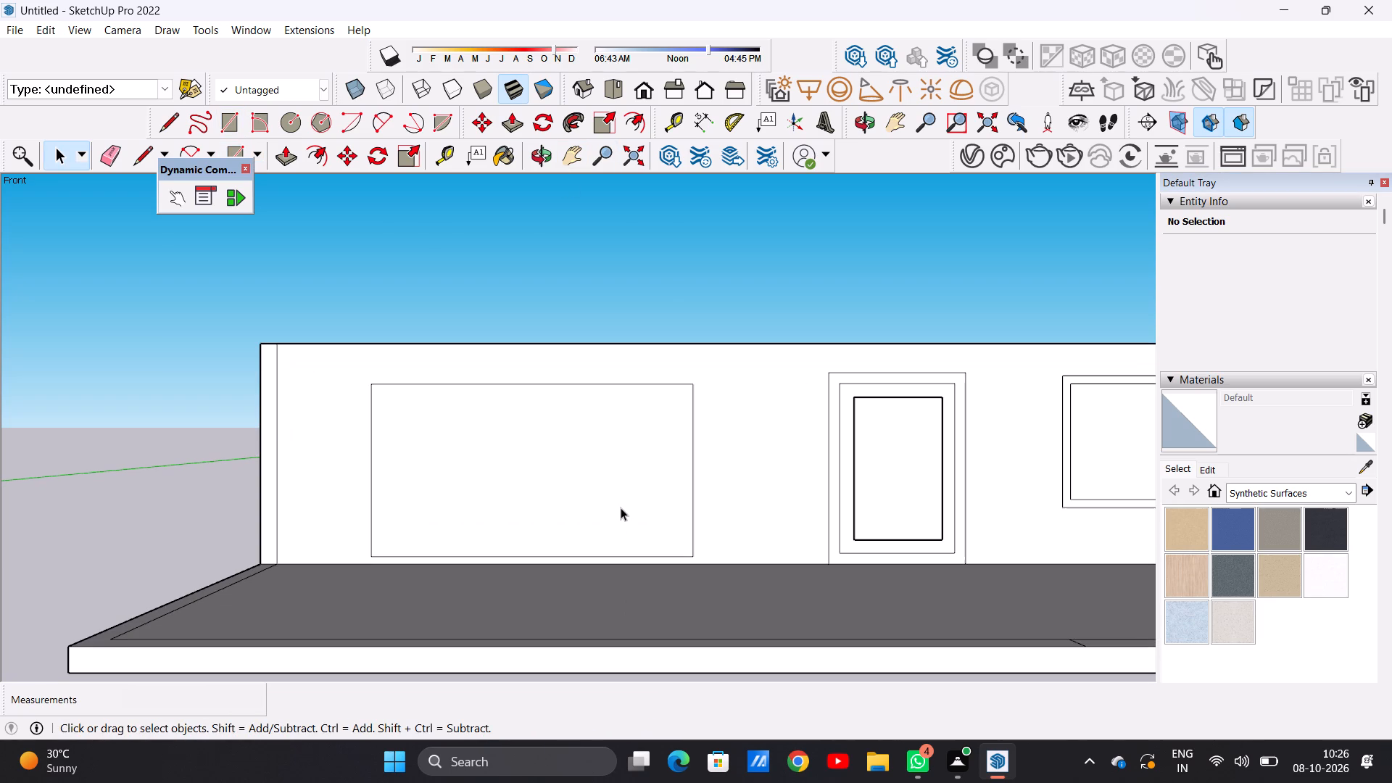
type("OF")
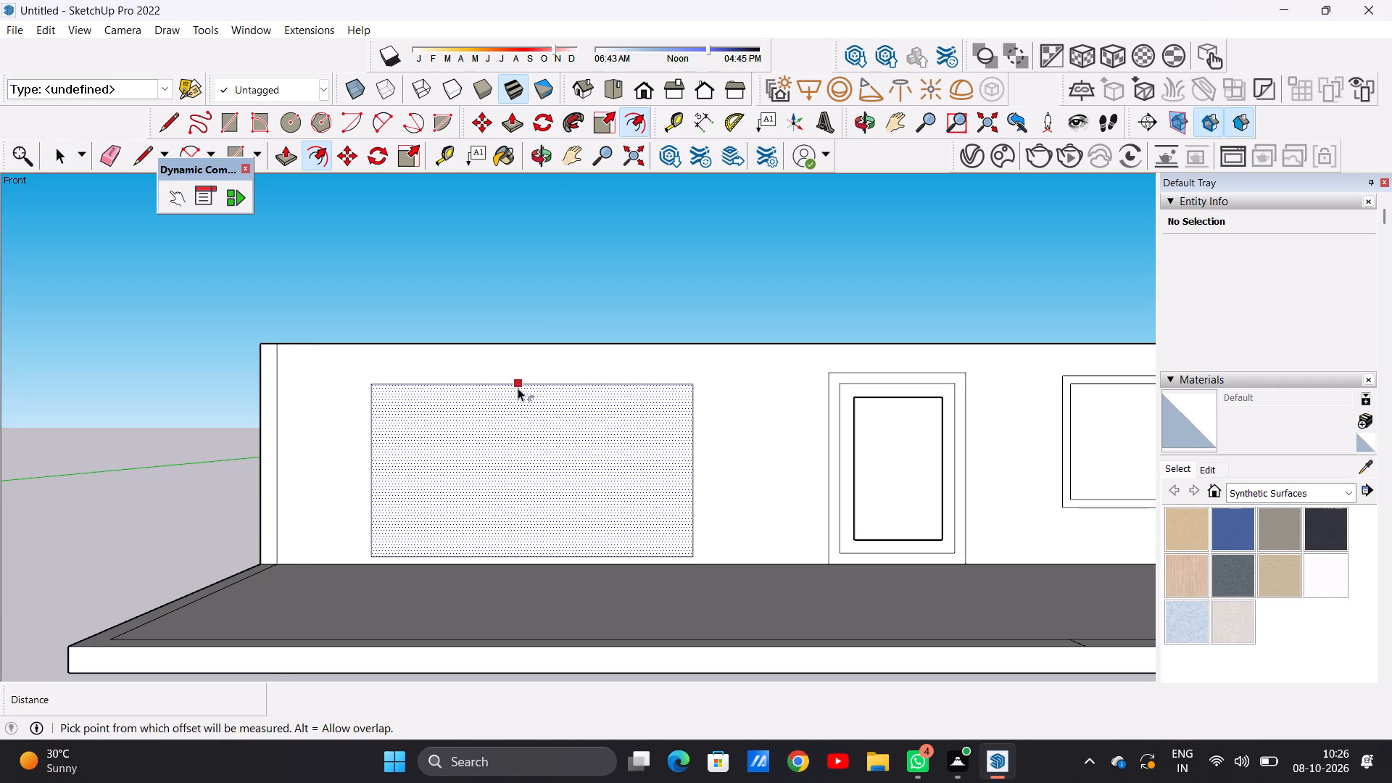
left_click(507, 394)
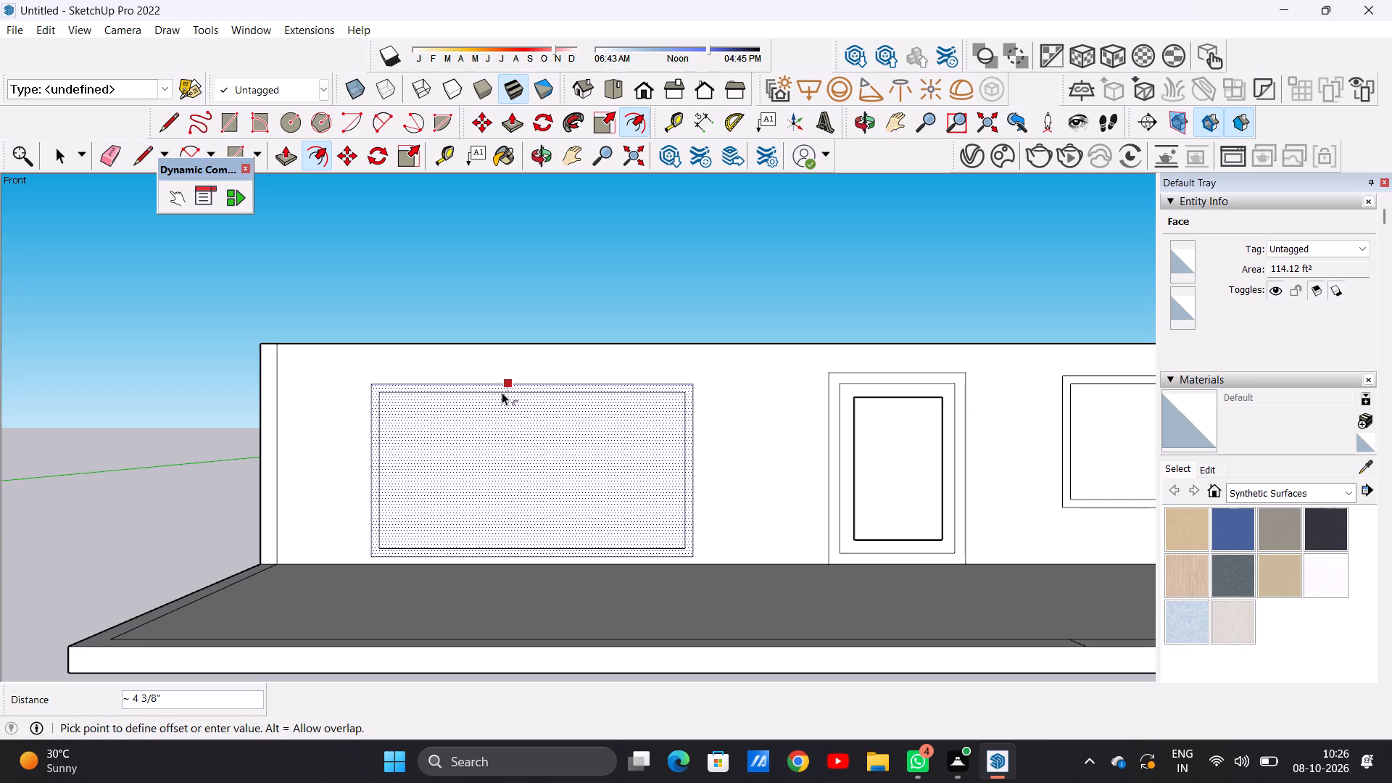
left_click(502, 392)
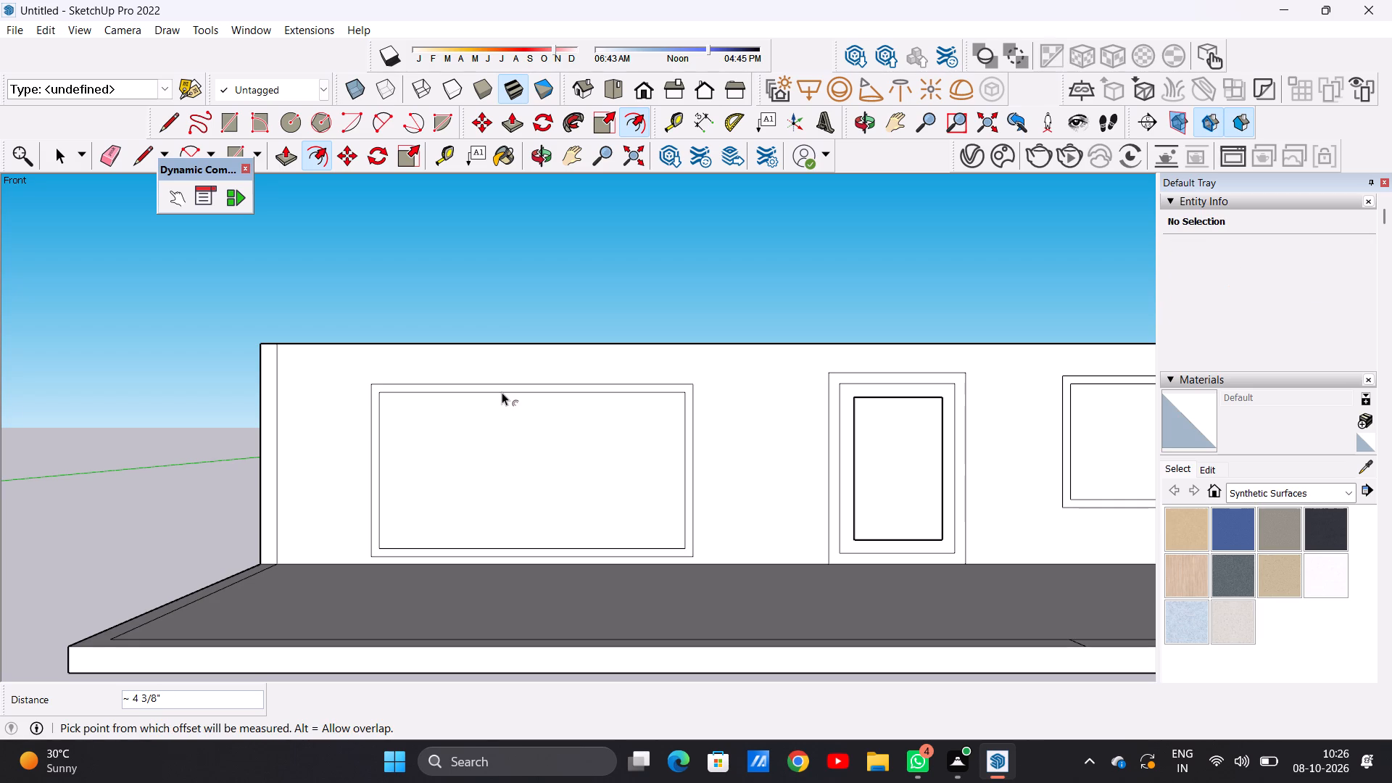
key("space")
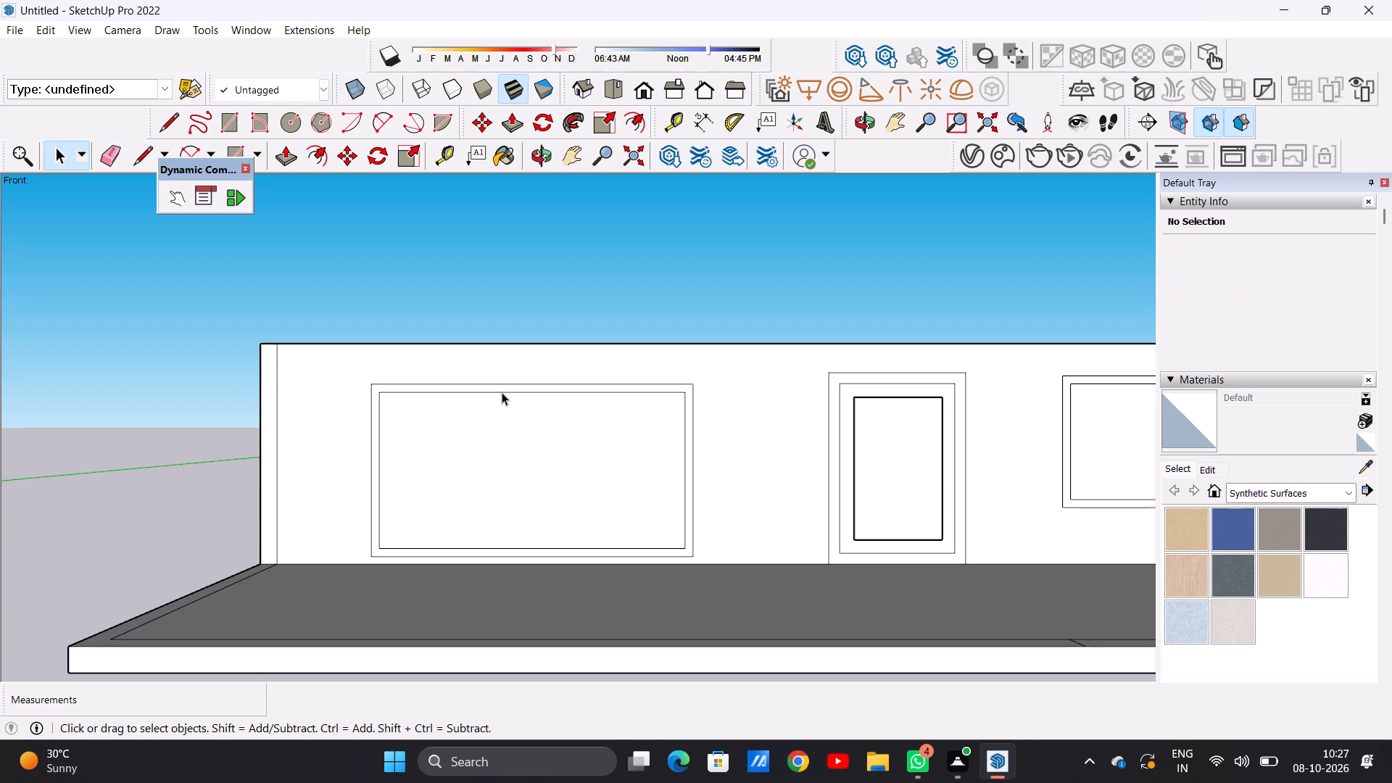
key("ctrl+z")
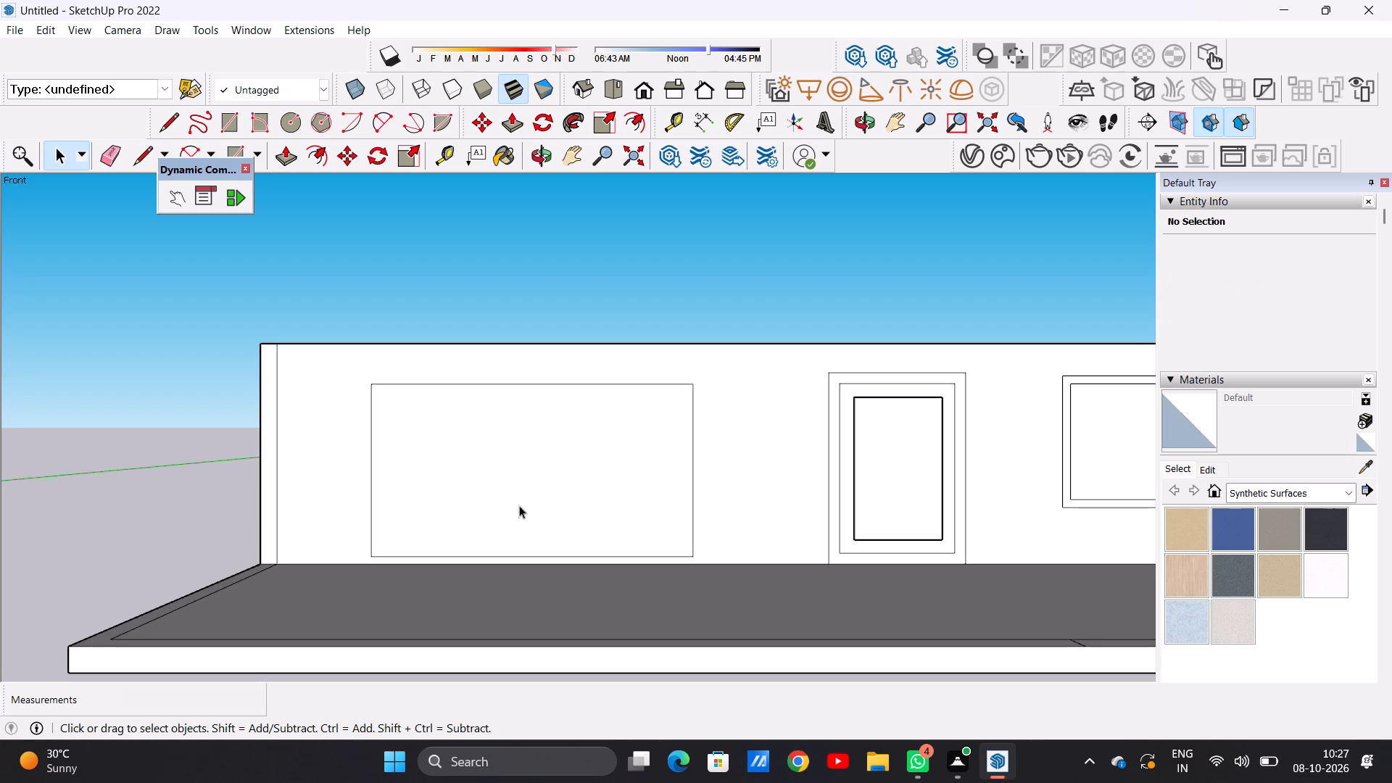
Push the large rectangle's face about 1' 3 1/4" through the front wall to cut a window opening.
scroll(528, 499, "up", 1)
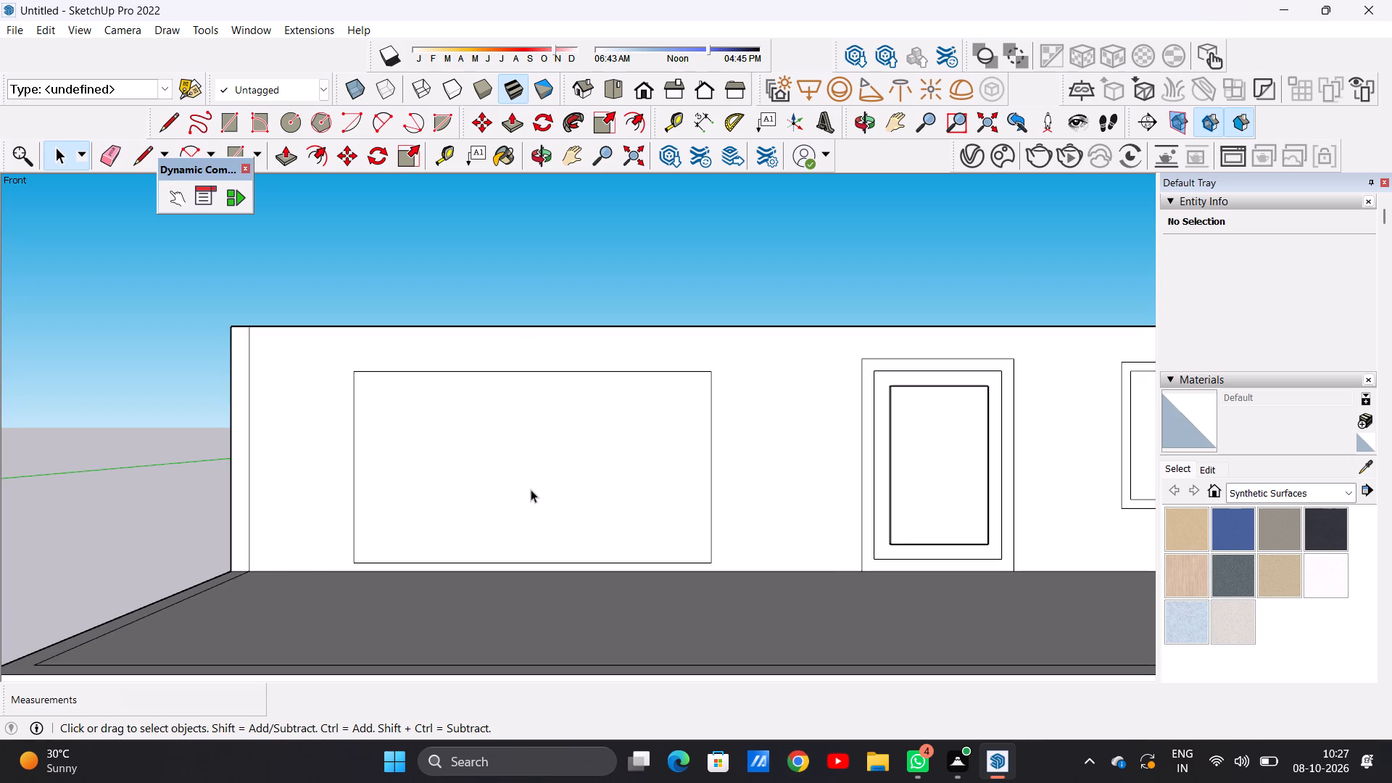
middle_click_drag(697, 369, 535, 495)
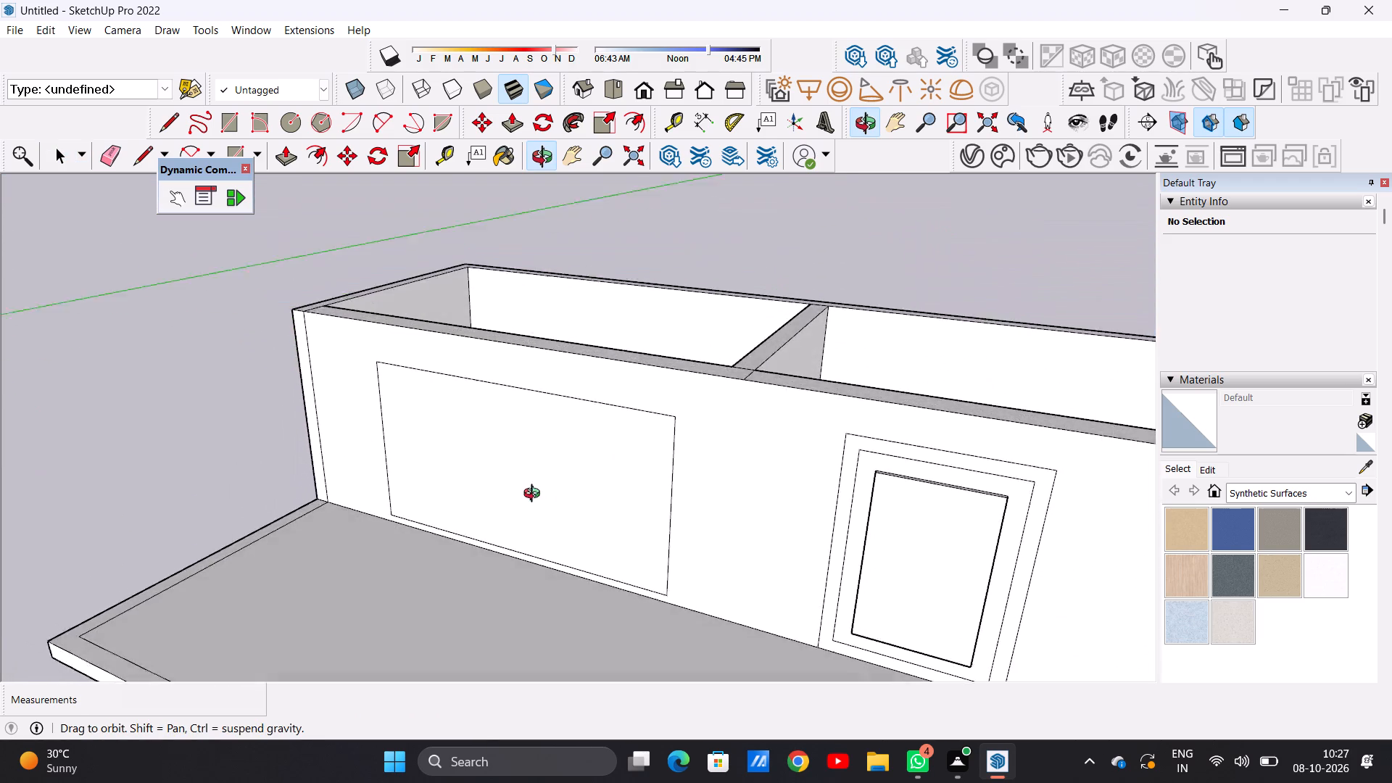
middle_click_drag(535, 495, 527, 564)
scroll(570, 513, "up", 1)
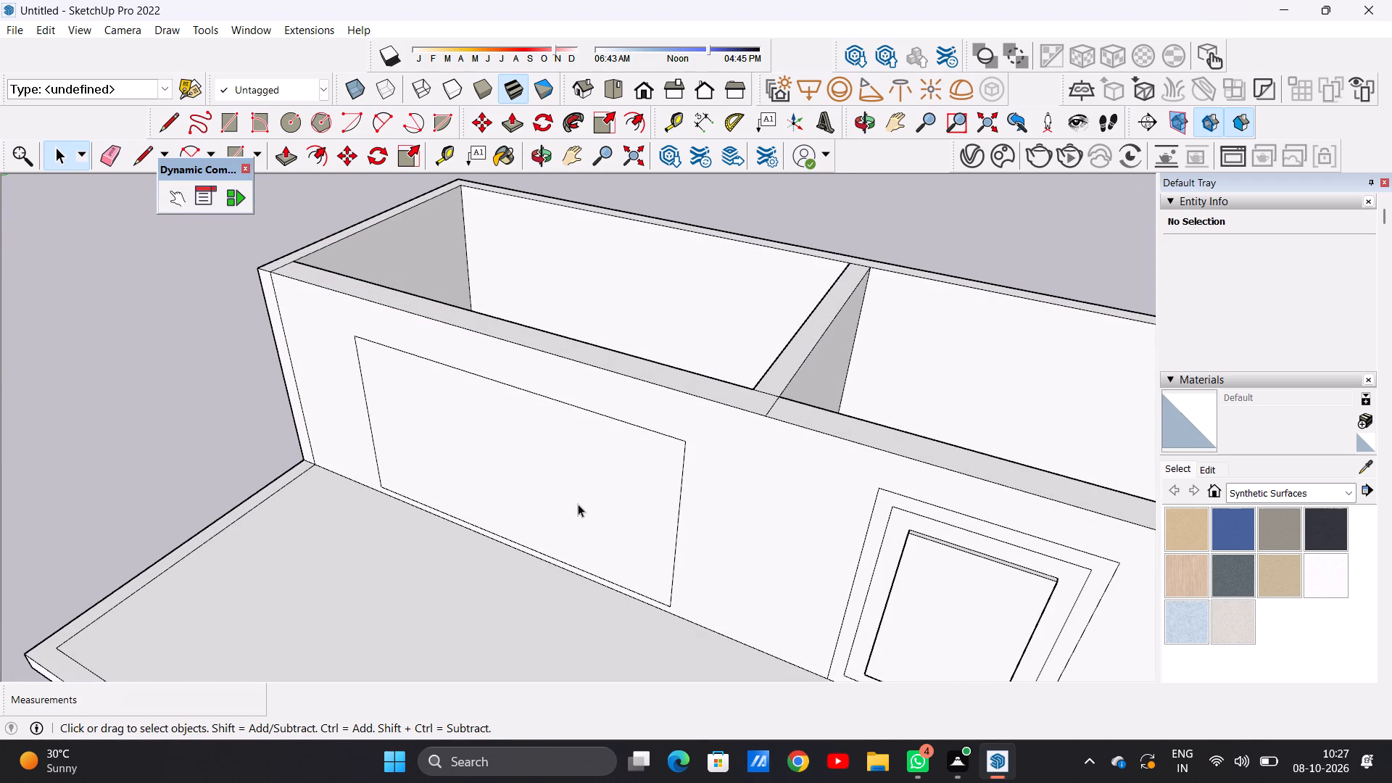
key("p")
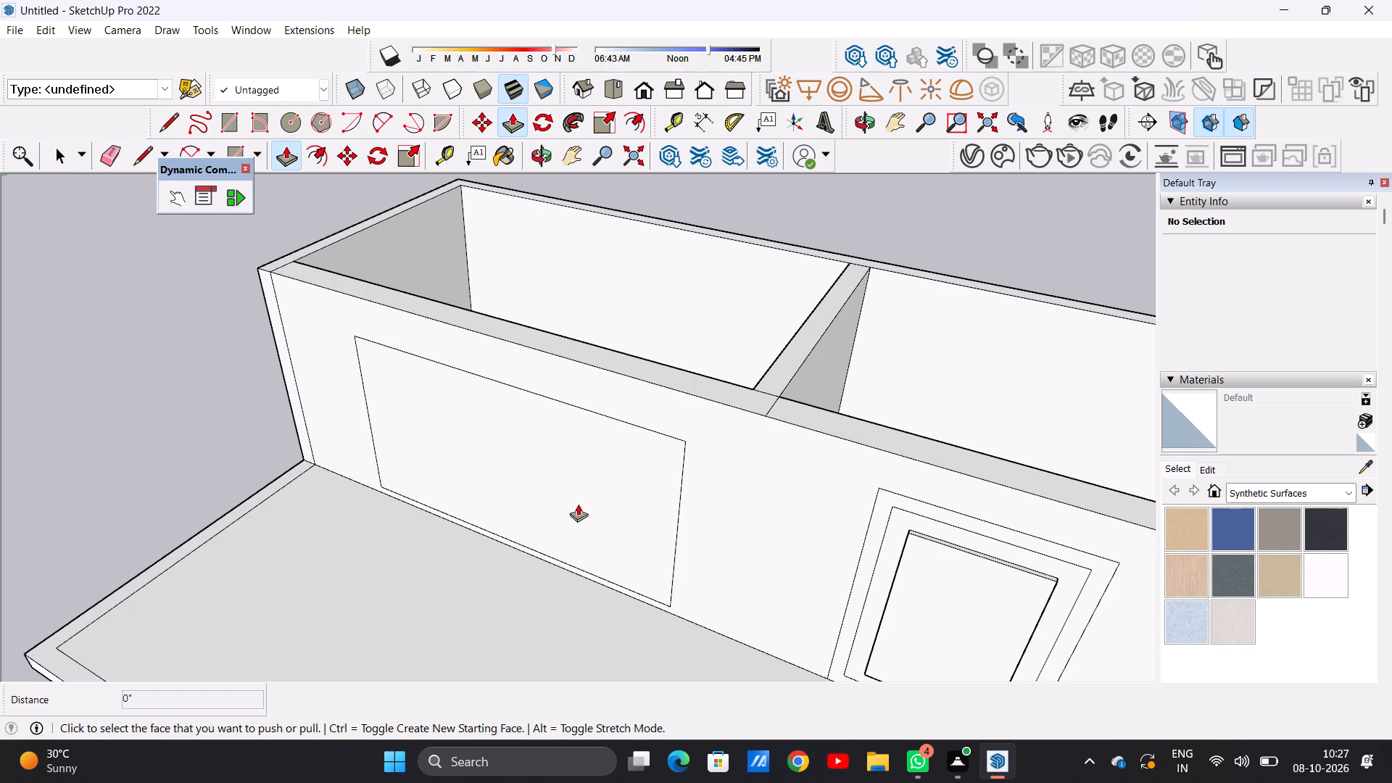
left_click(599, 439)
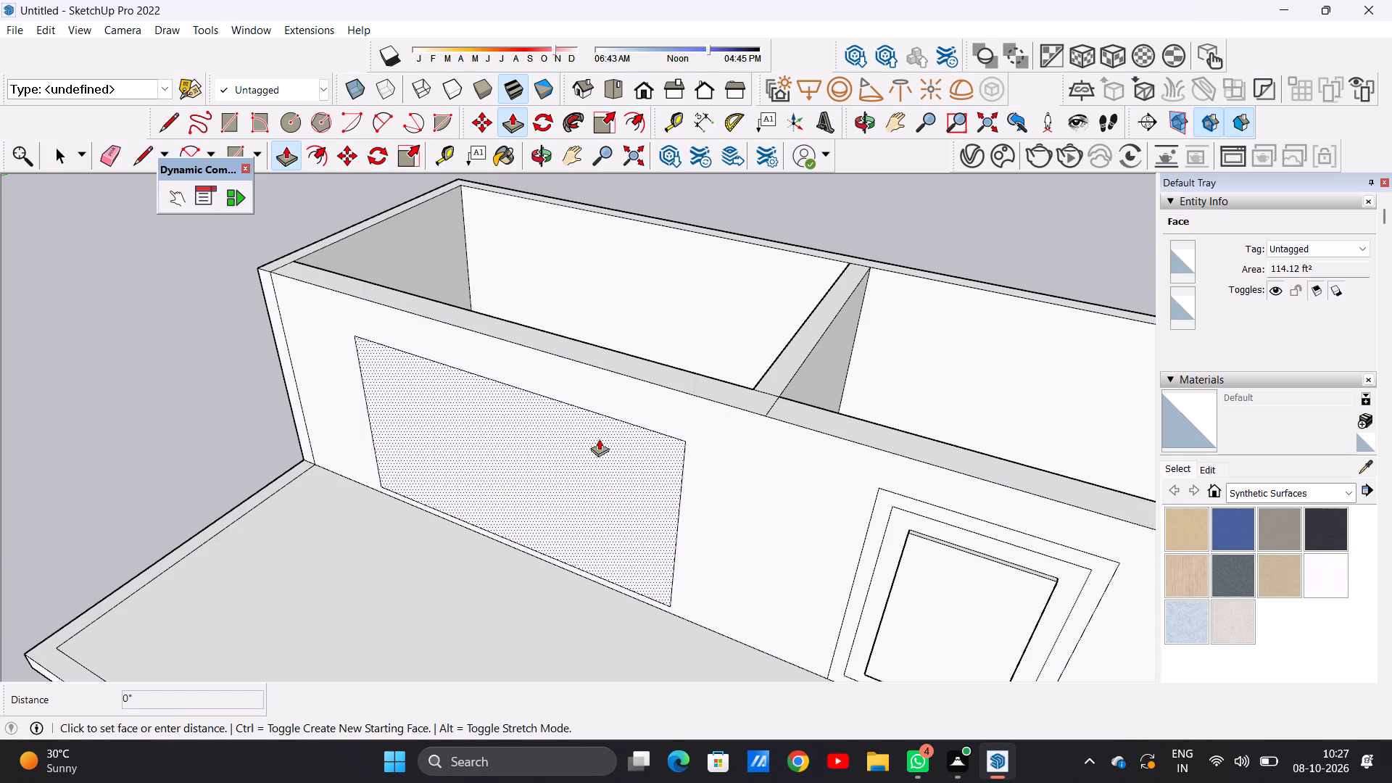
left_click(635, 353)
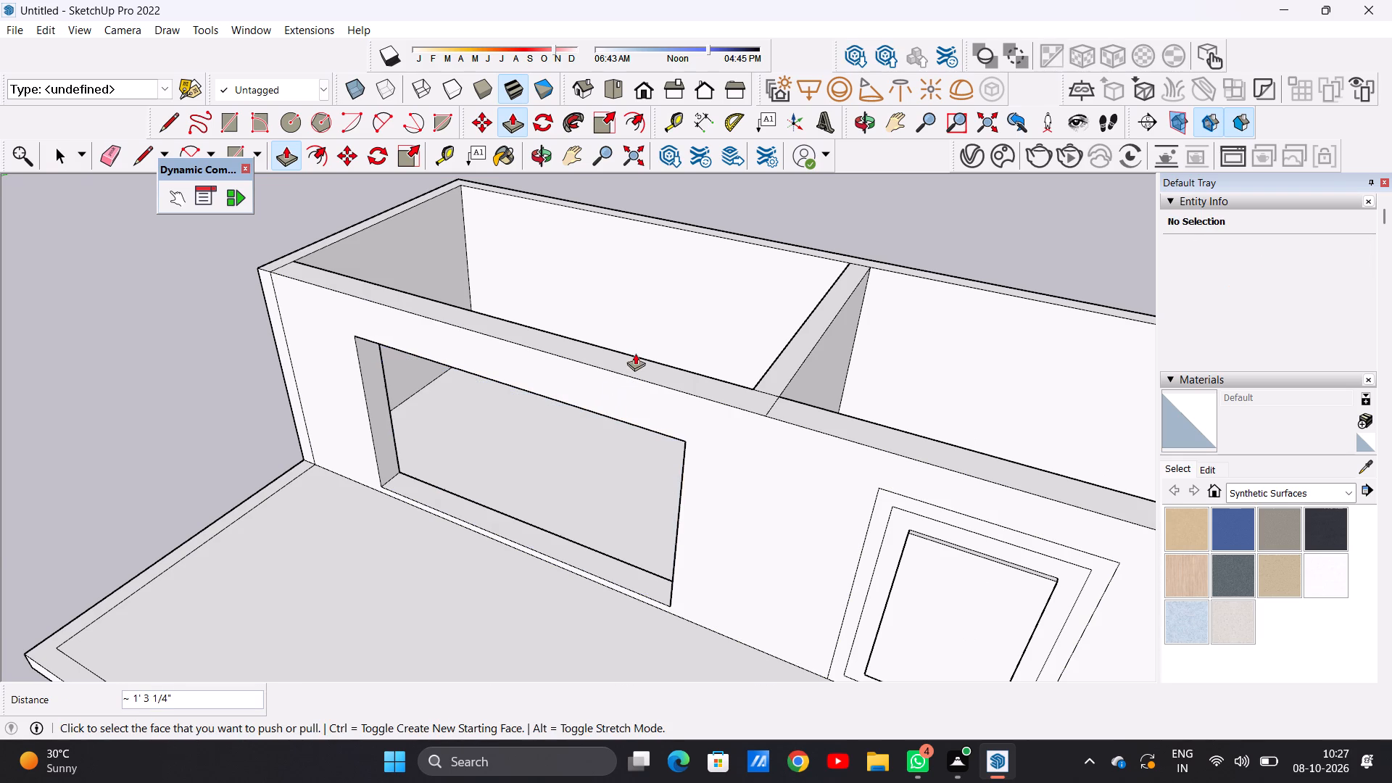
key("space")
Trace the top front edge of the large opening from corner to corner to fill it with a face.
scroll(496, 515, "down", 4)
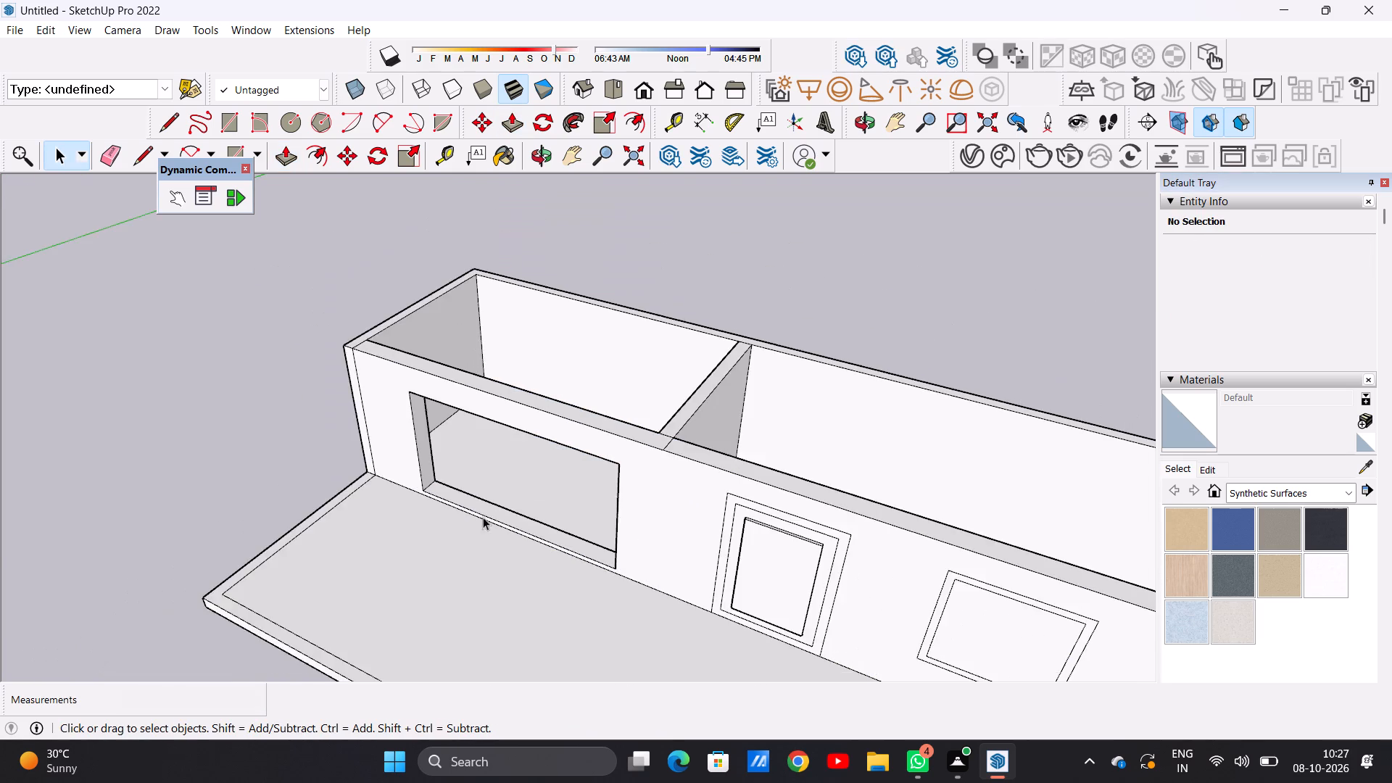
middle_click_drag(484, 517, 639, 348)
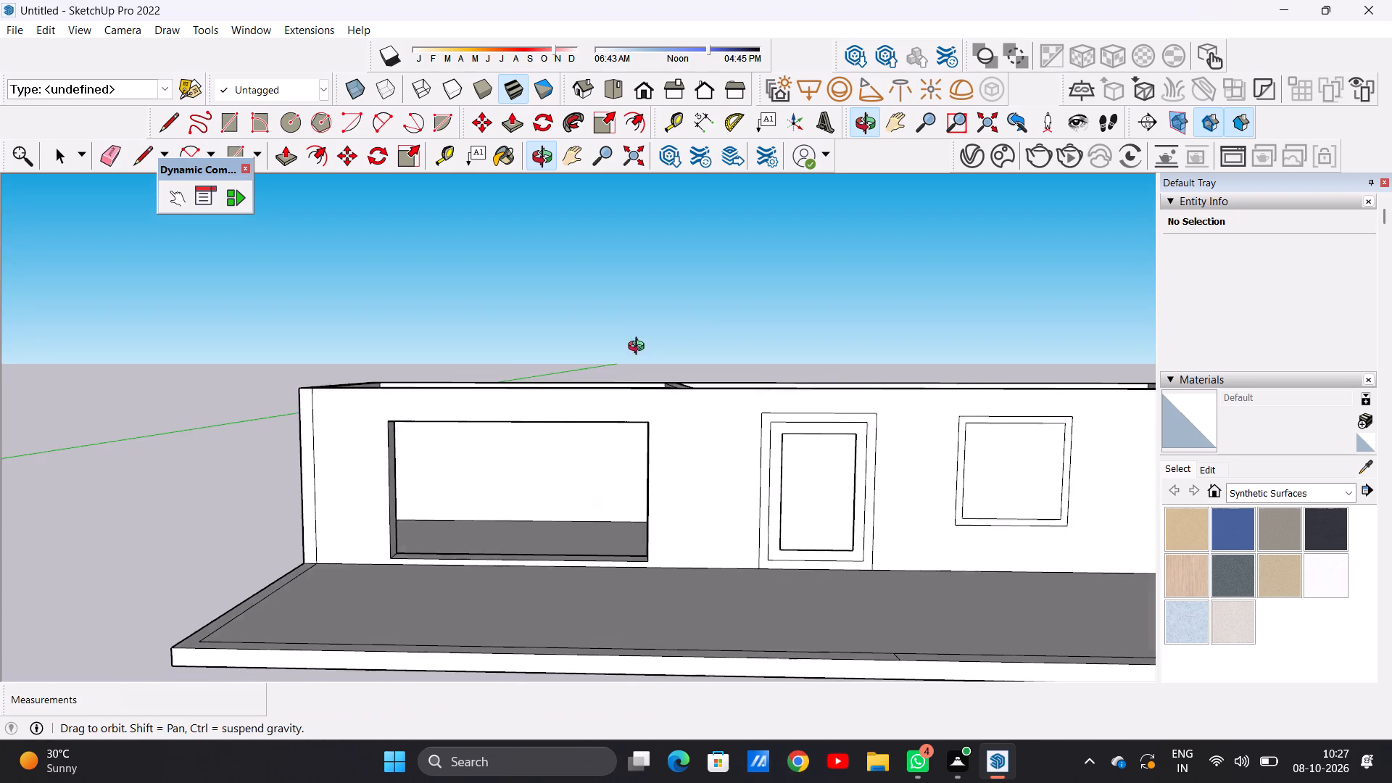
middle_click_drag(639, 348, 641, 347)
scroll(650, 445, "up", 1)
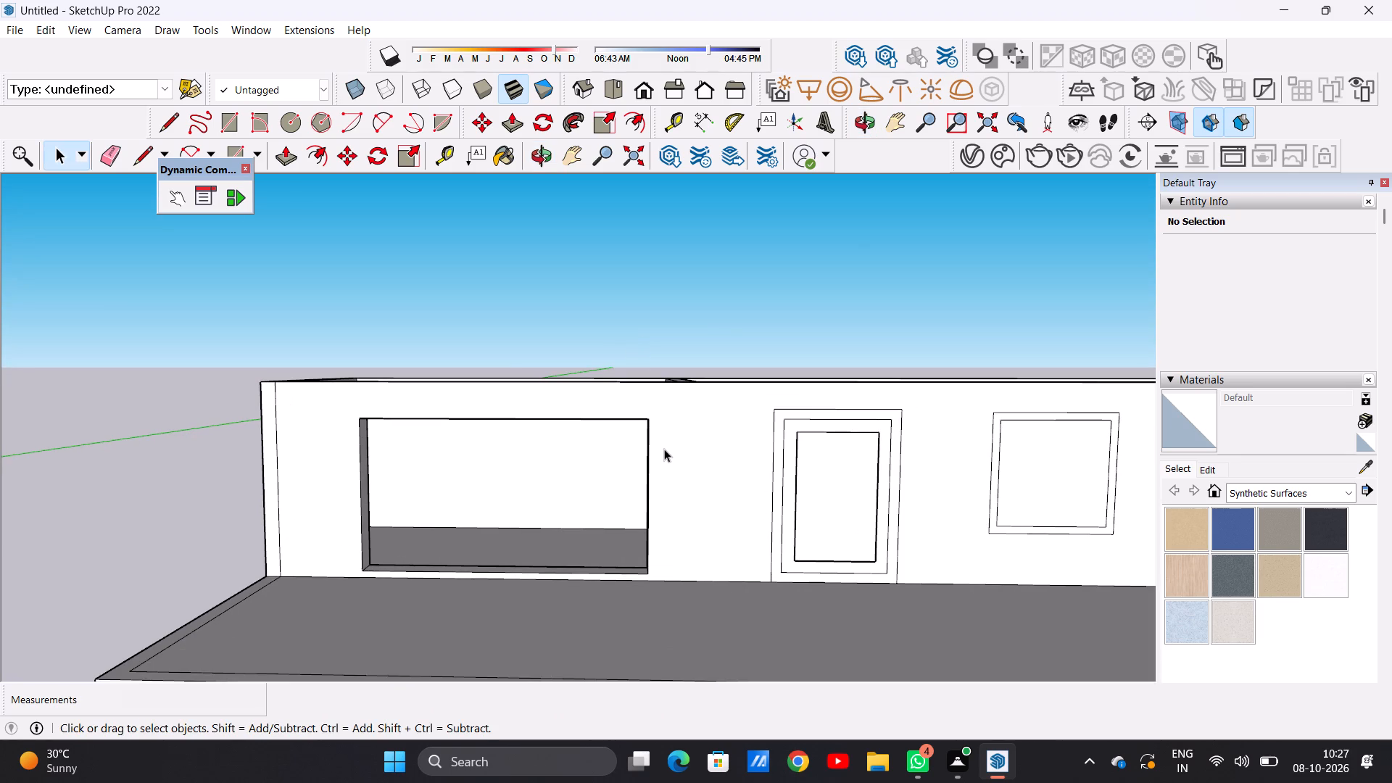
key("l")
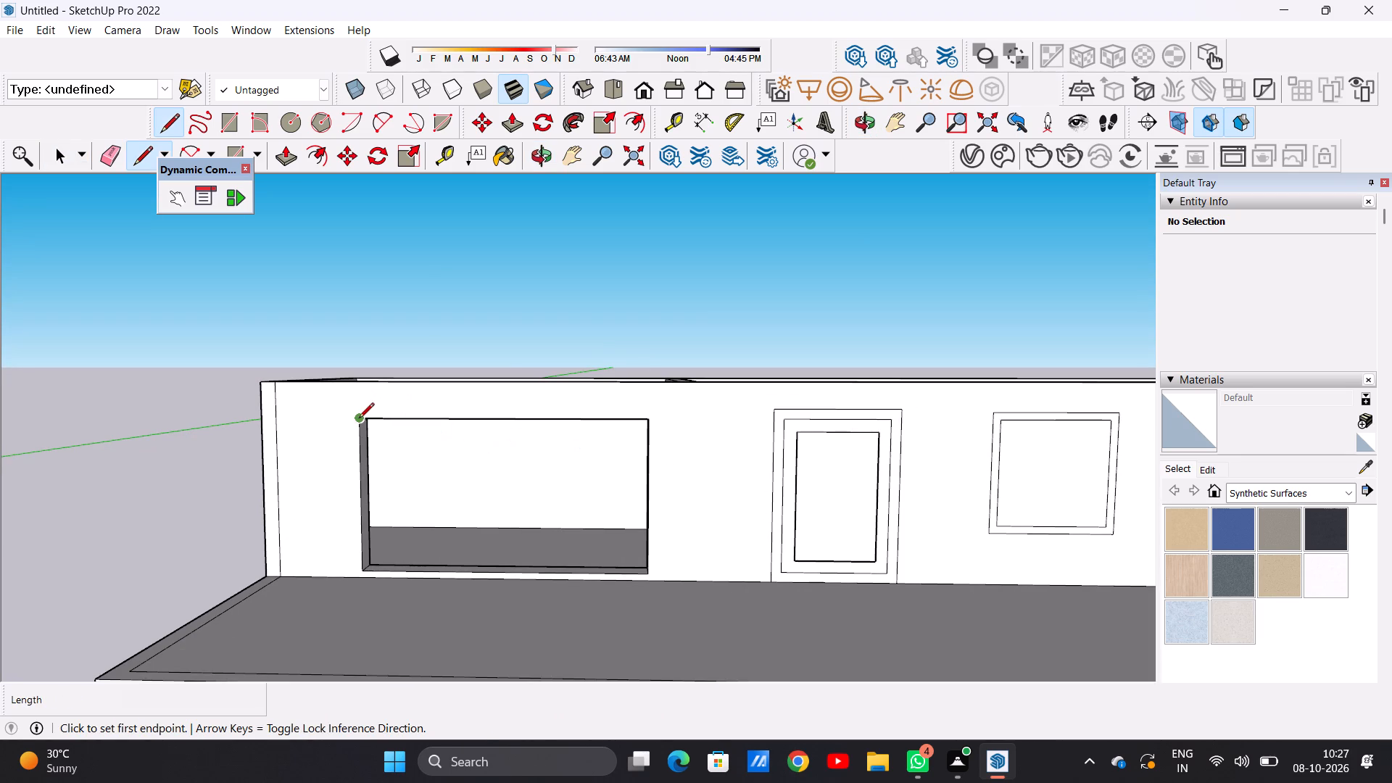
left_click(359, 419)
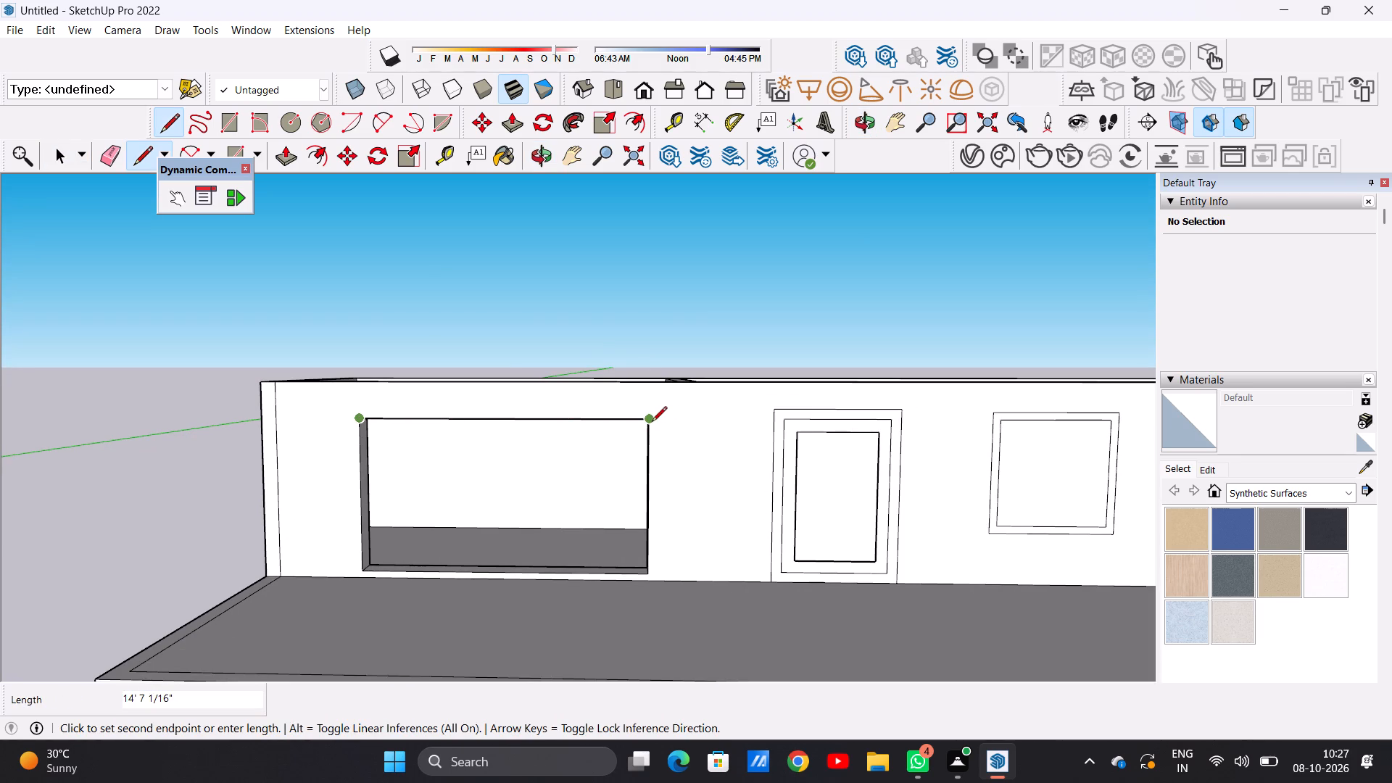
left_click(652, 423)
key("space")
Offset the large window face's outline inward by about 4 5/16" to form its frame.
type("OF")
scroll(531, 492, "down", 3)
scroll(521, 453, "up", 5)
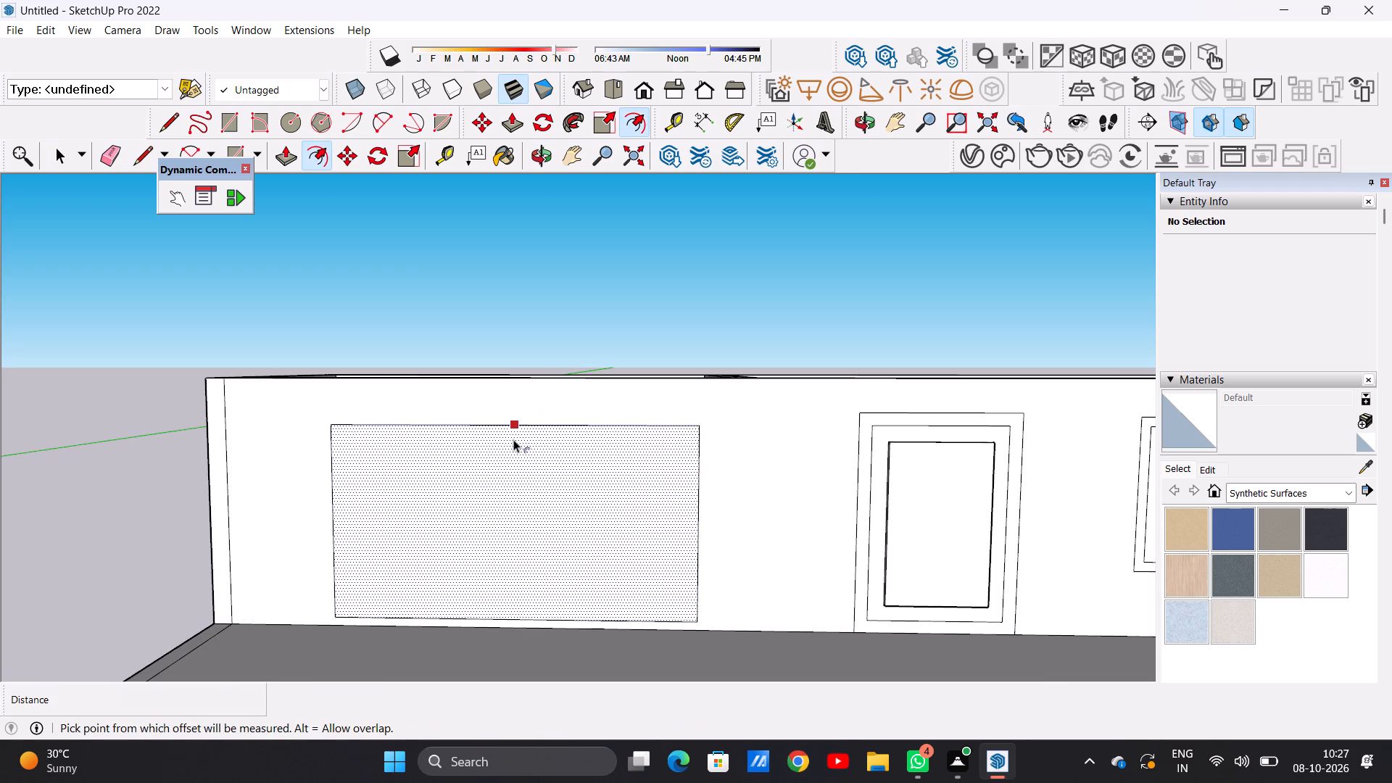
left_click(513, 439)
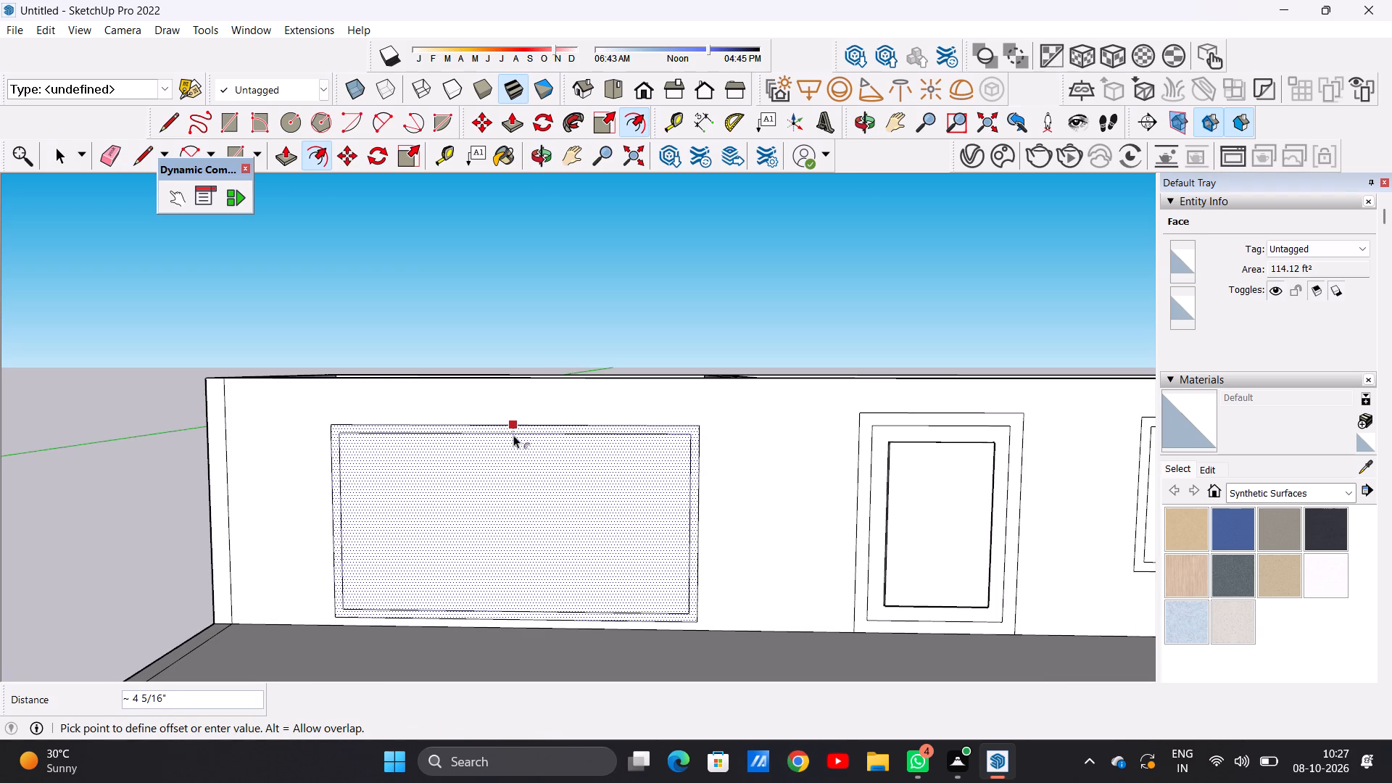
left_click(513, 435)
key("space")
Draw a horizontal line about 13' 9 3/4" long across the upper part of the large window's inner panel.
scroll(555, 521, "down", 3)
scroll(681, 530, "down", 4)
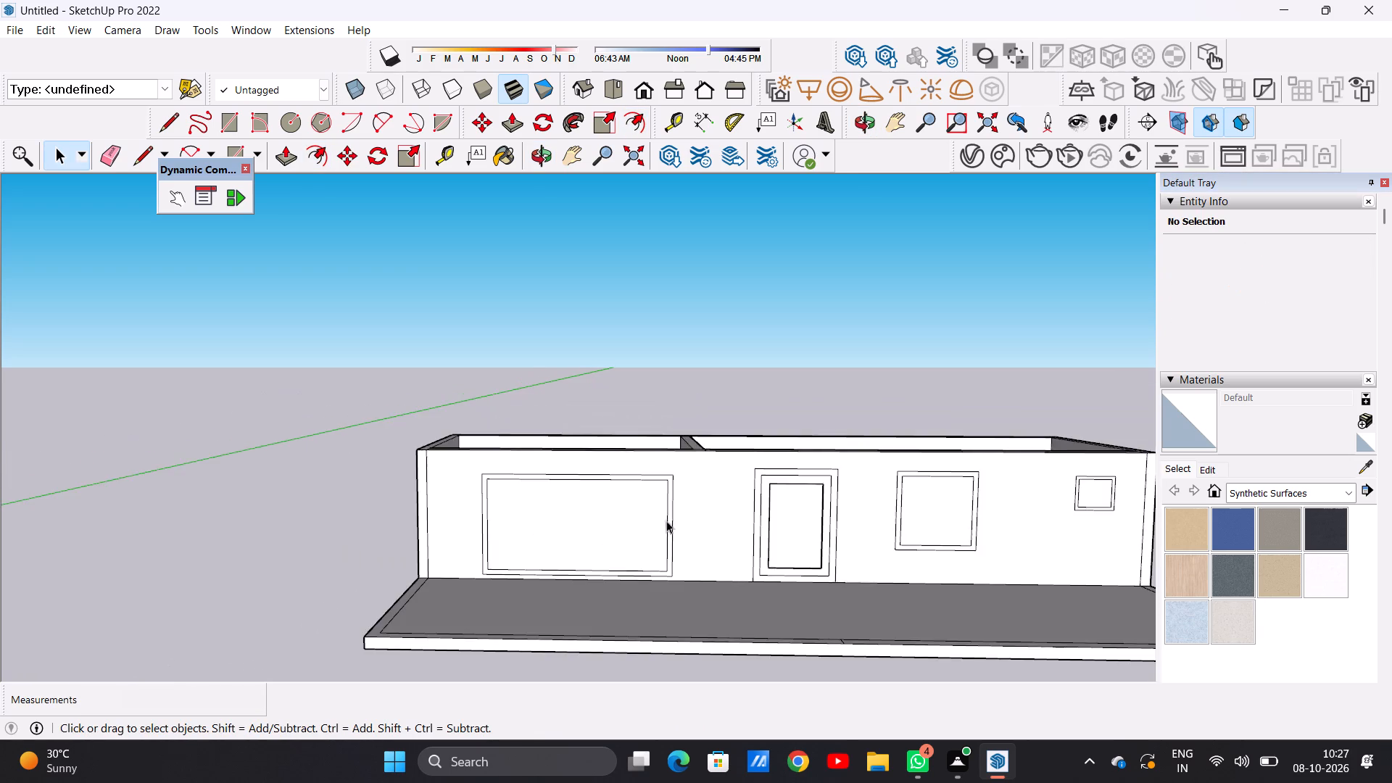
scroll(516, 528, "up", 4)
middle_click_drag(568, 531, 584, 483)
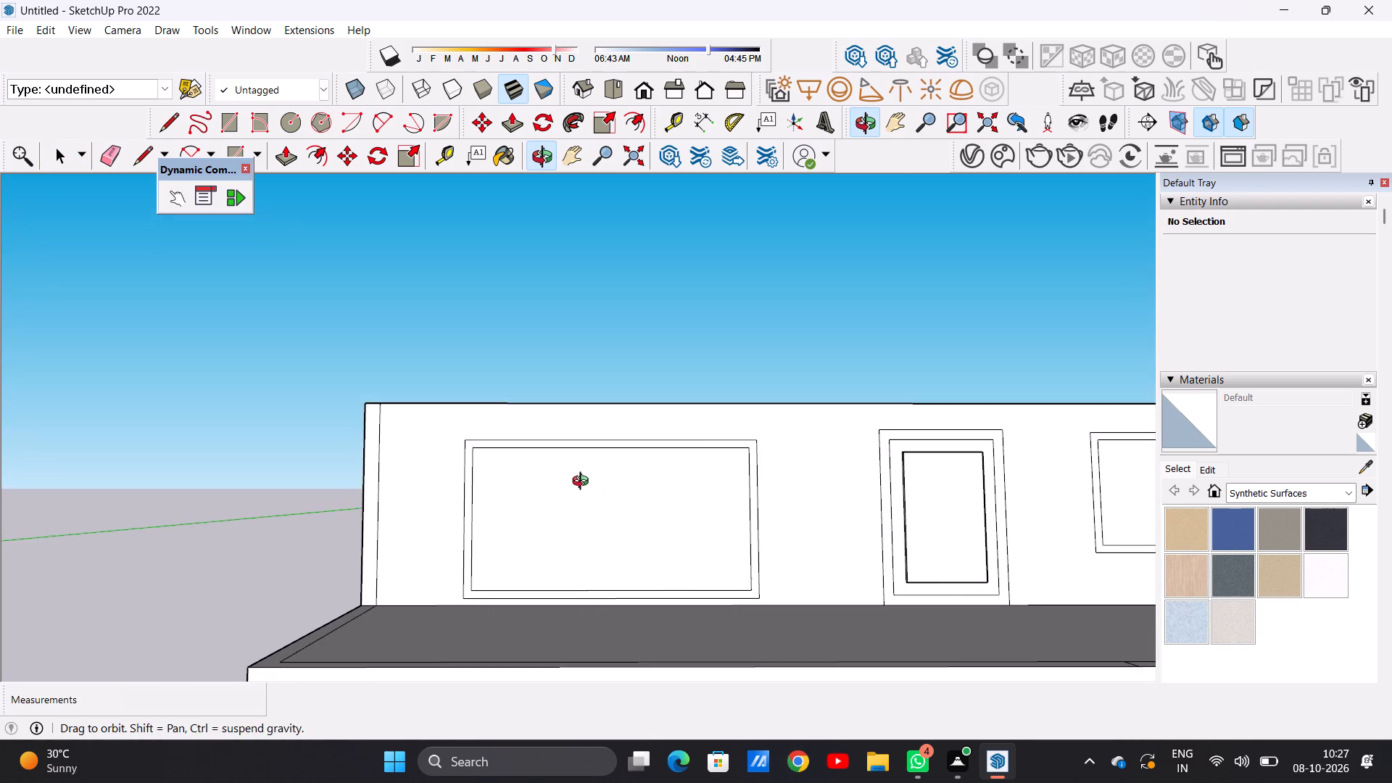
middle_click_drag(584, 483, 581, 494)
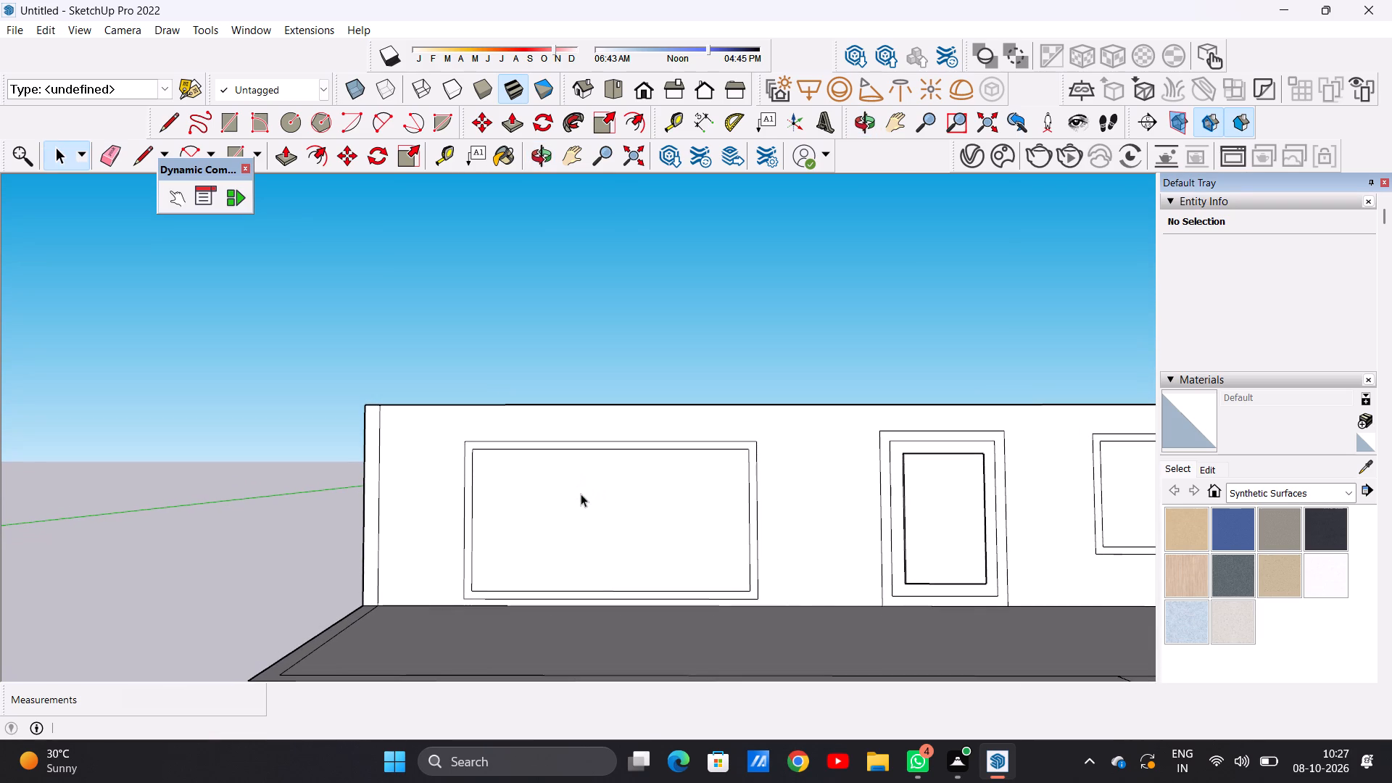
key("l")
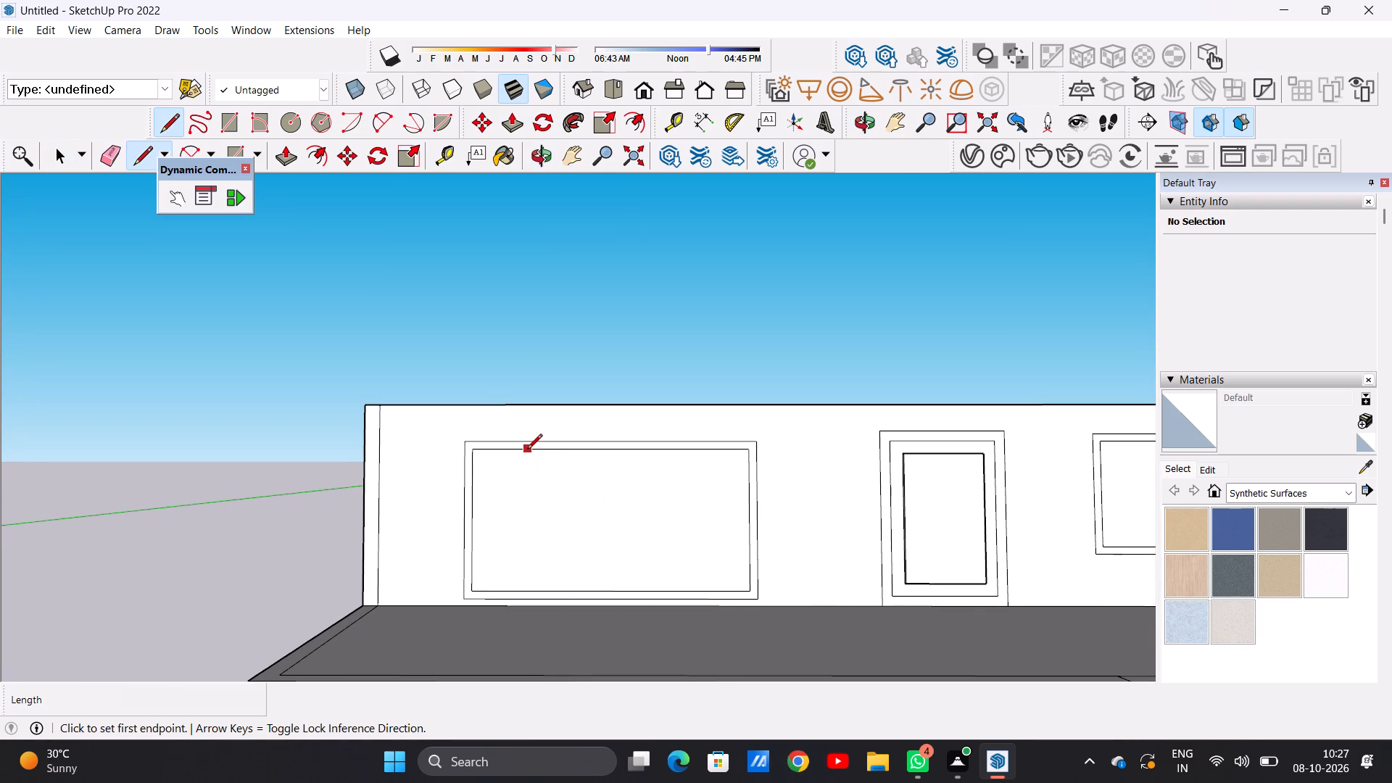
left_click(474, 489)
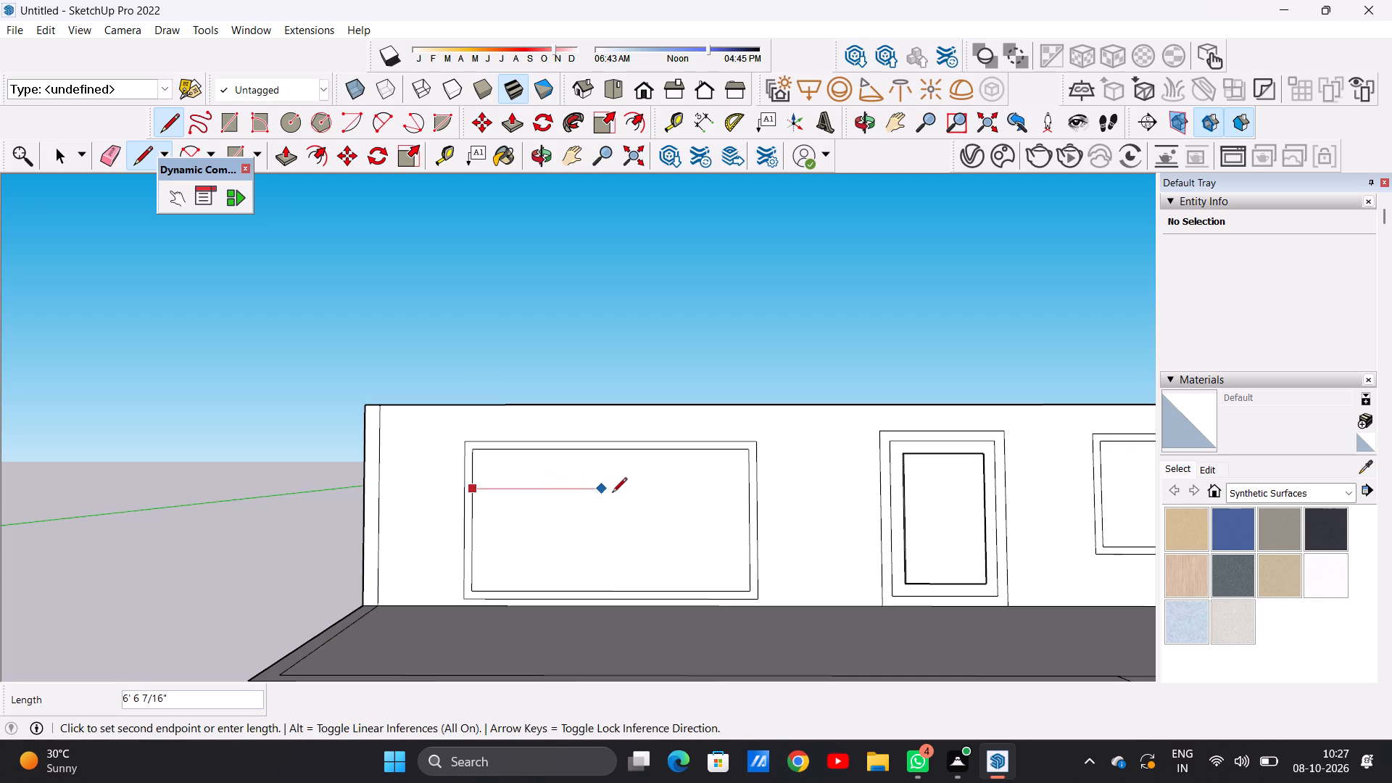
left_click(748, 491)
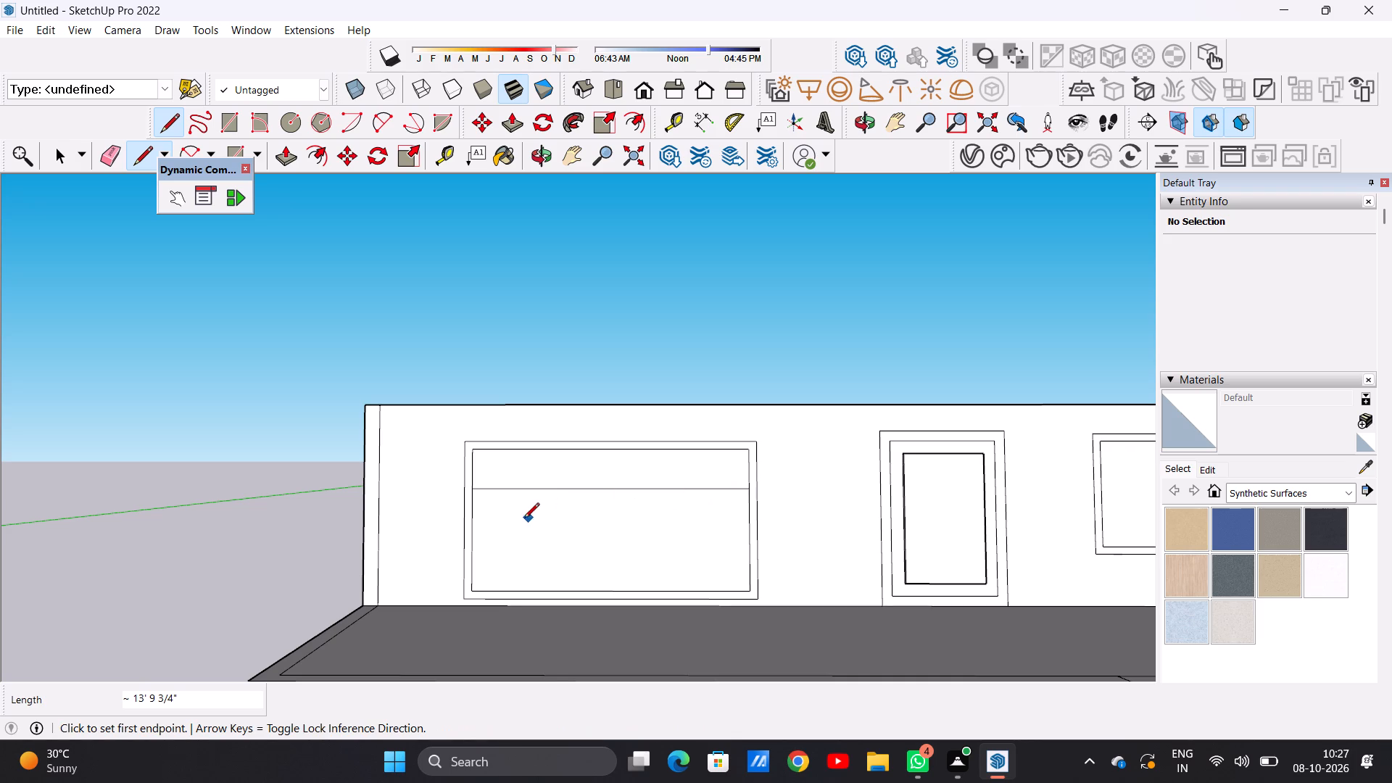
Draw a second horizontal line about 13' 9 3/4" long just below the first, completing the large window's crossbar.
scroll(524, 519, "up", 4)
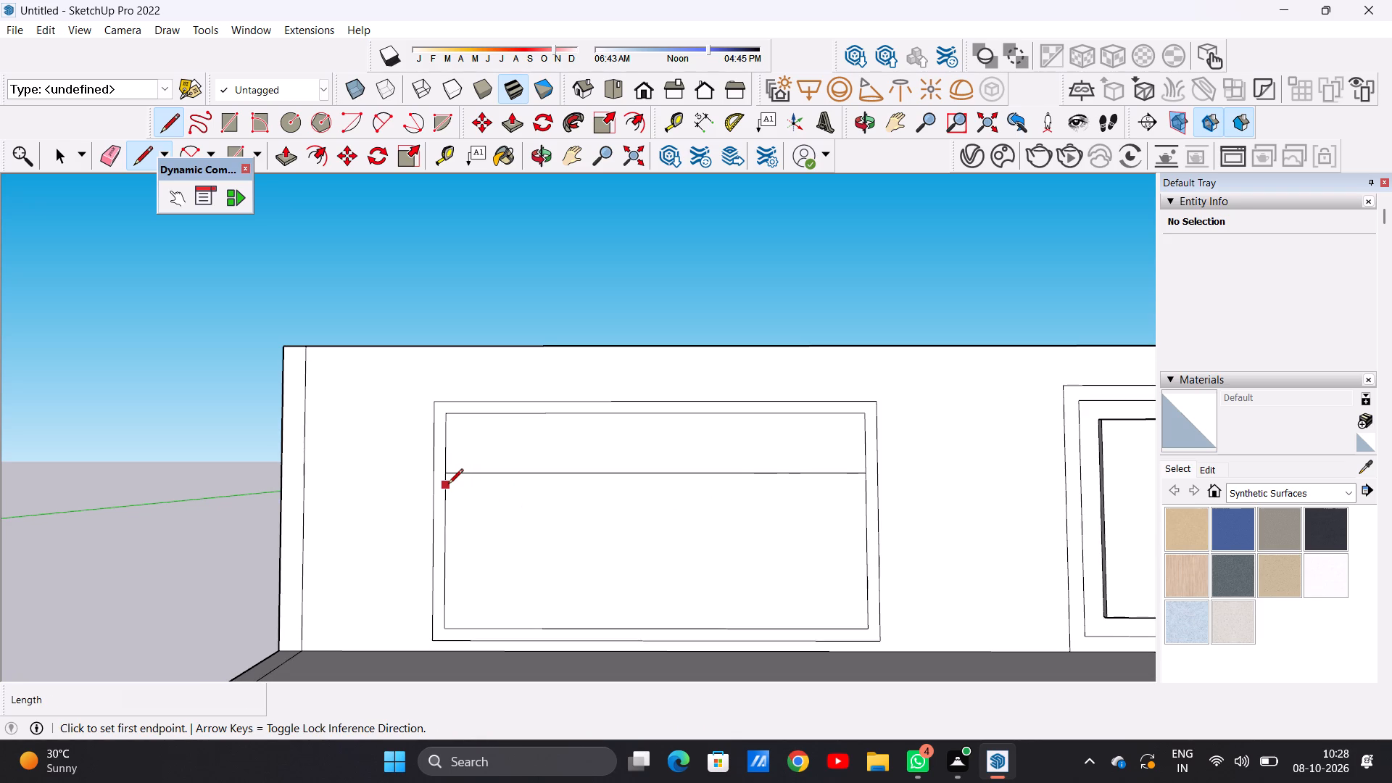
scroll(448, 485, "down", 1)
scroll(448, 485, "up", 5)
scroll(448, 485, "down", 1)
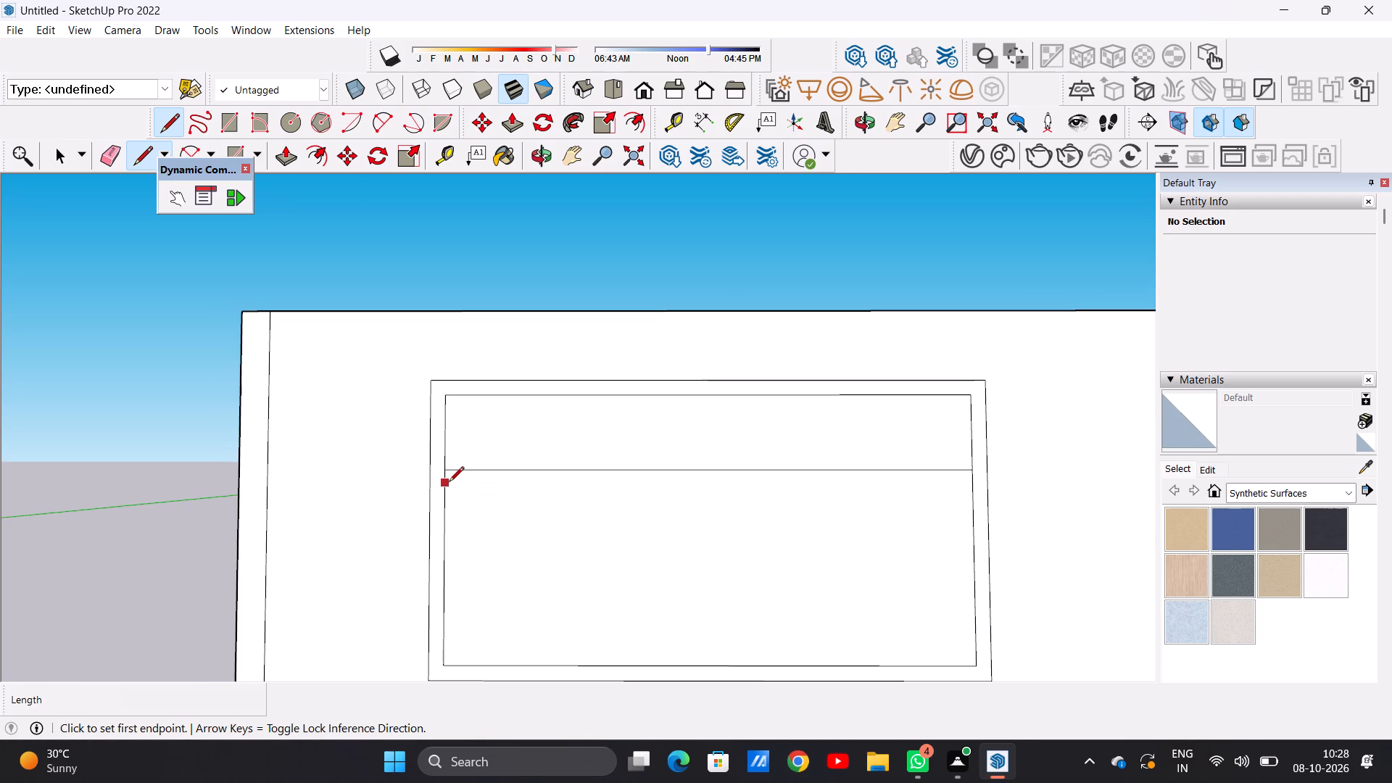
left_click(445, 482)
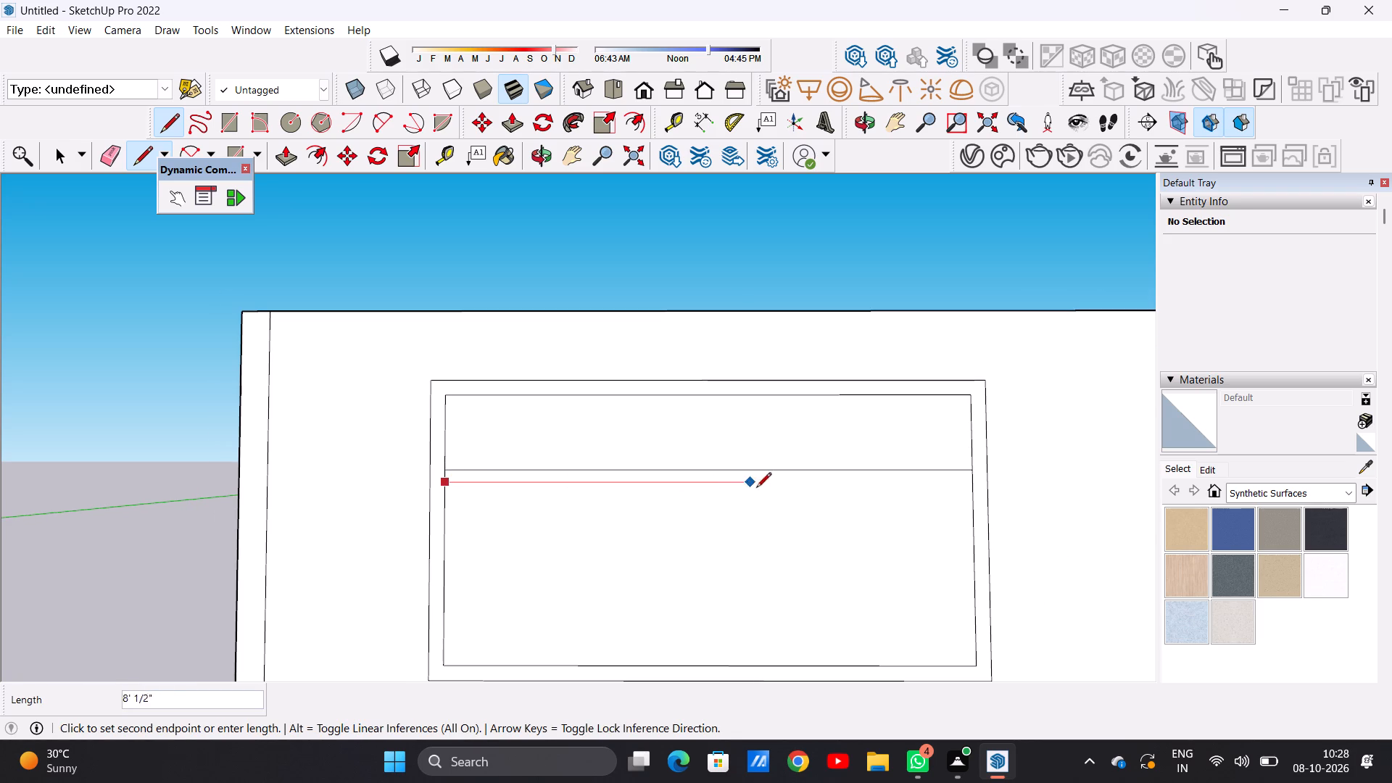
left_click(974, 483)
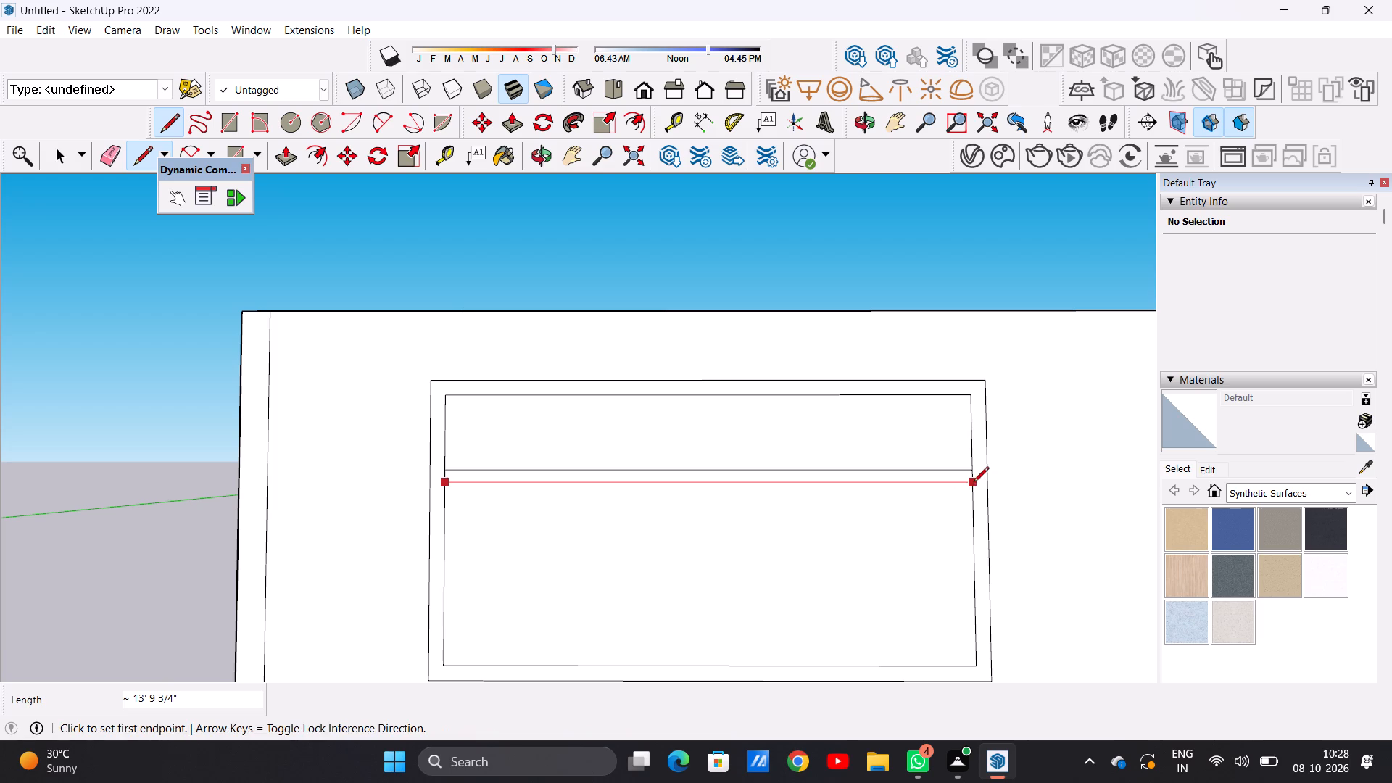
Draw a vertical line about 7' 9/16" long across the window's inner panel, near the end farthest from the door.
scroll(743, 524, "down", 6)
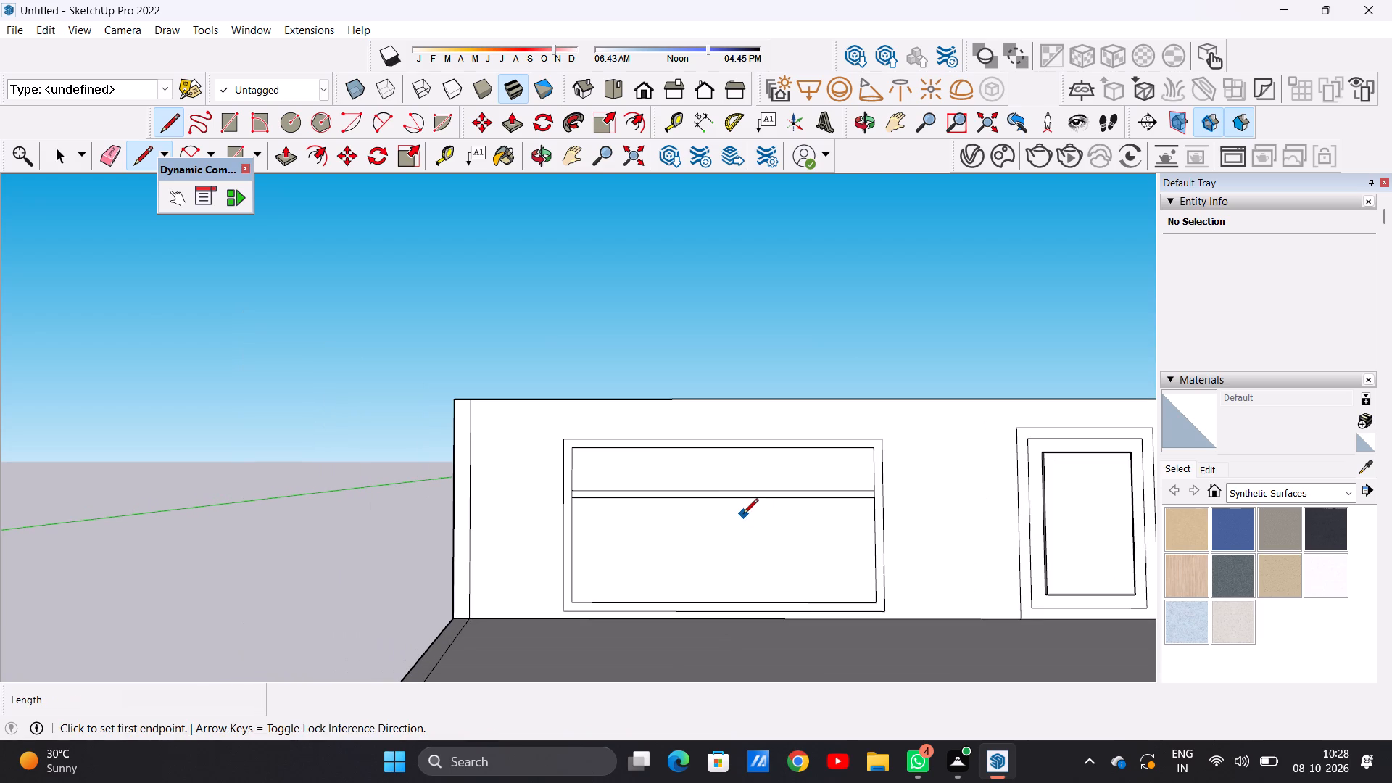
left_click(625, 448)
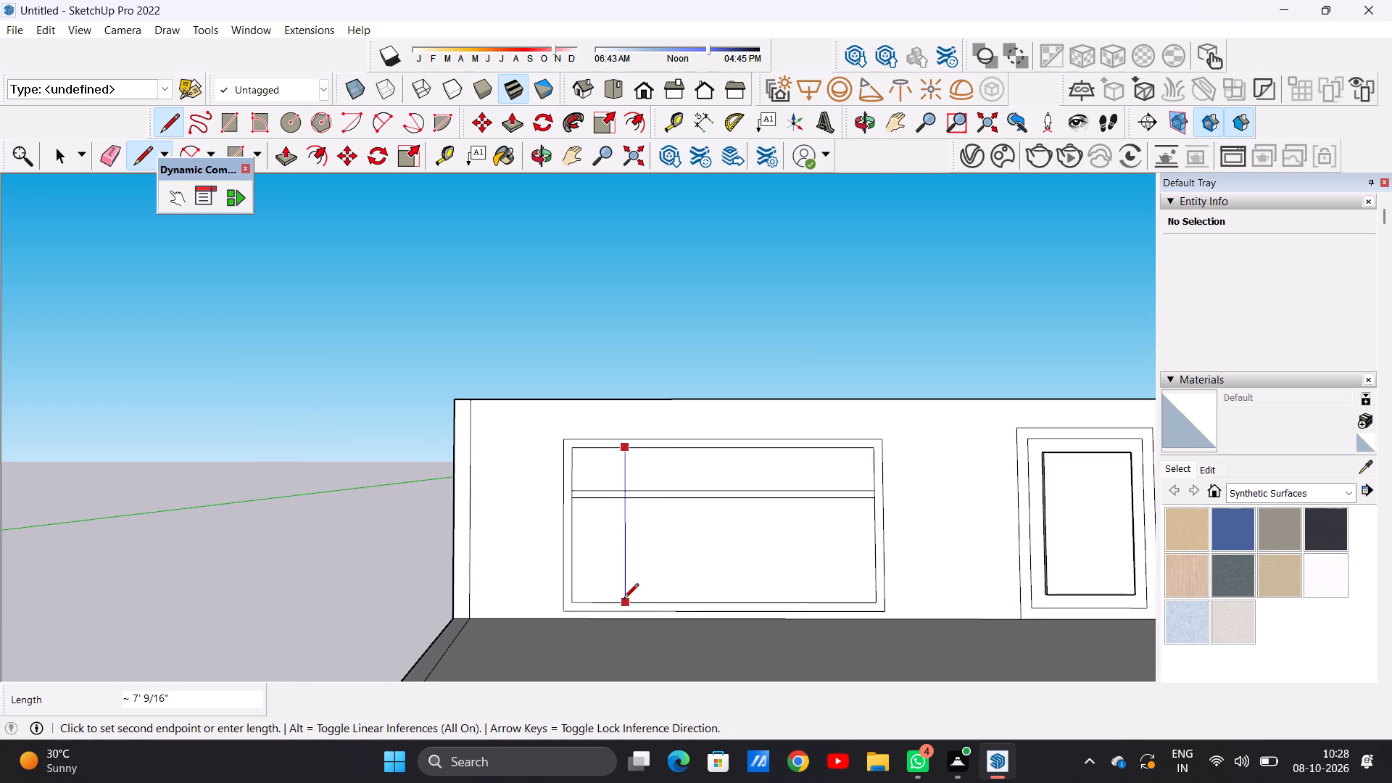
left_click(623, 601)
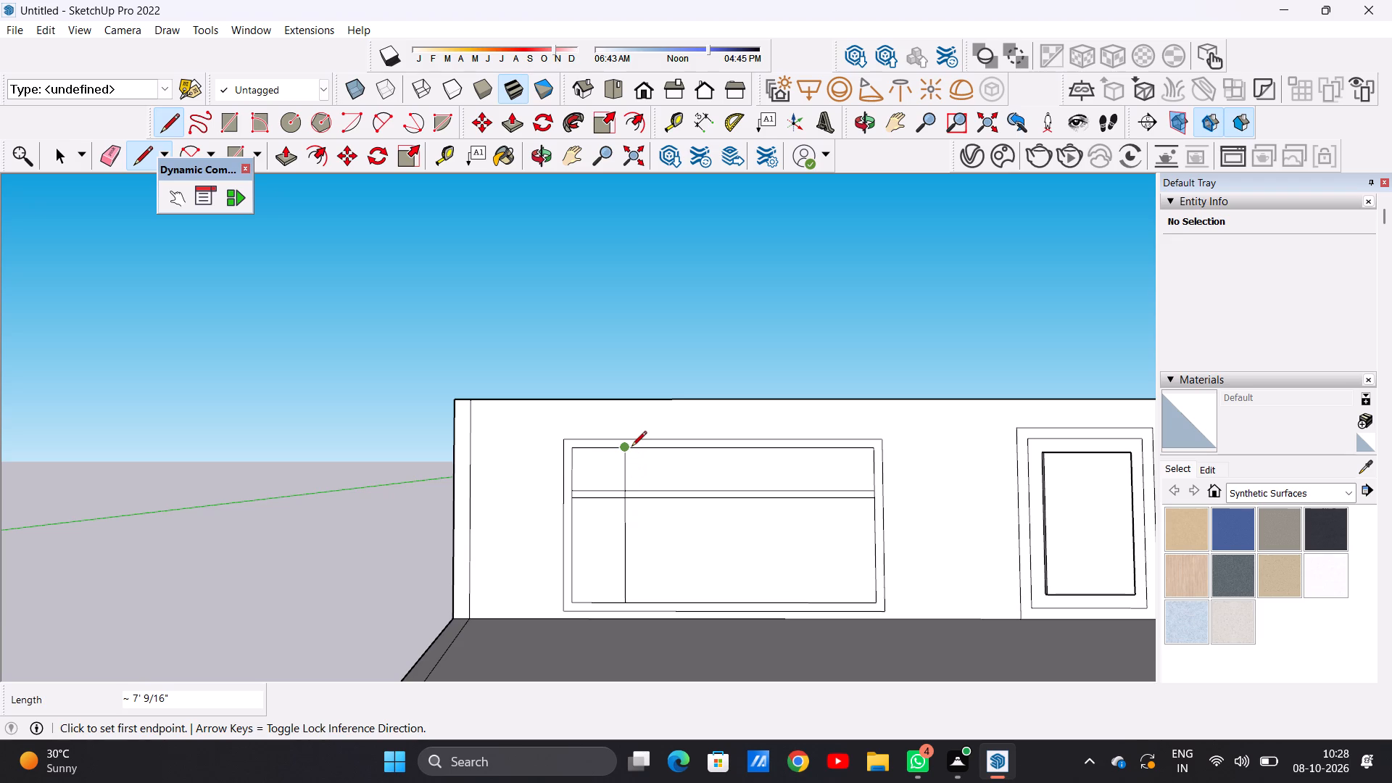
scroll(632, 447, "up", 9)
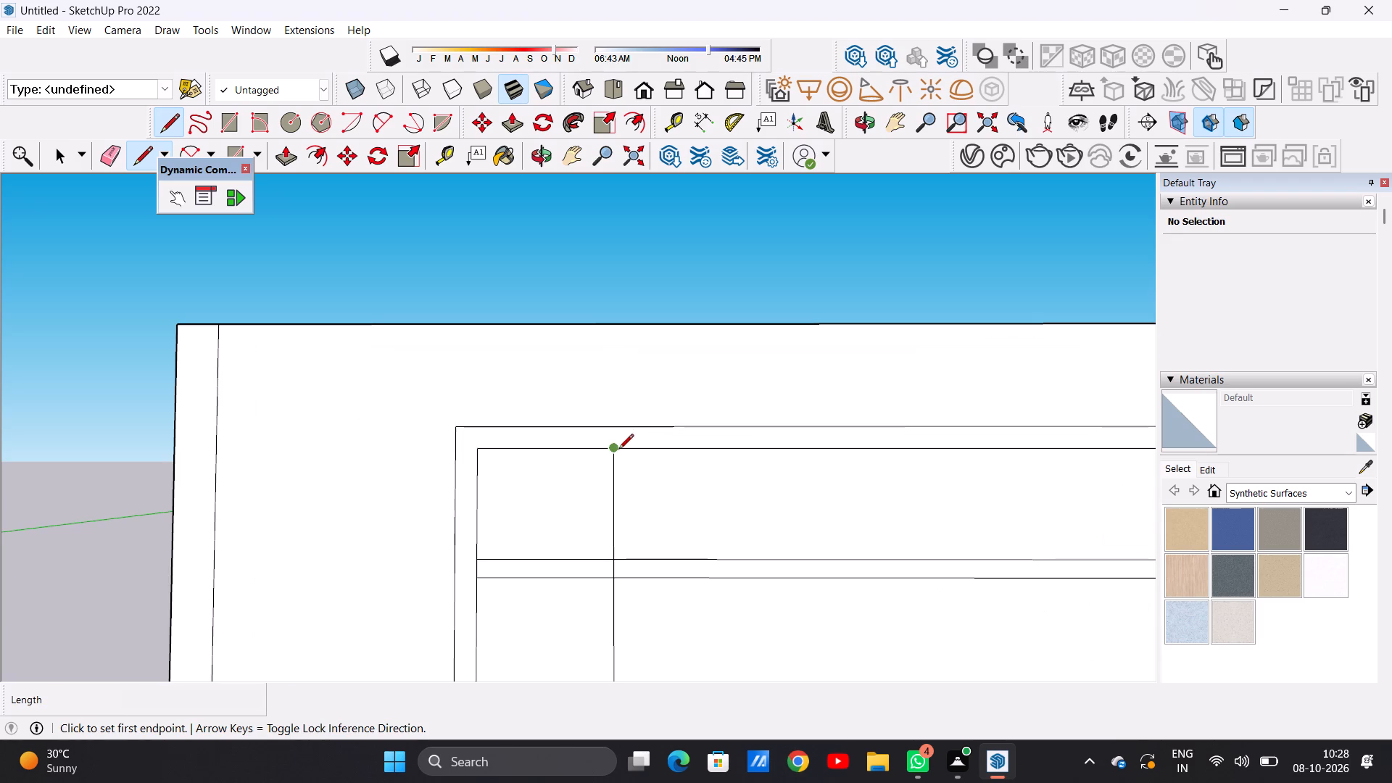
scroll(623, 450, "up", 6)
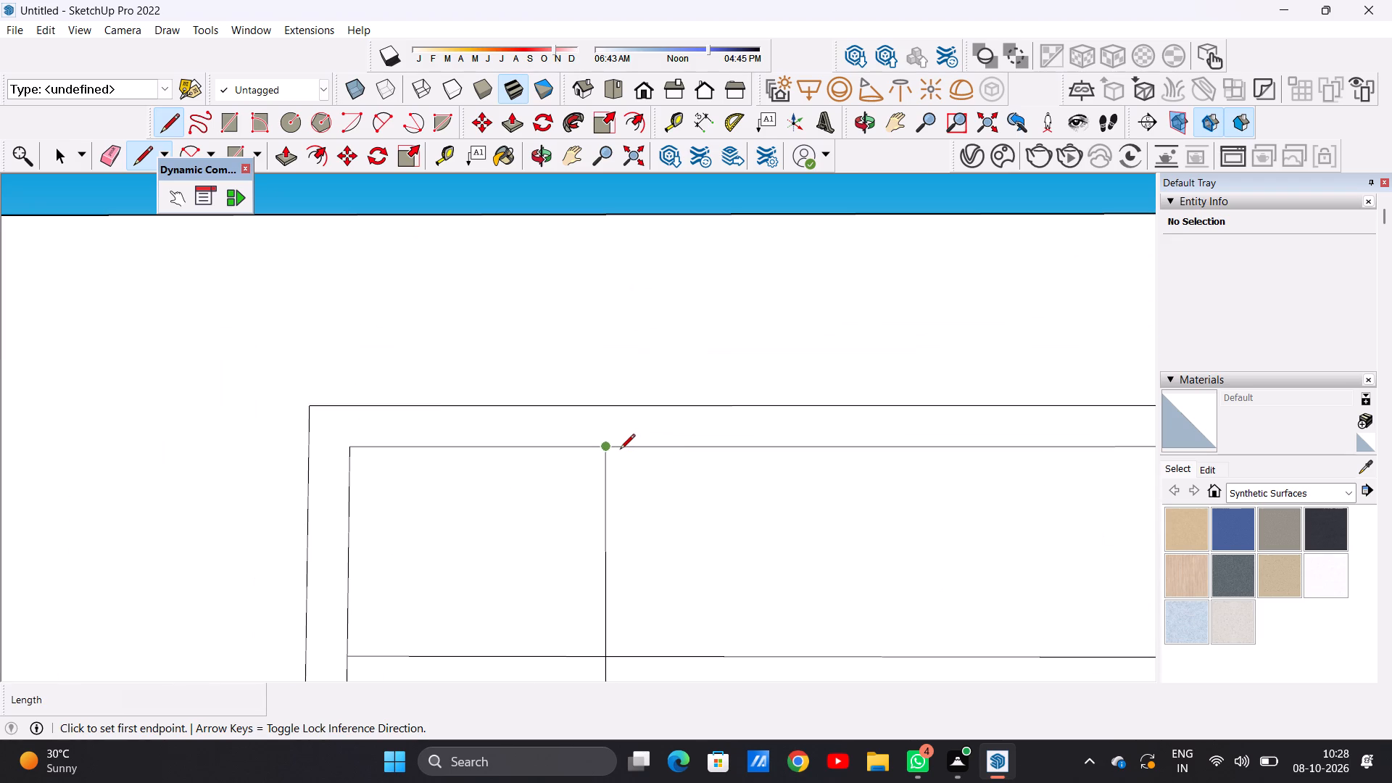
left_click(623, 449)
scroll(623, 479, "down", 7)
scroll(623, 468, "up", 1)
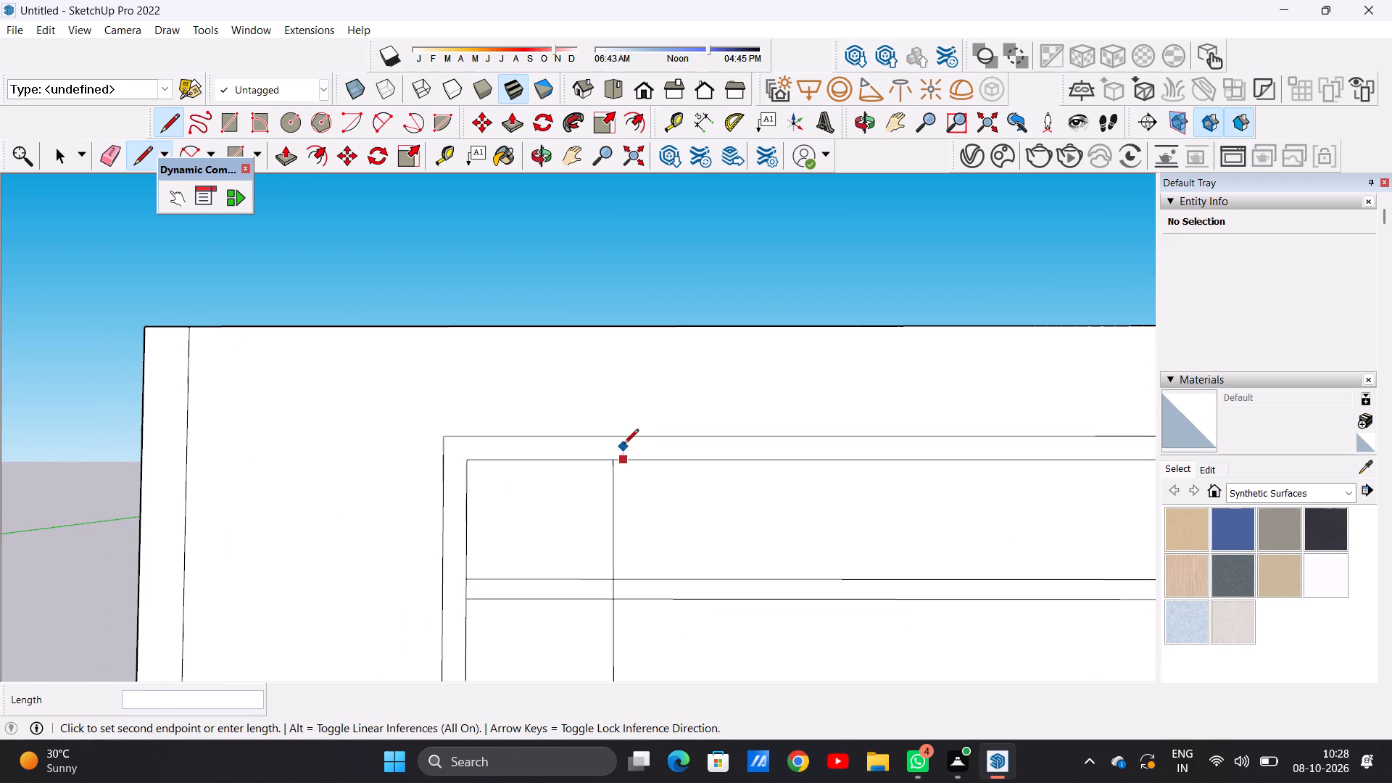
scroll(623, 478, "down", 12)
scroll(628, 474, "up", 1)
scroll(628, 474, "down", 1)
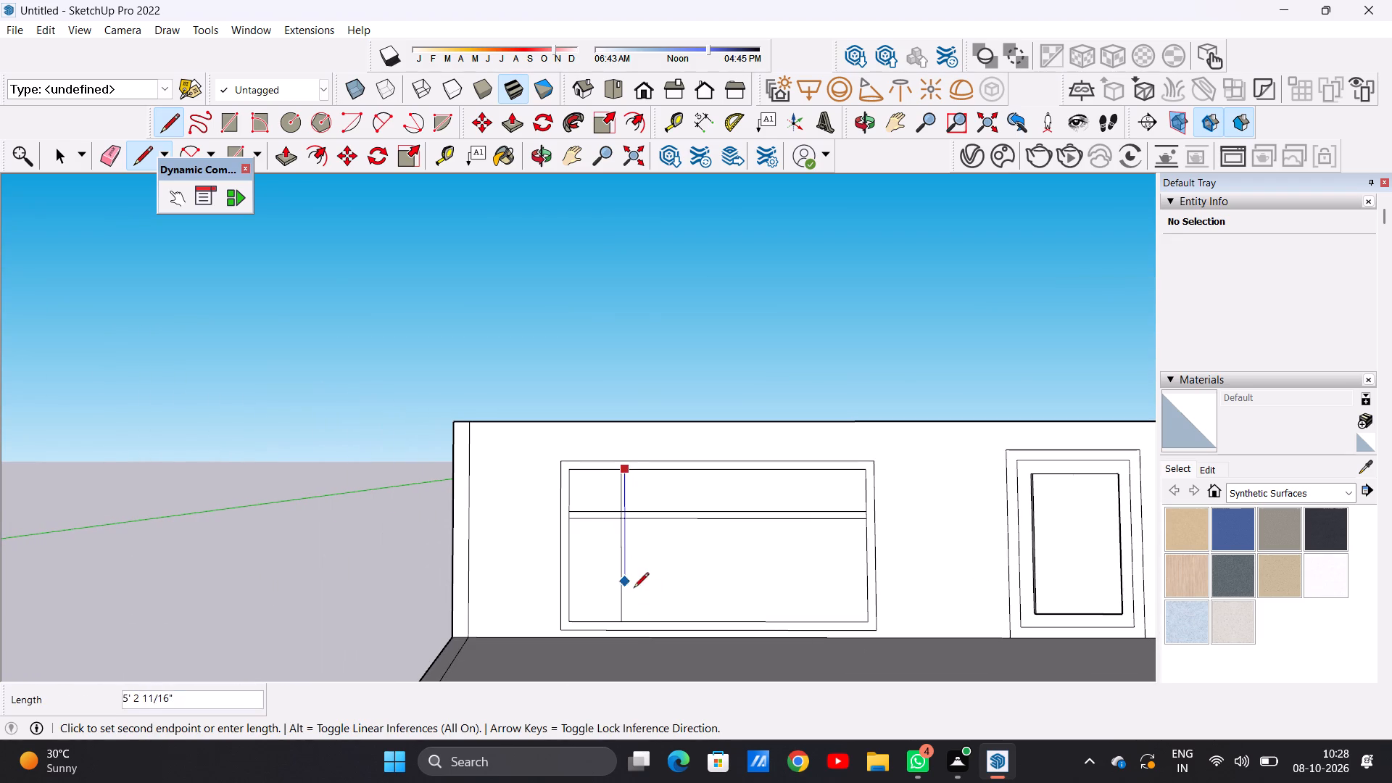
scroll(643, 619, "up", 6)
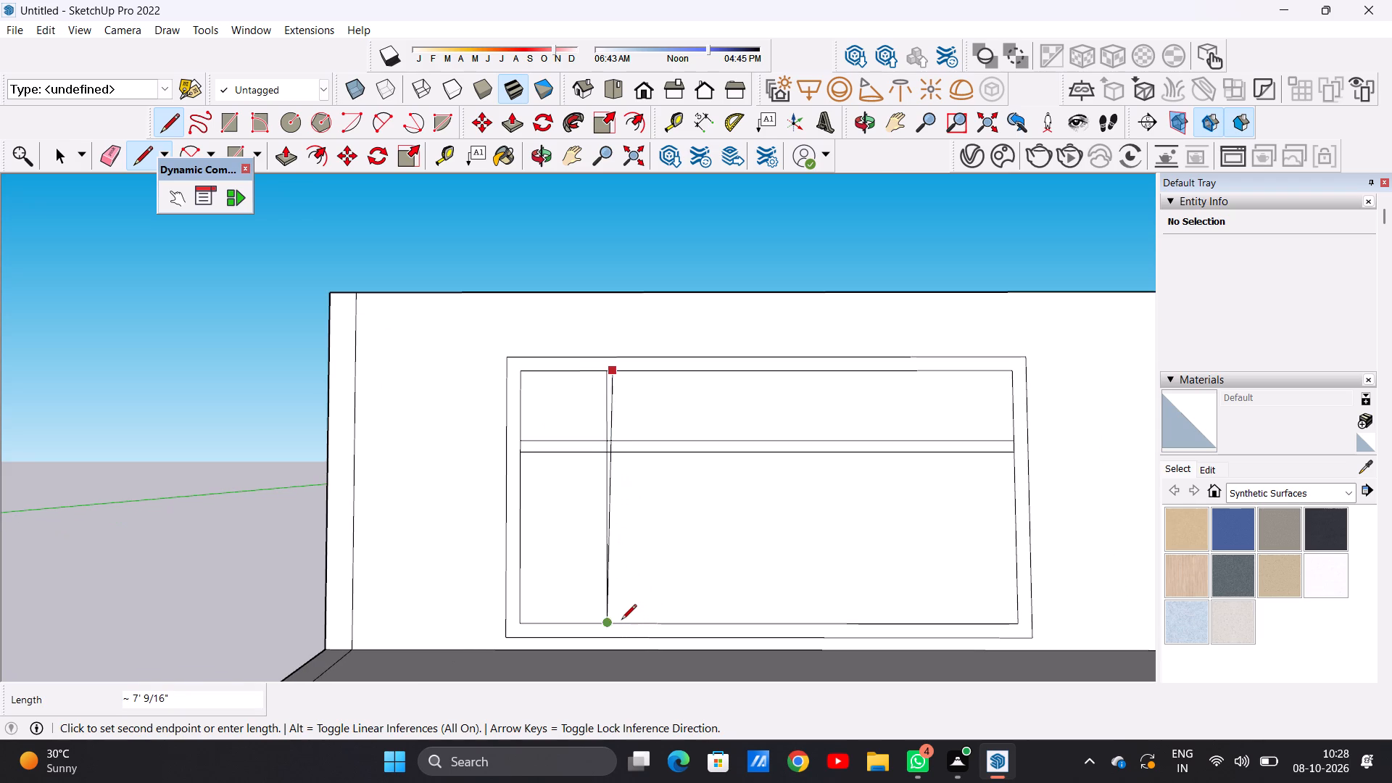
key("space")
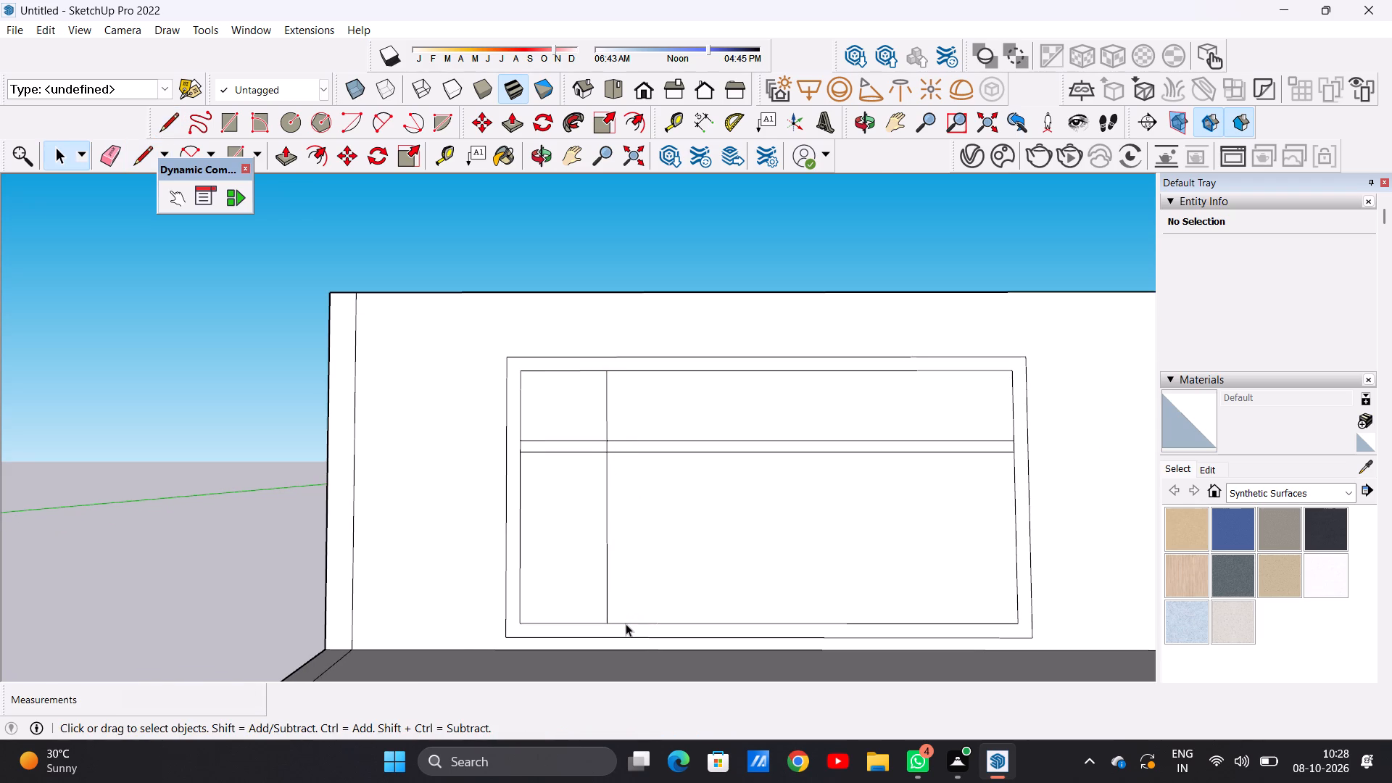
Draw a parallel vertical line about 7' 9/16" long close beside the first, on its door side, to outline a mullion.
key("l")
scroll(634, 380, "up", 5)
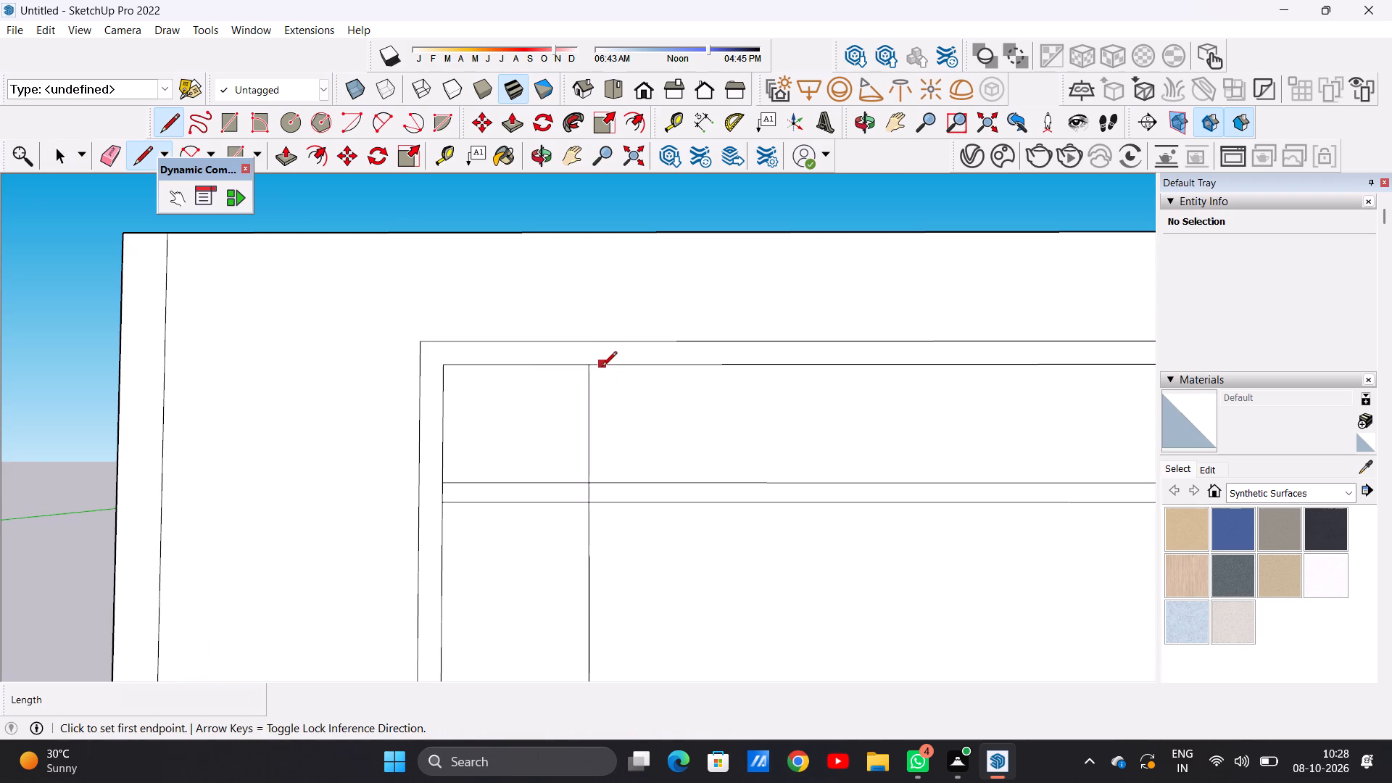
left_click(604, 369)
scroll(604, 426, "down", 7)
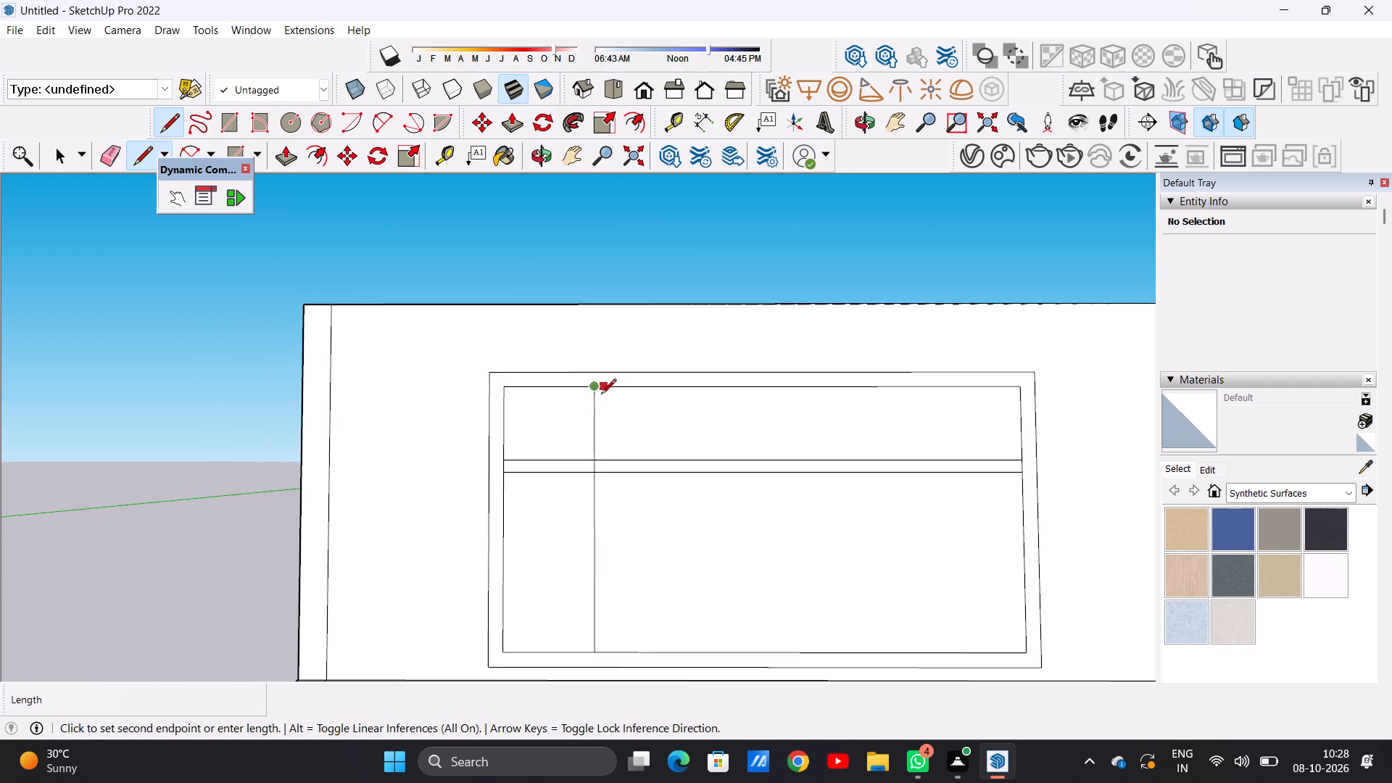
scroll(601, 395, "down", 3)
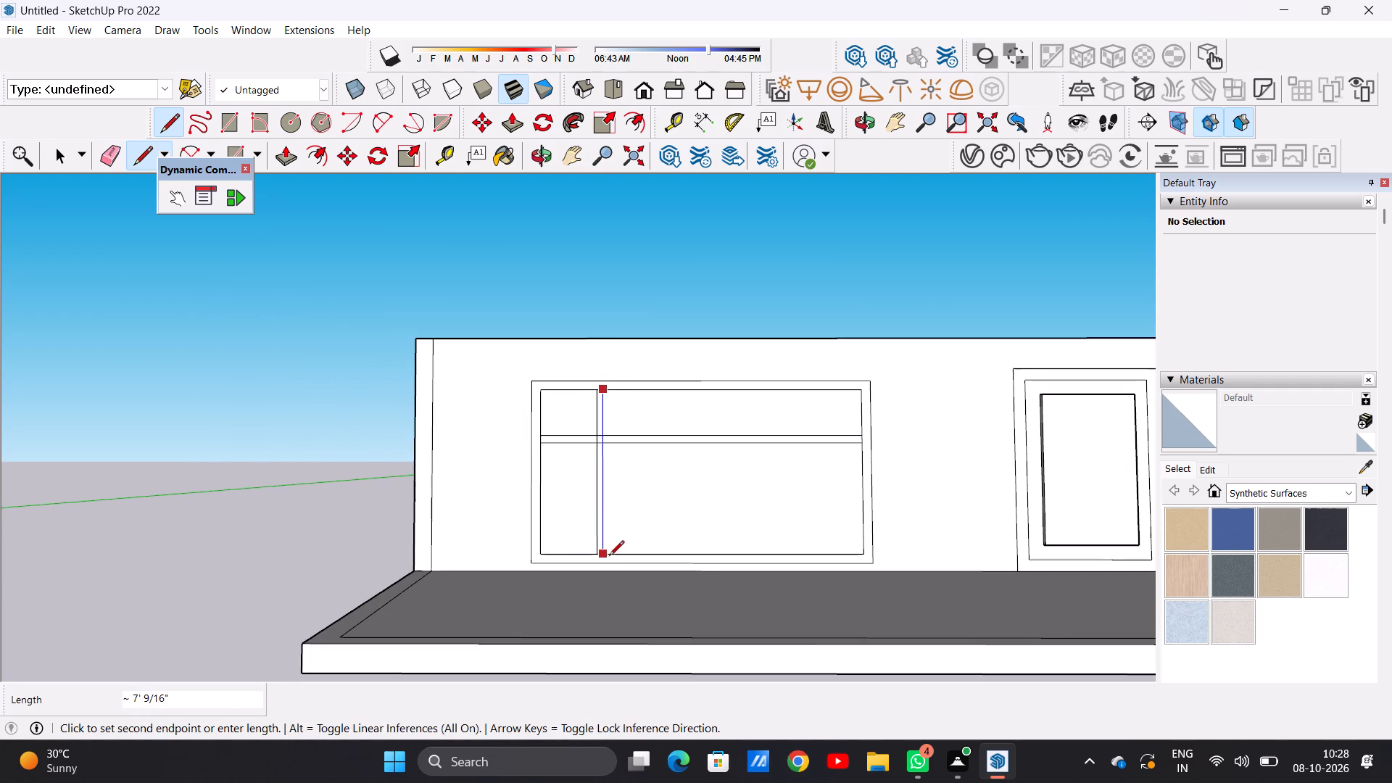
left_click(609, 557)
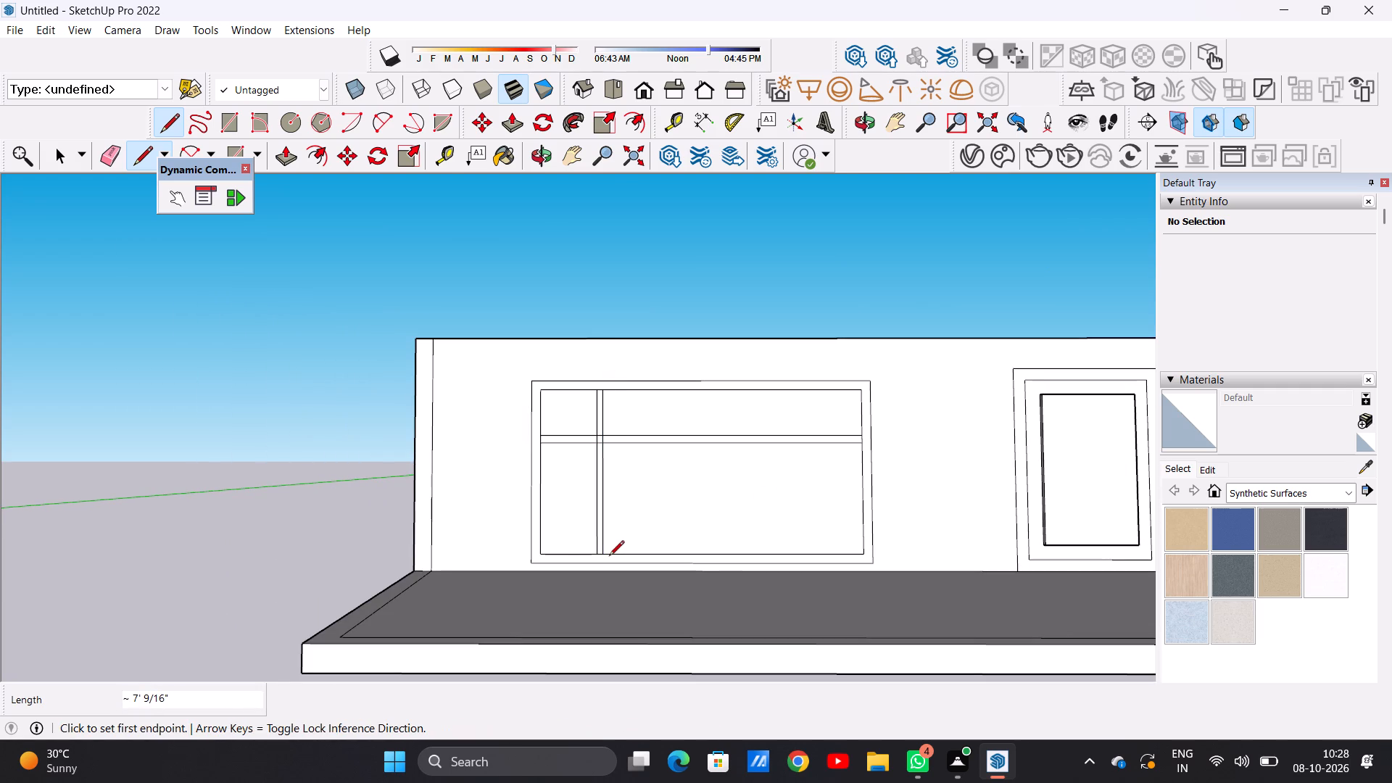
key("space")
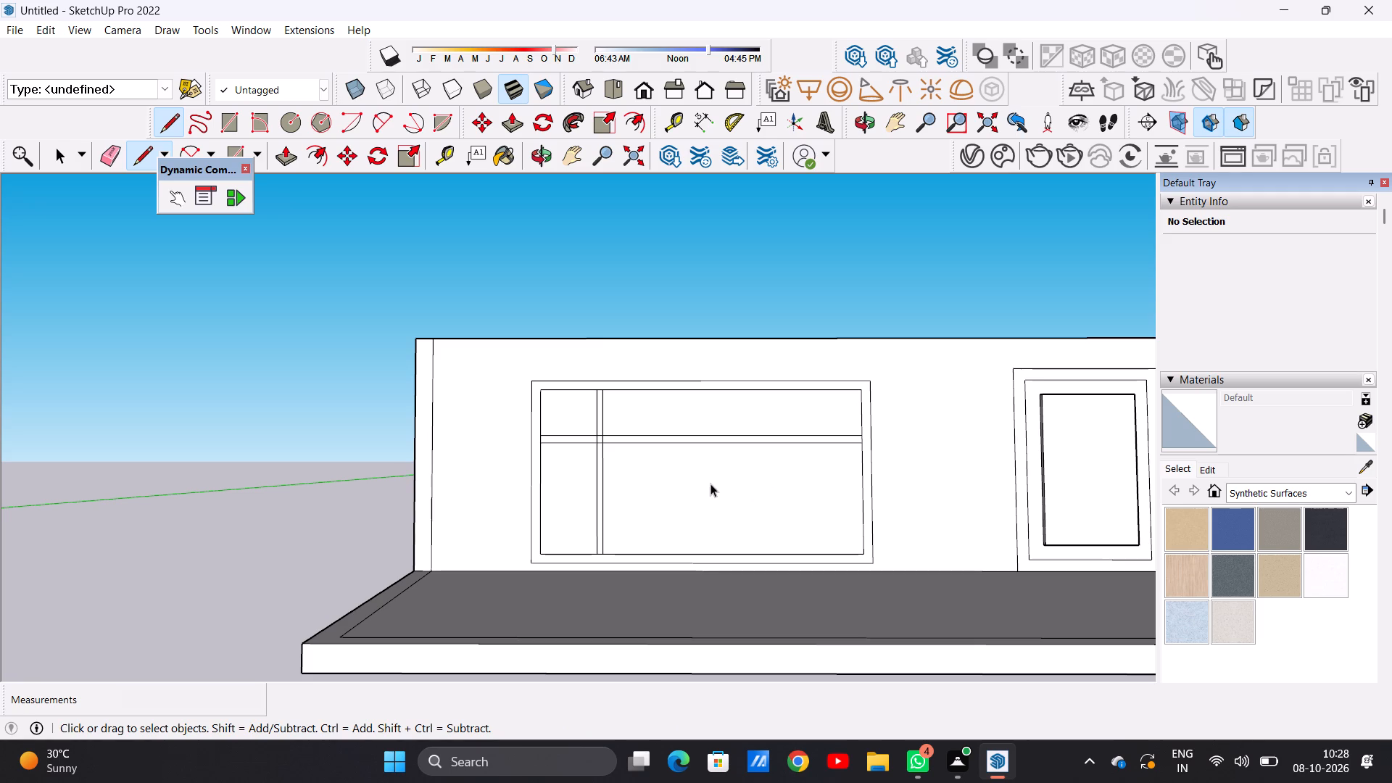
Draw two closely spaced vertical lines about 7' 9/16" long near the inner panel's door-side end to outline a second mullion.
key("l")
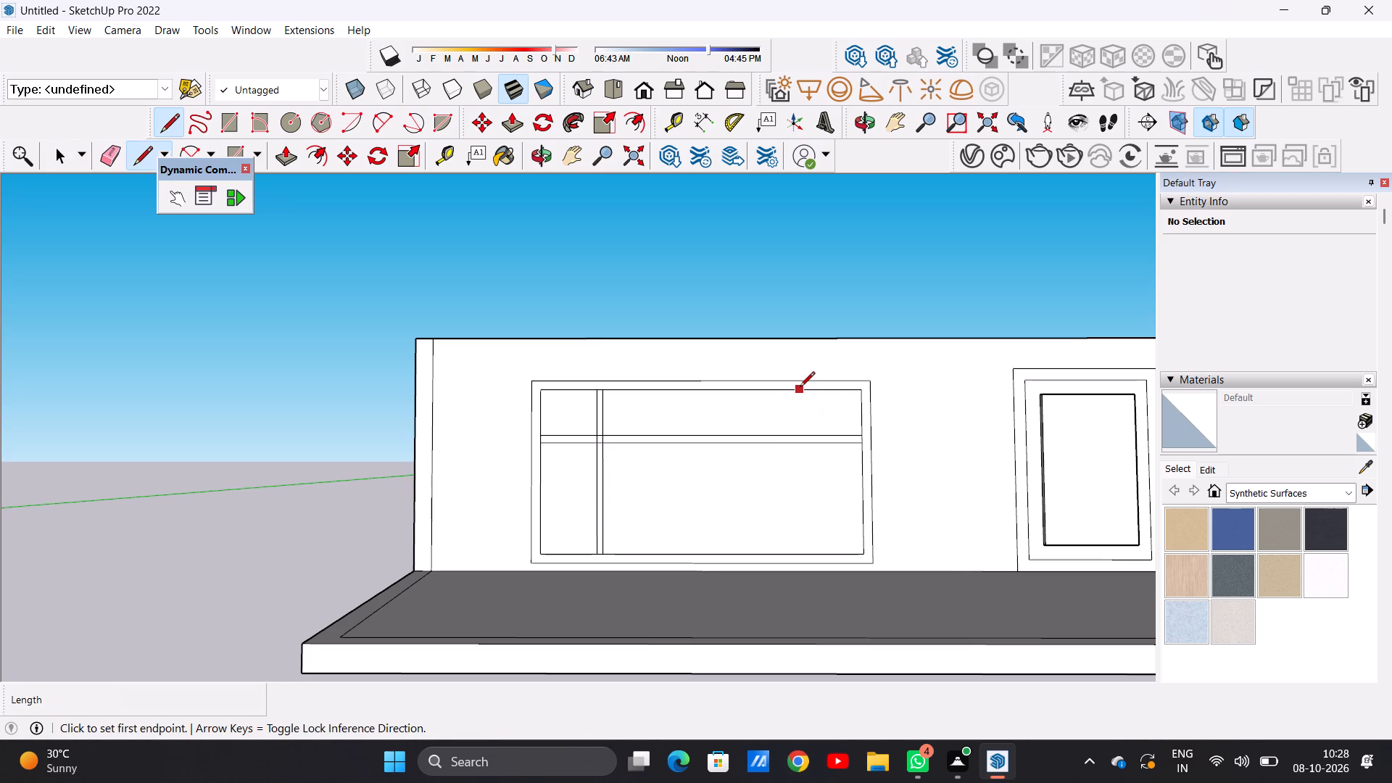
left_click(800, 388)
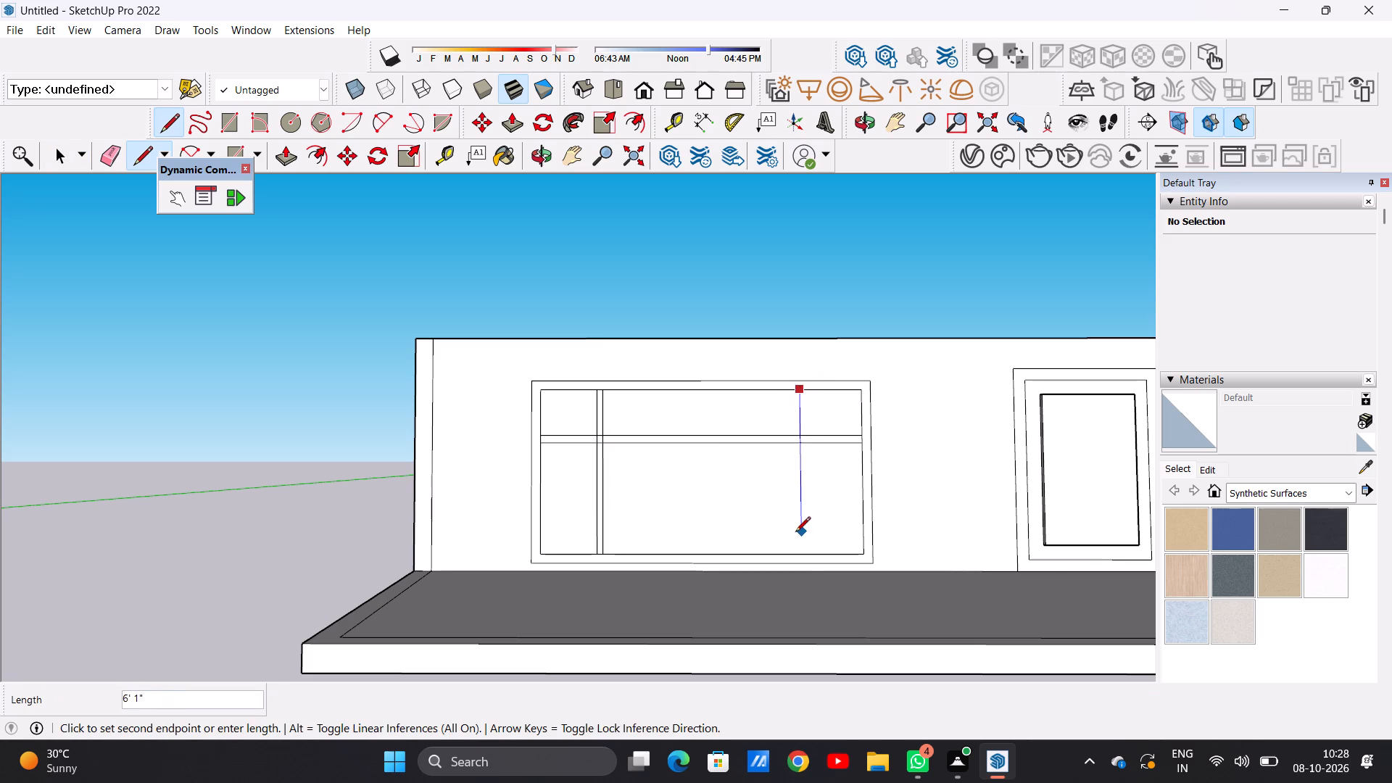
left_click(798, 553)
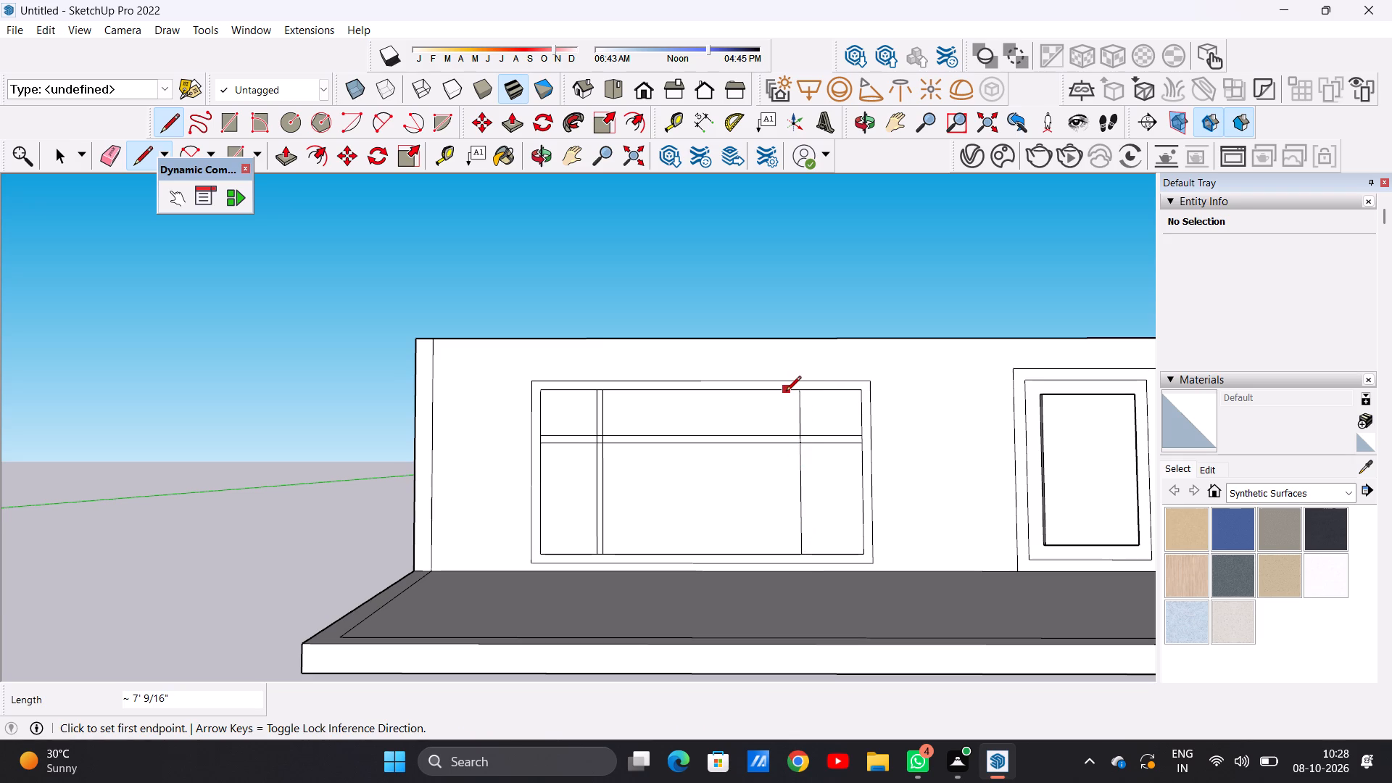
scroll(792, 396, "up", 7)
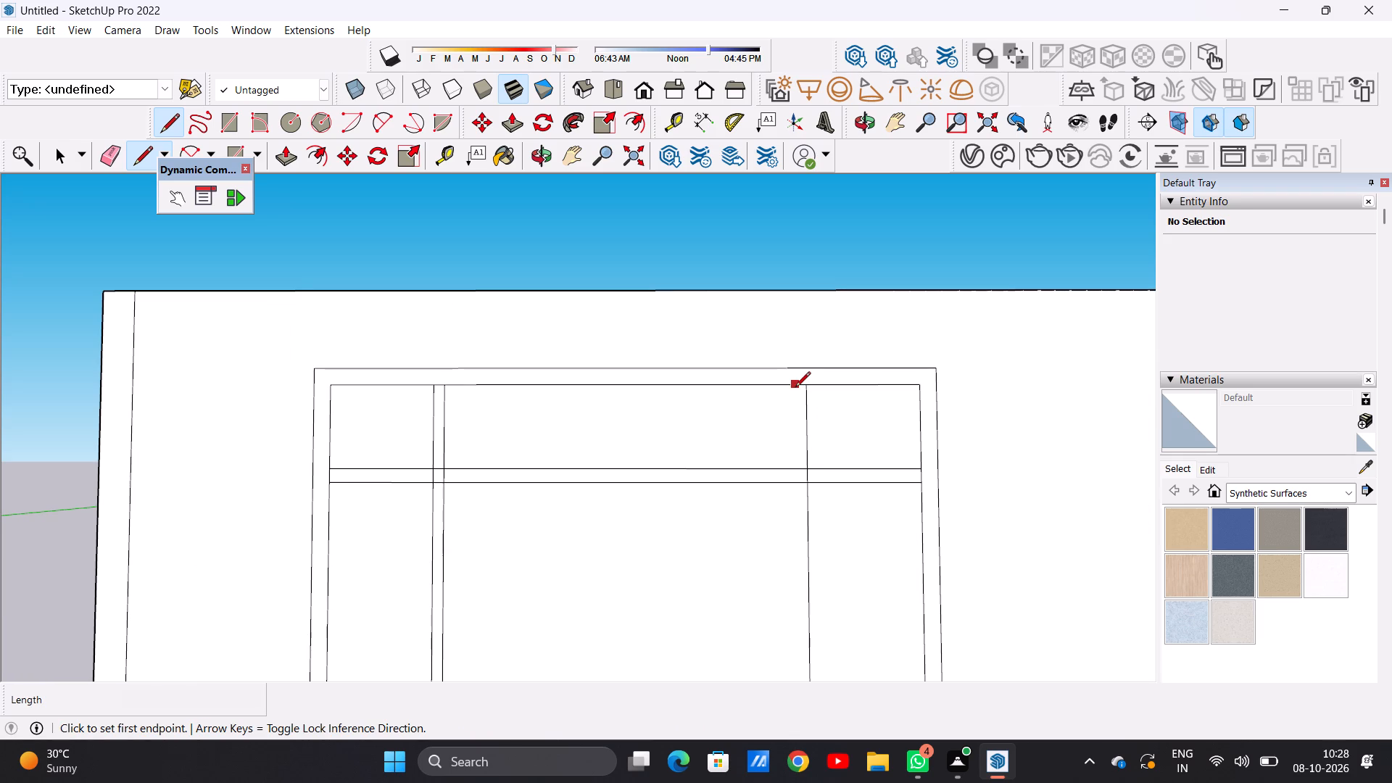
left_click(793, 386)
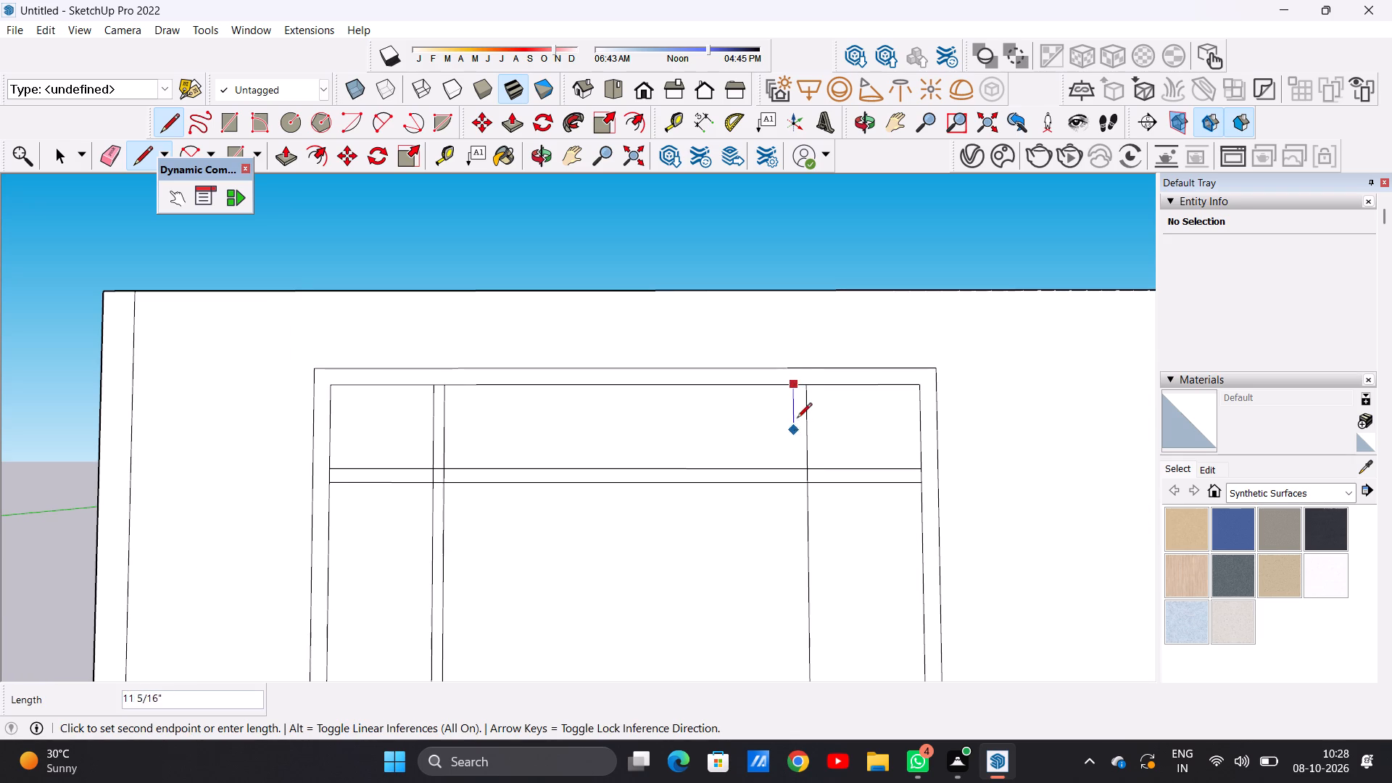
scroll(797, 418, "down", 7)
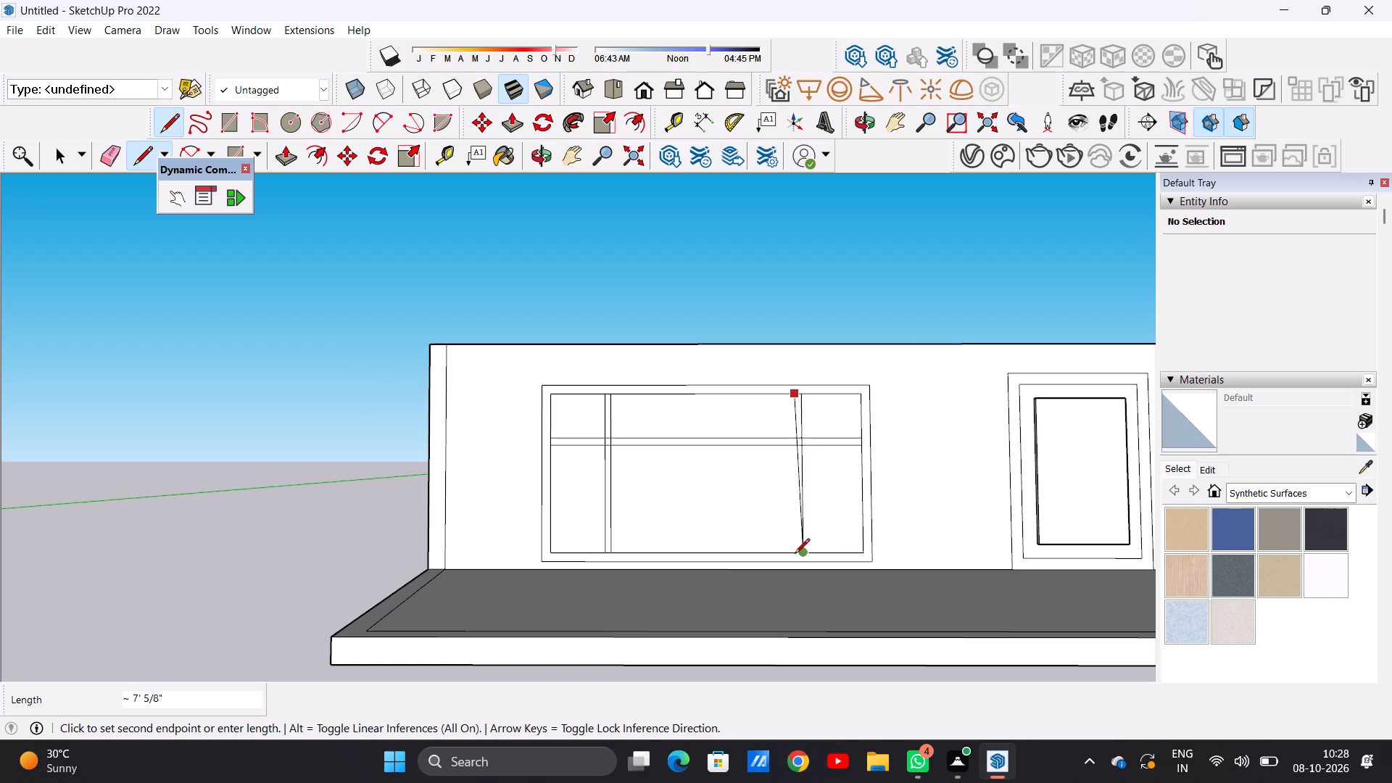
left_click(787, 555)
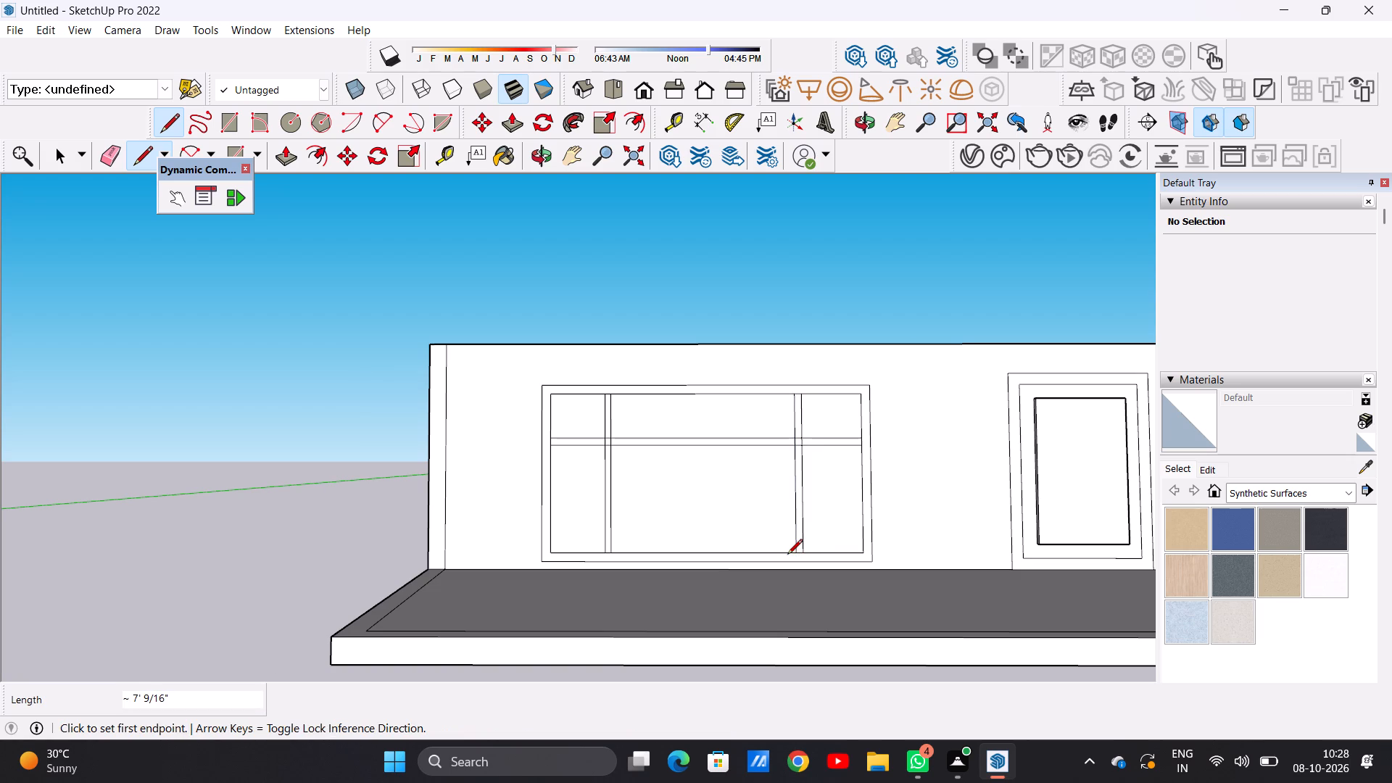
key("space")
Push/Pull the large window's outer frame face by 1".
scroll(819, 524, "down", 3)
scroll(653, 502, "down", 11)
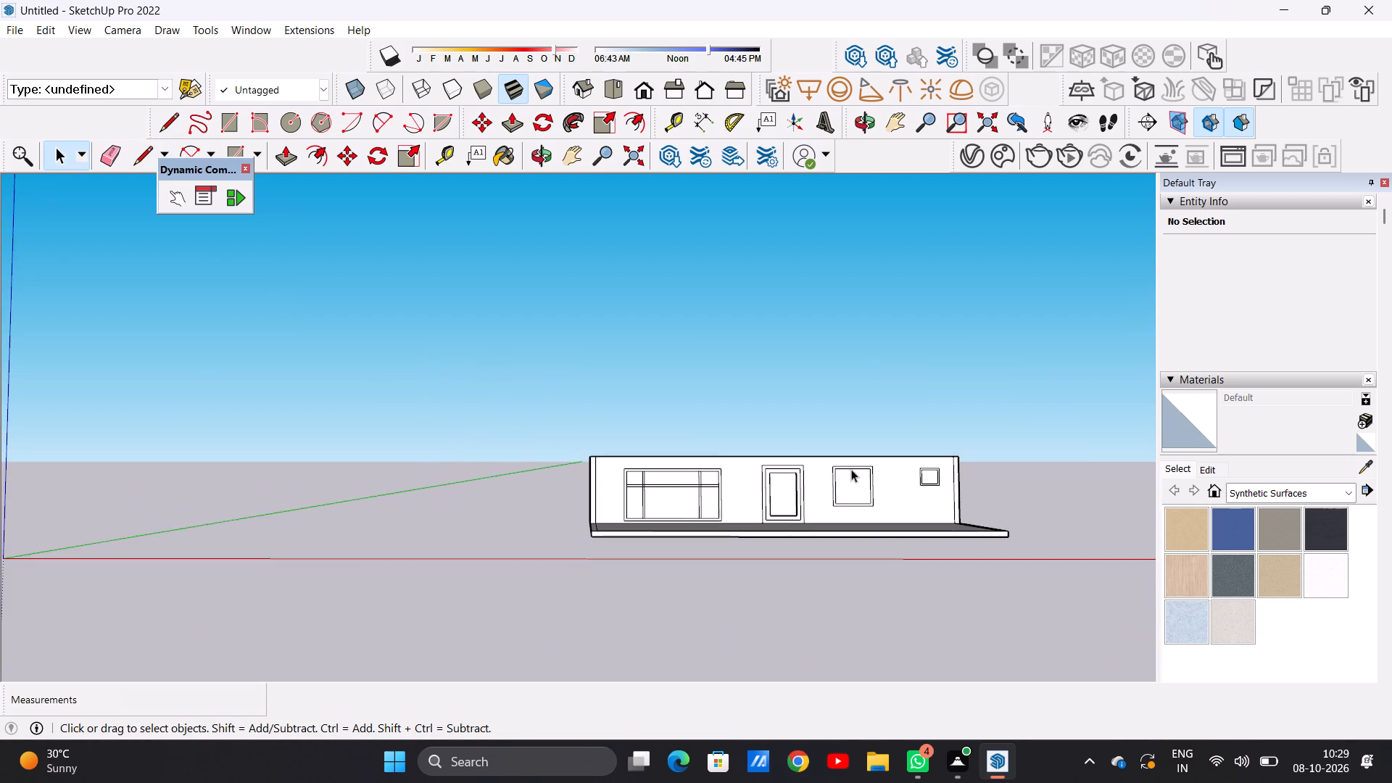
scroll(851, 469, "up", 4)
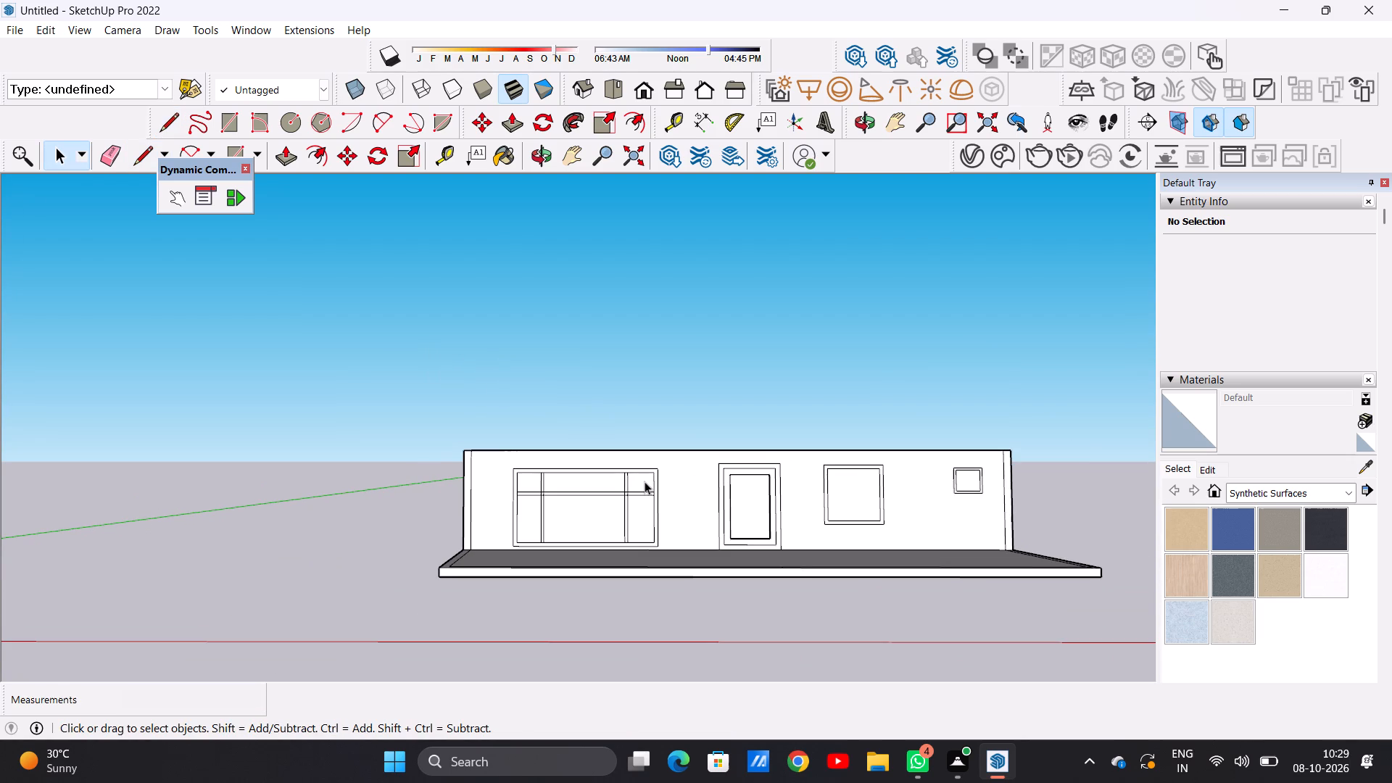
middle_click_drag(658, 480, 567, 479)
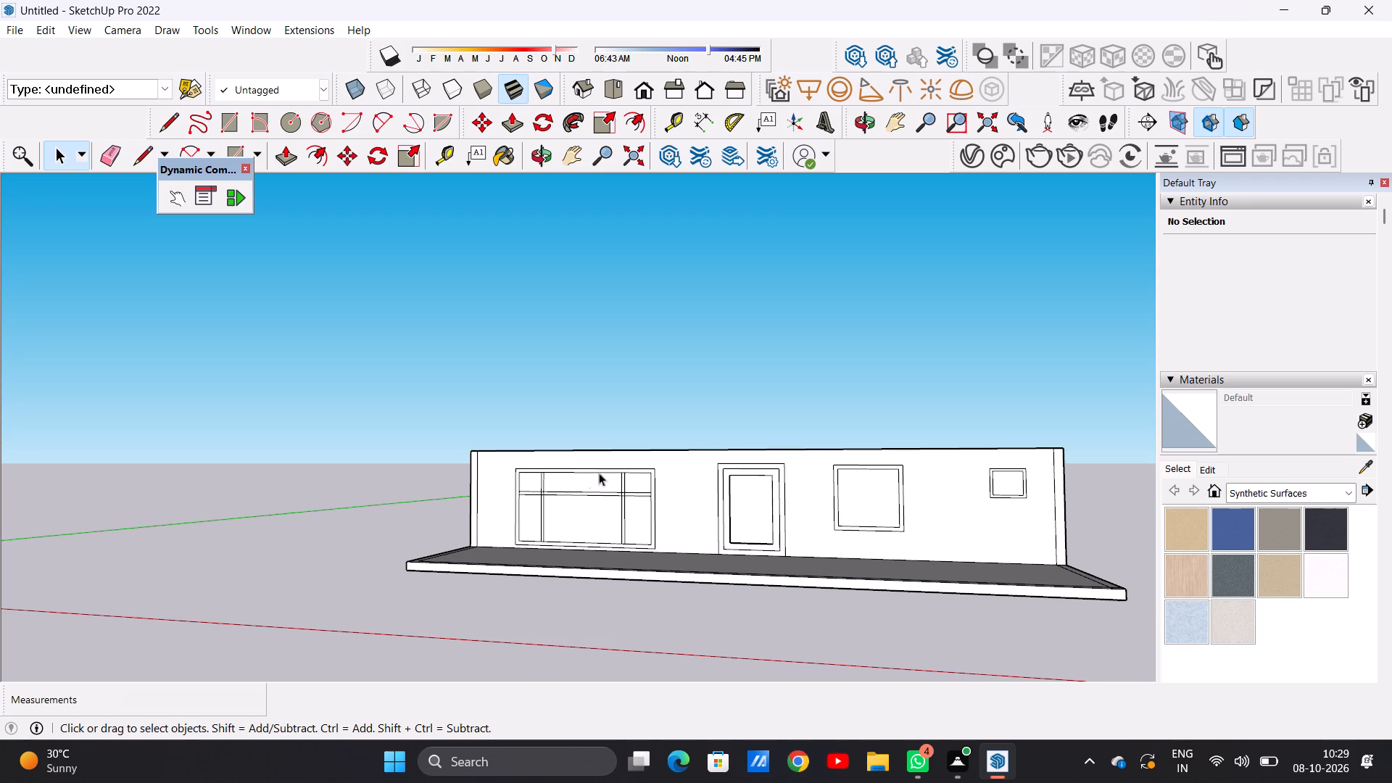
scroll(647, 469, "up", 2)
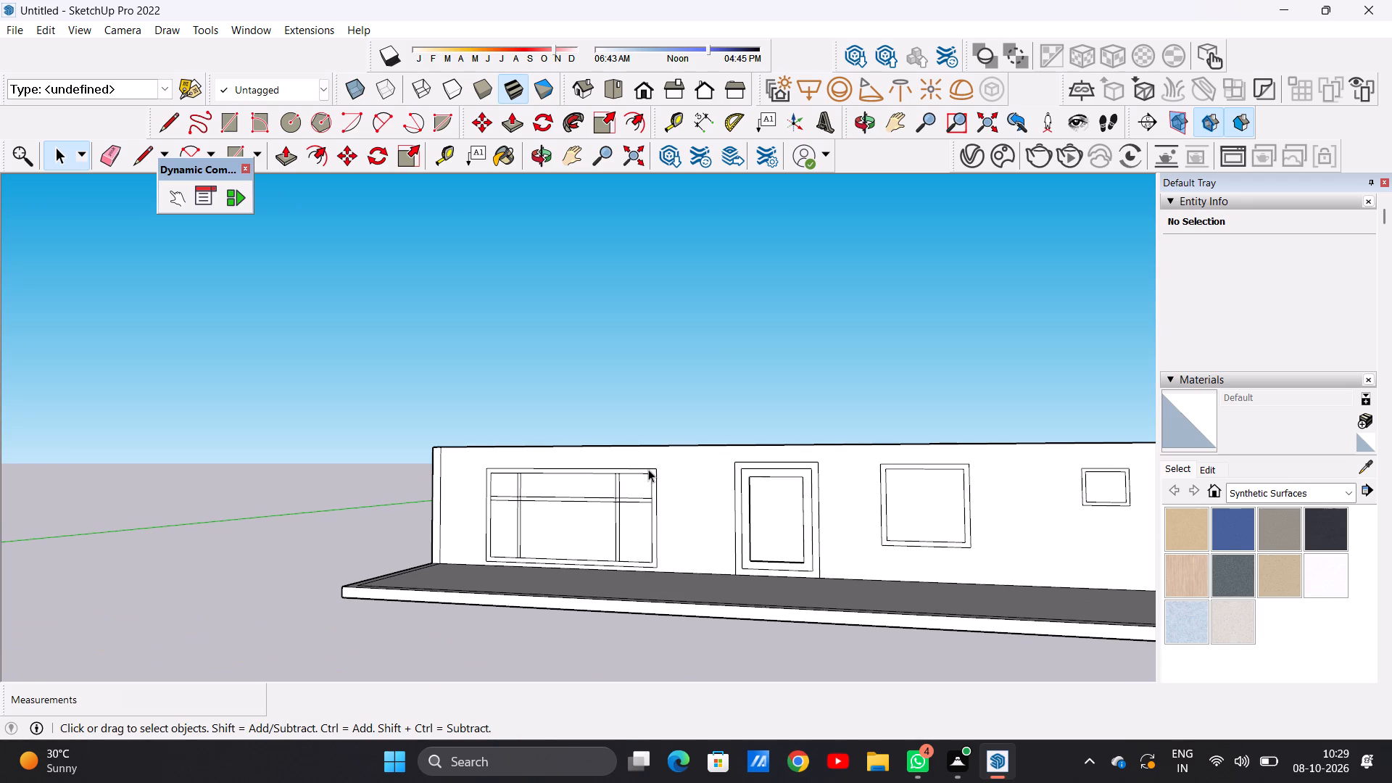
key("p")
scroll(654, 465, "up", 18)
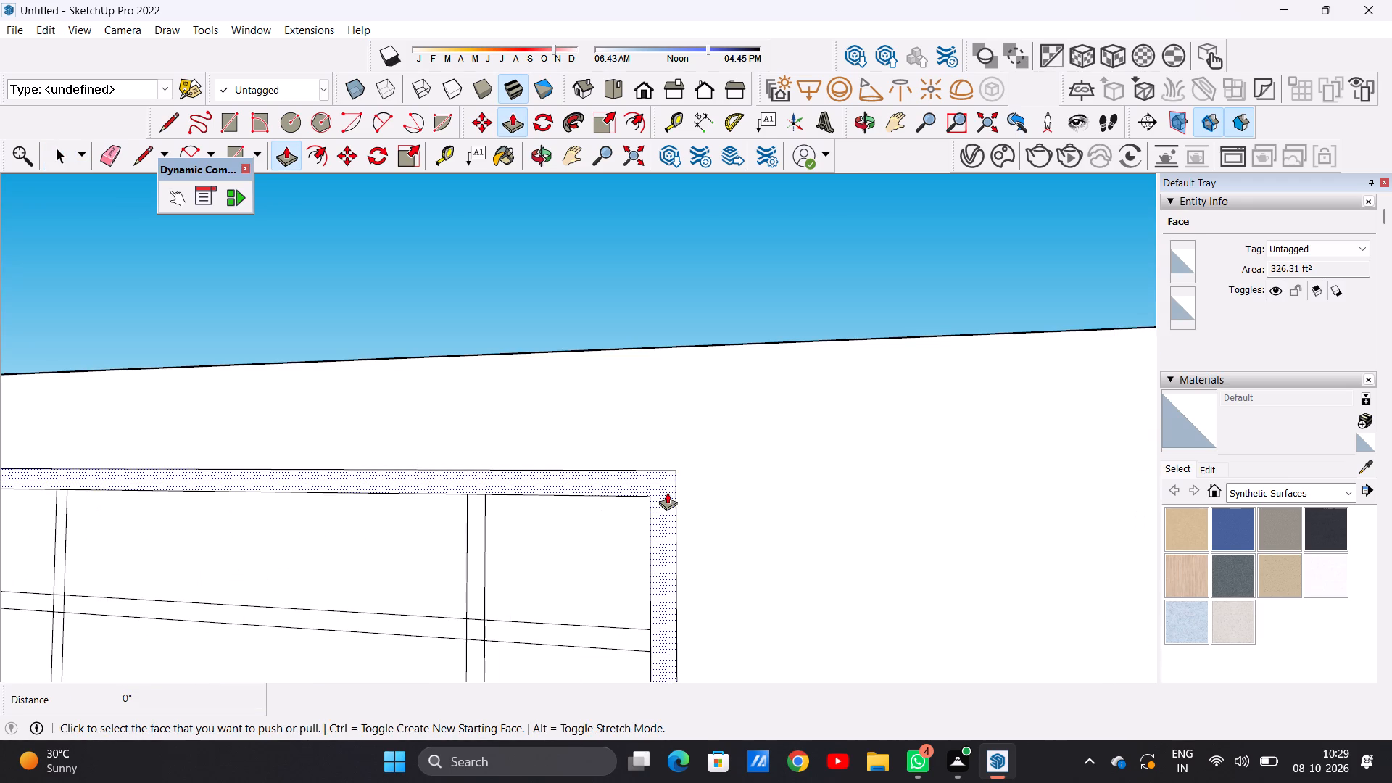
left_click(661, 492)
type("1\"")
key("Return")
key("space")
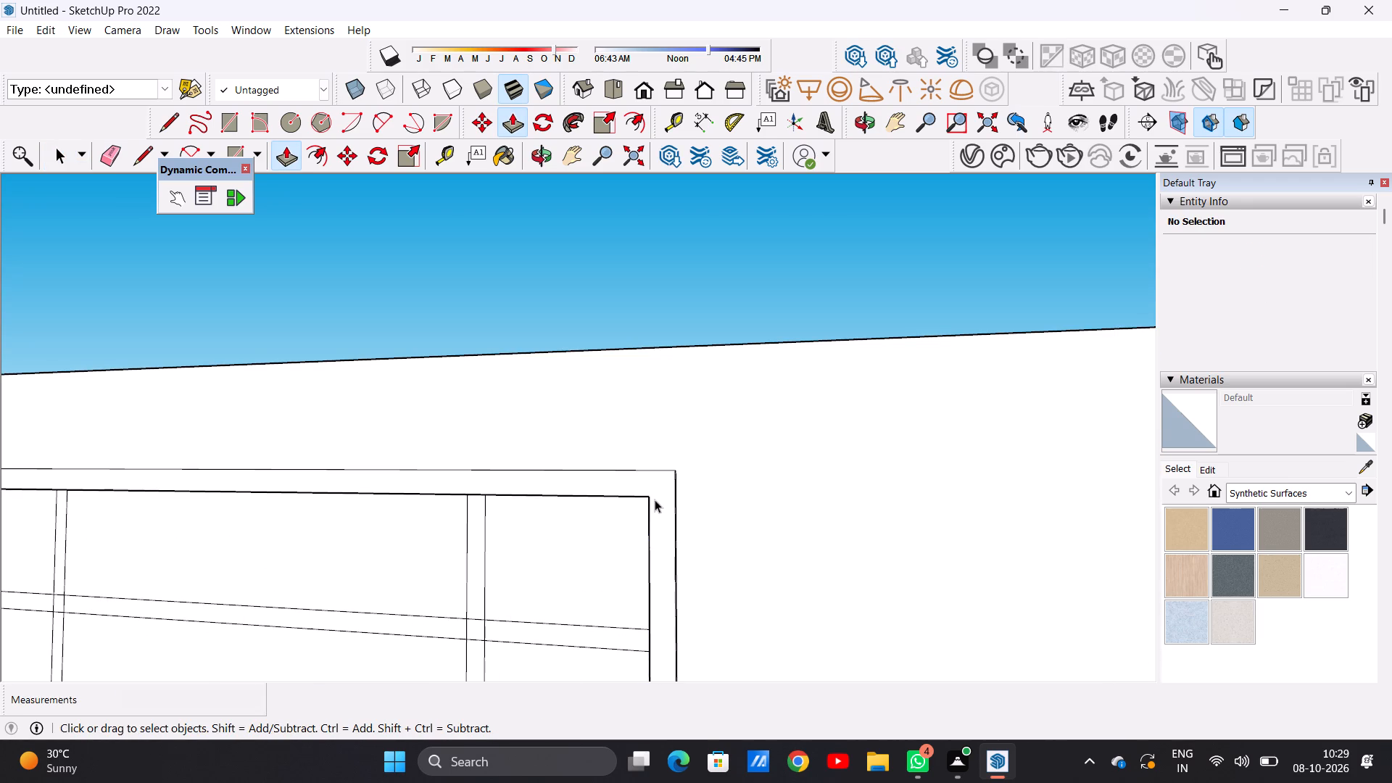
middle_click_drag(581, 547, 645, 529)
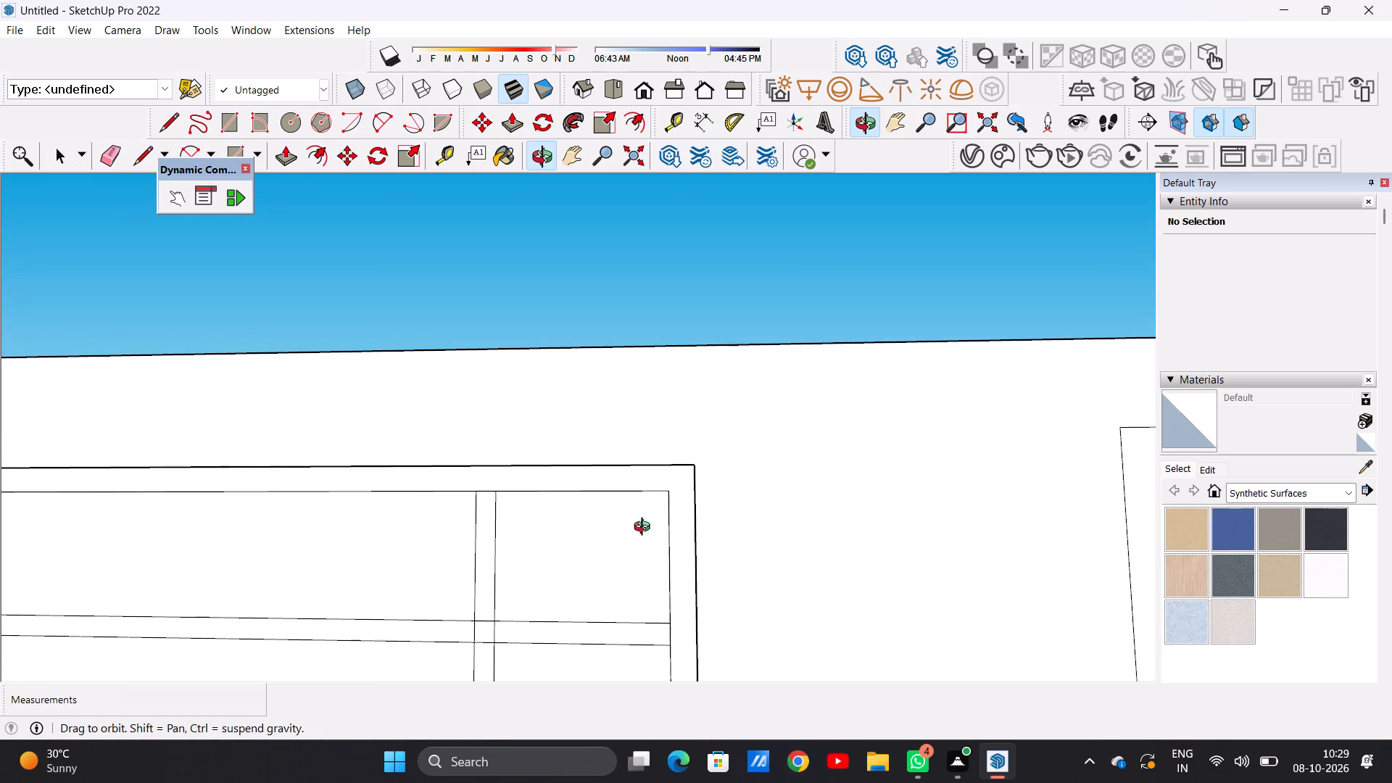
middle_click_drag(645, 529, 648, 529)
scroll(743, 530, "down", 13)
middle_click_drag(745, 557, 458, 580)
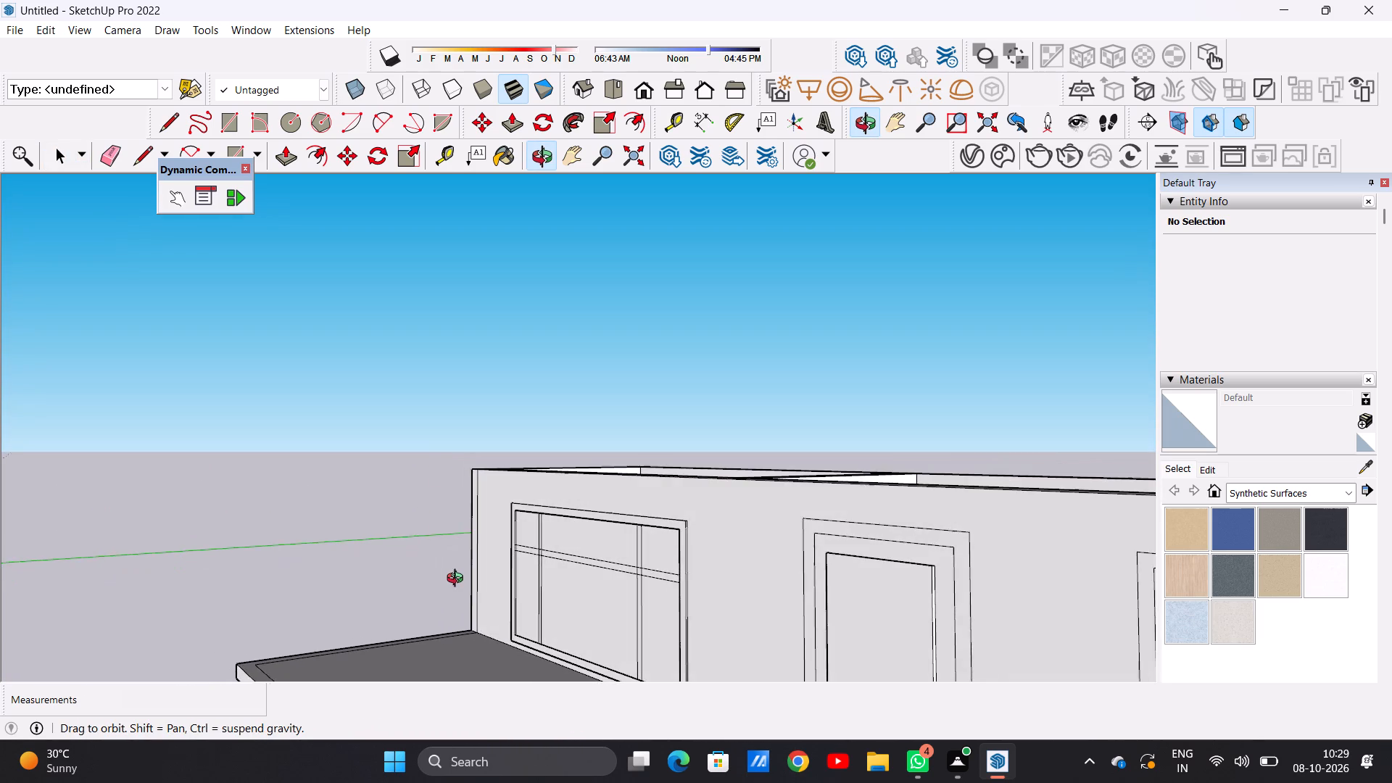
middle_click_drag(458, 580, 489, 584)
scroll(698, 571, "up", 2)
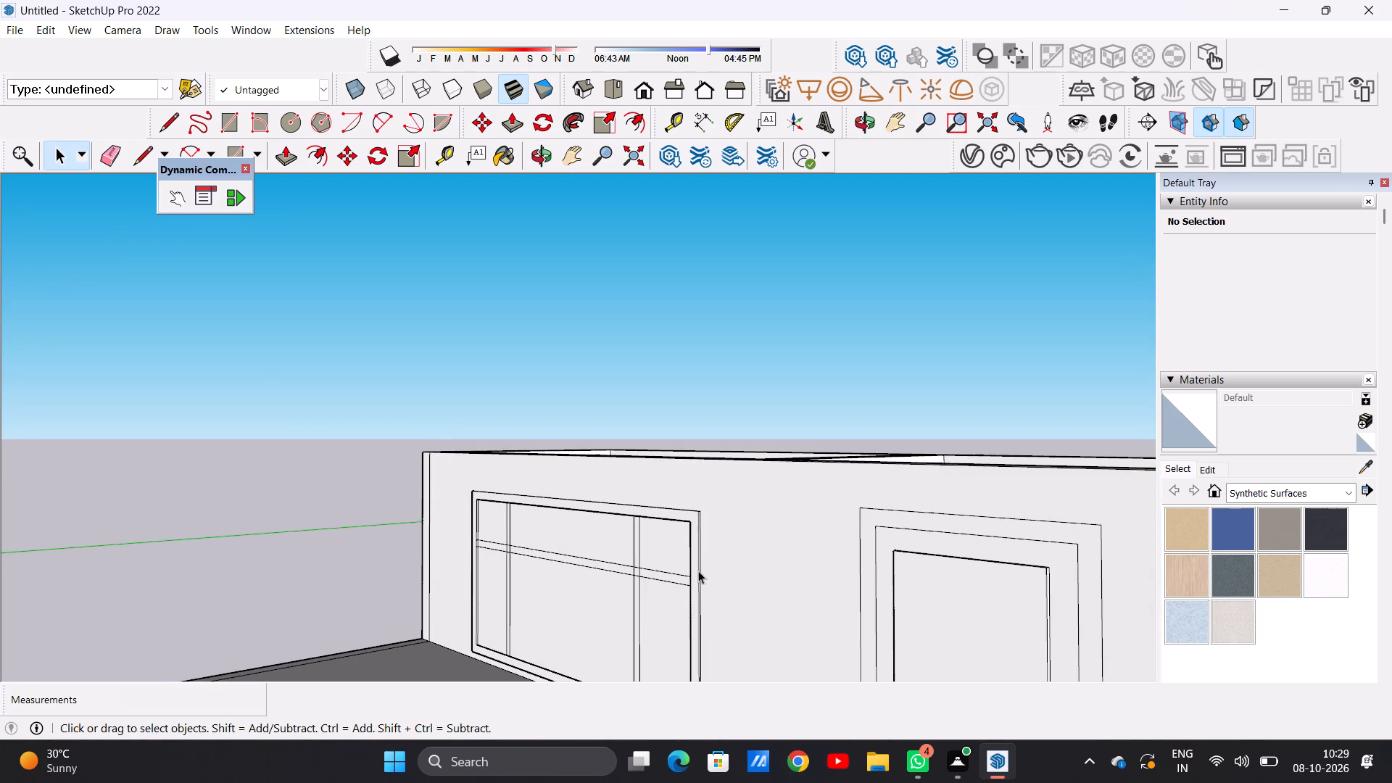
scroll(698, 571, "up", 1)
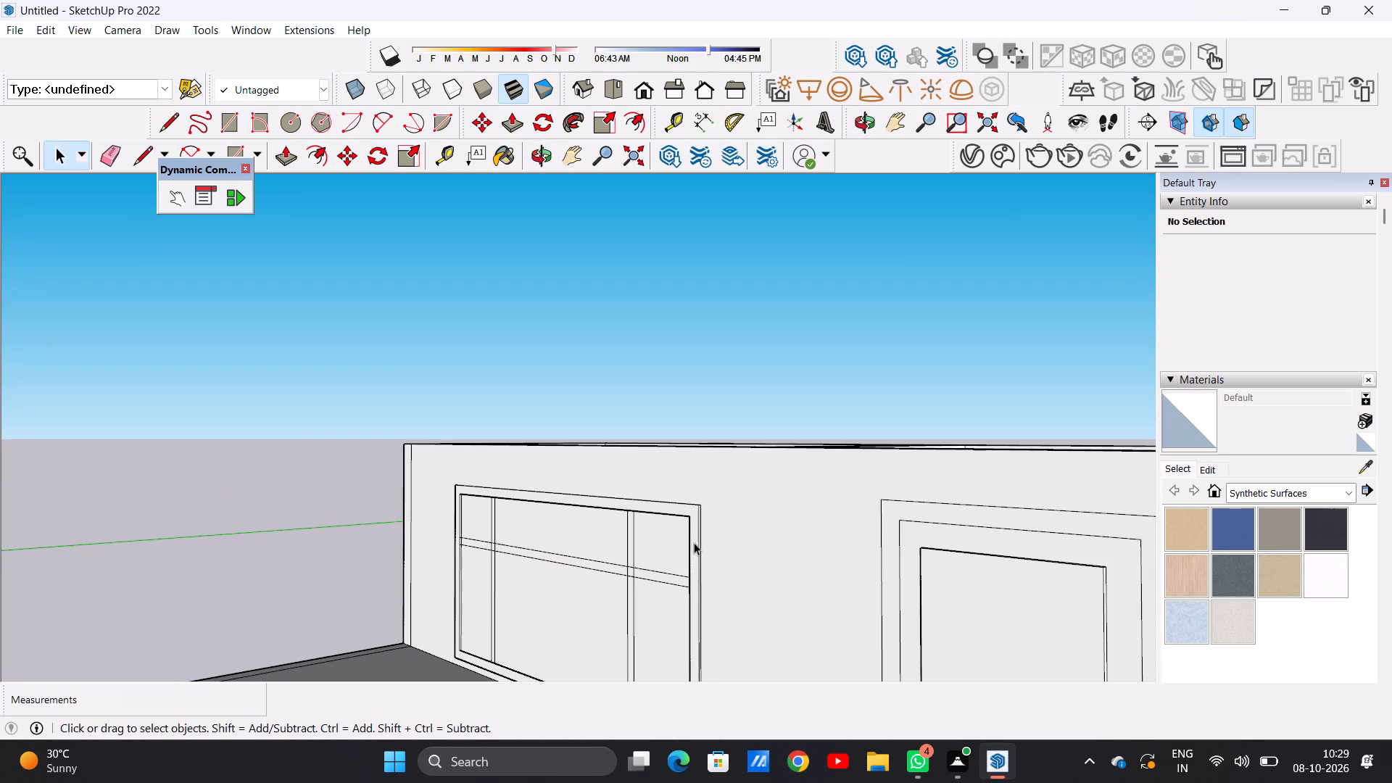
Undo the last Push/Pull on the large window's outer frame and extrude the frame face 1' instead.
scroll(700, 542, "up", 1)
scroll(713, 540, "down", 10)
scroll(667, 565, "up", 6)
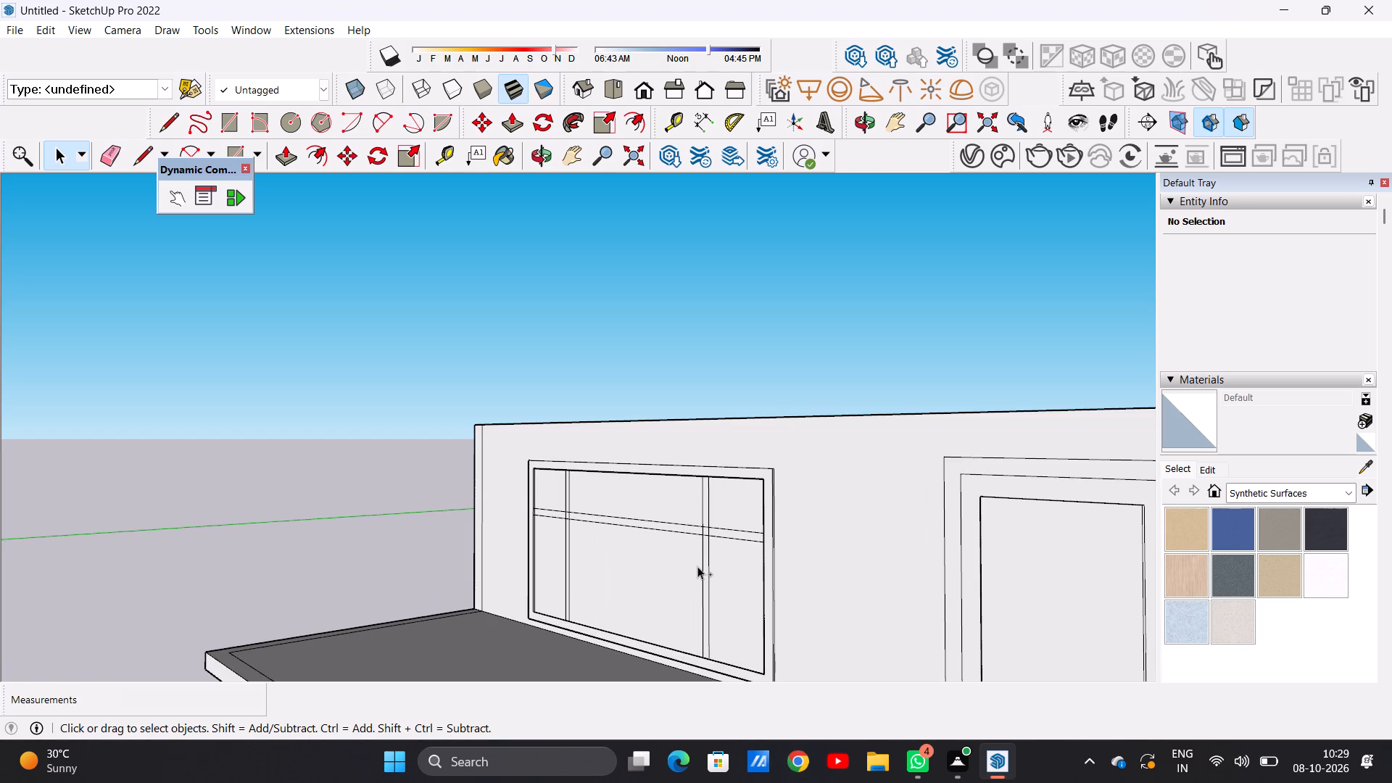
key("ctrl+z")
key("p")
scroll(778, 526, "up", 2)
scroll(778, 526, "down", 1)
scroll(778, 526, "up", 6)
left_click(768, 528)
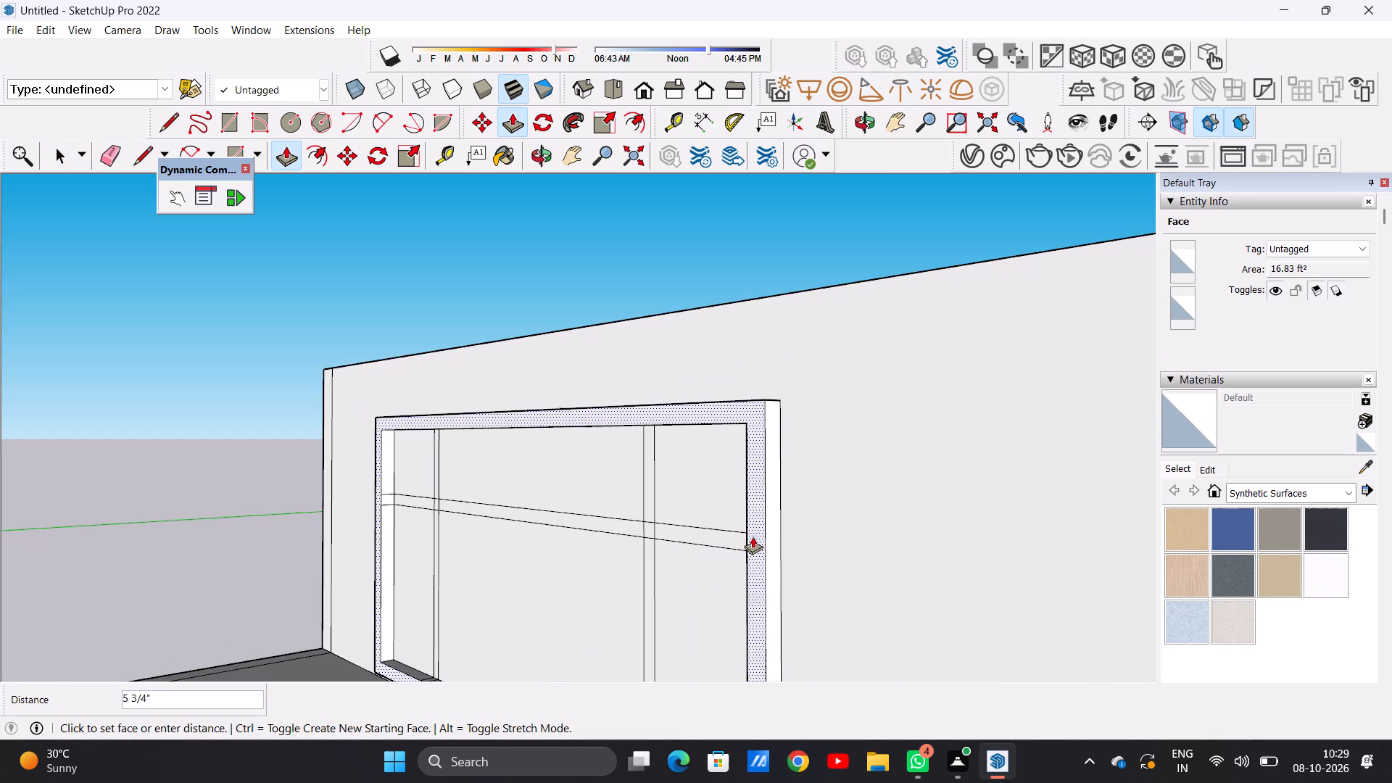
type("1'")
key("Return")
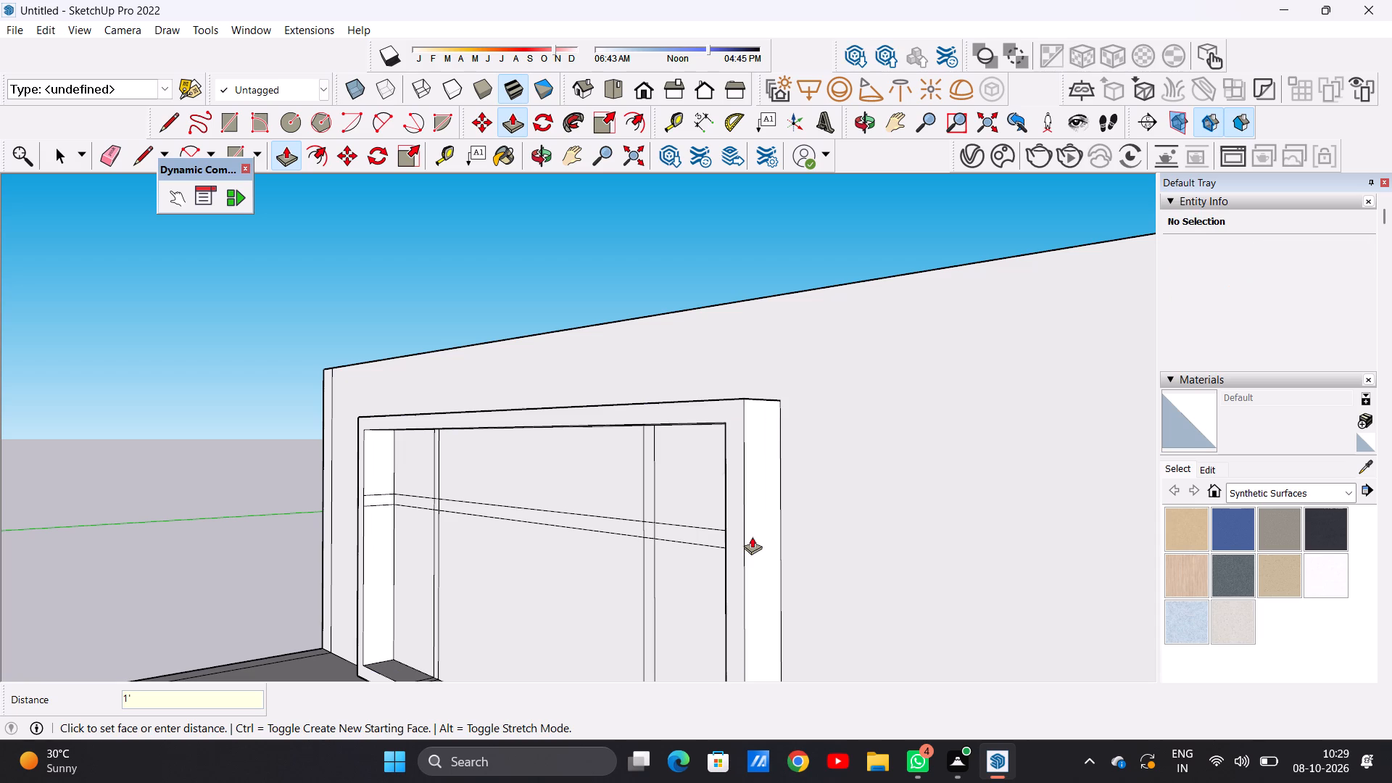
key("space")
Push the large window's outer frame face back toward the wall by about 6 5/16".
scroll(723, 469, "down", 6)
middle_click_drag(580, 520, 986, 449)
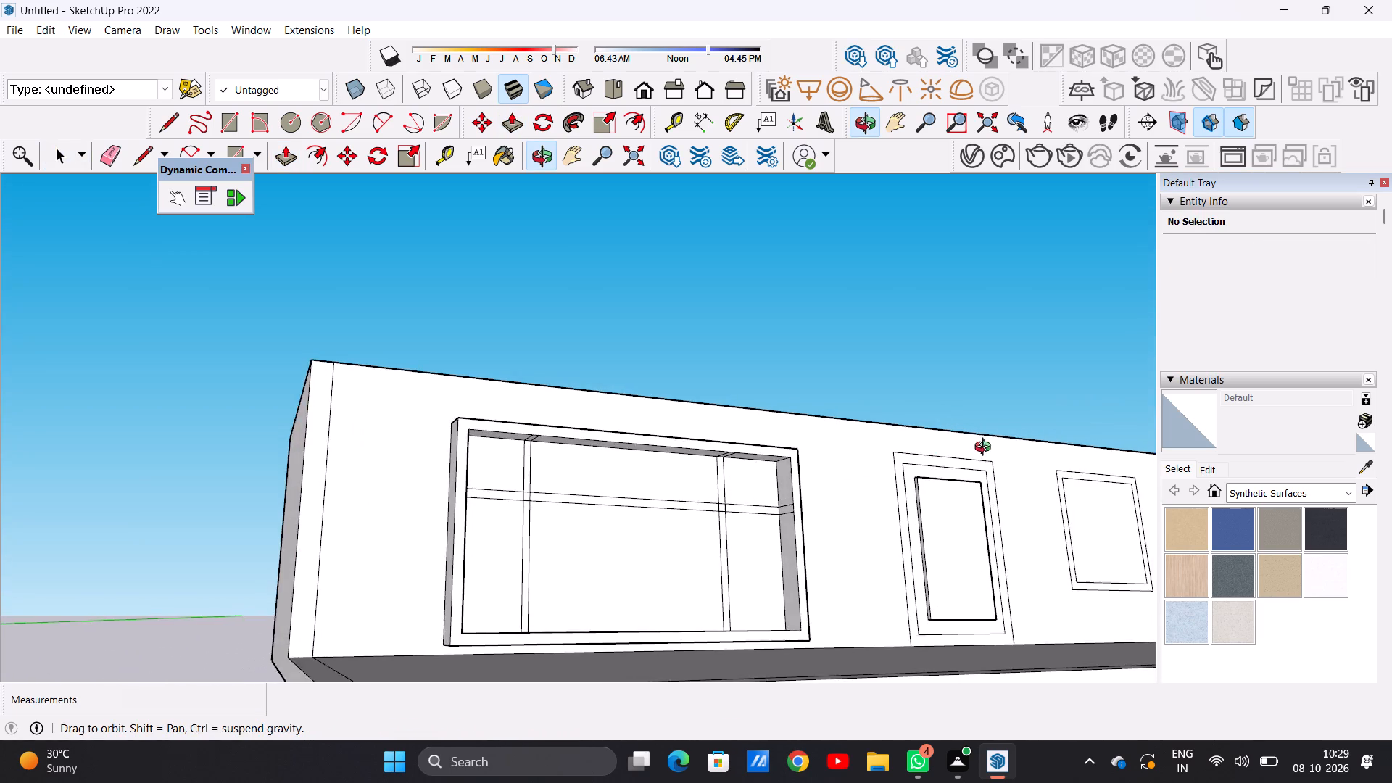
middle_click_drag(986, 449, 964, 464)
middle_click_drag(797, 487, 783, 489)
middle_click_drag(731, 501, 631, 507)
scroll(592, 544, "down", 4)
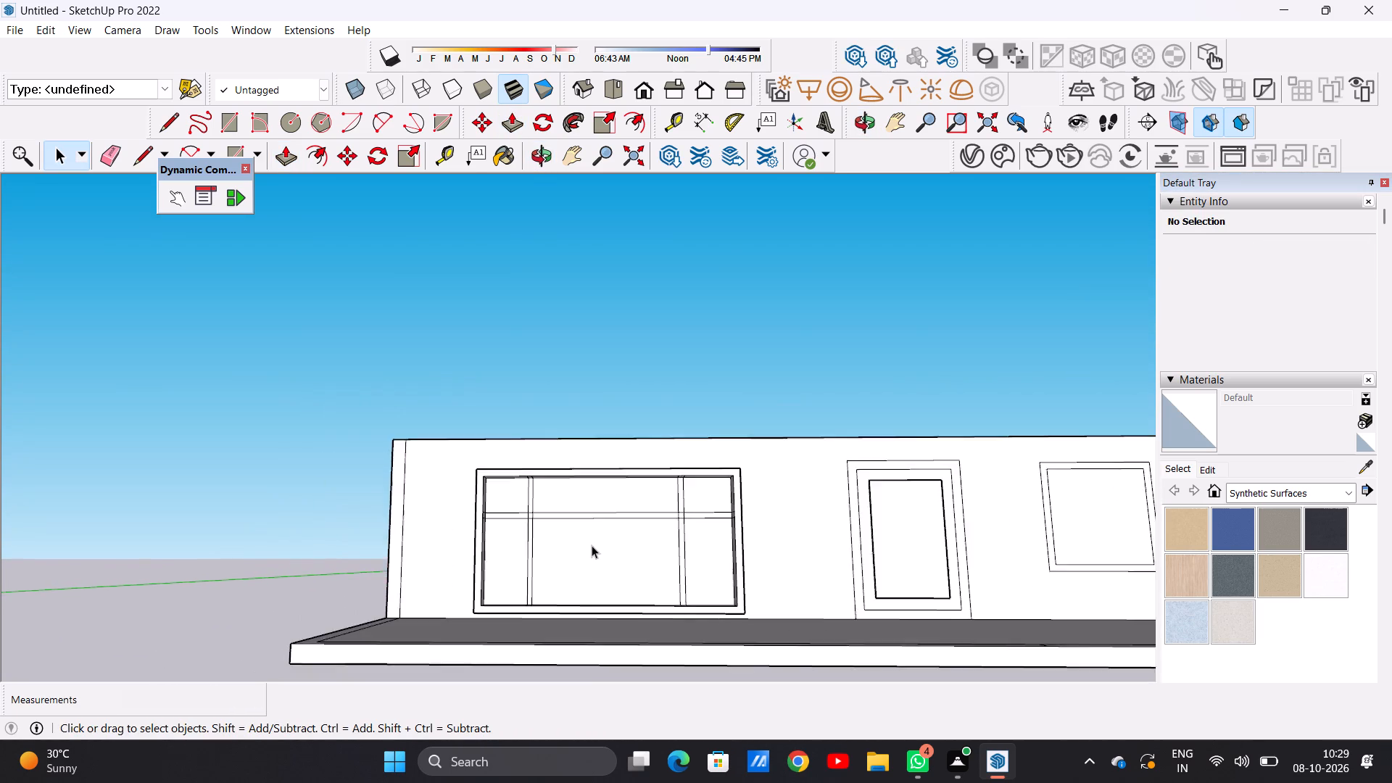
scroll(592, 545, "down", 7)
middle_click_drag(634, 519, 486, 601)
scroll(662, 493, "up", 2)
scroll(668, 502, "down", 1)
scroll(671, 507, "up", 2)
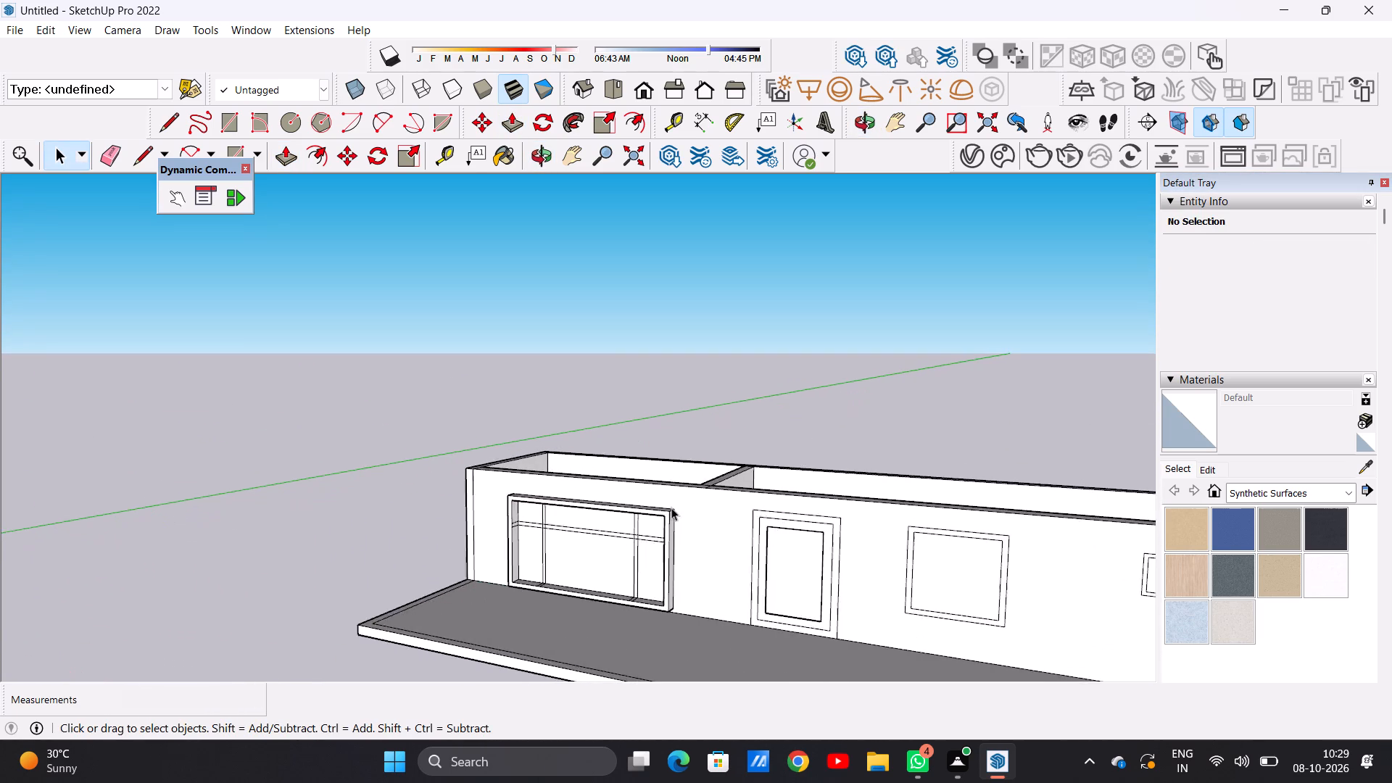
scroll(671, 507, "up", 10)
key("p")
scroll(667, 517, "up", 6)
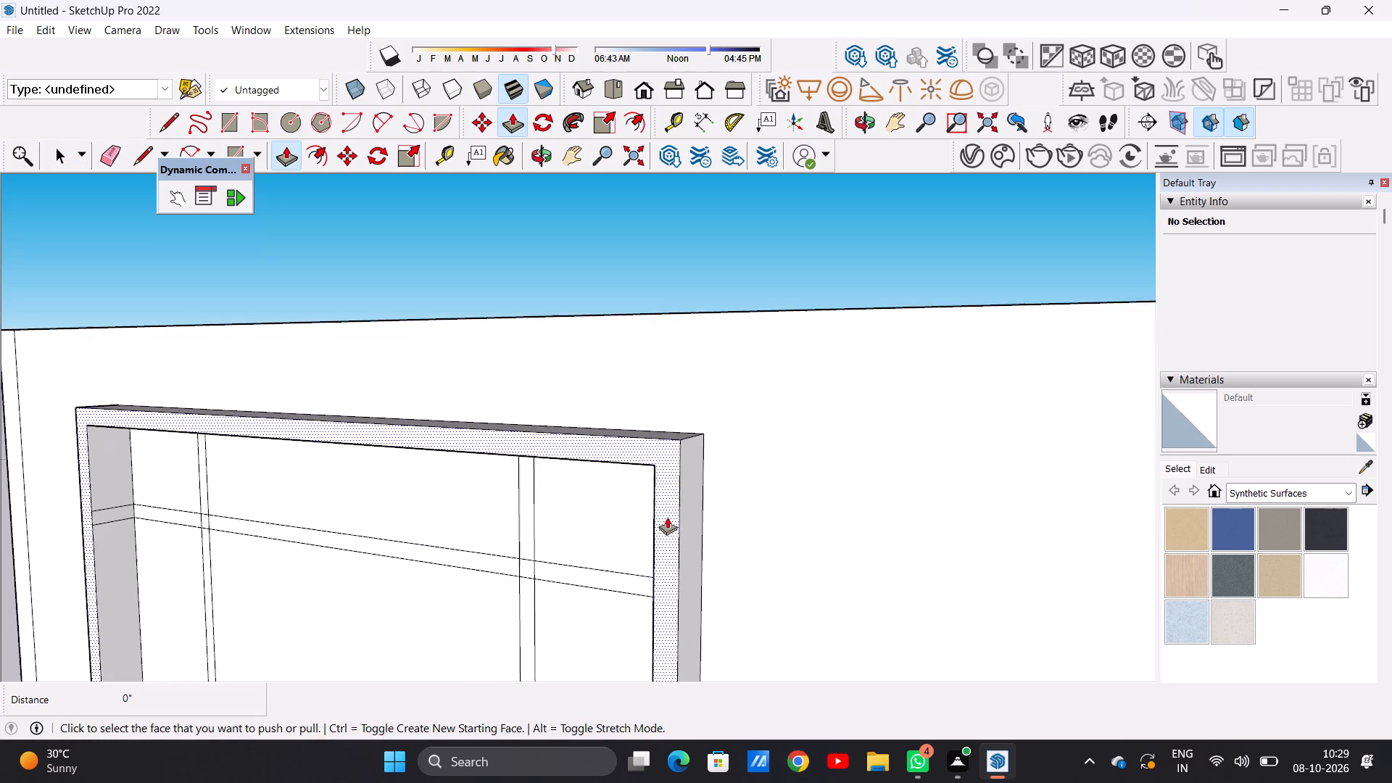
scroll(667, 517, "up", 1)
left_click(663, 490)
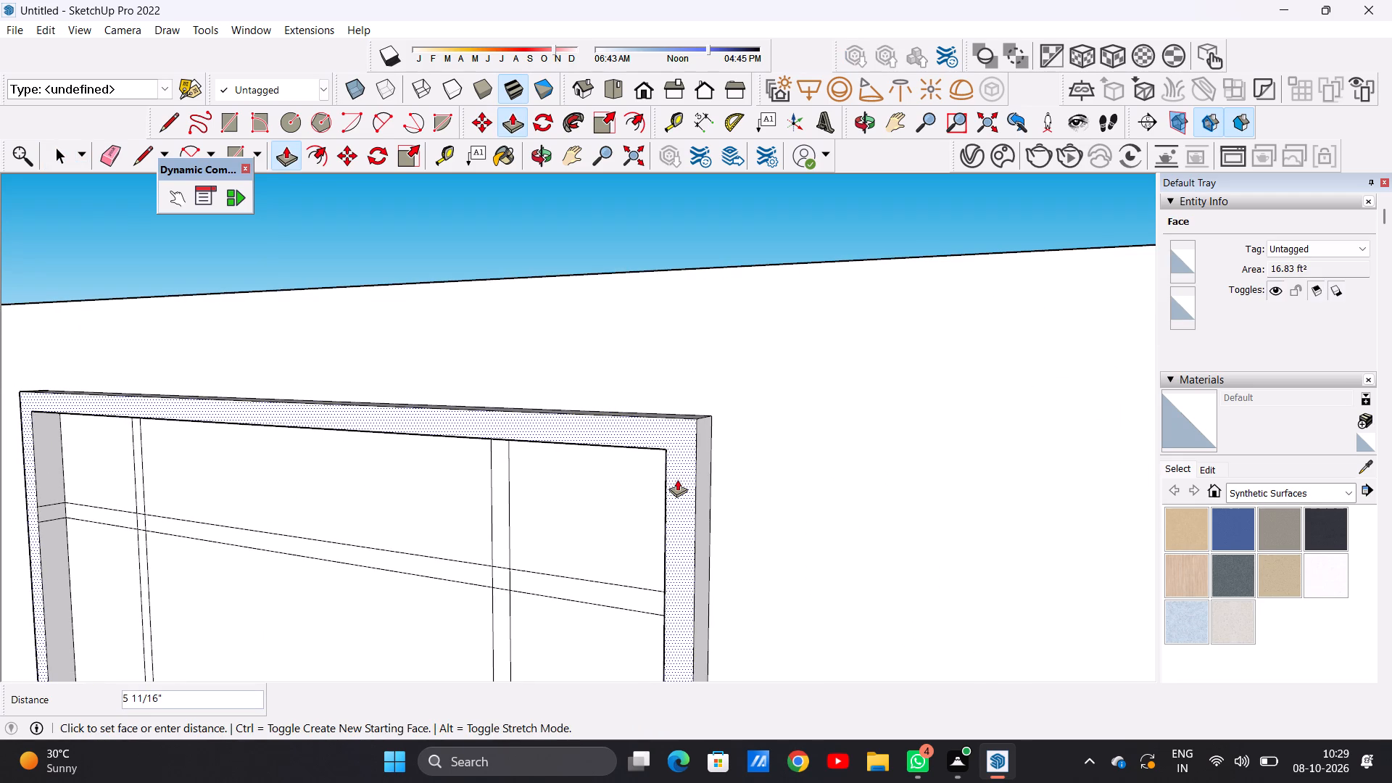
left_click(679, 485)
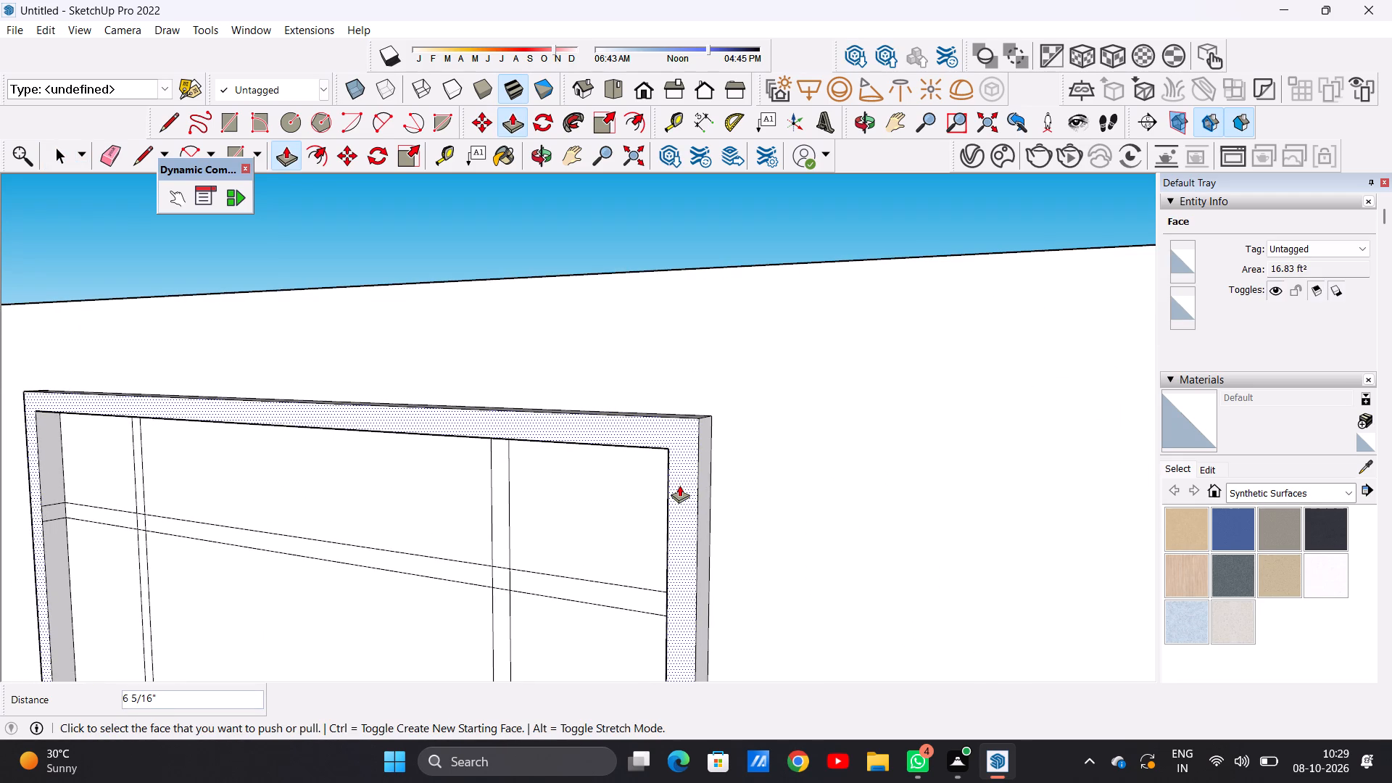
Extrude the crossbar's end segment and the adjoining upper mullion segment farthest from the door by 5 11/16", flush with the frame.
scroll(734, 502, "down", 17)
middle_click_drag(419, 505, 707, 507)
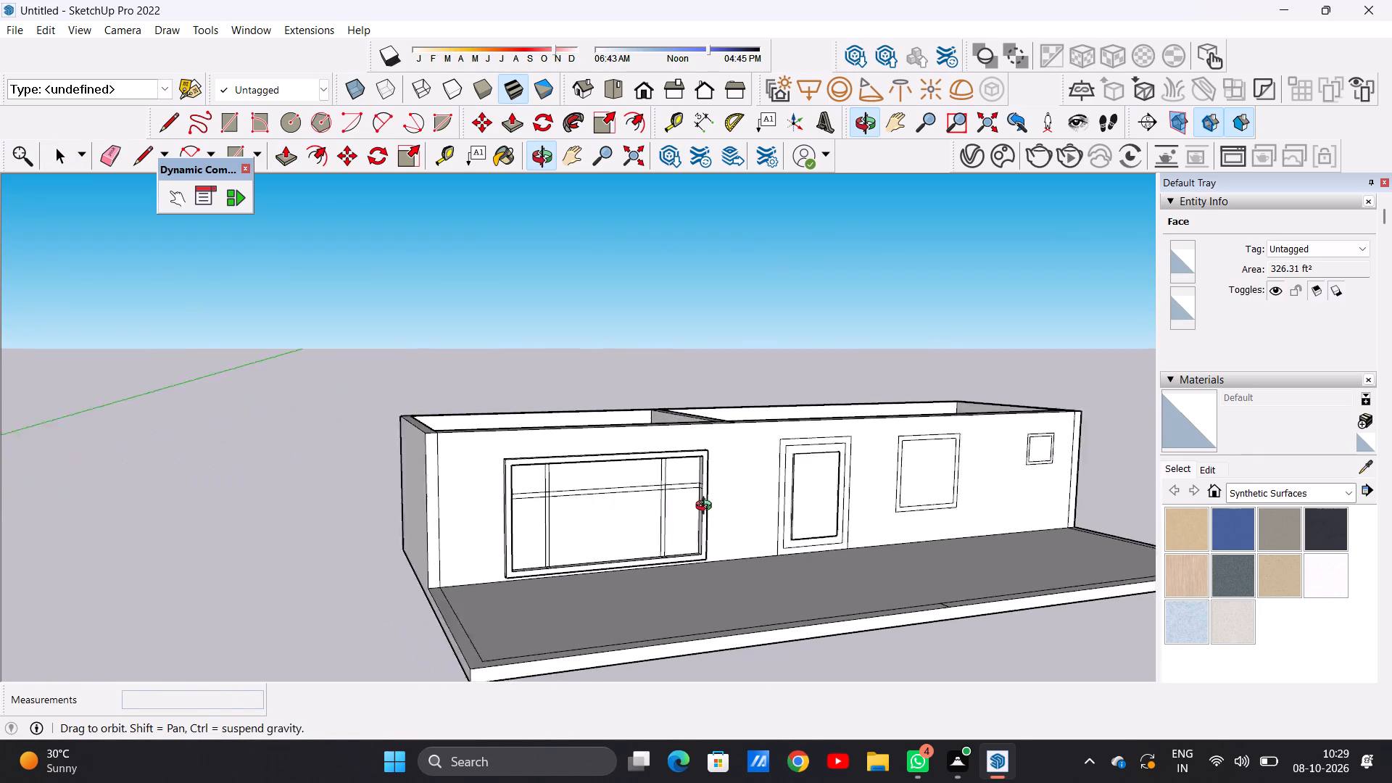
middle_click_drag(707, 507, 767, 498)
scroll(550, 476, "up", 15)
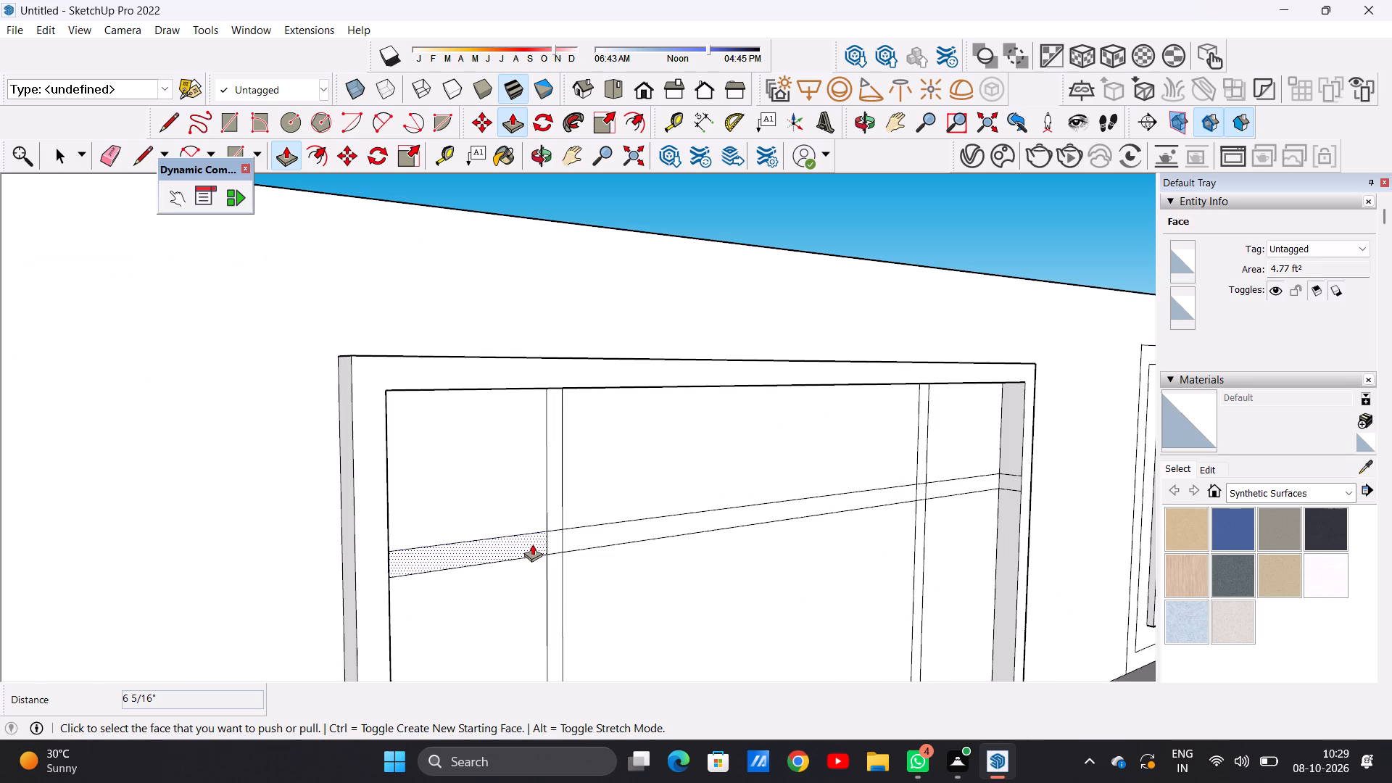
left_click(516, 539)
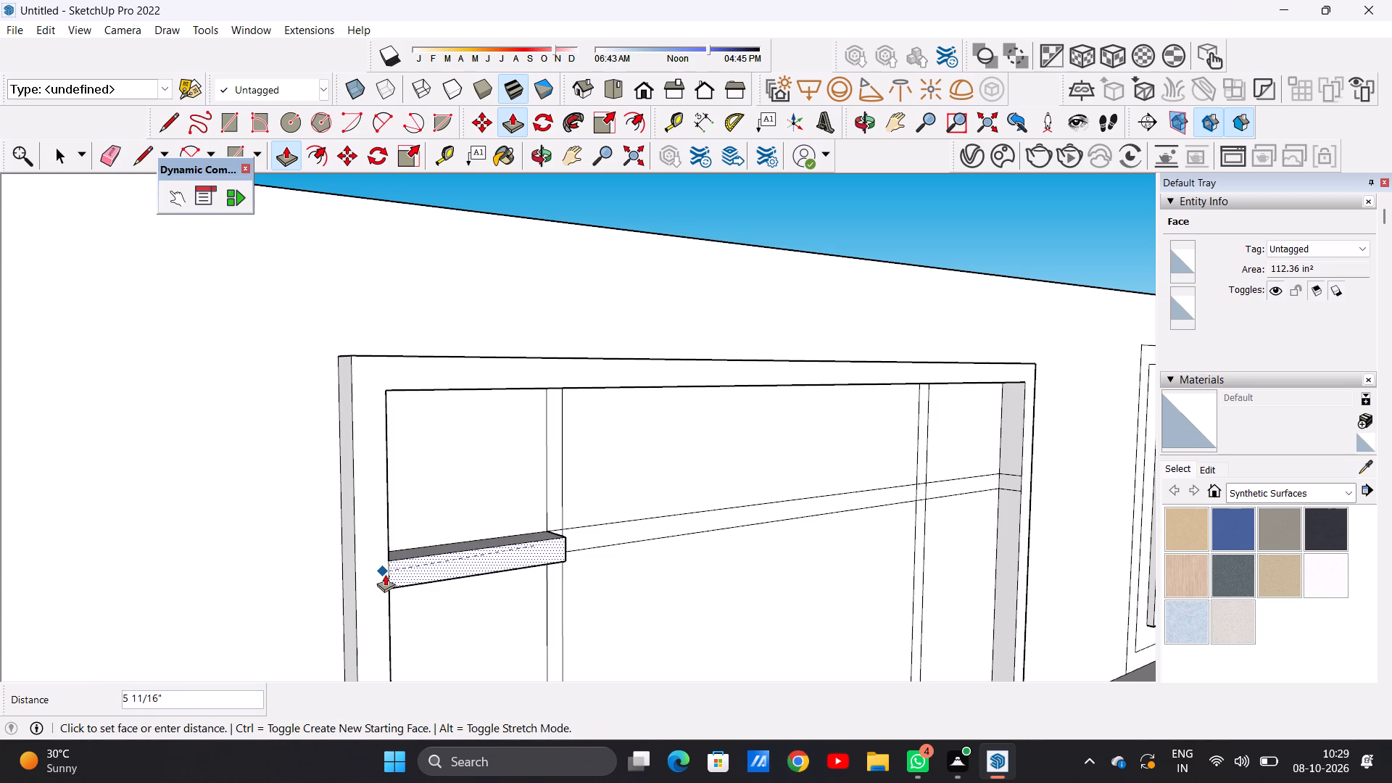
left_click(390, 579)
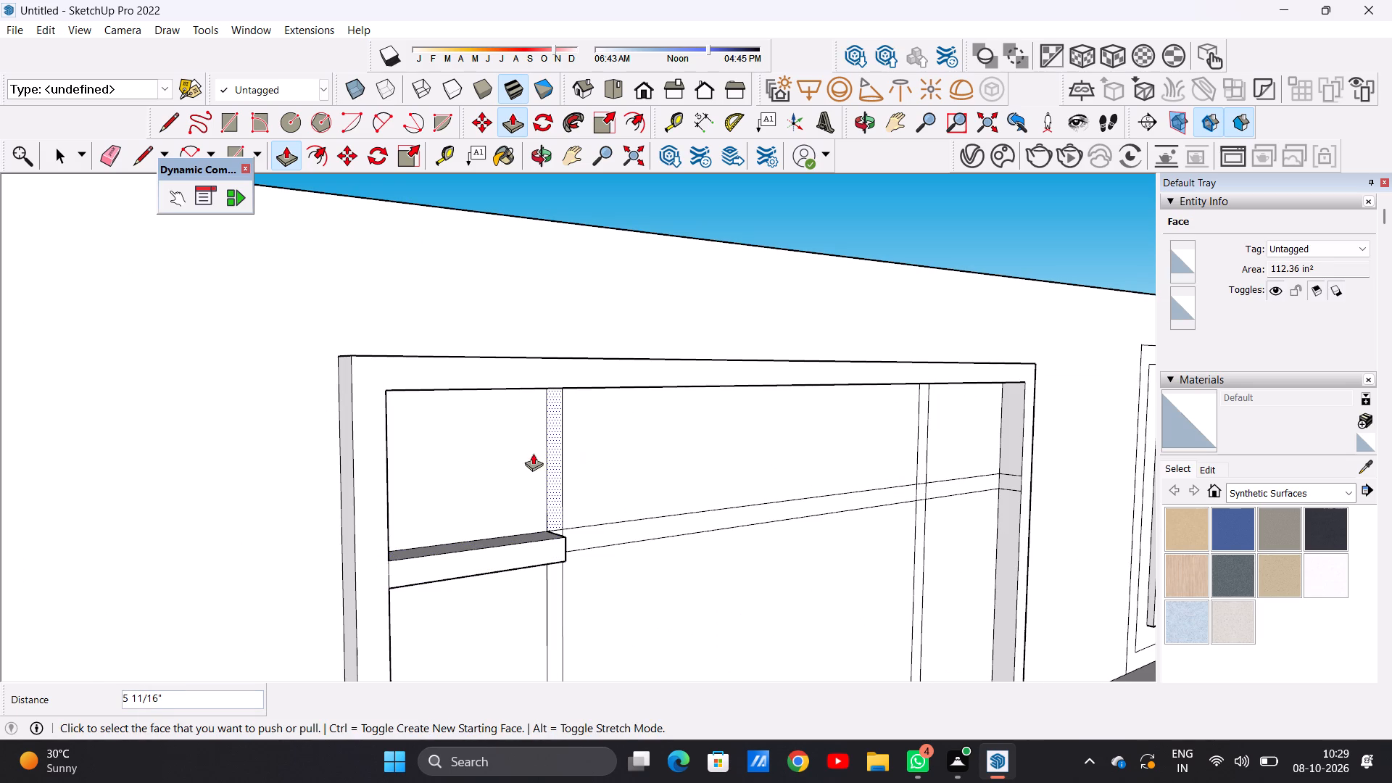
left_click(550, 455)
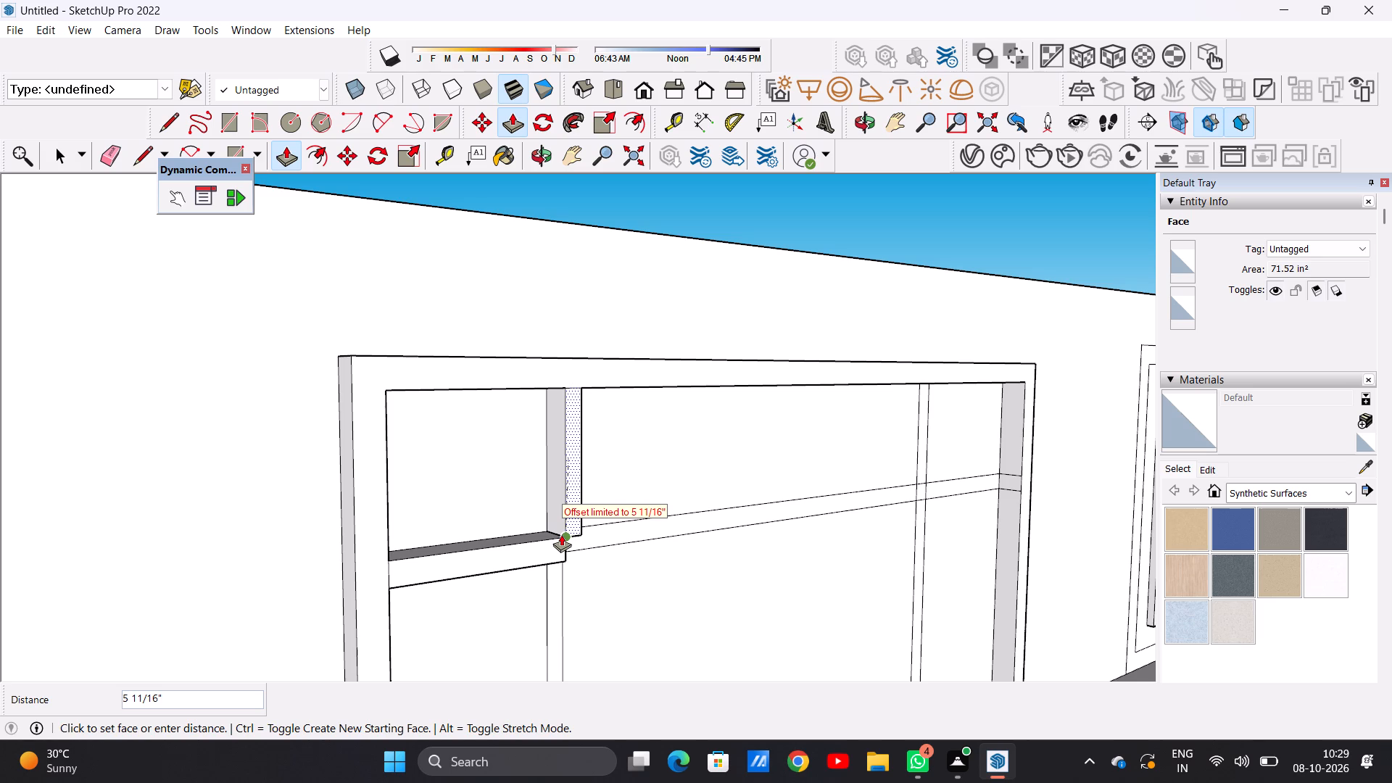
left_click(563, 387)
Extrude the crossbar's door-side end segment 5 11/16" to match the window frame's depth.
scroll(562, 482, "down", 6)
scroll(562, 465, "up", 1)
scroll(562, 465, "down", 13)
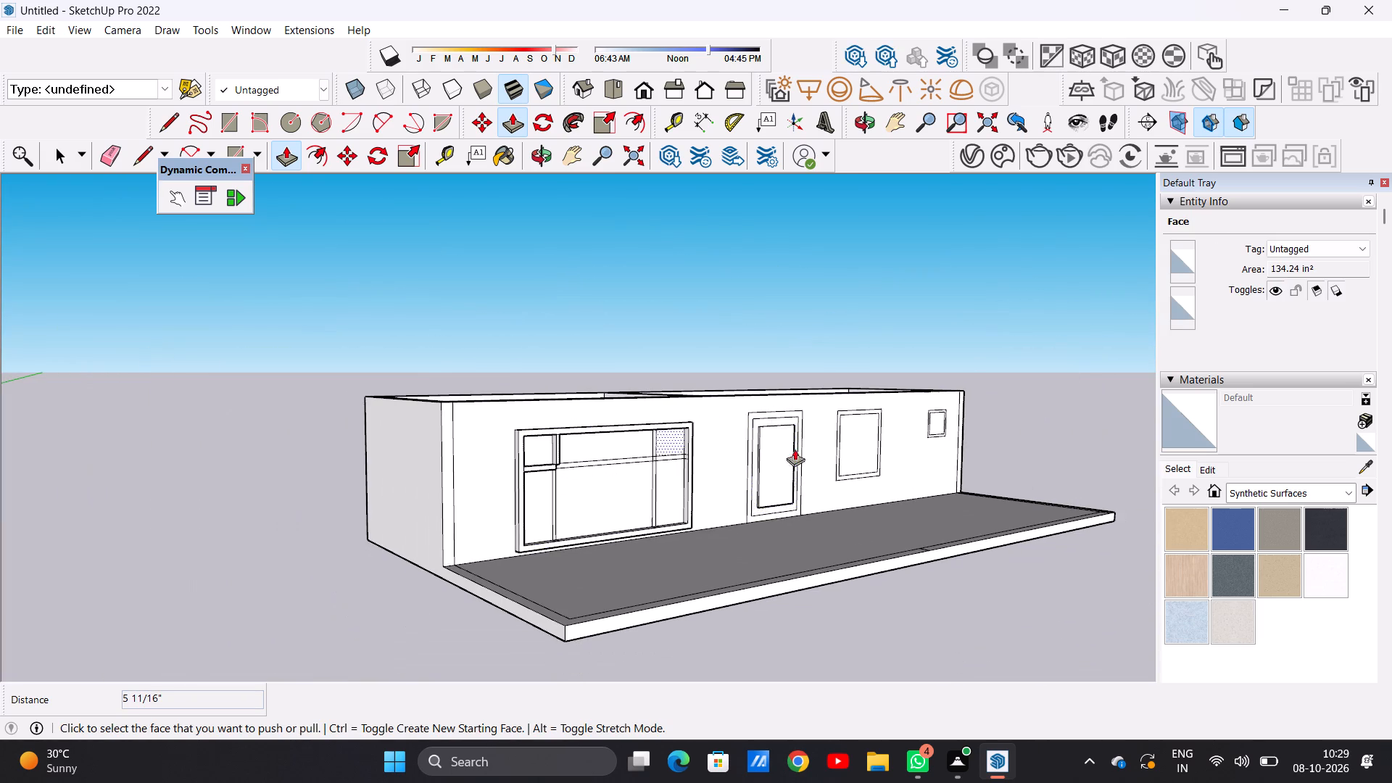
middle_click_drag(710, 447, 378, 471)
scroll(536, 472, "up", 3)
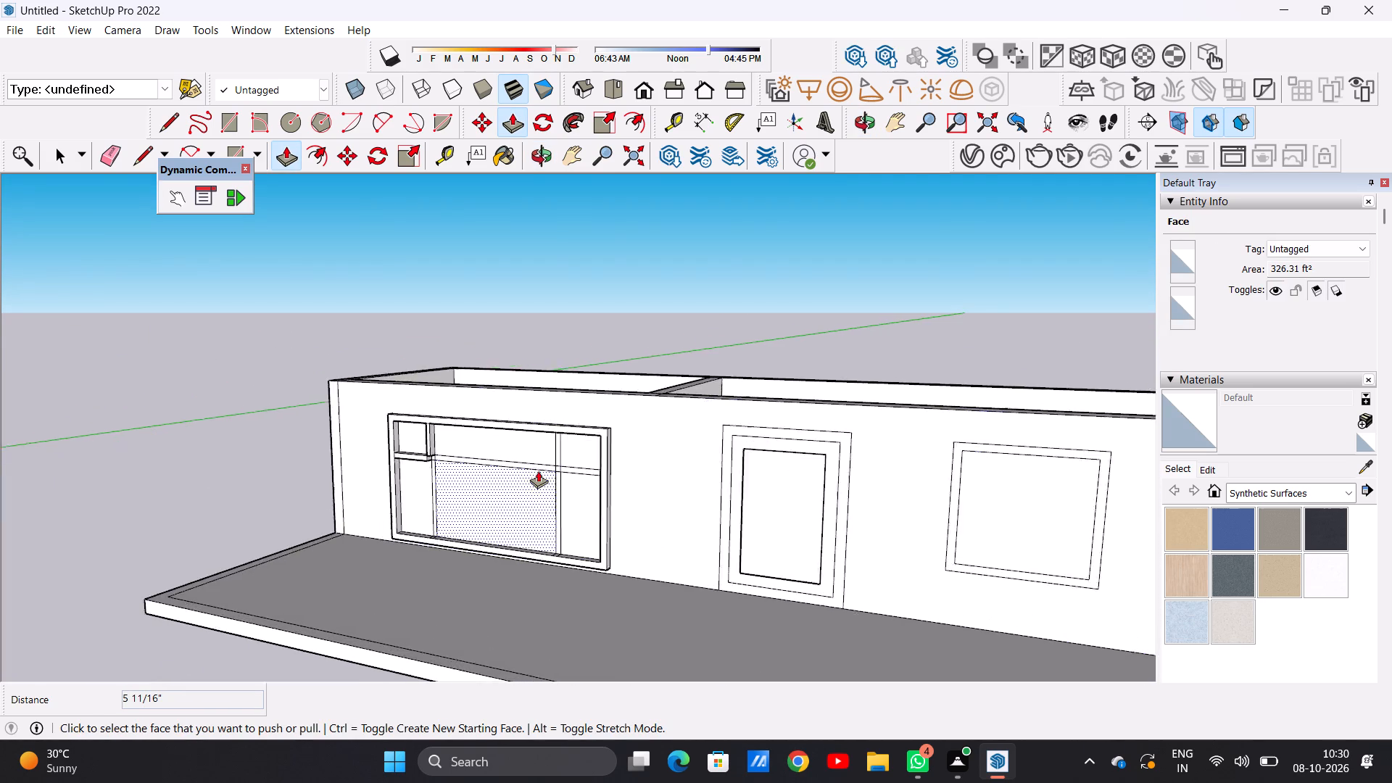
scroll(578, 447, "up", 10)
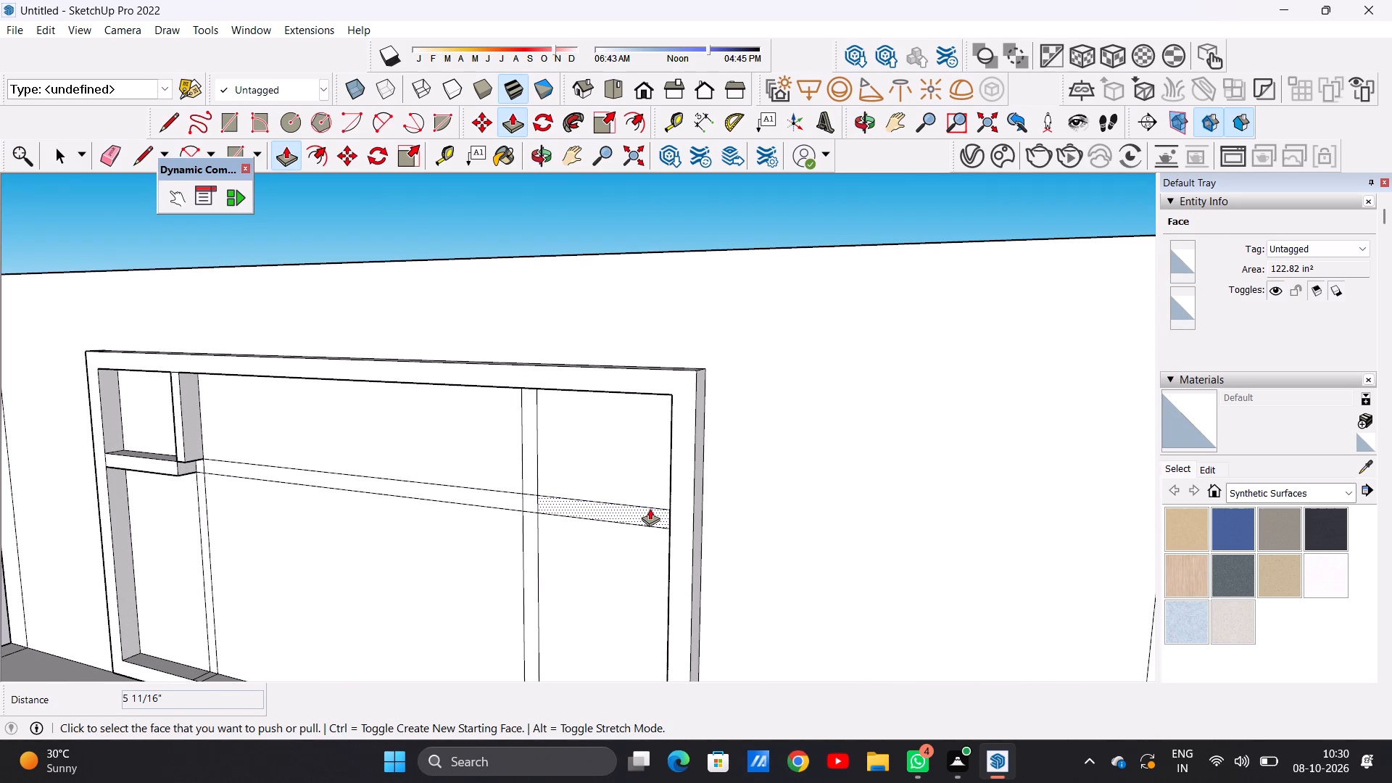
left_click(650, 508)
left_click(670, 520)
Extrude the lower segment of the door-side mullion 5 11/16", flush with the window frame.
scroll(679, 514, "down", 5)
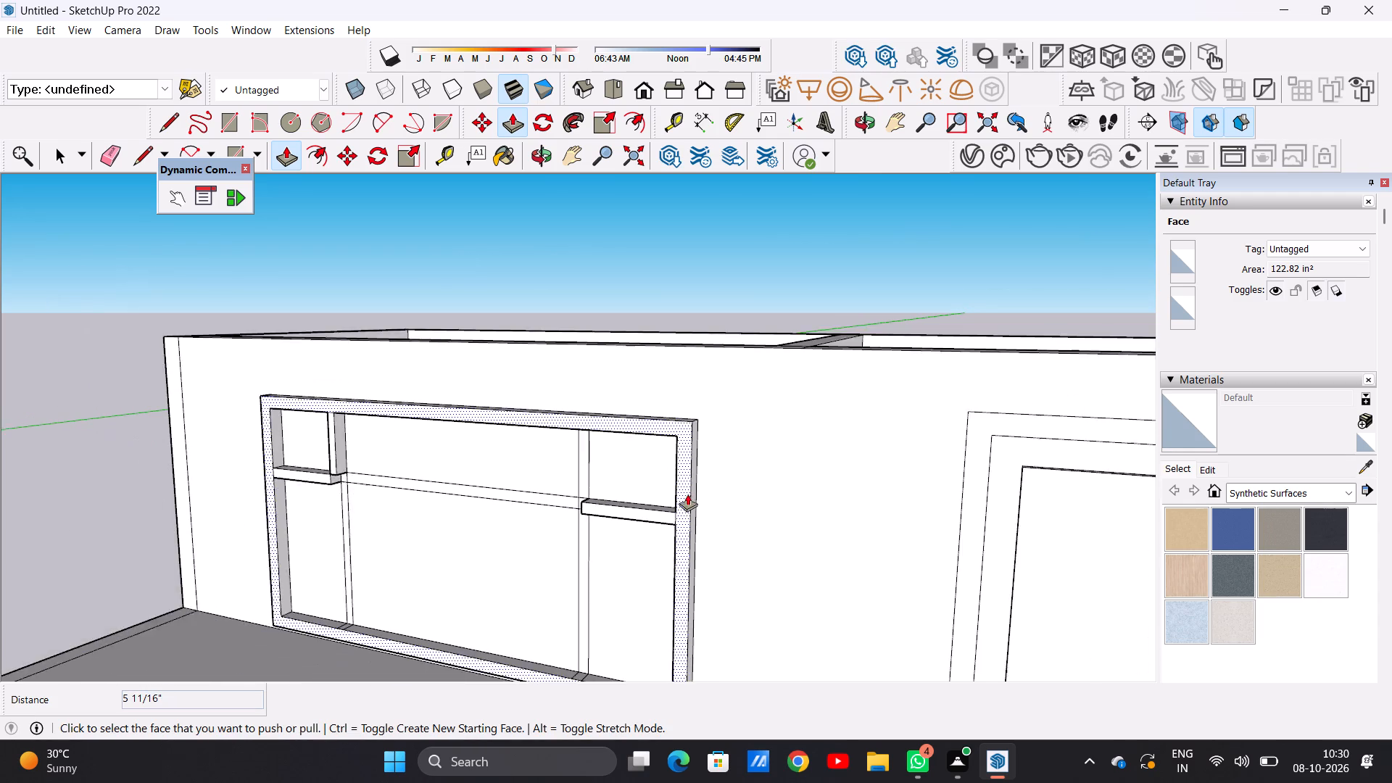
scroll(687, 494, "down", 3)
scroll(609, 565, "up", 5)
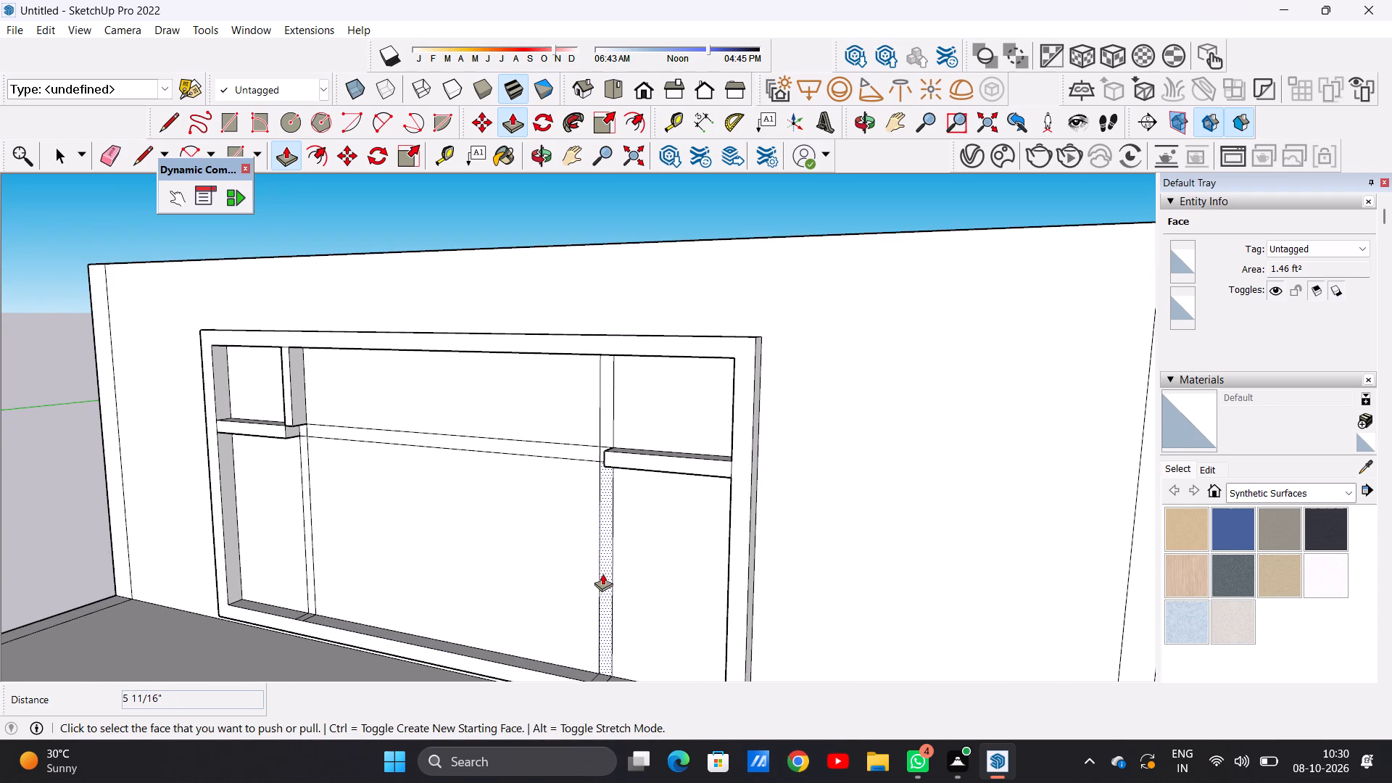
left_click(603, 573)
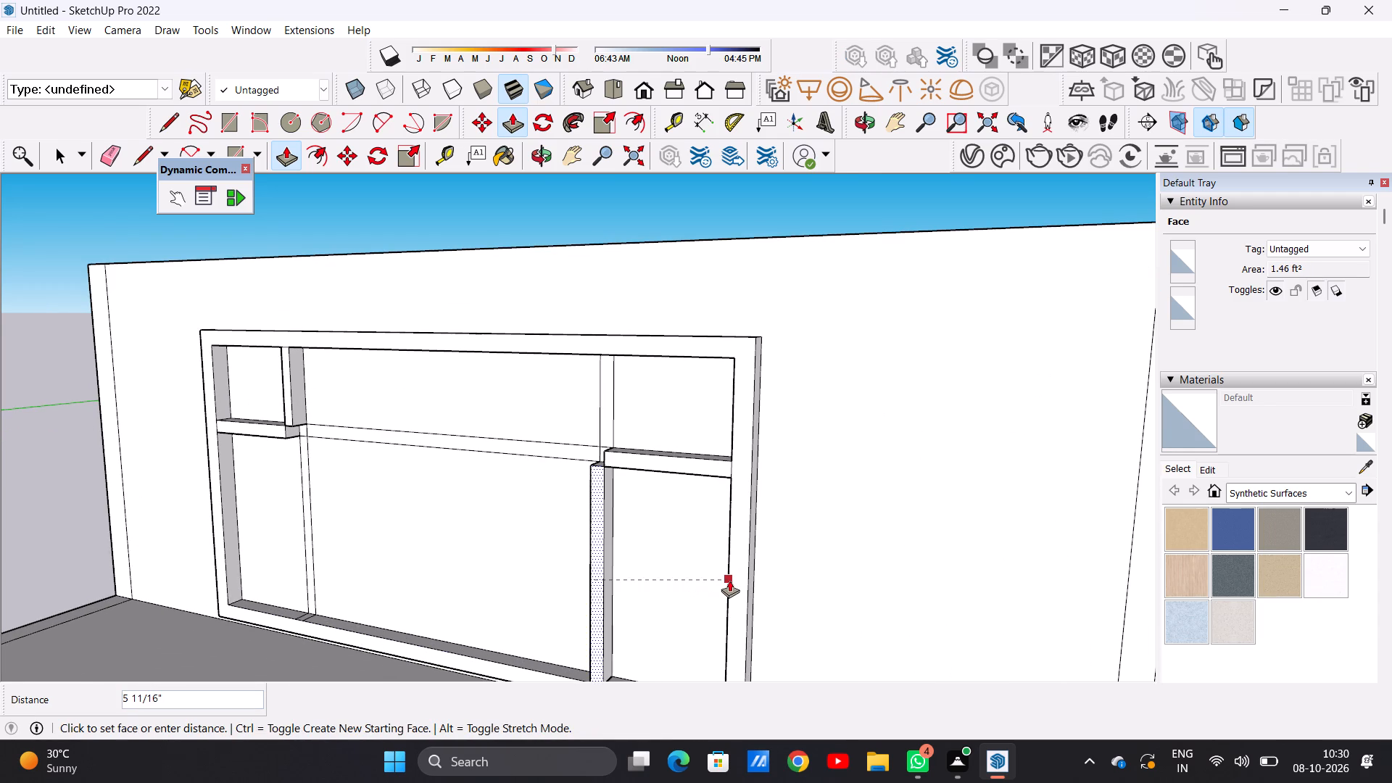
left_click(729, 580)
Extrude the door-side mullion's upper segment and its crossing with the crossbar by 5 11/16".
middle_click_drag(578, 460, 683, 463)
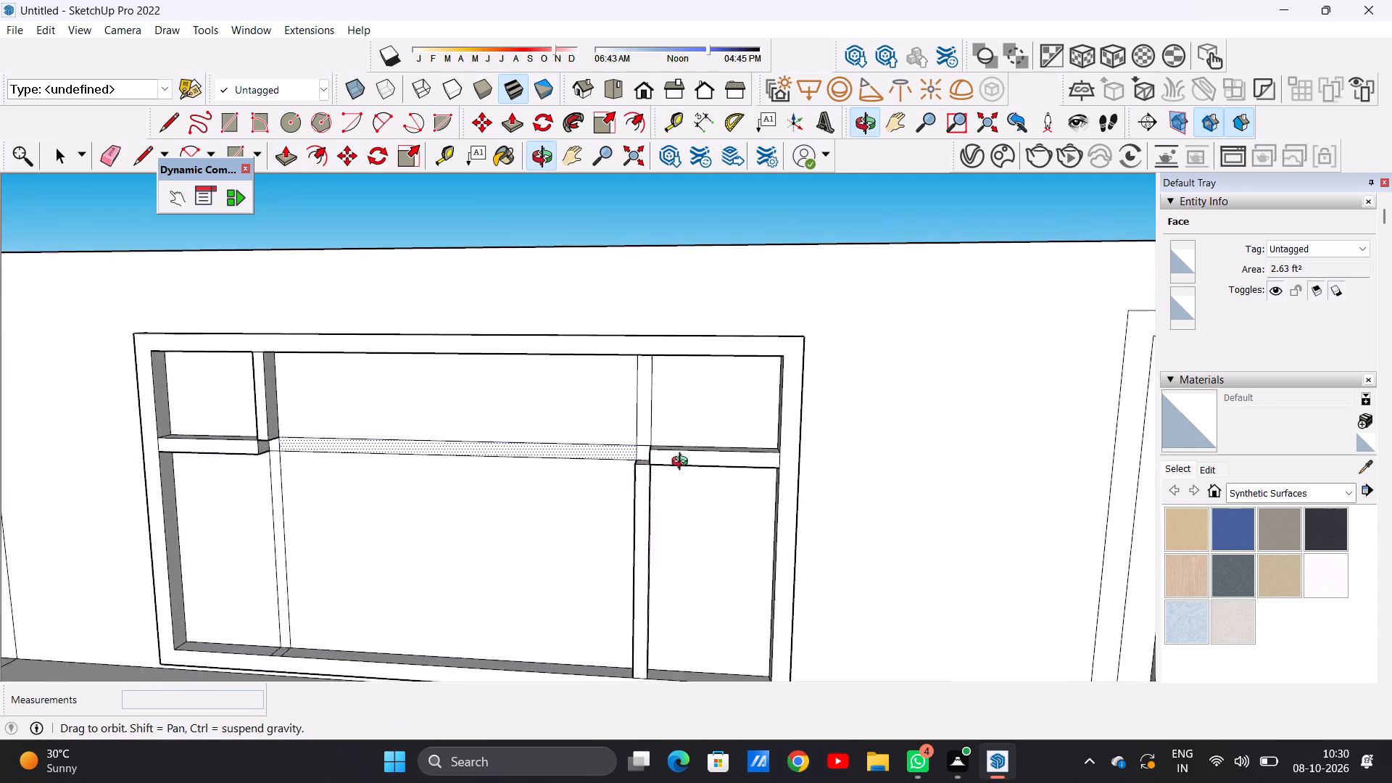
middle_click_drag(683, 463, 954, 452)
scroll(699, 403, "up", 7)
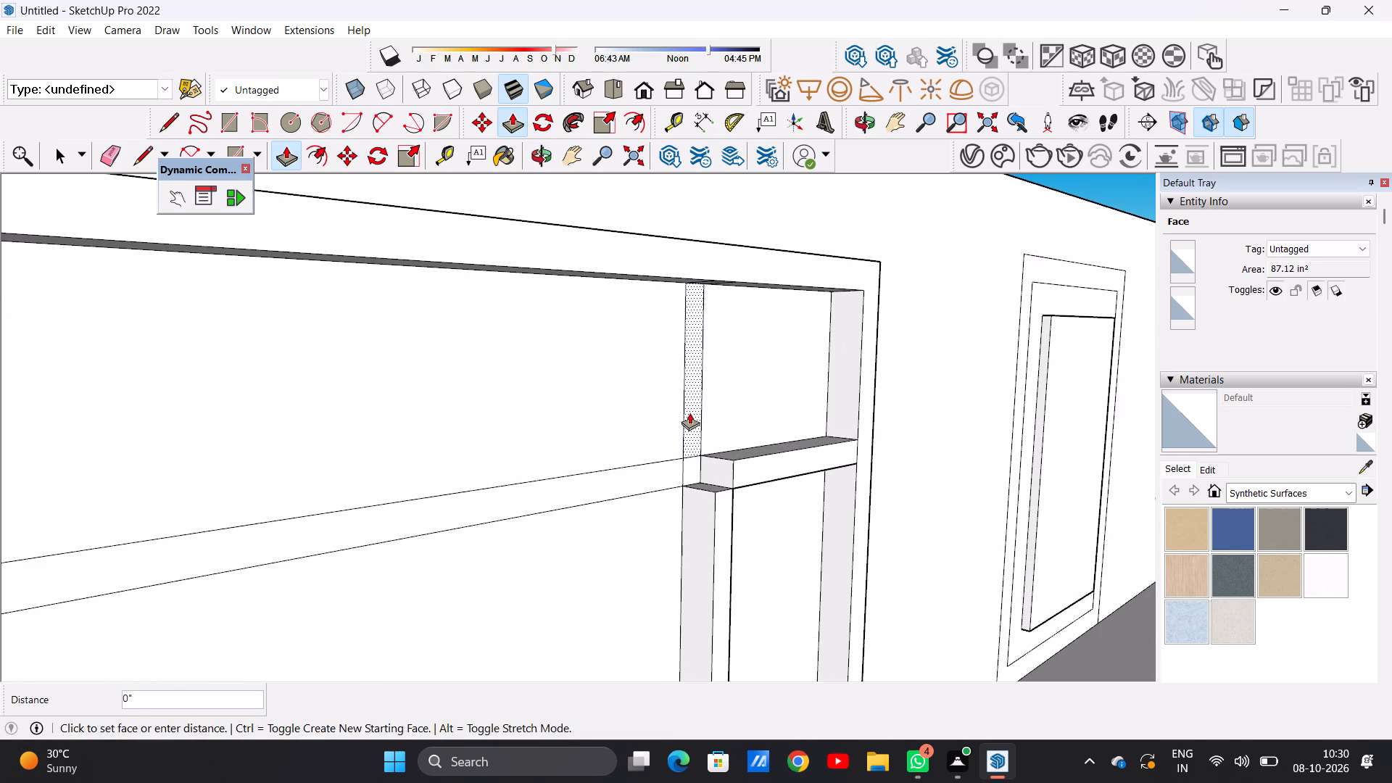
left_click(689, 413)
left_click(729, 456)
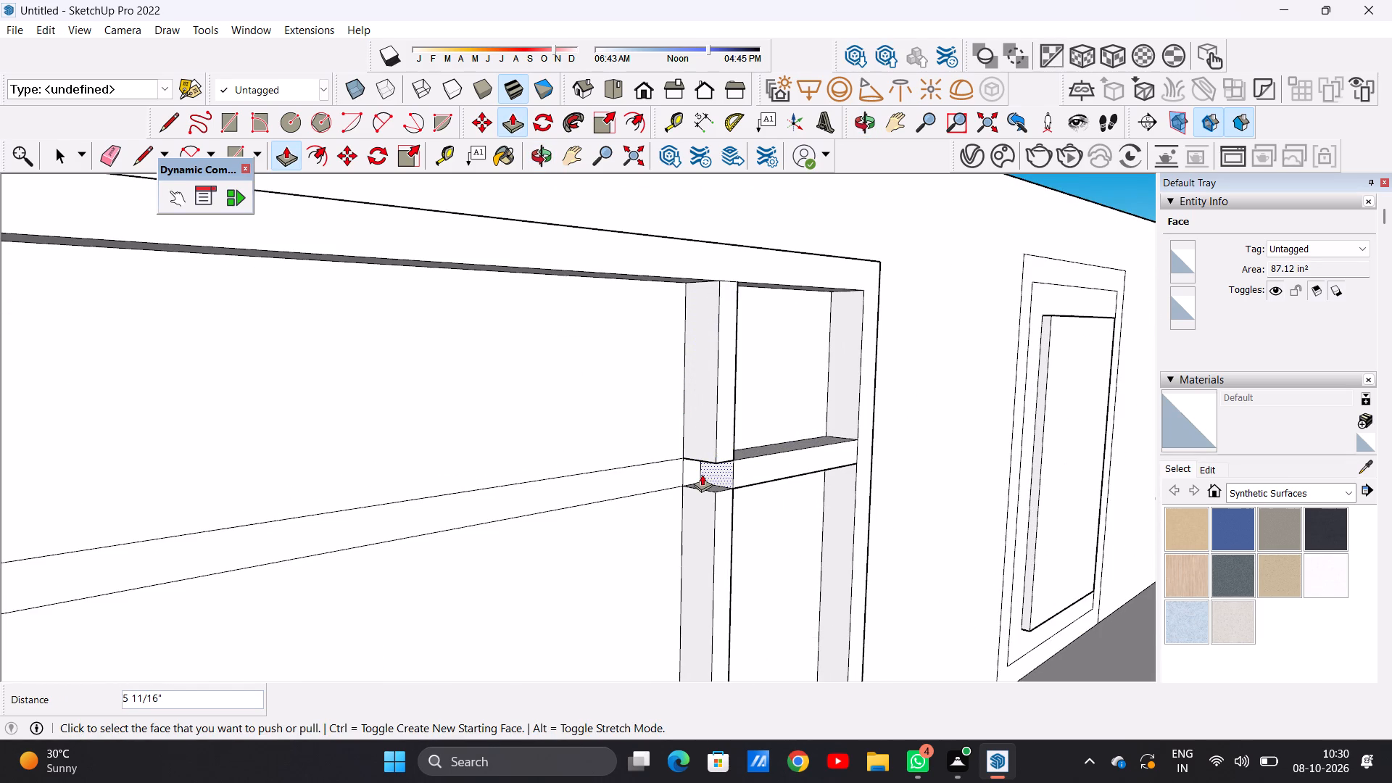
left_click(697, 464)
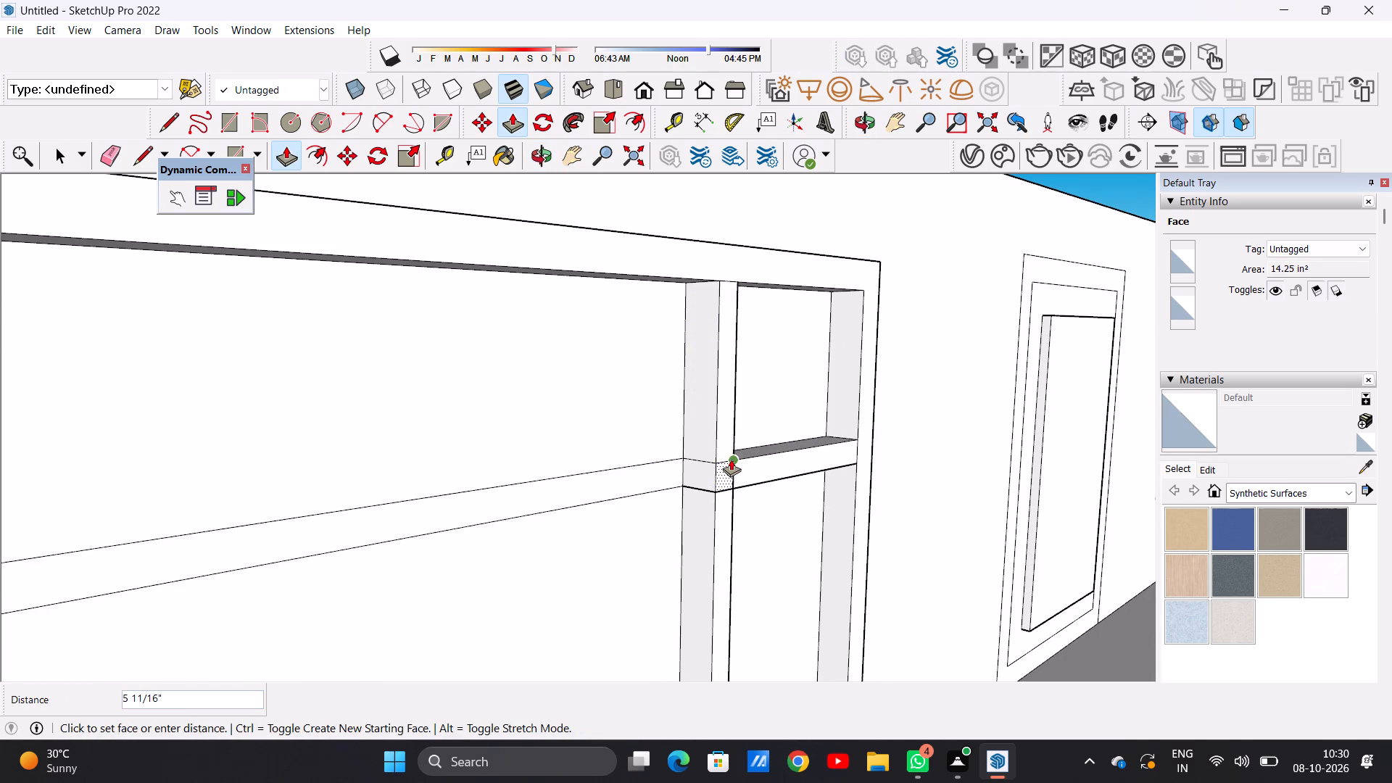
left_click(731, 459)
Extrude the long middle segment of the crossbar between the two mullions by 5 11/16".
scroll(728, 463, "down", 8)
scroll(742, 443, "up", 1)
scroll(746, 438, "down", 6)
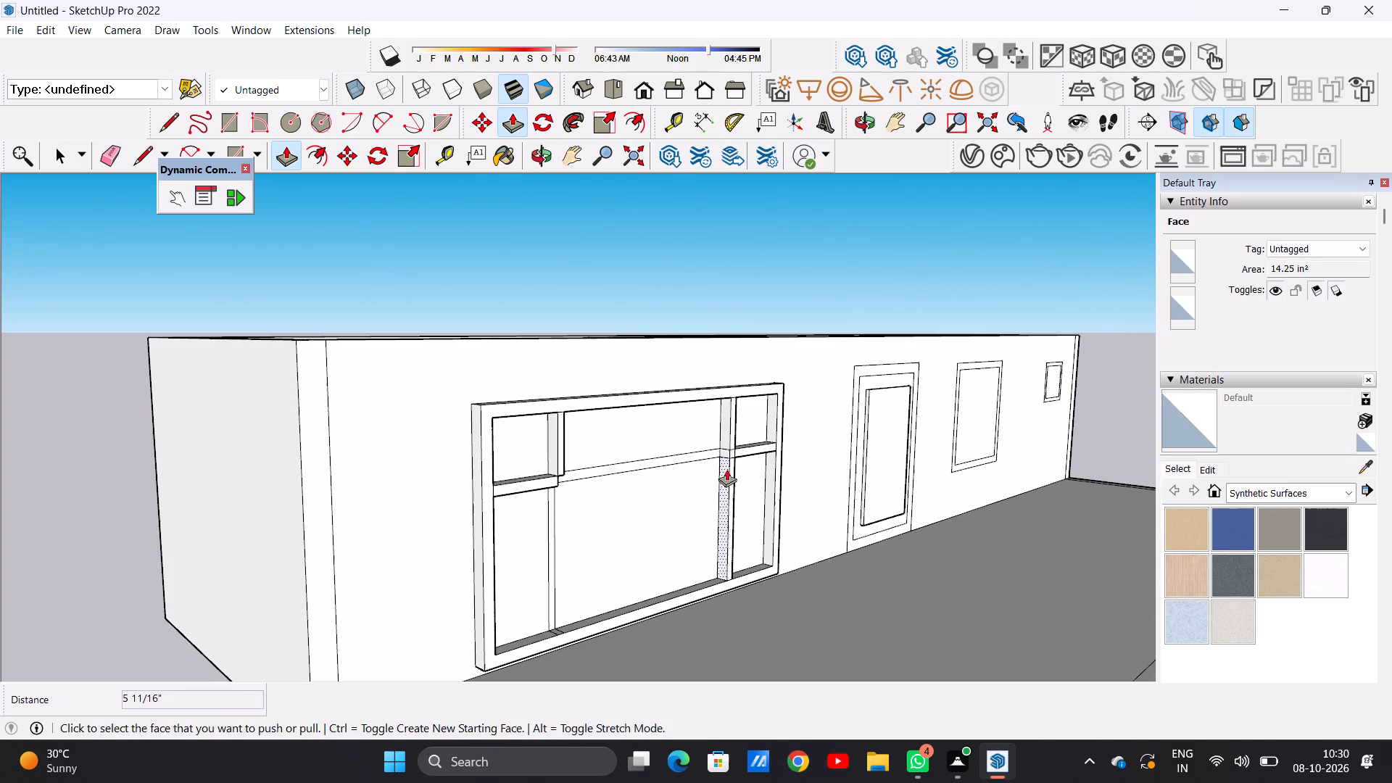
middle_click_drag(726, 486, 542, 483)
scroll(613, 447, "up", 7)
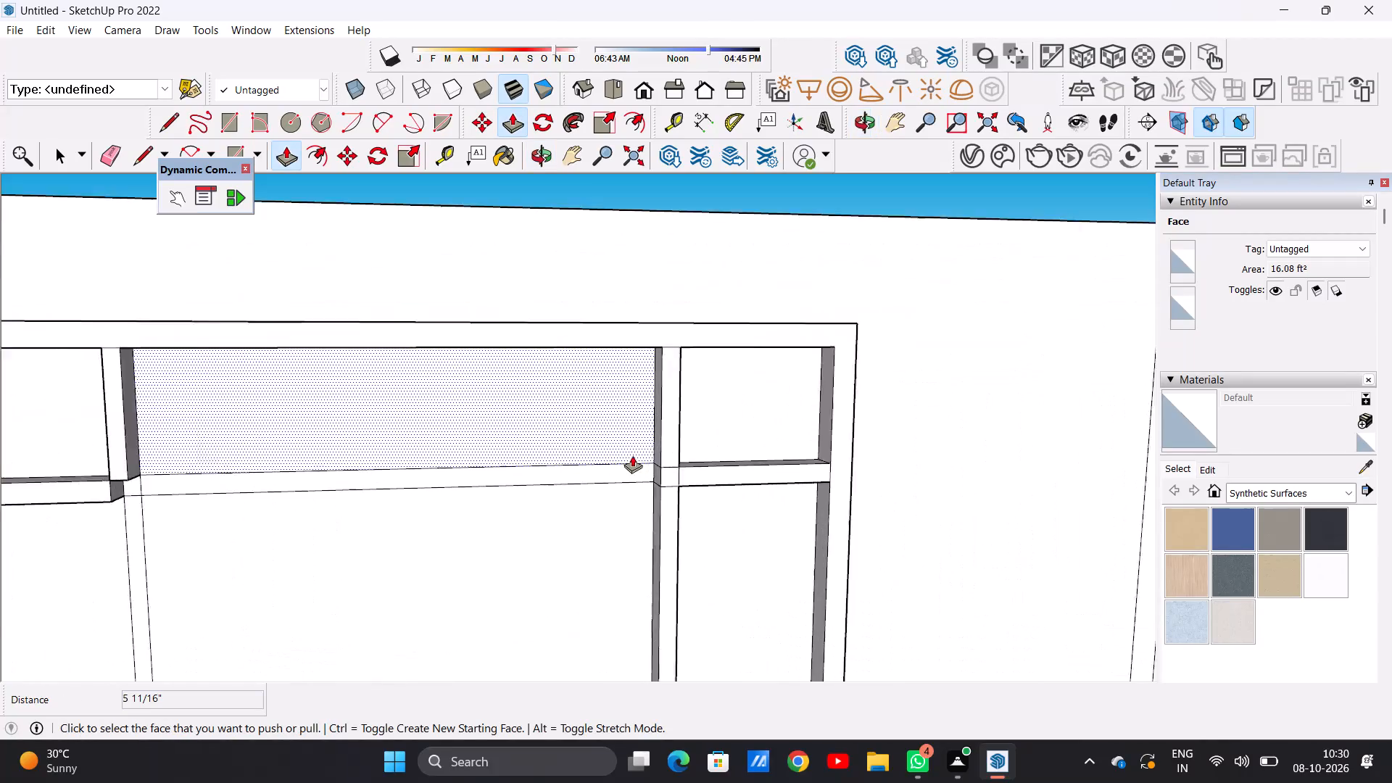
scroll(632, 455, "up", 3)
left_click(643, 470)
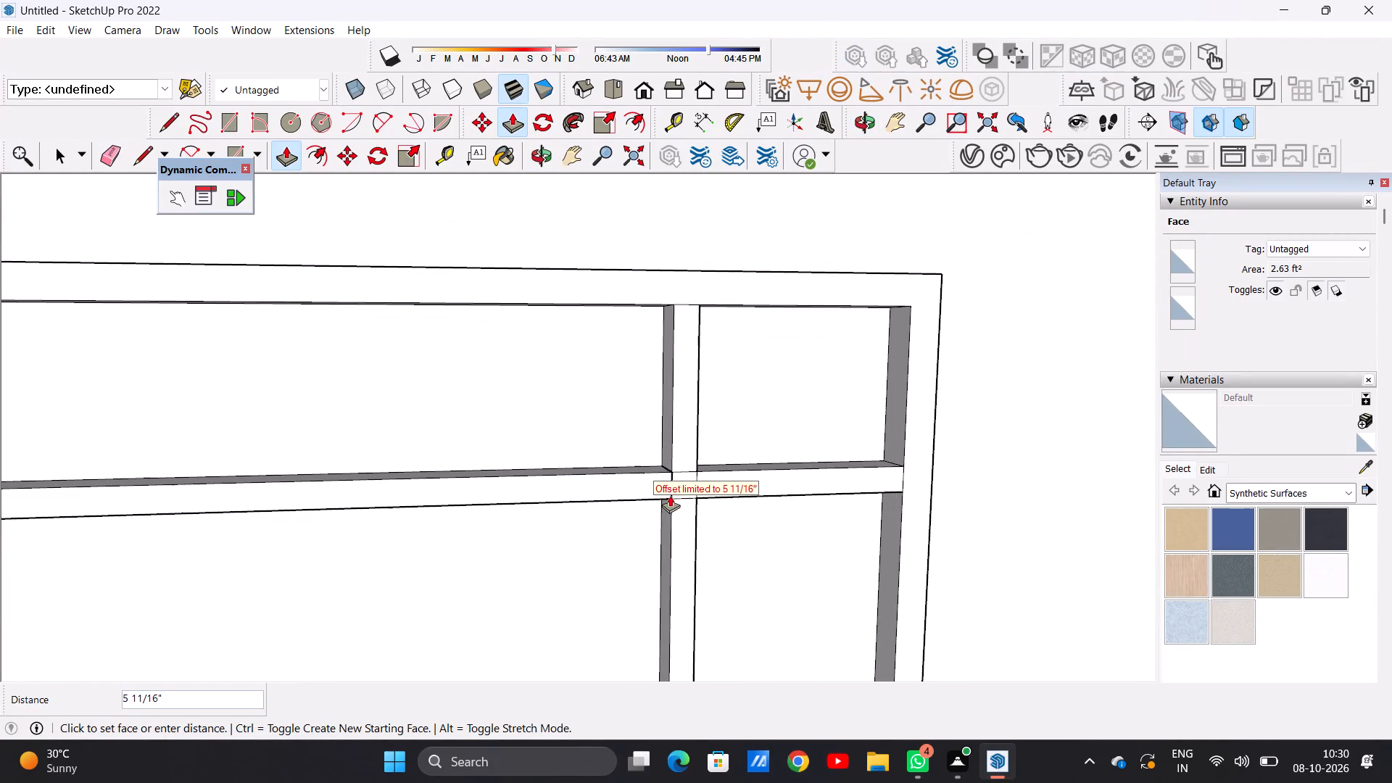
left_click(671, 498)
Extrude the small crossing face between the crossbar and the mullion farthest from the door by 5 11/16".
scroll(679, 426, "down", 3)
scroll(680, 426, "up", 1)
scroll(681, 426, "down", 5)
scroll(736, 449, "up", 1)
scroll(736, 449, "down", 2)
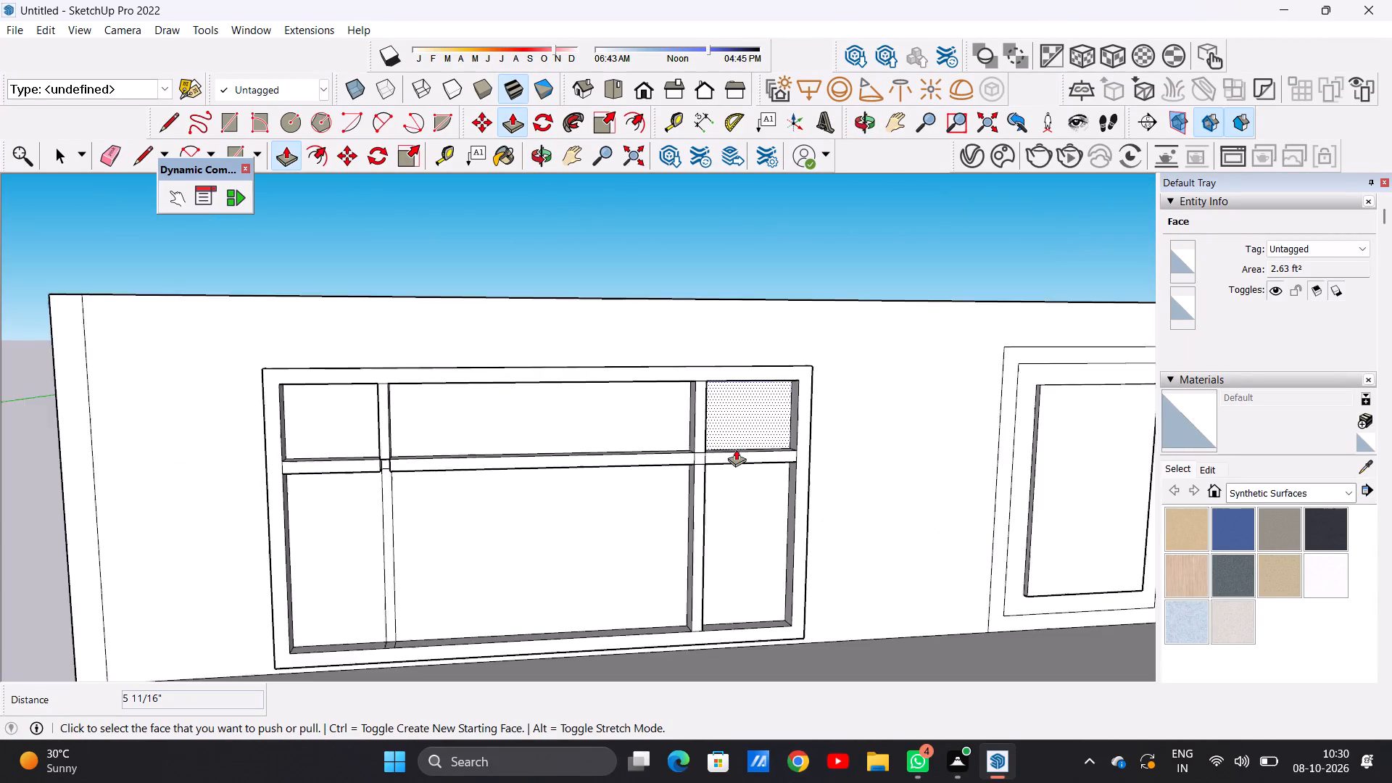
scroll(736, 449, "down", 11)
middle_click_drag(613, 452, 403, 451)
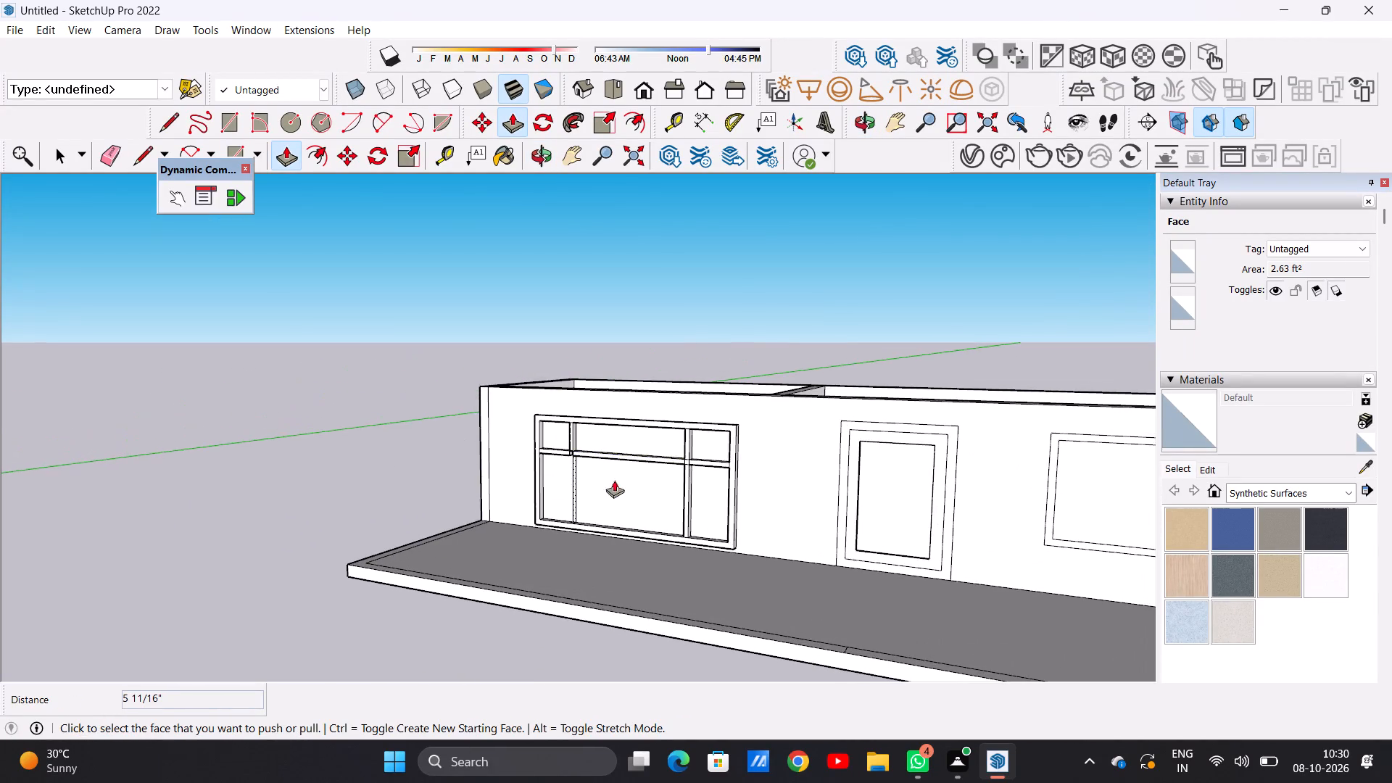
scroll(592, 476, "down", 1)
scroll(592, 476, "up", 20)
middle_click_drag(558, 442, 622, 442)
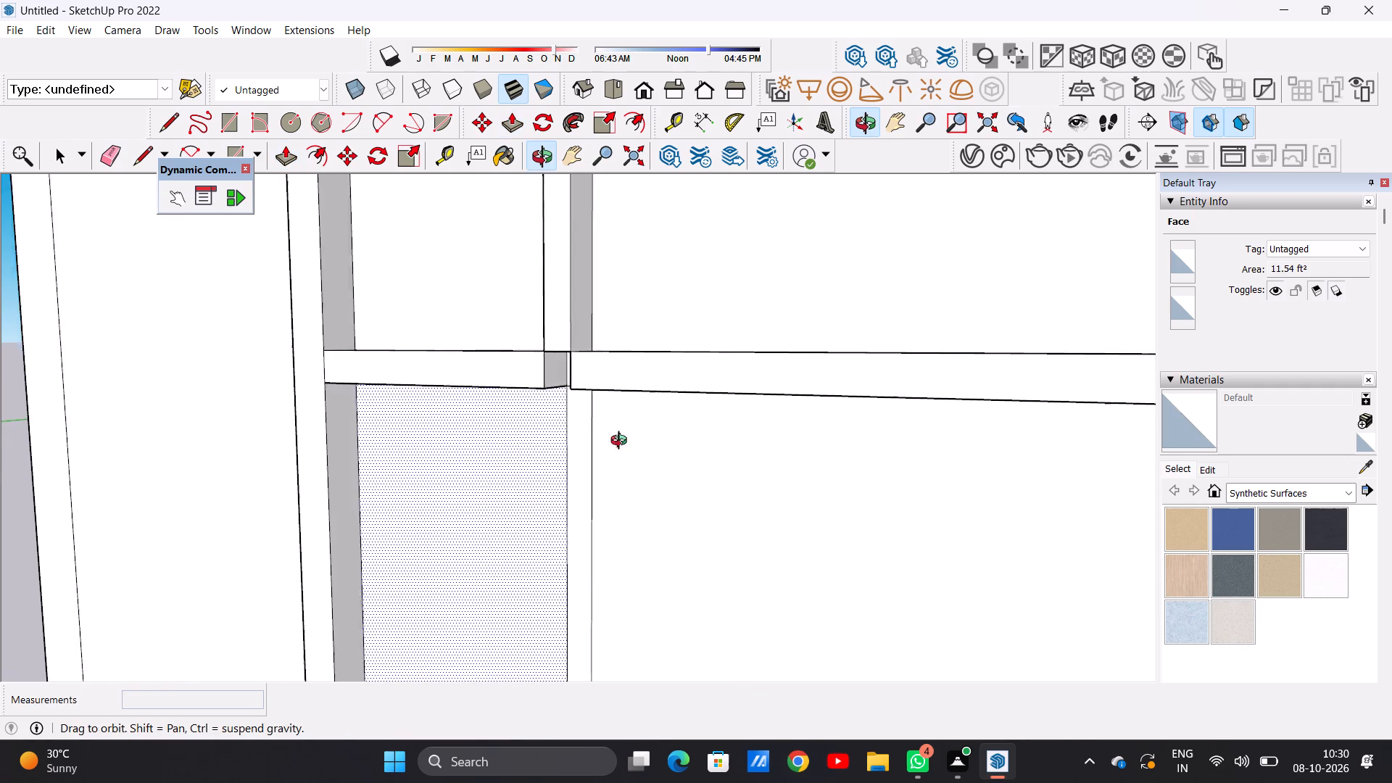
middle_click_drag(622, 442, 720, 439)
scroll(546, 357, "up", 4)
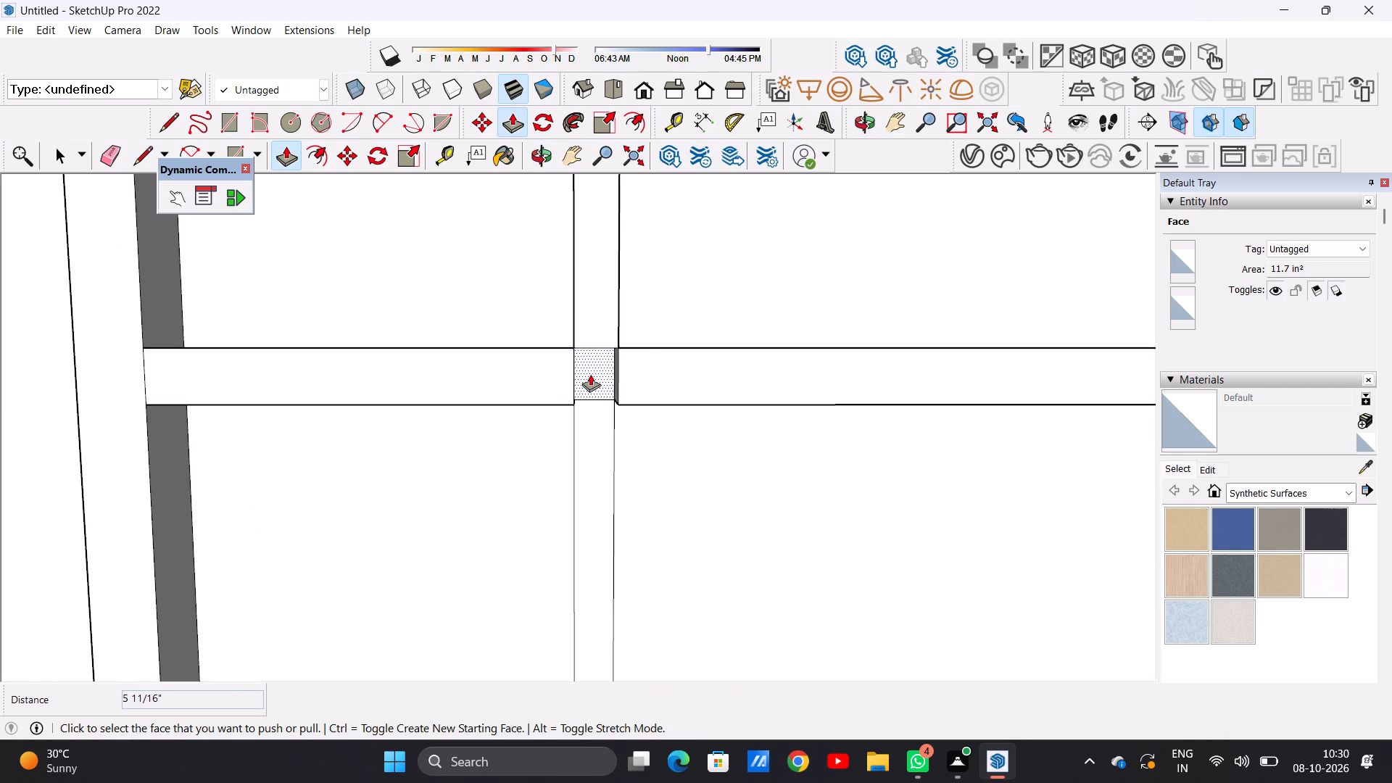
left_click(590, 374)
left_click(617, 406)
Extrude the lower segment of the mullion farthest from the door by 5 11/16", flush with the crossbar.
scroll(600, 355, "down", 3)
scroll(605, 353, "up", 1)
scroll(608, 352, "down", 6)
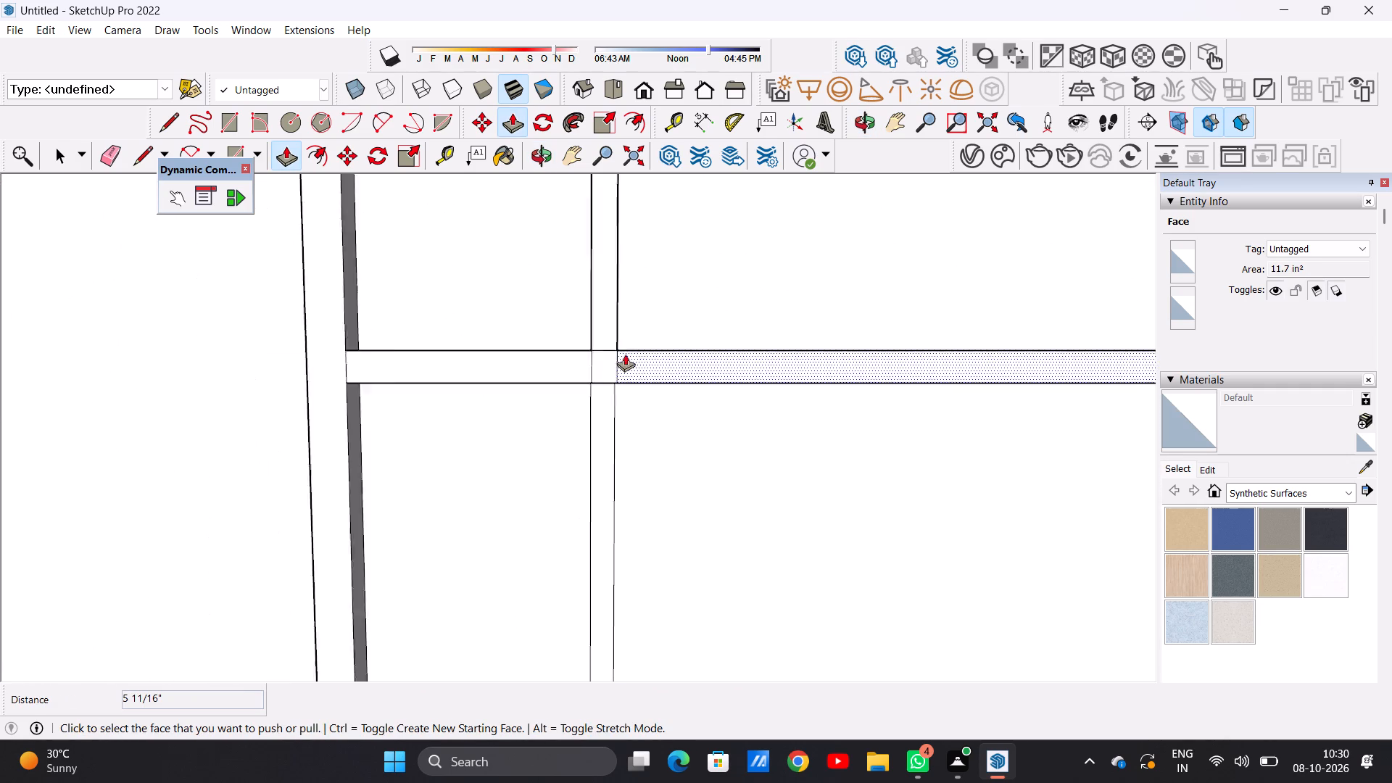
scroll(625, 354, "down", 6)
middle_click_drag(517, 391, 681, 431)
scroll(666, 404, "up", 3)
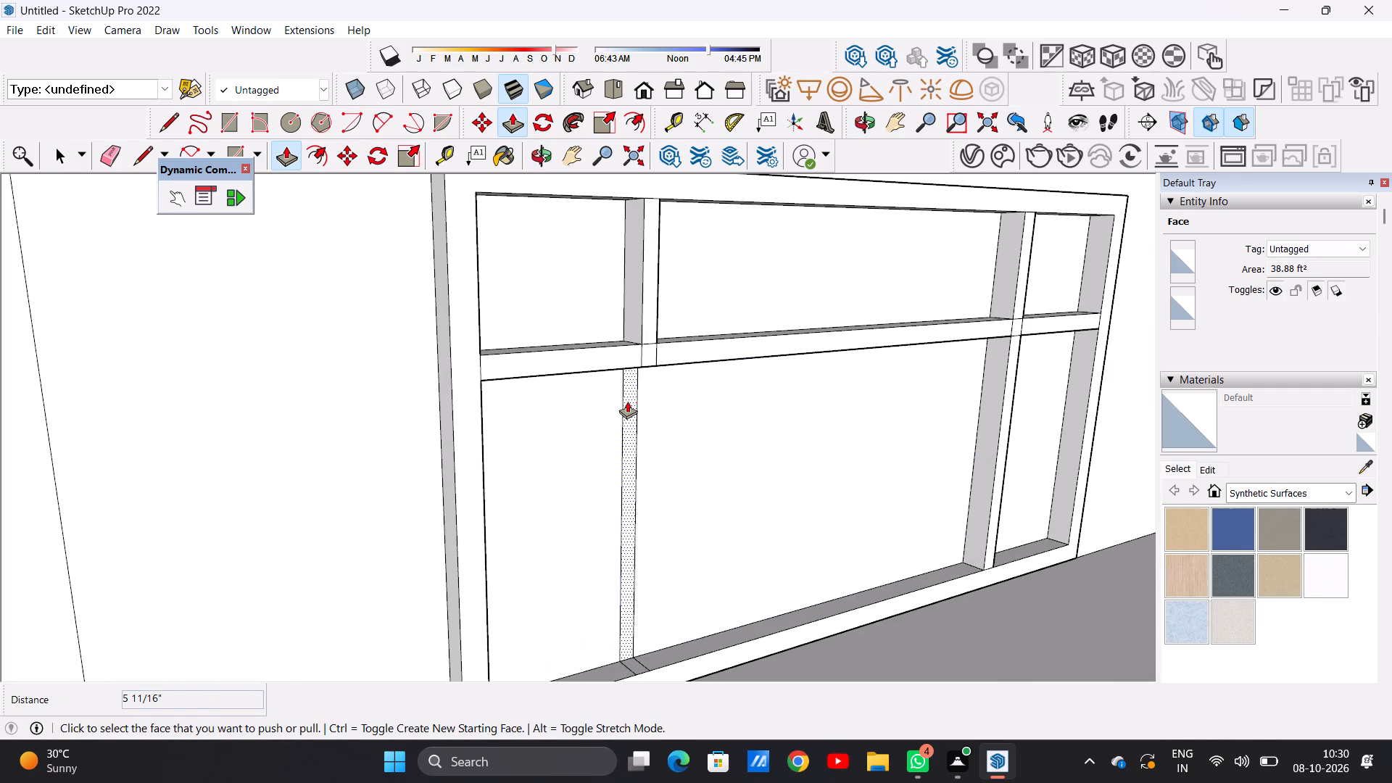
left_click(627, 401)
left_click(647, 362)
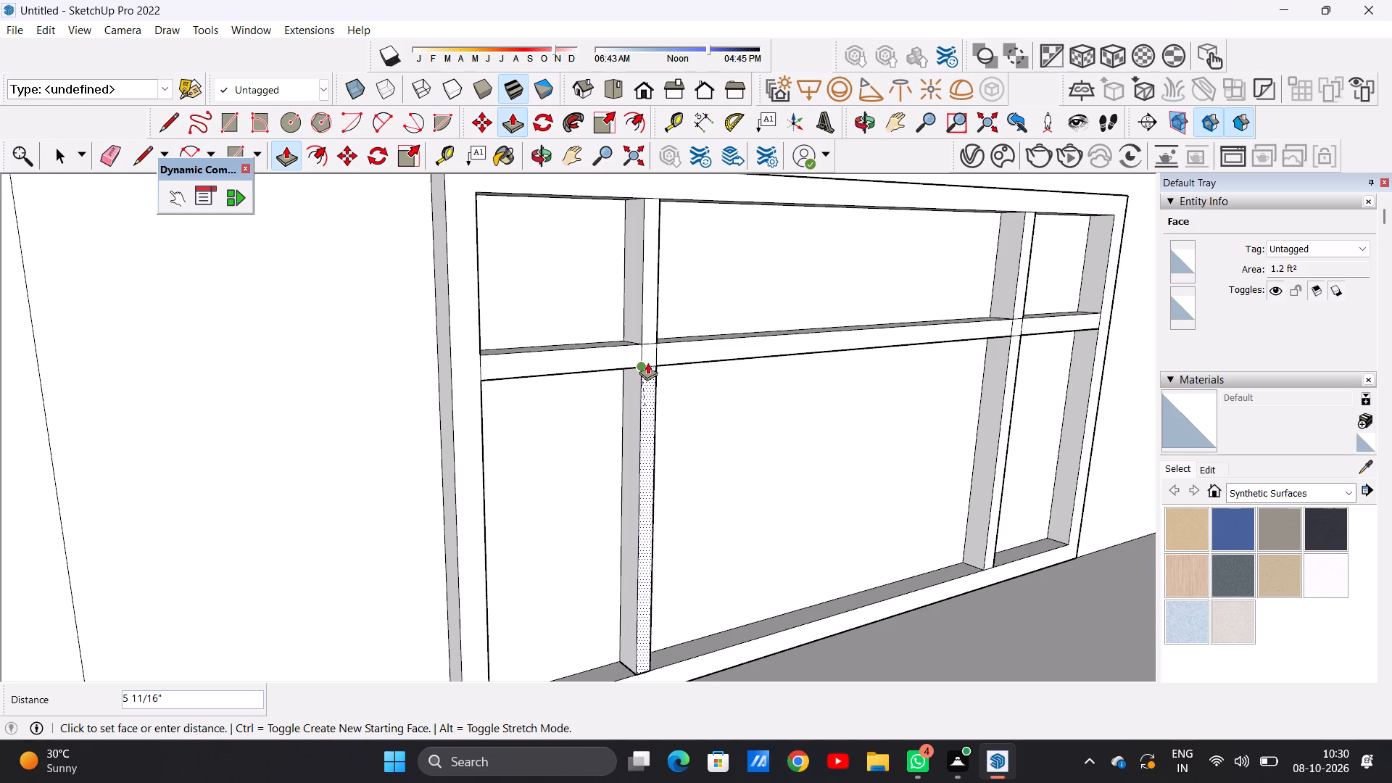
key("space")
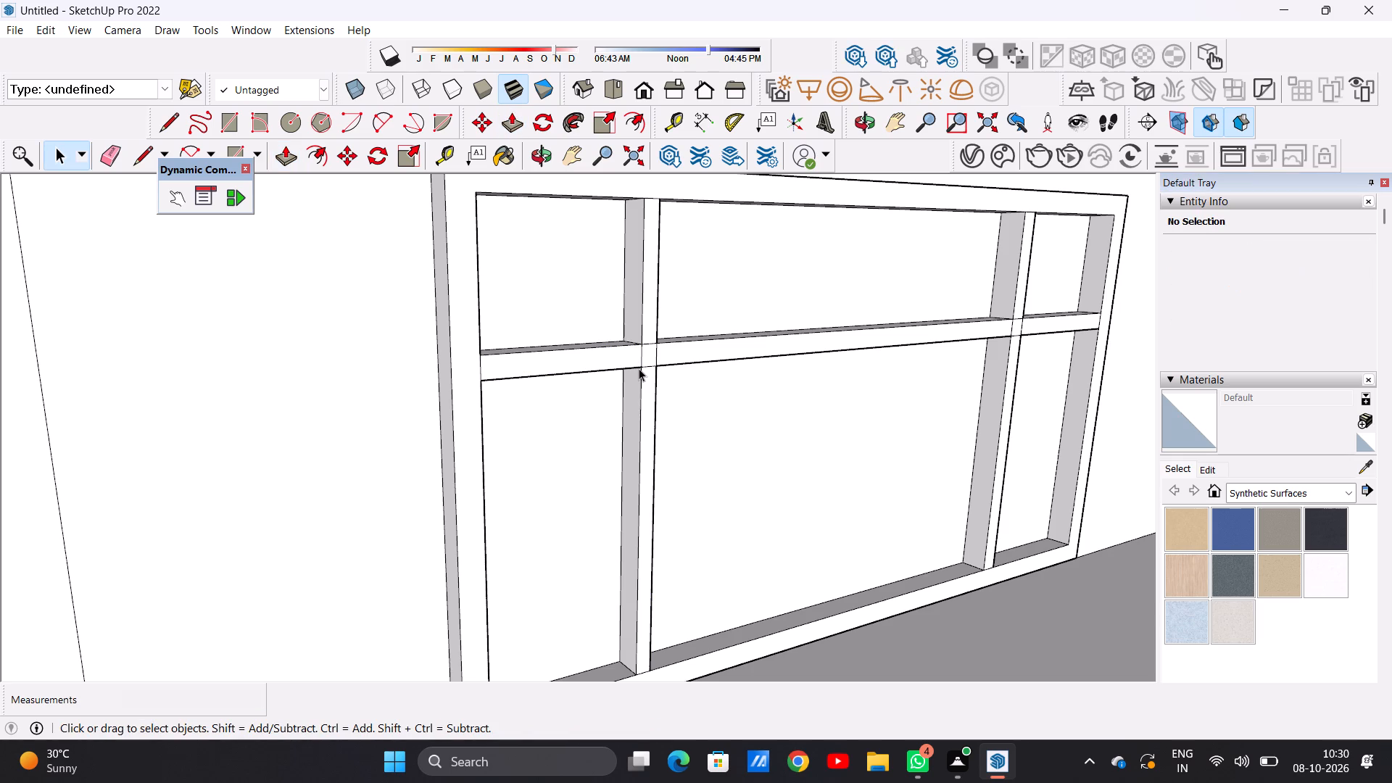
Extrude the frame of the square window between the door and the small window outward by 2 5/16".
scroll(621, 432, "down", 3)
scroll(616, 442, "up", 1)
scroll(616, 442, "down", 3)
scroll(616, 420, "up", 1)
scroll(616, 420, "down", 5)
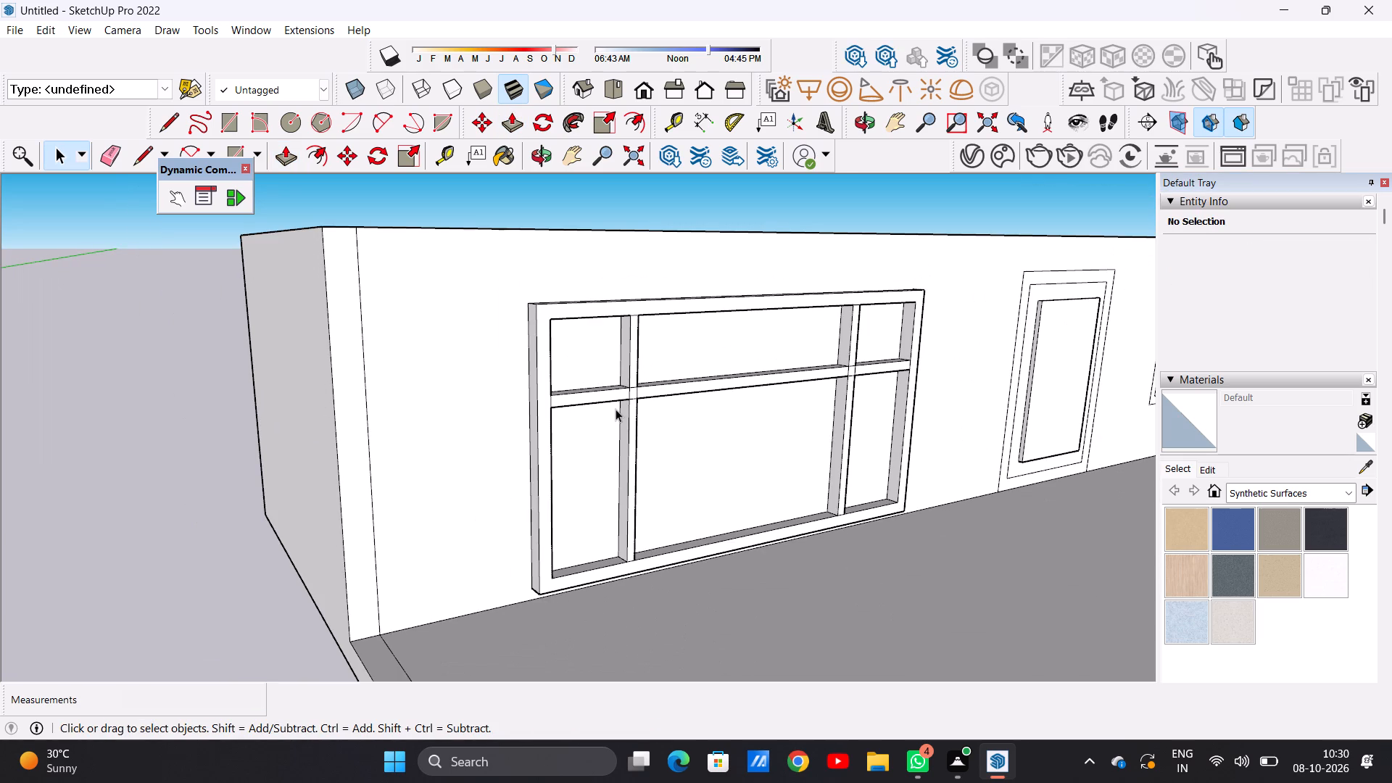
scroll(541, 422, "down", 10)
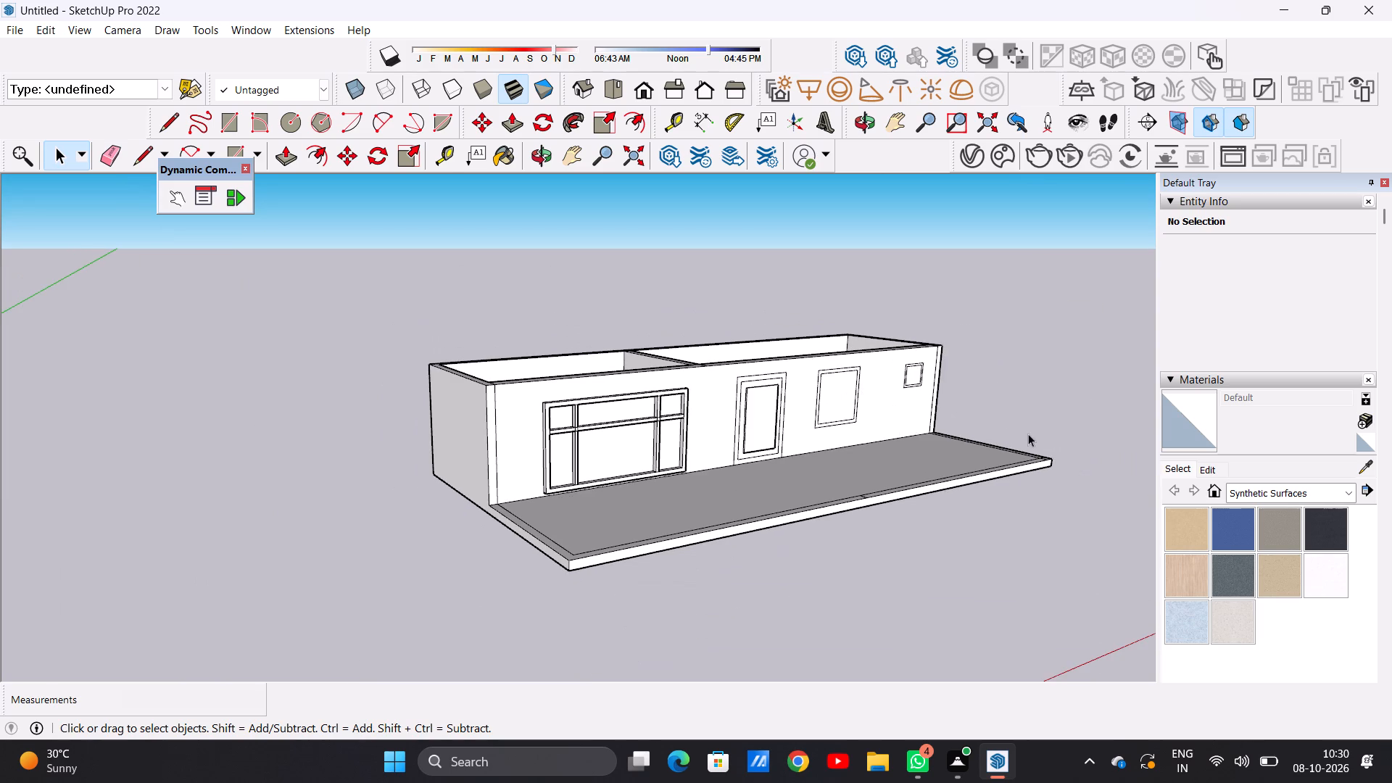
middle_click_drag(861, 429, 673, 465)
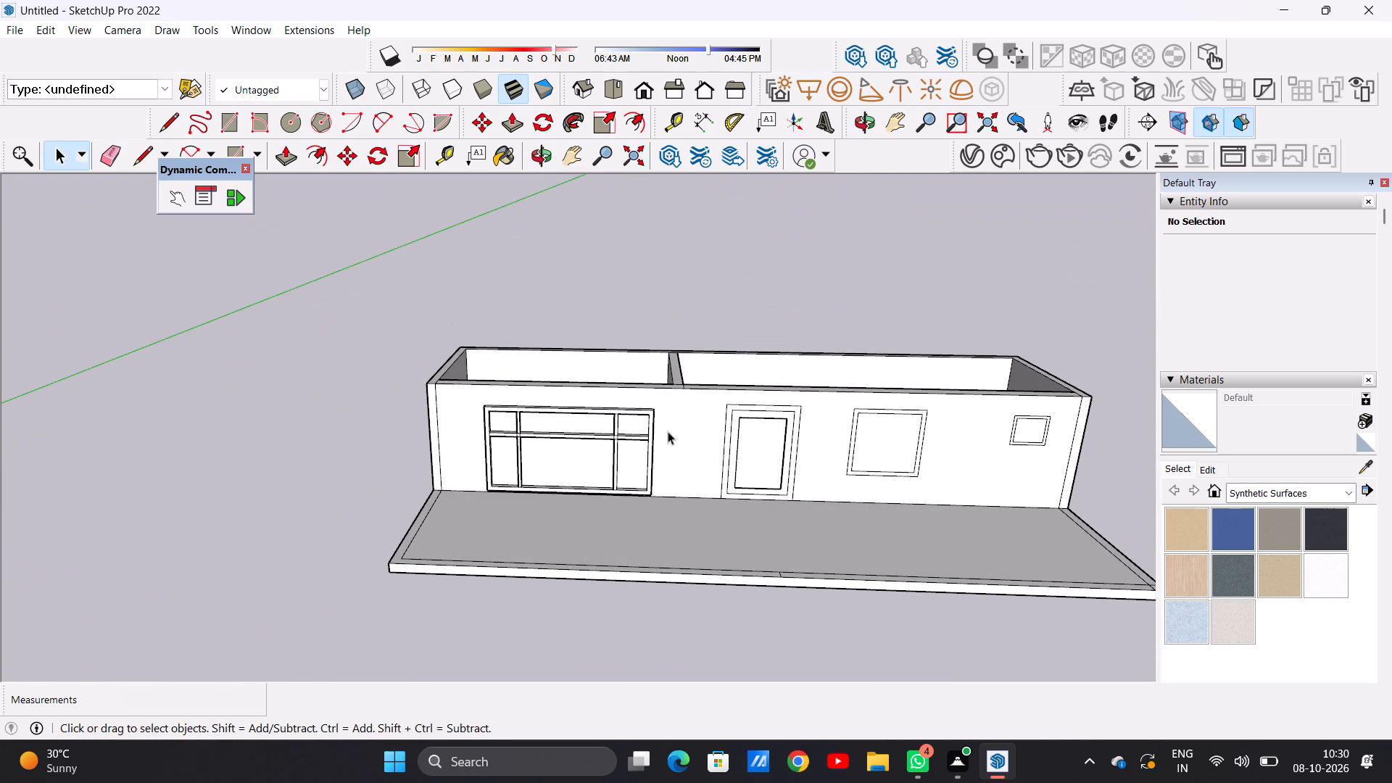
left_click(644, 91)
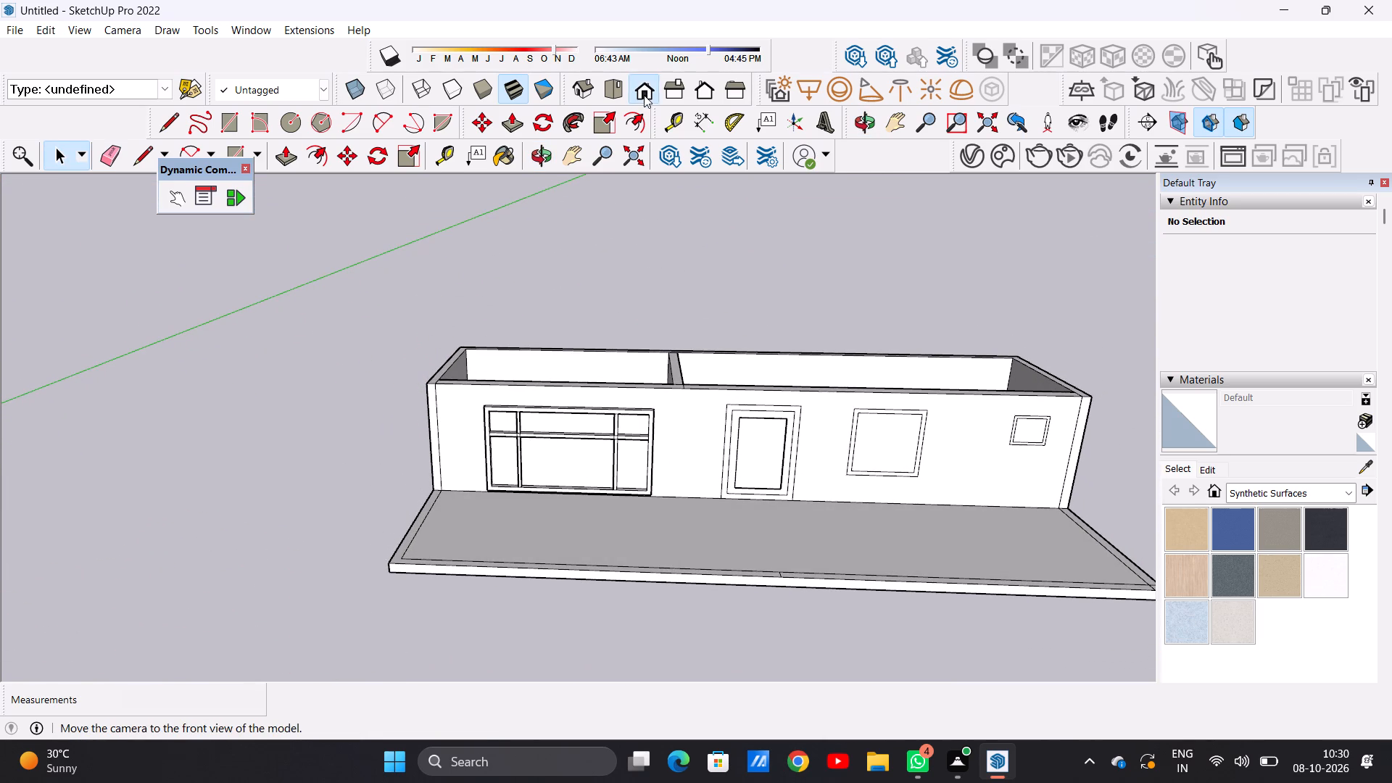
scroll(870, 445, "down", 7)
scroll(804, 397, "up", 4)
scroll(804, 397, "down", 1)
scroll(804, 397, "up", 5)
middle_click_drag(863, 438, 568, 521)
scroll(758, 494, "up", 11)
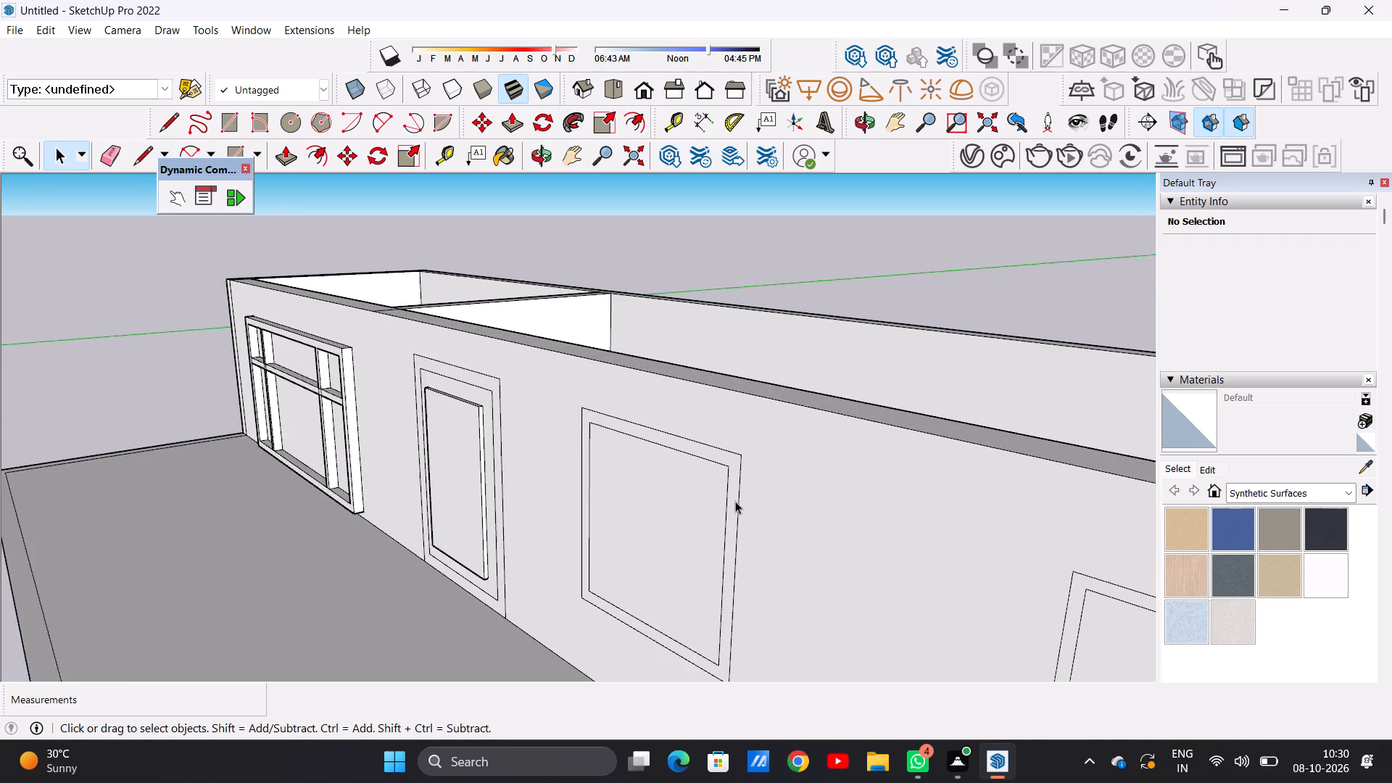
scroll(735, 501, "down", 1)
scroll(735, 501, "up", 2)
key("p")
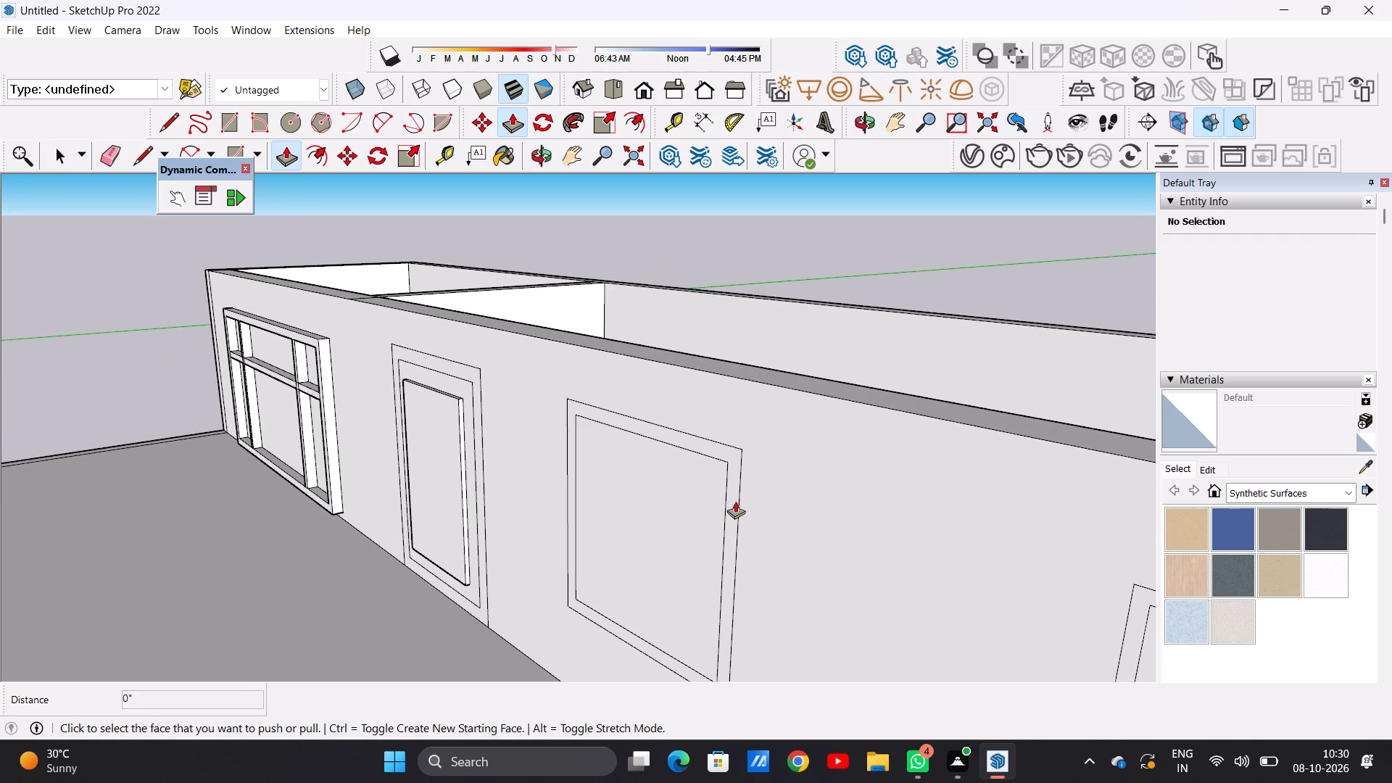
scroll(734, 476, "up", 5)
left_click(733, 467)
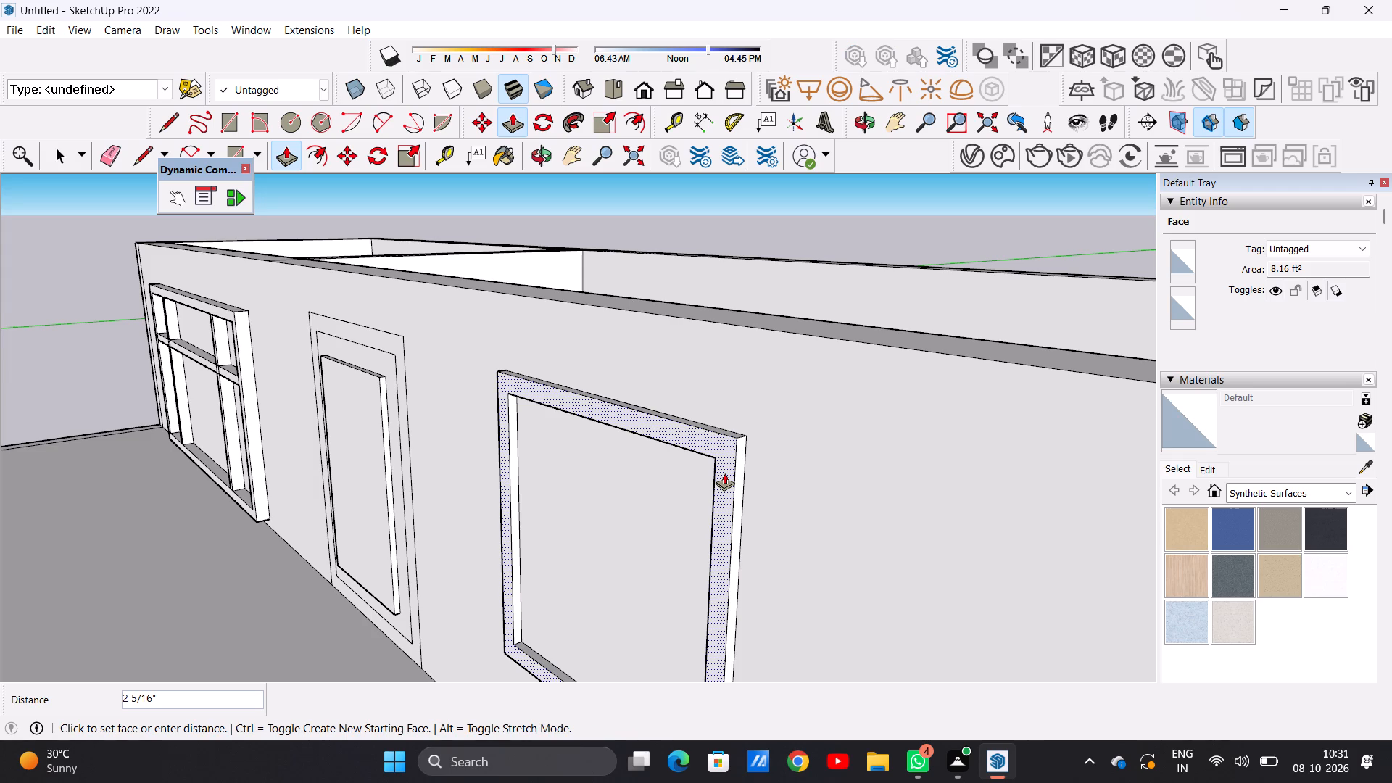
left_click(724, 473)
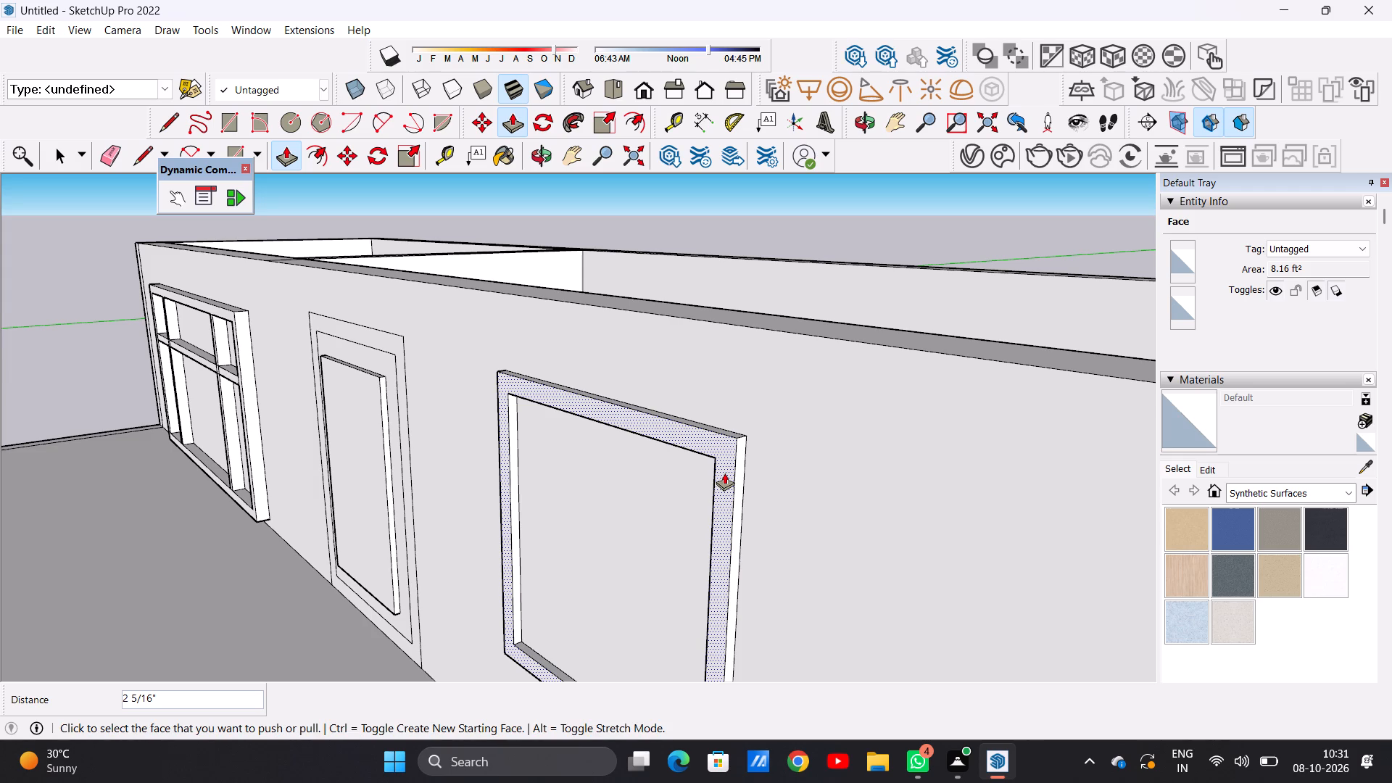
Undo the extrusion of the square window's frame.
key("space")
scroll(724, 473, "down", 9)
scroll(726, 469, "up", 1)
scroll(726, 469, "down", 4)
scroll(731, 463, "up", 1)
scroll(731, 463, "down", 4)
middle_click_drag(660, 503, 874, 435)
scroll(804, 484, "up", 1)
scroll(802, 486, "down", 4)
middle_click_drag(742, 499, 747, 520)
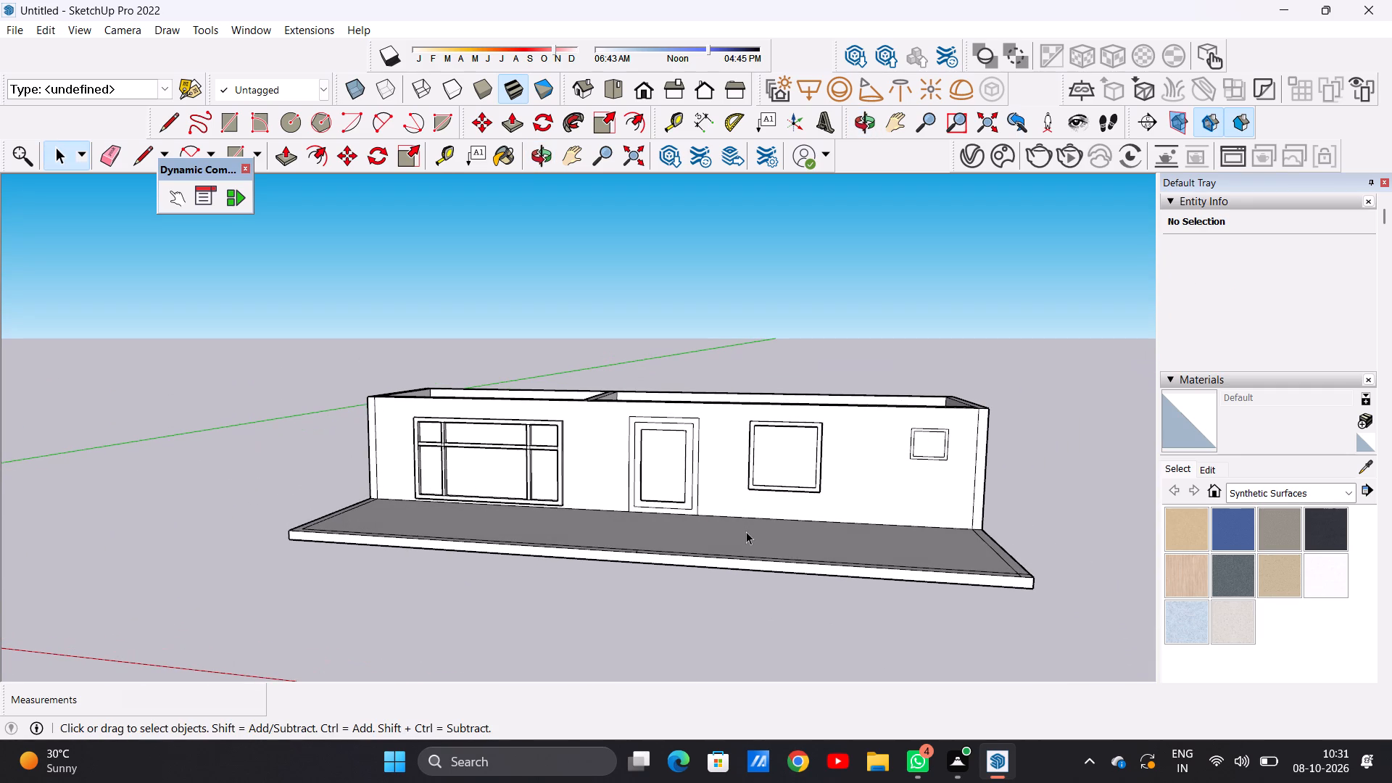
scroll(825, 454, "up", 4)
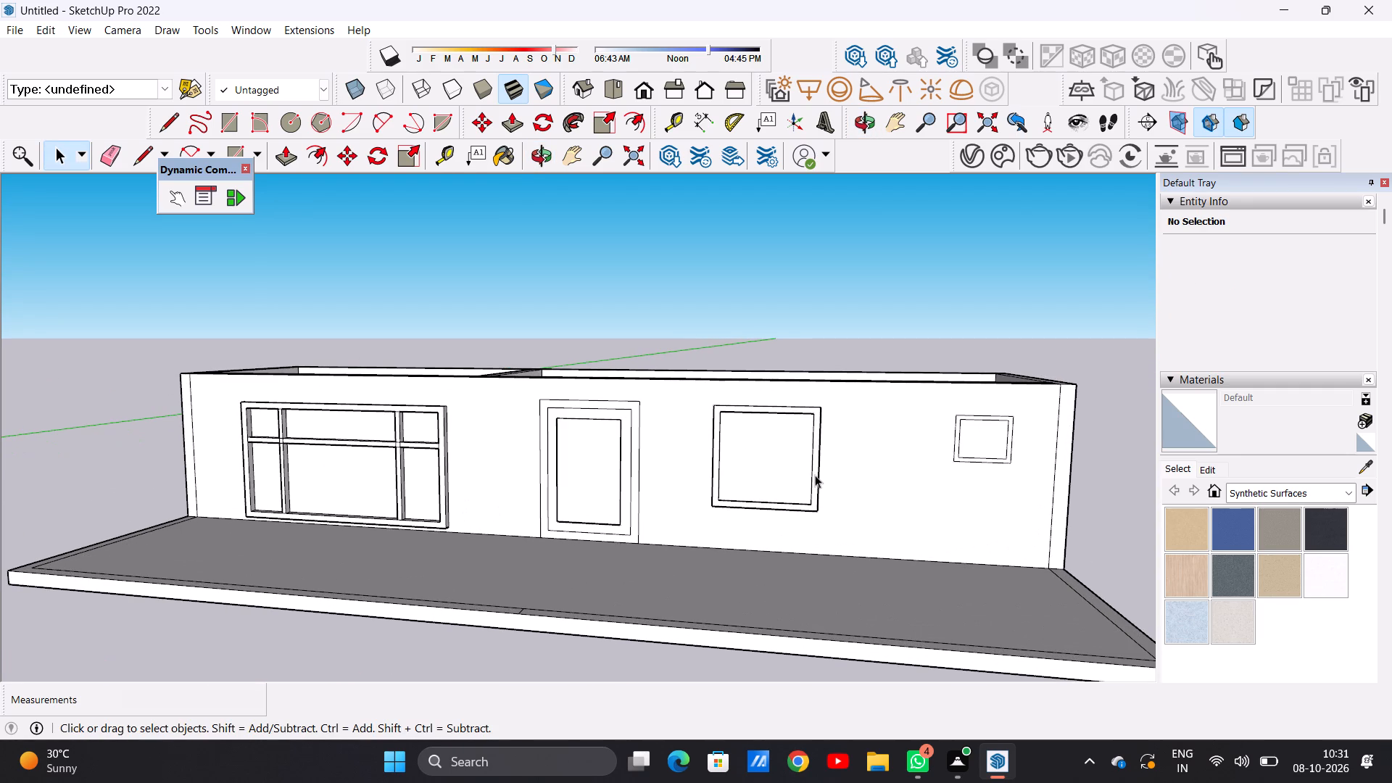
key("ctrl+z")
Erase the outer and inner outlines of the square window between the door and the small window.
middle_click_drag(822, 445, 800, 447)
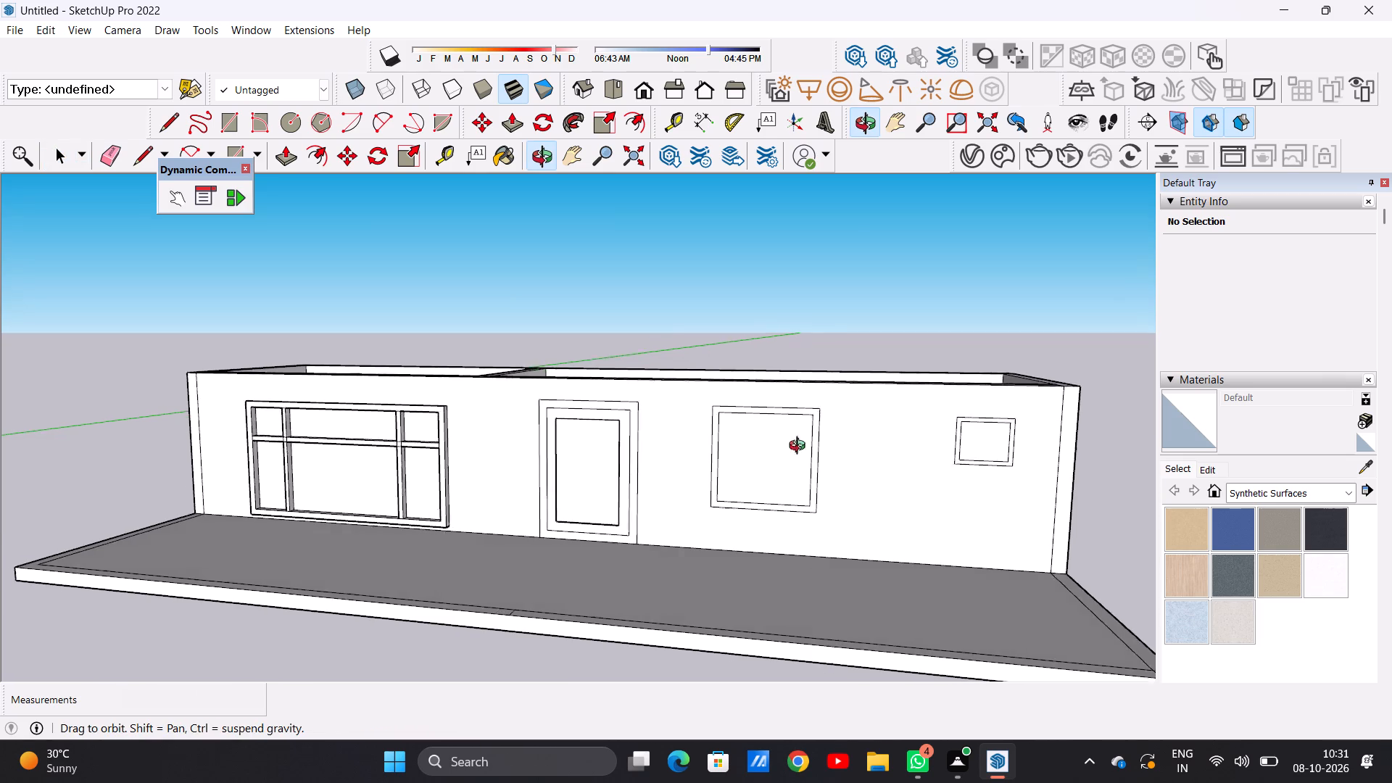
middle_click_drag(800, 447, 679, 500)
scroll(731, 467, "up", 1)
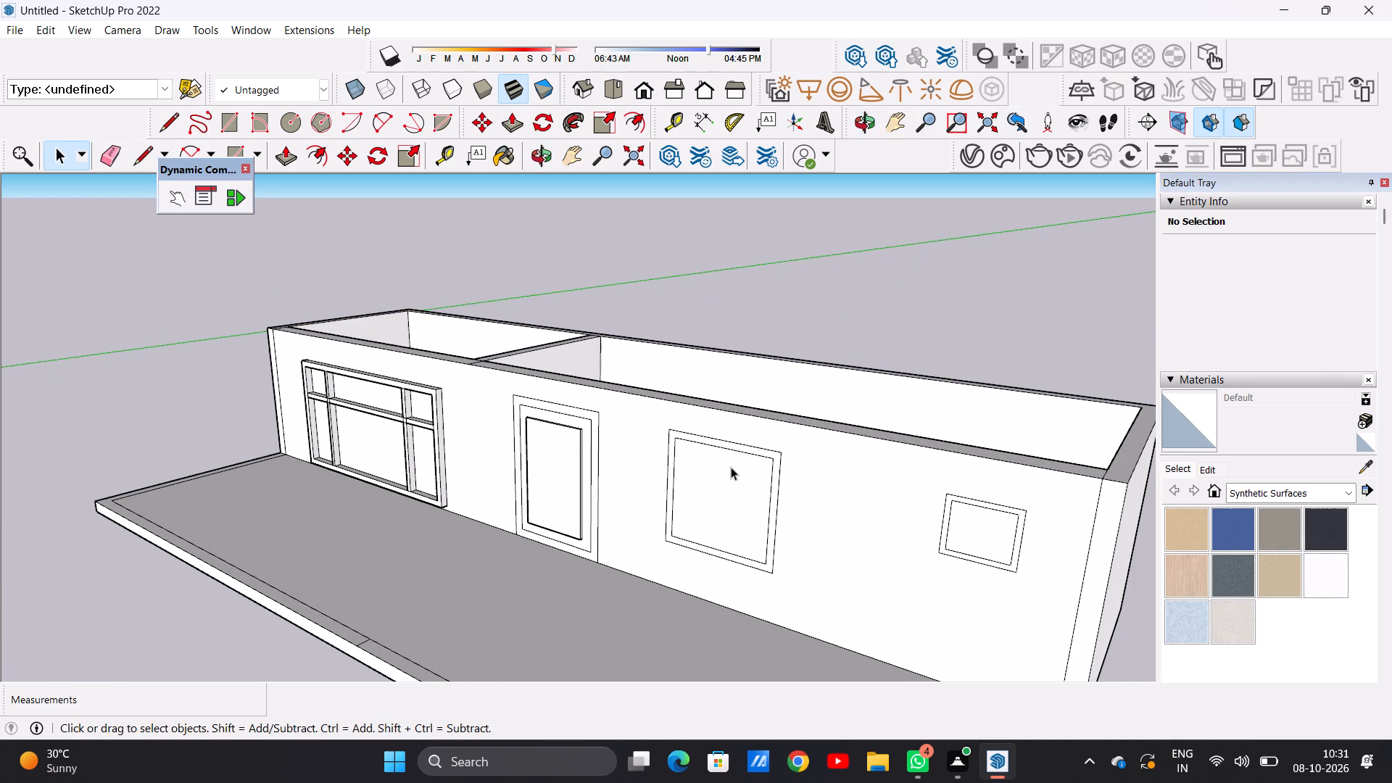
key("e")
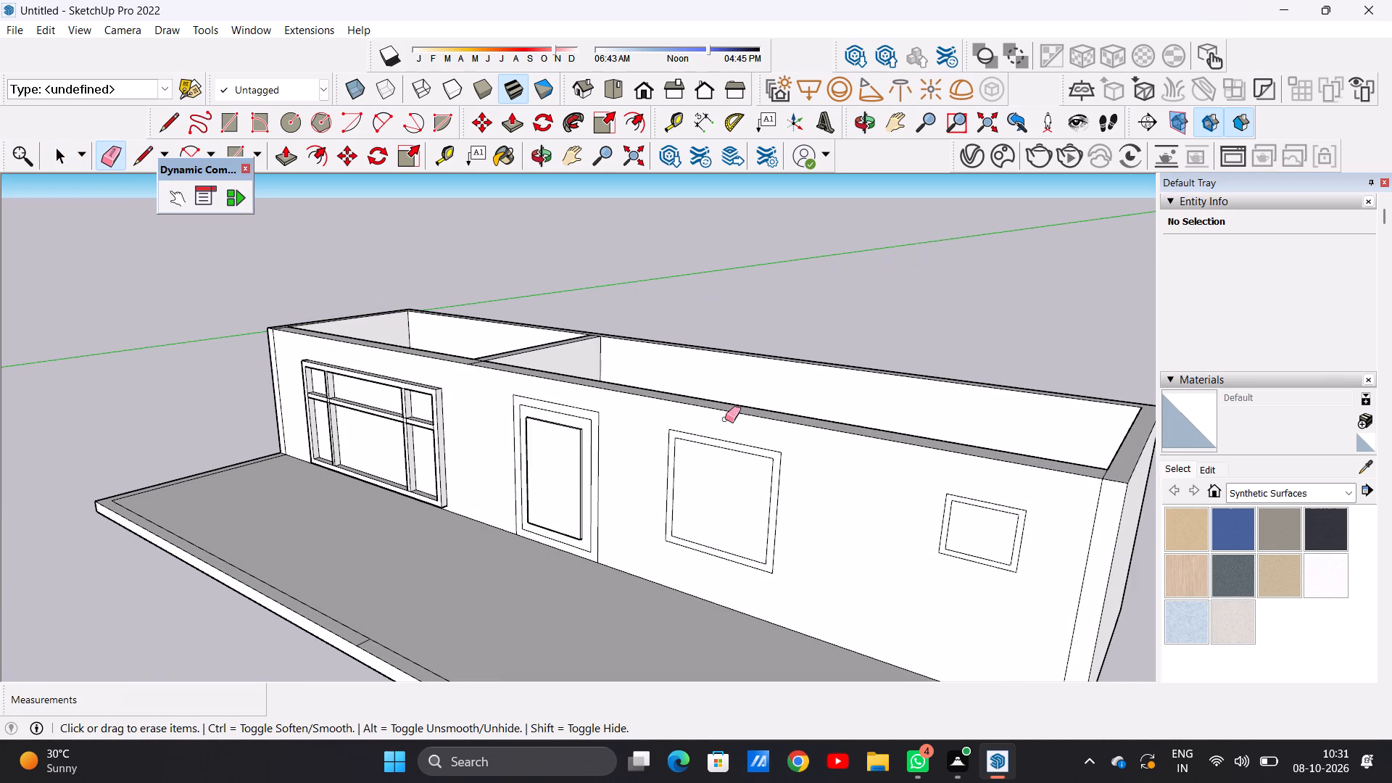
left_click_drag(725, 433, 729, 472)
left_click_drag(647, 465, 670, 483)
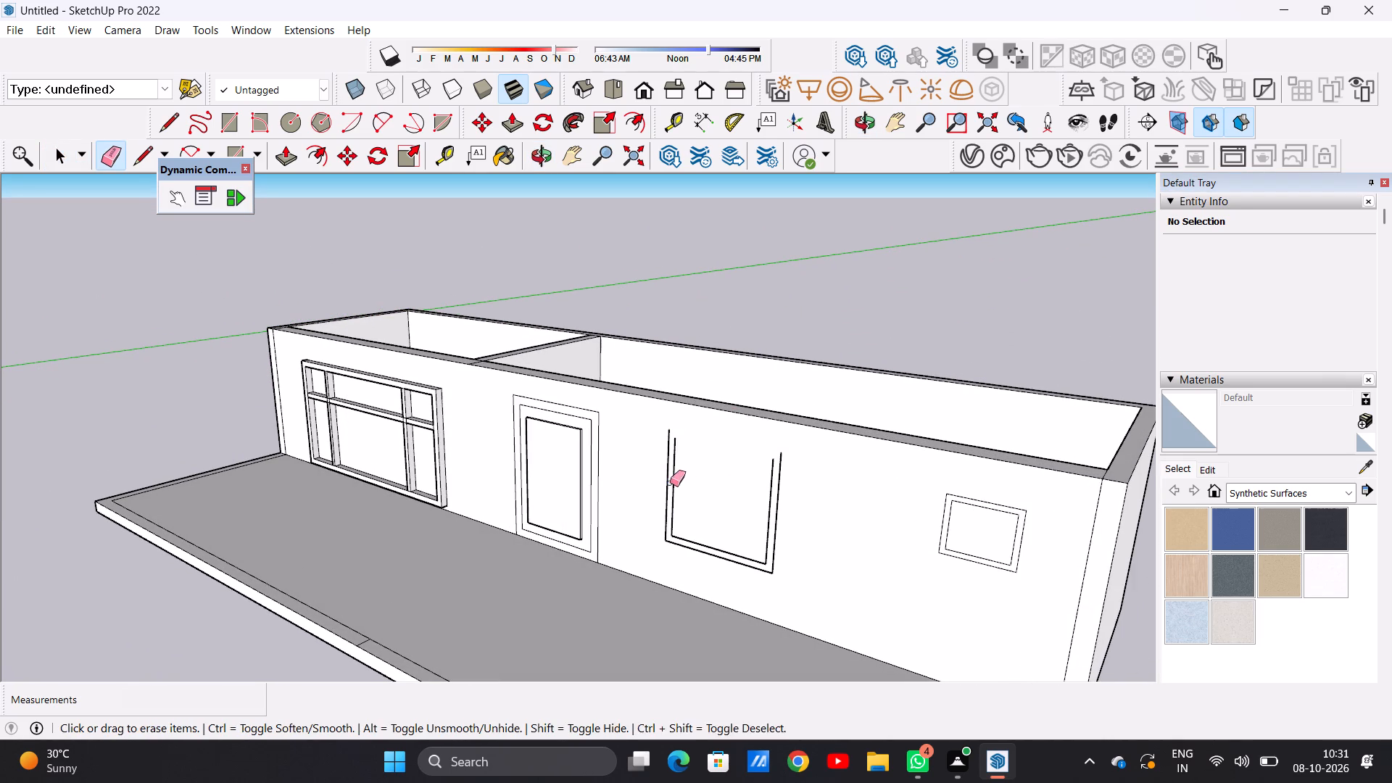
left_click_drag(670, 483, 660, 491)
left_click_drag(790, 513, 752, 501)
left_click_drag(747, 529, 742, 564)
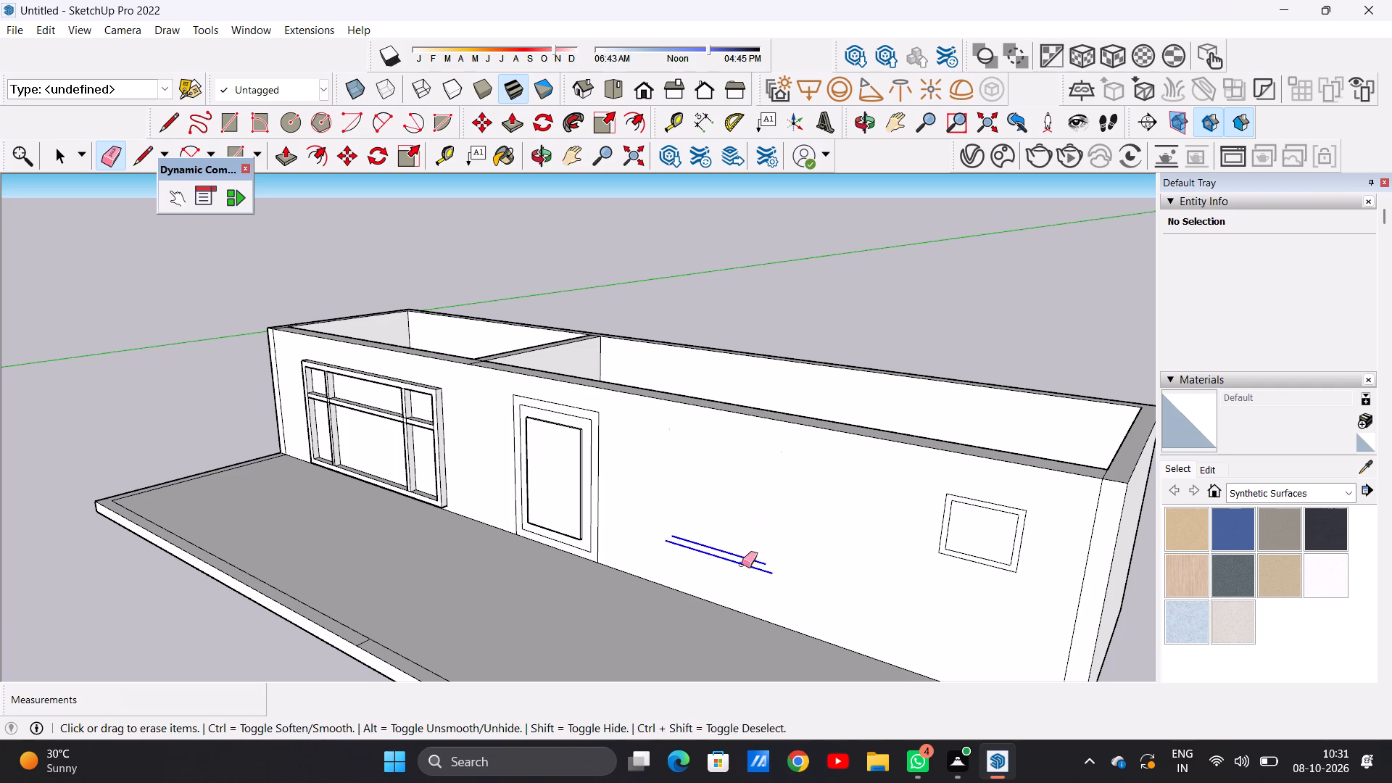
left_click_drag(742, 564, 742, 575)
key("space")
Erase the stray edge left at the lower corner of the erased window's opening, on the room side.
middle_click_drag(838, 507, 349, 524)
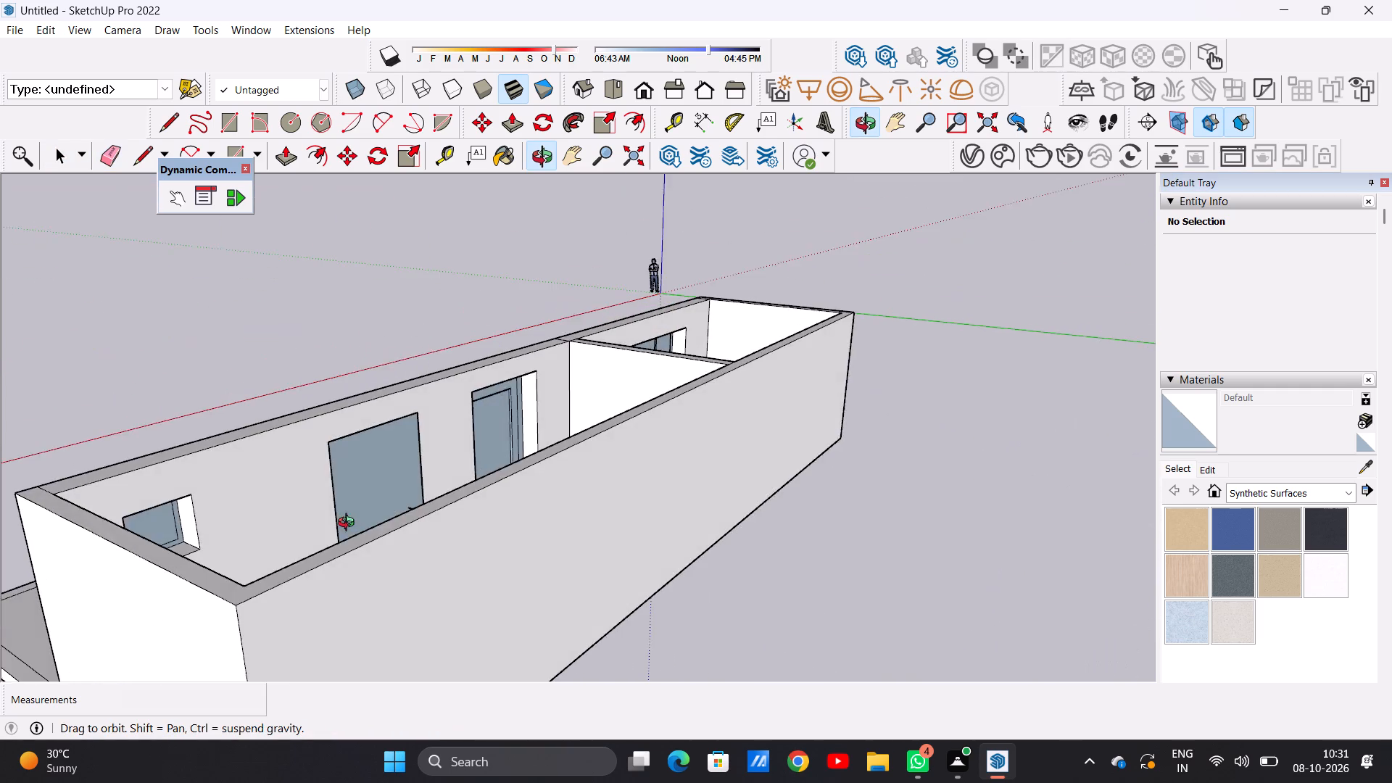
middle_click_drag(349, 524, 592, 534)
middle_click(481, 529)
middle_click_drag(624, 509, 542, 527)
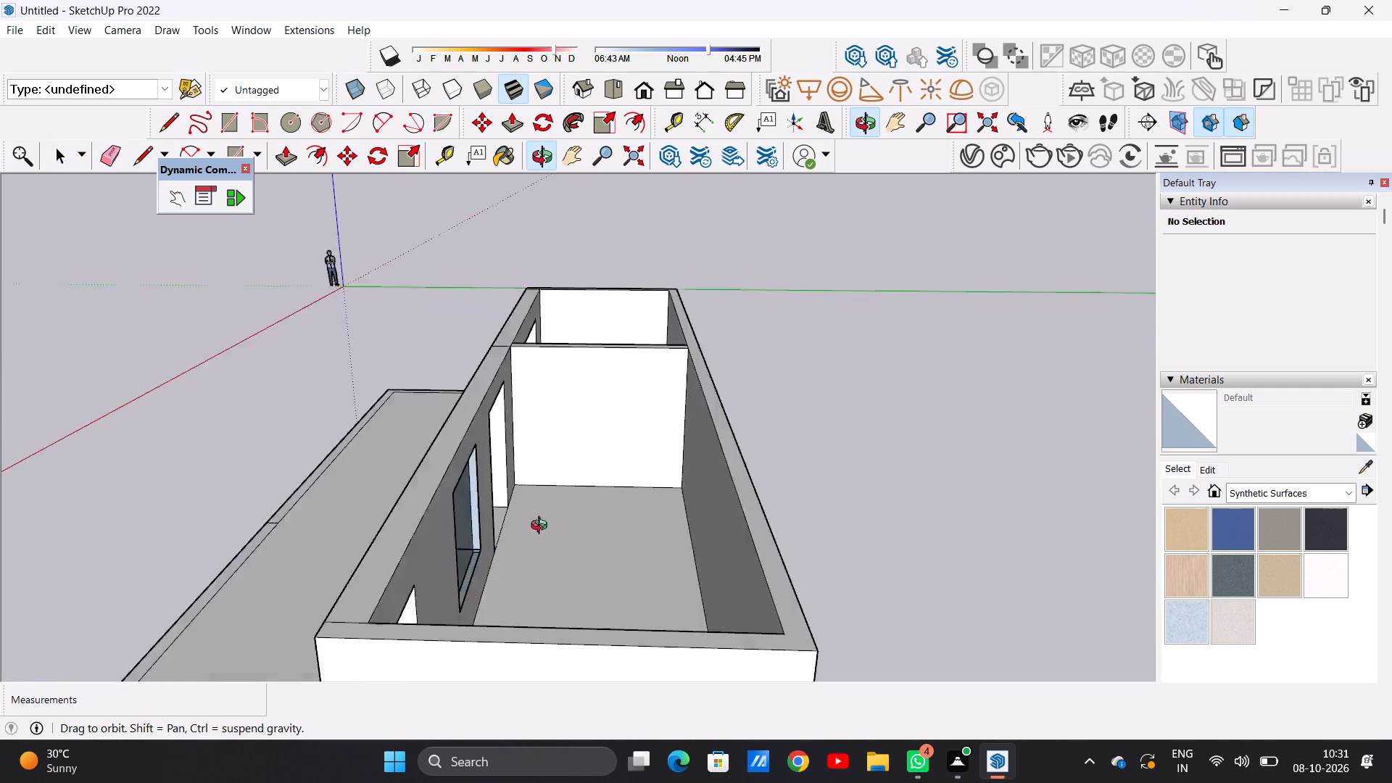
middle_click_drag(542, 527, 492, 560)
scroll(433, 589, "up", 5)
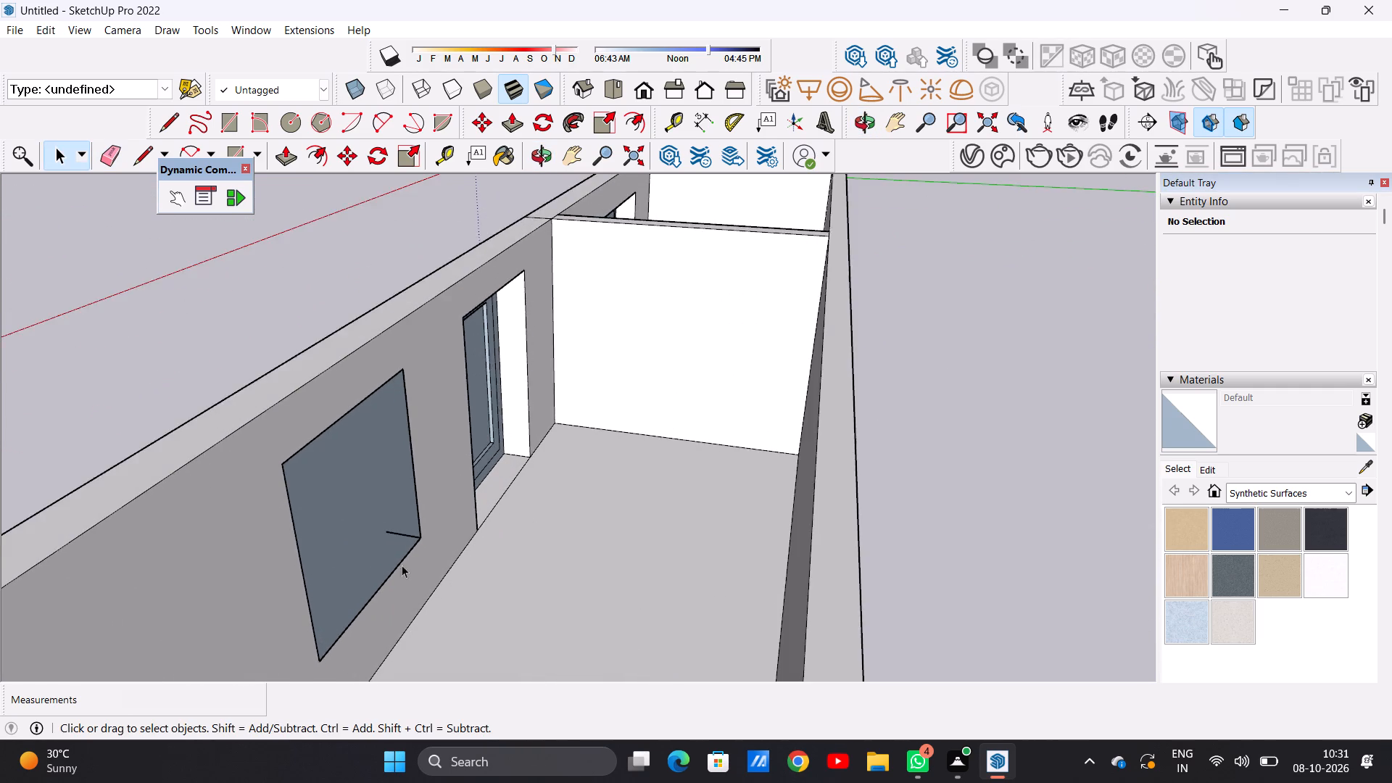
scroll(399, 550, "up", 10)
key("e")
left_click_drag(411, 518, 410, 531)
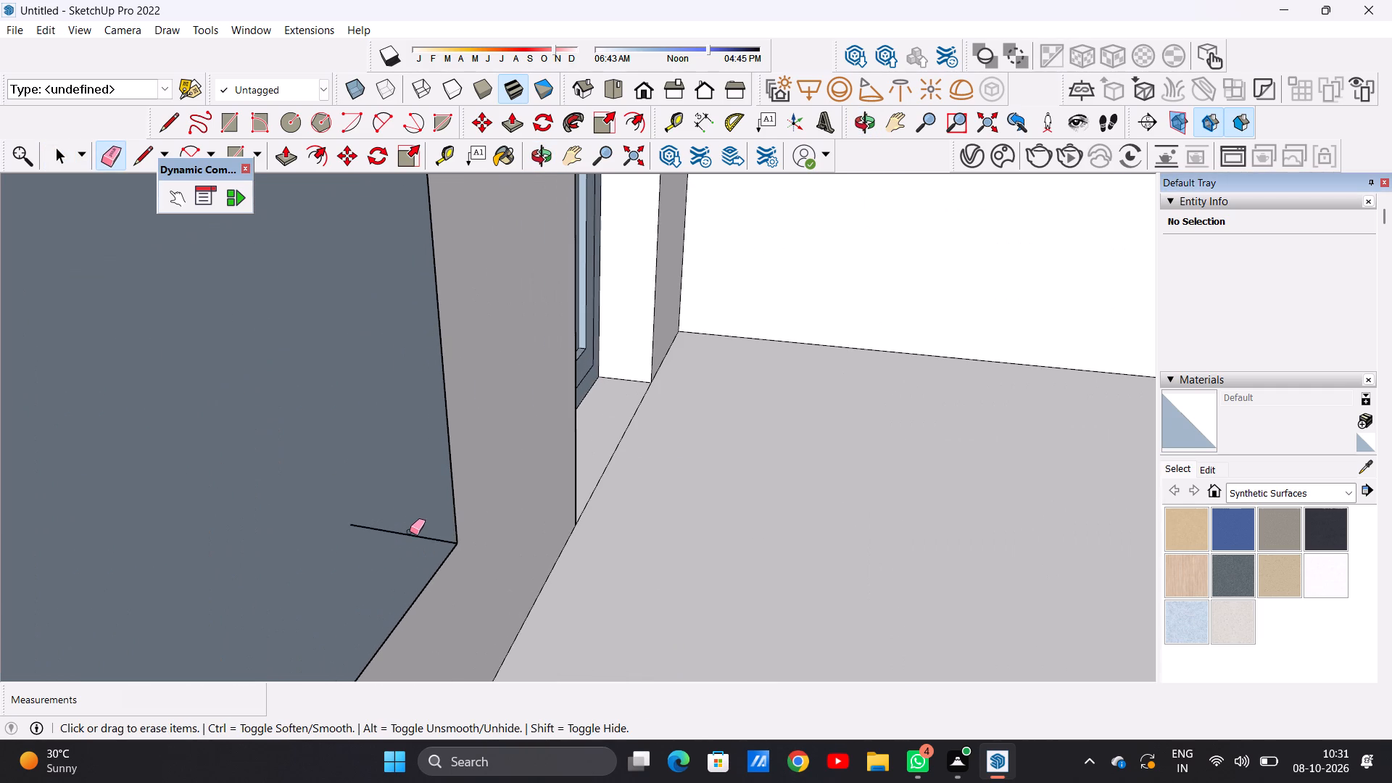
left_click_drag(410, 531, 407, 541)
key("space")
Draw a rectangle about 6' 10" high by 4' 5" wide on the front wall between the door and the small window.
scroll(544, 499, "down", 17)
scroll(570, 512, "up", 1)
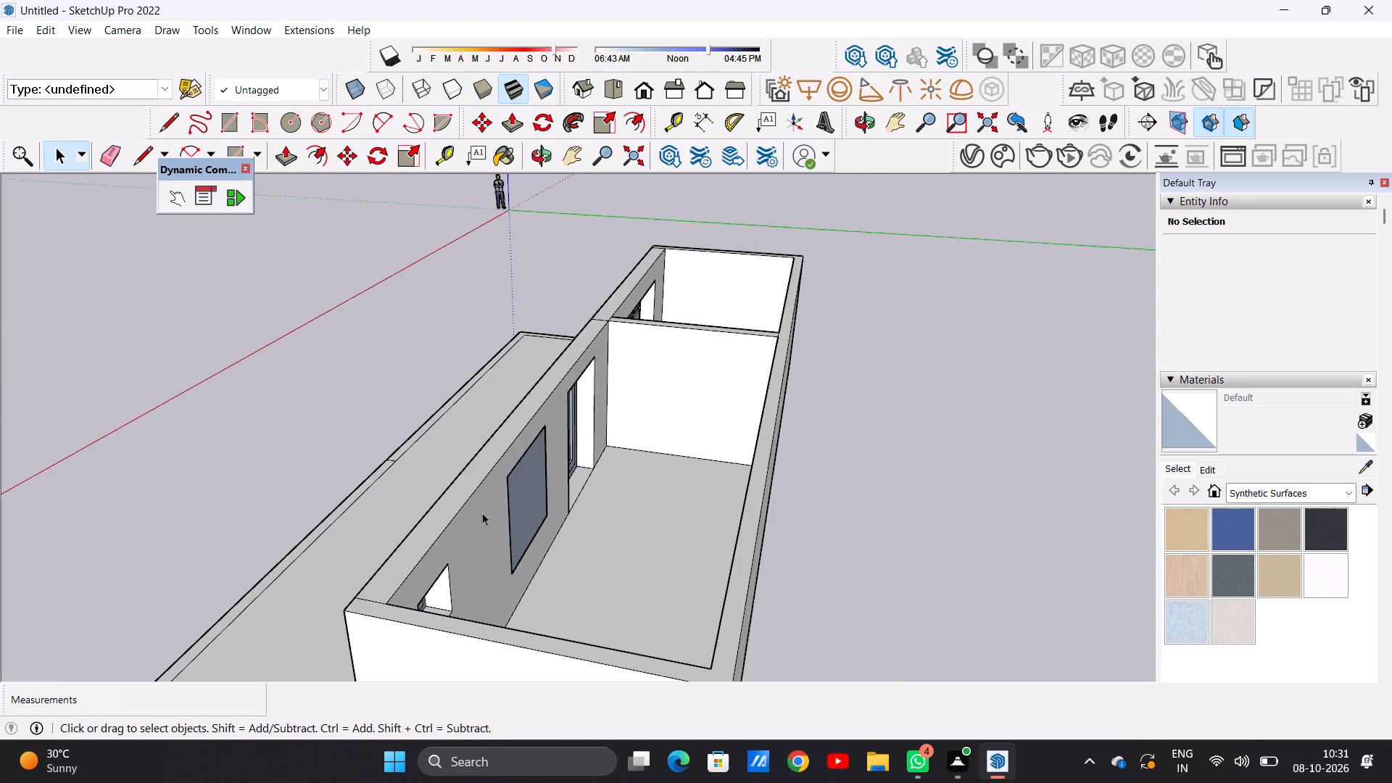
middle_click_drag(392, 526, 953, 373)
scroll(636, 476, "up", 4)
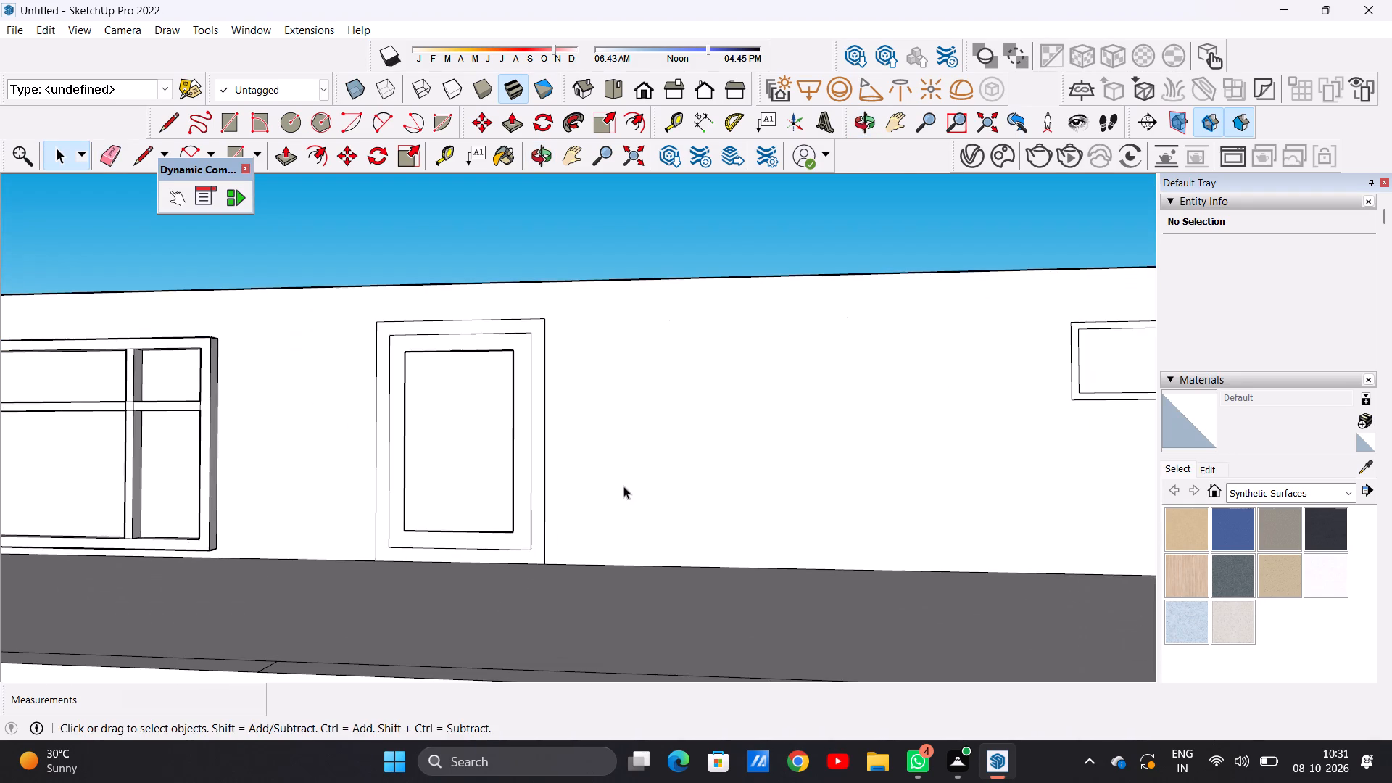
left_click(634, 82)
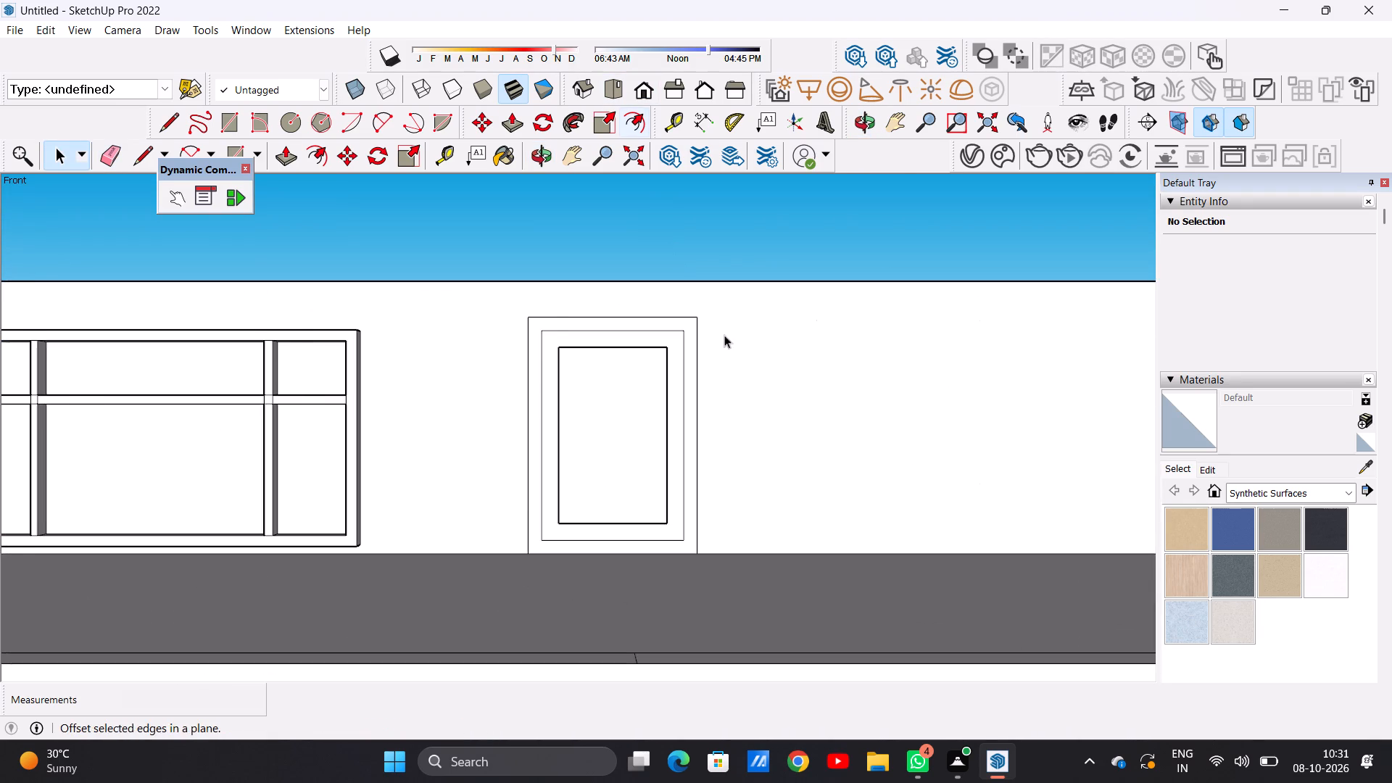
scroll(734, 395, "down", 2)
scroll(636, 410, "down", 2)
scroll(631, 416, "up", 1)
scroll(631, 416, "down", 3)
scroll(853, 373, "up", 4)
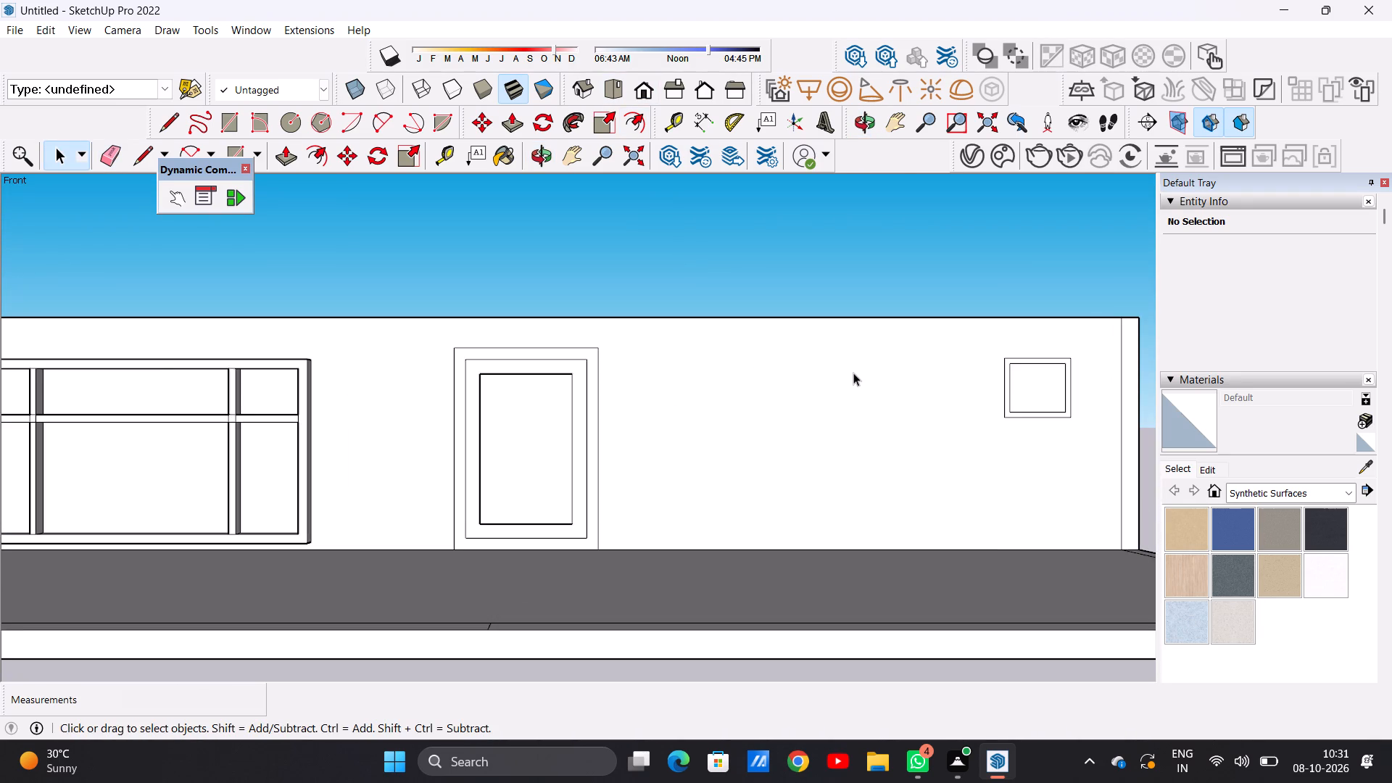
scroll(853, 373, "up", 2)
key("r")
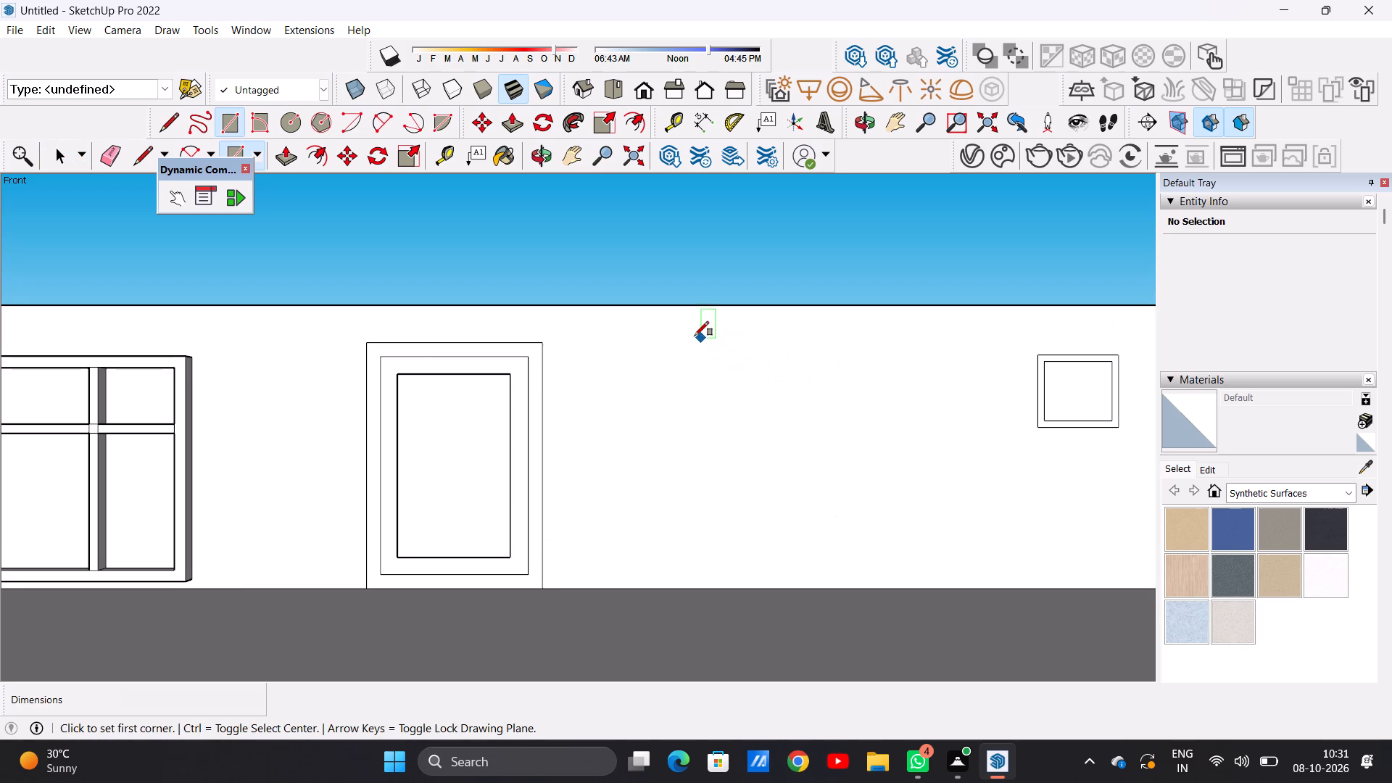
left_click(662, 354)
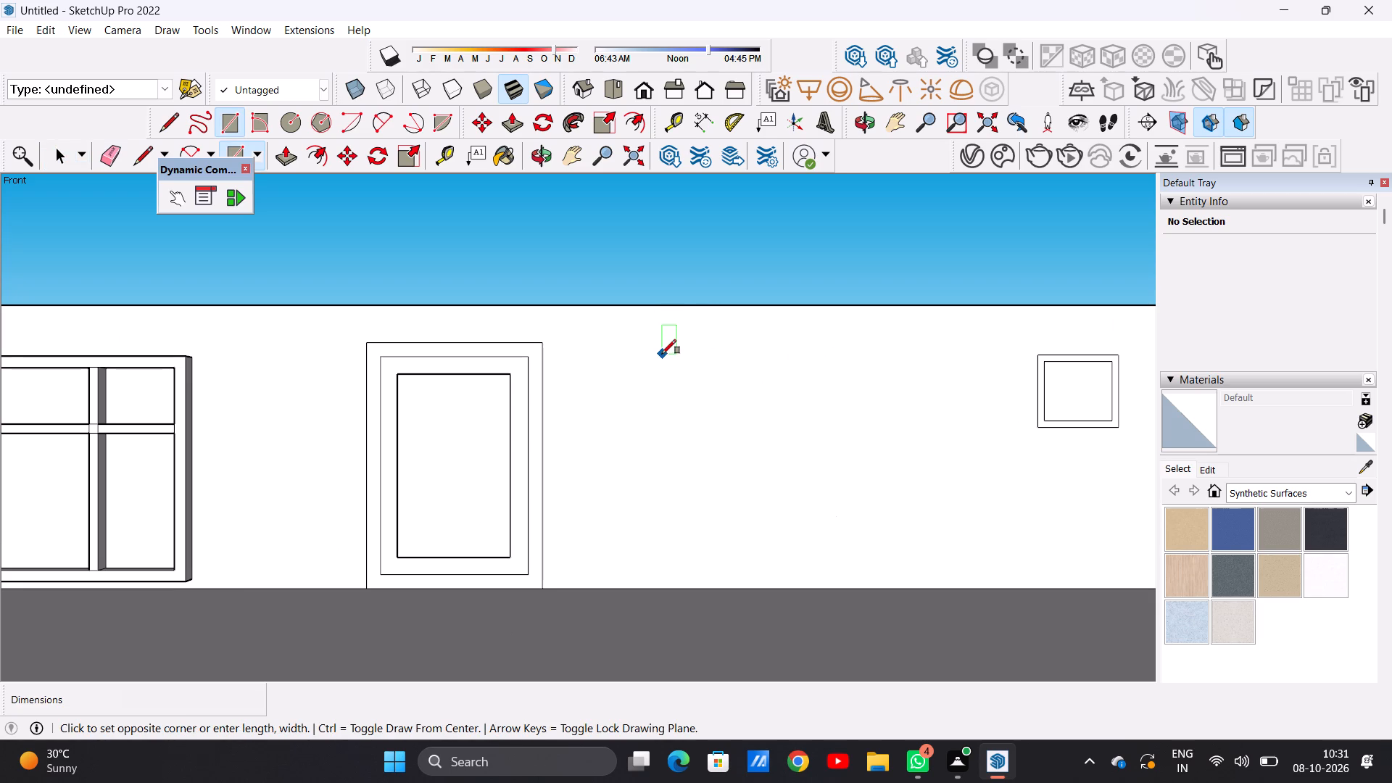
left_click(790, 544)
key("space")
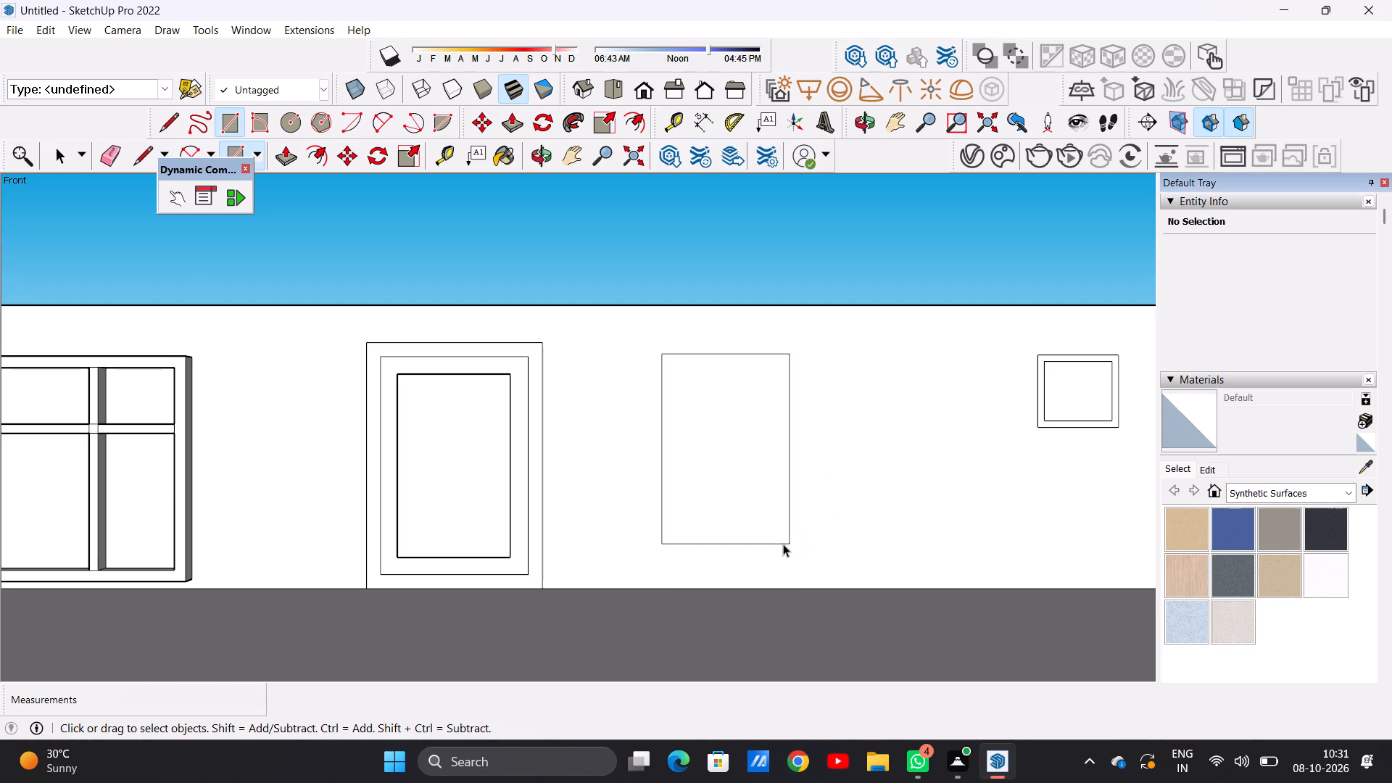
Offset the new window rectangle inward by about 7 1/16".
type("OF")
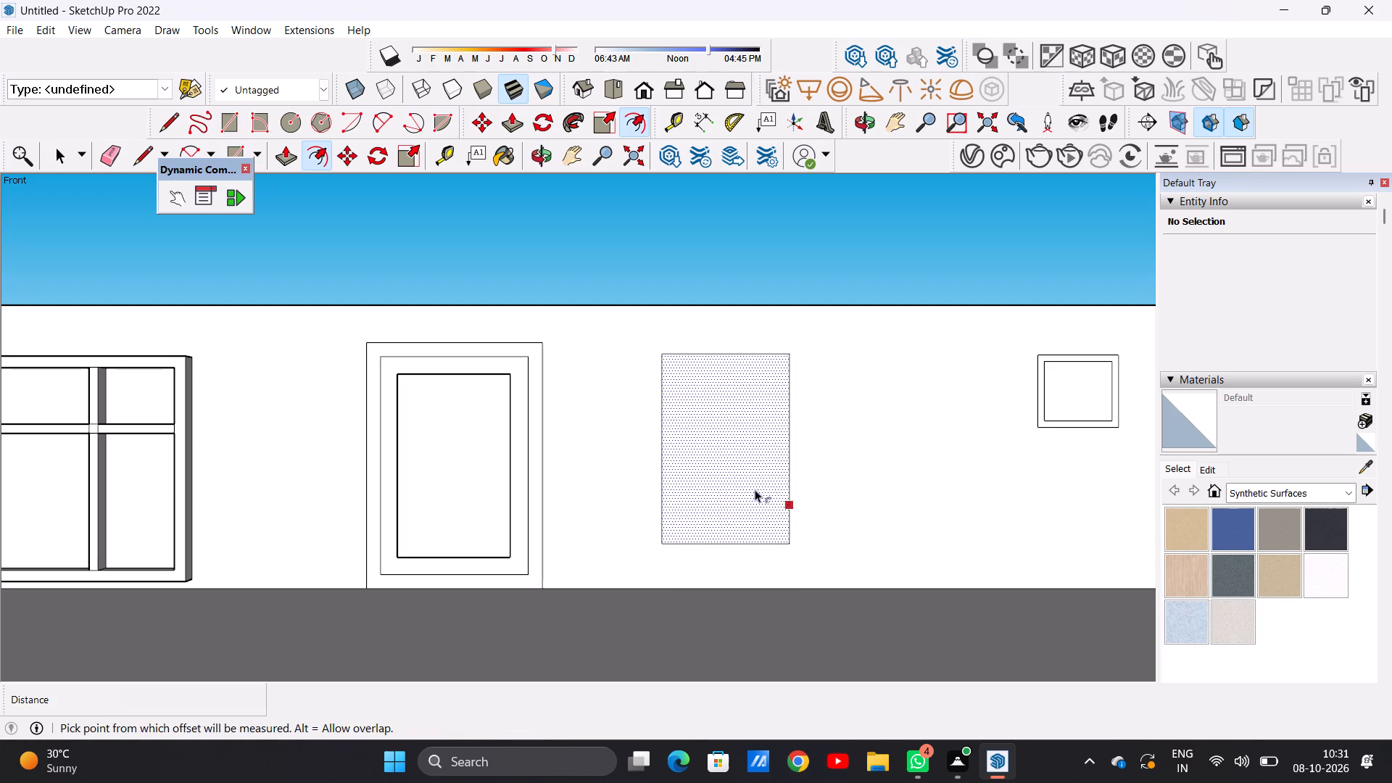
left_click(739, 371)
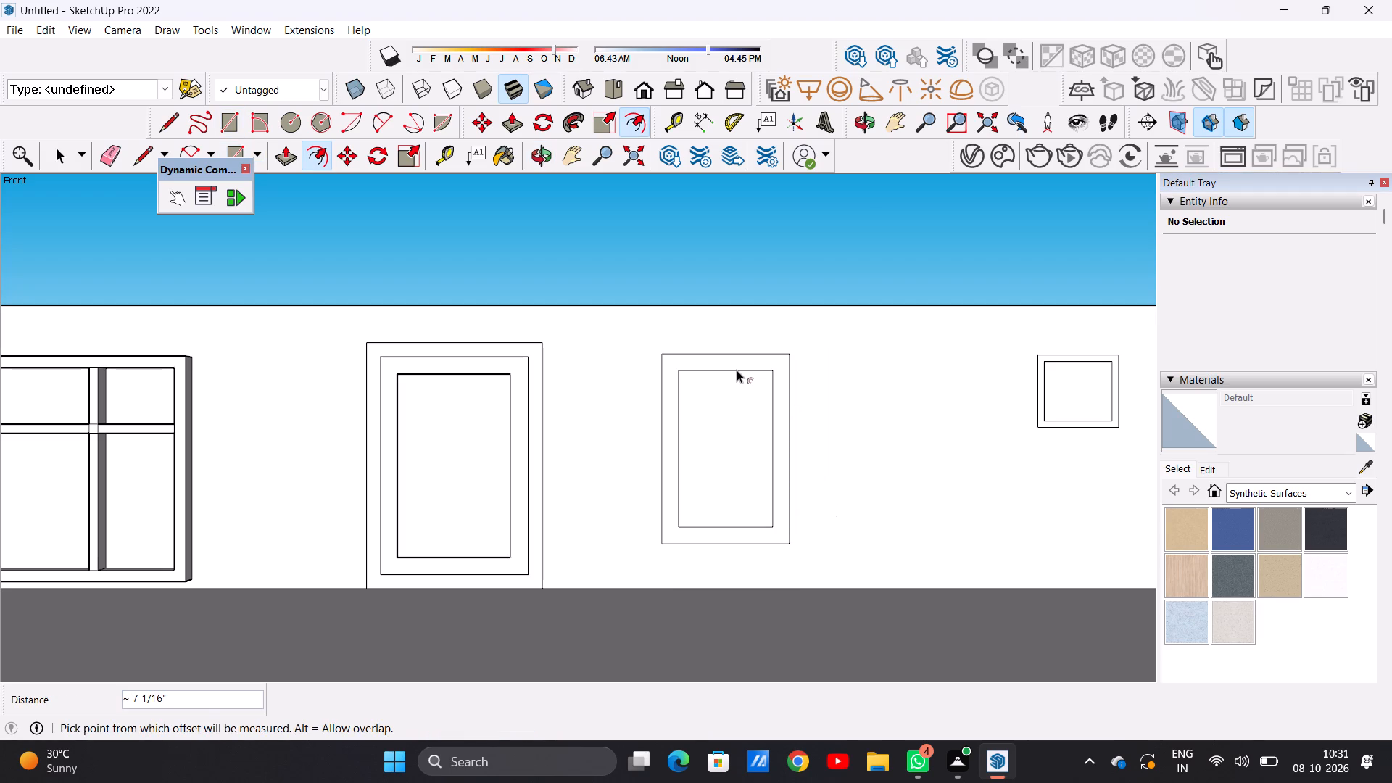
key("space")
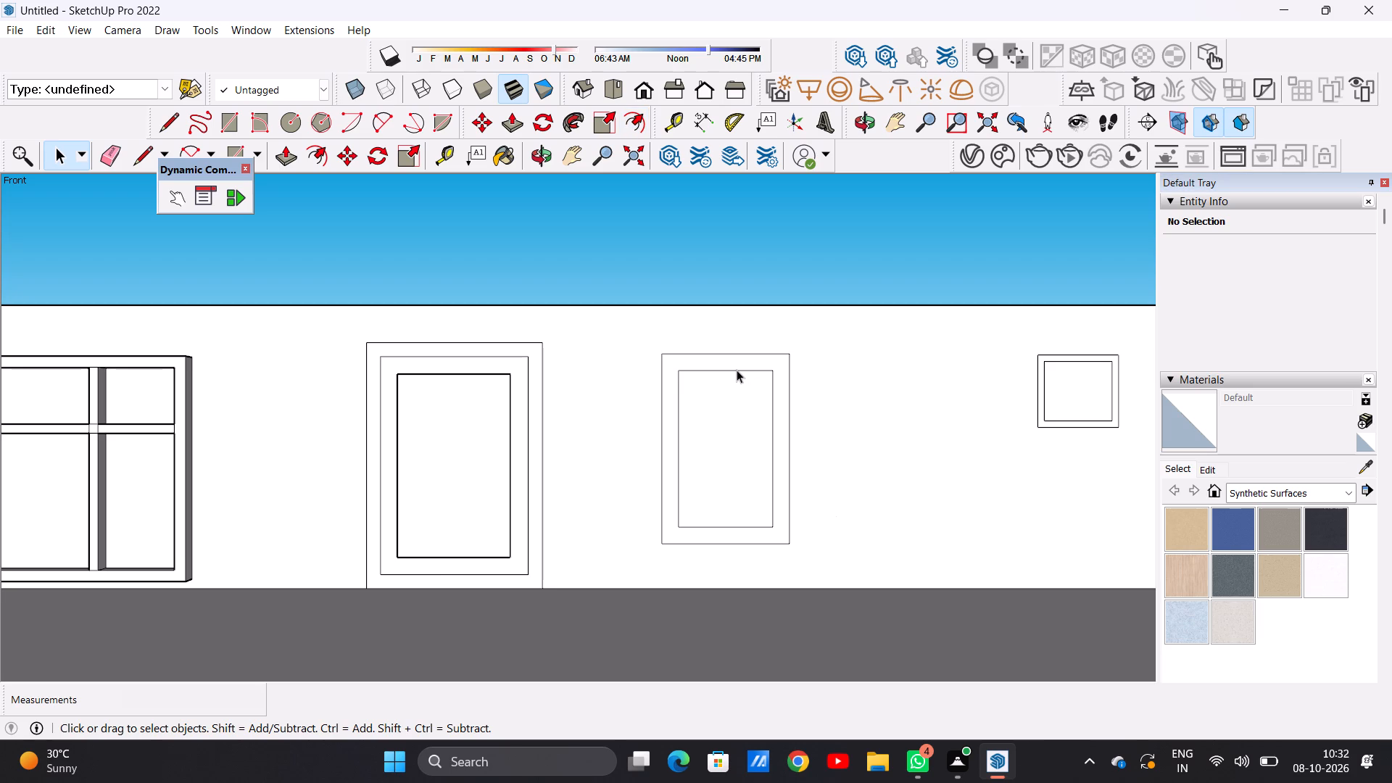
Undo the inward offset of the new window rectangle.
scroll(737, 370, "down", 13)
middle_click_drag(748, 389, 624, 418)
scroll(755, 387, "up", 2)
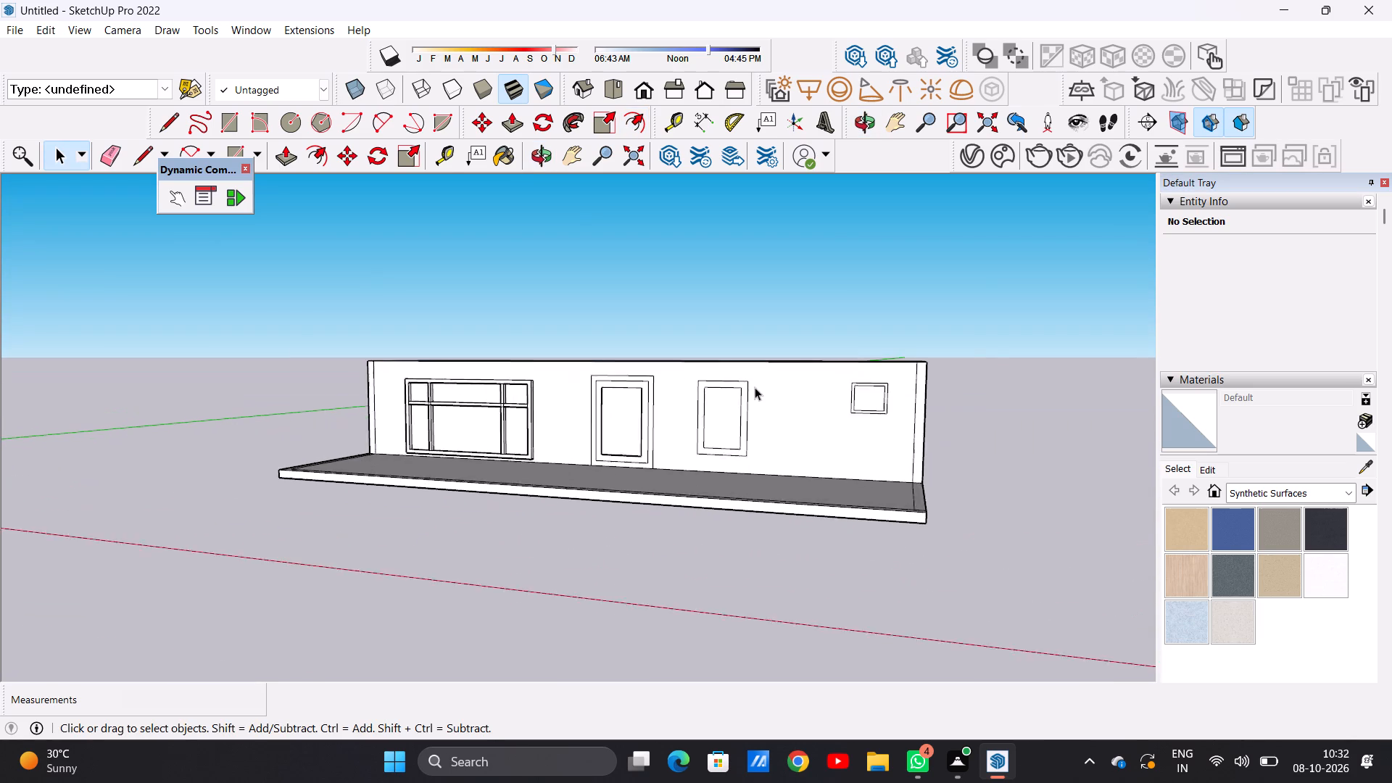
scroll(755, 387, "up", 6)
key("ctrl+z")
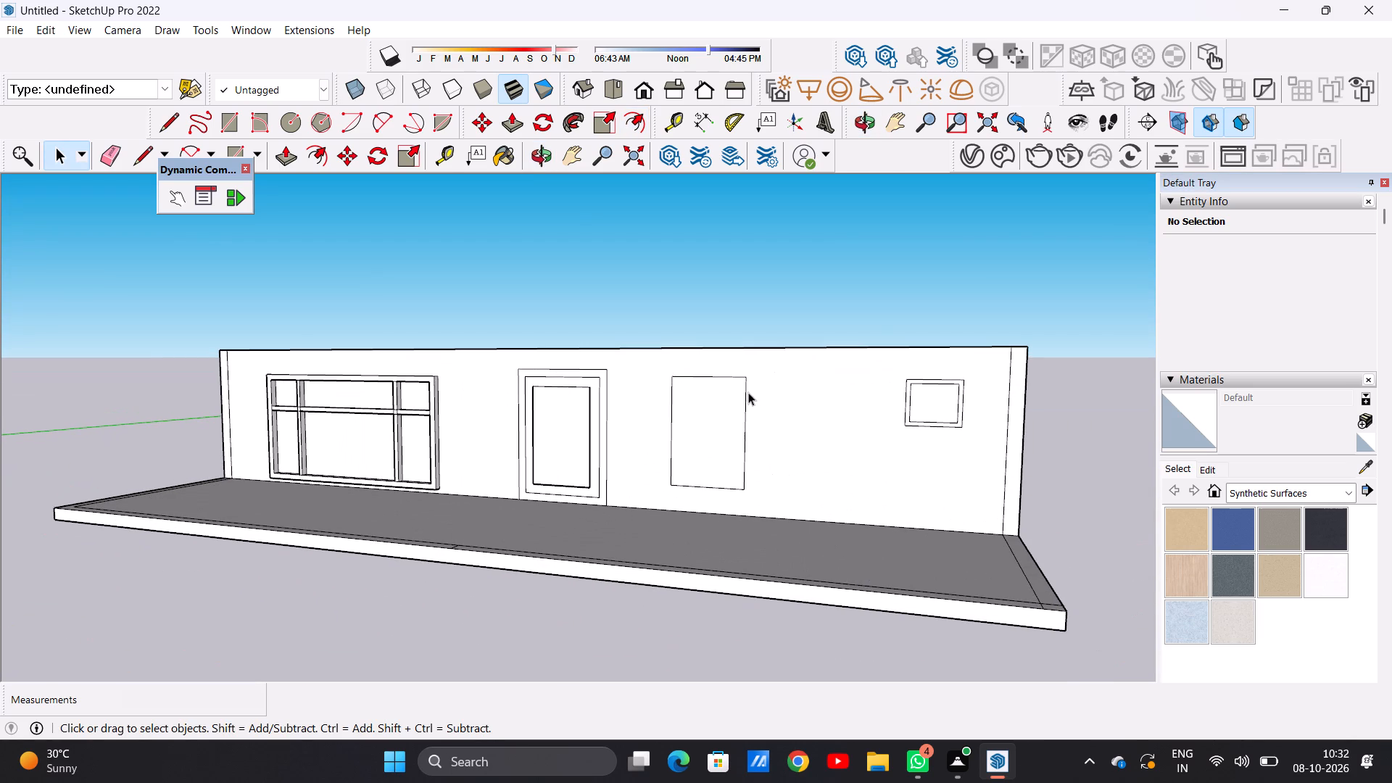
Offset the new window rectangle inward by about 6 1/16" to outline its frame.
key("o")
key("f")
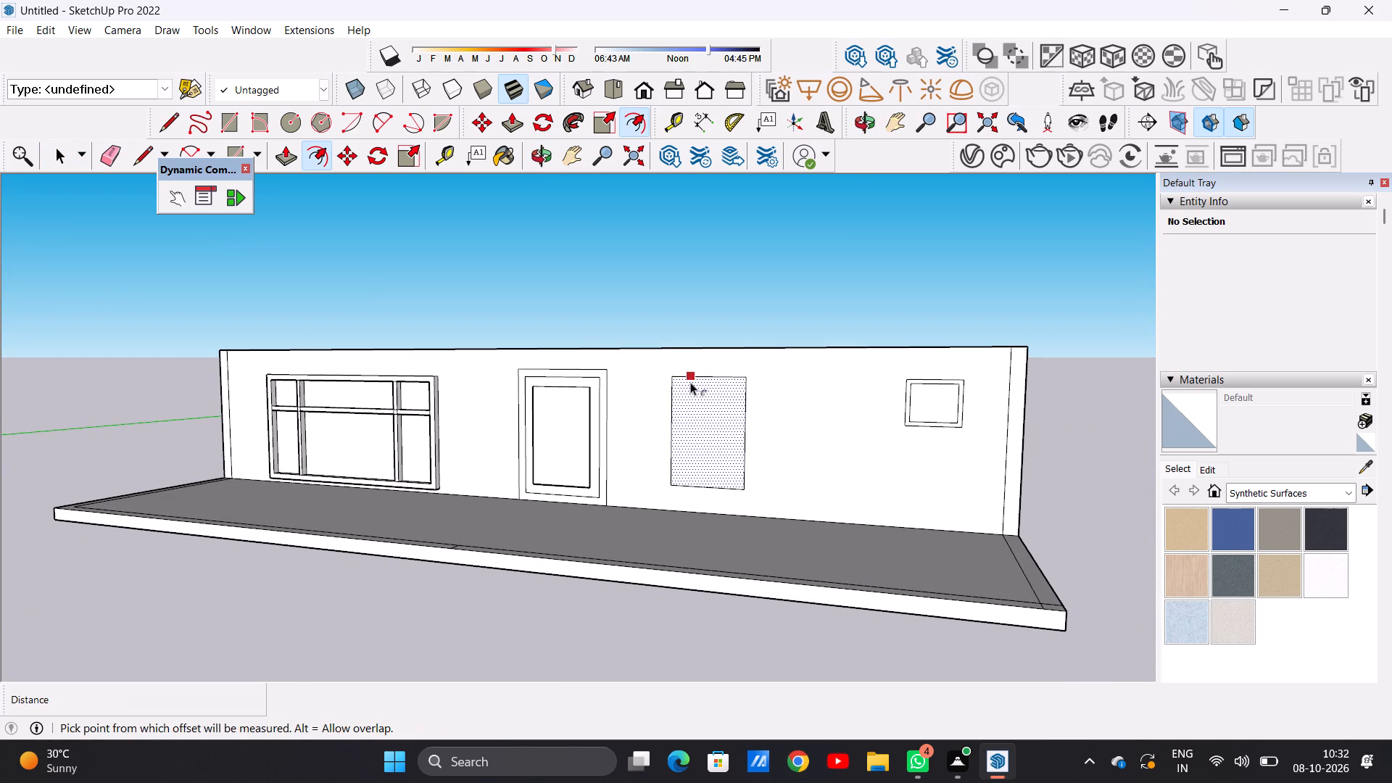
left_click(690, 382)
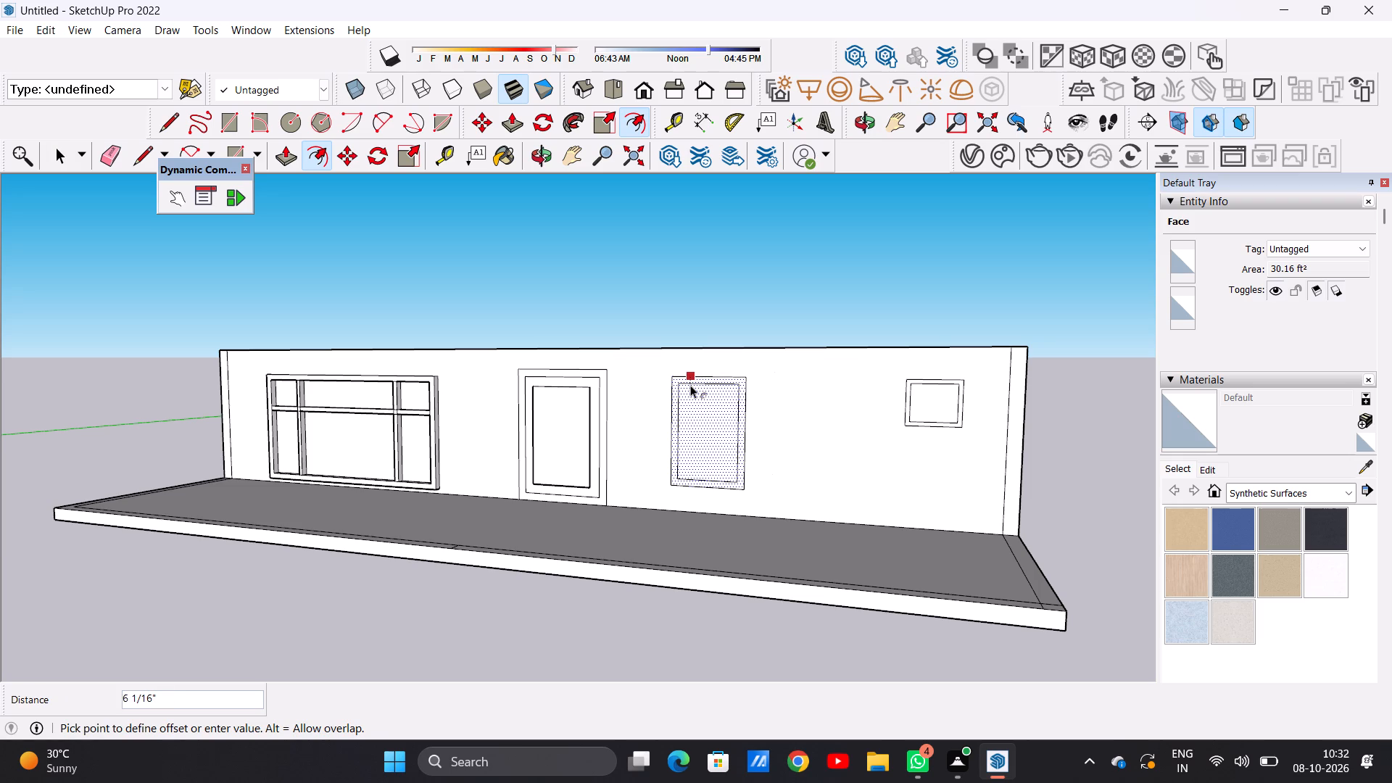
left_click(690, 383)
key("space")
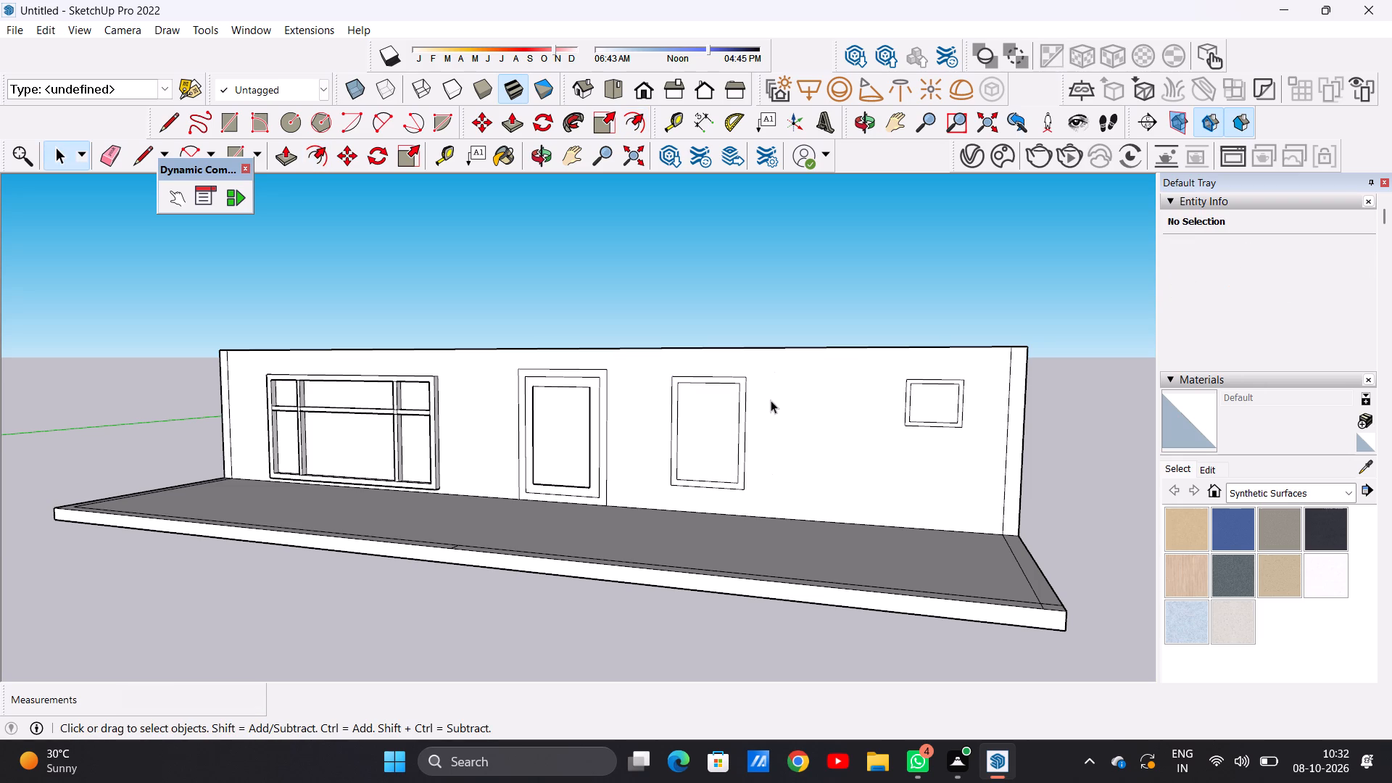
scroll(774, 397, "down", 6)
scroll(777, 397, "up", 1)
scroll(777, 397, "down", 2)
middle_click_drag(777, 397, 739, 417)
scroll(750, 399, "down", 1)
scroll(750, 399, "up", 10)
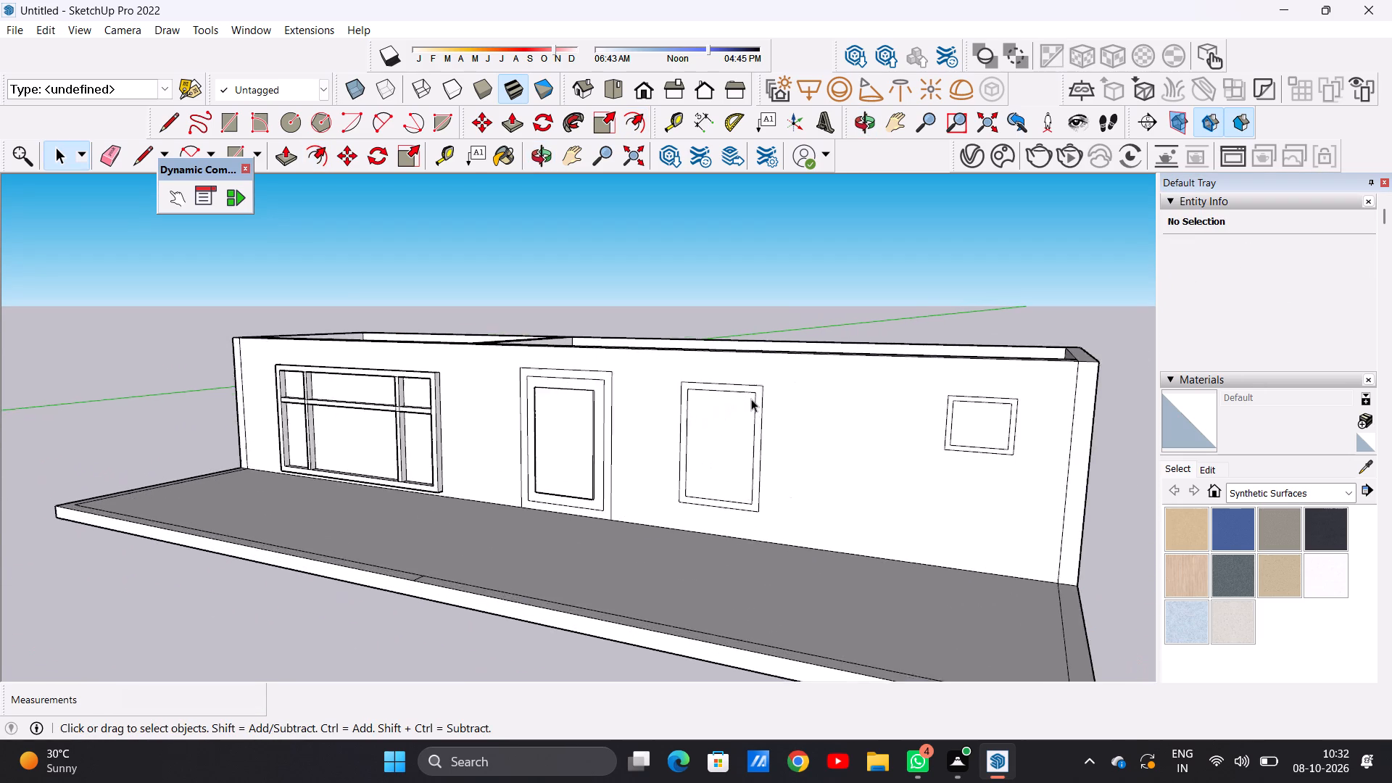
Push/Pull the frame of the tall window beside the door outward by about 3 9/16".
scroll(751, 399, "up", 4)
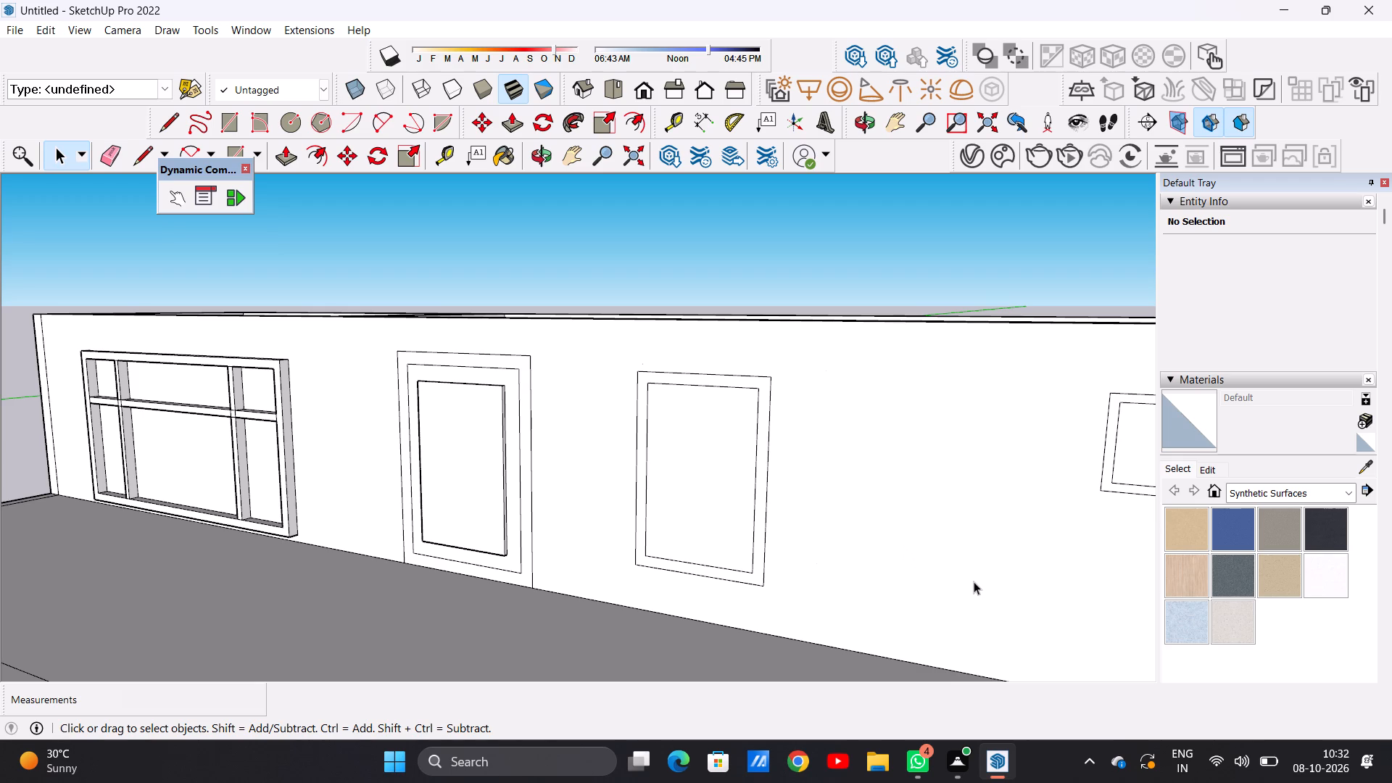
key("p")
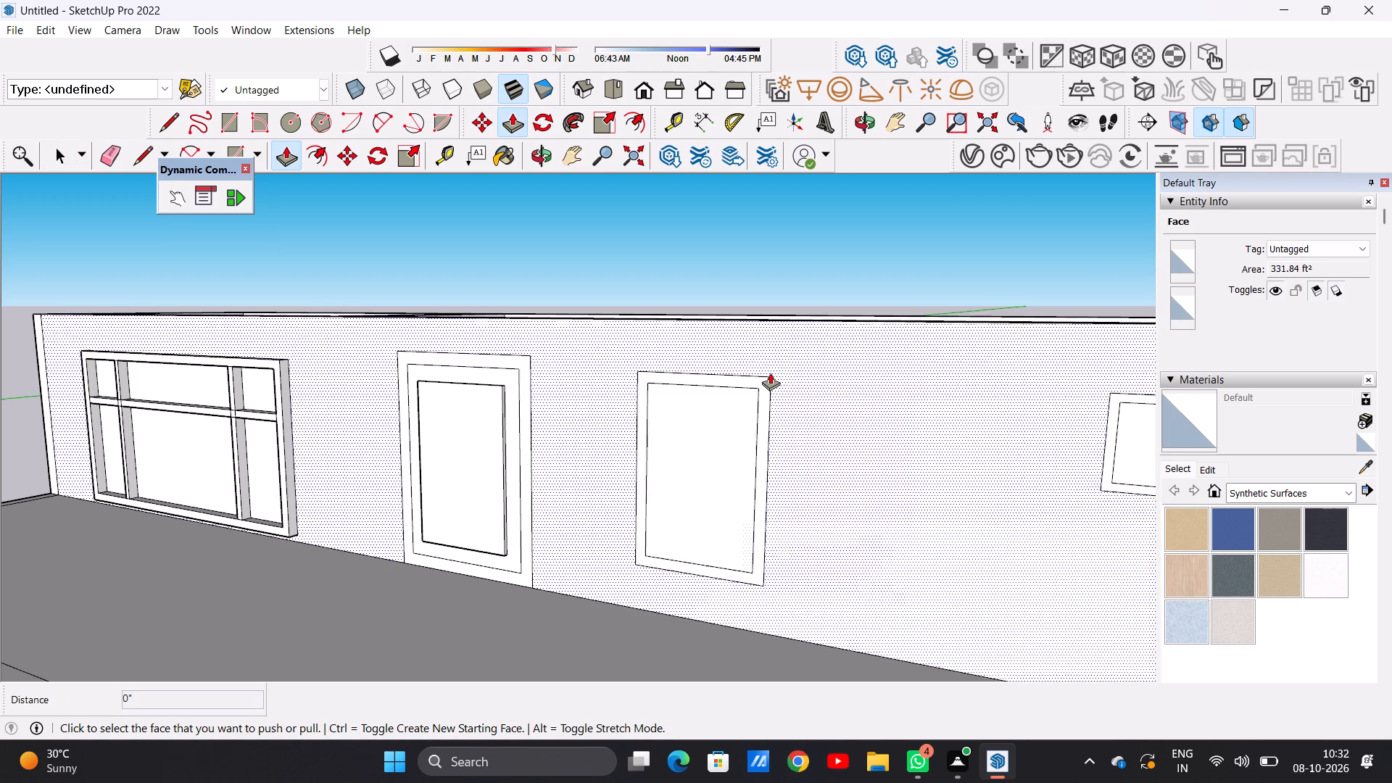
scroll(770, 373, "up", 5)
left_click(763, 394)
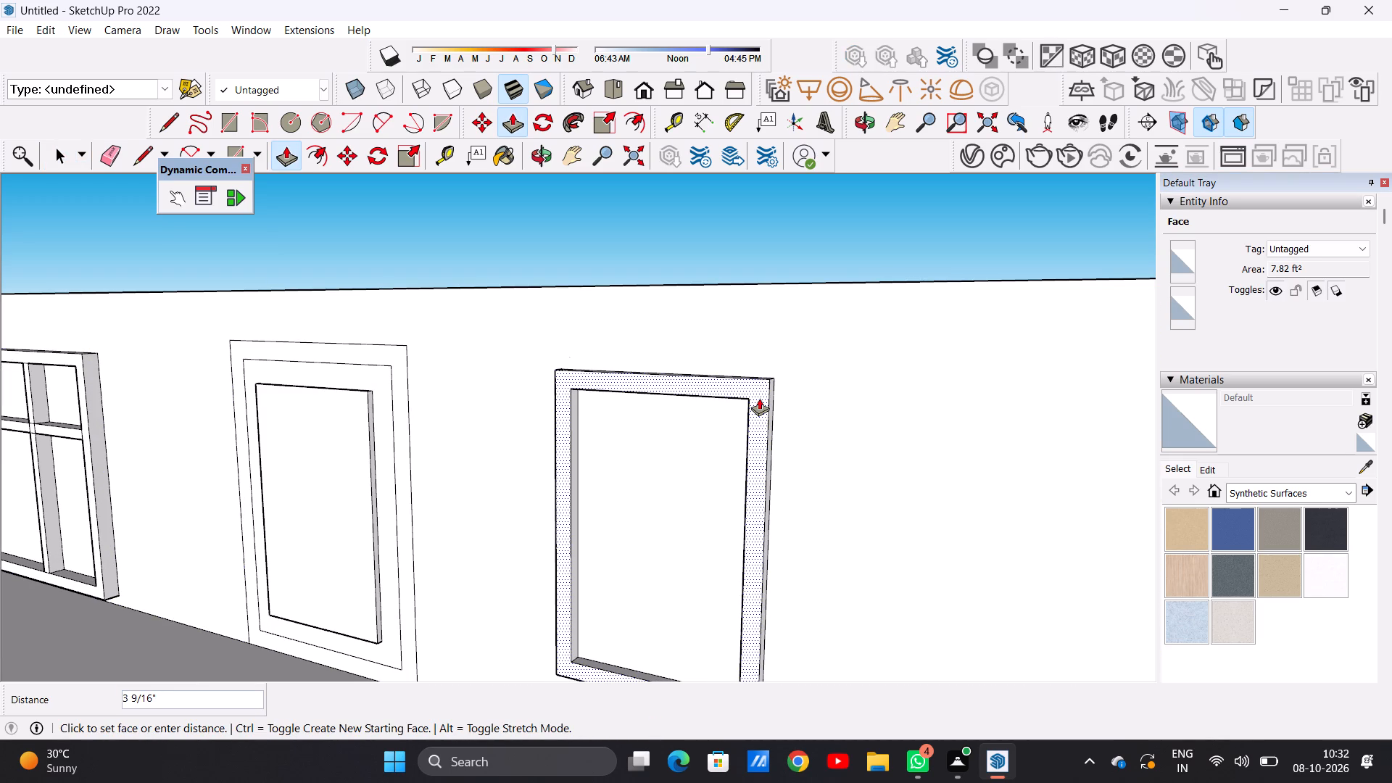
left_click(759, 398)
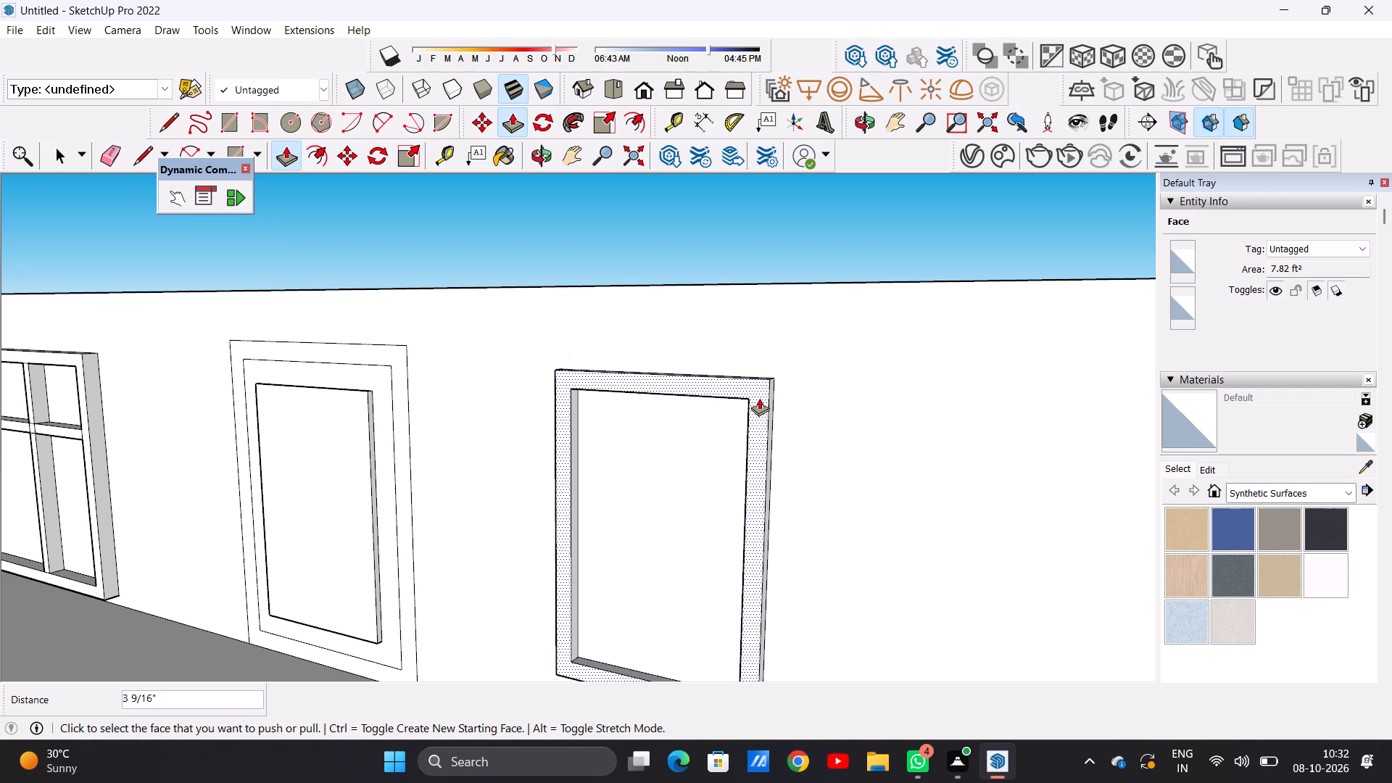
key("space")
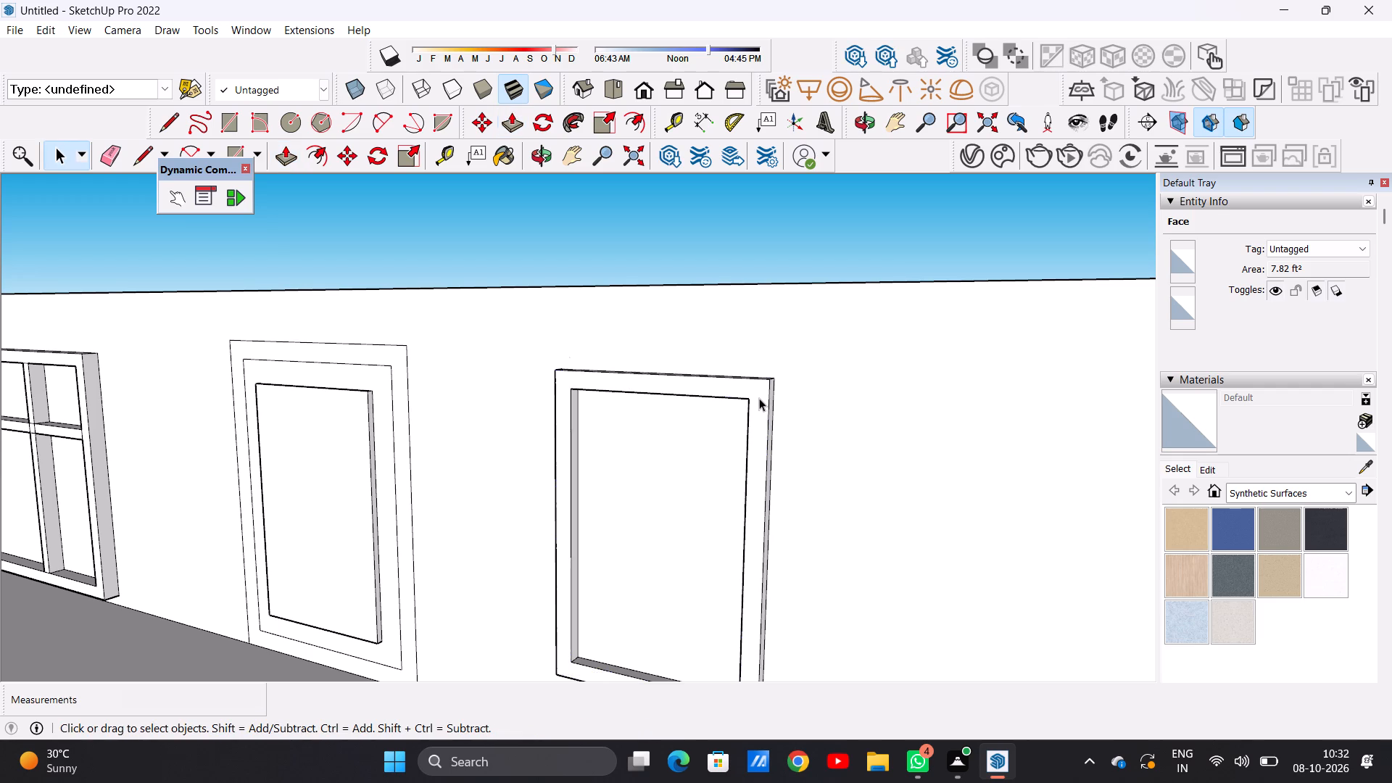
Push/Pull the frame of the small window at the far end of the front wall outward from the wall.
scroll(747, 429, "down", 8)
scroll(747, 434, "up", 1)
scroll(747, 434, "down", 1)
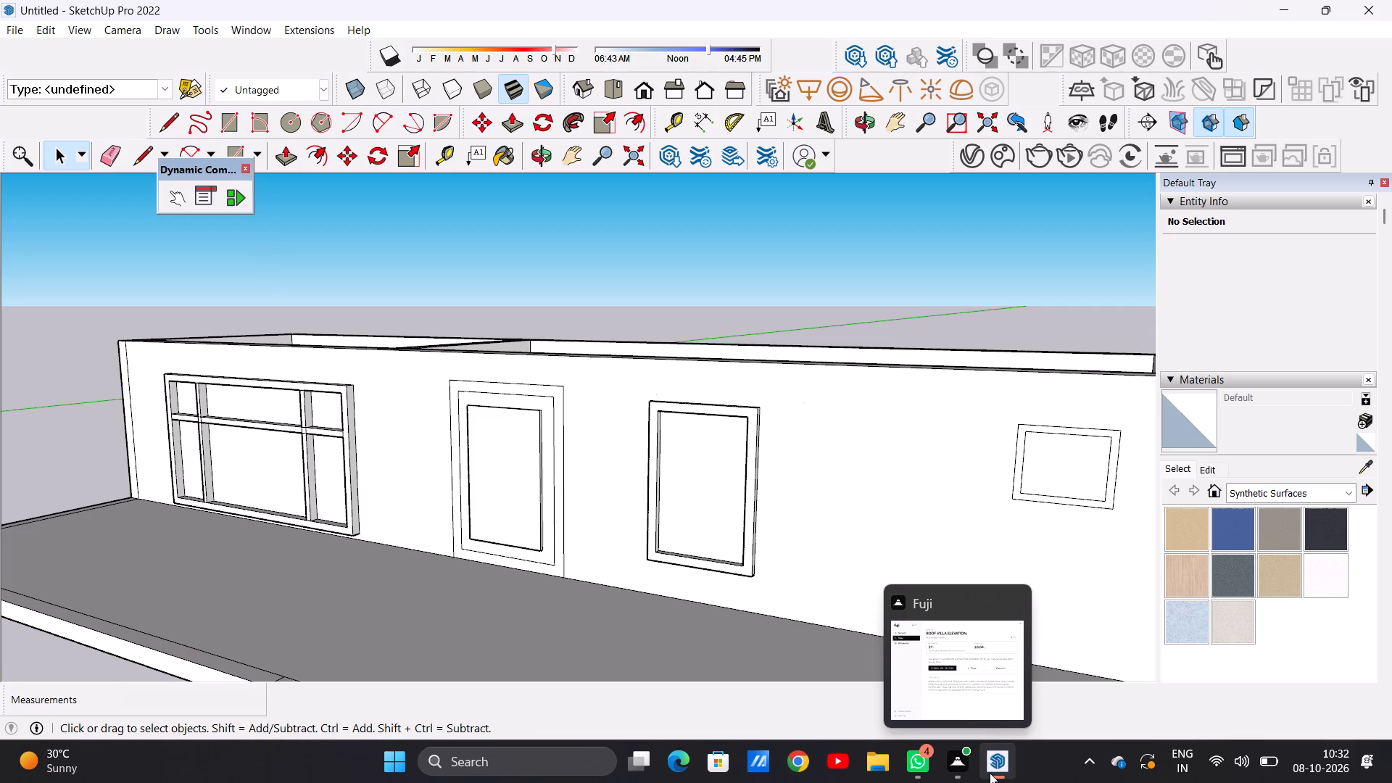
left_click(988, 683)
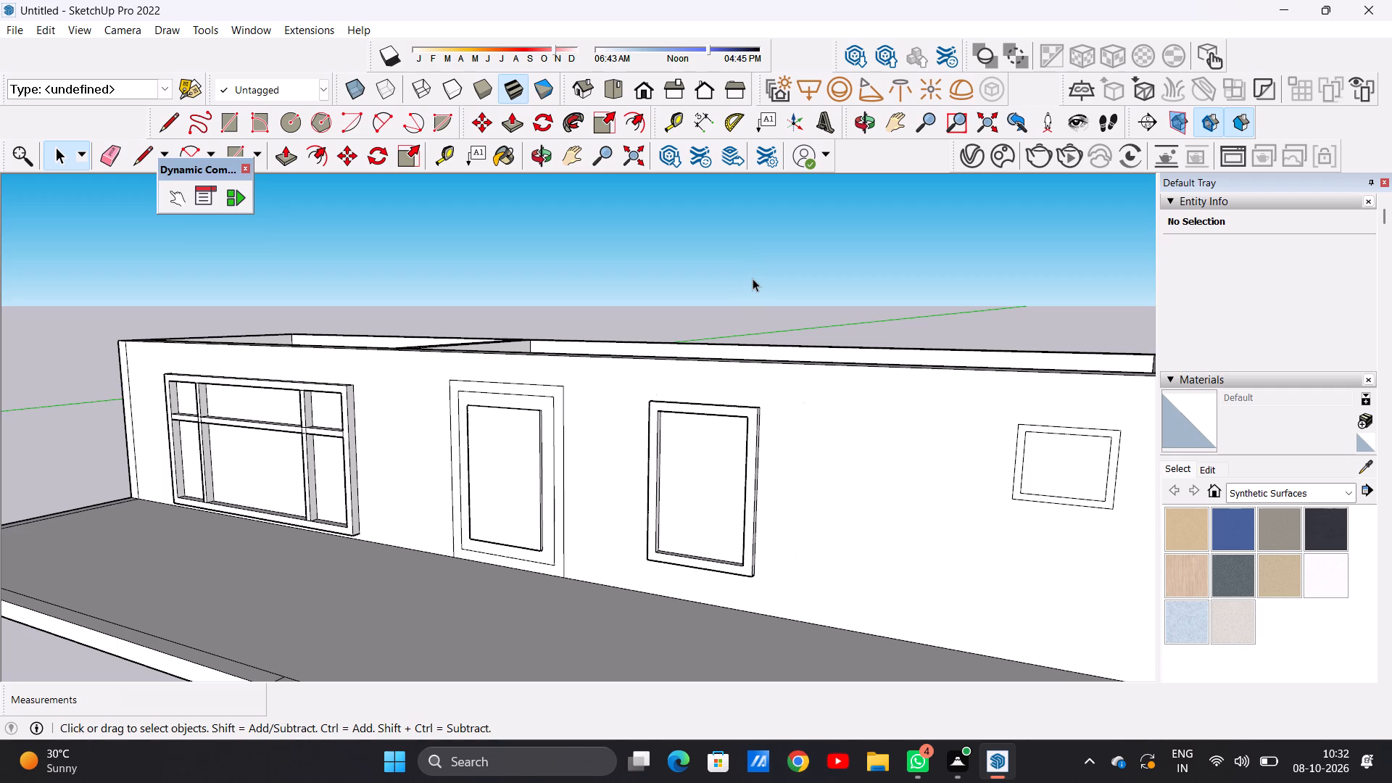
scroll(728, 428, "down", 5)
scroll(728, 428, "up", 2)
scroll(728, 428, "down", 6)
scroll(725, 431, "up", 2)
scroll(725, 431, "down", 1)
scroll(725, 431, "up", 1)
scroll(725, 429, "down", 14)
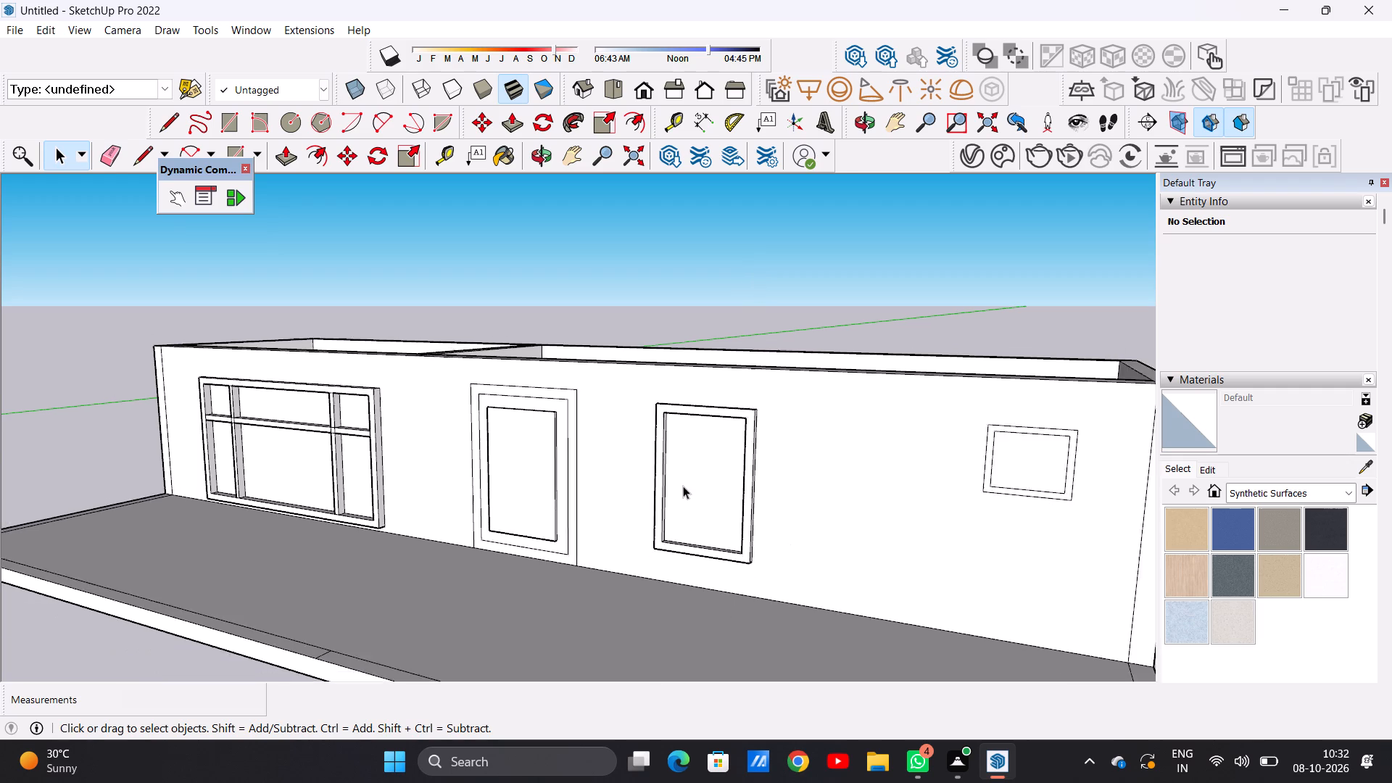
scroll(683, 486, "down", 8)
scroll(882, 523, "up", 4)
scroll(761, 445, "up", 2)
middle_click_drag(801, 418, 701, 415)
scroll(717, 442, "up", 11)
key("p")
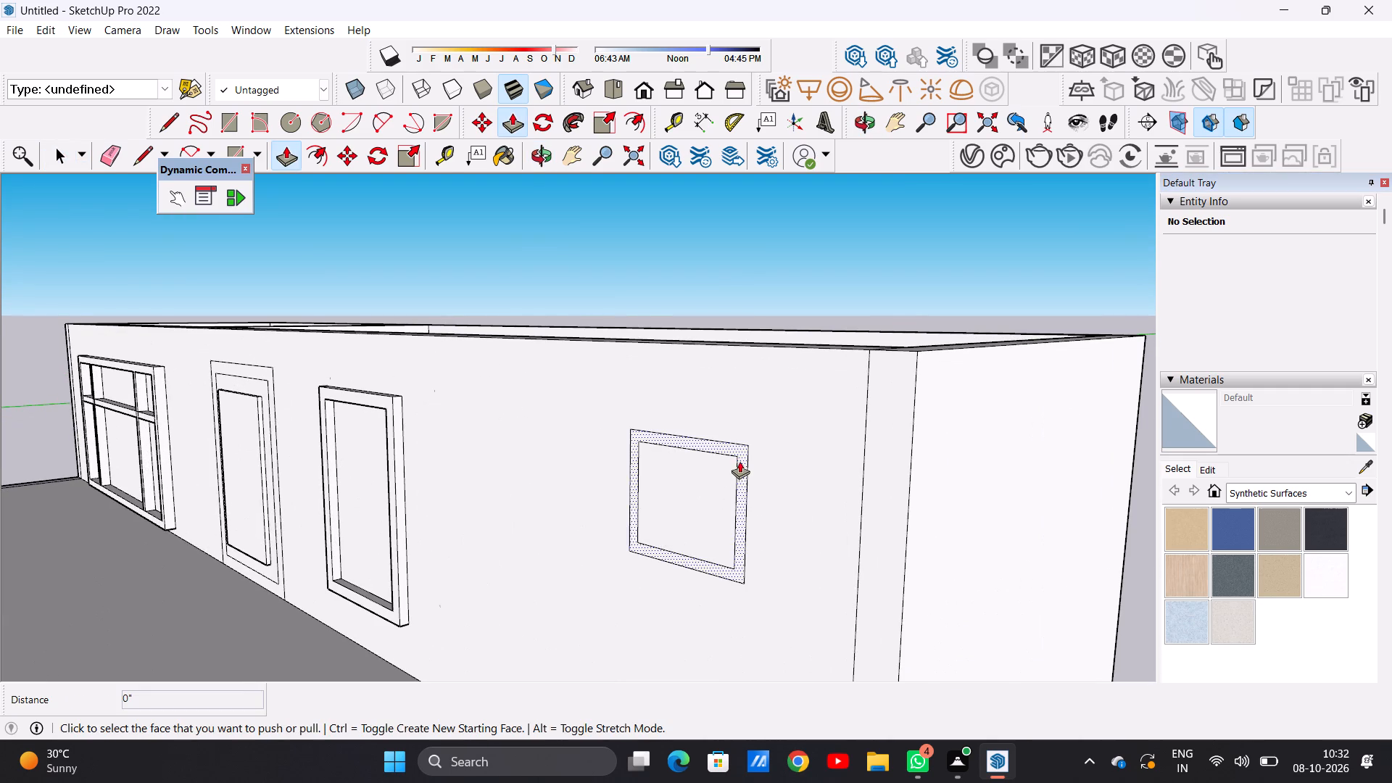
scroll(741, 461, "up", 4)
left_click(742, 461)
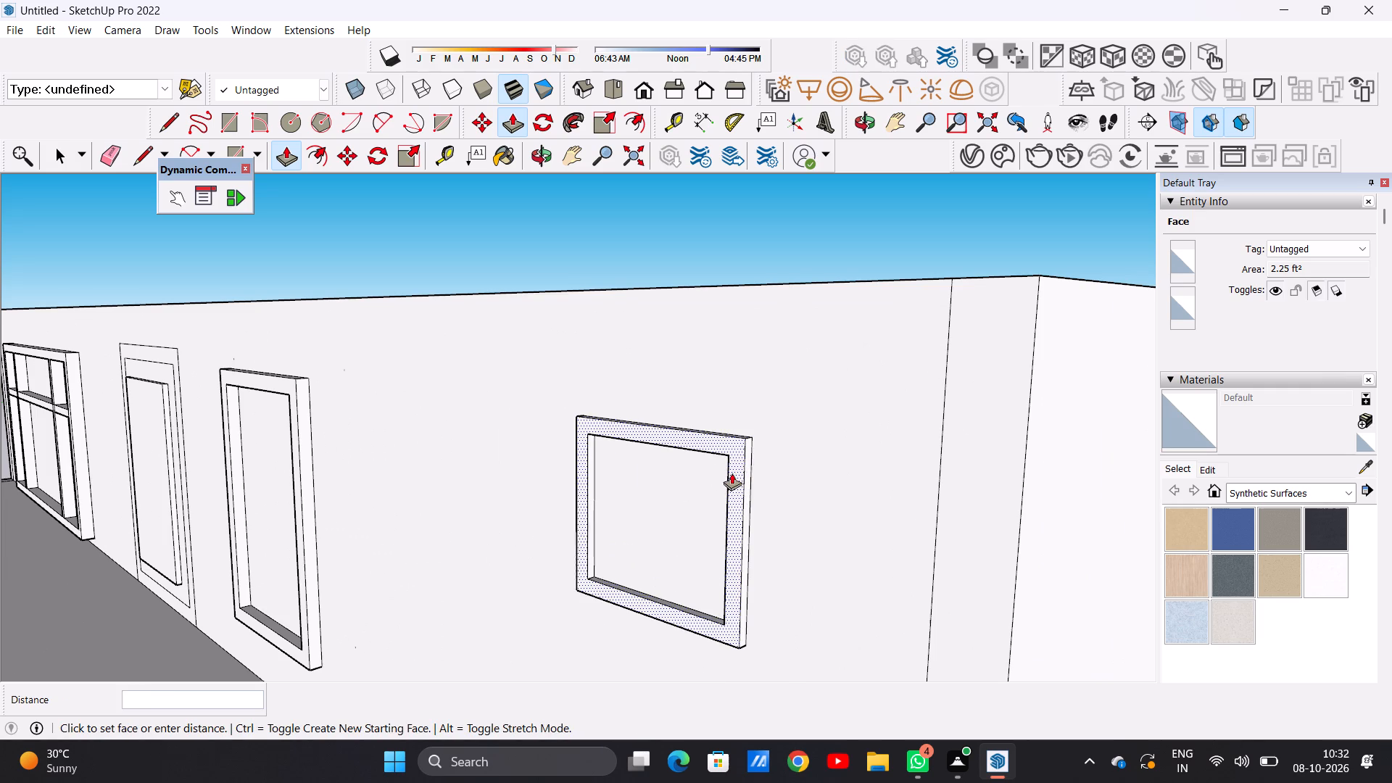
left_click(730, 473)
key("space")
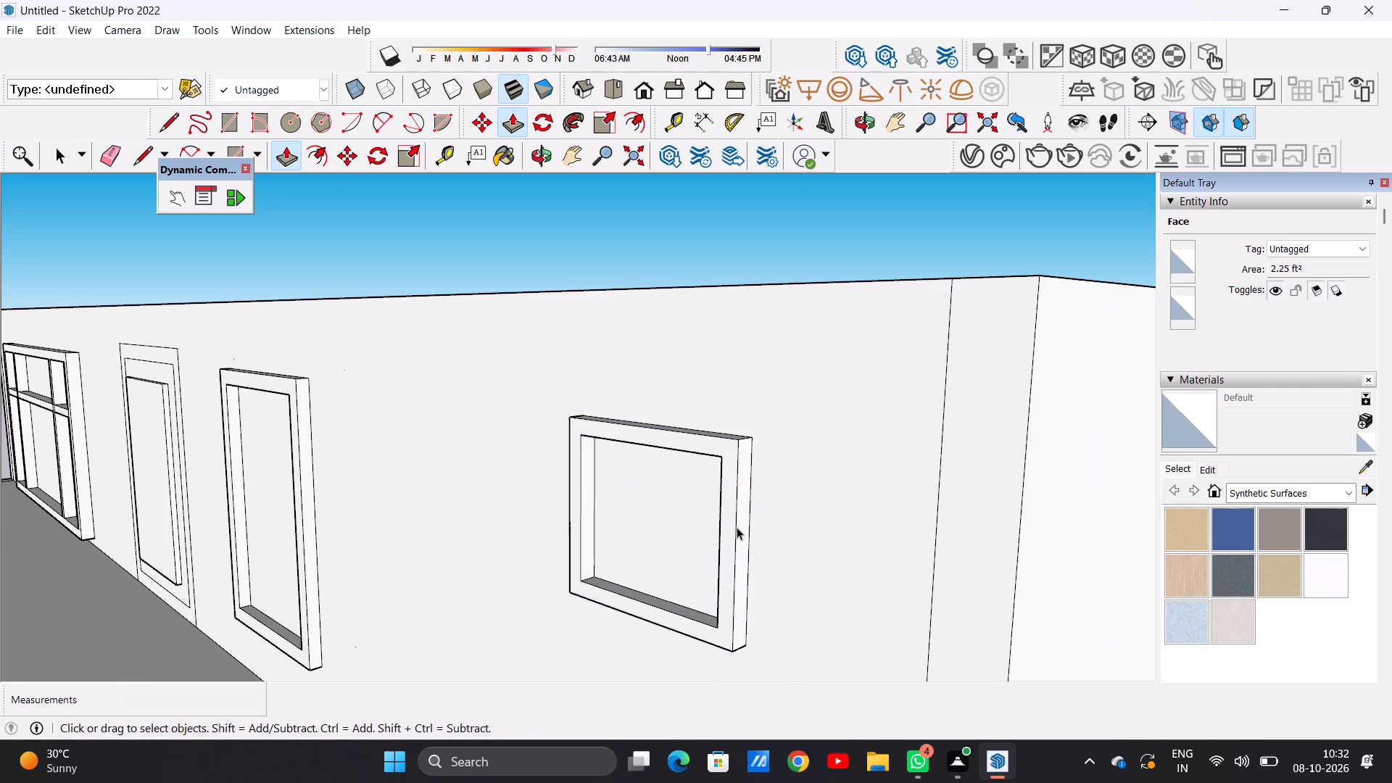
Examine the front elevation with its large window, door and the raised frames of the two smaller windows.
scroll(743, 534, "down", 18)
scroll(780, 484, "up", 1)
scroll(780, 484, "down", 7)
scroll(795, 478, "up", 1)
scroll(795, 478, "down", 1)
middle_click_drag(536, 528, 634, 501)
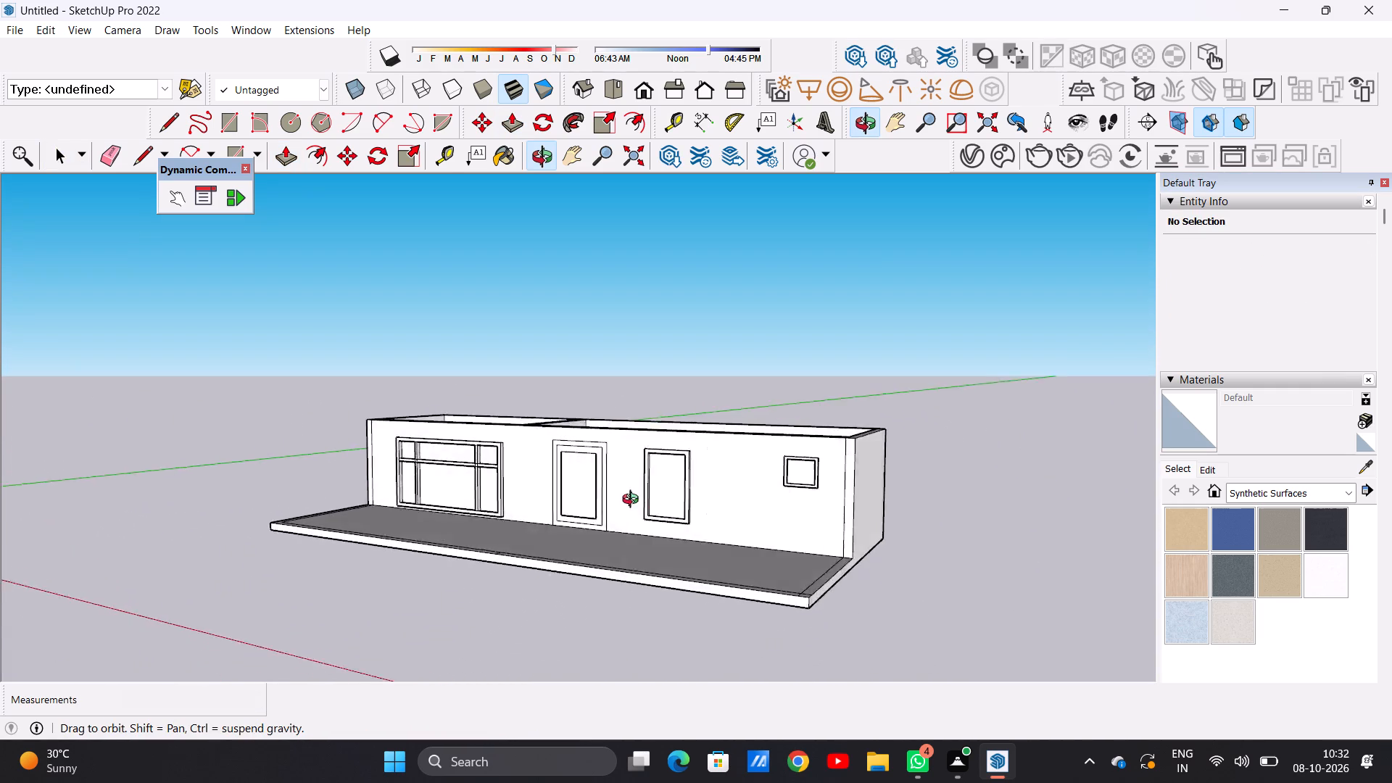
middle_click_drag(634, 501, 784, 489)
scroll(795, 517, "up", 1)
scroll(798, 520, "down", 6)
scroll(663, 478, "up", 2)
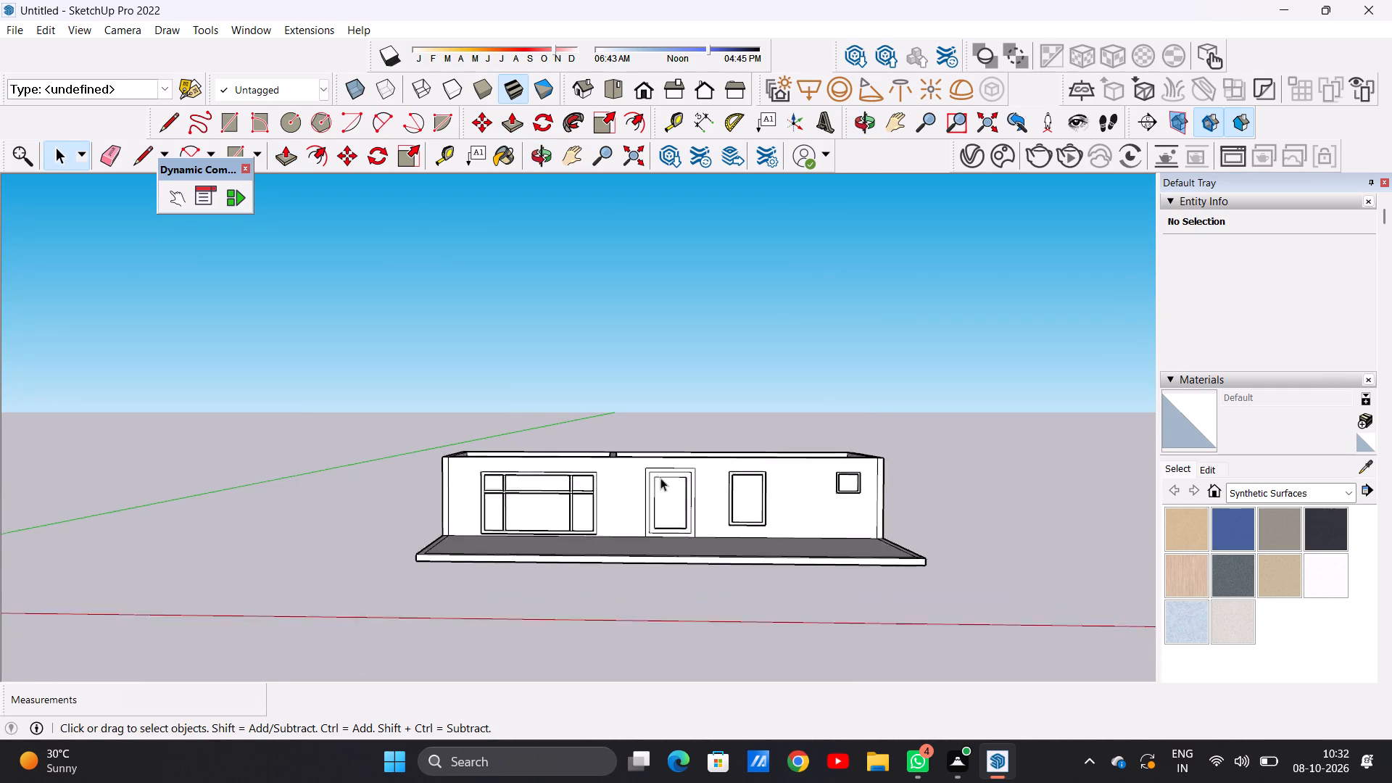
scroll(660, 478, "up", 8)
middle_click_drag(624, 486, 646, 490)
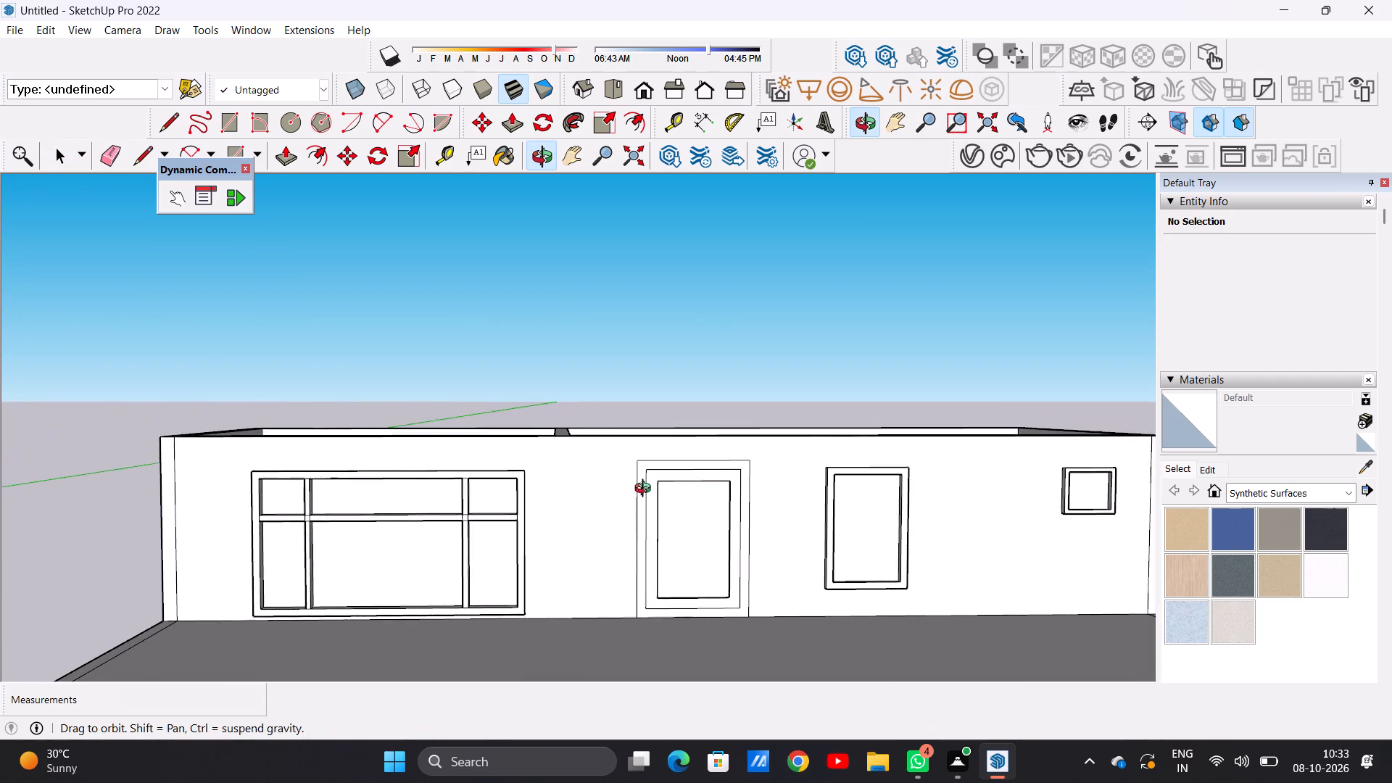
middle_click_drag(646, 490, 638, 490)
scroll(676, 541, "down", 6)
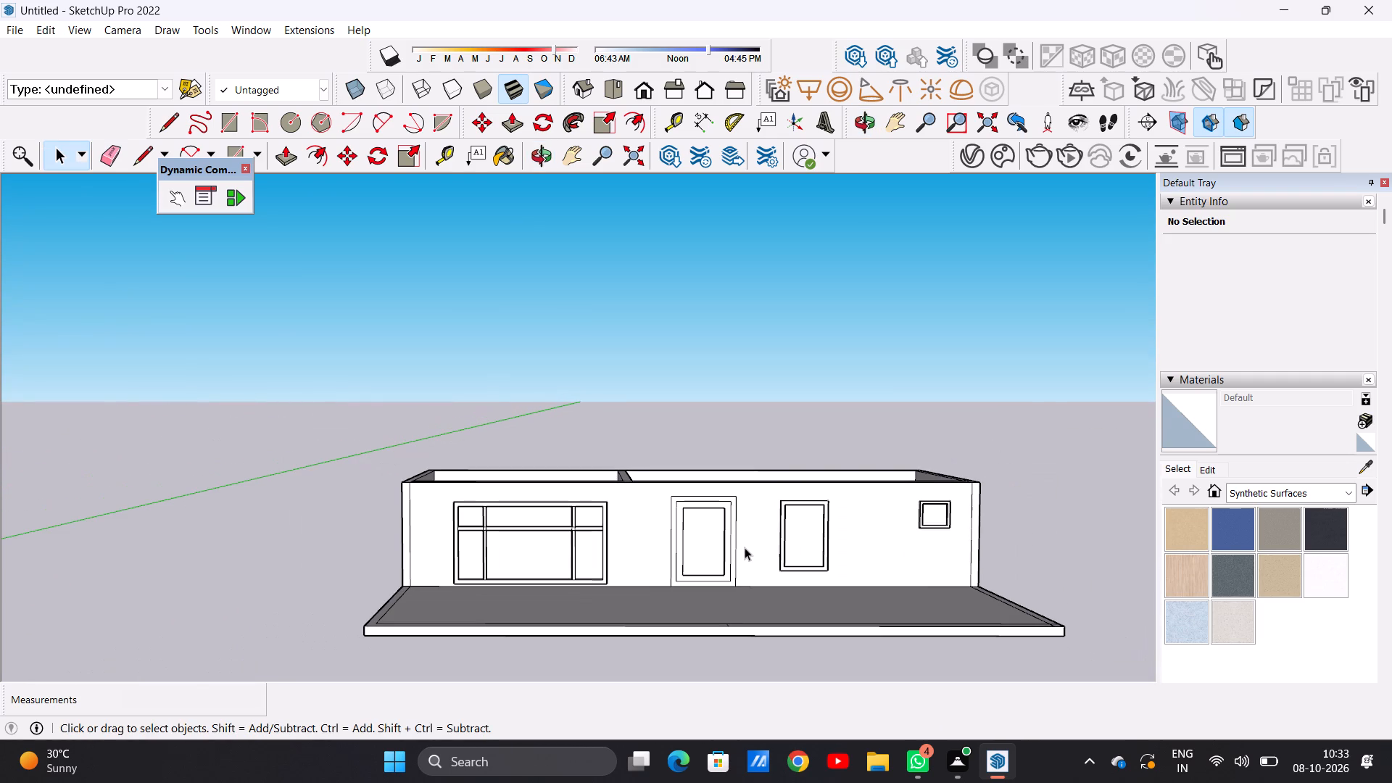
middle_click_drag(742, 563, 740, 521)
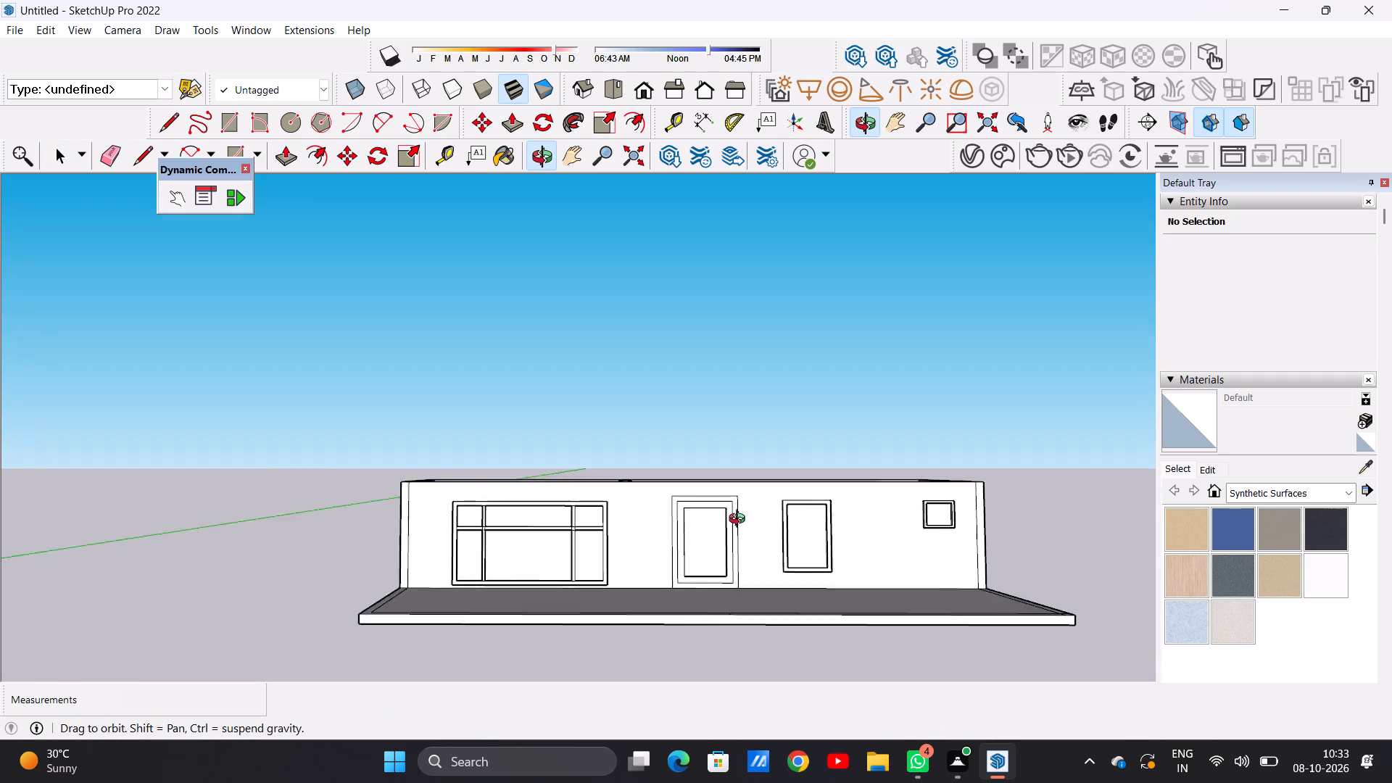
middle_click_drag(740, 521, 747, 547)
scroll(753, 550, "up", 2)
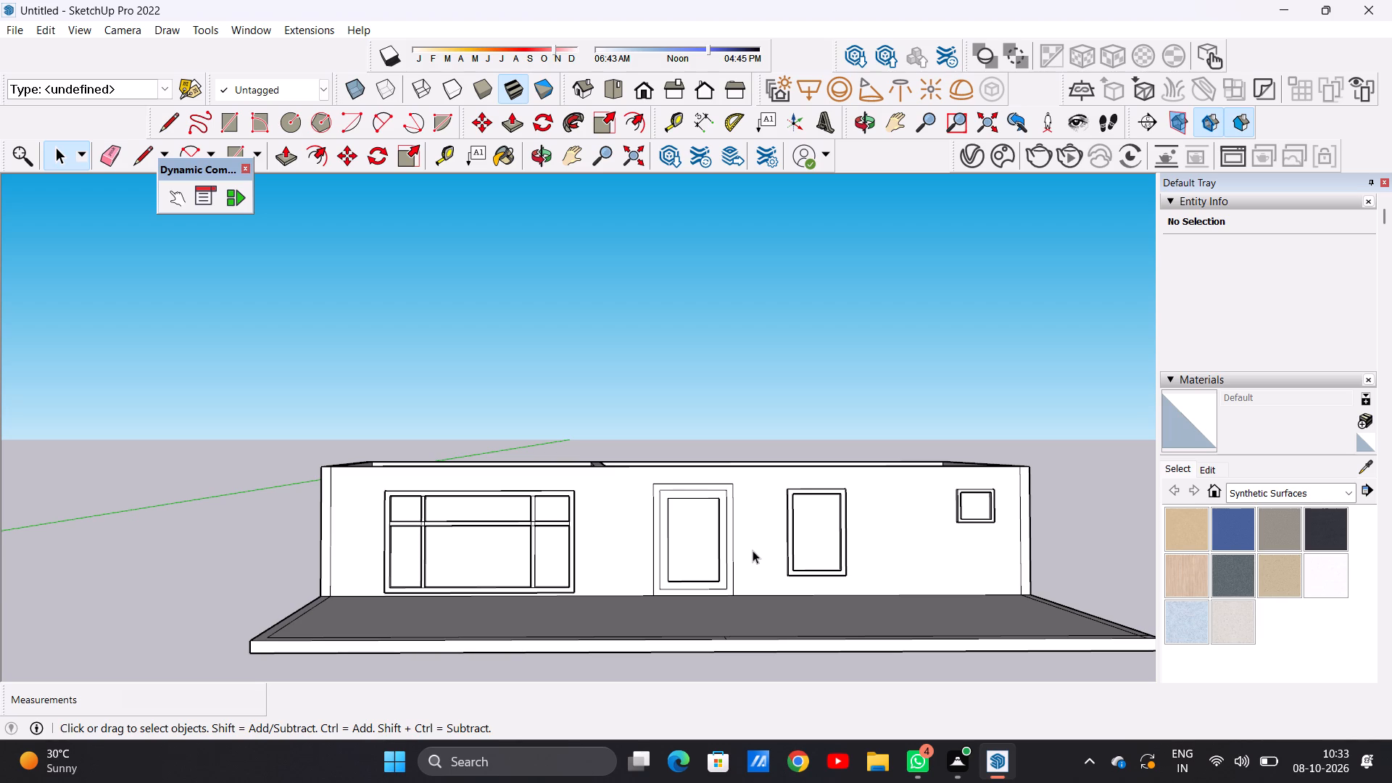
scroll(742, 542, "down", 3)
Copy the larger room's floor face straight up 10' to the top inner corner of the walls to close its roof.
middle_click_drag(727, 515, 718, 631)
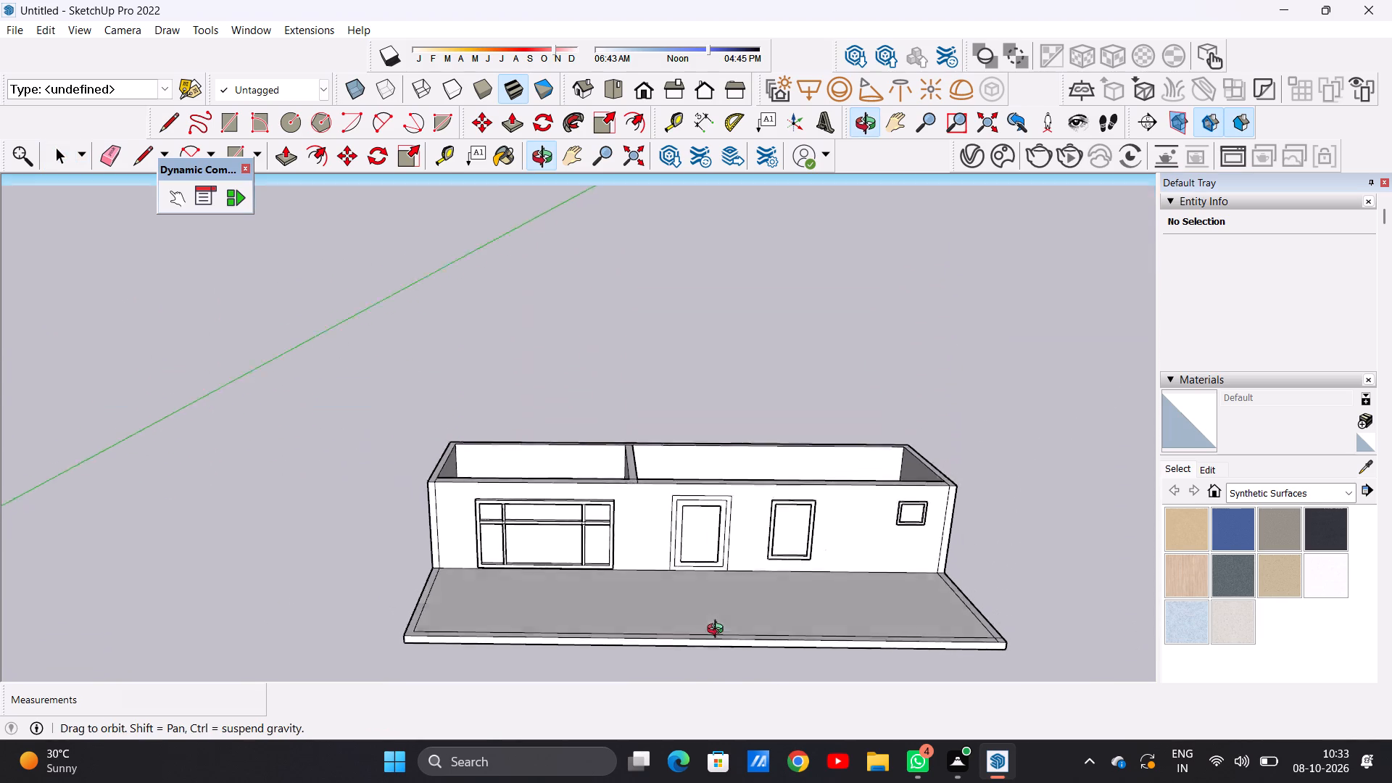
middle_click_drag(718, 631, 720, 635)
middle_click_drag(750, 531, 707, 776)
middle_click_drag(700, 563, 716, 656)
scroll(802, 473, "up", 10)
double_click(802, 450)
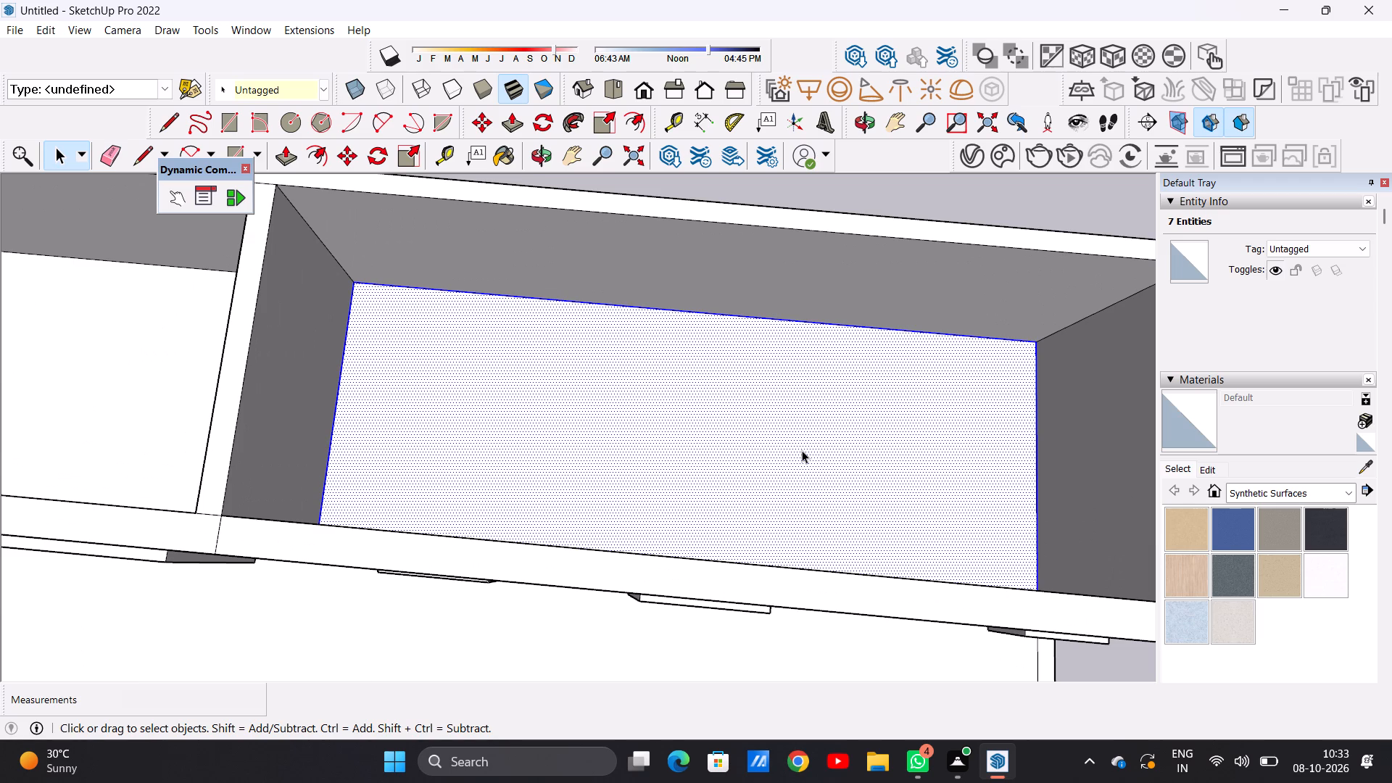
key("m")
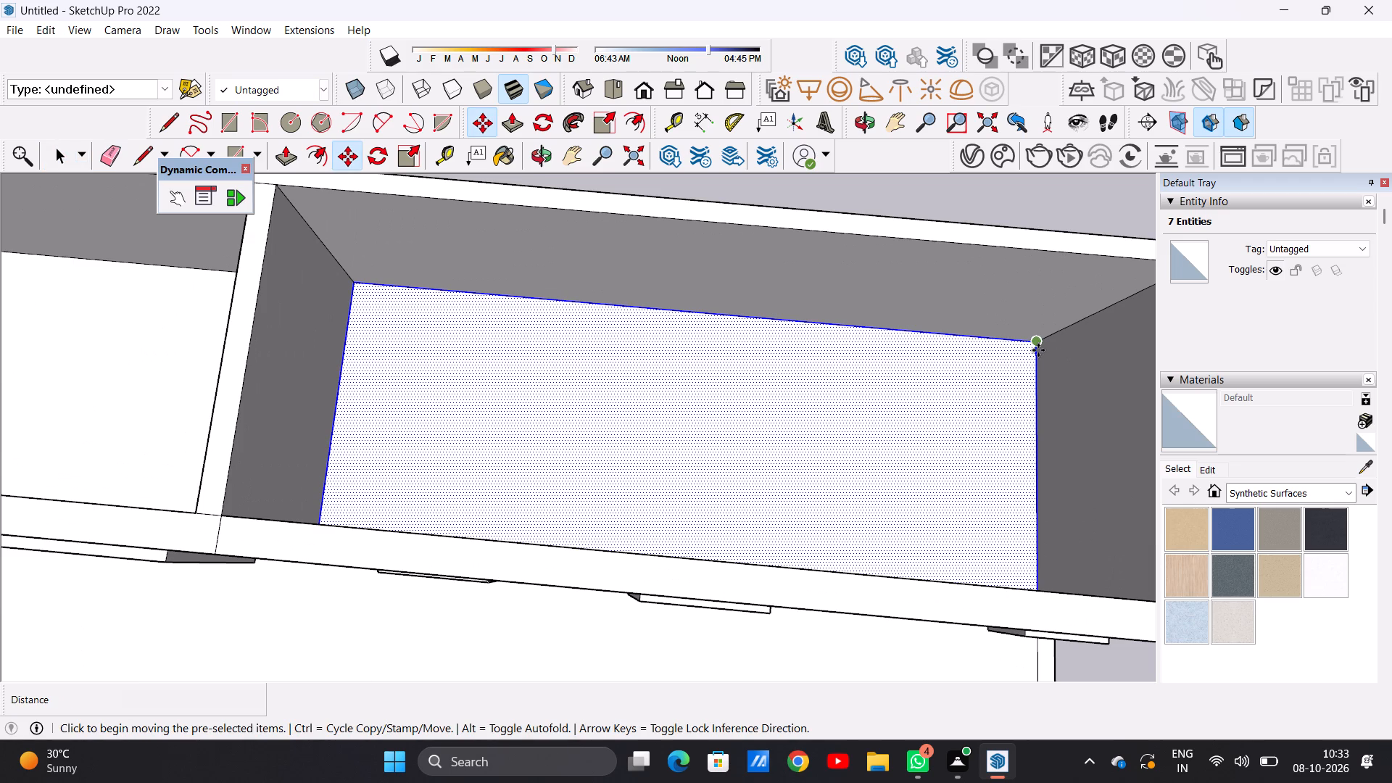
left_click(1038, 350)
scroll(1069, 289, "down", 5)
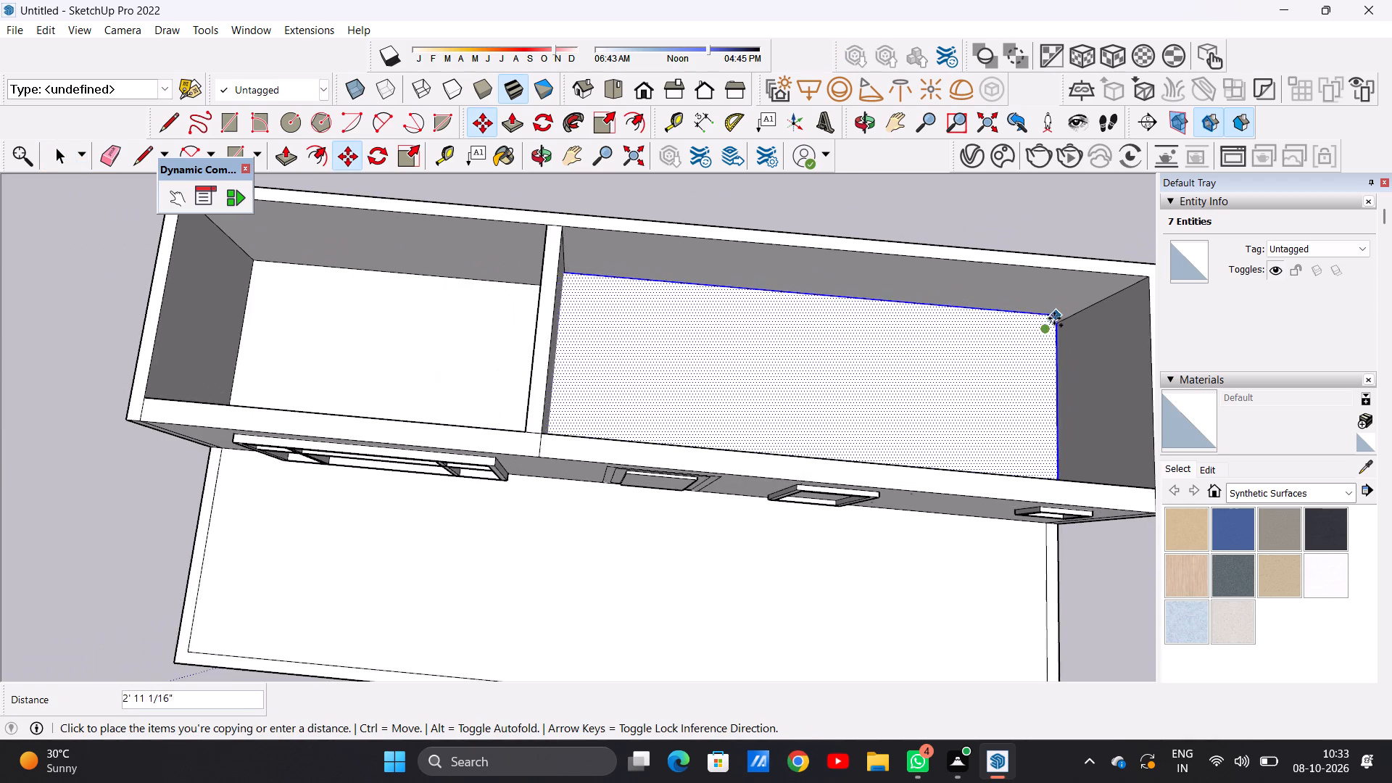
scroll(1045, 321, "down", 1)
scroll(1045, 321, "up", 1)
scroll(1045, 321, "down", 5)
scroll(1111, 286, "up", 11)
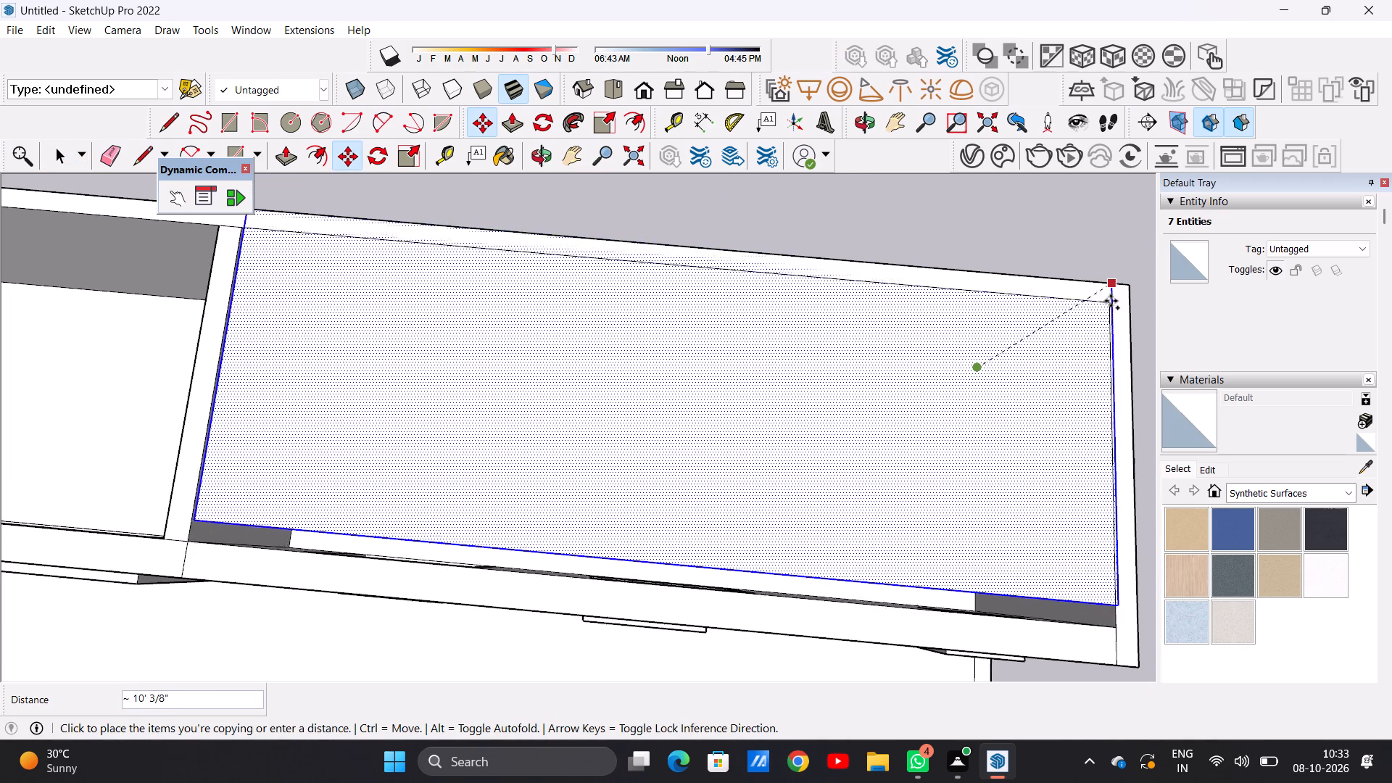
left_click(1108, 308)
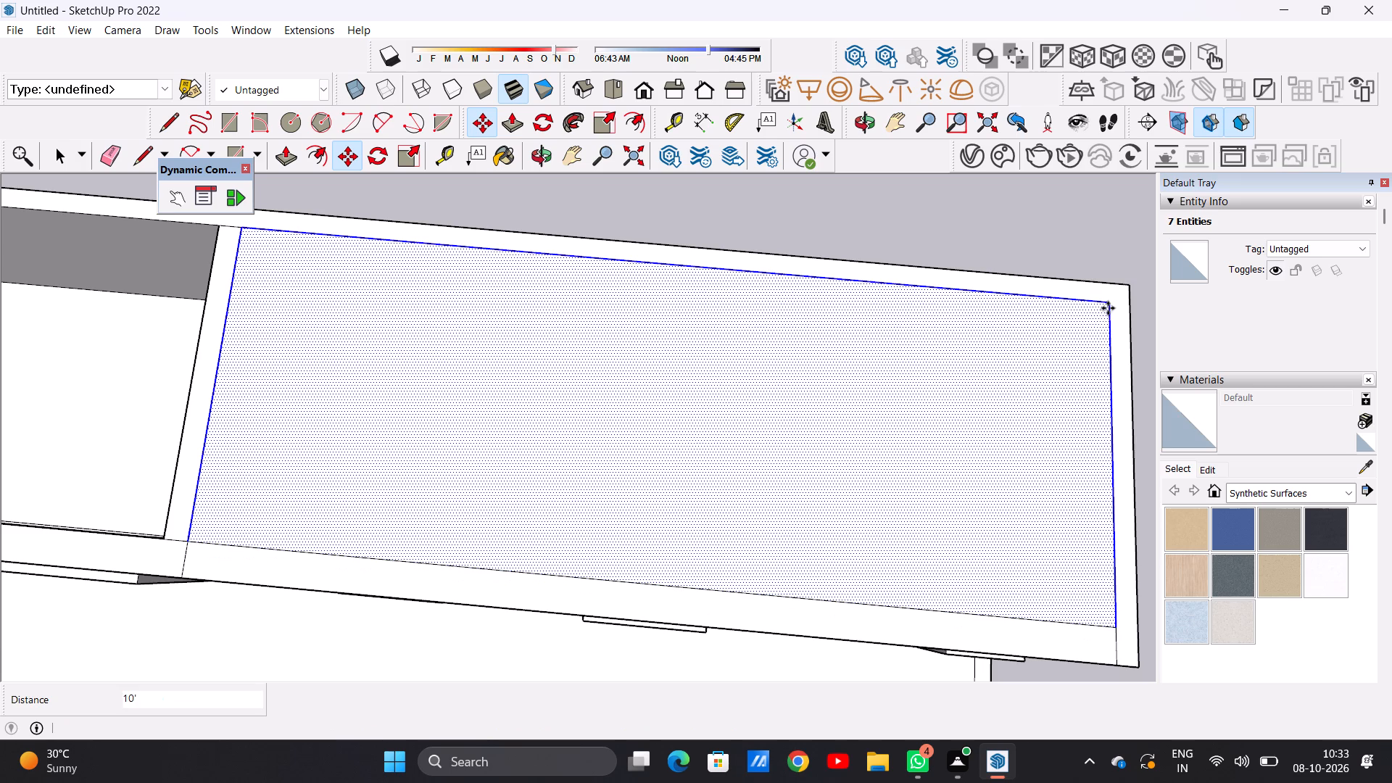
key("space")
scroll(939, 355, "down", 4)
left_click(1004, 219)
Copy the smaller room's floor face up 10' to the top inner corner of its walls.
scroll(861, 540, "down", 6)
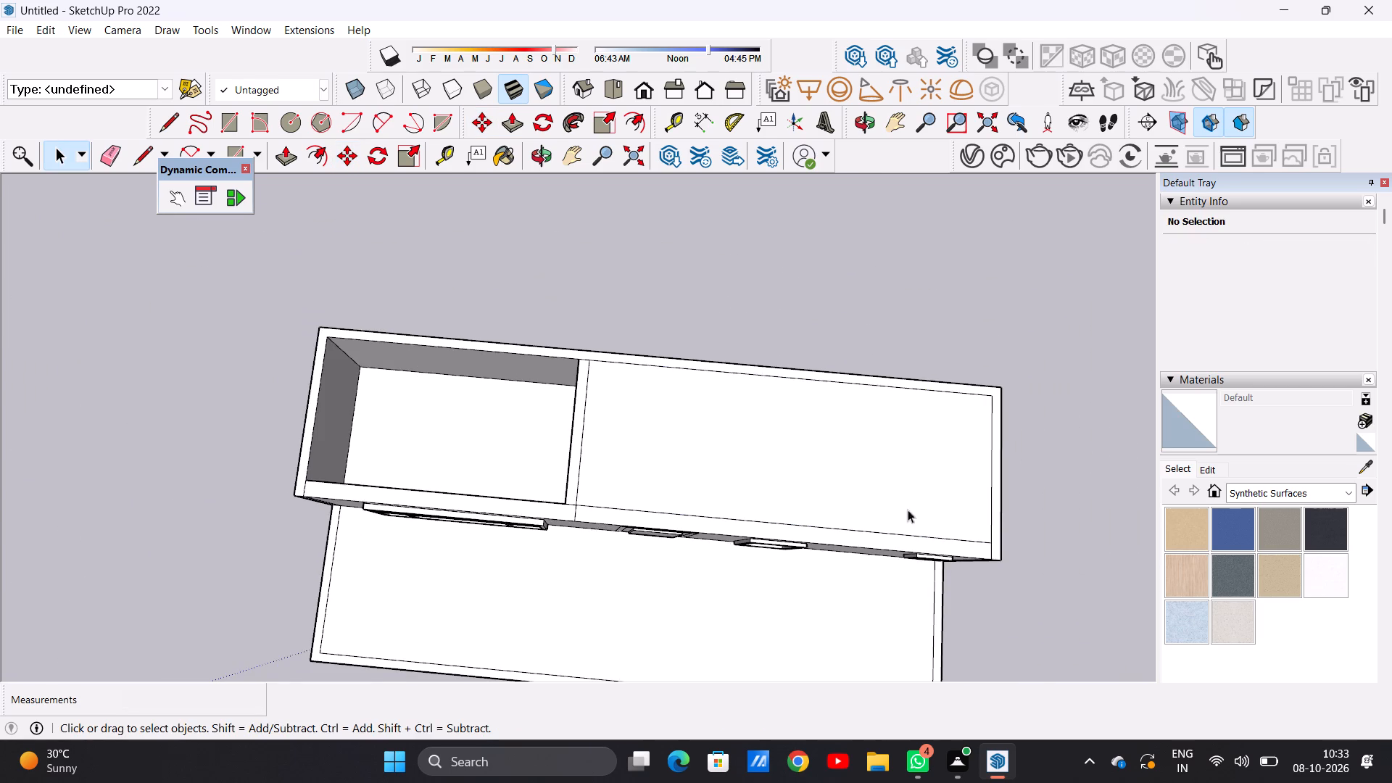
scroll(981, 459, "down", 3)
scroll(587, 420, "up", 6)
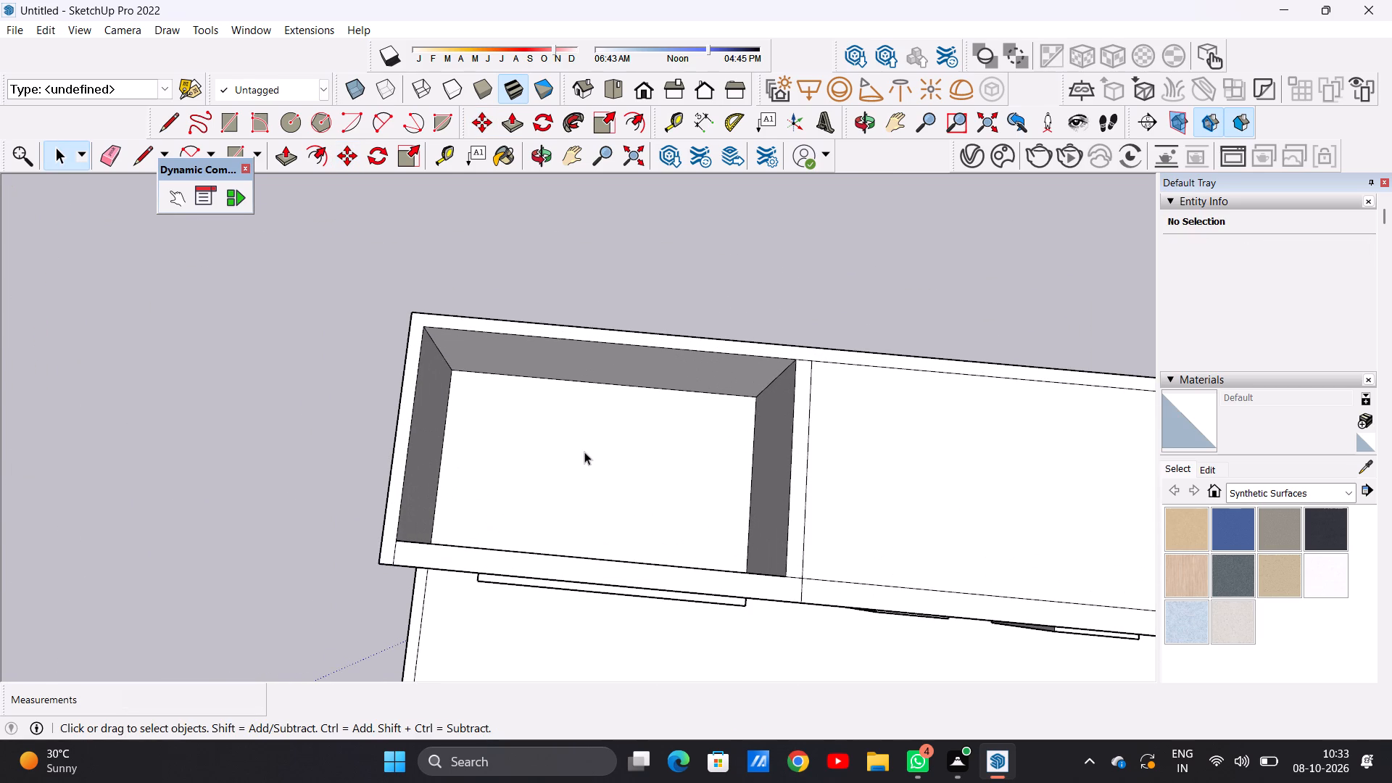
double_click(584, 452)
type("MM")
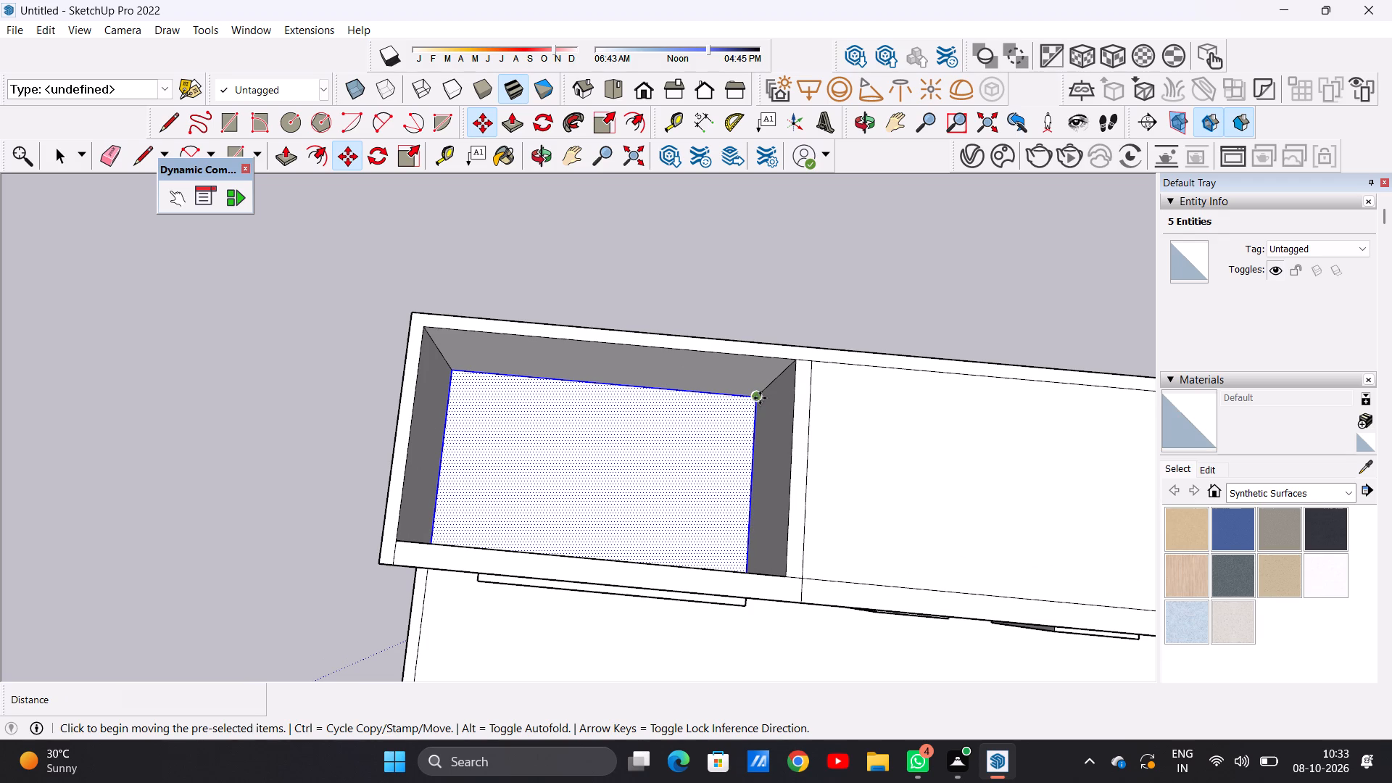
left_click(760, 398)
left_click(791, 360)
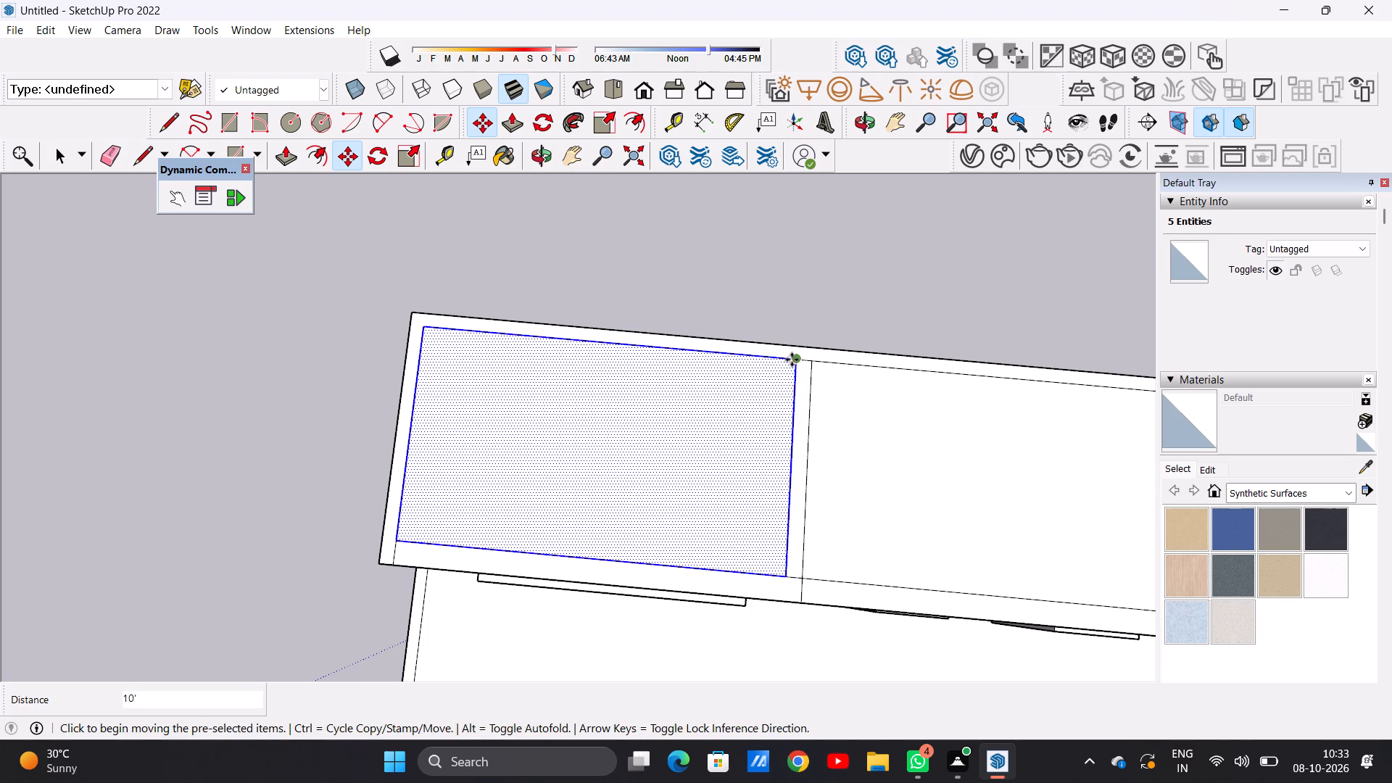
key("space")
left_click(892, 281)
Inspect the closed roof and the front elevation in front, raised and side views, including the door and window frames up close.
scroll(703, 463, "down", 4)
scroll(700, 467, "up", 1)
scroll(699, 468, "down", 10)
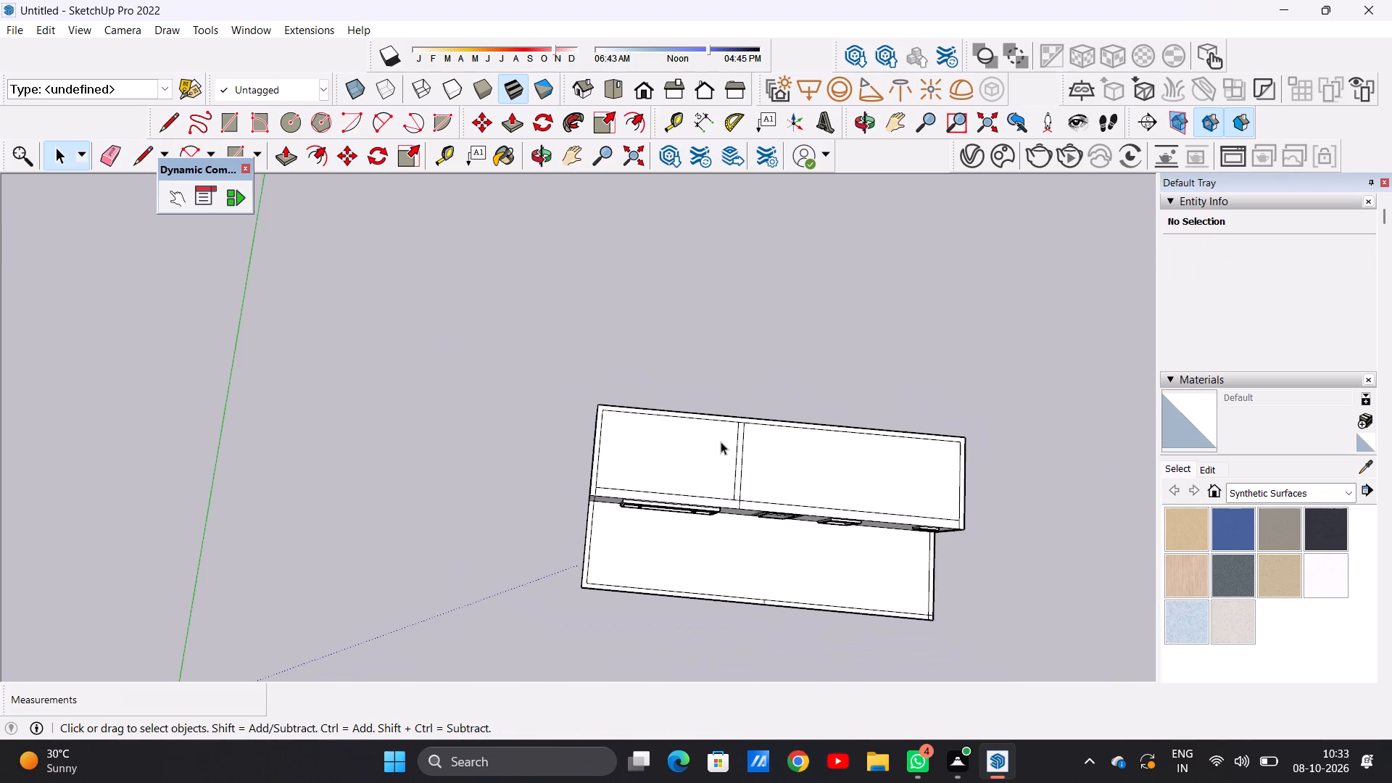
scroll(721, 442, "down", 1)
middle_click_drag(807, 513, 836, 276)
middle_click(834, 271)
middle_click_drag(834, 503, 803, 448)
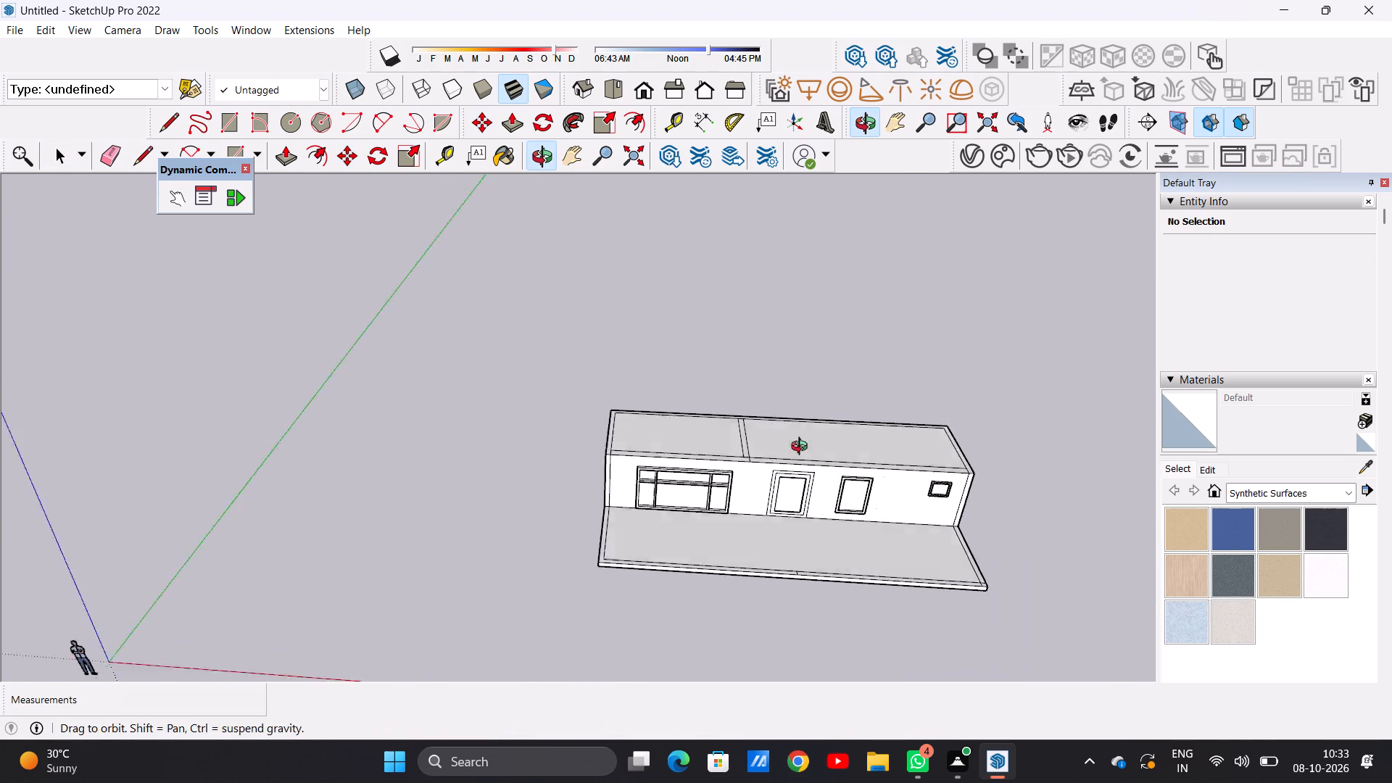
middle_click_drag(803, 448, 796, 430)
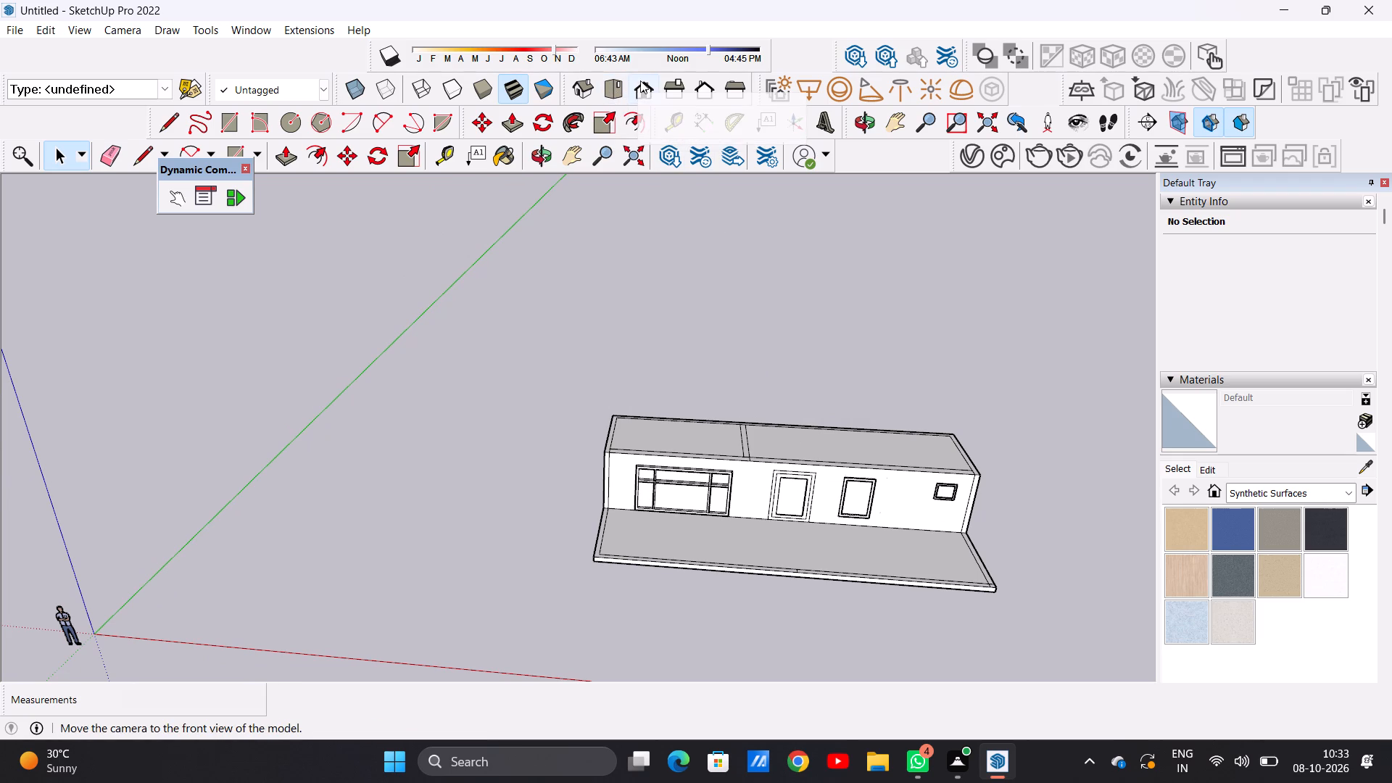
left_click(644, 83)
scroll(686, 456, "down", 2)
scroll(867, 425, "up", 5)
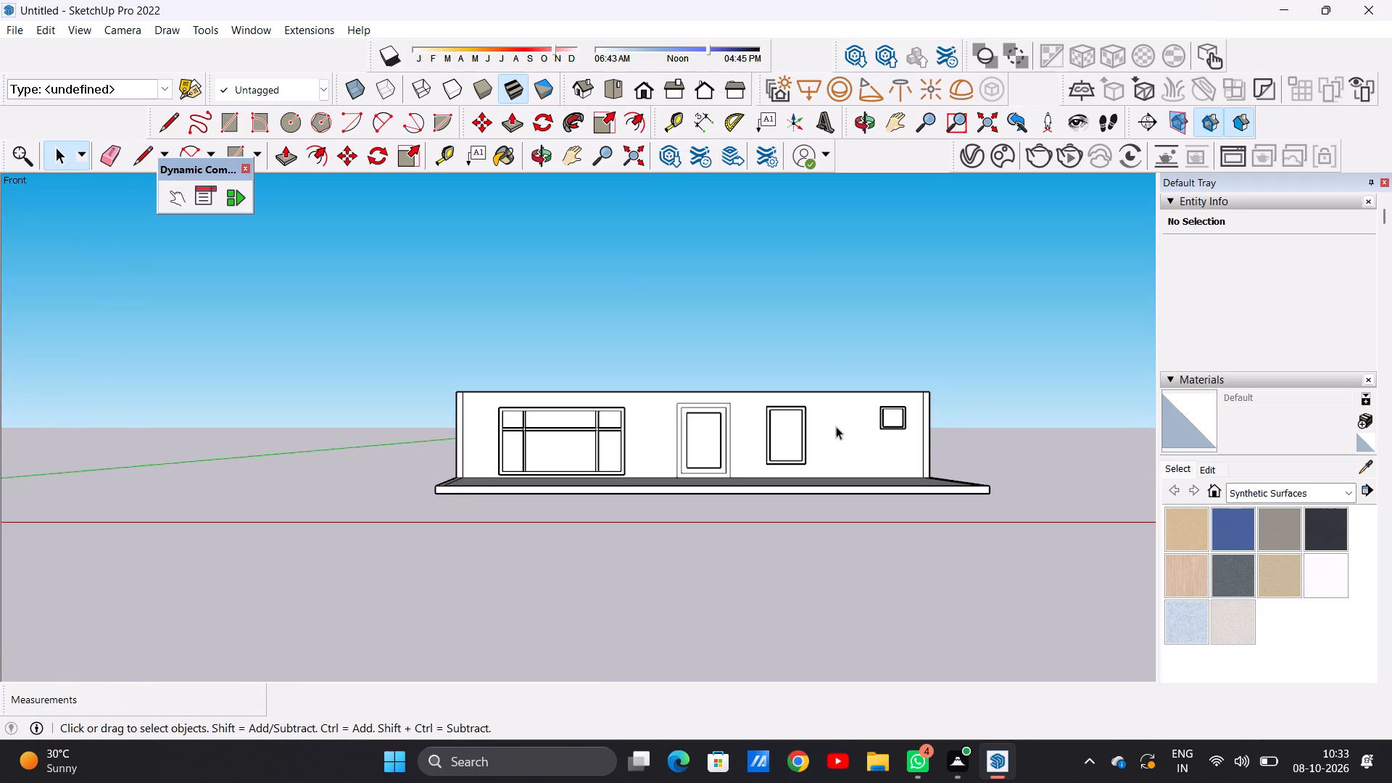
middle_click_drag(829, 428, 823, 526)
scroll(715, 471, "up", 1)
scroll(715, 471, "down", 1)
scroll(715, 471, "up", 1)
scroll(715, 471, "down", 1)
scroll(715, 471, "up", 4)
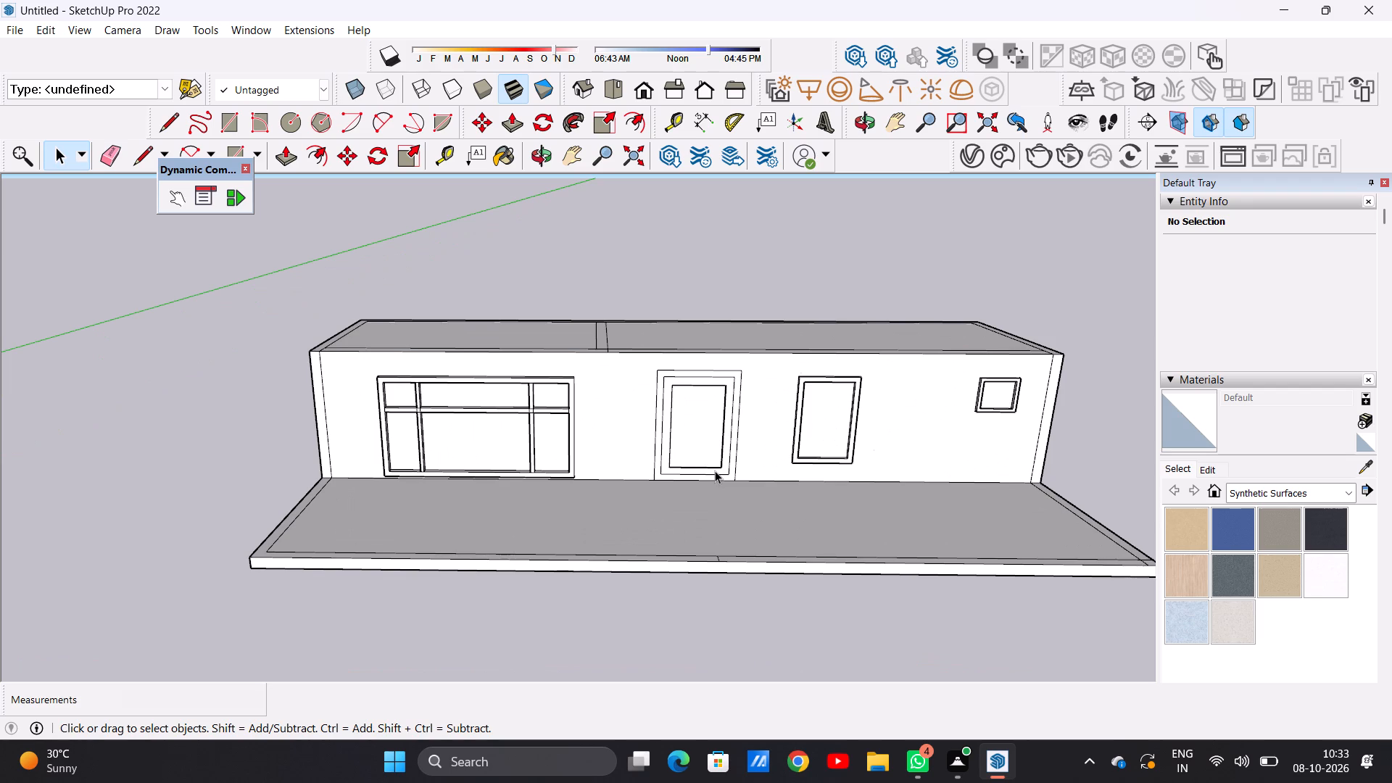
scroll(715, 471, "up", 4)
scroll(715, 471, "down", 3)
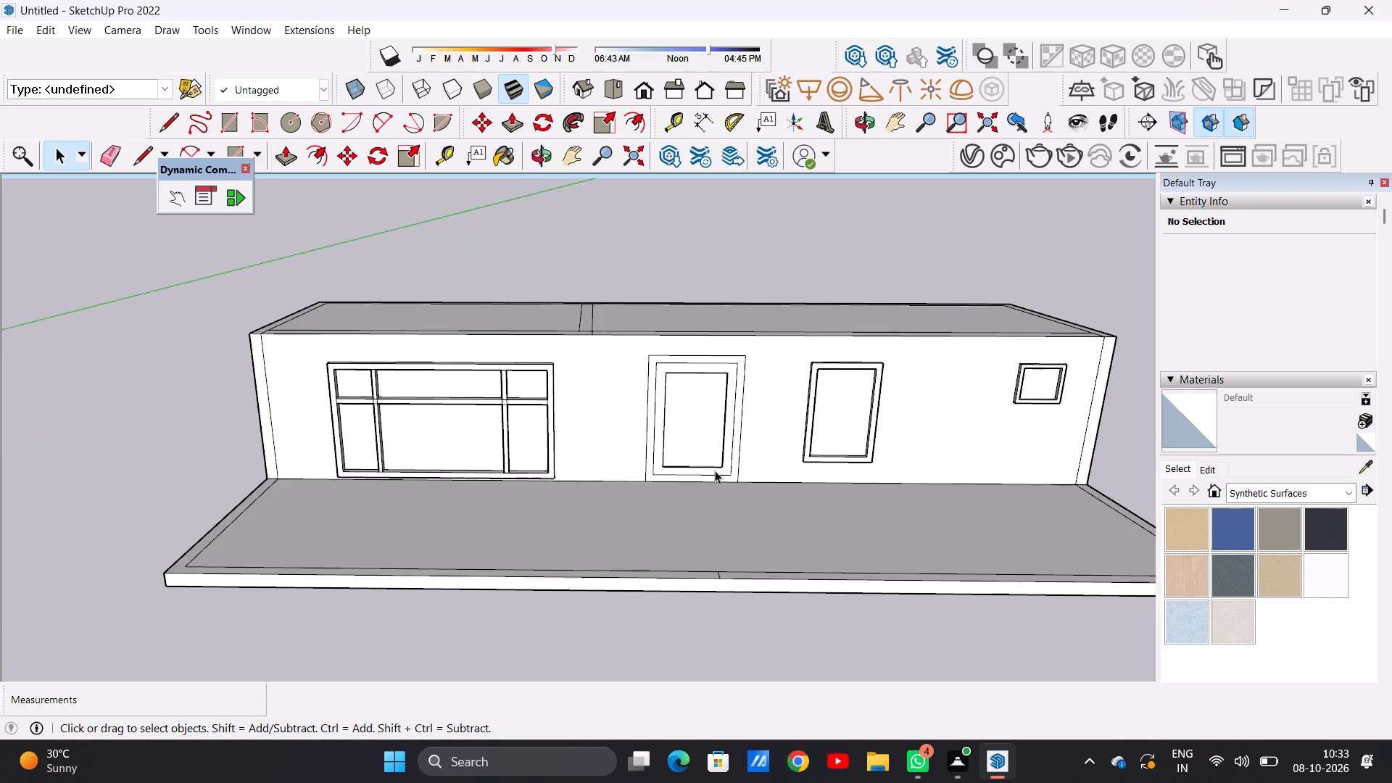
scroll(715, 471, "down", 4)
middle_click_drag(594, 404, 950, 370)
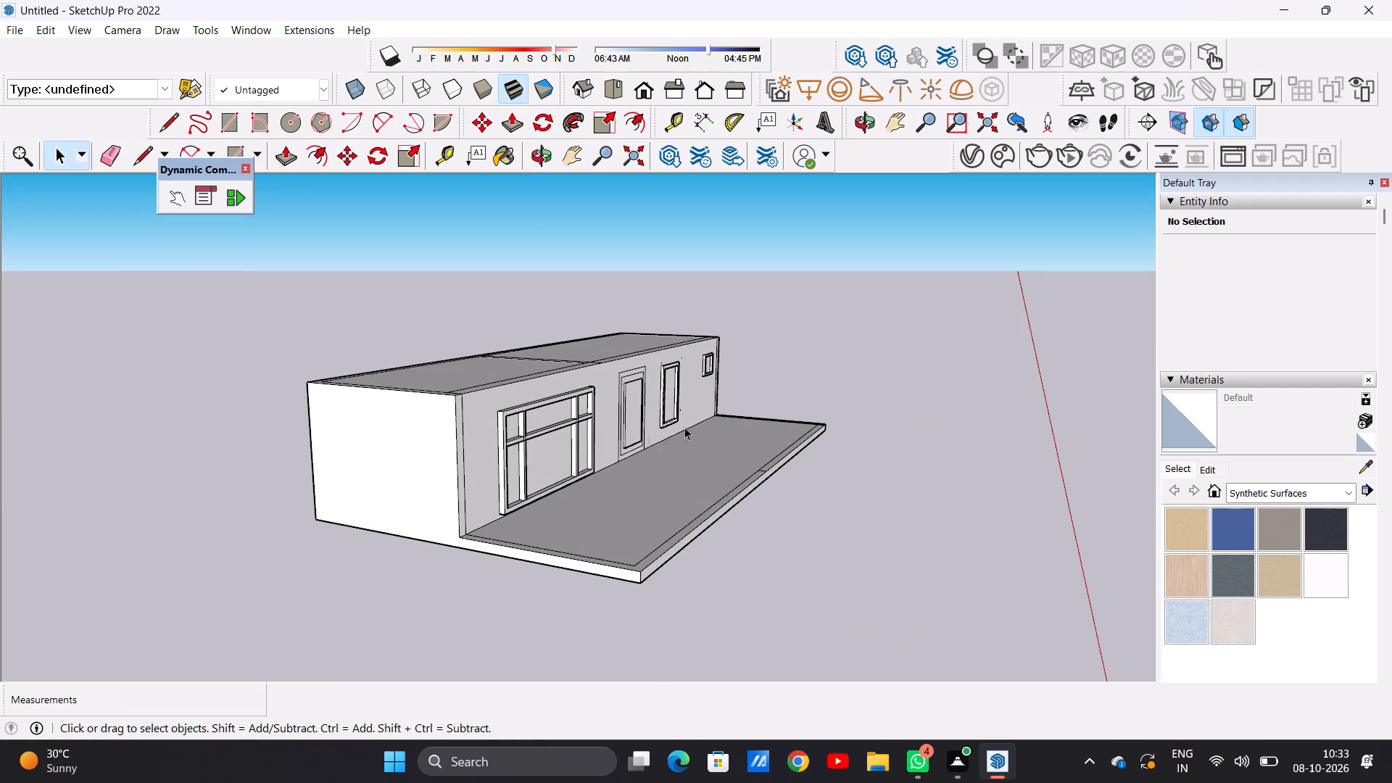
scroll(630, 402, "up", 11)
scroll(650, 414, "down", 1)
scroll(650, 416, "up", 10)
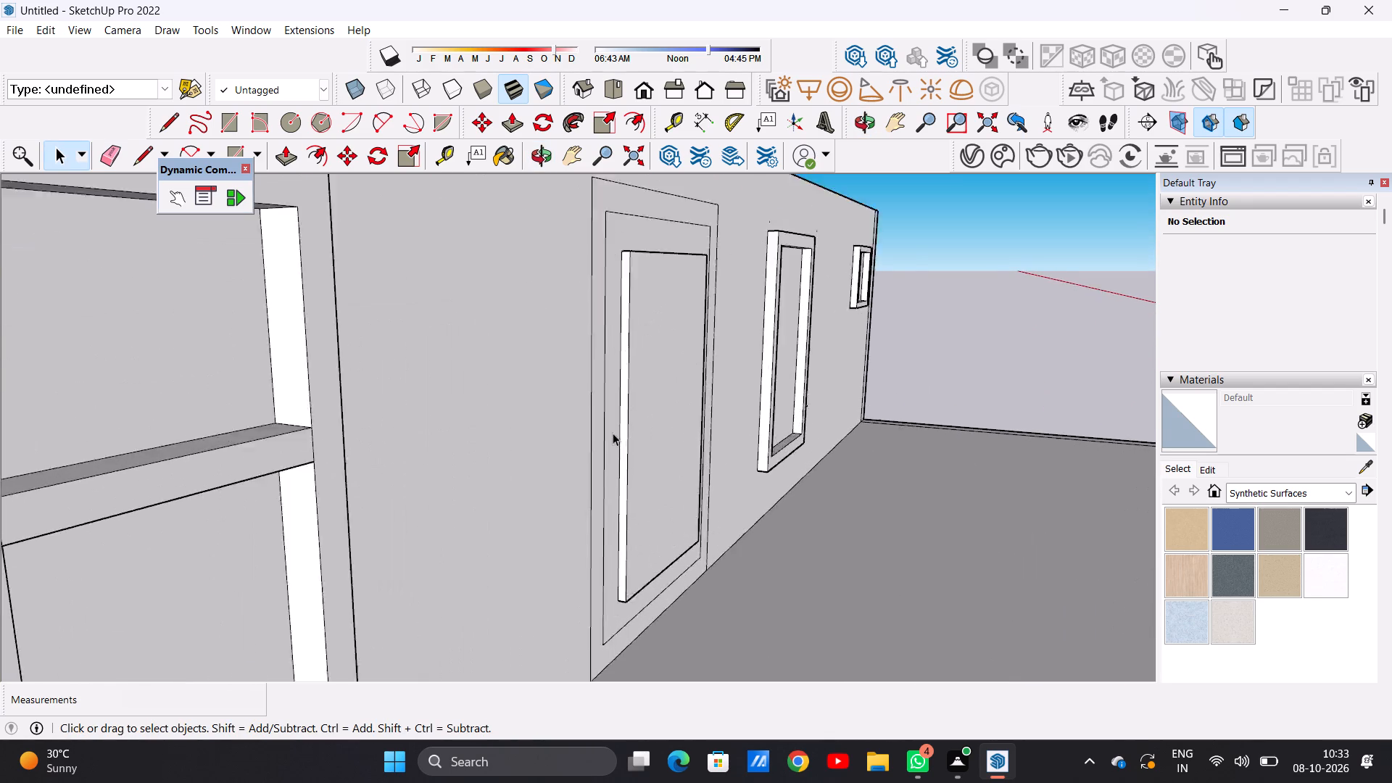
Examine the front elevation from the side and in the standard front view, including the door and window frames.
scroll(613, 433, "up", 6)
scroll(642, 466, "down", 14)
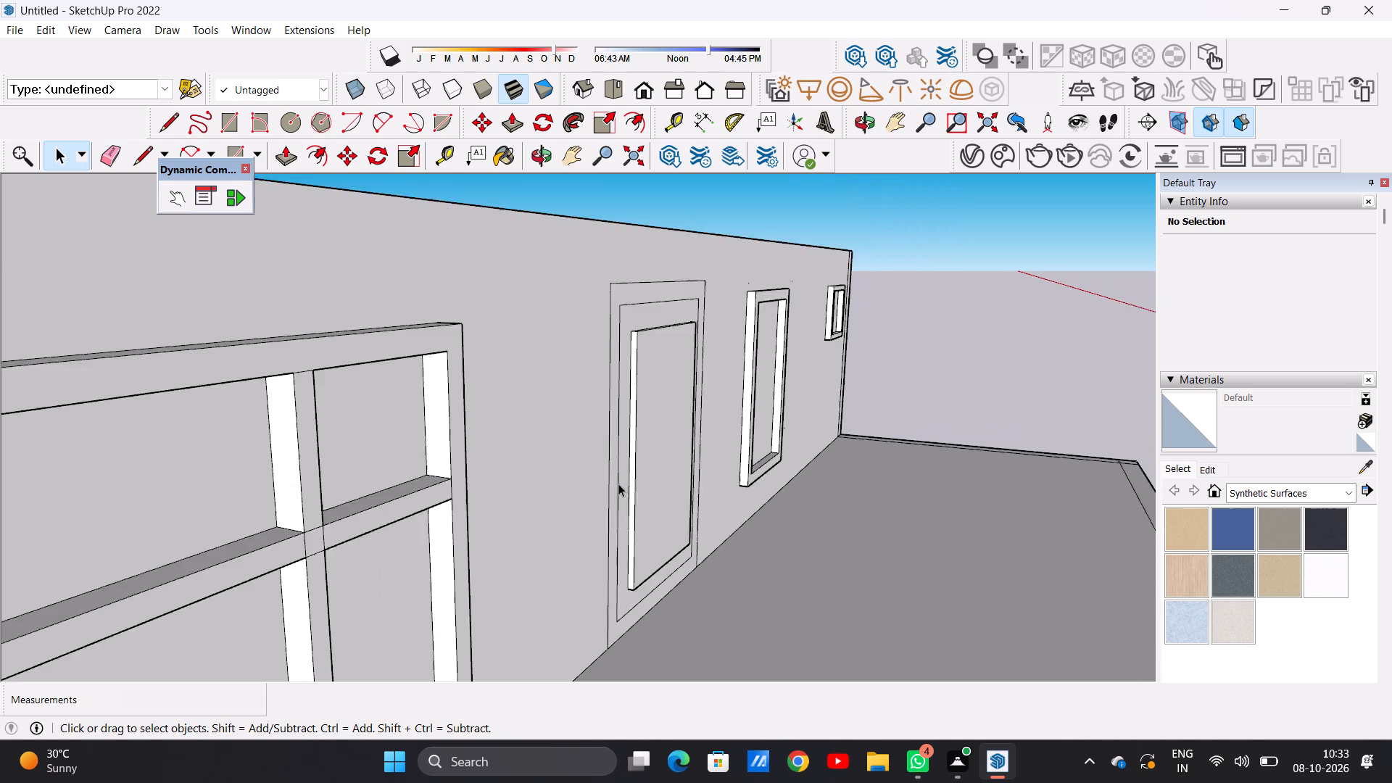
scroll(618, 484, "down", 6)
middle_click_drag(816, 481, 524, 460)
scroll(865, 529, "down", 11)
middle_click_drag(861, 535, 739, 509)
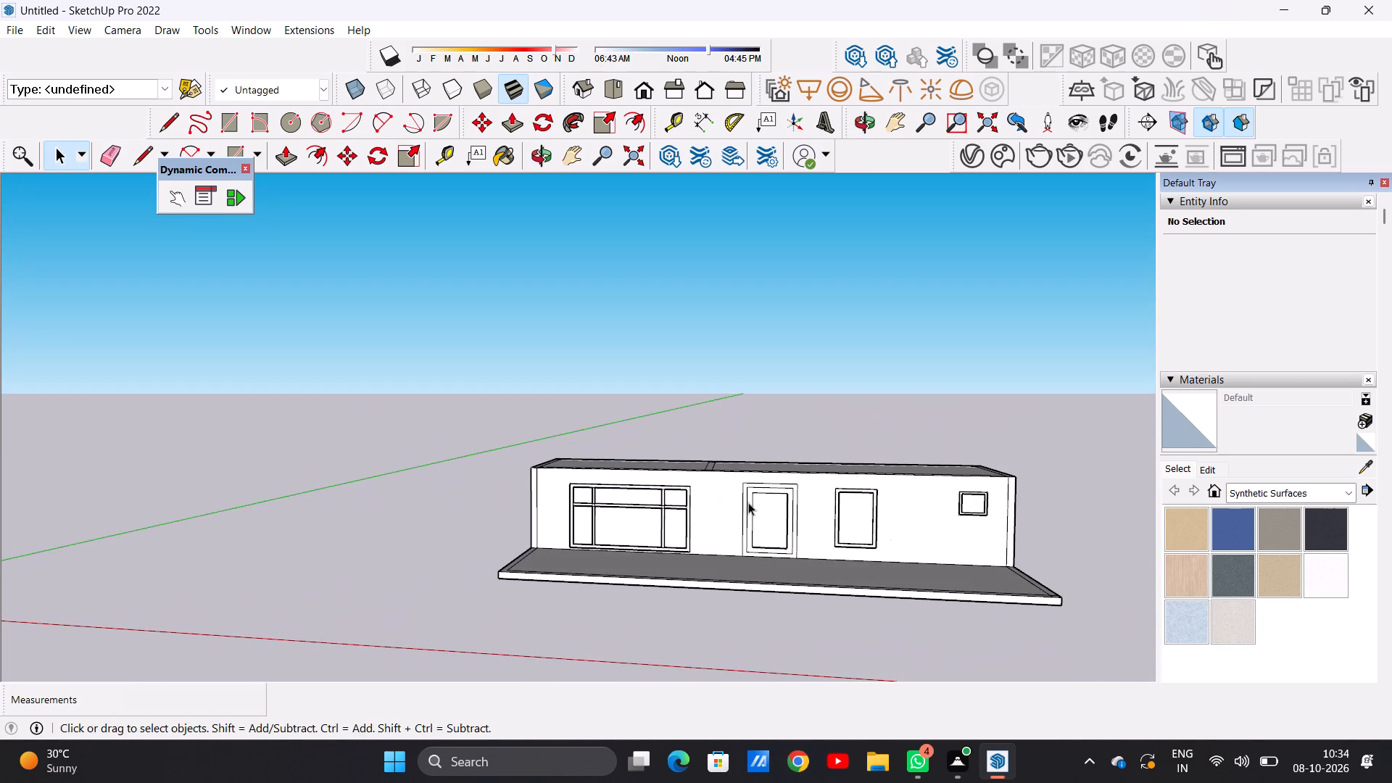
left_click(637, 78)
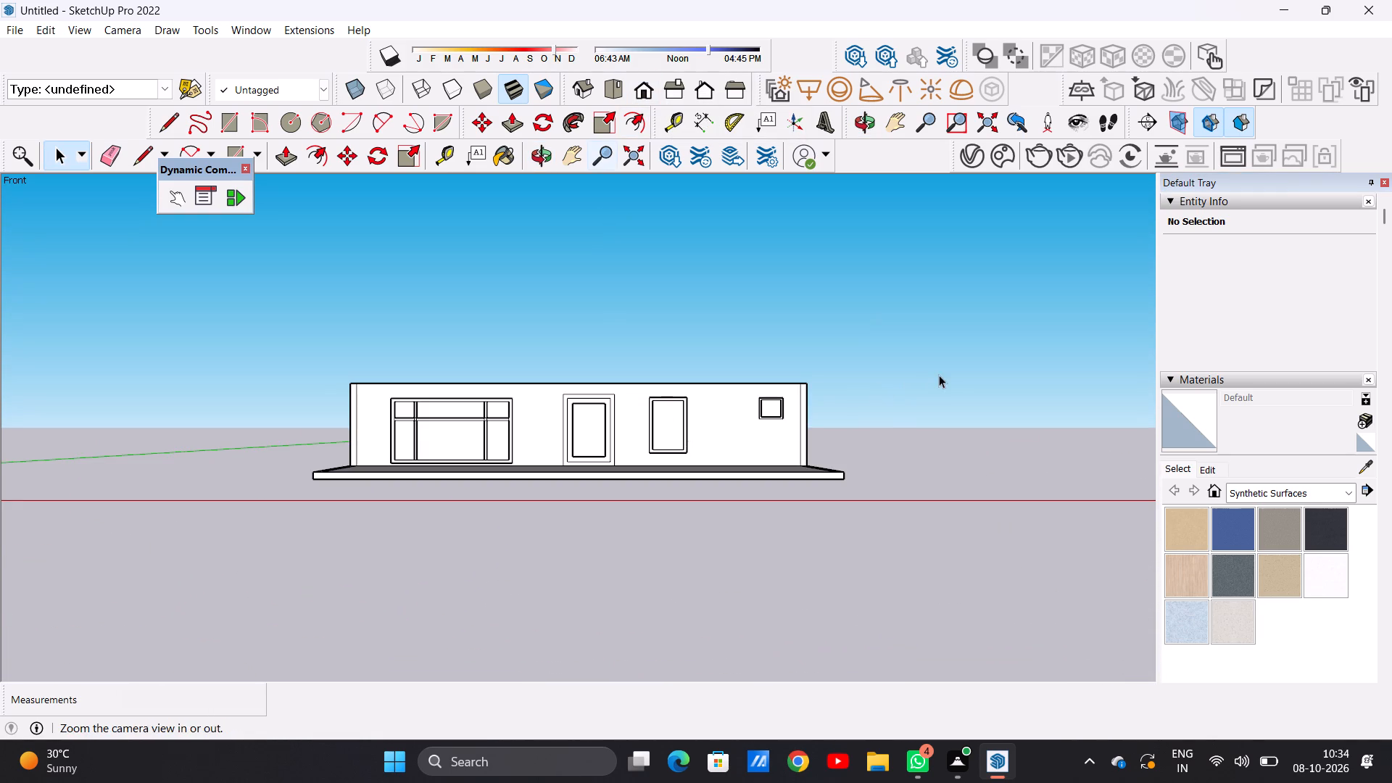
scroll(941, 381, "down", 8)
scroll(633, 401, "up", 5)
scroll(721, 432, "up", 4)
scroll(565, 449, "down", 2)
scroll(565, 449, "up", 1)
scroll(565, 449, "down", 1)
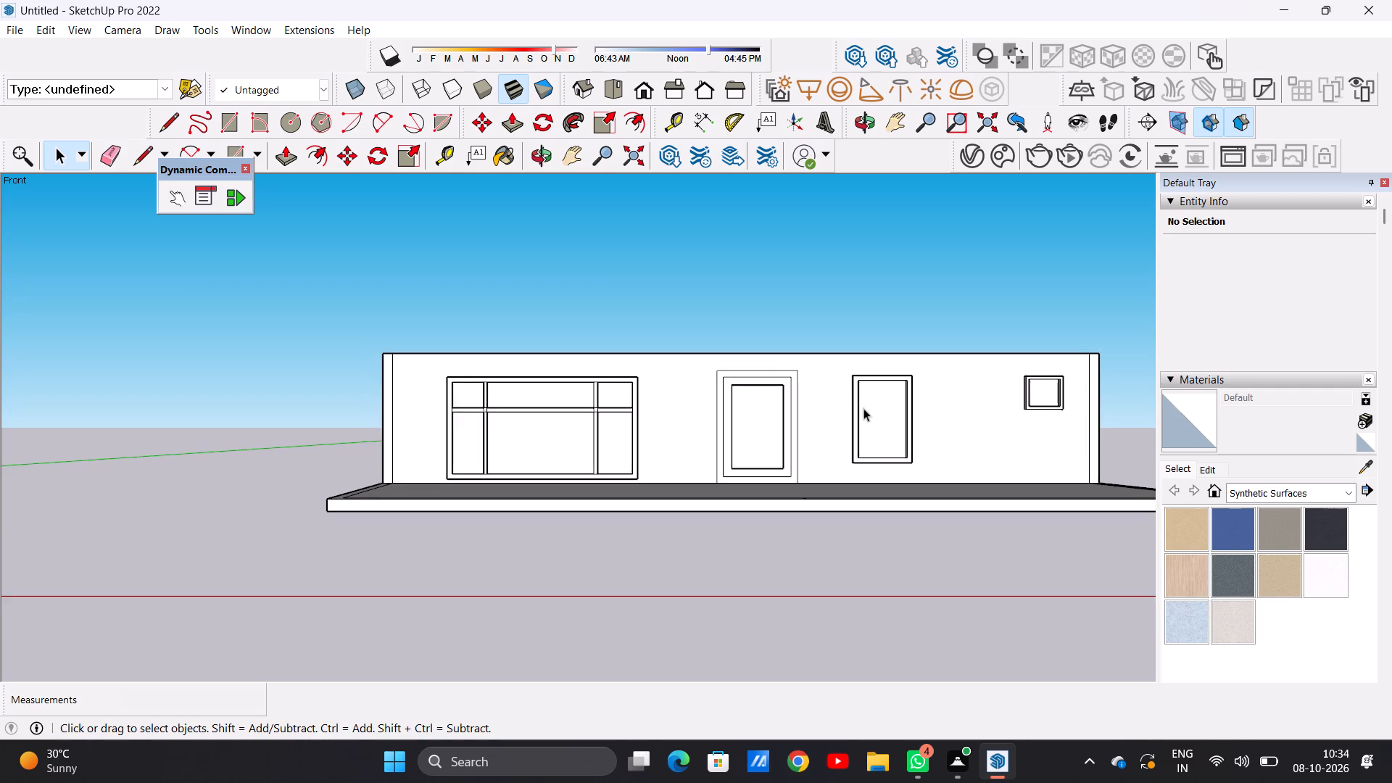
scroll(866, 408, "down", 1)
scroll(866, 408, "up", 2)
Examine the two roof faces and the facade from raised and low front views.
middle_click_drag(787, 418, 770, 526)
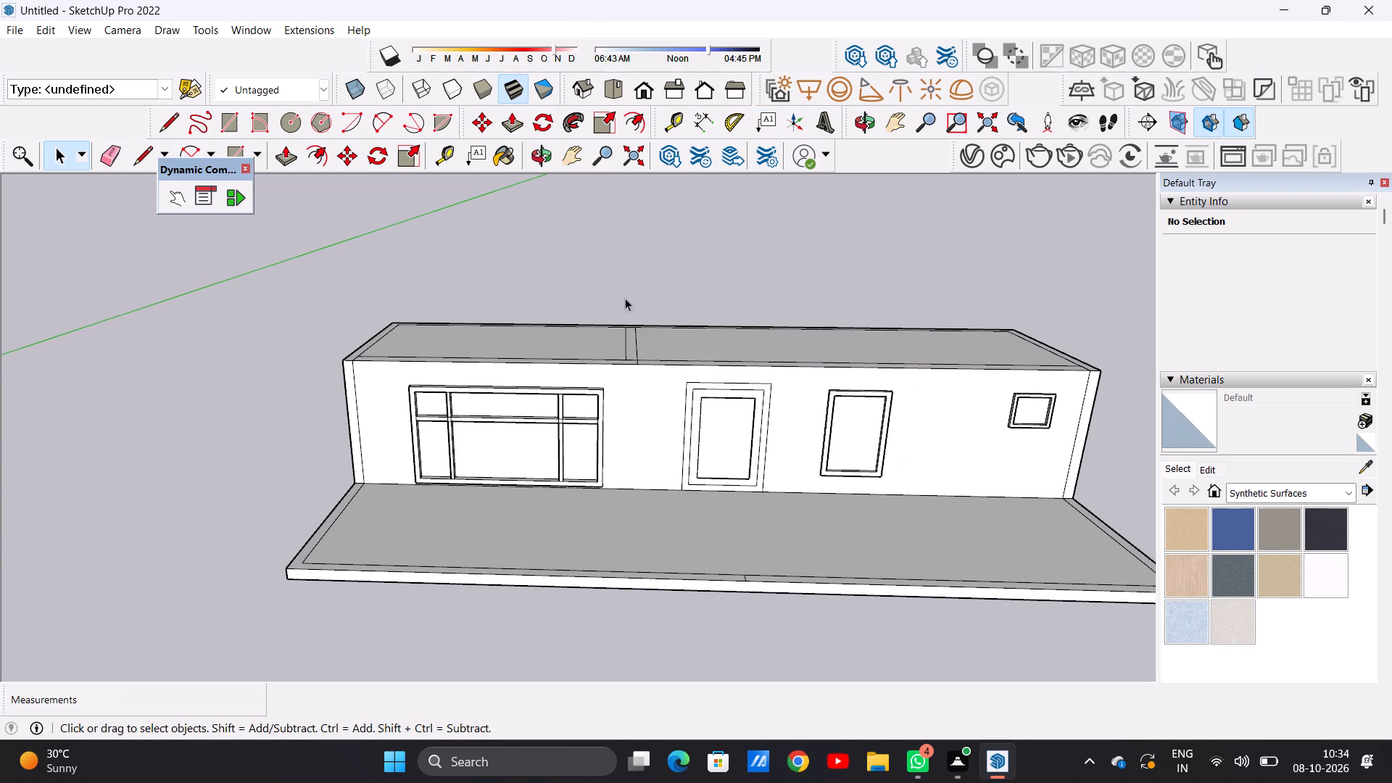
scroll(709, 421, "down", 20)
scroll(709, 421, "down", 5)
scroll(652, 449, "down", 7)
scroll(707, 458, "up", 1)
scroll(707, 458, "down", 1)
scroll(707, 458, "up", 4)
middle_click_drag(695, 446, 697, 383)
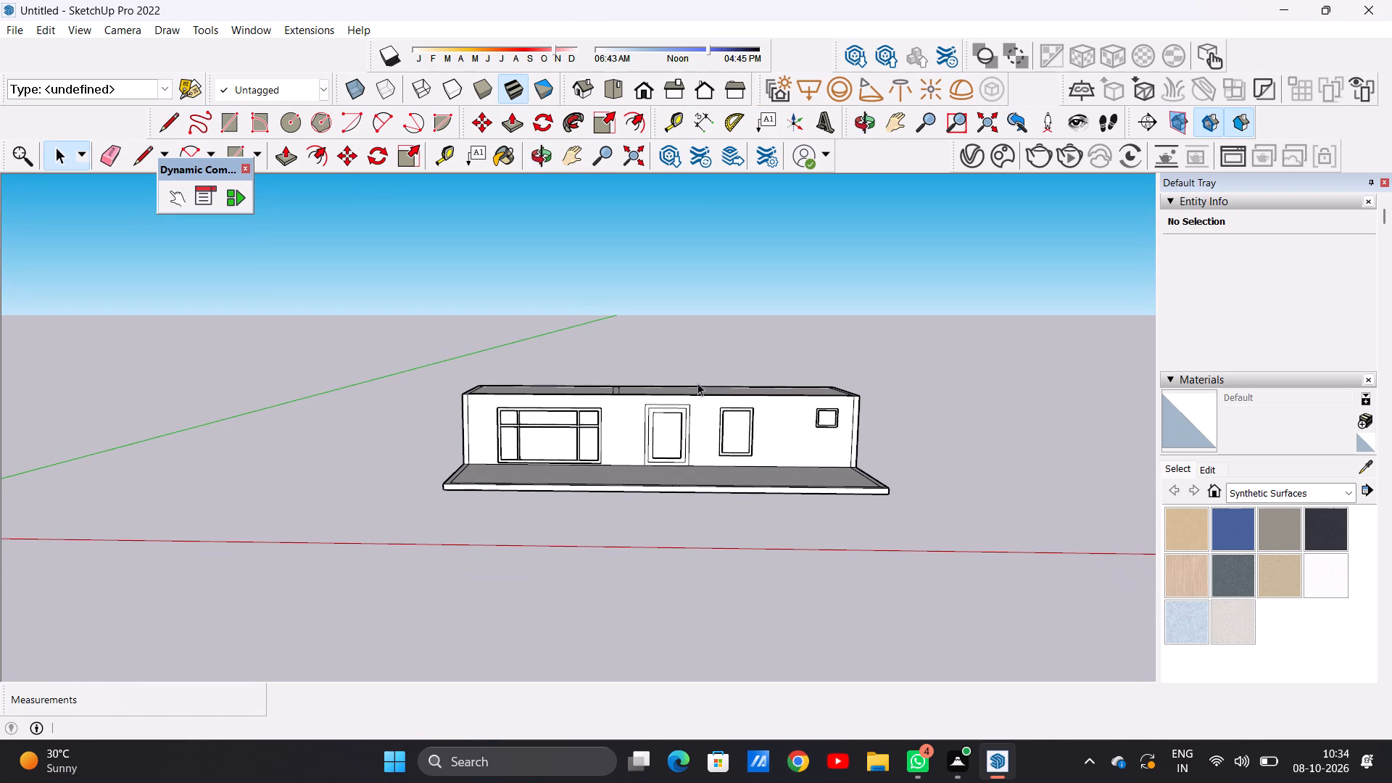
middle_click_drag(713, 434, 725, 453)
middle_click(726, 471)
middle_click(730, 483)
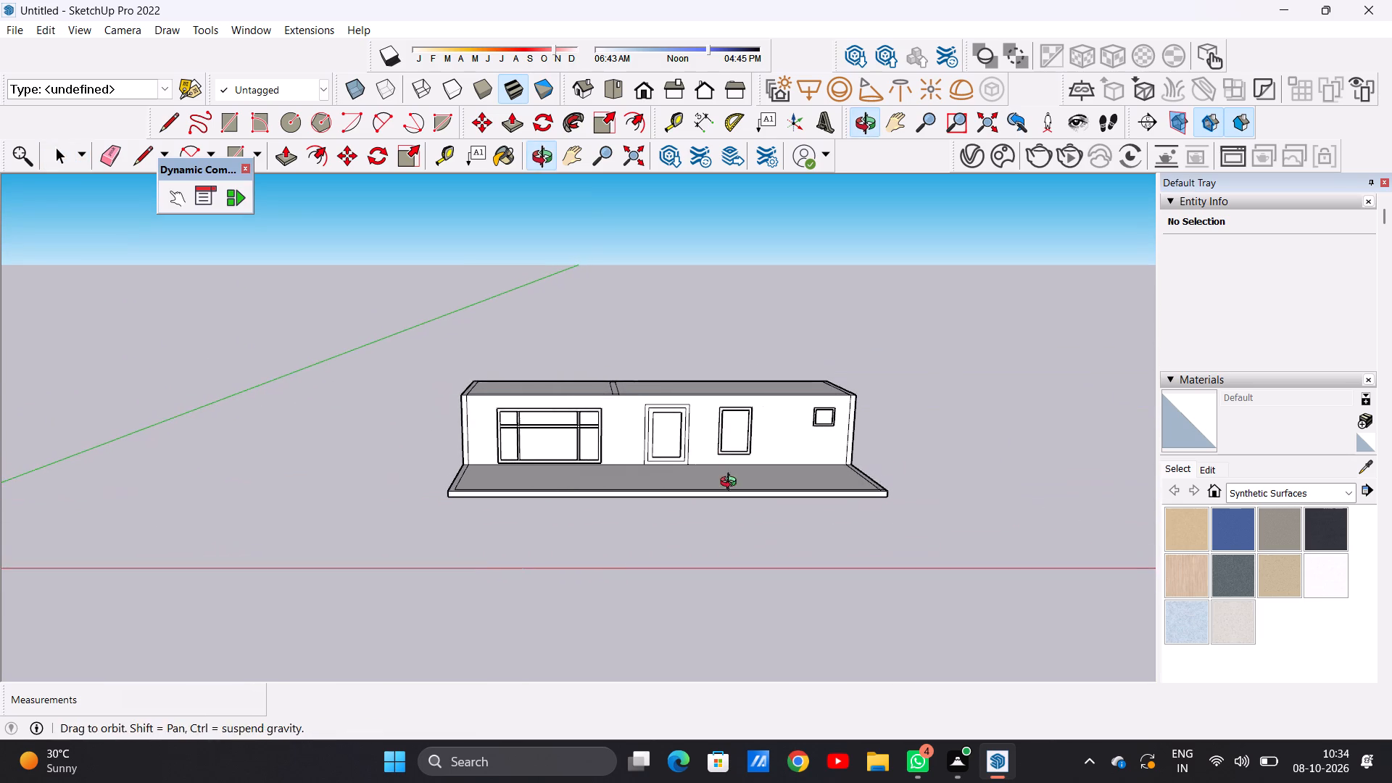
middle_click(733, 489)
scroll(641, 393, "up", 11)
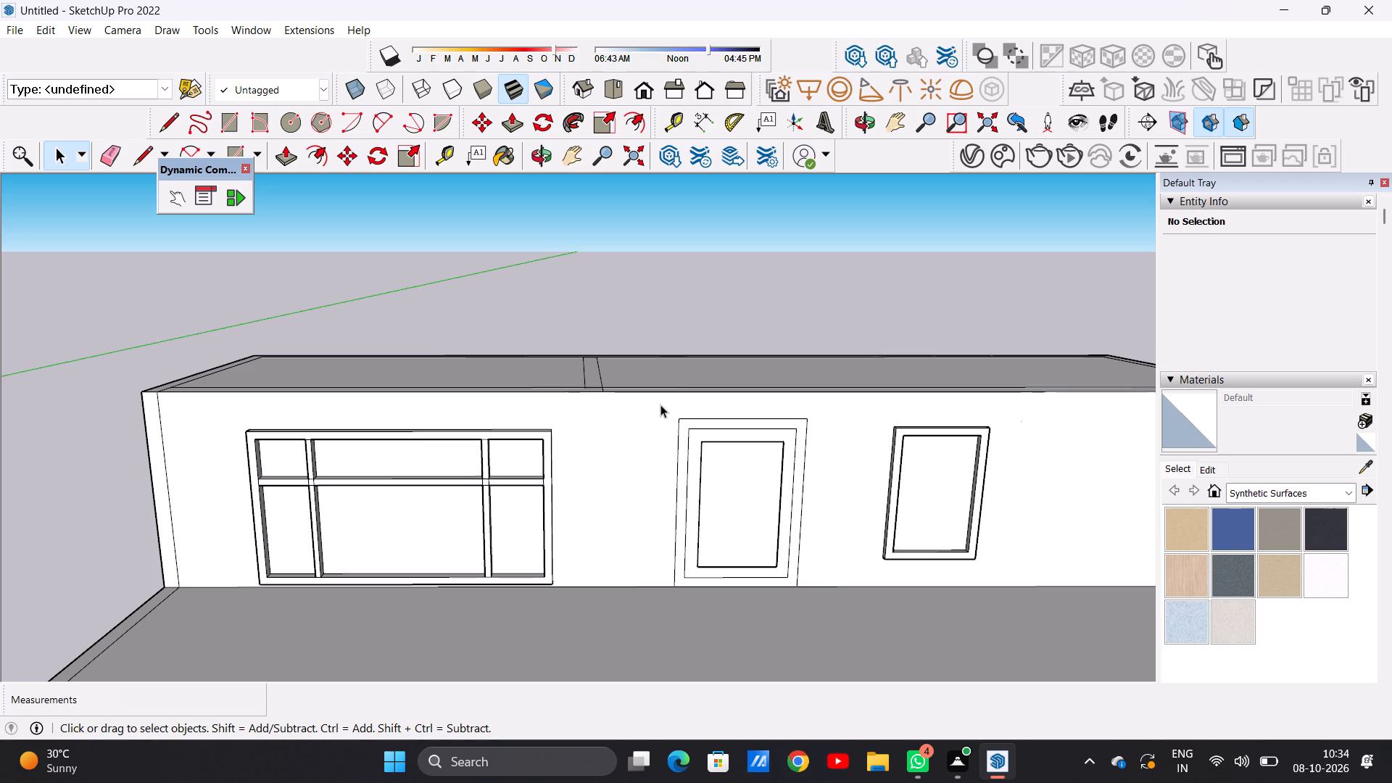
scroll(676, 405, "up", 1)
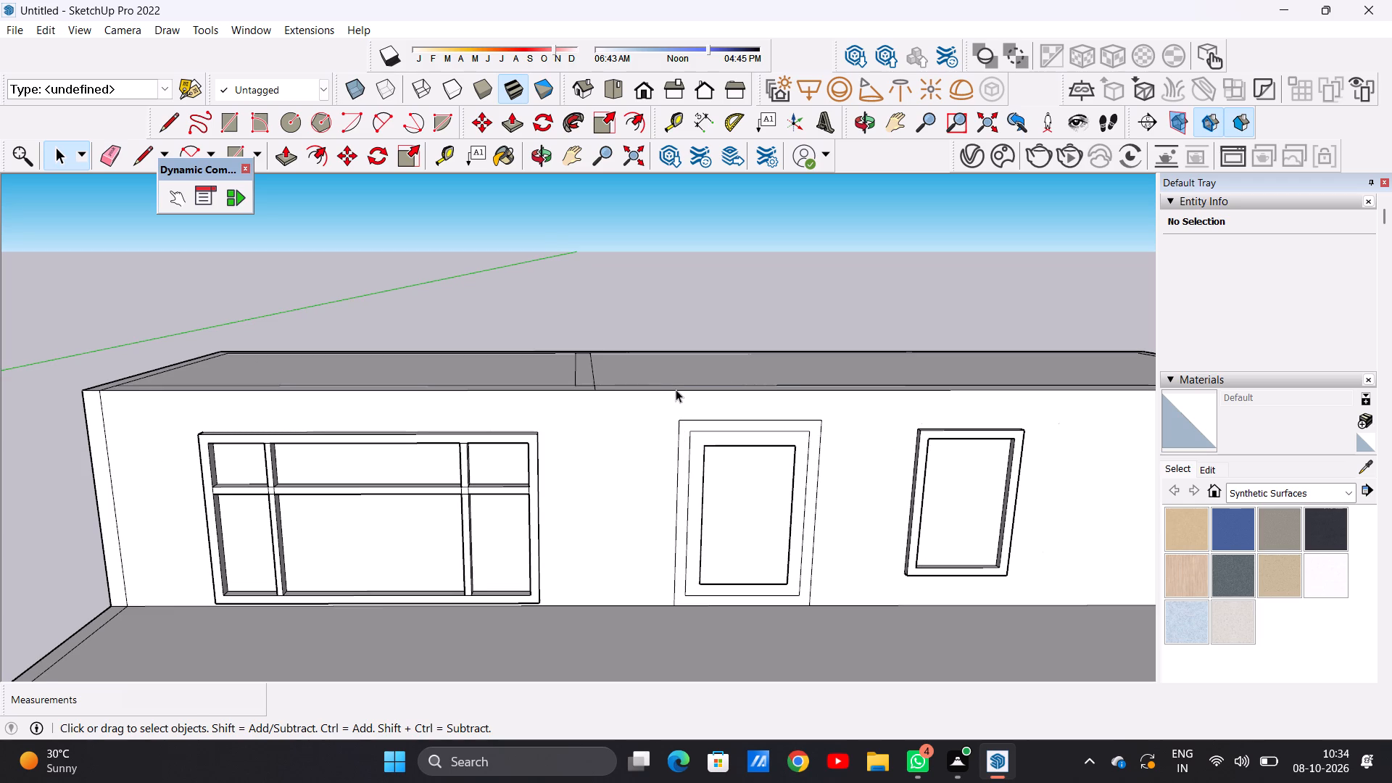
Draw a line about 1' 3 1/4" long across the front wall's top, from outer to inner edge, above the door.
middle_click_drag(668, 401, 684, 555)
scroll(694, 449, "up", 5)
scroll(670, 410, "down", 1)
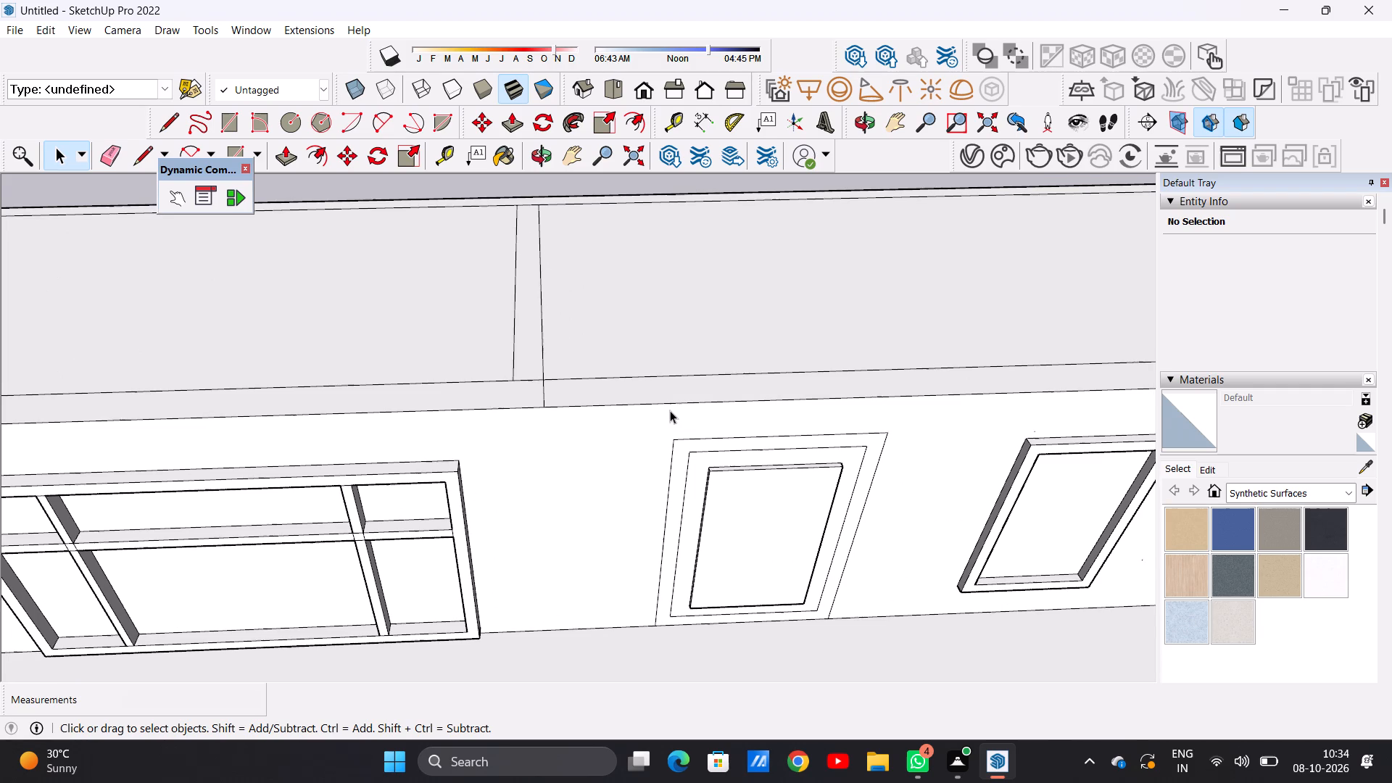
scroll(670, 410, "up", 1)
scroll(670, 410, "down", 1)
scroll(670, 410, "up", 1)
key("l")
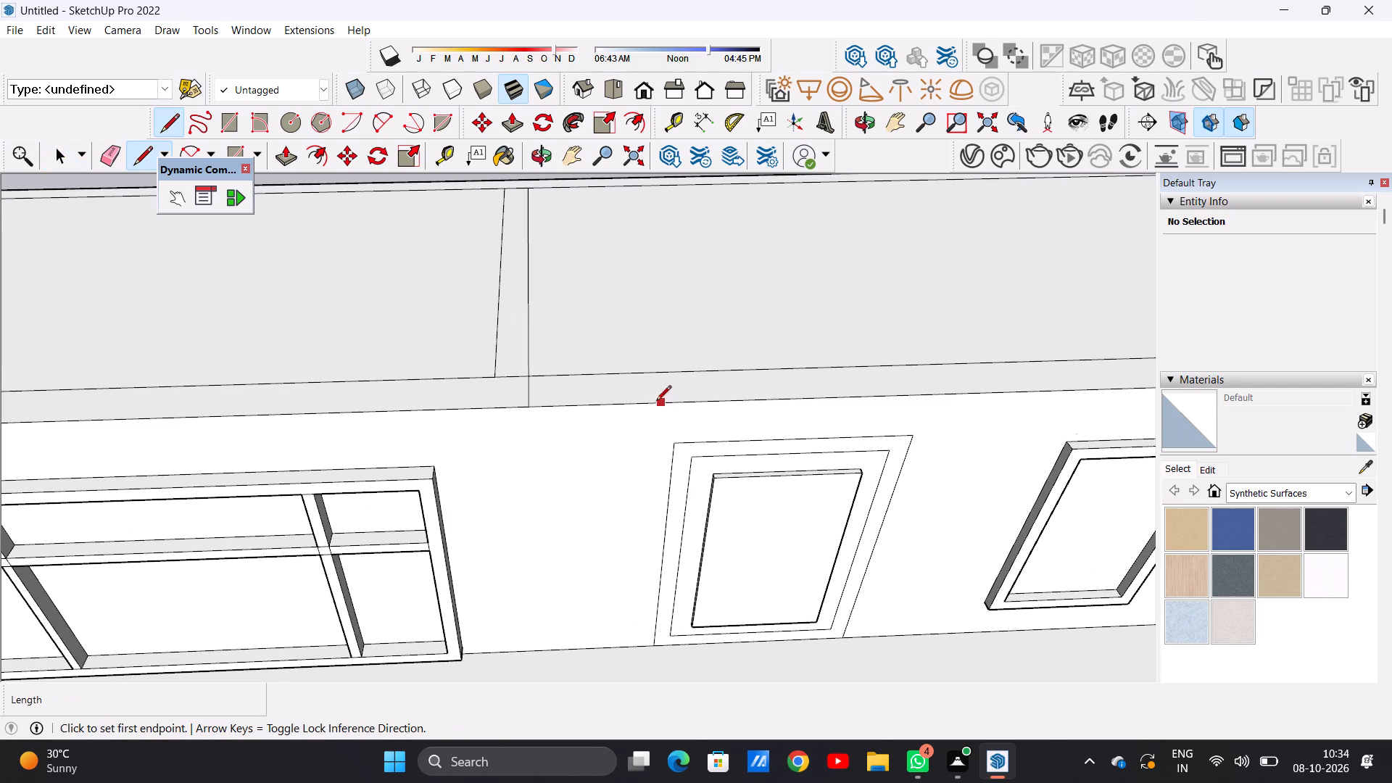
left_click(656, 405)
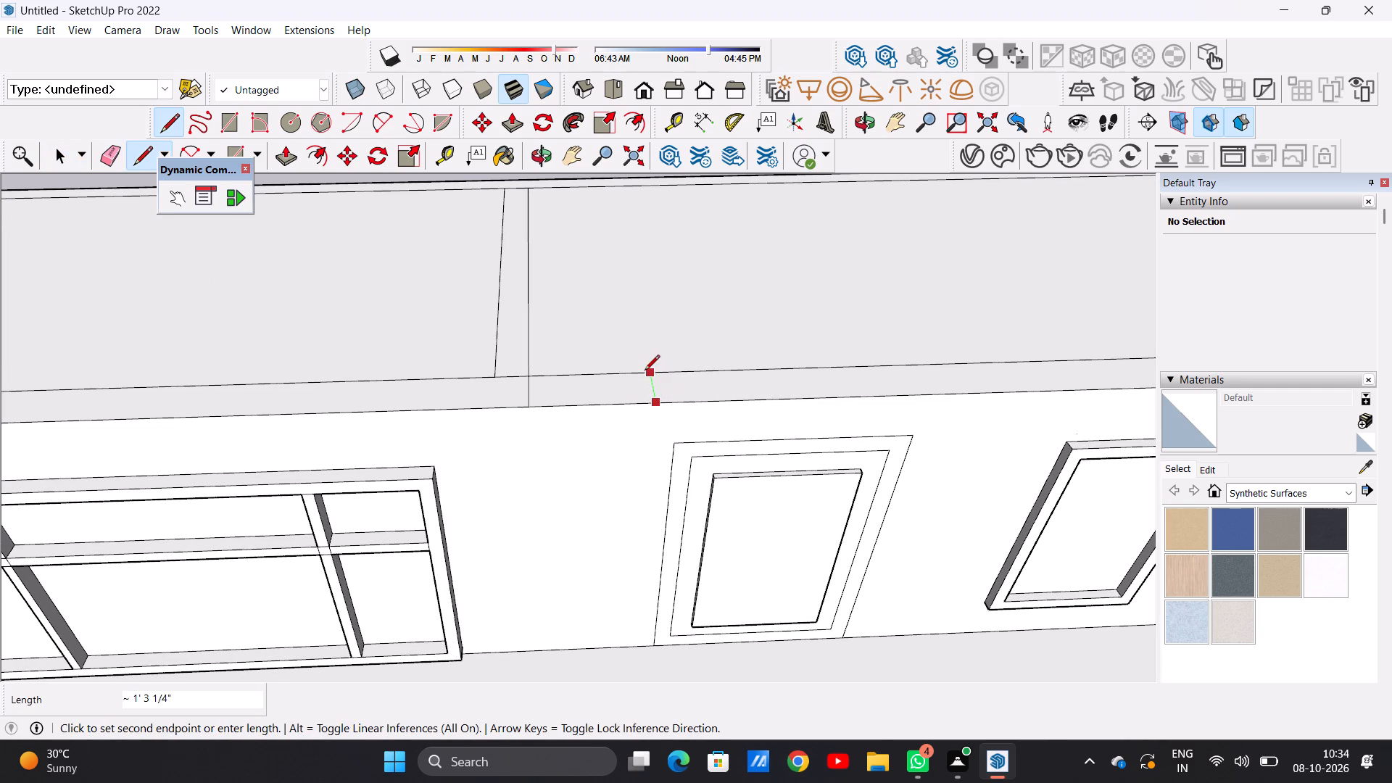
left_click(647, 371)
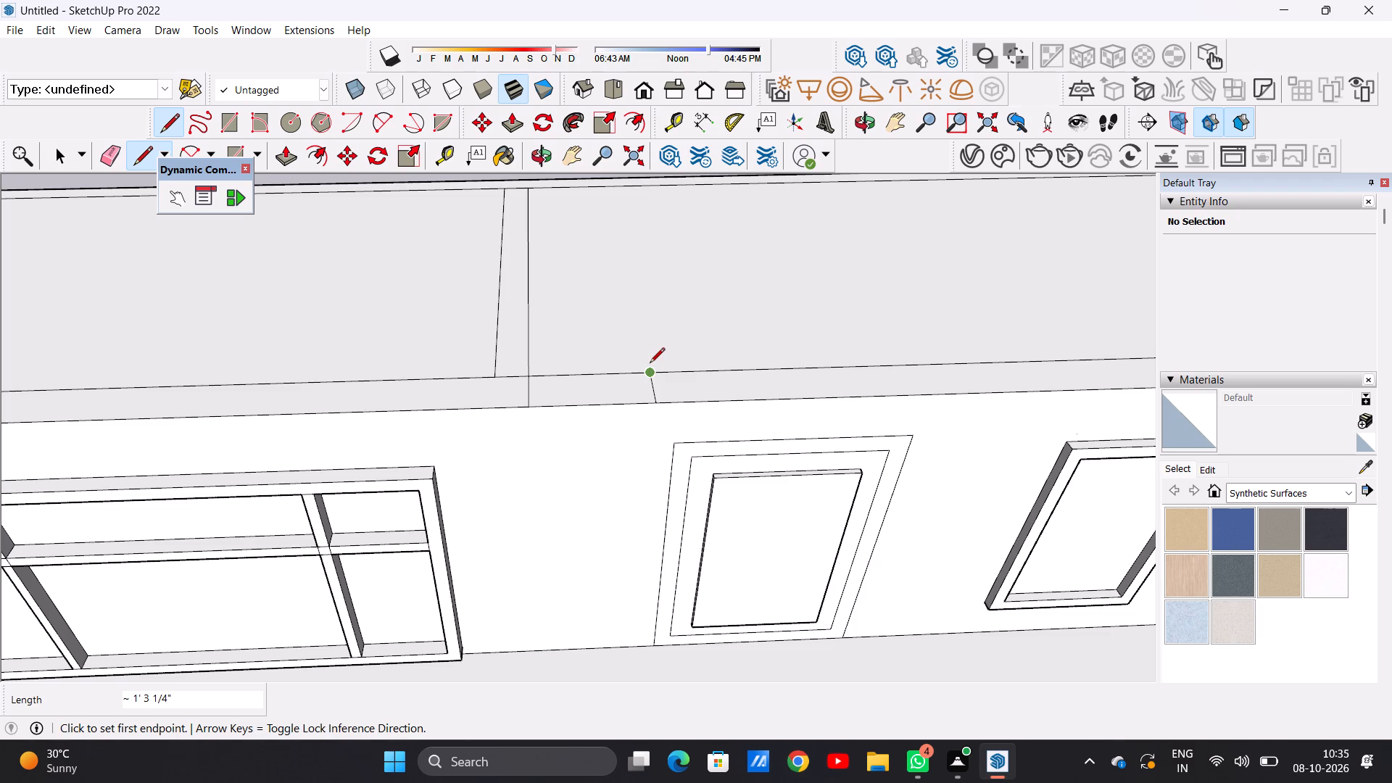
key("space")
Examine the roof layout and the line across the front wall's top from raised and low front views.
scroll(658, 407, "down", 2)
scroll(658, 407, "up", 1)
scroll(658, 407, "down", 13)
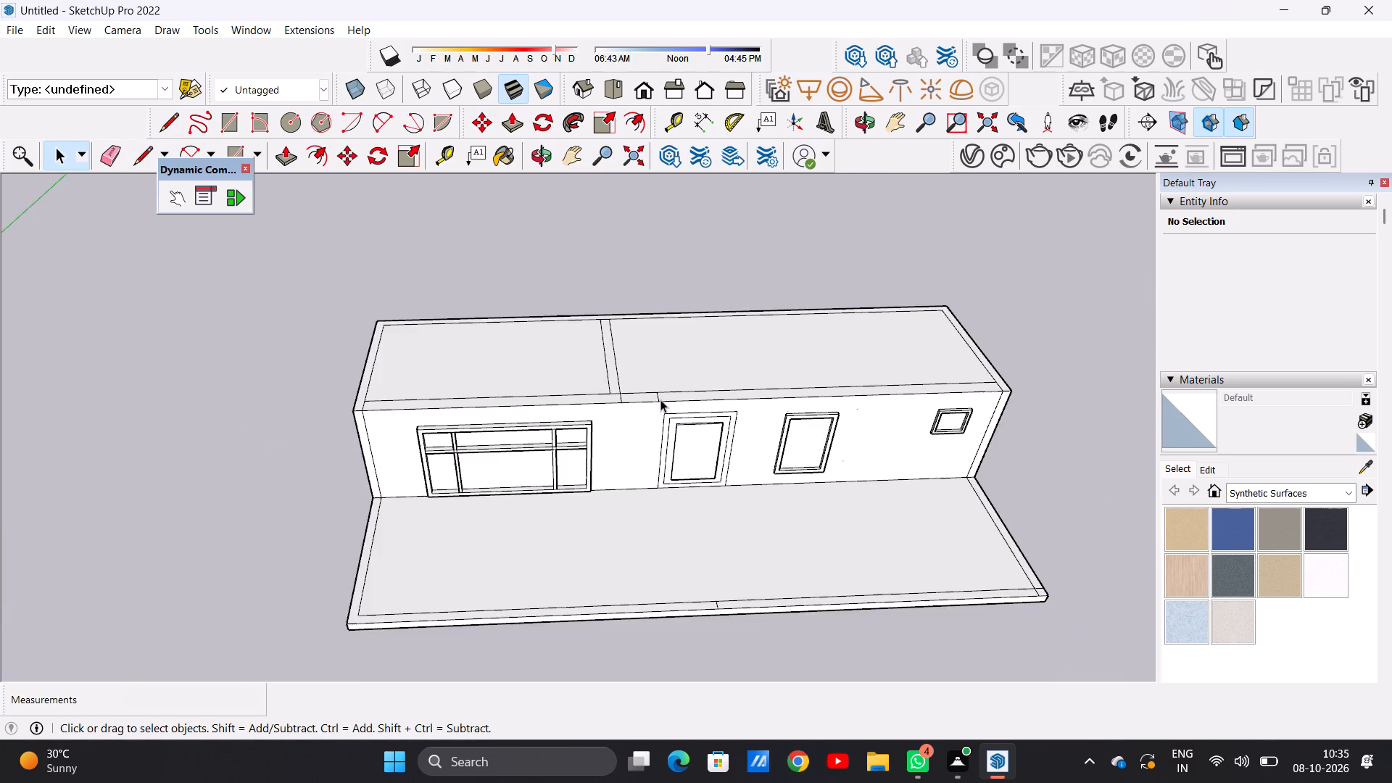
scroll(660, 399, "down", 4)
middle_click_drag(663, 383, 641, 278)
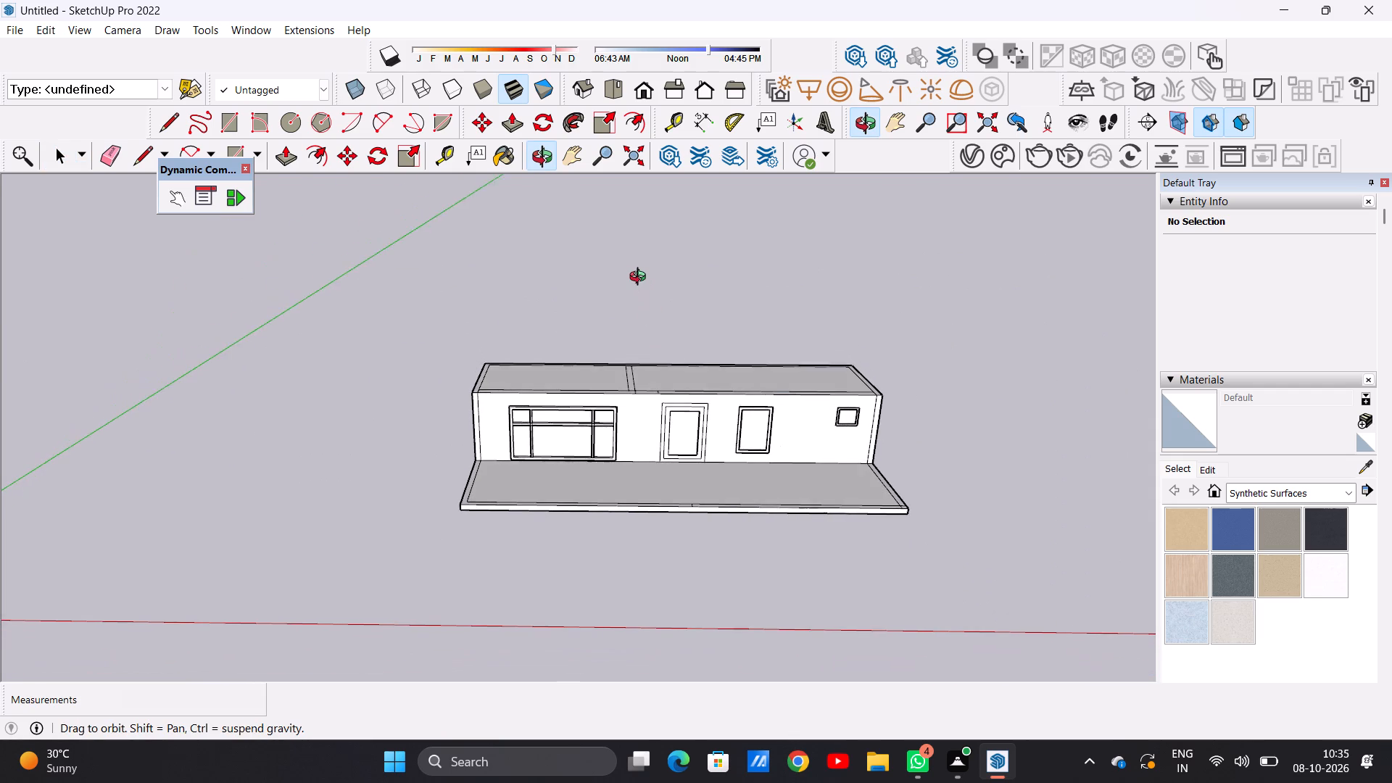
middle_click_drag(641, 278, 639, 275)
scroll(687, 405, "up", 7)
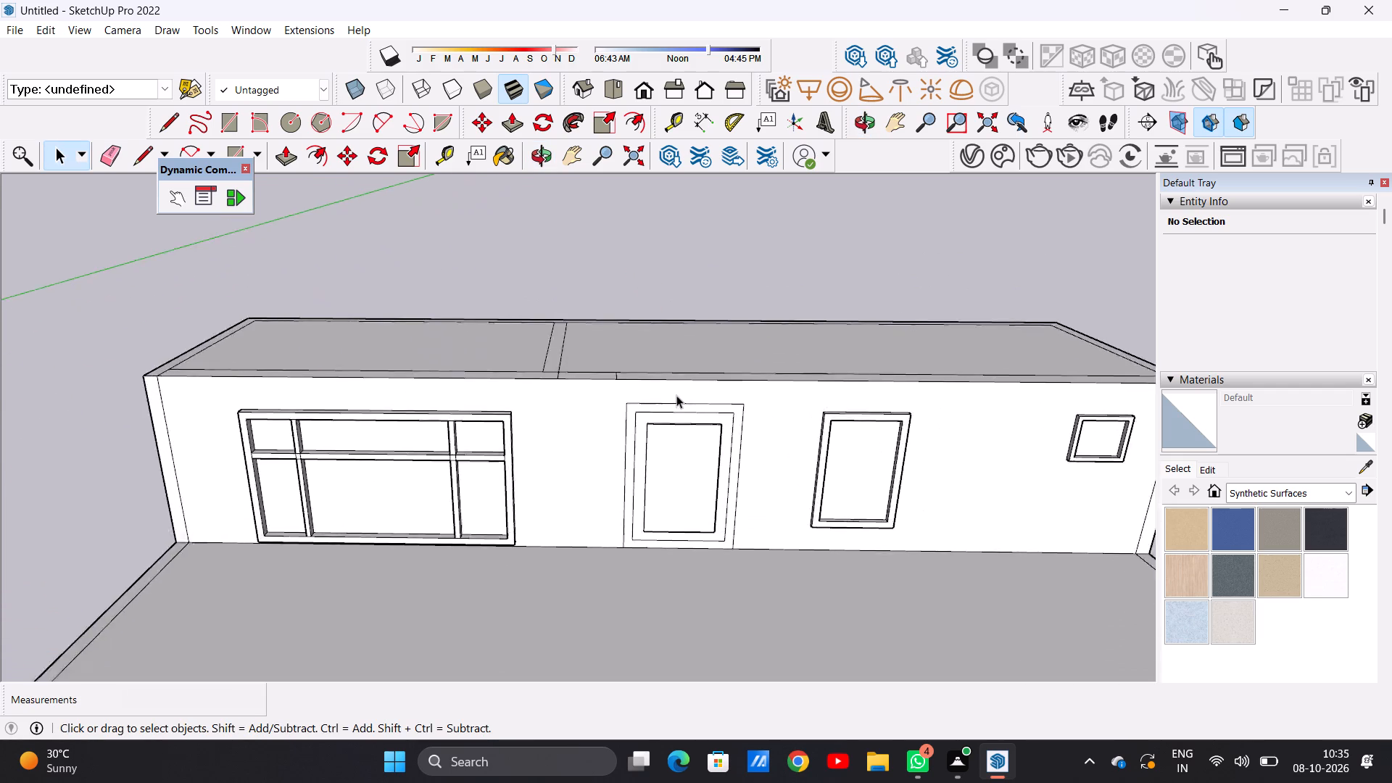
scroll(676, 395, "up", 5)
scroll(666, 365, "down", 3)
middle_click_drag(671, 340, 684, 496)
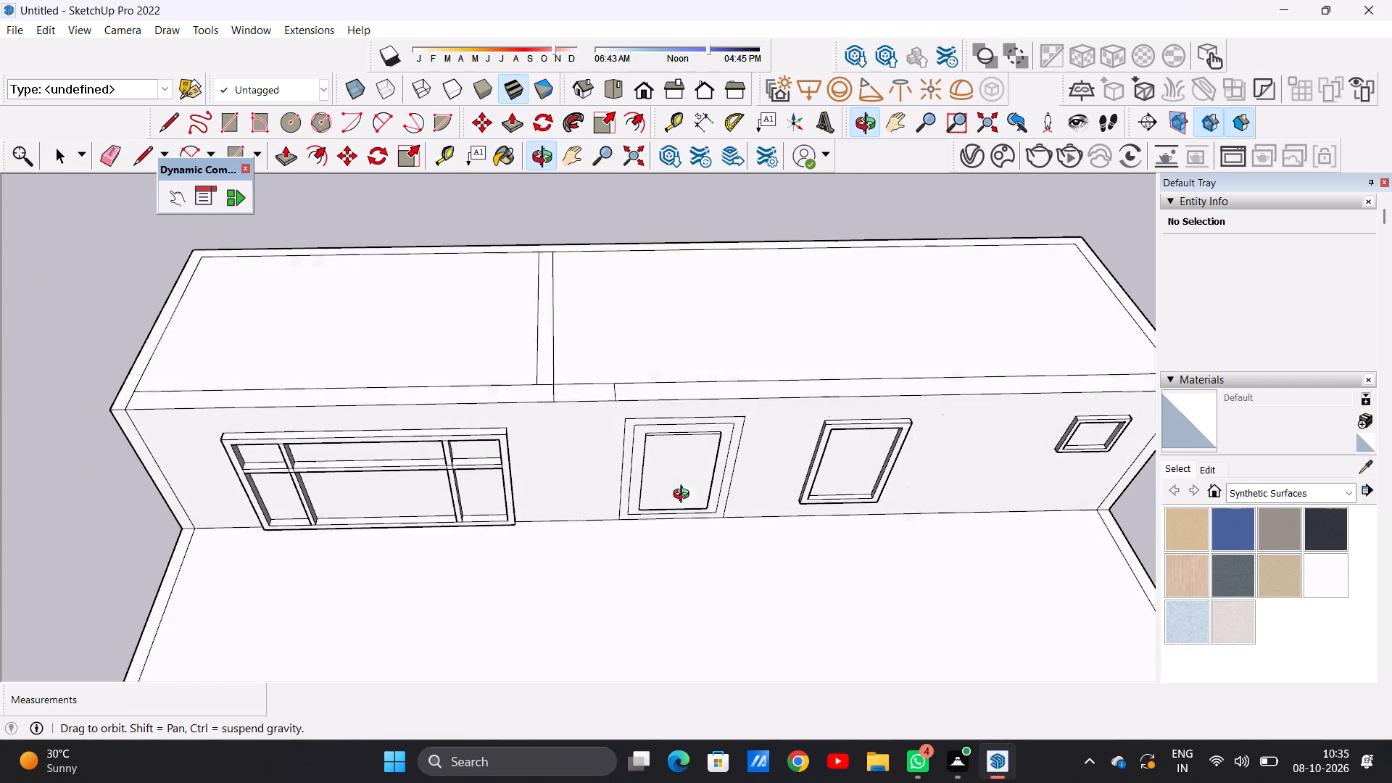
middle_click_drag(684, 496, 684, 497)
scroll(659, 397, "down", 8)
scroll(871, 373, "up", 6)
Push/Pull the larger room's roof face up 3'.
middle_click_drag(861, 400, 800, 330)
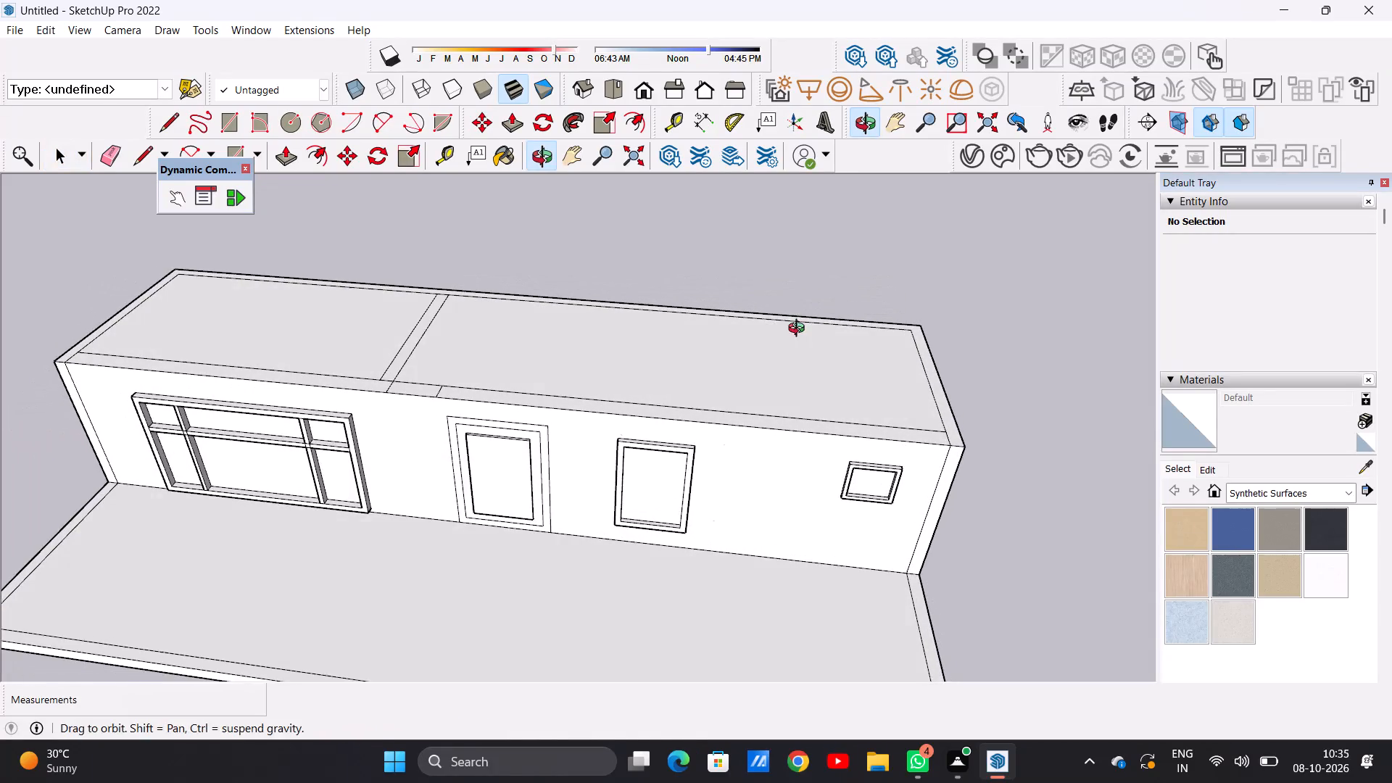
middle_click_drag(800, 330, 799, 330)
scroll(799, 389, "down", 3)
middle_click_drag(805, 416, 713, 468)
scroll(802, 458, "up", 3)
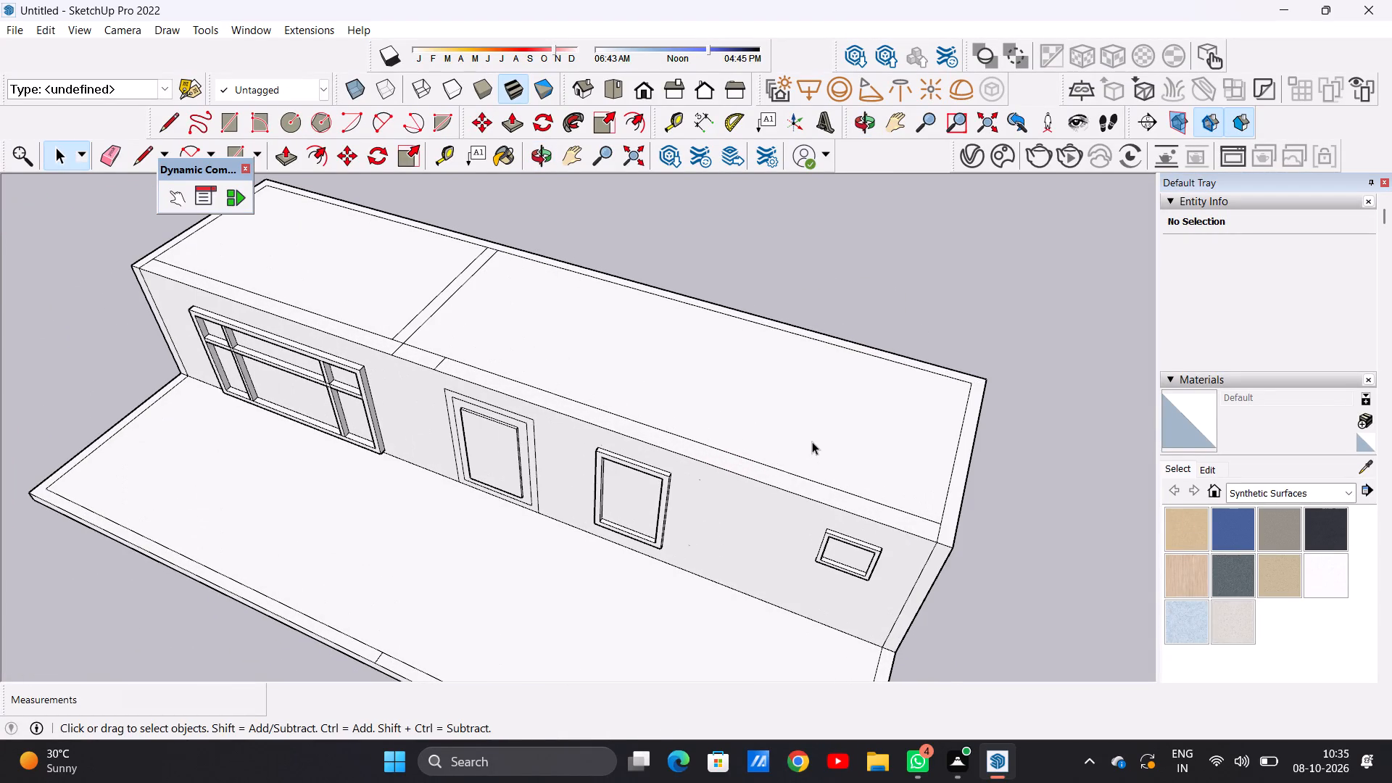
key("p")
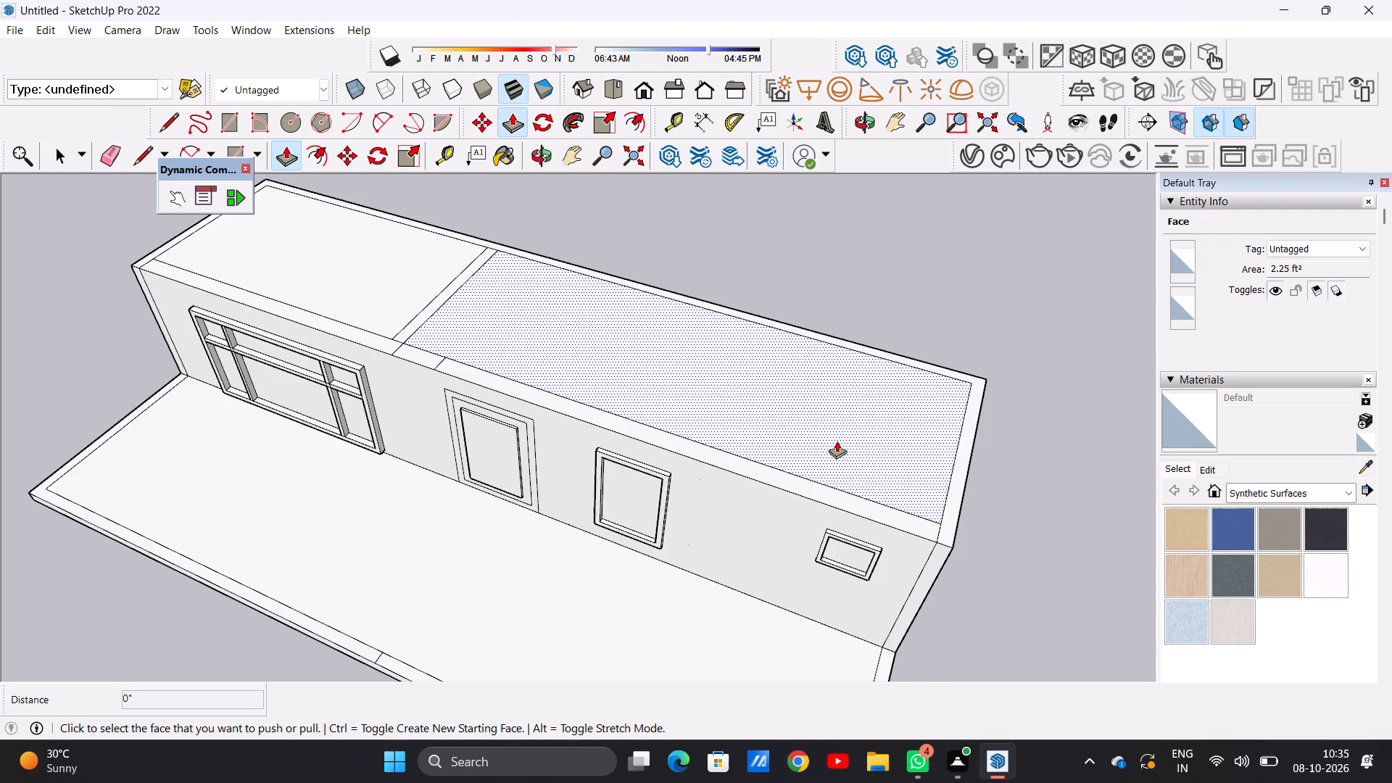
left_click(837, 441)
middle_click_drag(837, 452, 886, 381)
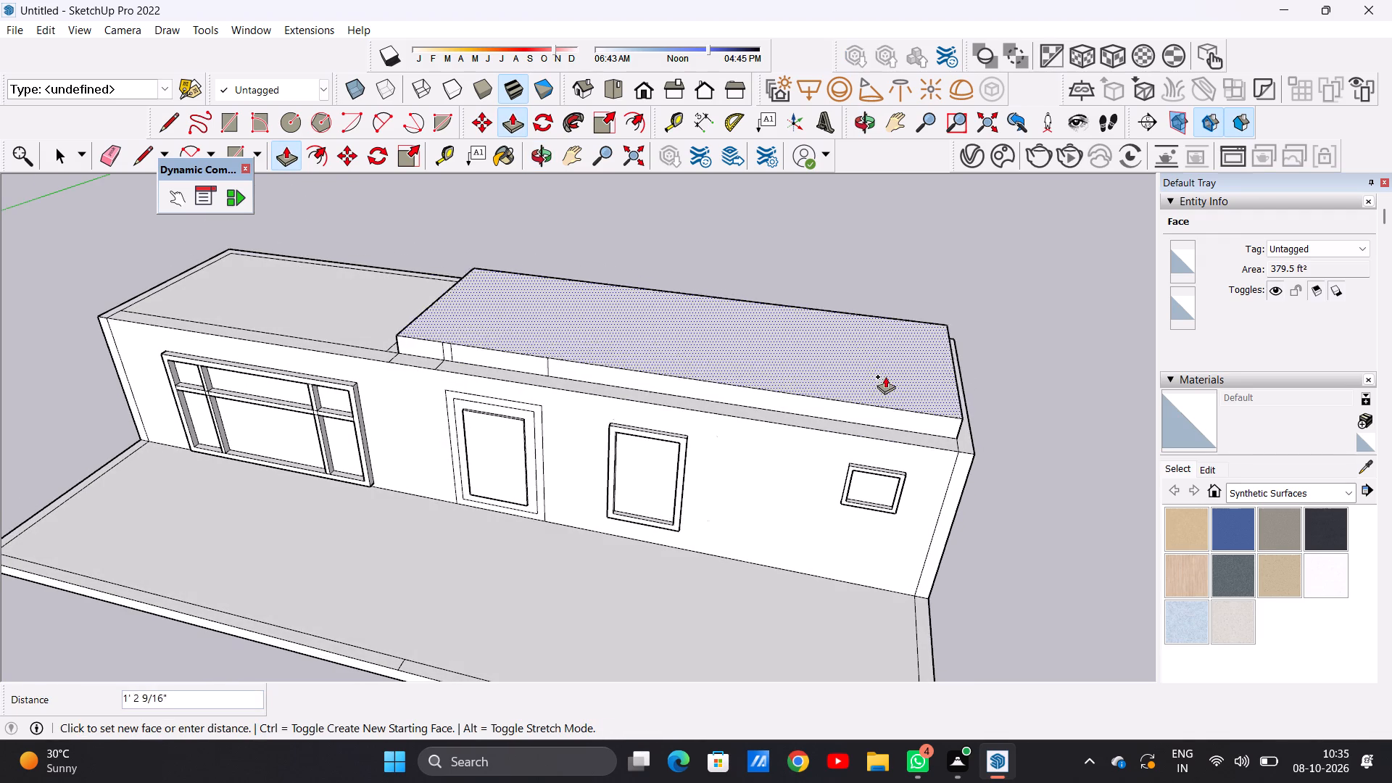
type("3'")
key("Return")
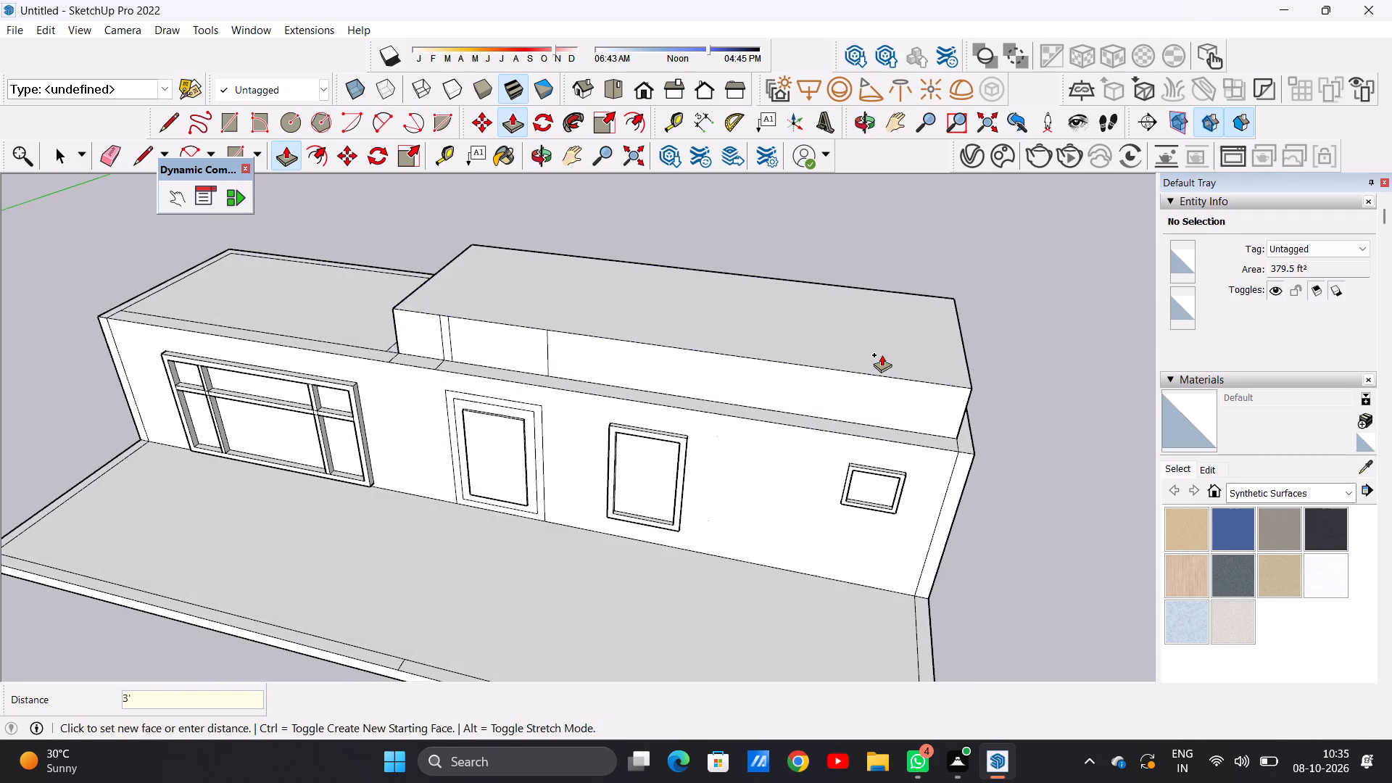
key("space")
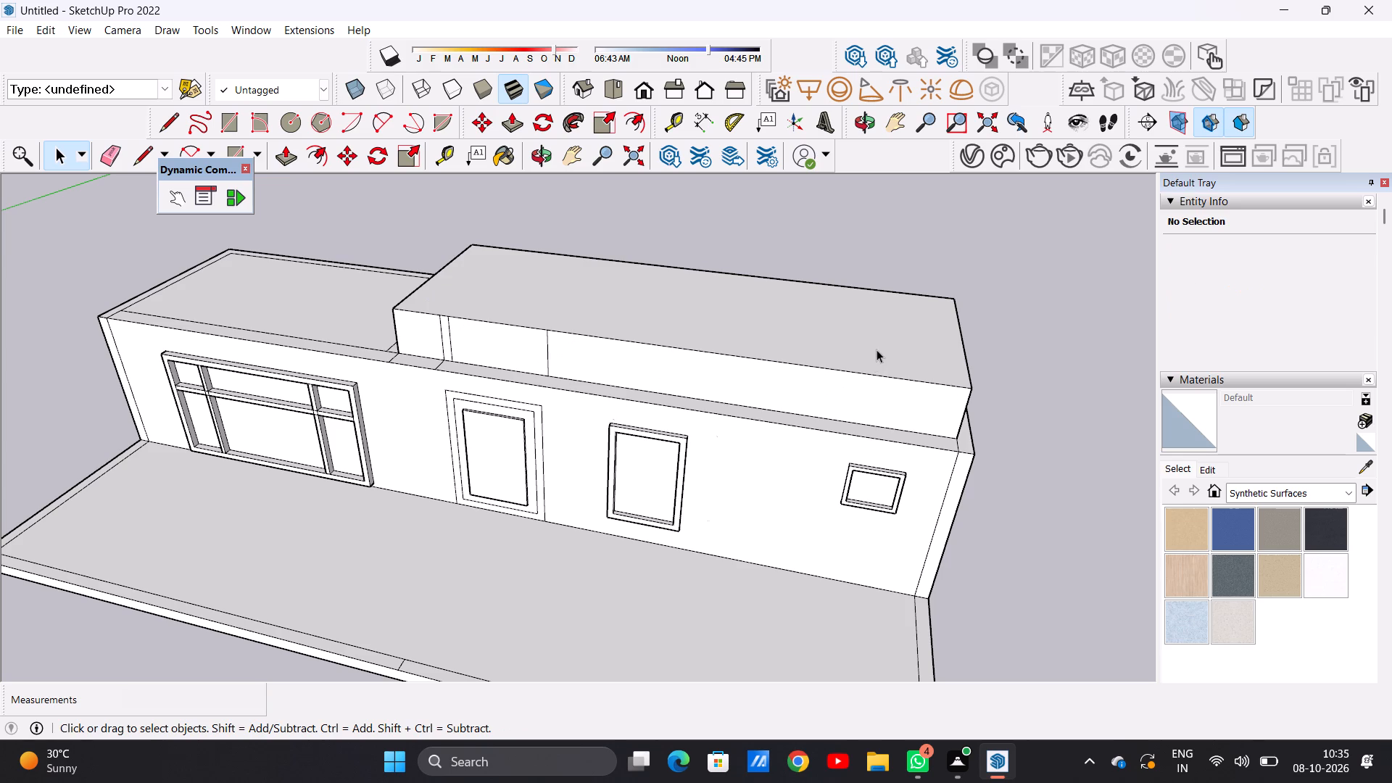
Push the top face of the larger room's raised roof block down 1'.
key("p")
left_click(857, 349)
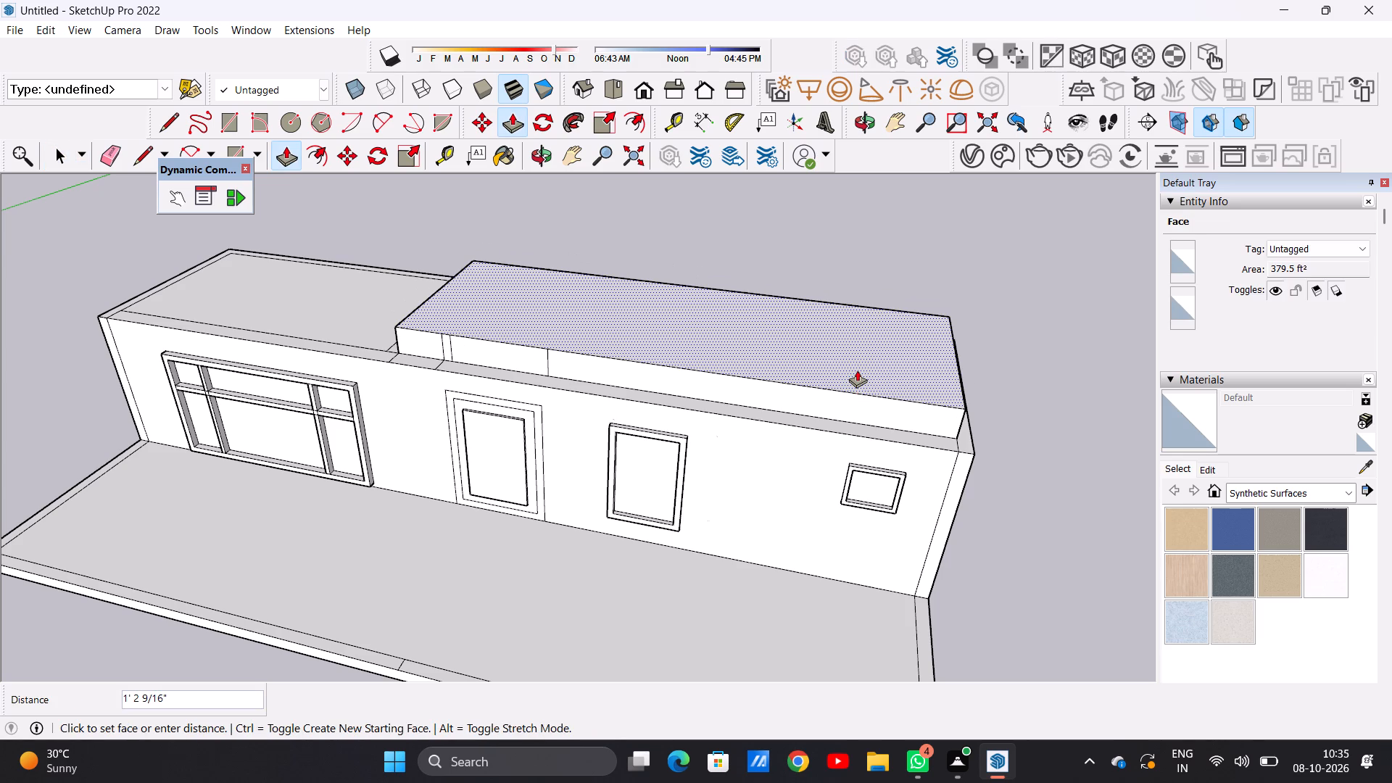
type("1'")
key("Return")
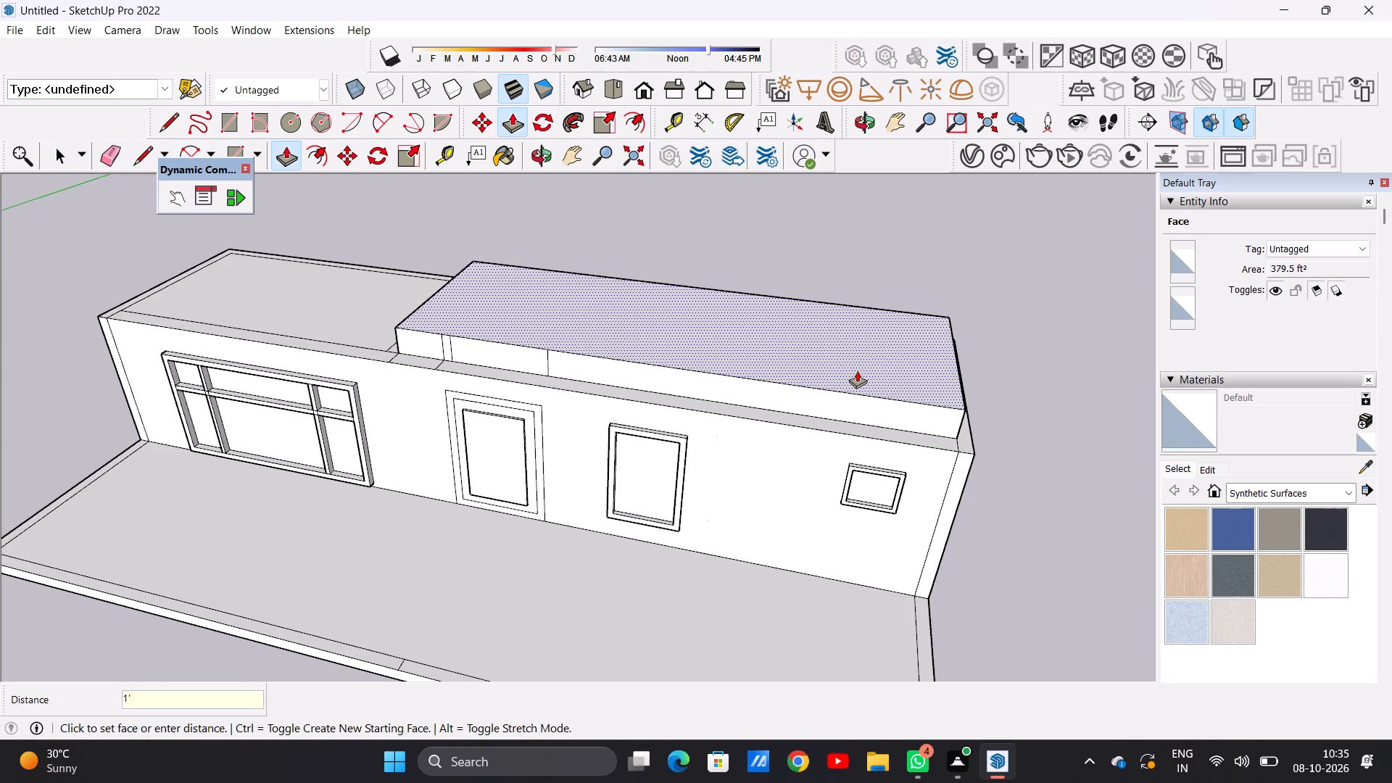
key("space")
Push the larger room's roof block top down another 1' to make the slab thinner.
scroll(855, 388, "down", 4)
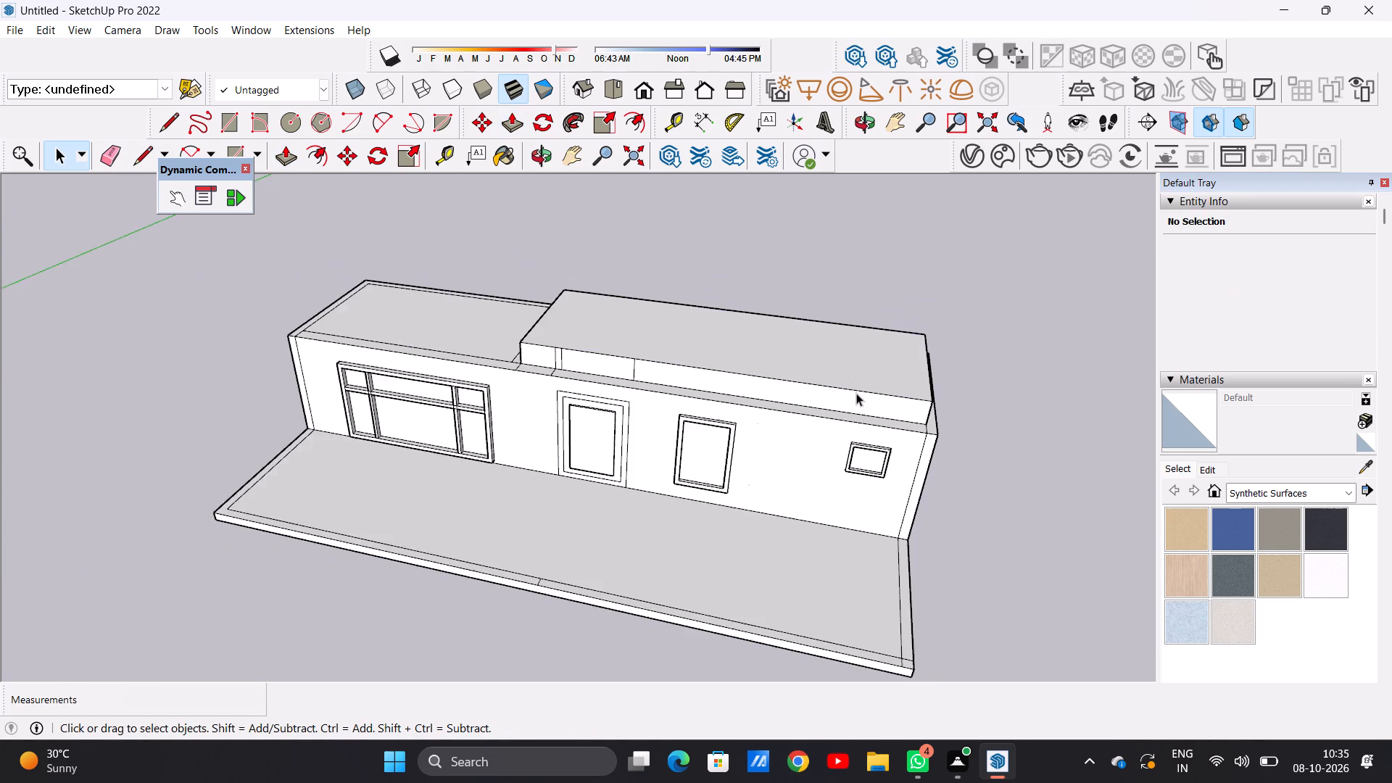
scroll(856, 393, "down", 3)
scroll(722, 420, "down", 1)
middle_click_drag(735, 461, 776, 315)
scroll(792, 343, "up", 5)
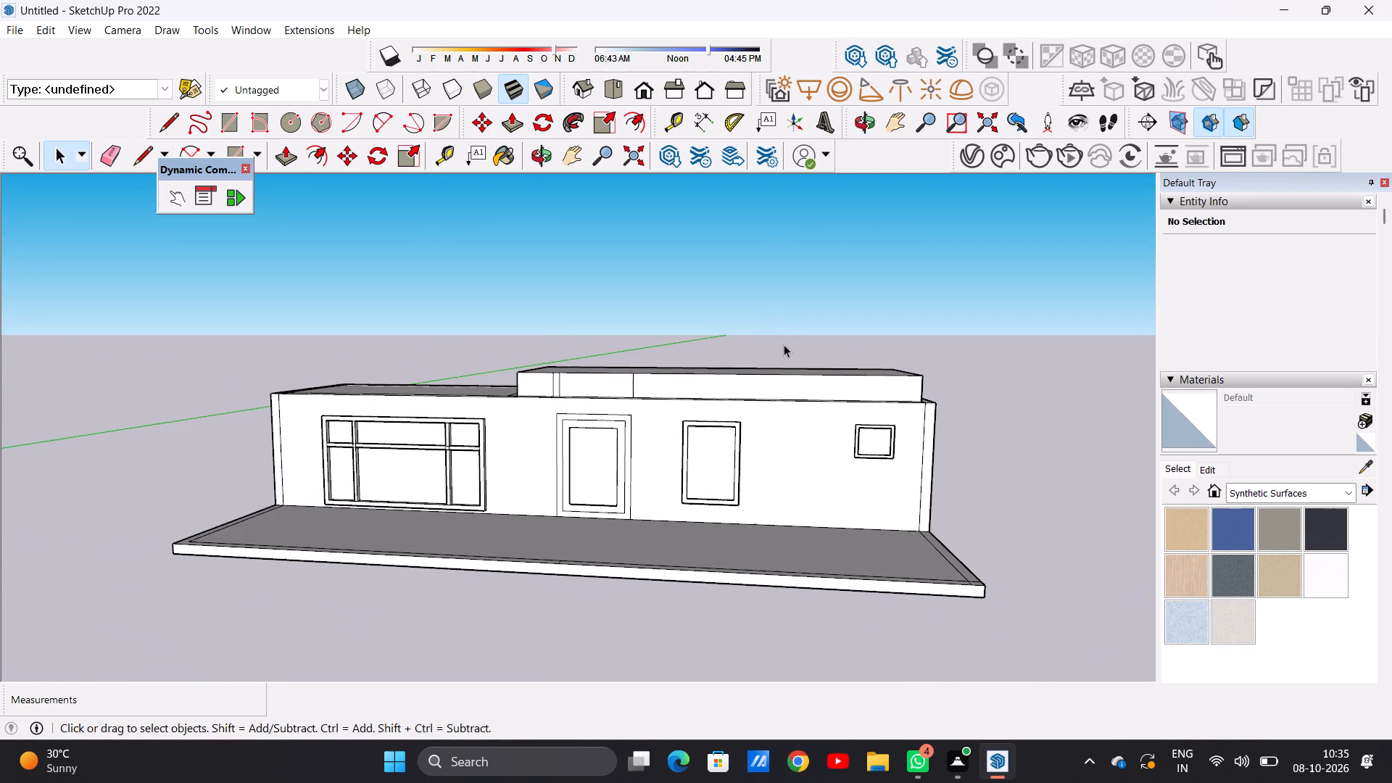
scroll(784, 344, "up", 1)
middle_click_drag(763, 355, 792, 534)
scroll(850, 414, "up", 5)
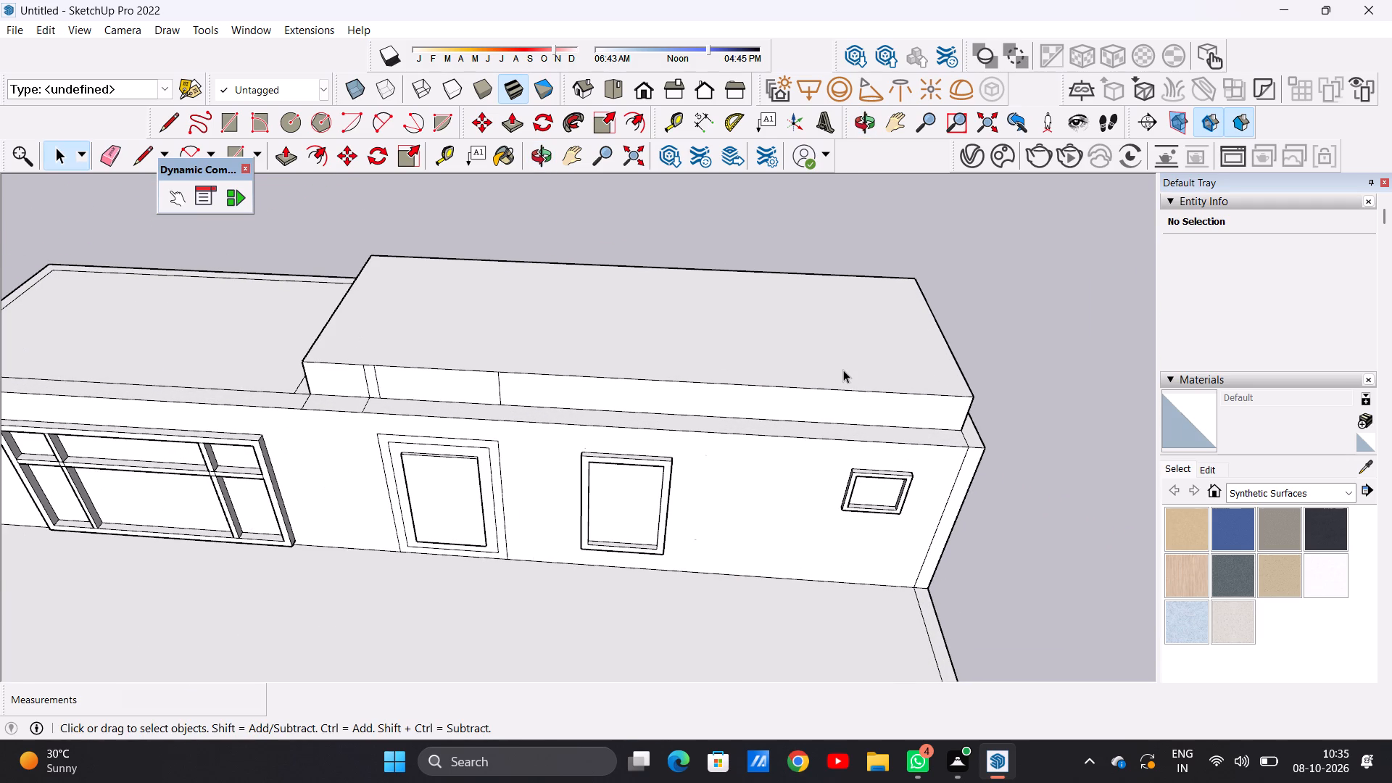
key("p")
left_click(842, 365)
type("1'")
key("Return")
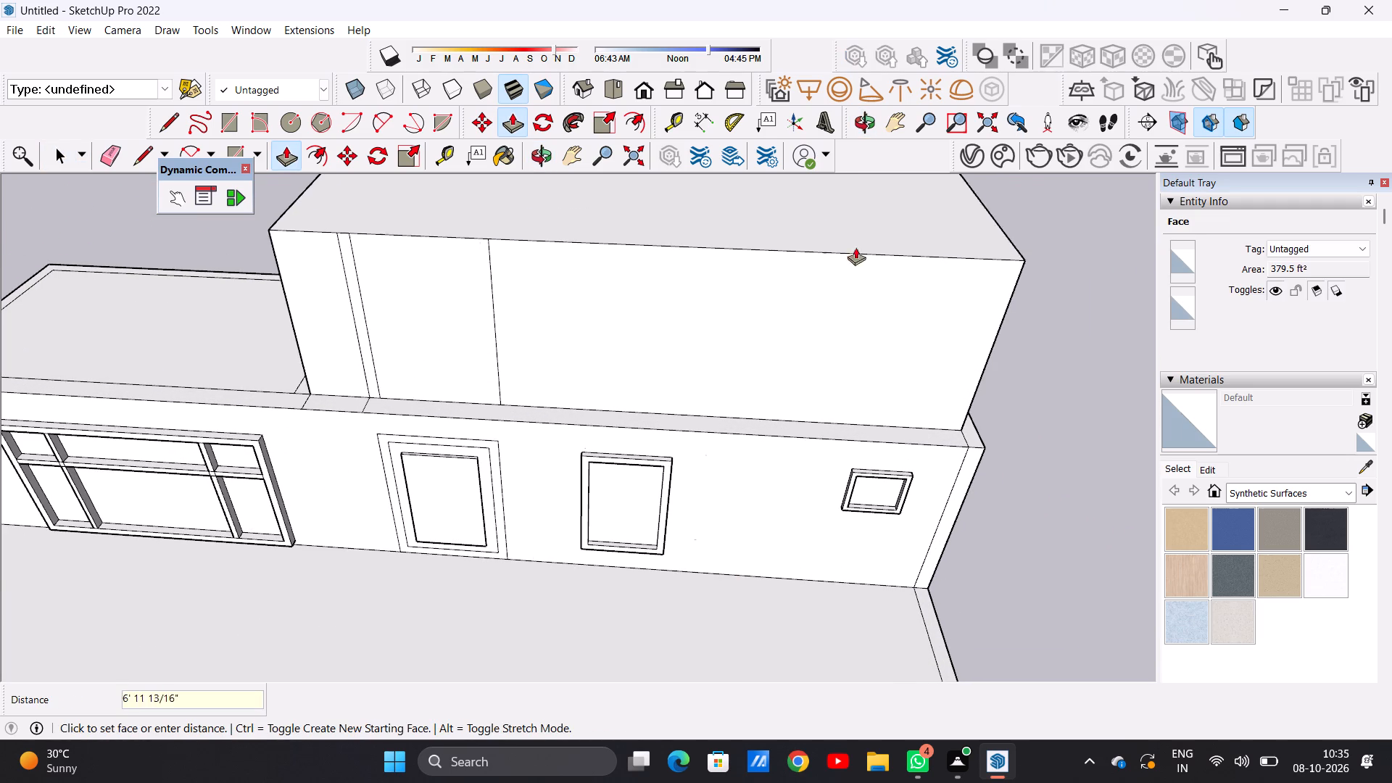
type("1'")
key("Return")
key("space")
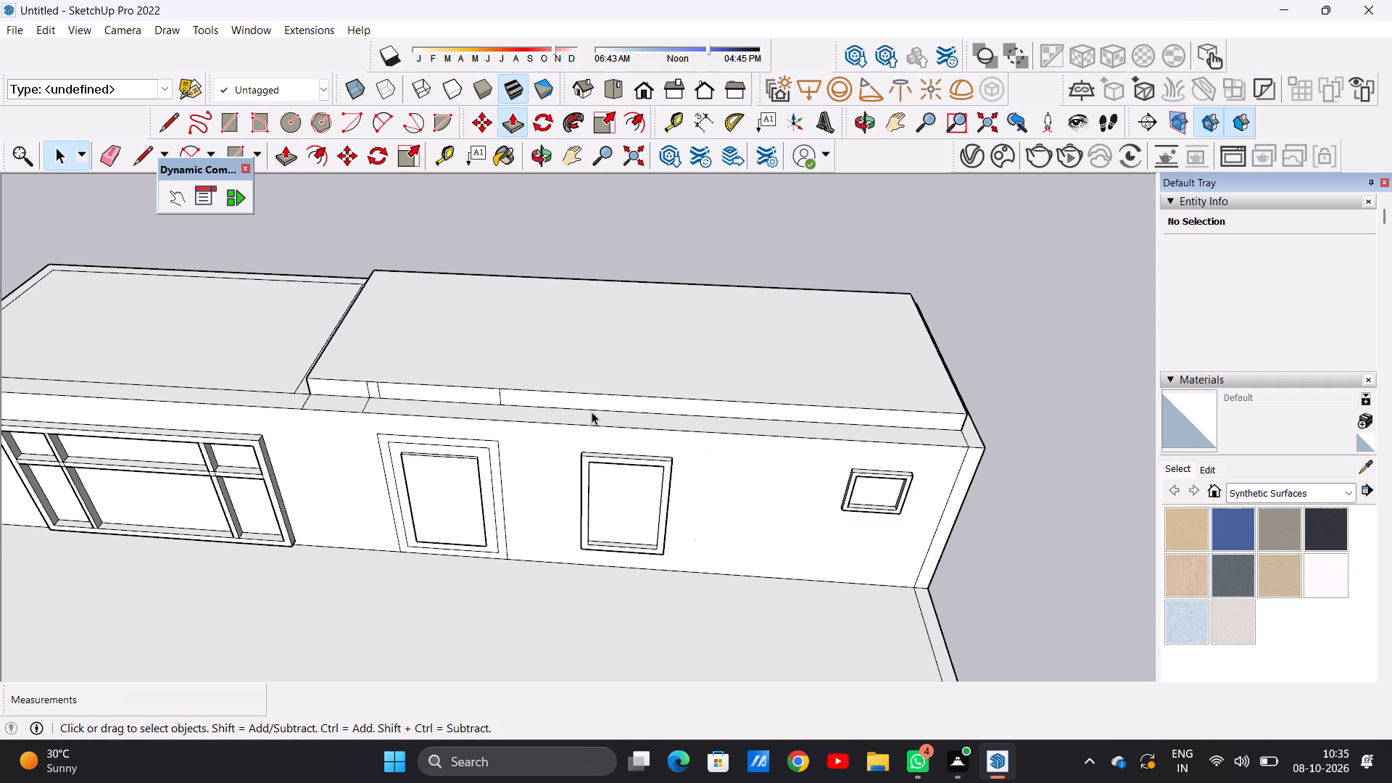
Examine the raised roof slab against the smaller room's roof from the front and from raised corner views.
middle_click_drag(600, 406, 628, 269)
scroll(600, 403, "up", 1)
scroll(640, 398, "down", 11)
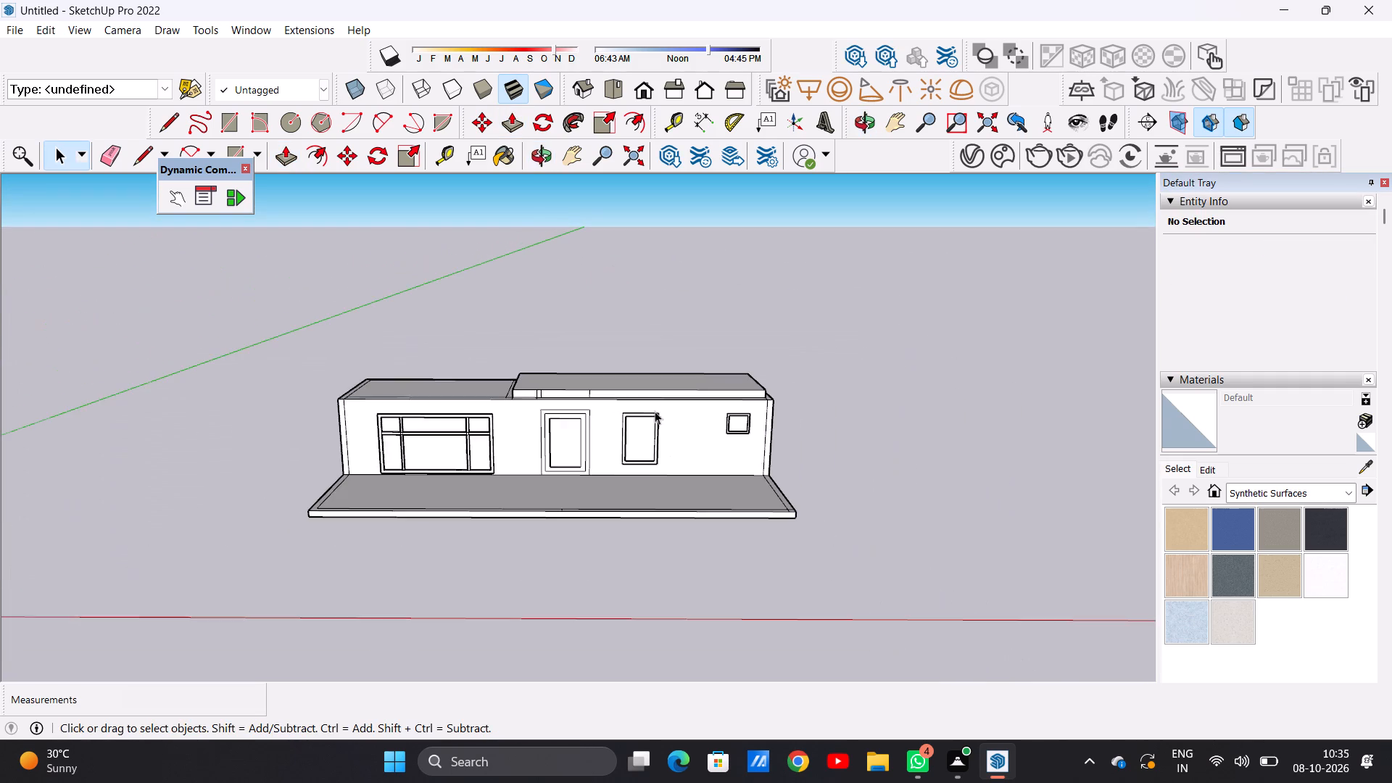
scroll(722, 405, "up", 3)
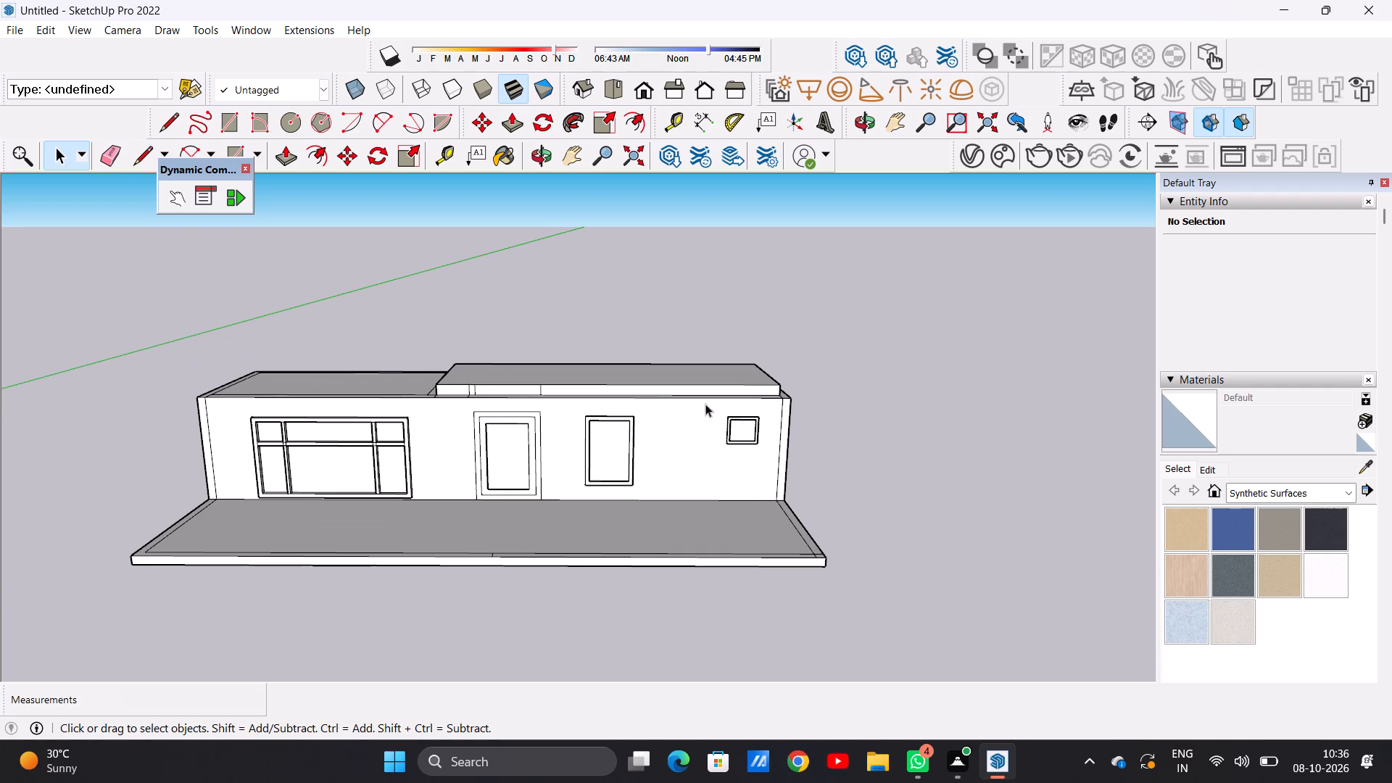
middle_click_drag(426, 405, 597, 468)
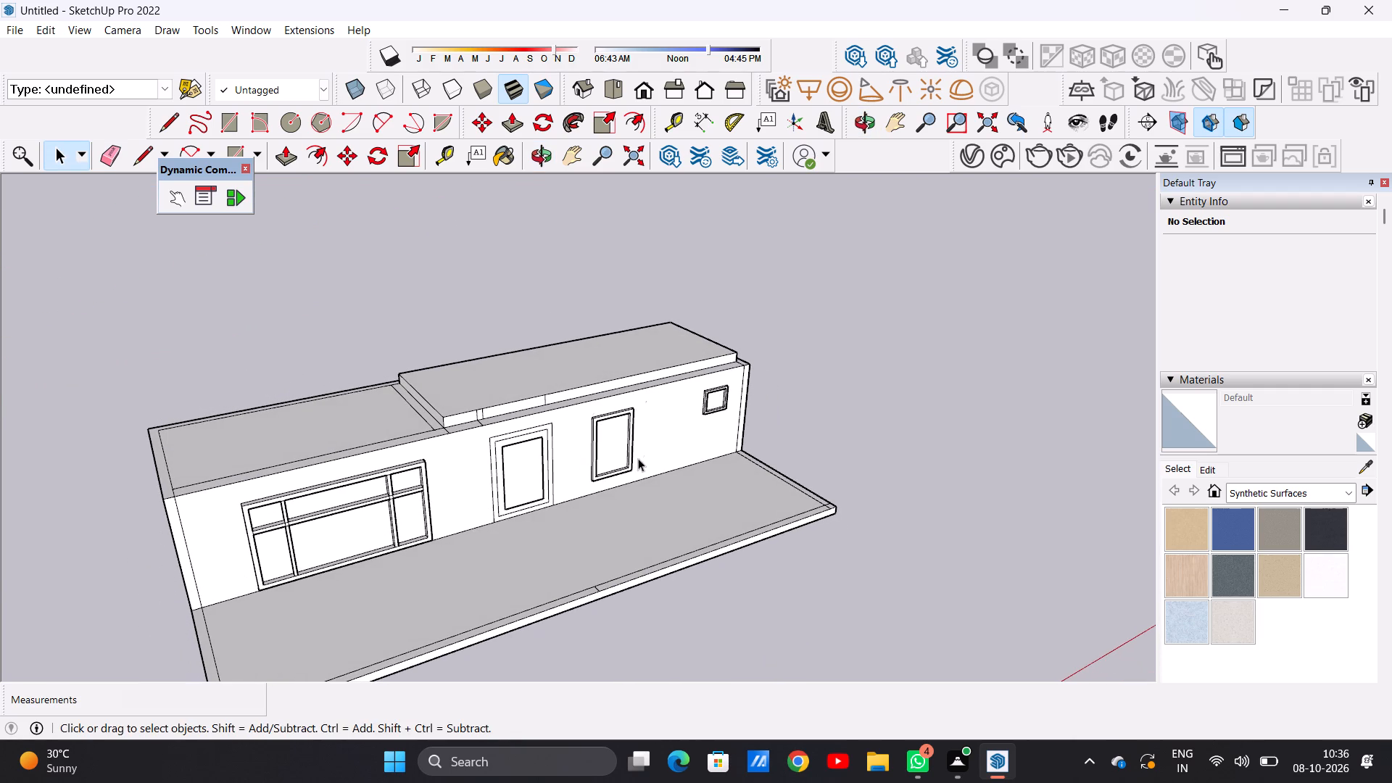
middle_click_drag(629, 465, 501, 512)
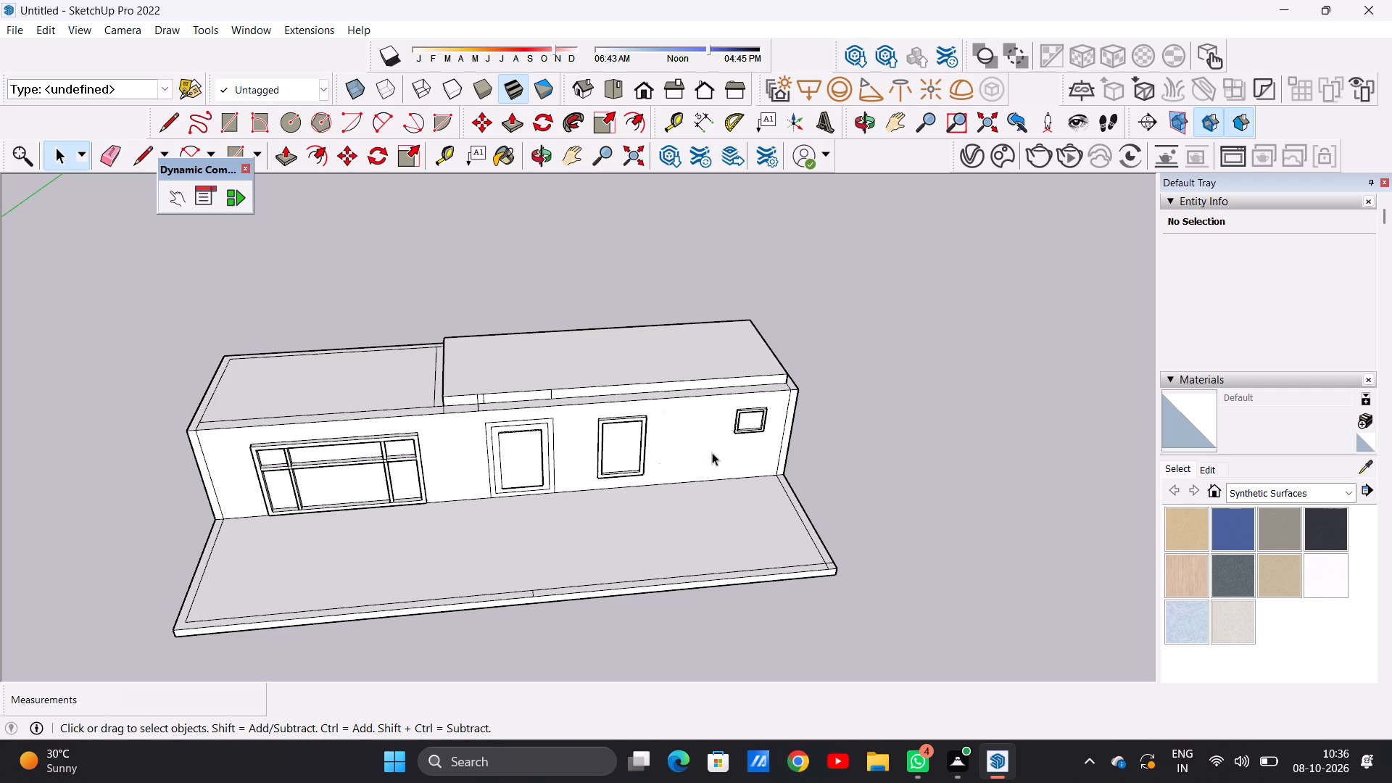
Push/Pull the raised roof slab's end face about 21' 4" across the smaller room, reaching the far side wall's inner edge.
scroll(727, 435, "down", 9)
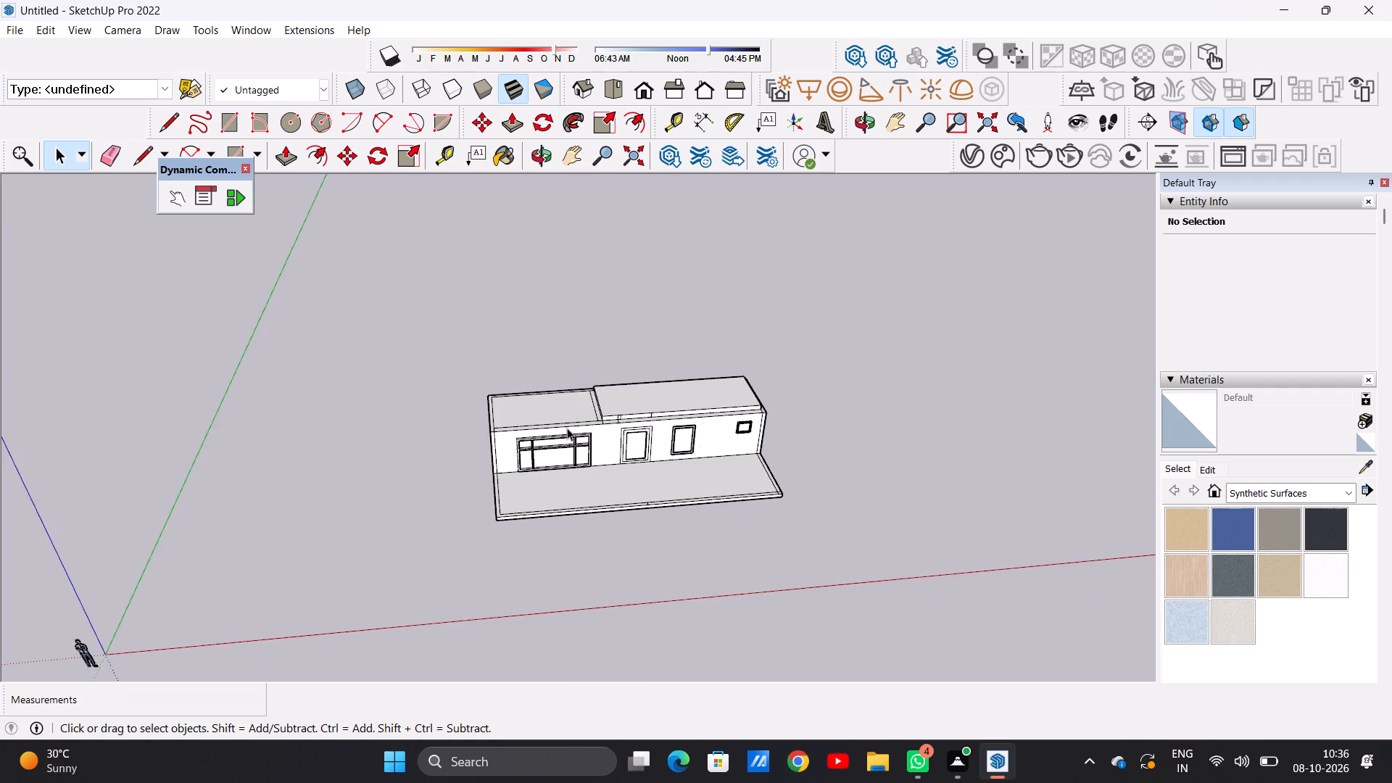
middle_click_drag(566, 428, 675, 460)
scroll(619, 405, "up", 1)
scroll(621, 406, "down", 1)
scroll(621, 406, "up", 17)
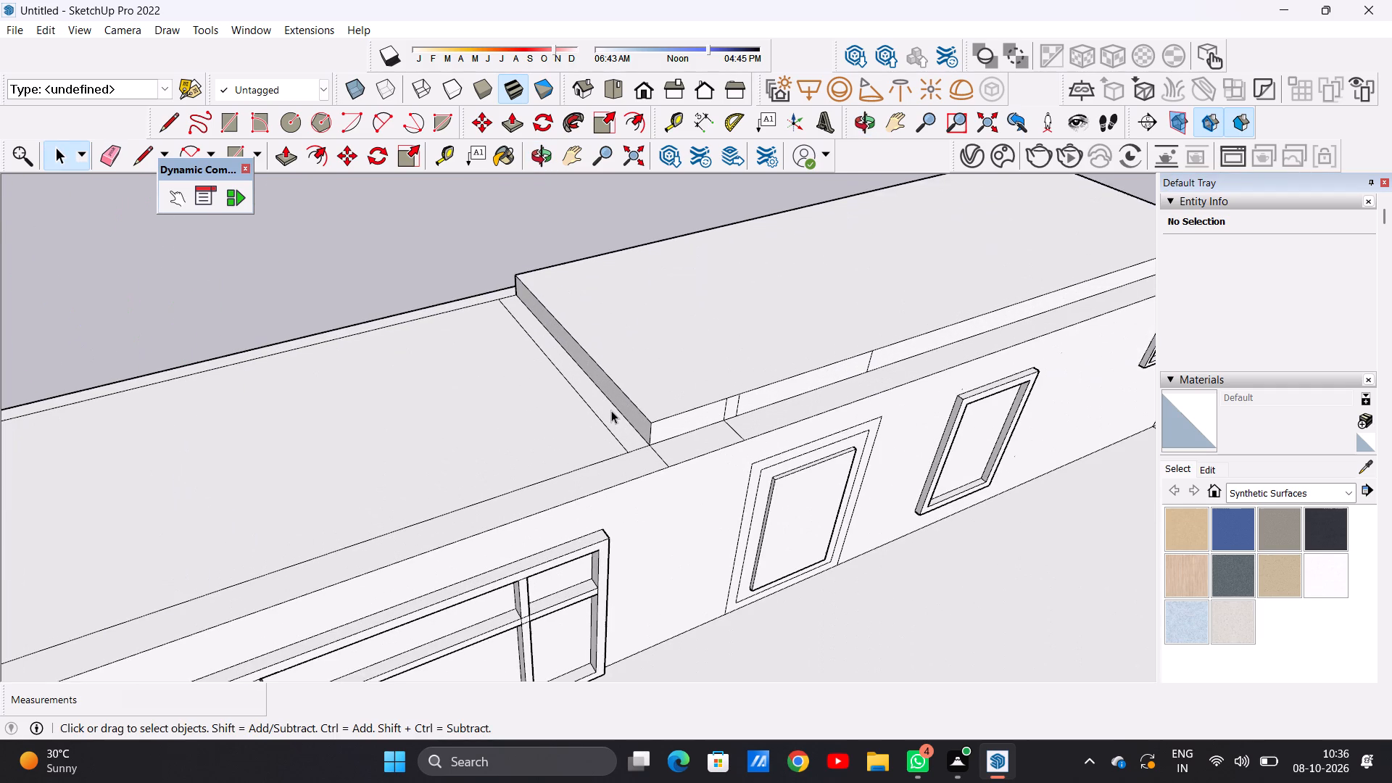
key("p")
scroll(629, 413, "up", 5)
left_click(636, 410)
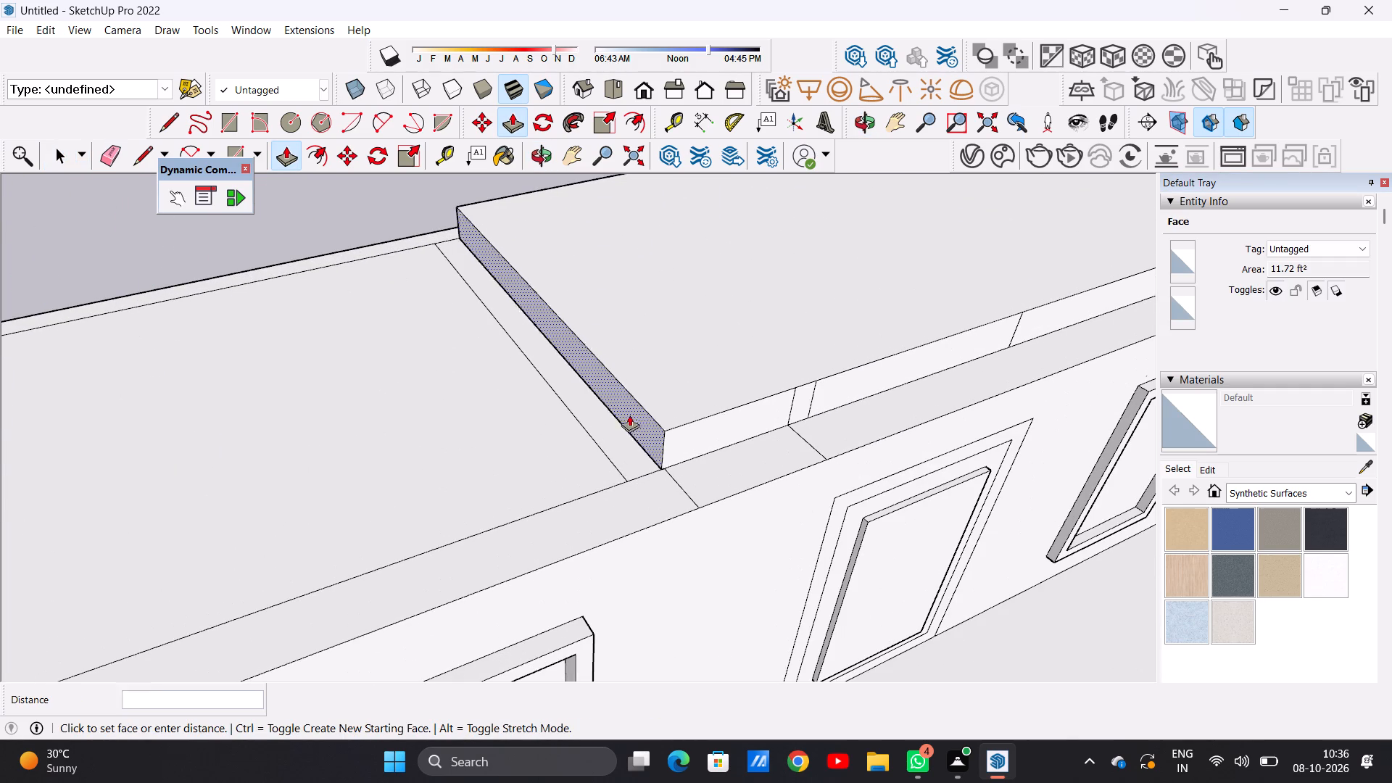
scroll(569, 441, "down", 15)
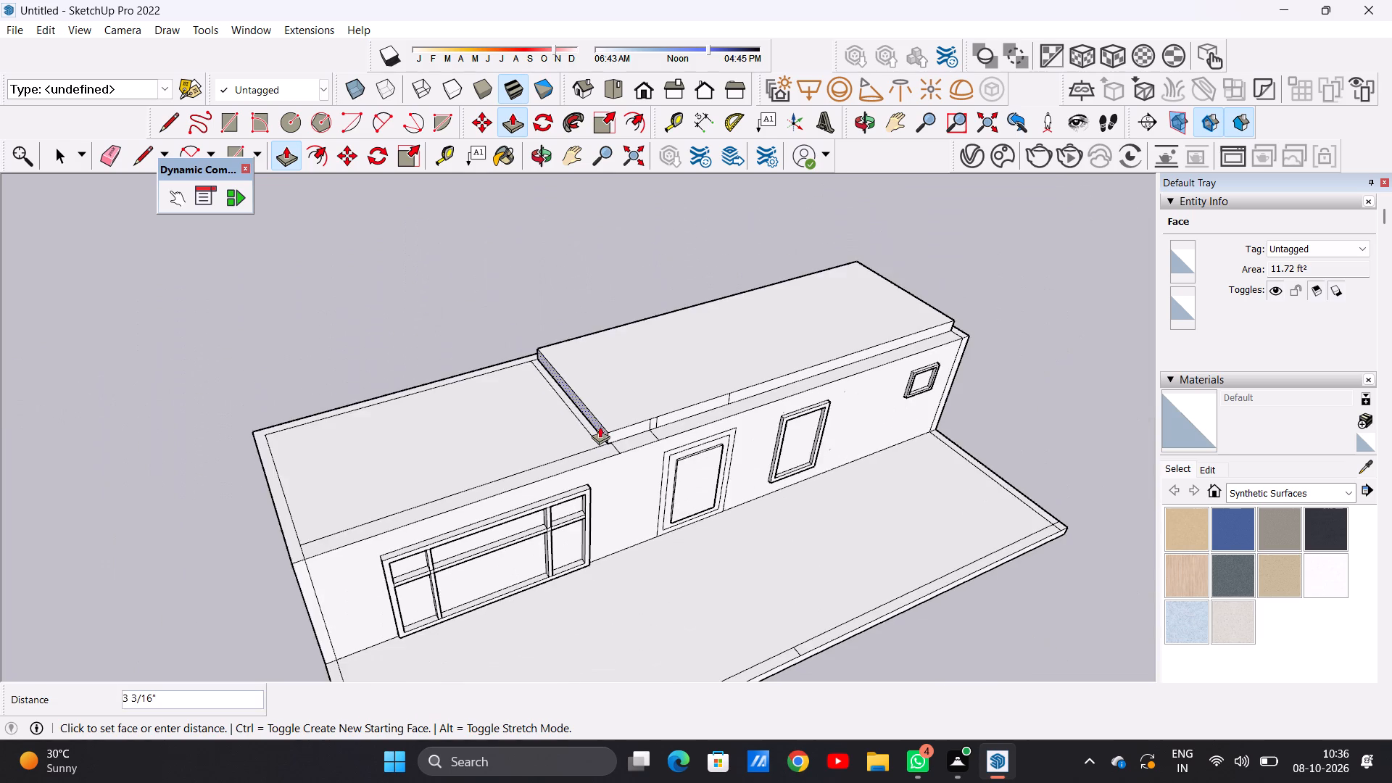
scroll(357, 508, "up", 12)
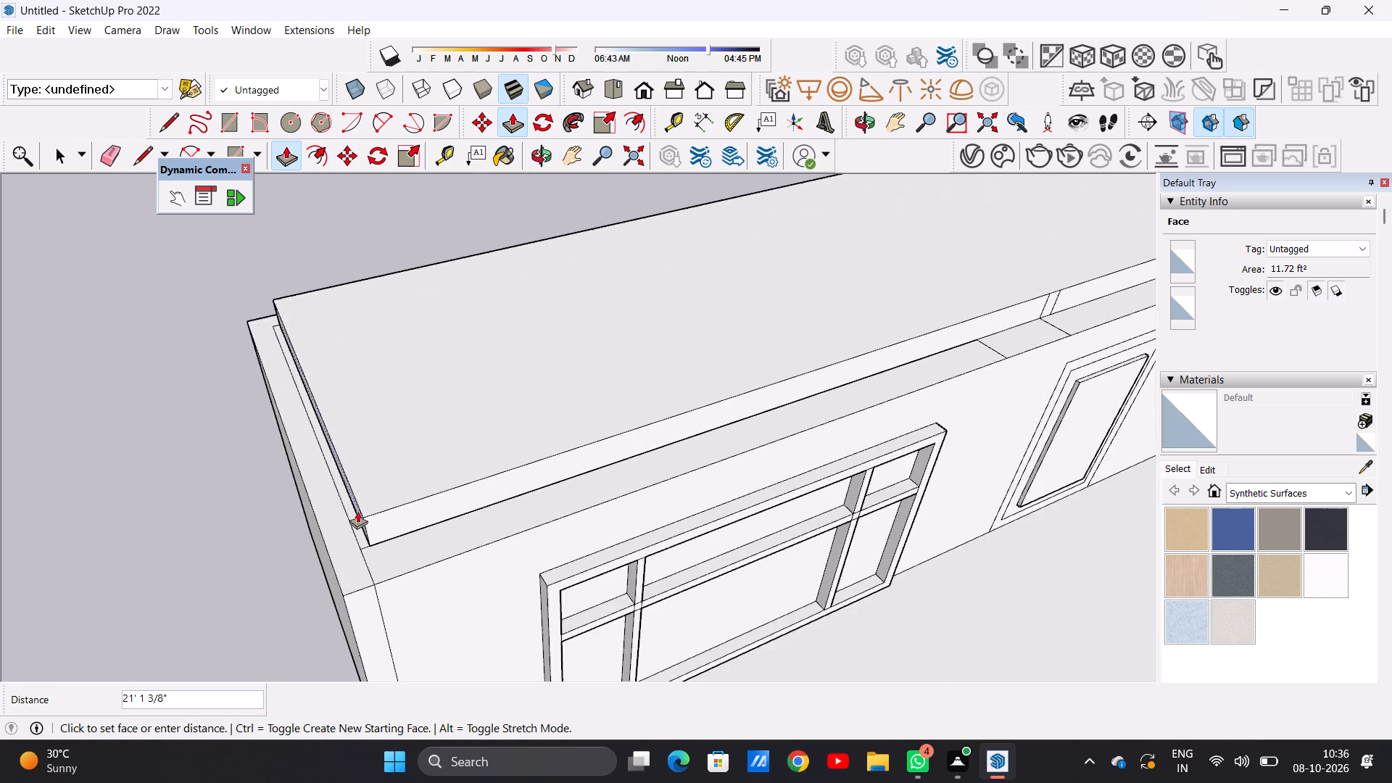
scroll(357, 511, "up", 1)
left_click(355, 555)
scroll(410, 547, "down", 5)
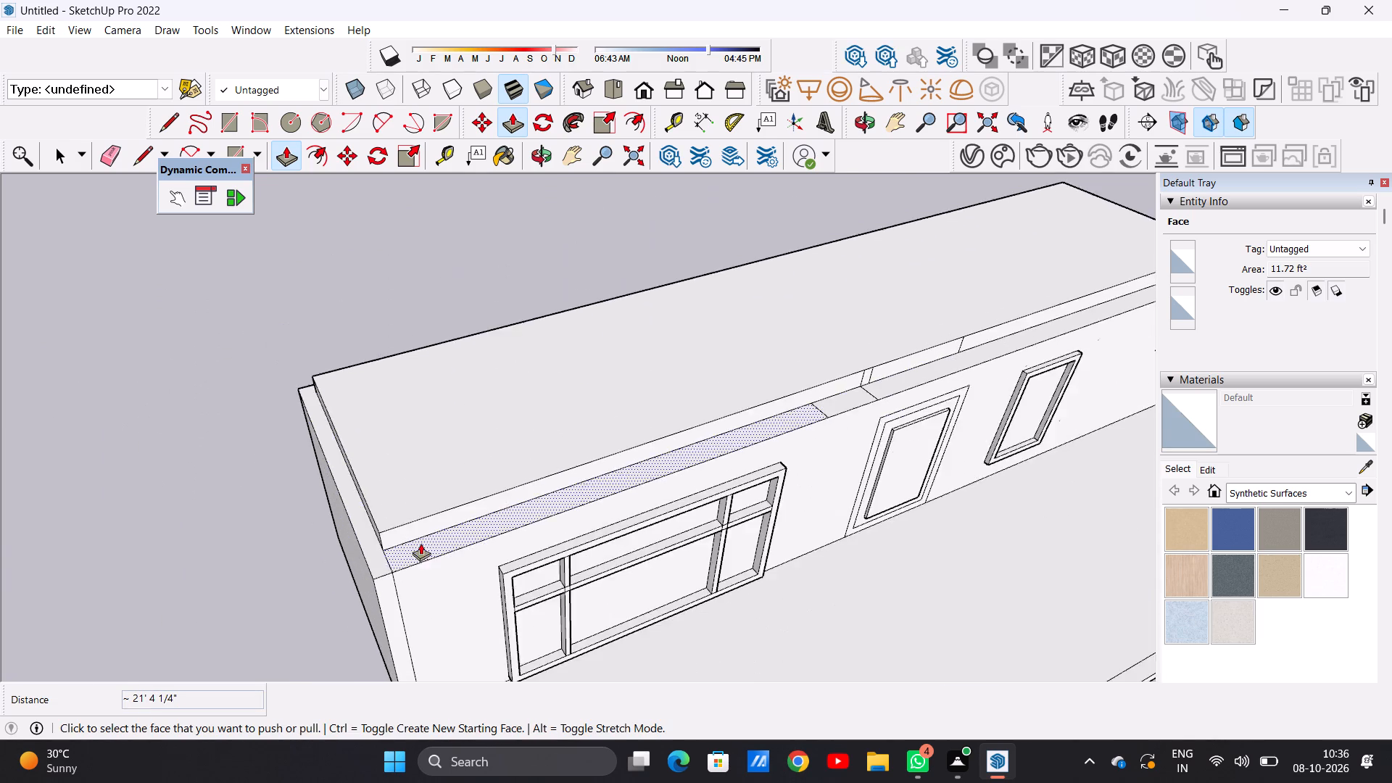
scroll(420, 543, "down", 9)
scroll(471, 518, "up", 3)
middle_click_drag(510, 498, 577, 423)
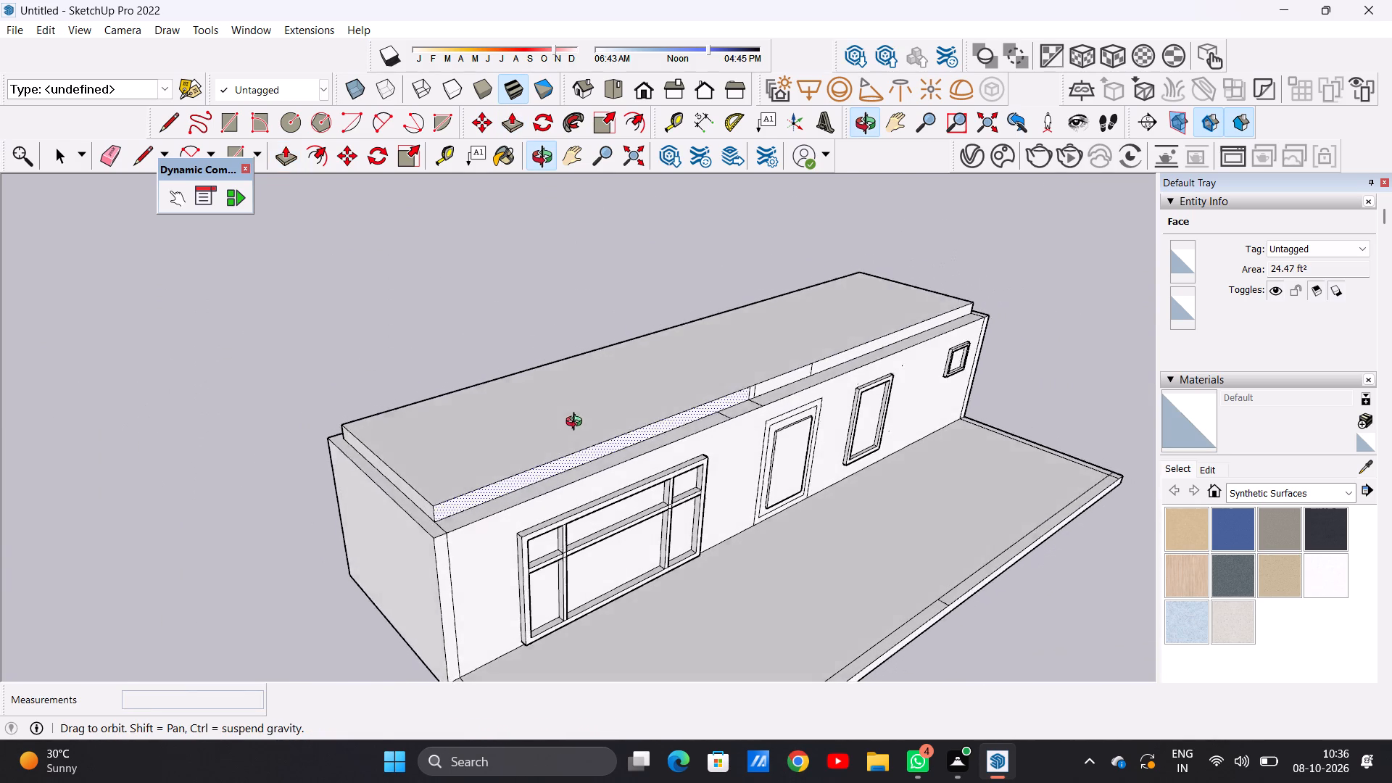
middle_click_drag(577, 423, 581, 407)
scroll(481, 483, "up", 5)
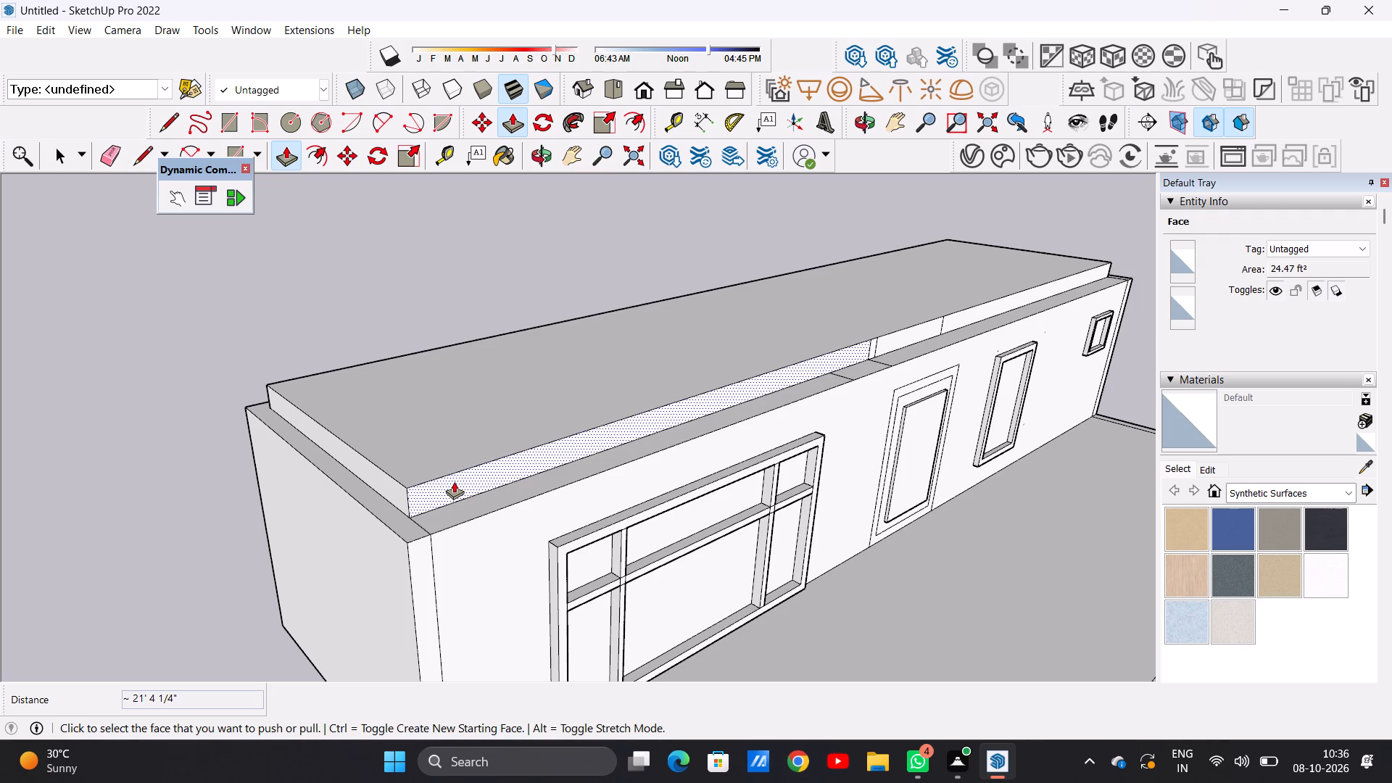
key("space")
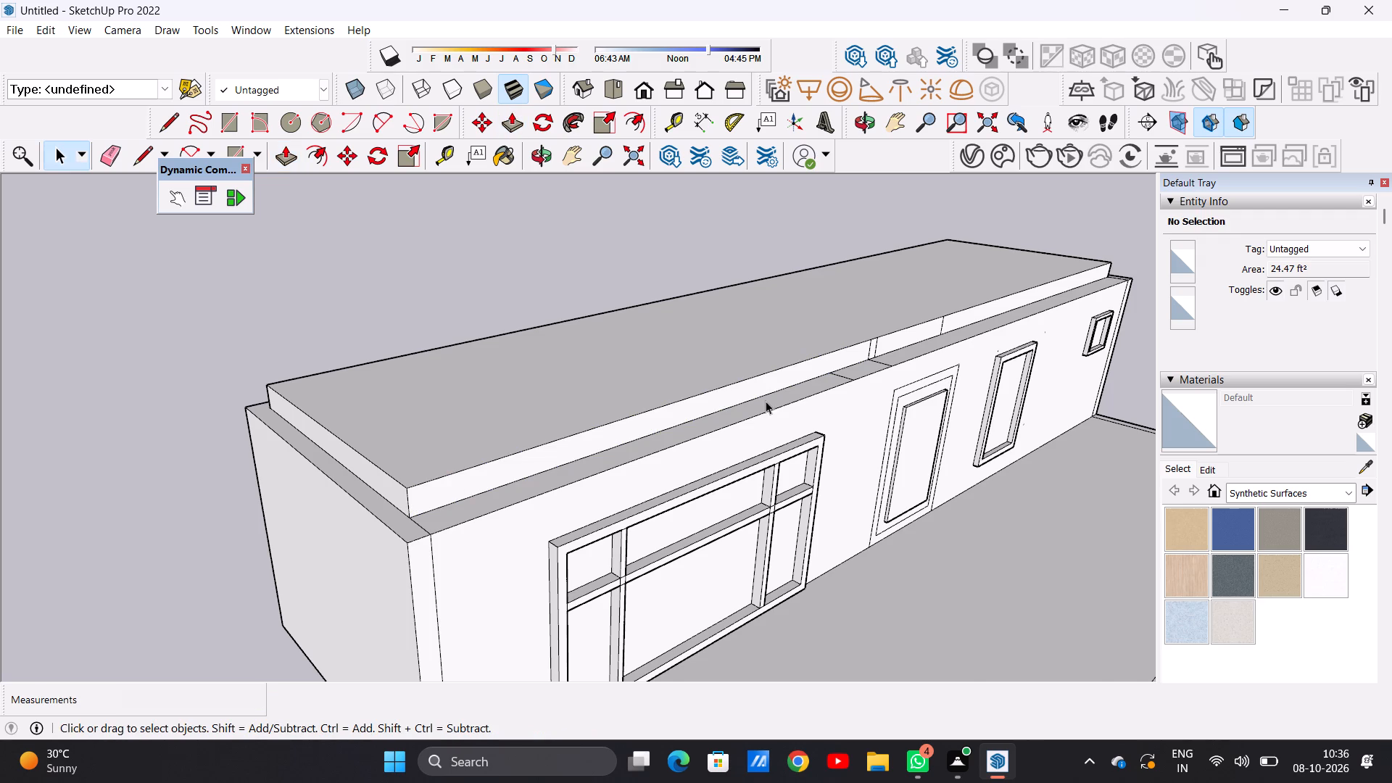
Examine the extended roof slab and the seam lines on its front face from the front and from above.
scroll(773, 402, "down", 3)
middle_click_drag(866, 367, 663, 357)
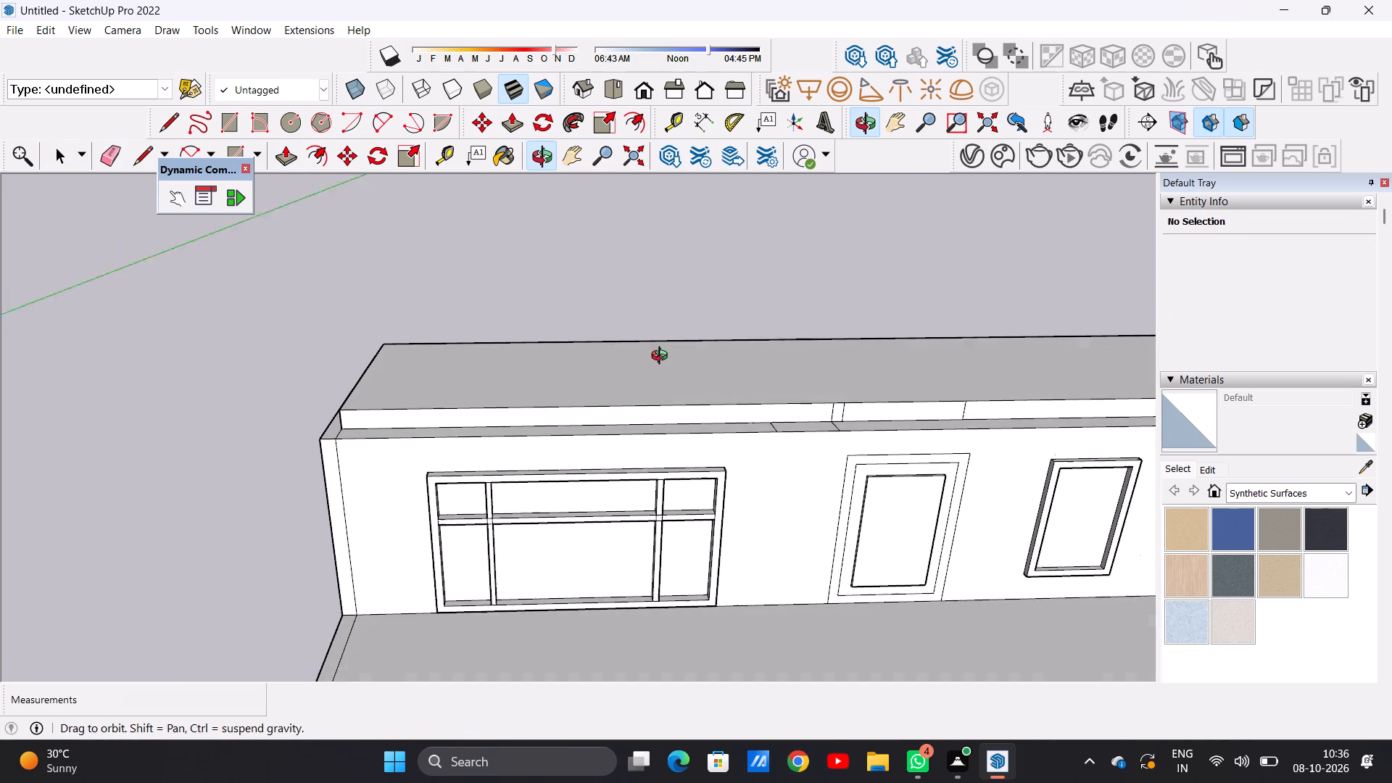
middle_click_drag(663, 357, 665, 353)
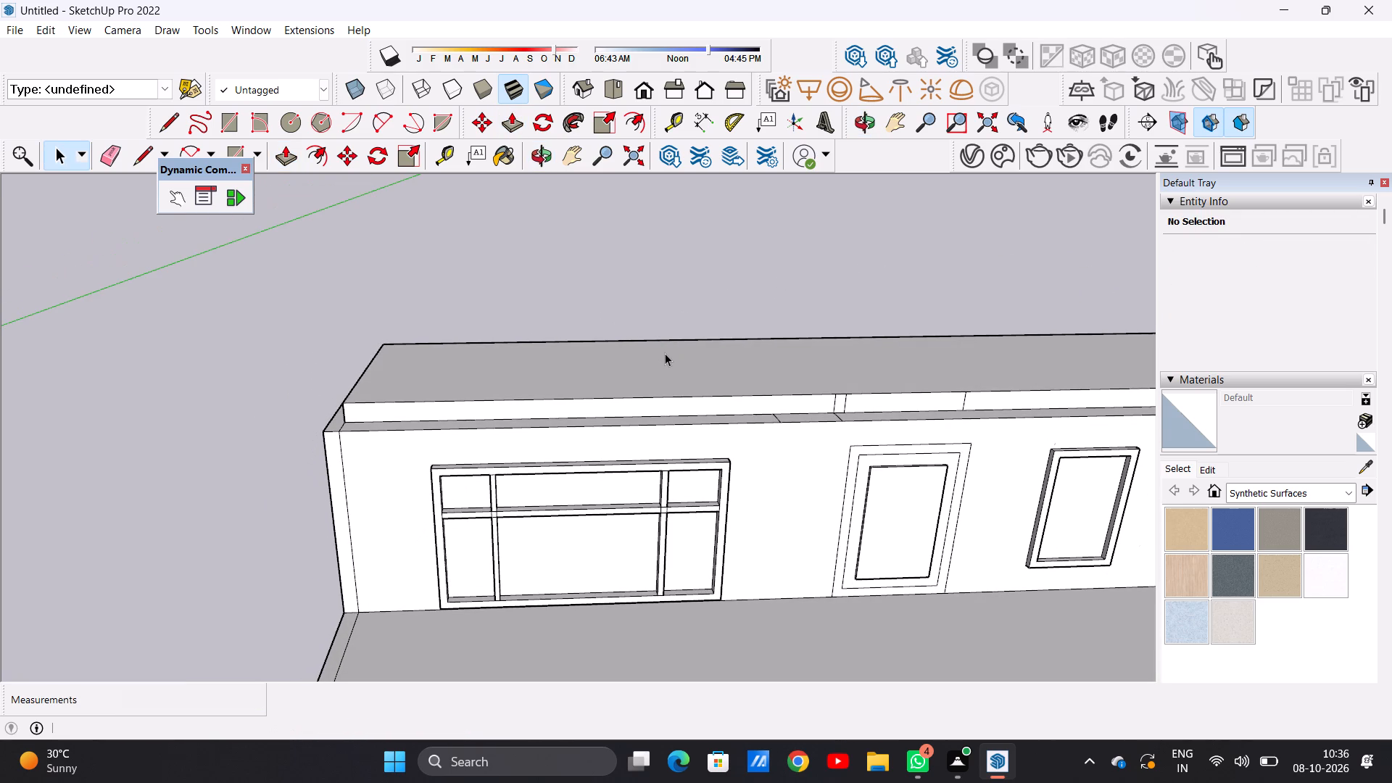
scroll(866, 397, "down", 1)
scroll(866, 397, "up", 7)
scroll(854, 411, "down", 1)
scroll(854, 411, "up", 5)
scroll(832, 434, "down", 4)
scroll(832, 434, "up", 1)
scroll(831, 435, "down", 5)
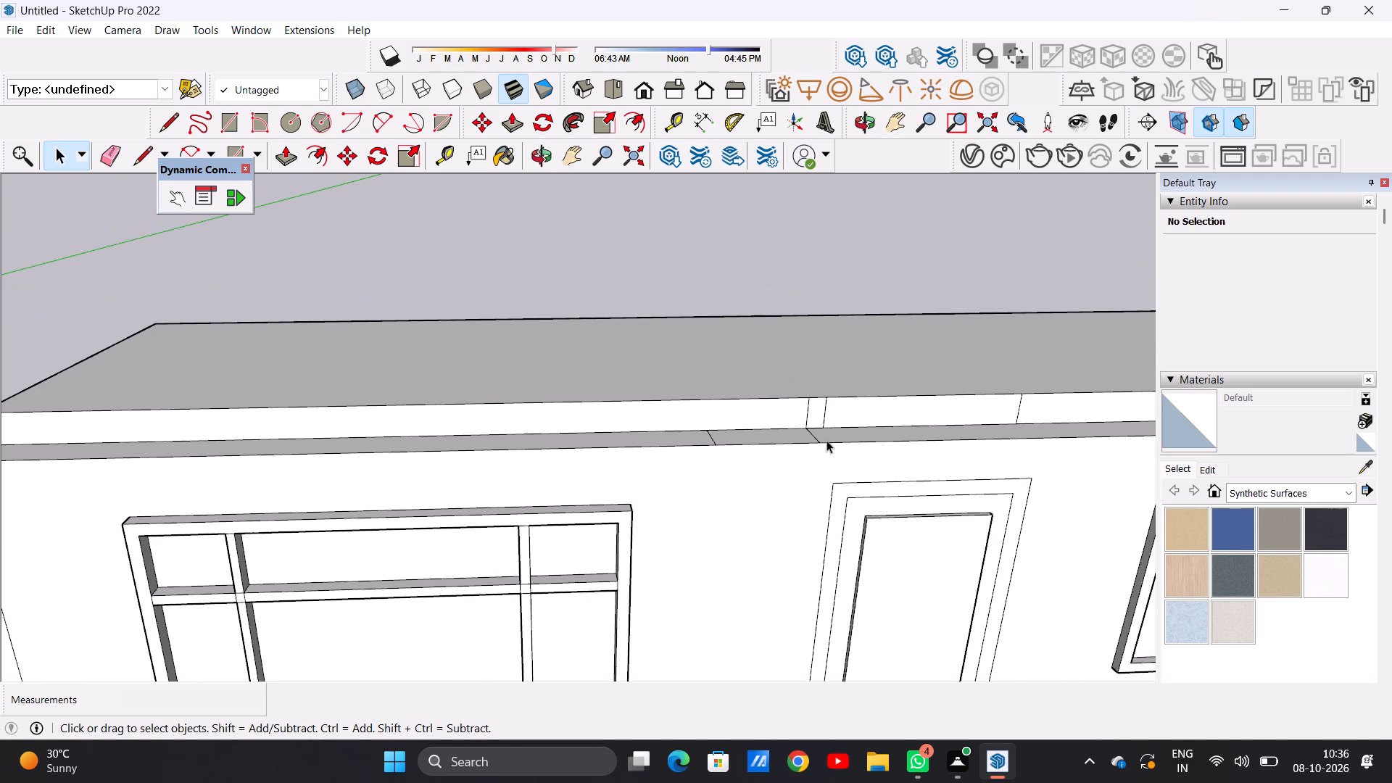
left_click(645, 97)
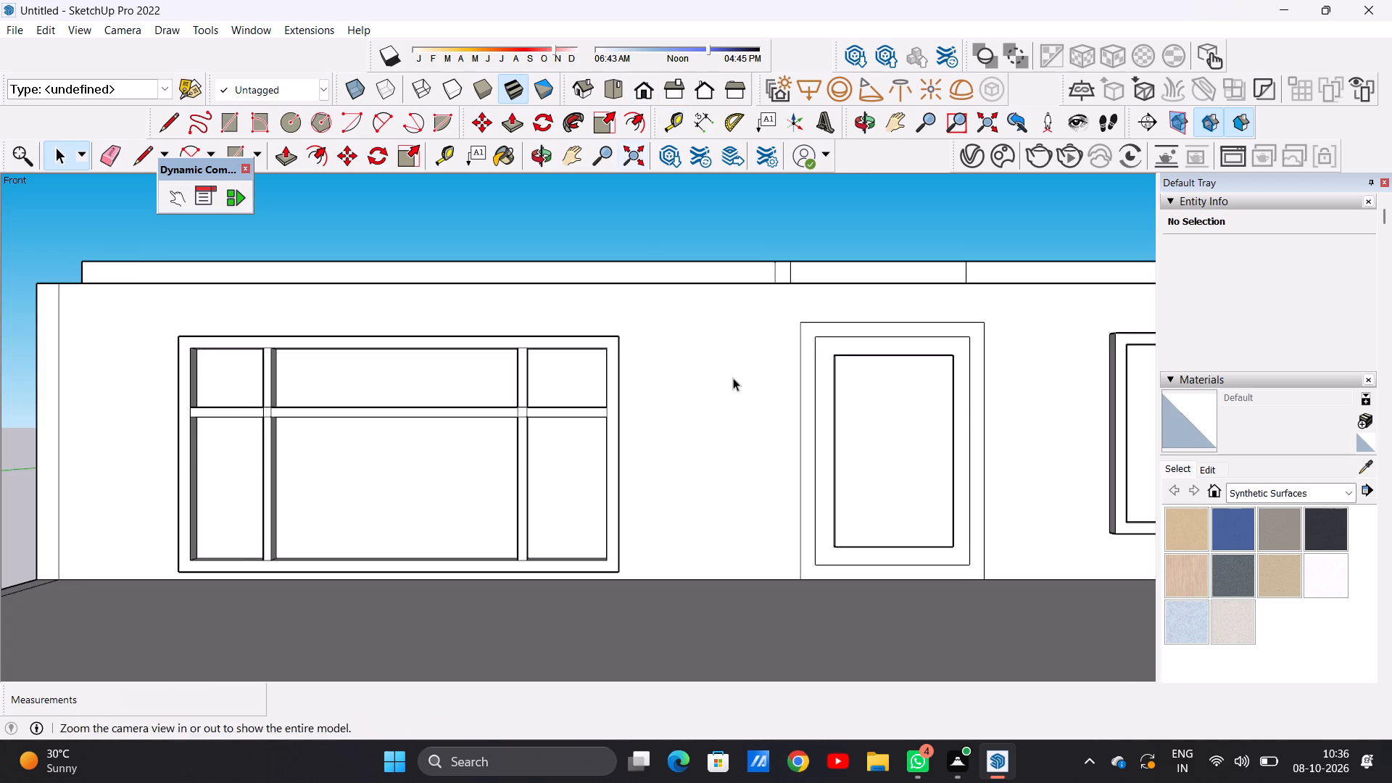
scroll(736, 386, "down", 8)
scroll(801, 313, "down", 1)
scroll(801, 313, "up", 4)
middle_click_drag(787, 341, 790, 455)
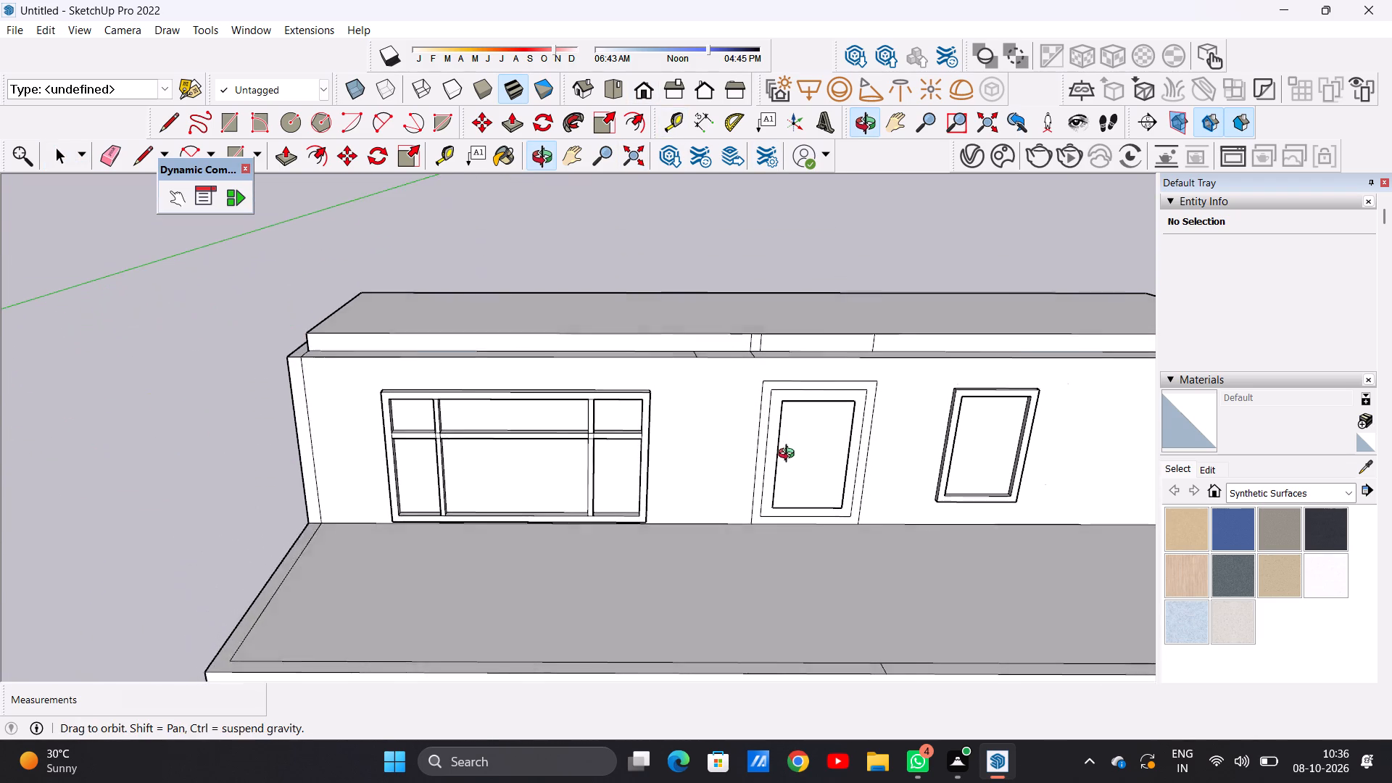
middle_click_drag(790, 455, 798, 455)
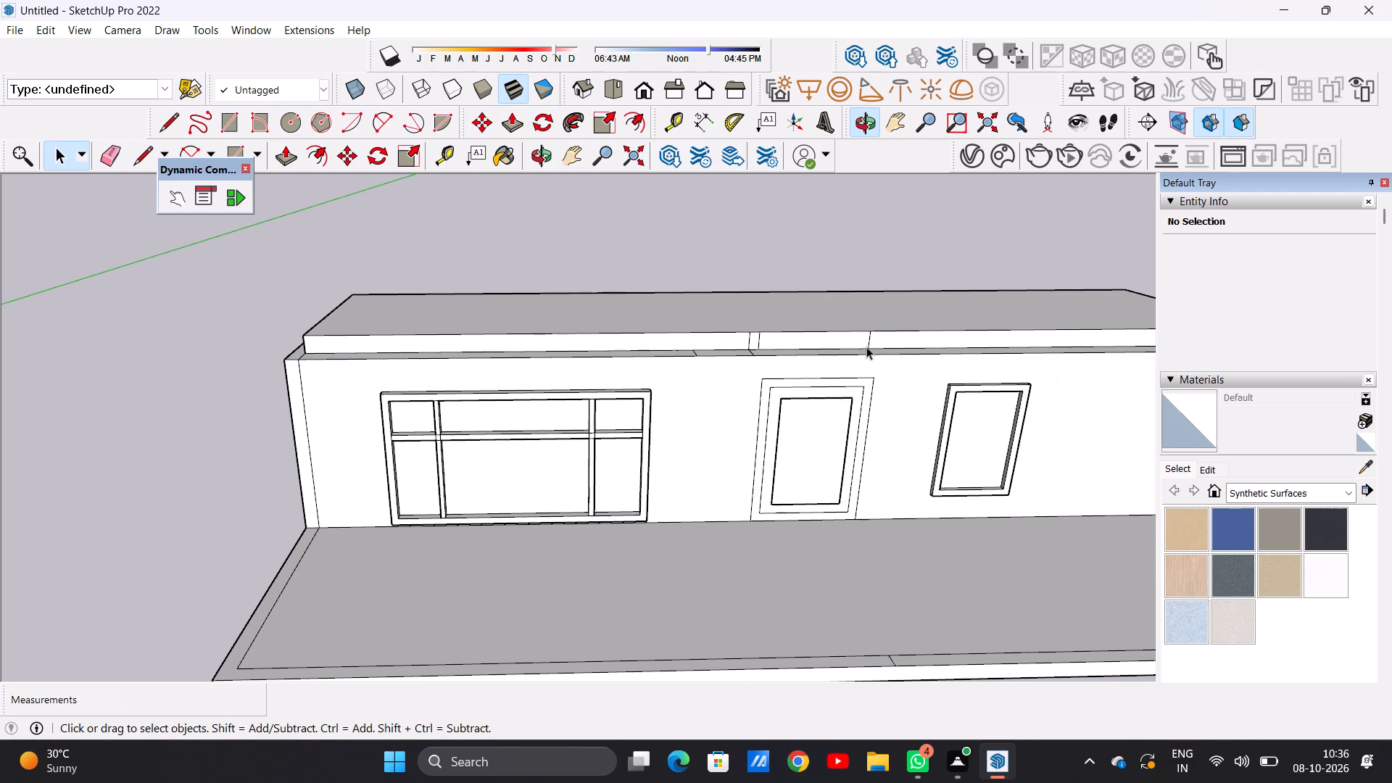
Erase the two extra vertical seam lines on the roof slab's front face, keeping the one nearest the large window.
scroll(866, 347, "up", 2)
scroll(866, 347, "down", 1)
scroll(866, 347, "up", 3)
key("e")
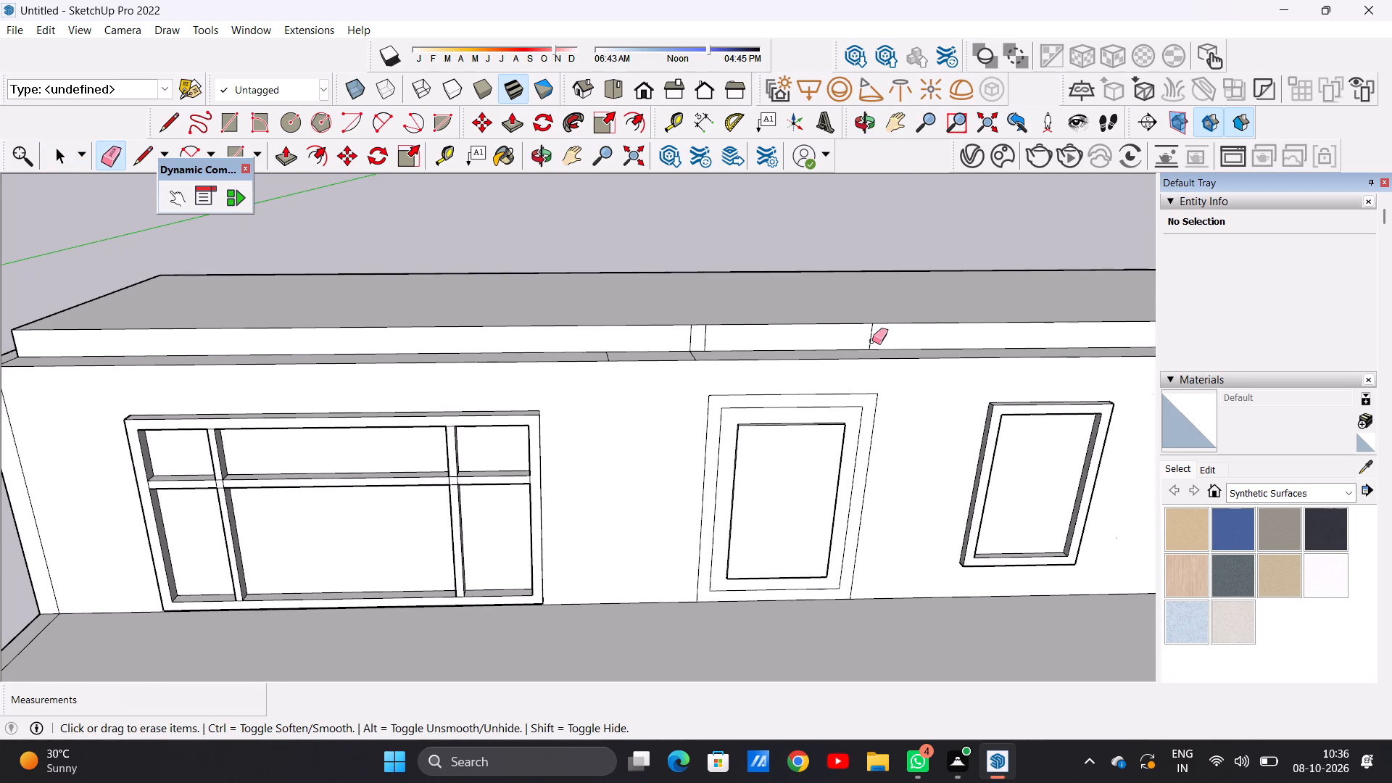
left_click_drag(874, 339, 836, 342)
key("space")
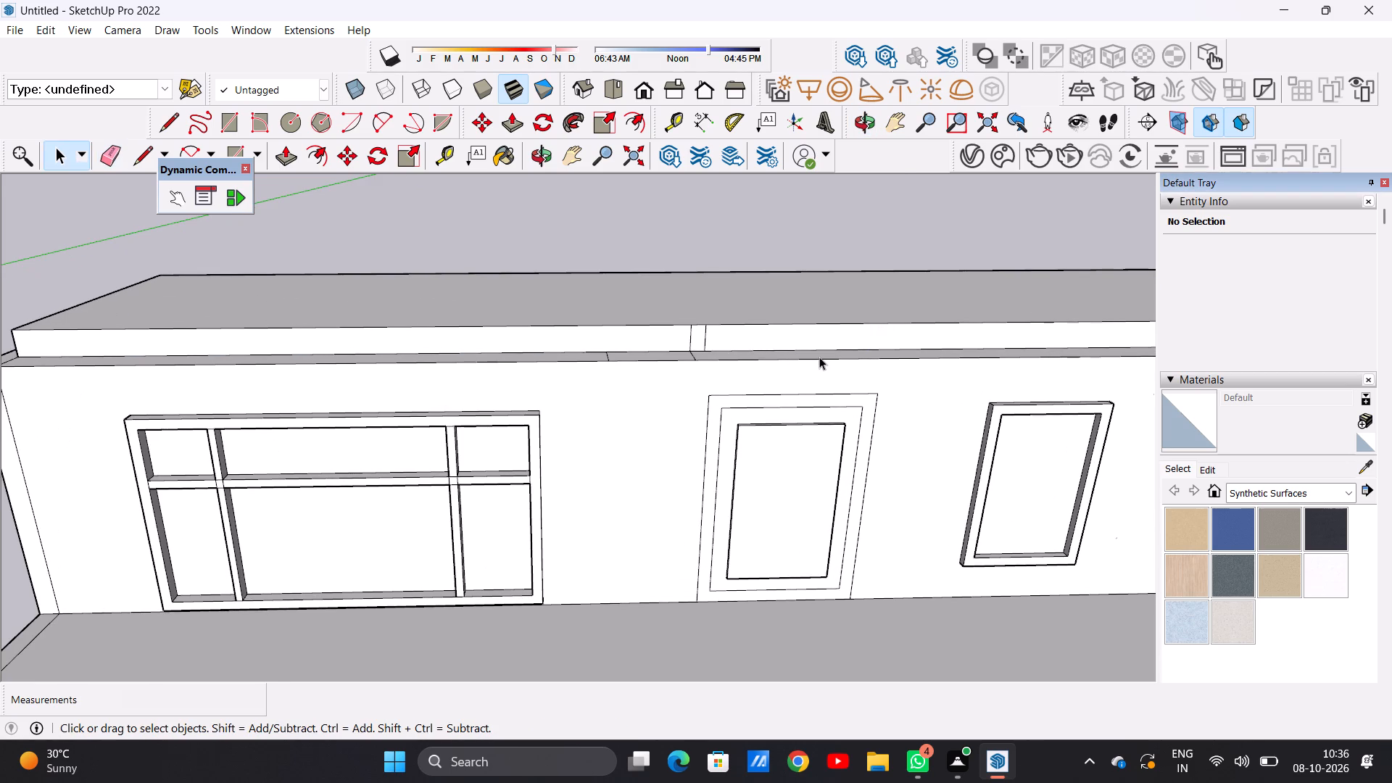
scroll(724, 351, "up", 1)
key("e")
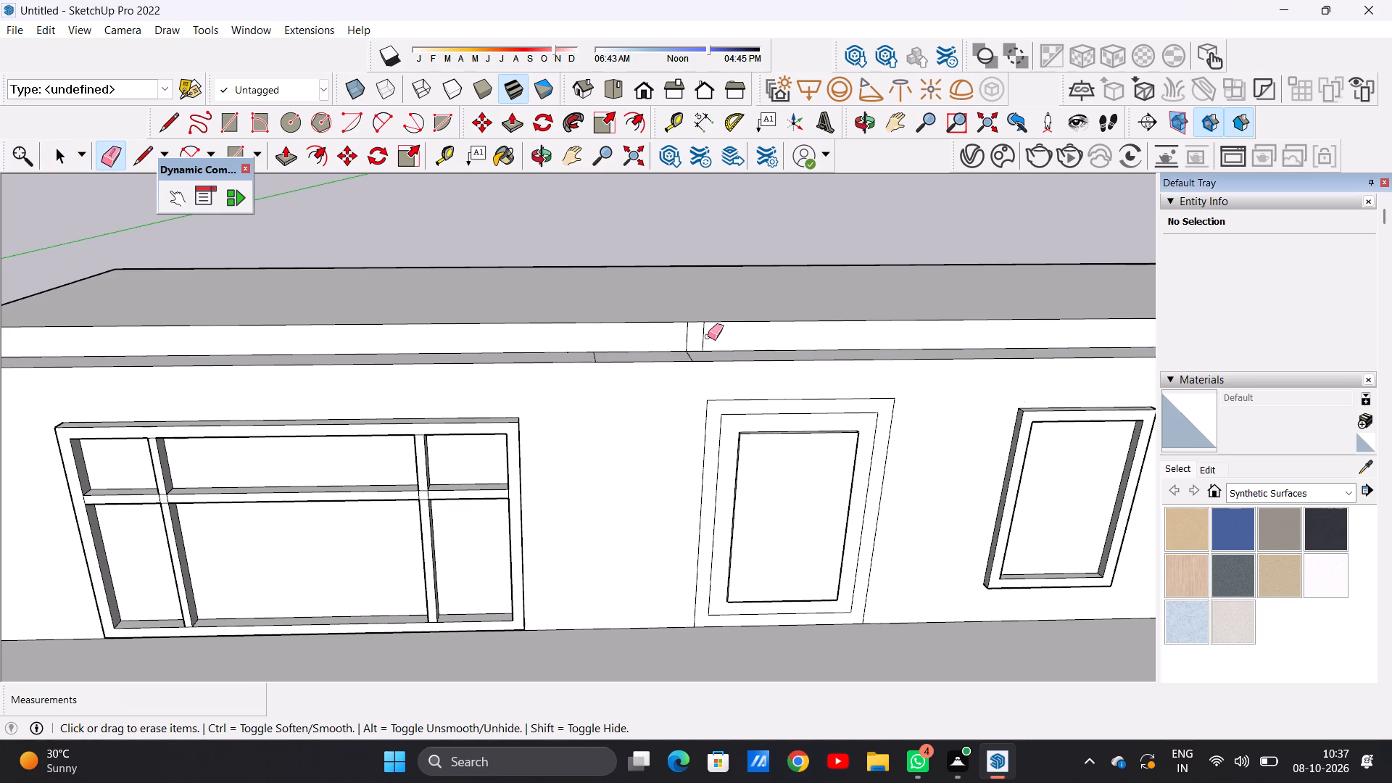
left_click_drag(695, 337, 706, 336)
key("space")
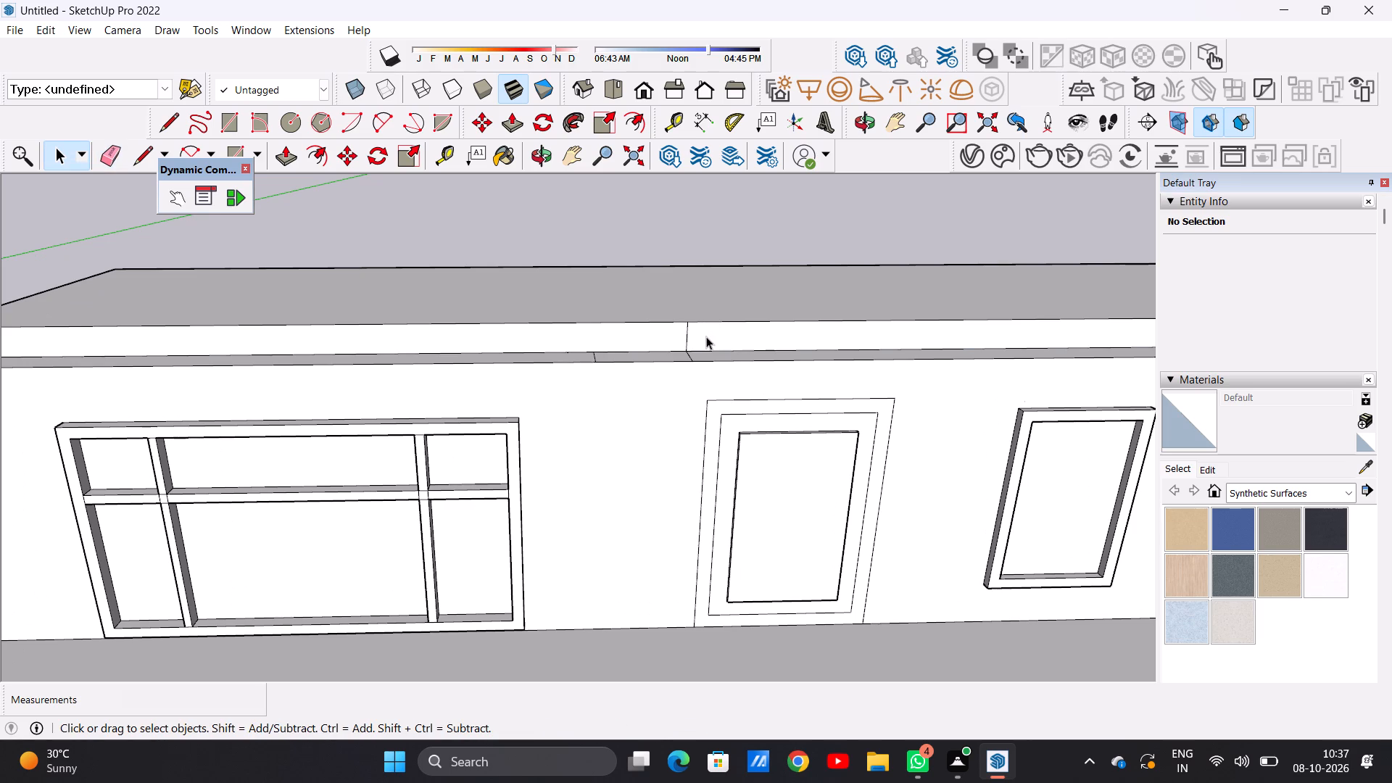
Push/Pull the slab's front face above the door and smaller windows outward about 5' 2" to form an overhang.
key("p")
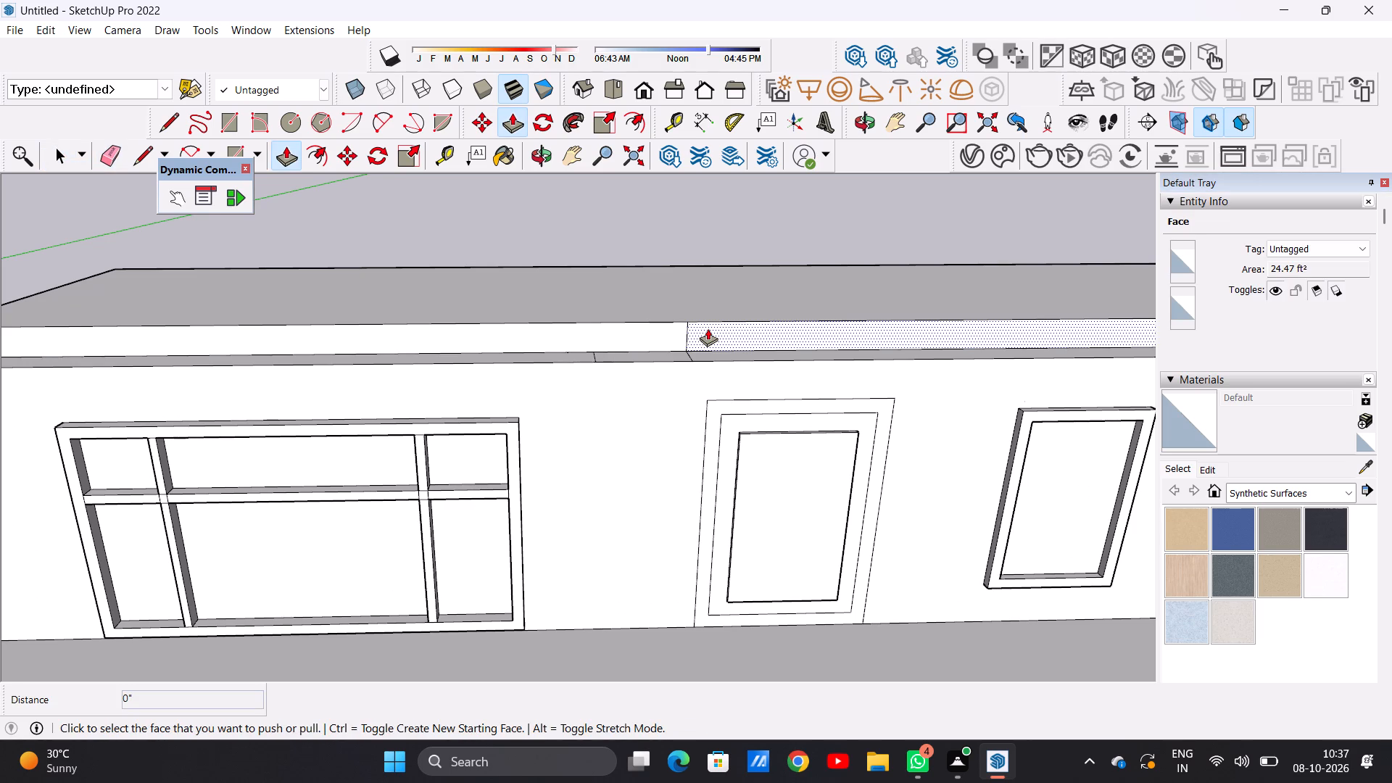
middle_click_drag(708, 328, 898, 339)
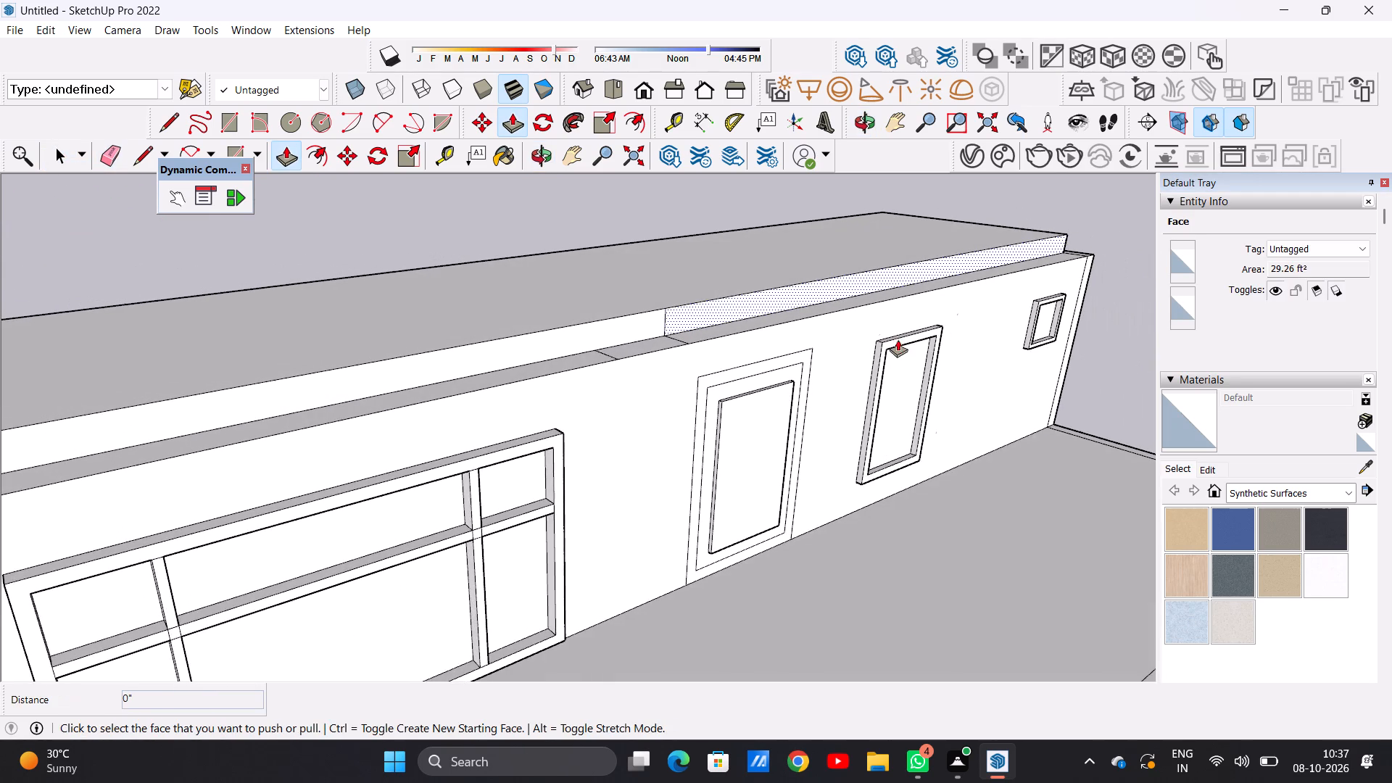
scroll(763, 333, "up", 2)
scroll(655, 324, "down", 1)
scroll(655, 324, "up", 2)
left_click(662, 305)
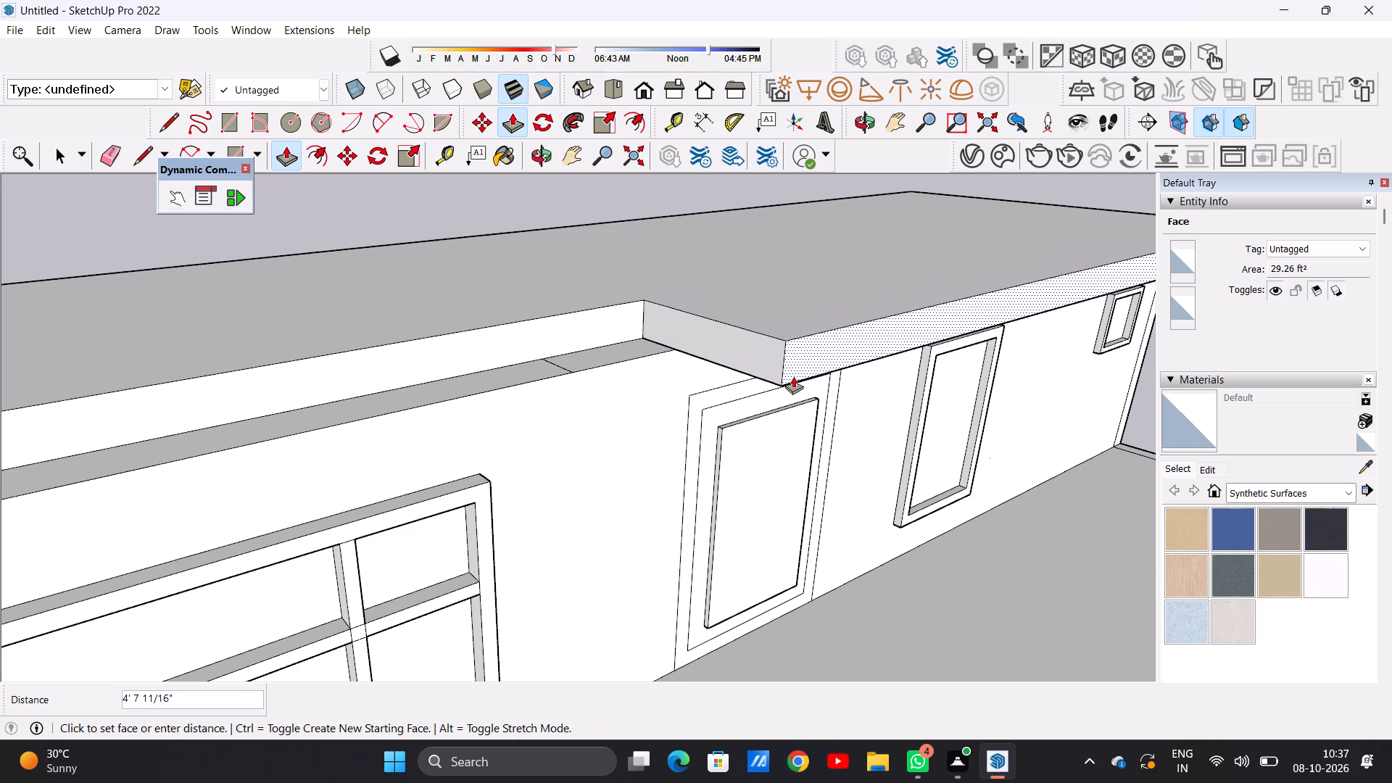
left_click(811, 382)
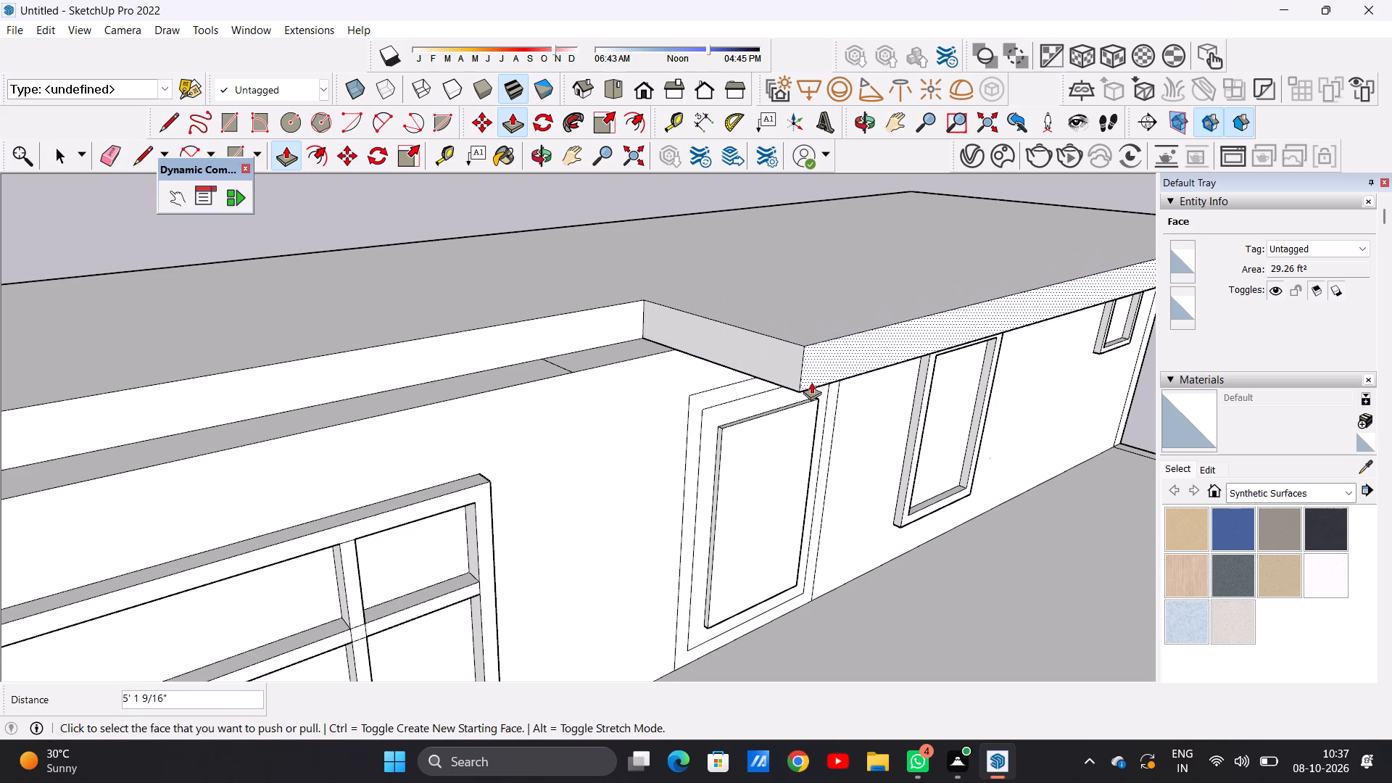
key("space")
Examine the roof overhang and its step beside the door from both front corners and close up.
scroll(722, 419, "down", 9)
scroll(736, 407, "up", 2)
scroll(736, 407, "down", 4)
scroll(738, 406, "up", 1)
scroll(739, 406, "down", 1)
middle_click_drag(798, 413, 677, 398)
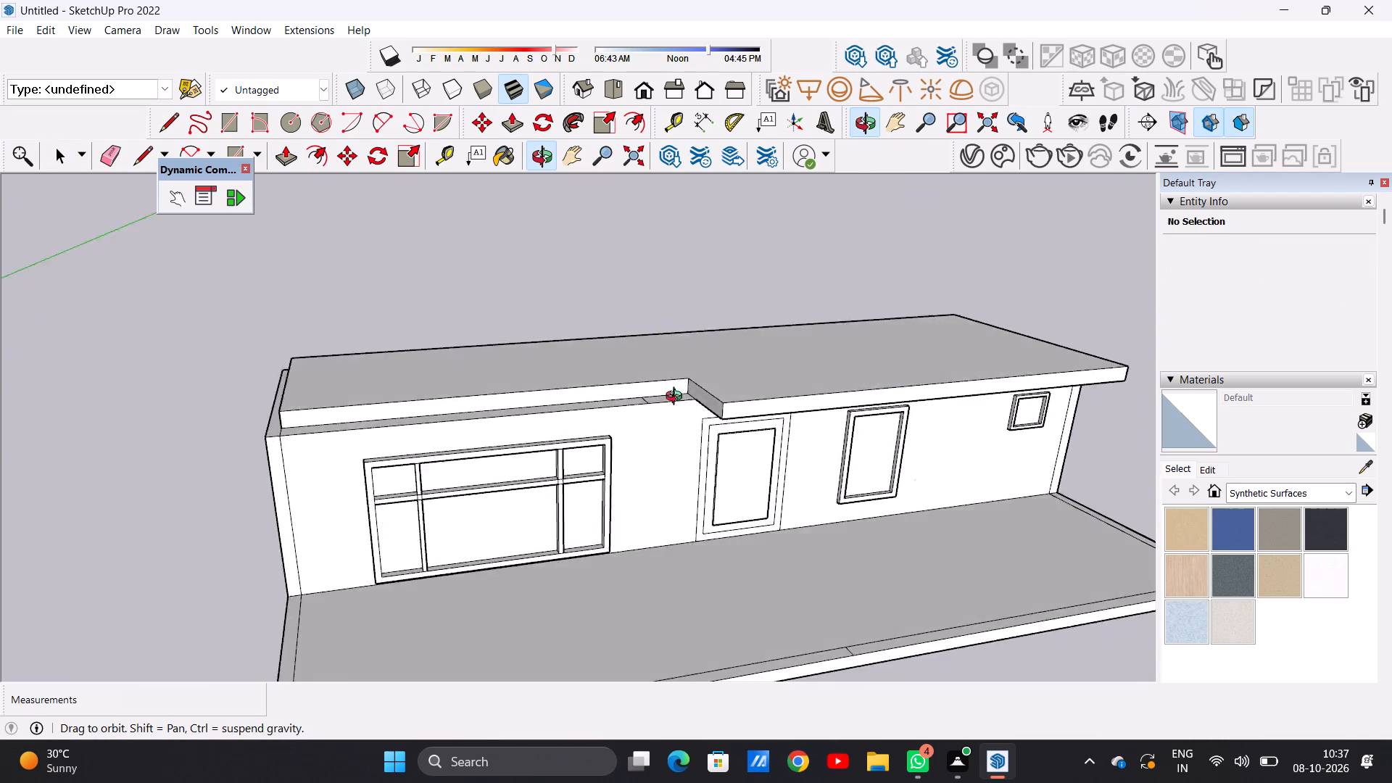
middle_click_drag(677, 398, 614, 353)
scroll(634, 397, "down", 6)
scroll(641, 402, "up", 1)
middle_click_drag(866, 429, 554, 439)
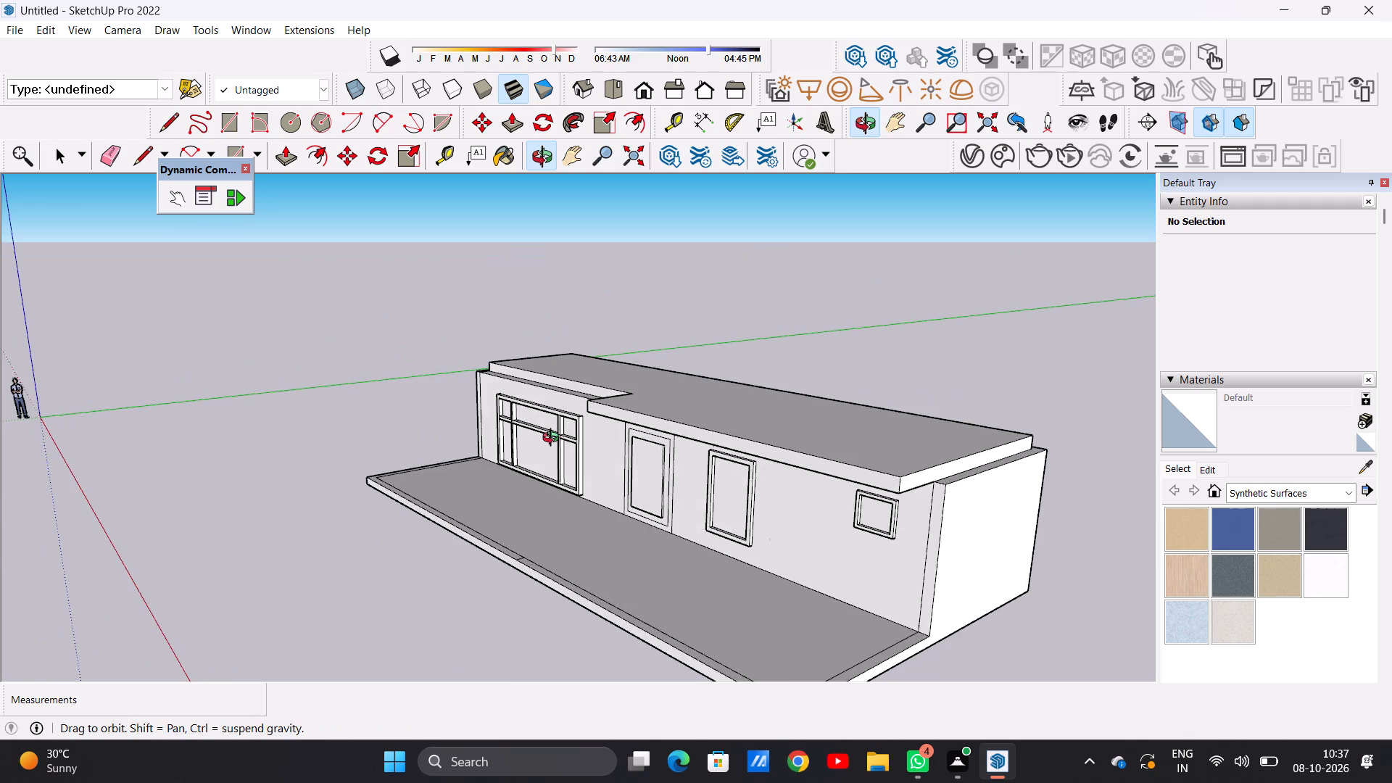
middle_click_drag(554, 439, 845, 460)
scroll(837, 456, "down", 1)
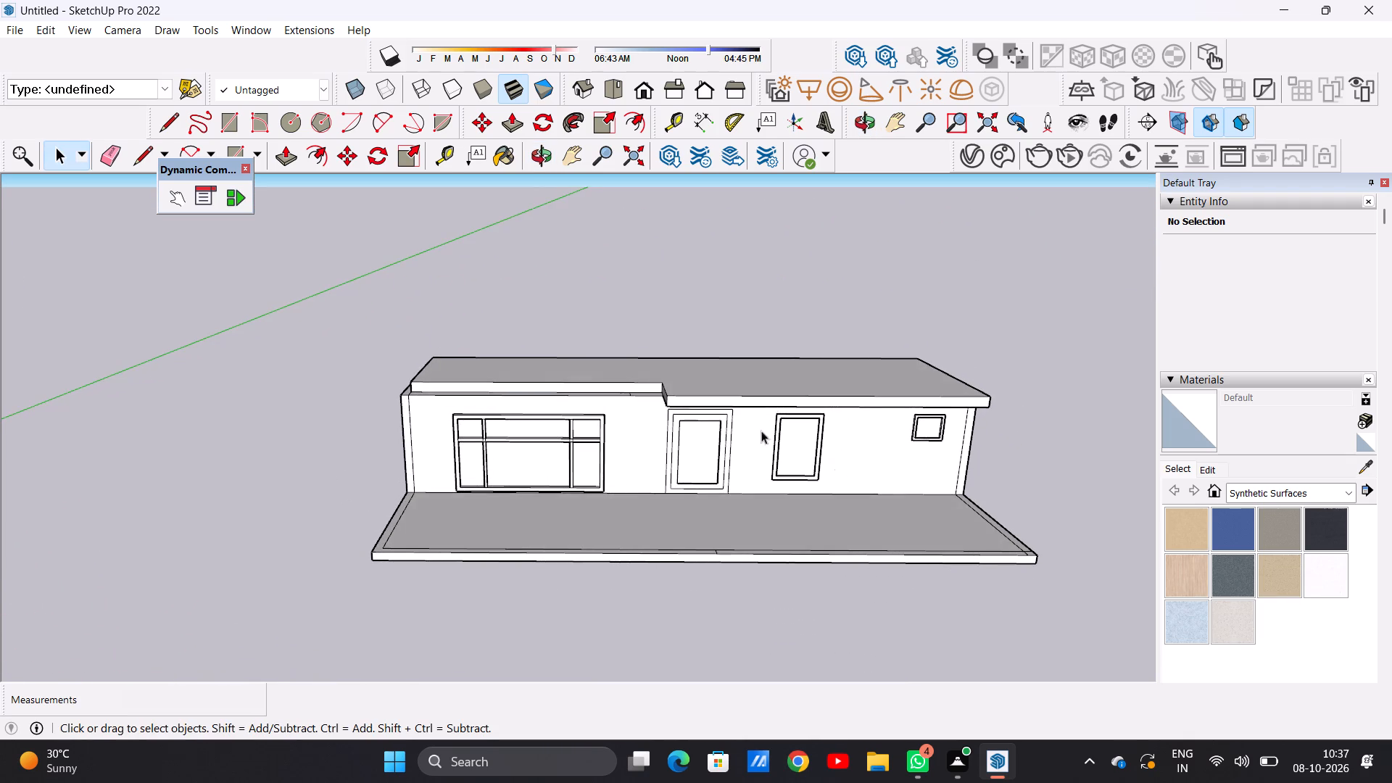
scroll(684, 398, "up", 3)
scroll(684, 398, "down", 1)
scroll(684, 398, "up", 7)
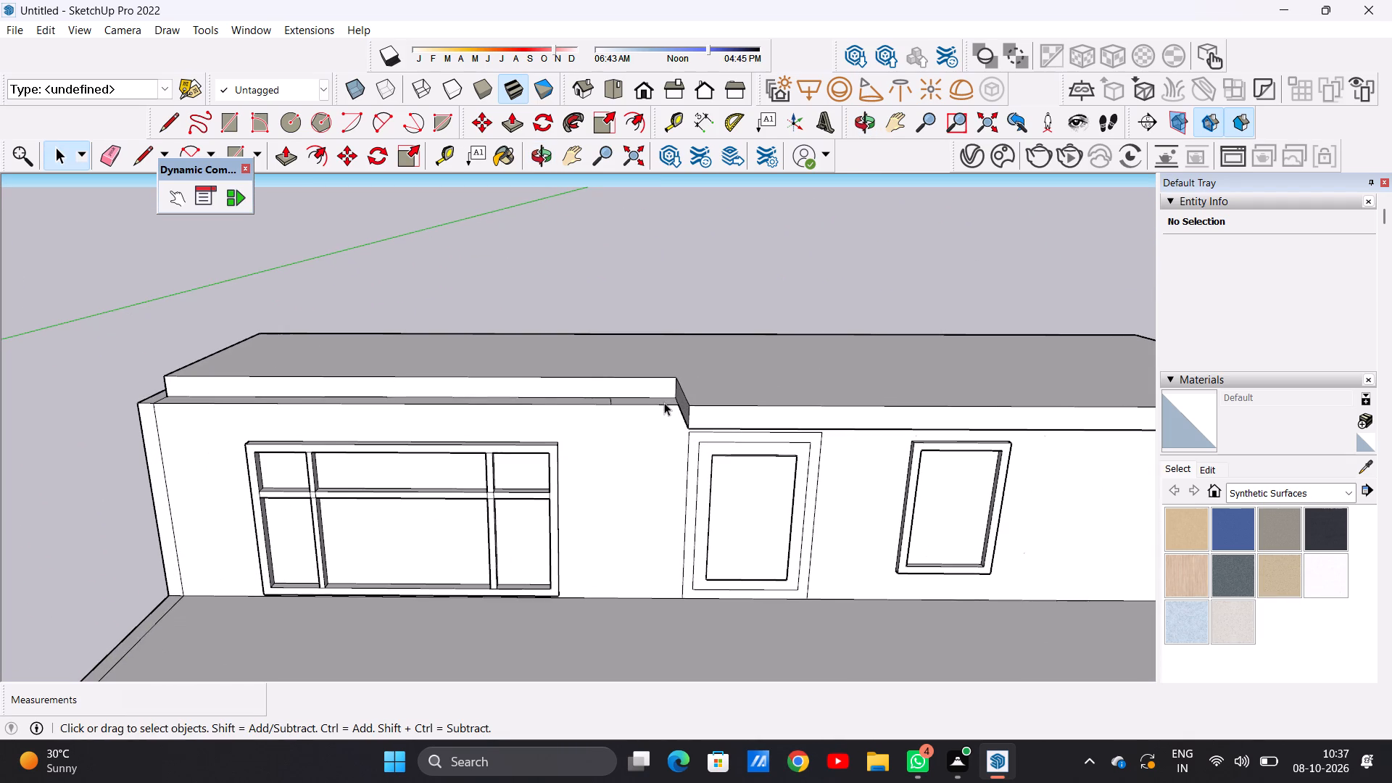
scroll(589, 377, "down", 9)
middle_click_drag(650, 397, 355, 365)
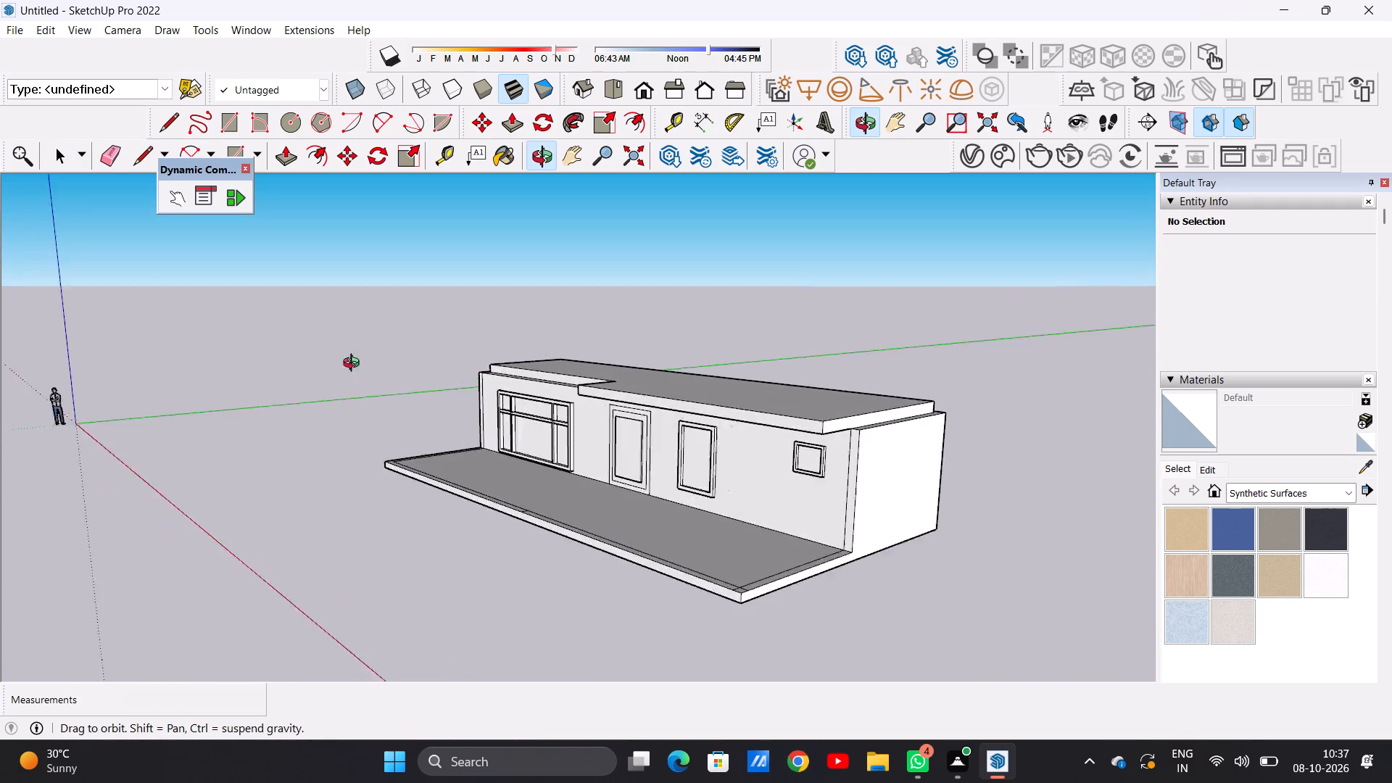
middle_click_drag(355, 365, 544, 378)
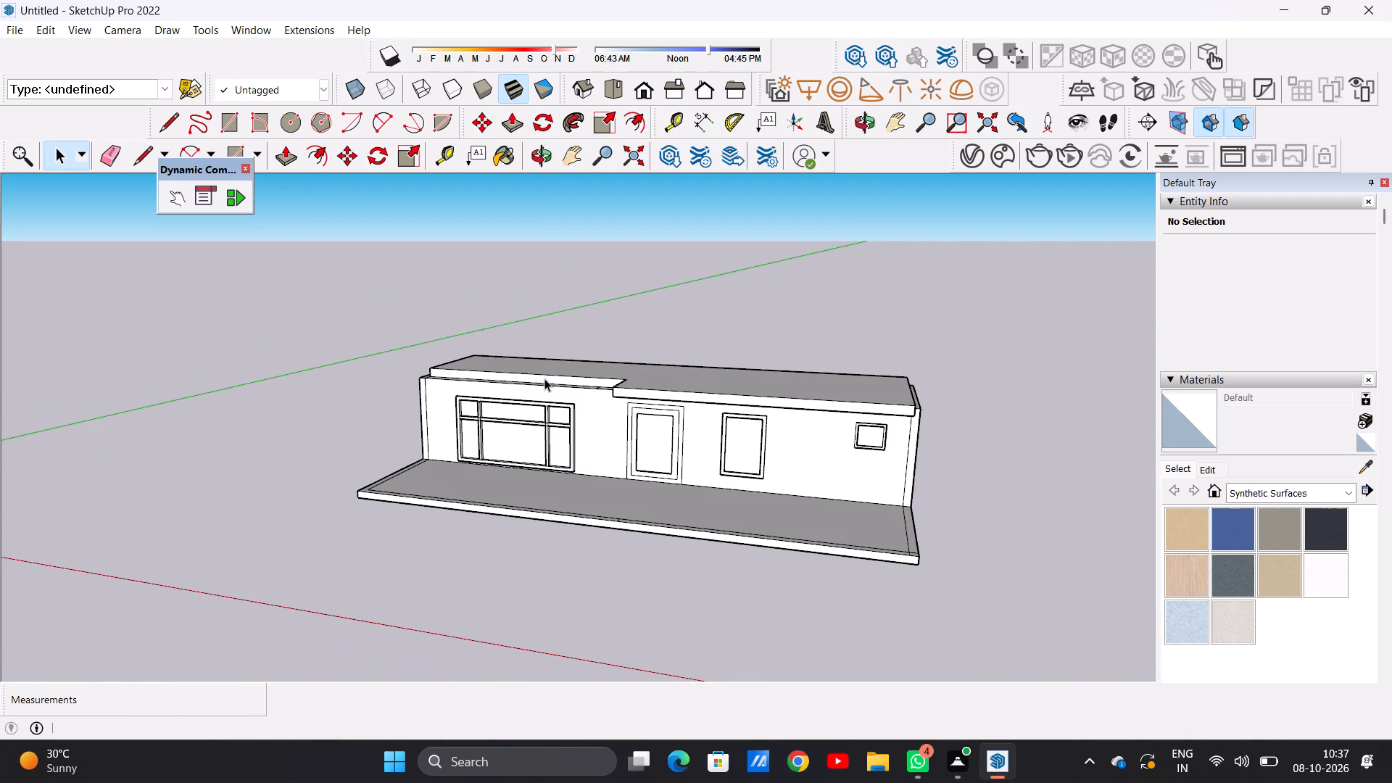
Examine the whole elevation in the standard front view and from a raised front view.
left_click(639, 99)
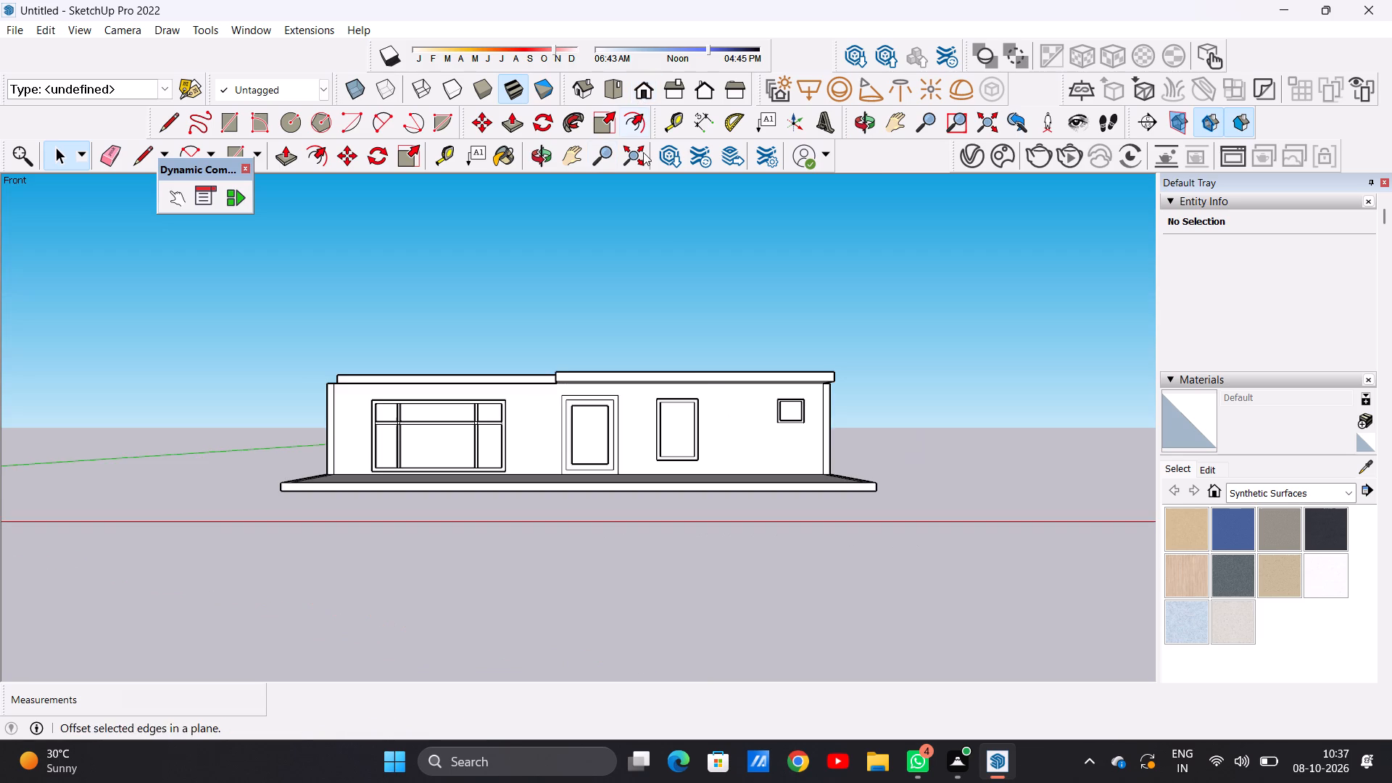
scroll(847, 333, "down", 4)
scroll(652, 470, "up", 5)
scroll(737, 362, "down", 7)
middle_click_drag(742, 355, 750, 498)
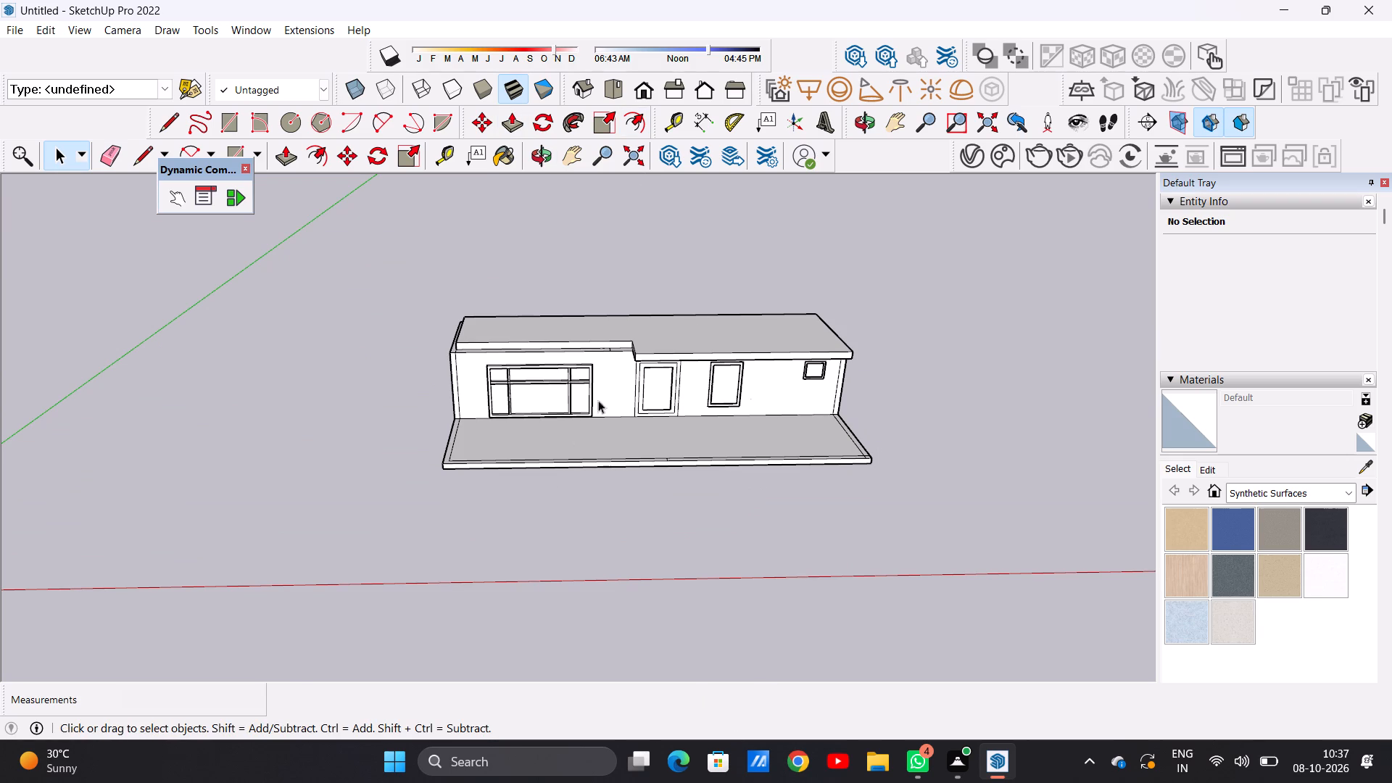
scroll(655, 372, "up", 13)
scroll(653, 381, "down", 1)
scroll(653, 381, "up", 1)
scroll(653, 381, "down", 3)
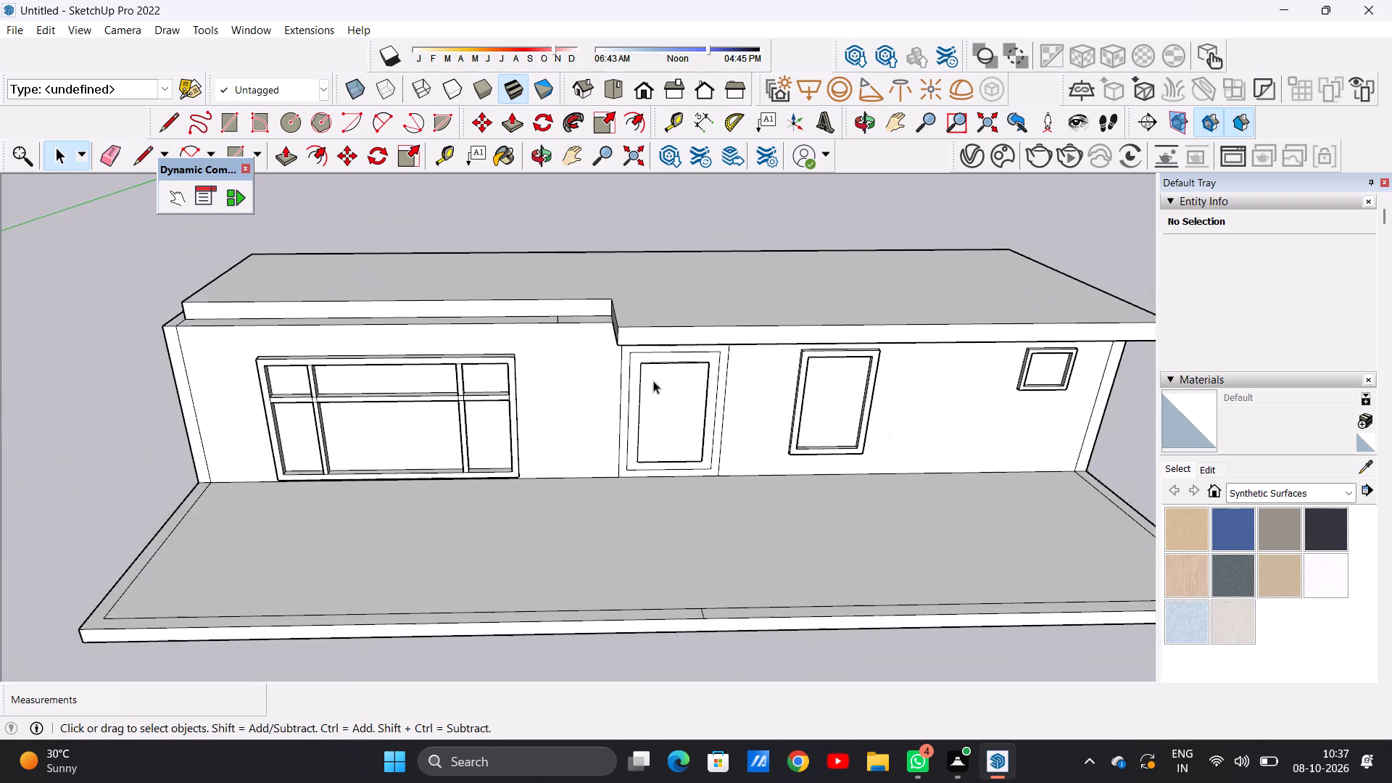
scroll(653, 381, "down", 6)
scroll(662, 370, "up", 1)
scroll(664, 373, "down", 1)
scroll(626, 393, "up", 7)
scroll(676, 312, "down", 3)
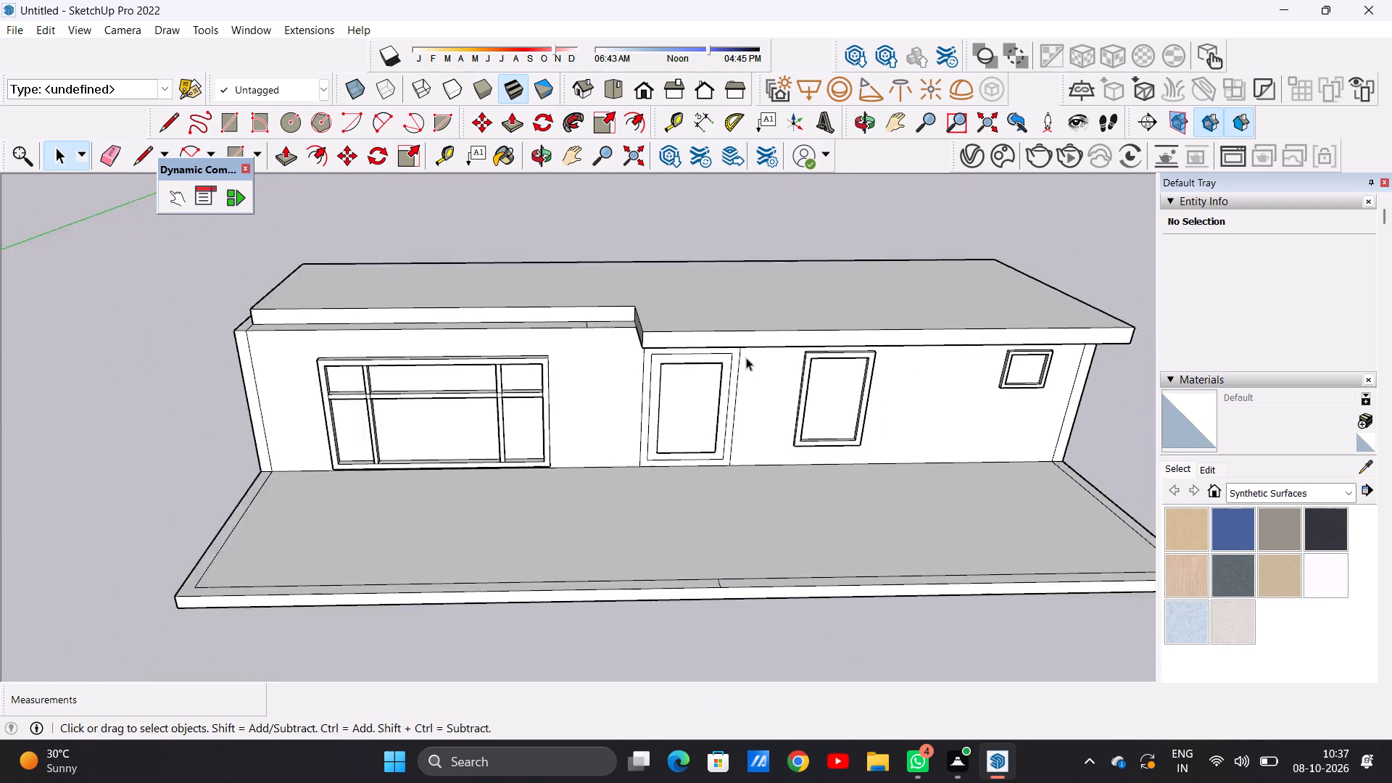
scroll(746, 357, "down", 2)
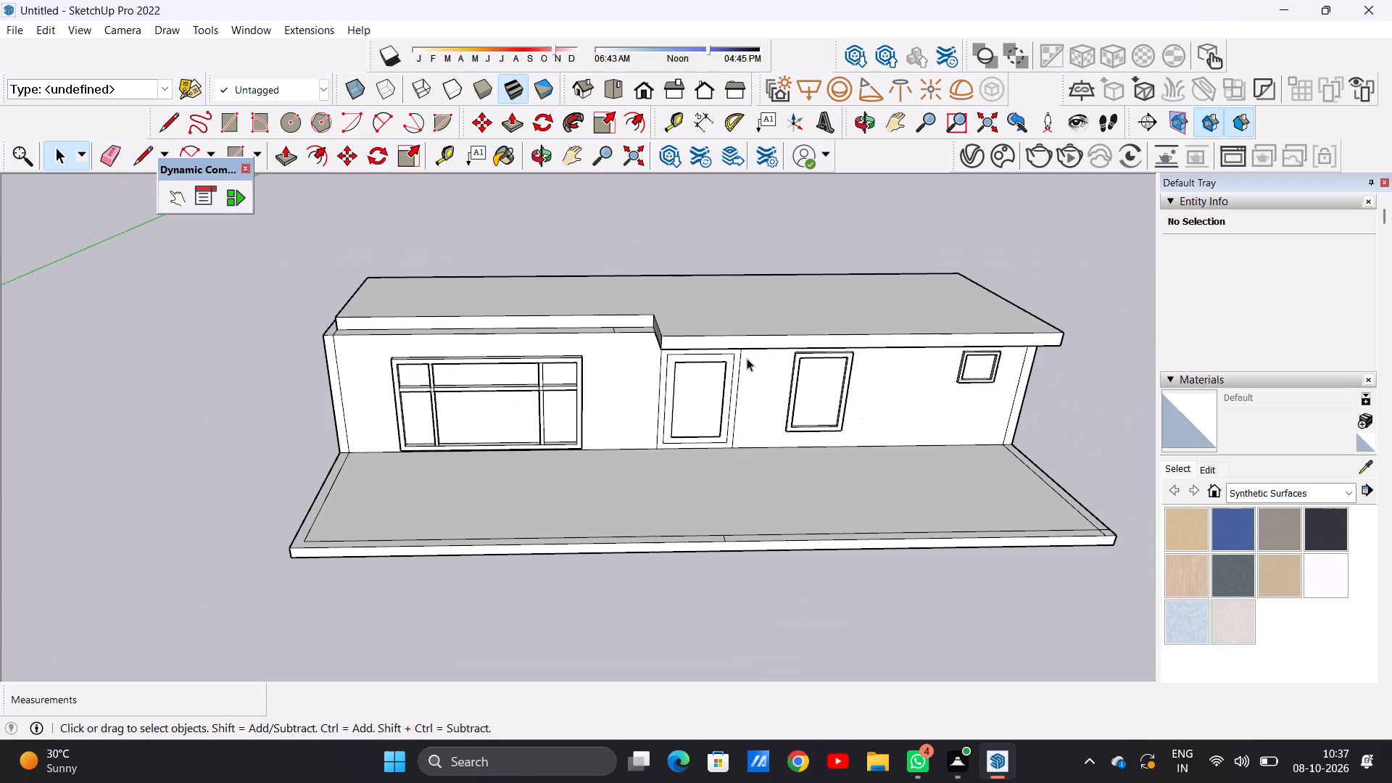
scroll(744, 367, "down", 1)
scroll(744, 392, "up", 1)
scroll(747, 401, "down", 1)
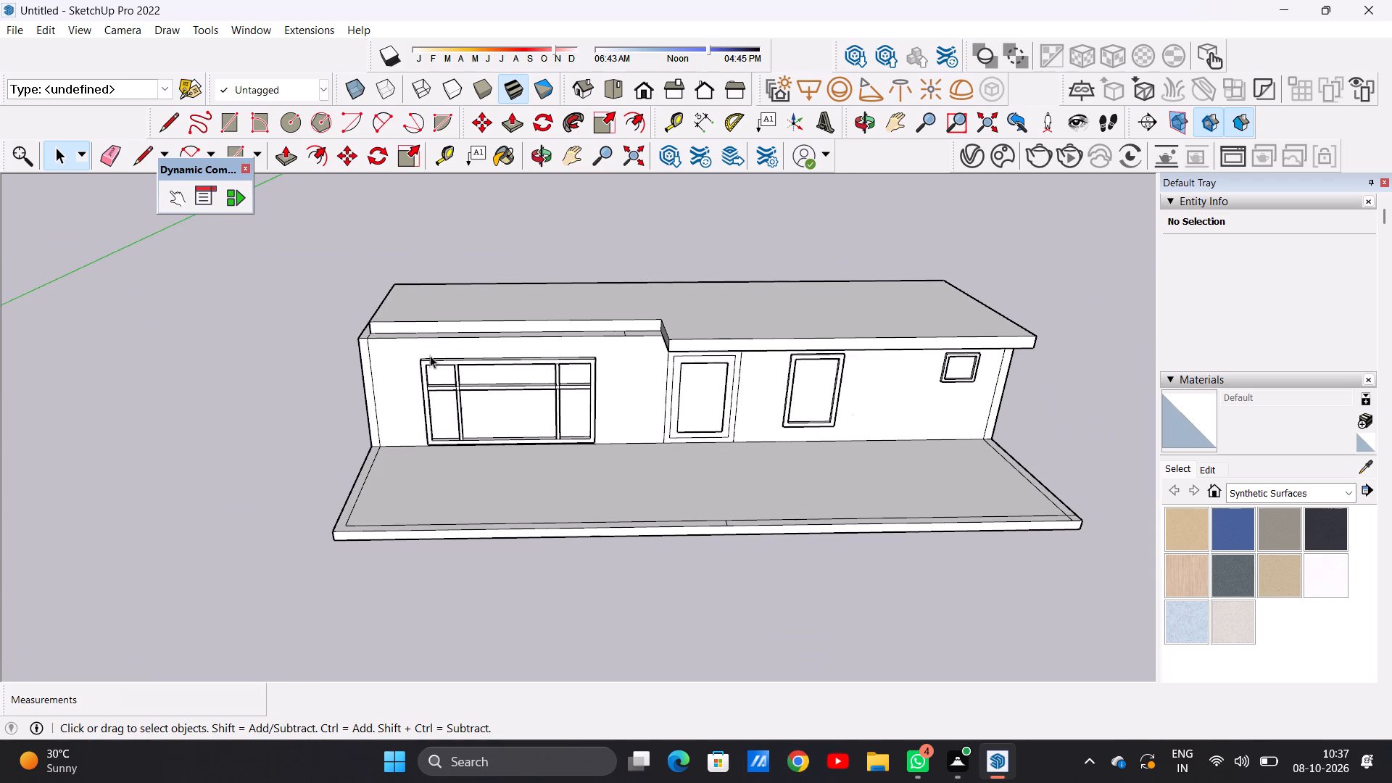
Push/Pull the roof slab's front face above the large window outward until it is flush with the front wall.
scroll(369, 354, "up", 4)
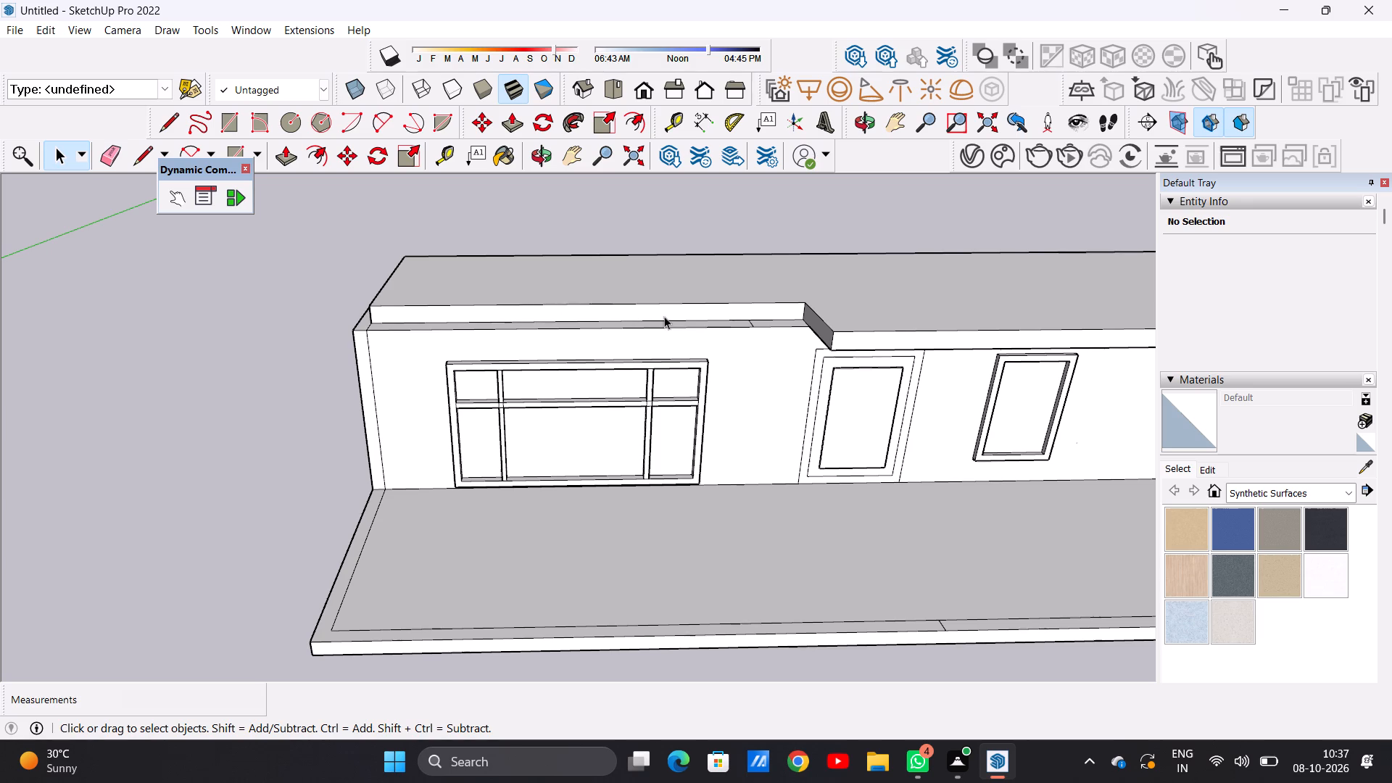
scroll(710, 340, "up", 4)
scroll(747, 331, "down", 6)
middle_click_drag(590, 336, 754, 345)
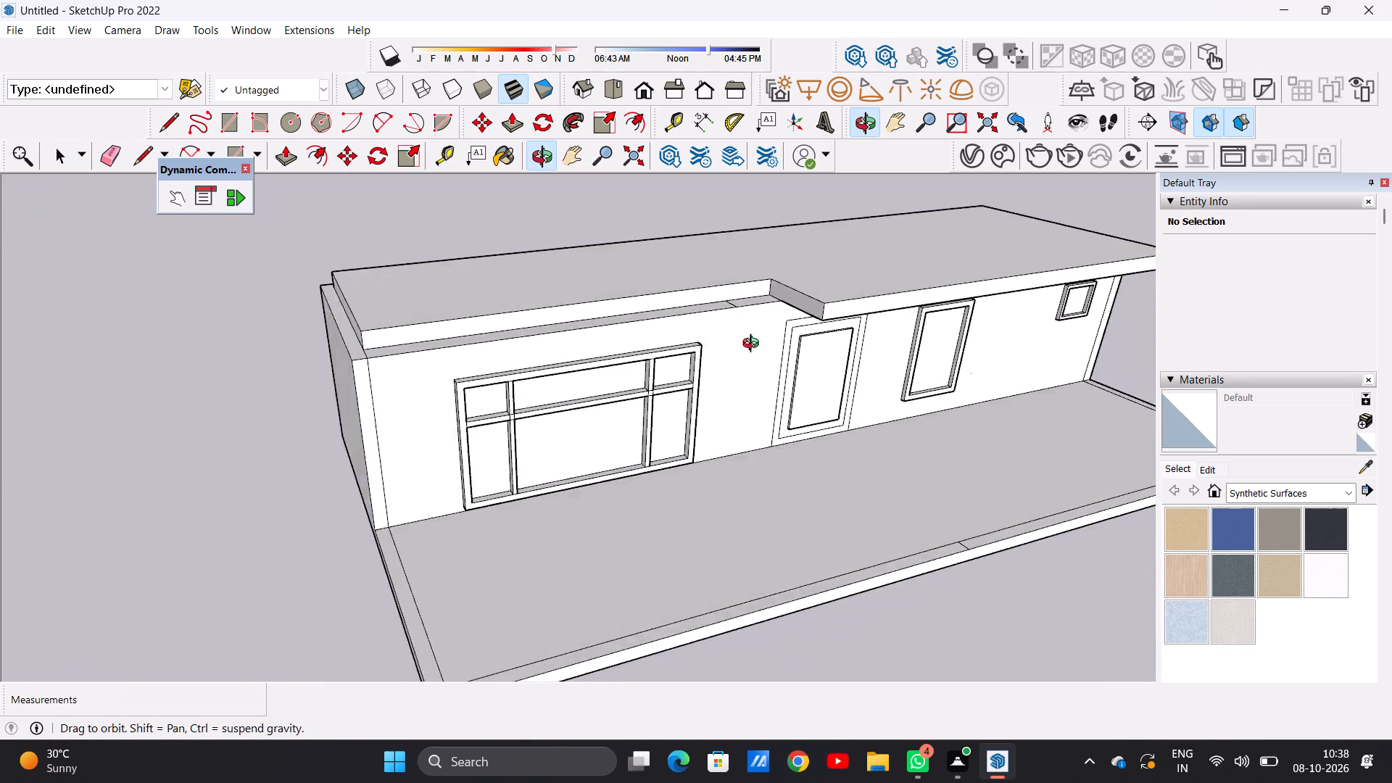
middle_click_drag(754, 345, 863, 345)
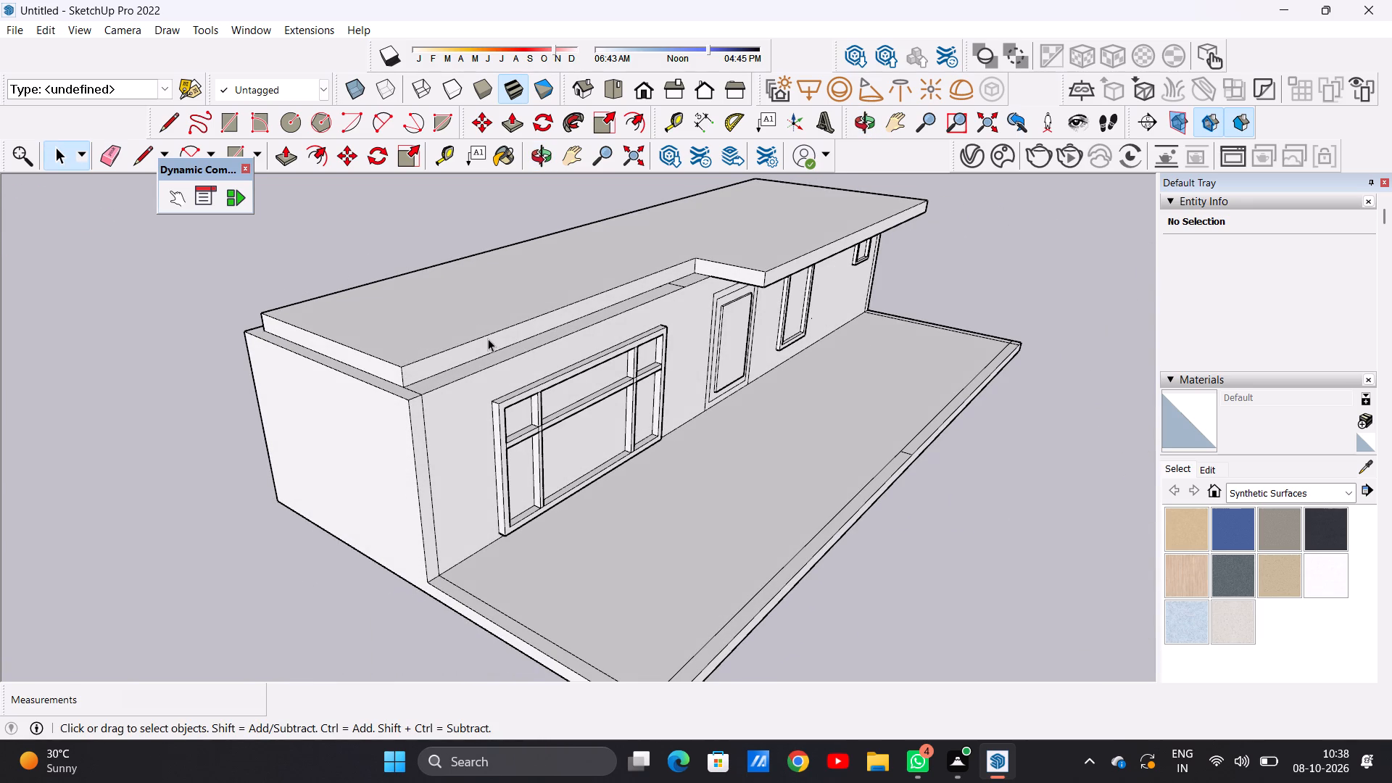
scroll(488, 339, "up", 3)
scroll(654, 350, "down", 5)
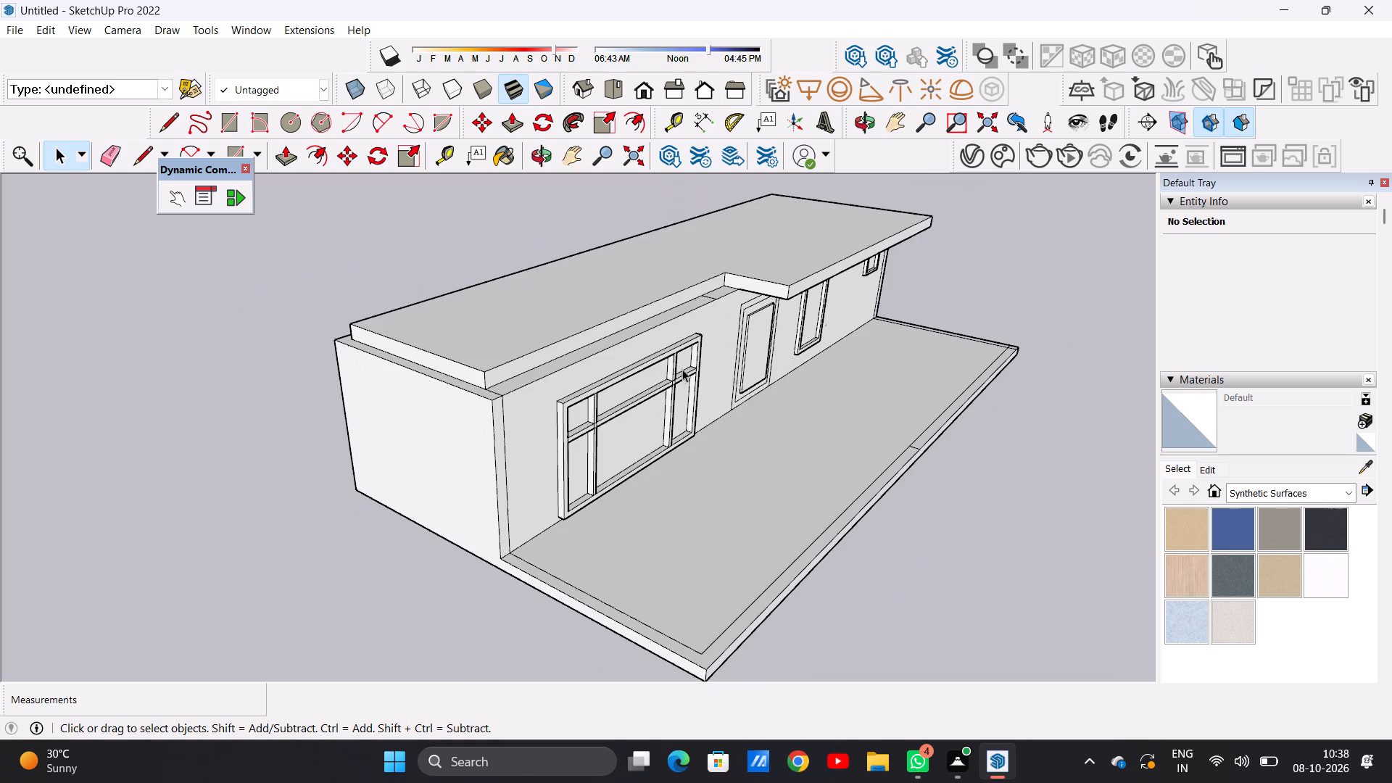
scroll(682, 369, "down", 4)
scroll(617, 355, "down", 1)
scroll(616, 355, "up", 1)
scroll(616, 355, "down", 2)
scroll(616, 355, "up", 7)
scroll(594, 362, "down", 2)
scroll(594, 362, "up", 3)
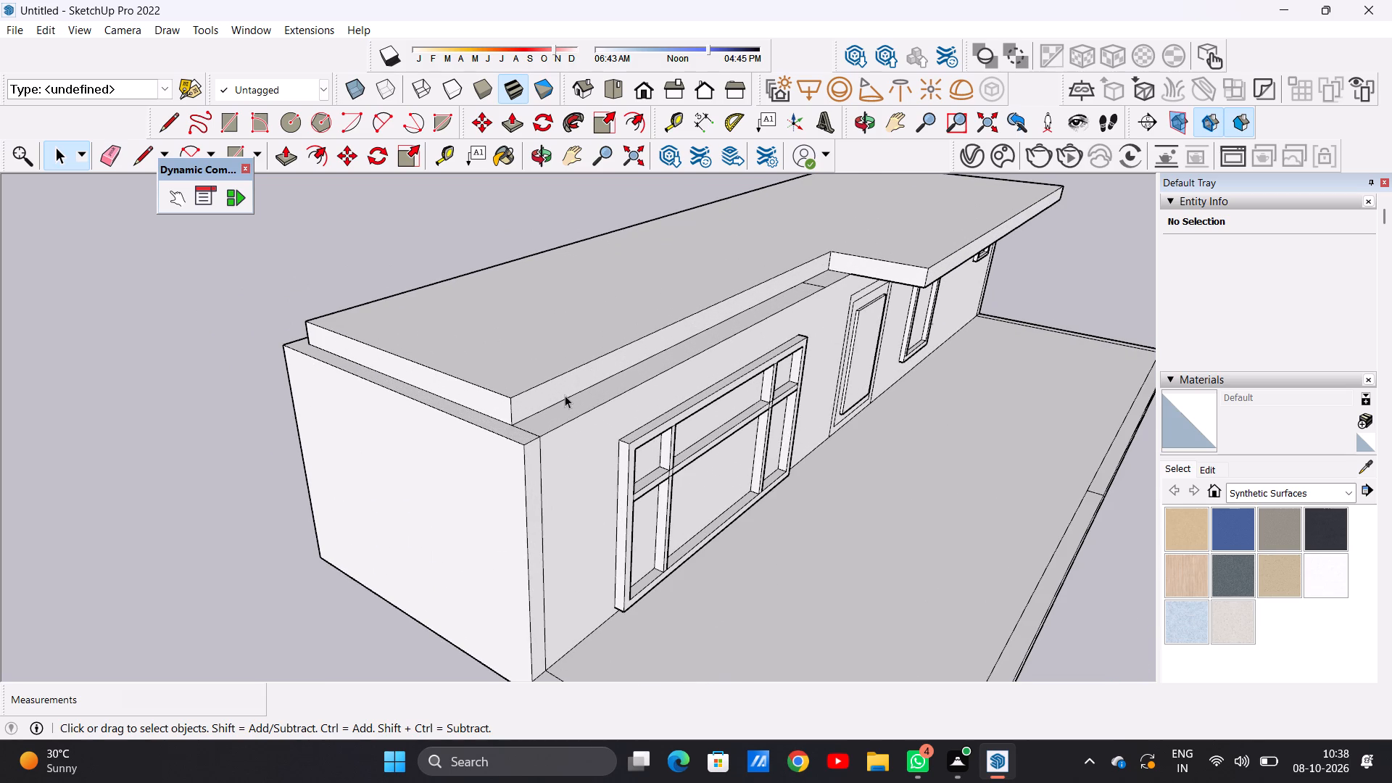
scroll(547, 397, "up", 3)
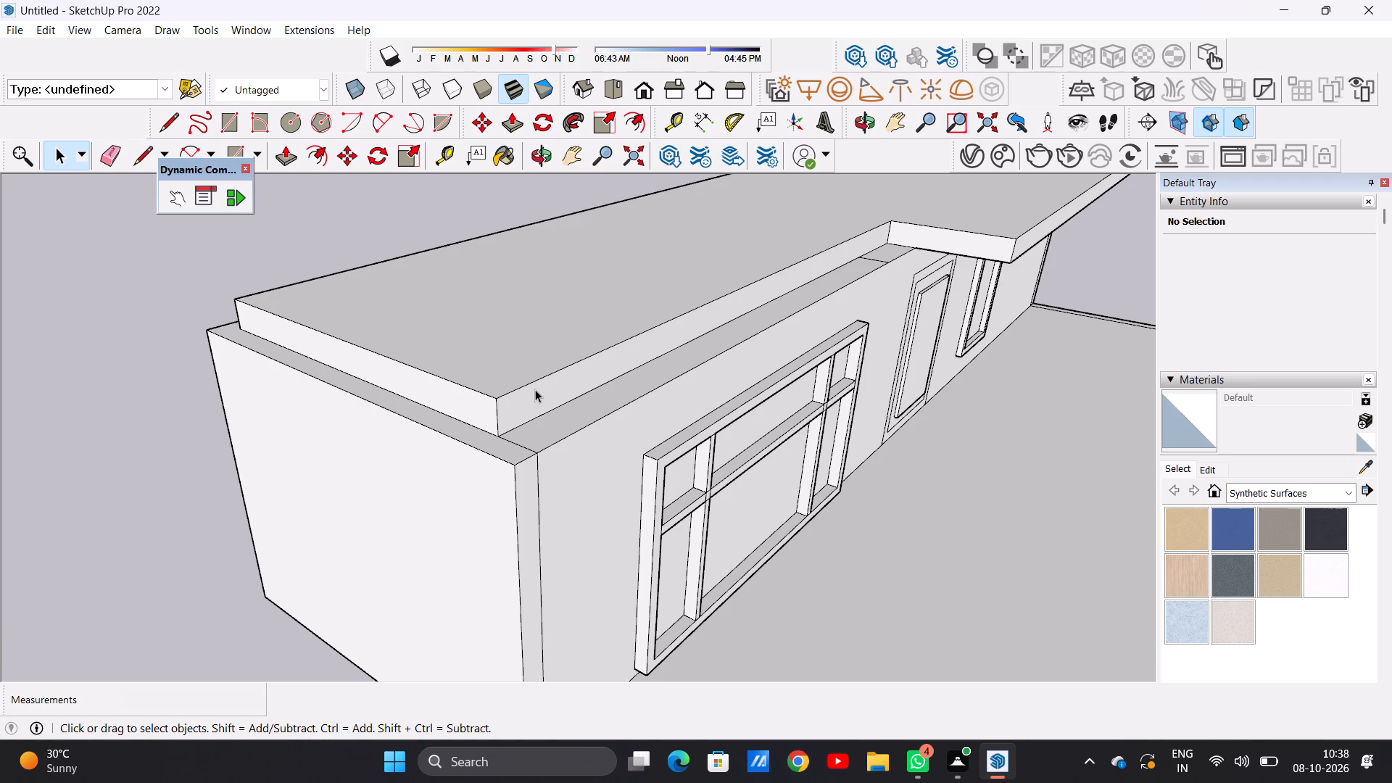
key("p")
scroll(507, 402, "up", 5)
left_click(507, 402)
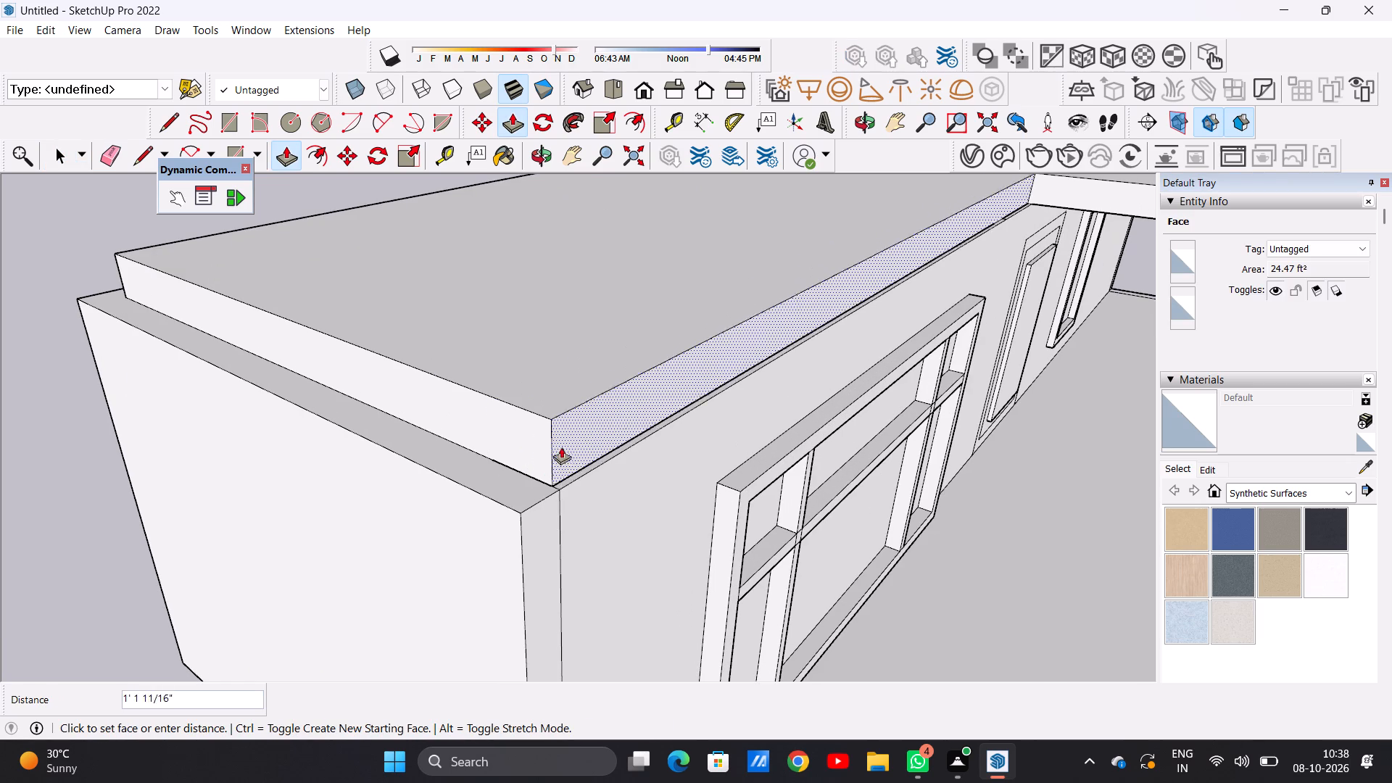
left_click(560, 489)
key("space")
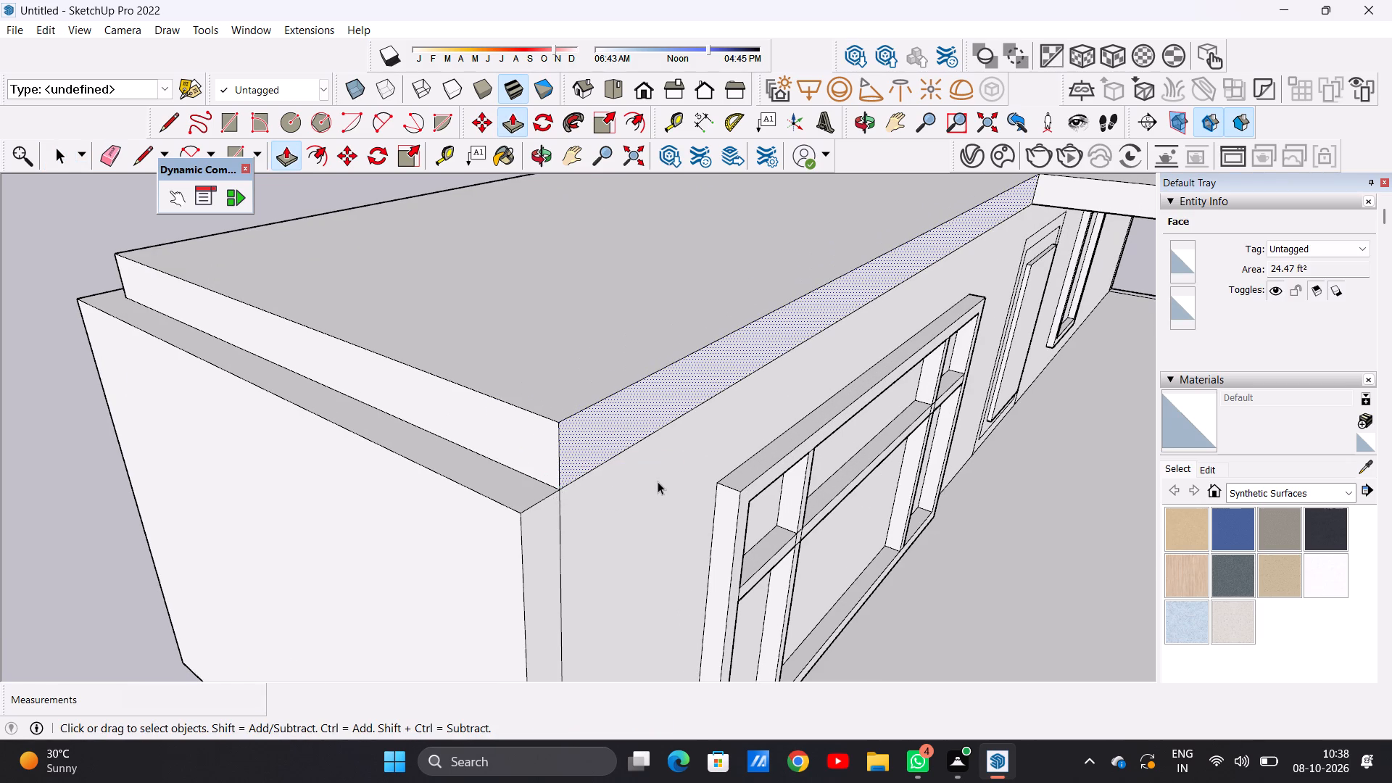
Examine the front elevation and the stepped roof slab edge from several front angles.
scroll(658, 481, "down", 12)
middle_click_drag(792, 494, 536, 420)
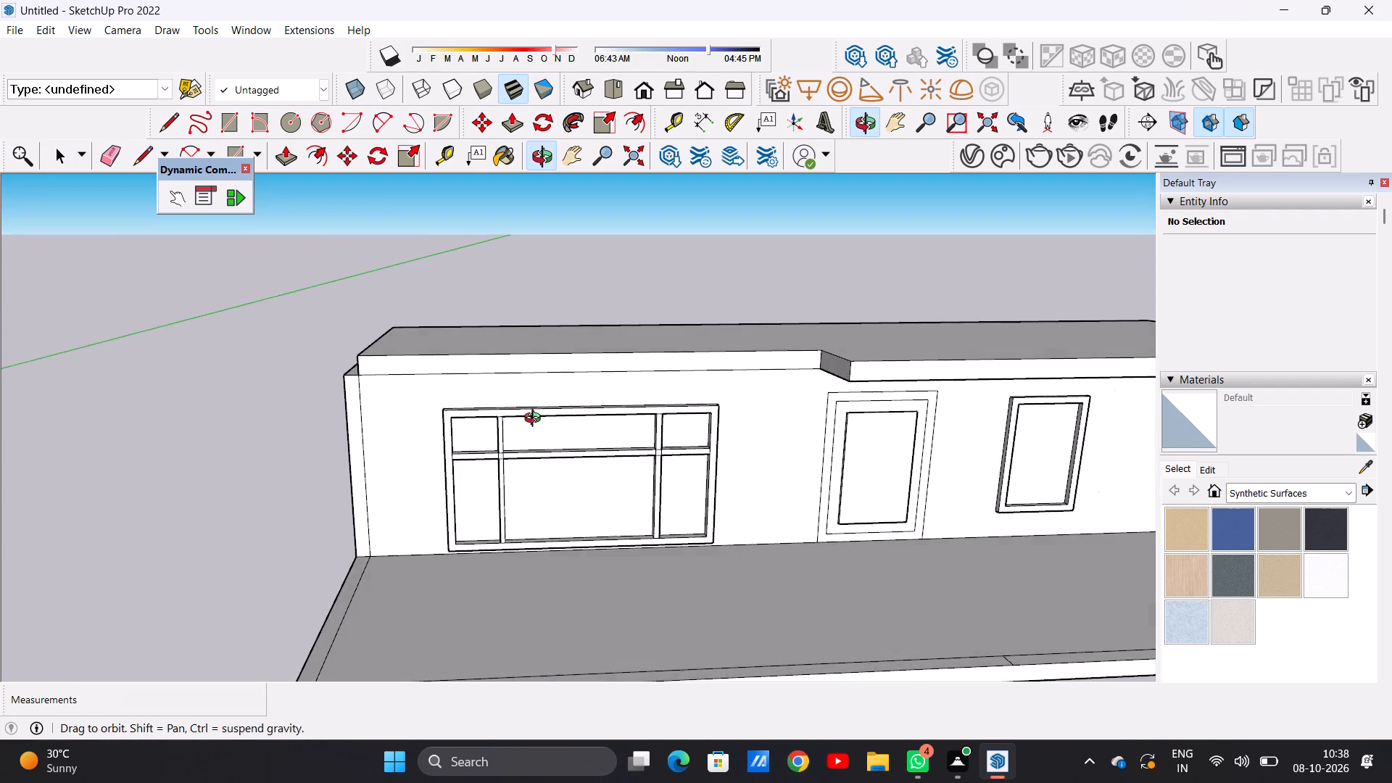
middle_click_drag(536, 420, 492, 435)
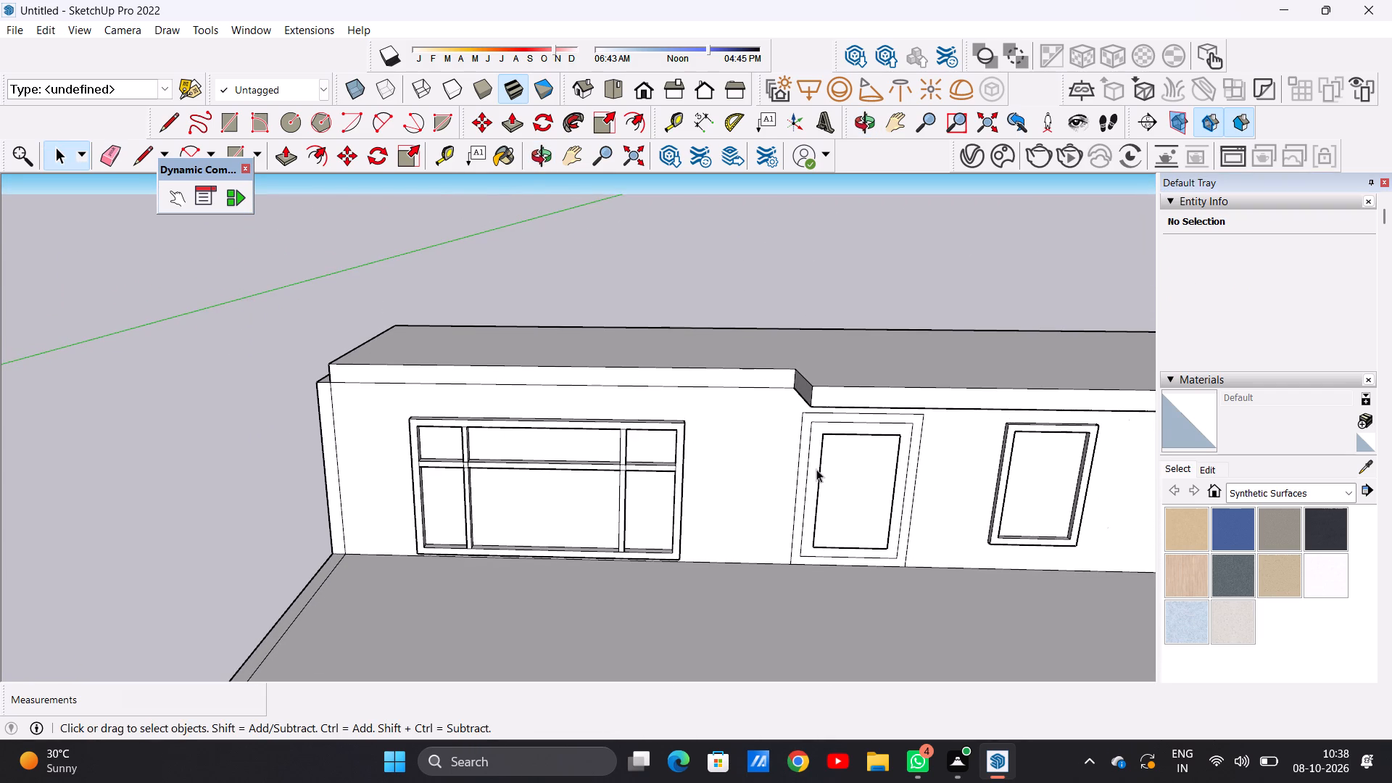
middle_click_drag(815, 469, 809, 415)
scroll(766, 452, "down", 10)
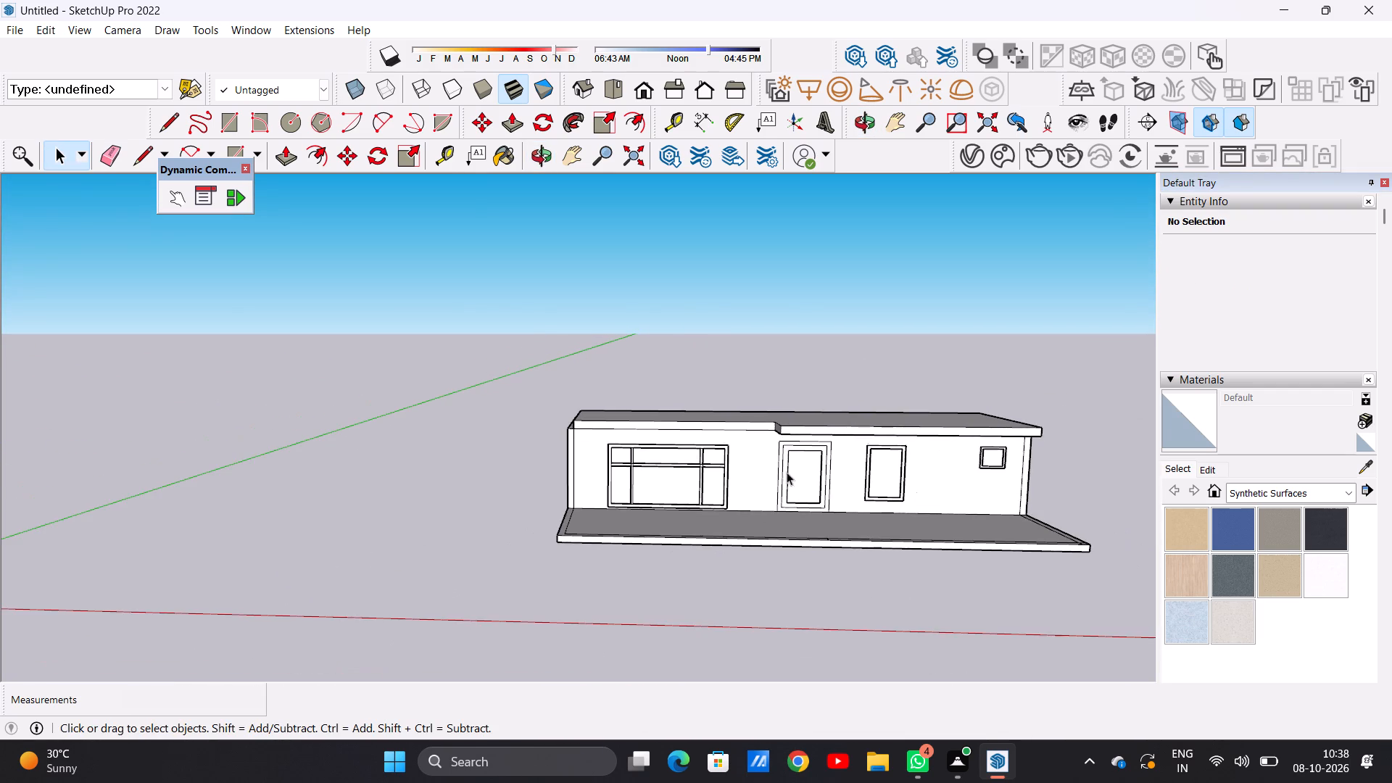
scroll(845, 486, "up", 3)
middle_click_drag(620, 405, 579, 396)
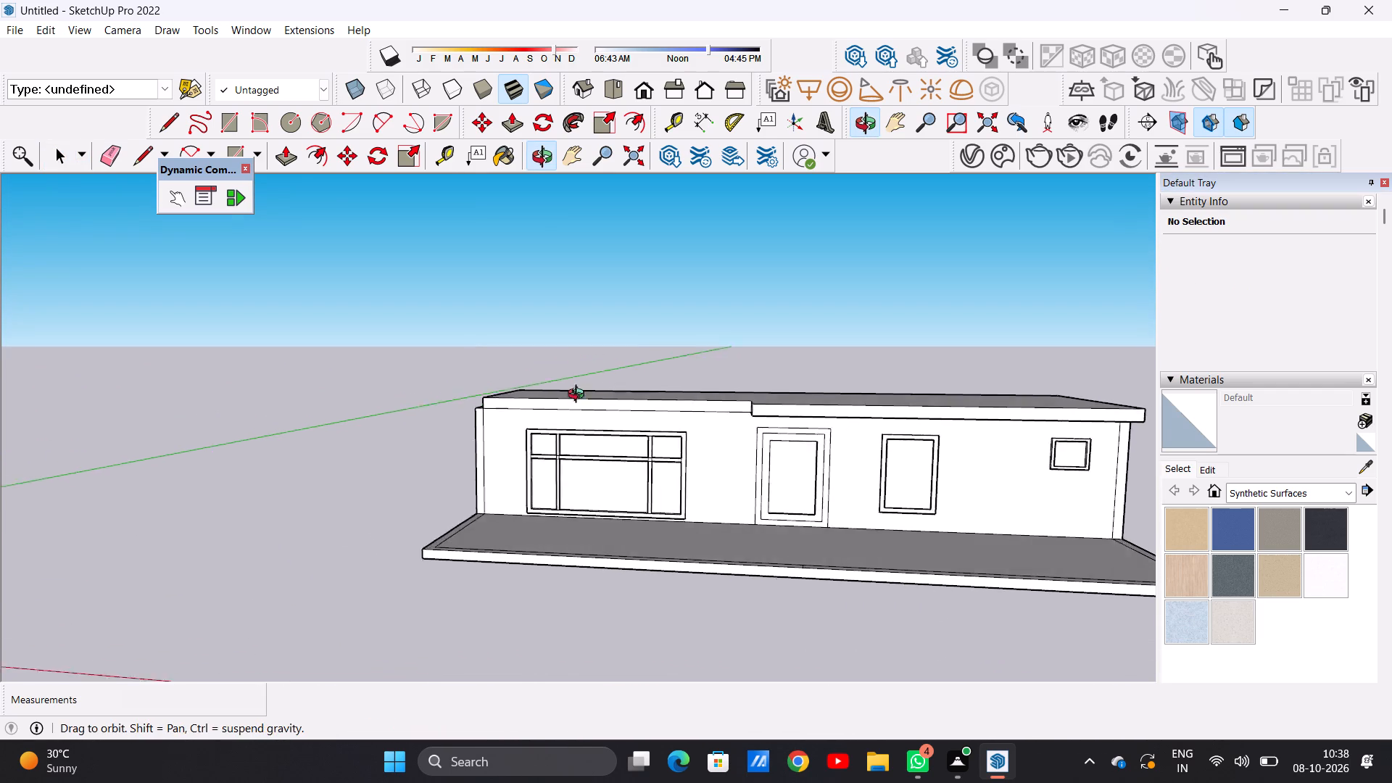
middle_click_drag(579, 396, 538, 383)
middle_click(646, 410)
middle_click_drag(726, 516, 848, 529)
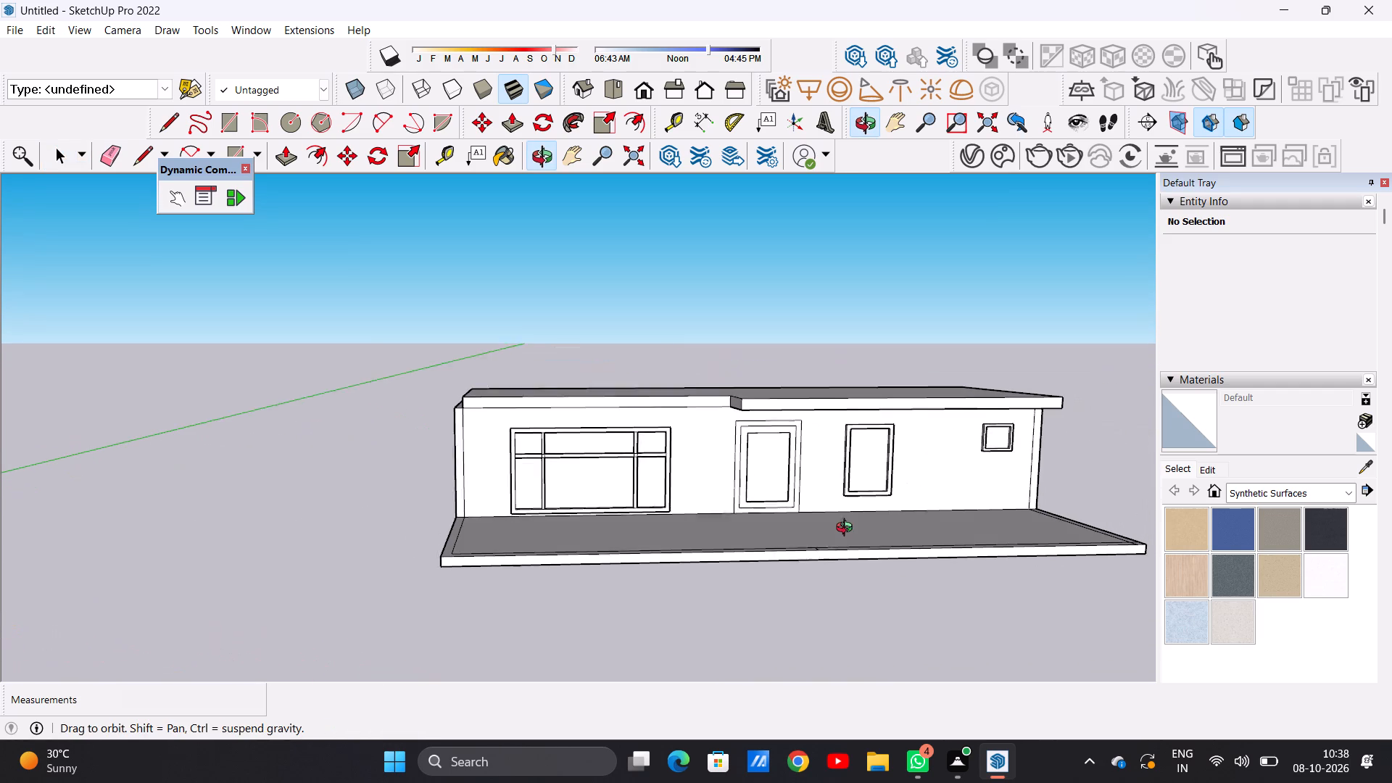
middle_click_drag(848, 529, 849, 528)
scroll(711, 467, "up", 1)
scroll(722, 541, "down", 1)
scroll(934, 560, "down", 3)
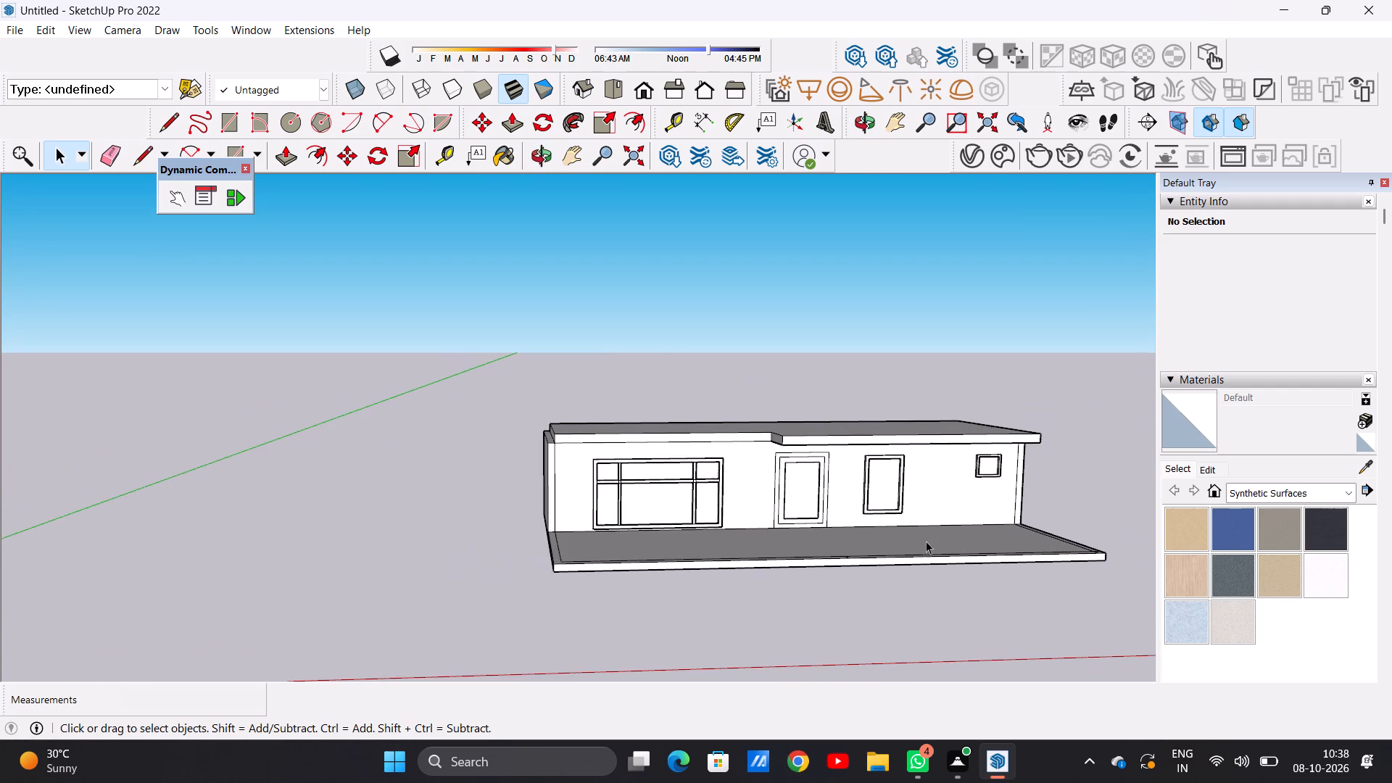
scroll(974, 534, "down", 2)
Examine the villa from the end with the small square window, including the end wall and the terrace corner.
middle_click_drag(1002, 529, 676, 601)
scroll(689, 505, "down", 5)
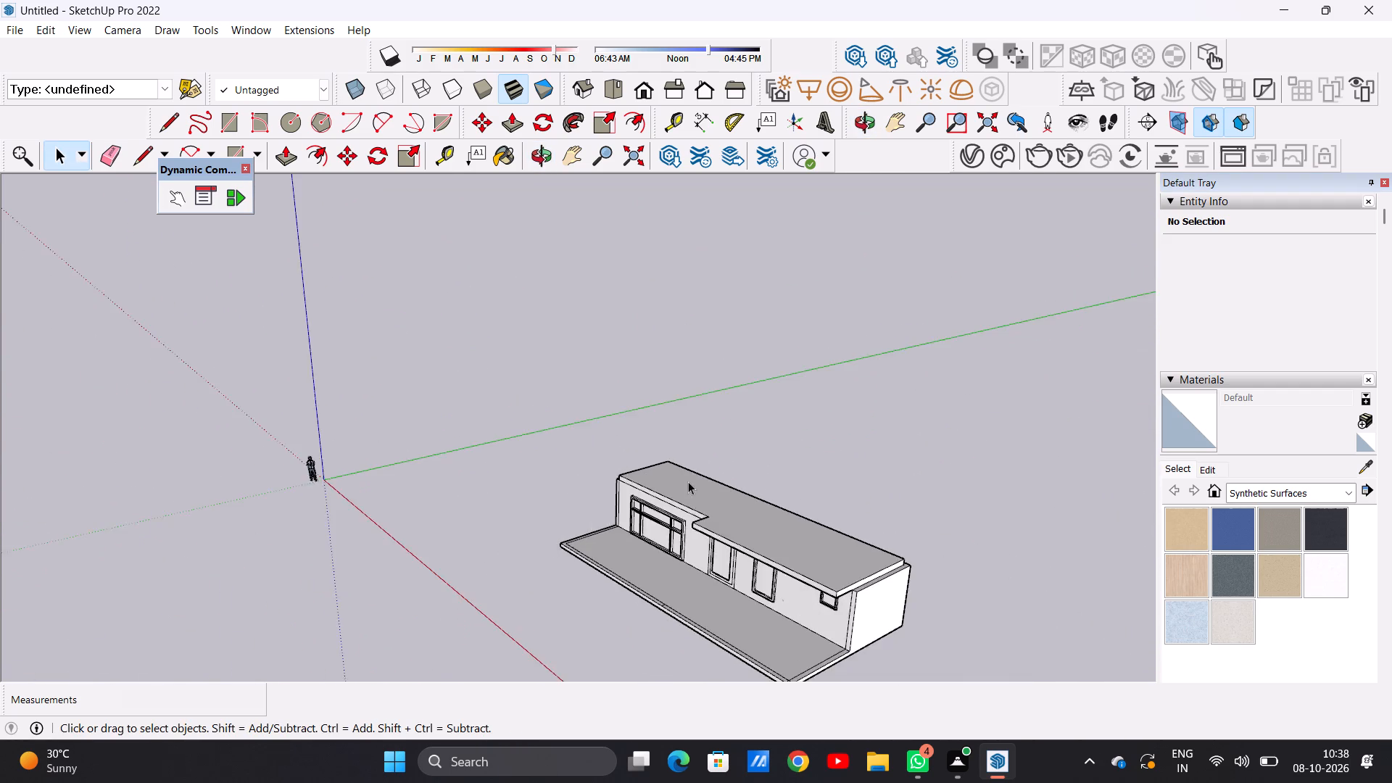
scroll(688, 481, "down", 4)
scroll(846, 666, "up", 5)
scroll(718, 562, "up", 7)
scroll(747, 600, "down", 1)
scroll(747, 600, "up", 1)
scroll(747, 600, "down", 1)
scroll(747, 600, "up", 4)
scroll(747, 600, "down", 1)
scroll(747, 600, "up", 4)
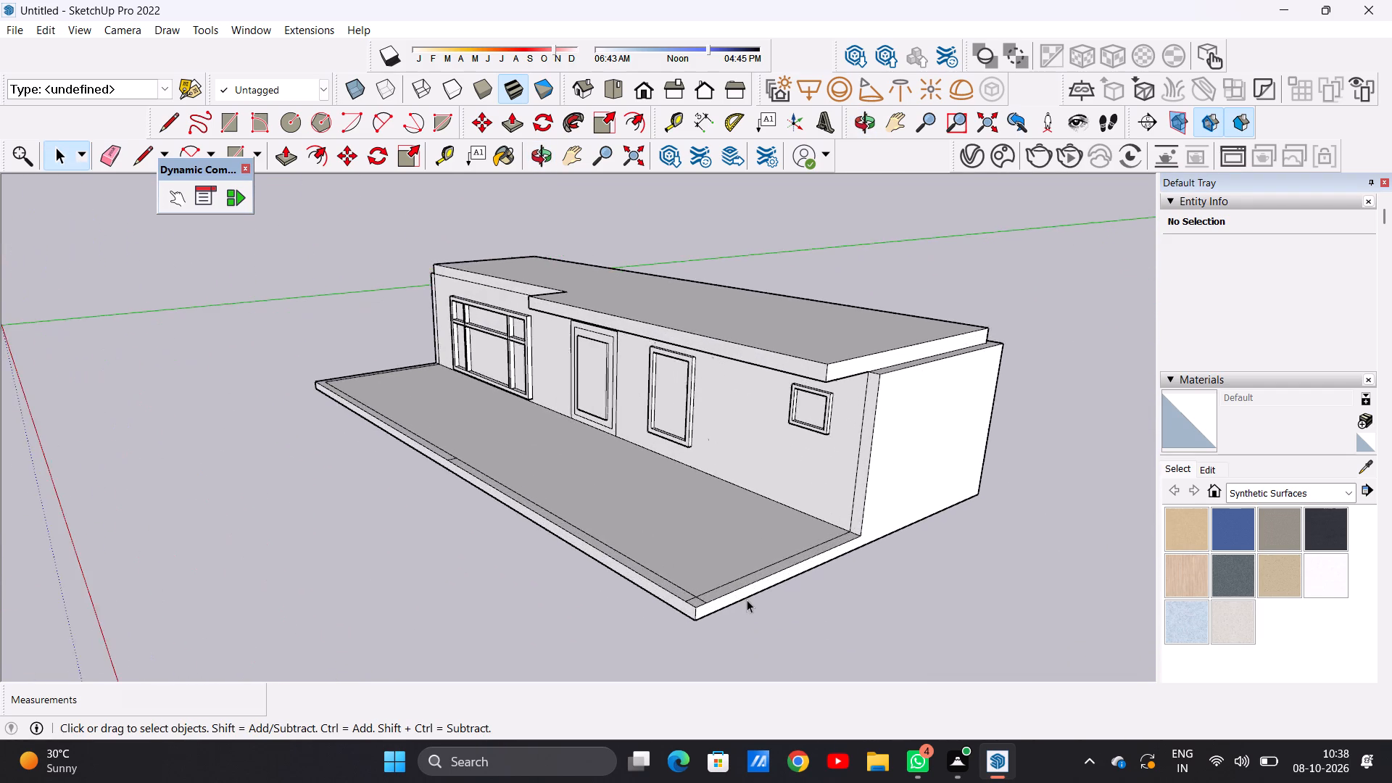
scroll(747, 600, "up", 2)
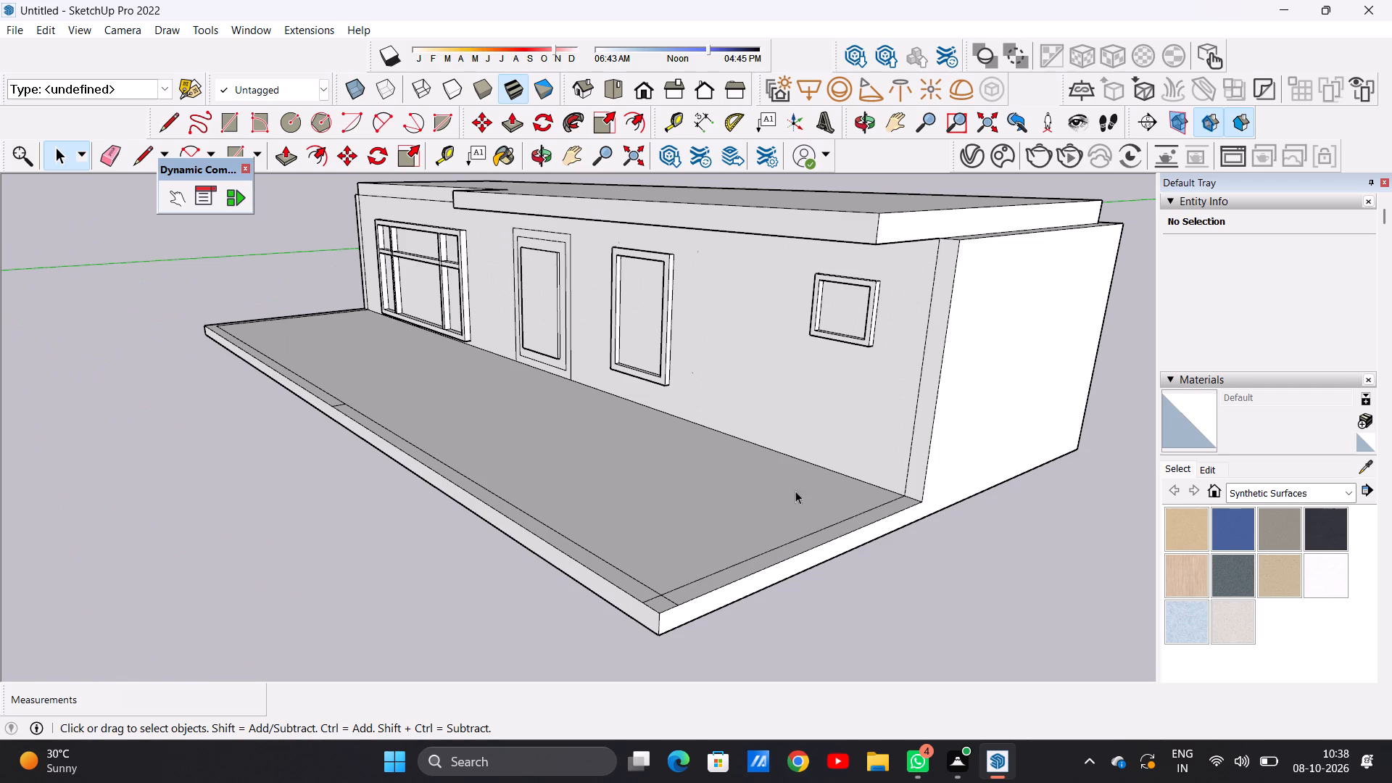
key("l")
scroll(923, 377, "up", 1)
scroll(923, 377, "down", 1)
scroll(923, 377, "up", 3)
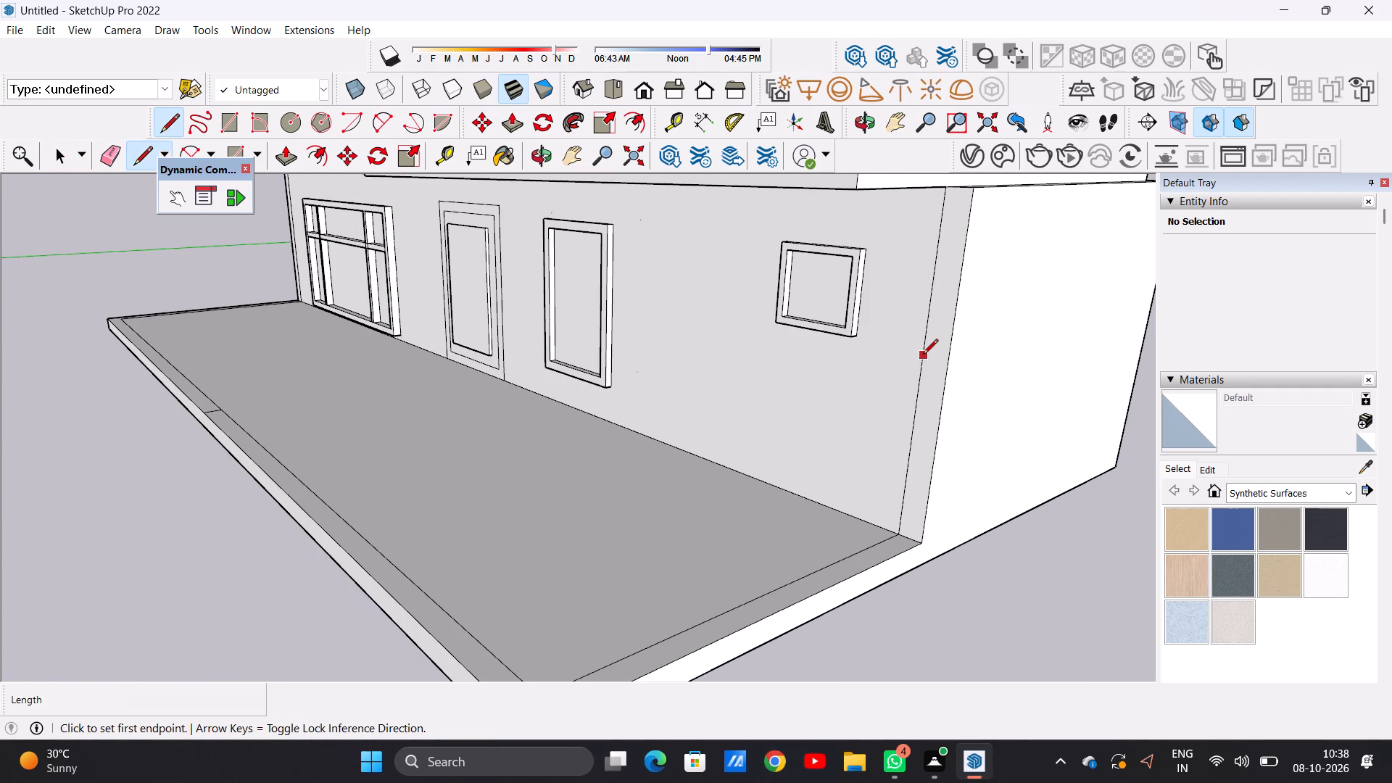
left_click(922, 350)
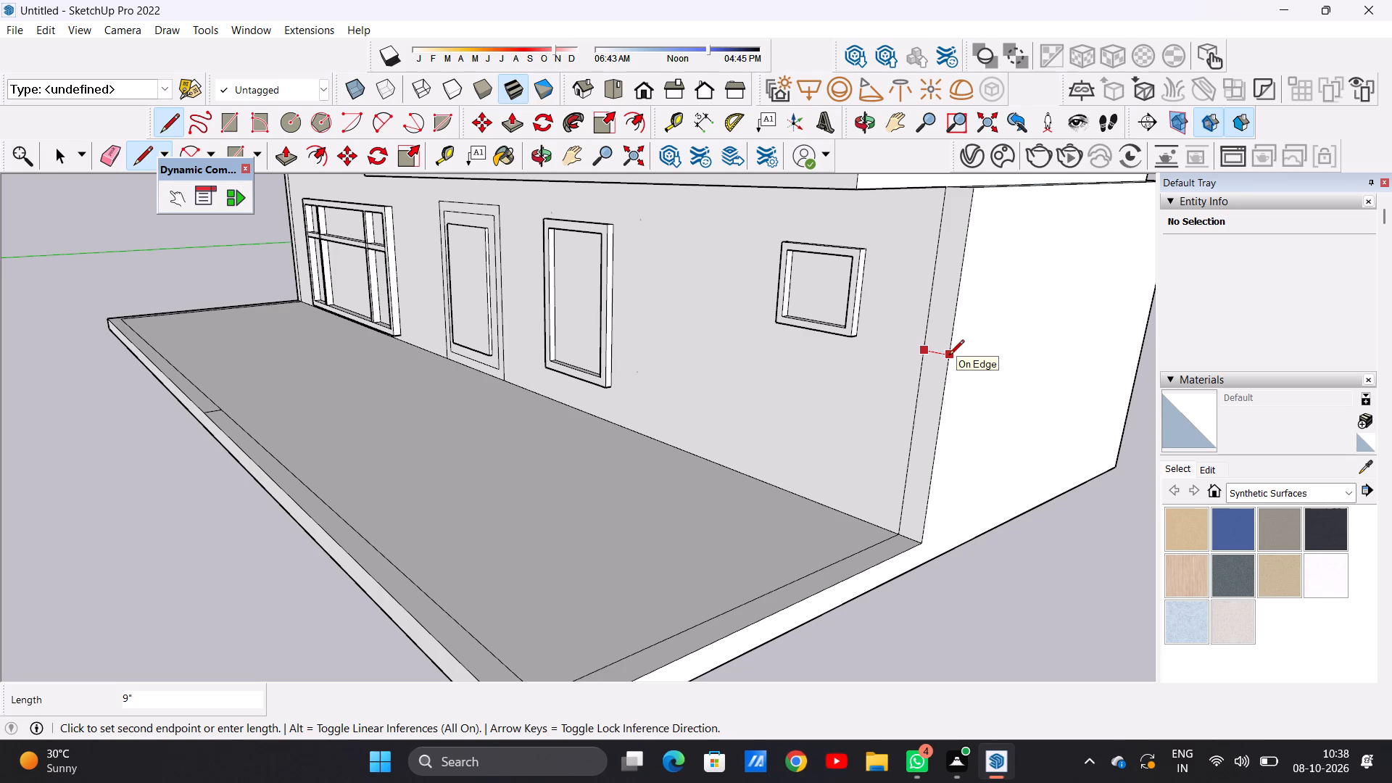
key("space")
Draw a 9" horizontal line across the end wall's narrow front face, slightly below the small square window.
scroll(951, 357, "down", 5)
scroll(954, 344, "up", 1)
middle_click_drag(954, 344, 1019, 289)
scroll(957, 300, "up", 7)
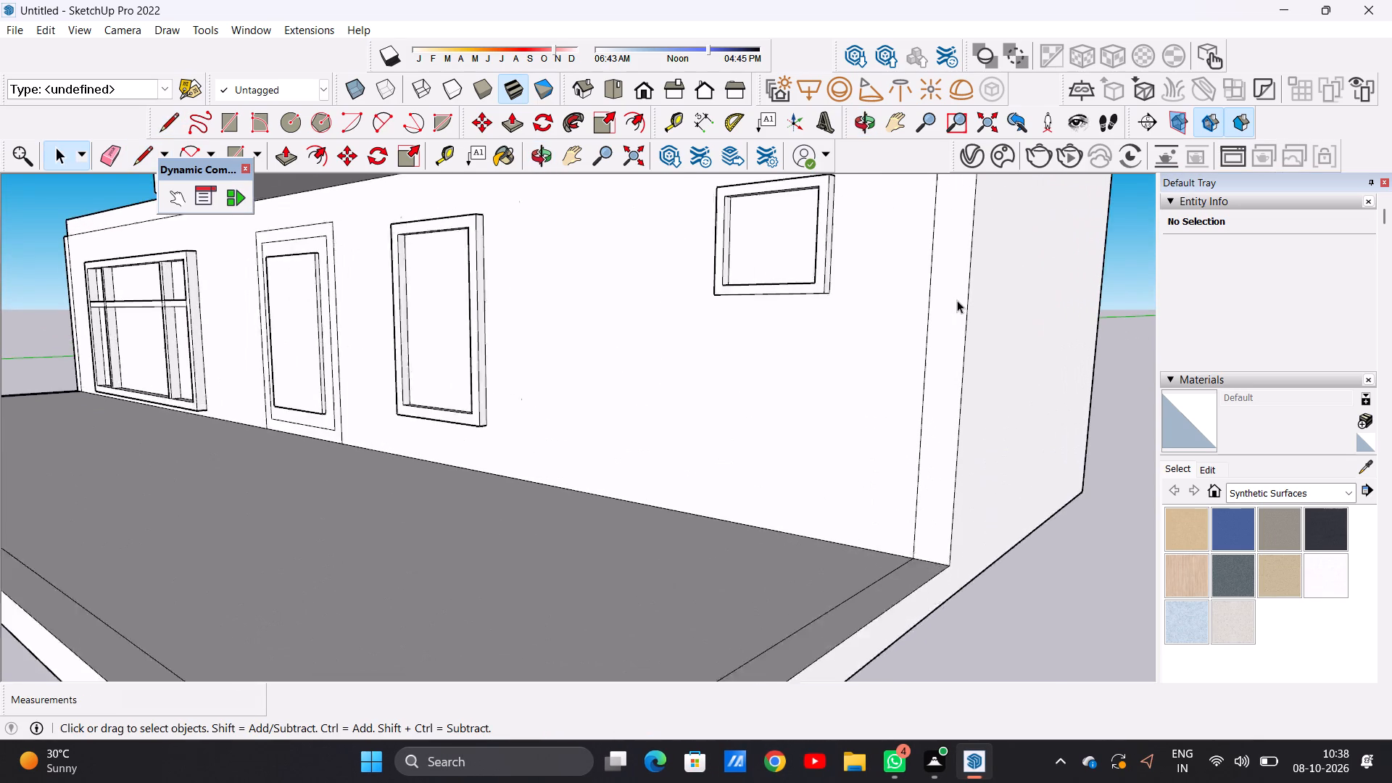
scroll(957, 300, "up", 2)
key("l")
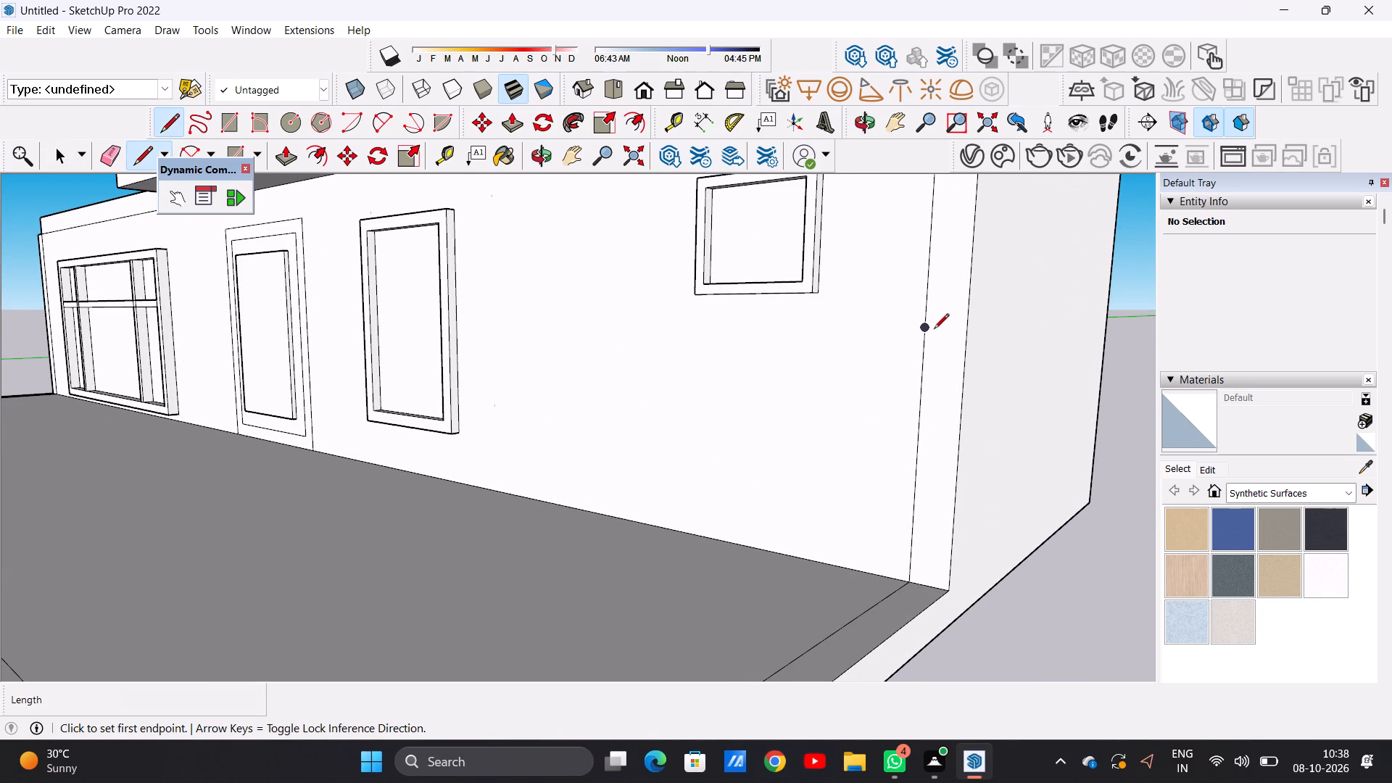
left_click(934, 330)
left_click(969, 331)
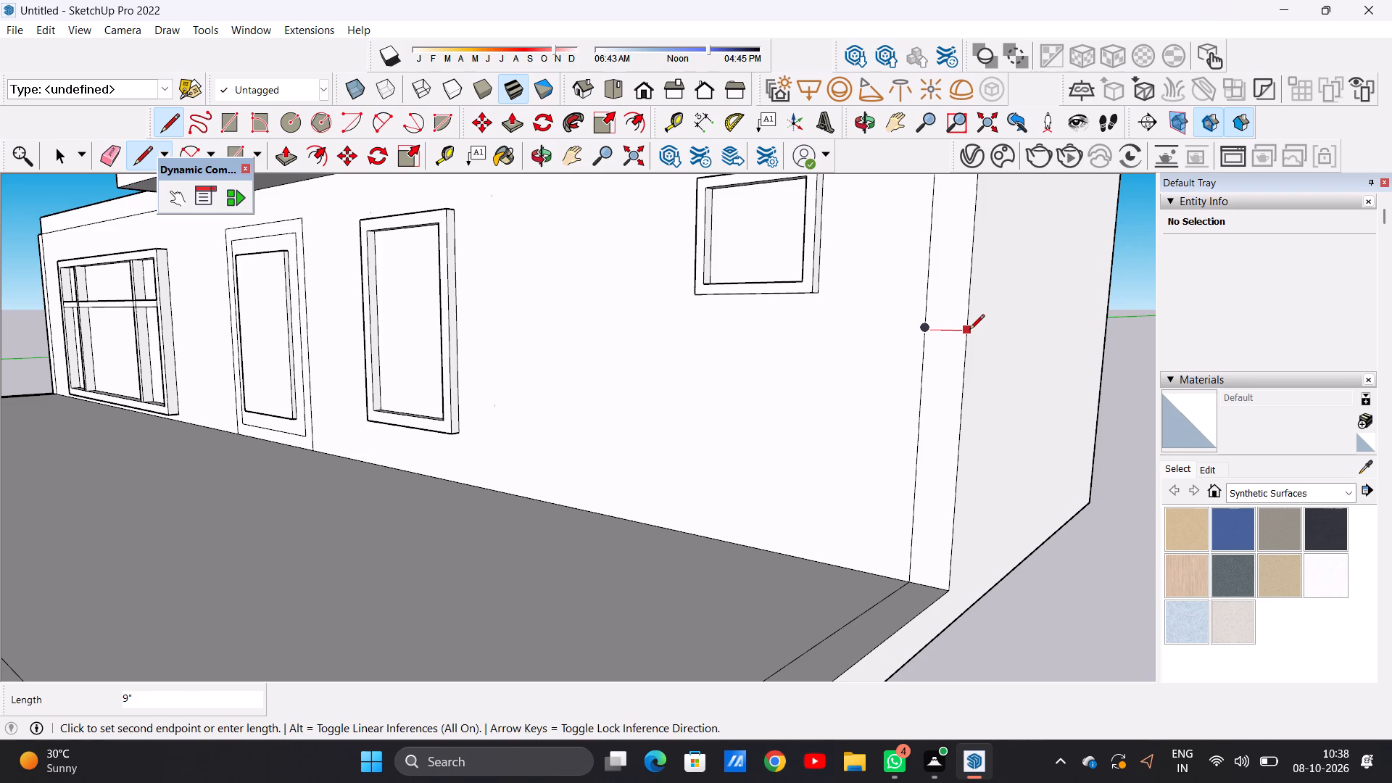
key("space")
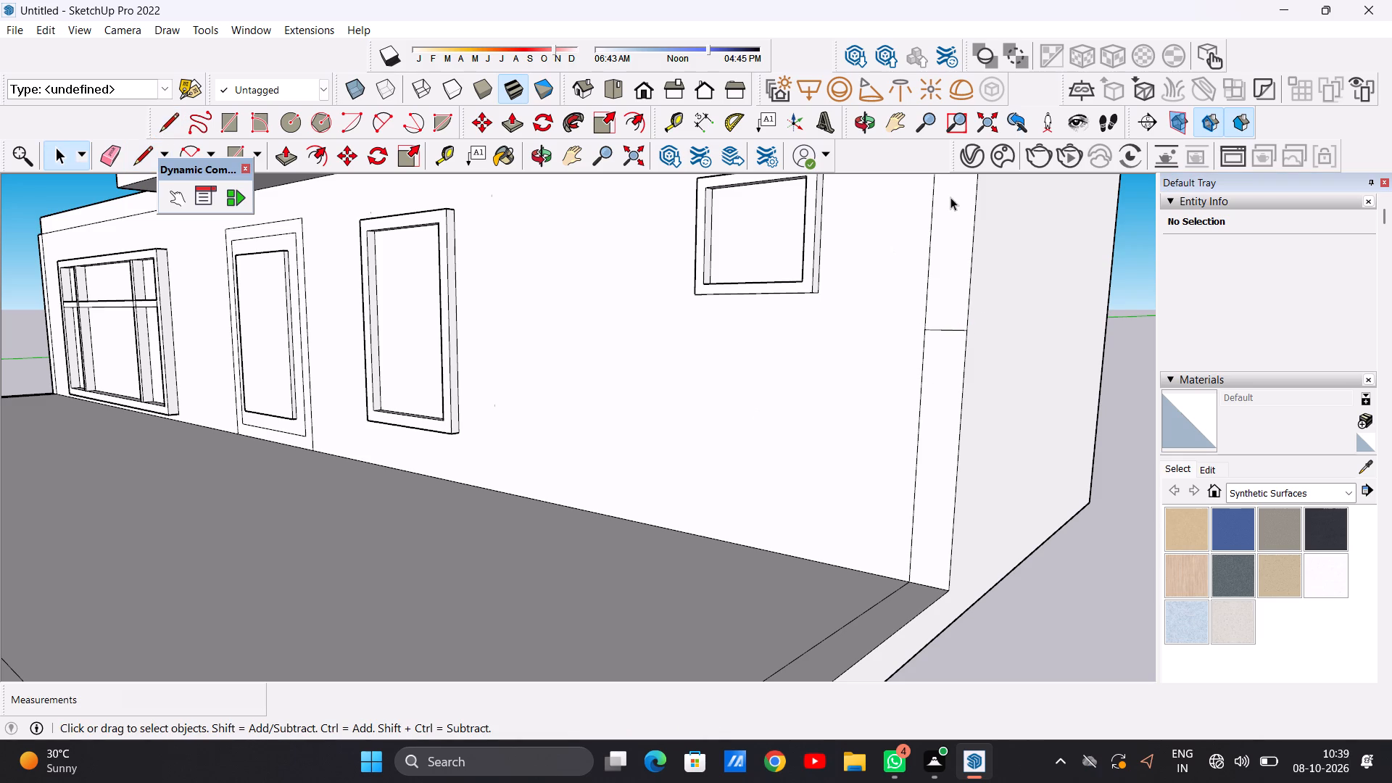
Push/Pull the lower part of the end wall's front face outward about 9' 3" along the terrace edge as a low side wall.
scroll(927, 308, "down", 9)
scroll(948, 358, "up", 1)
scroll(948, 361, "down", 1)
scroll(948, 363, "up", 3)
scroll(948, 363, "down", 1)
scroll(937, 377, "up", 2)
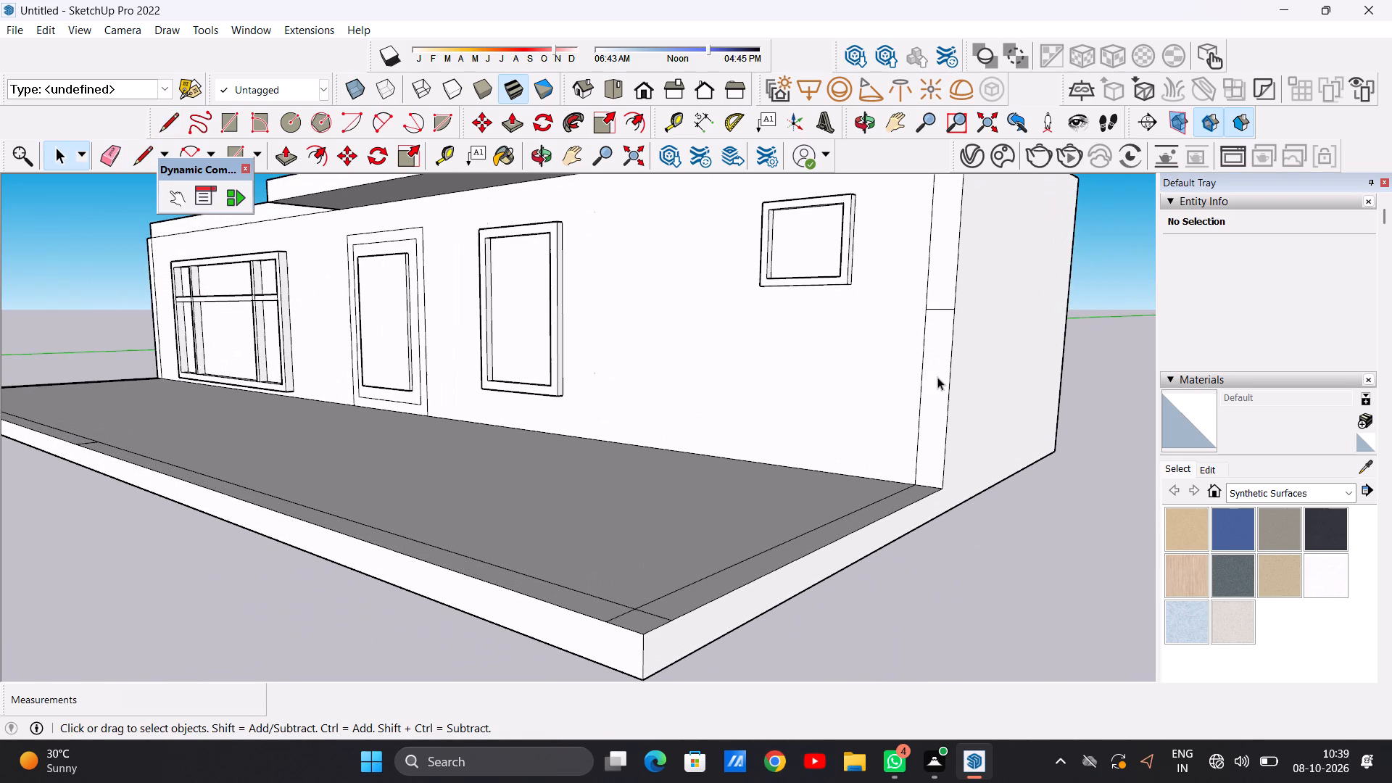
key("p")
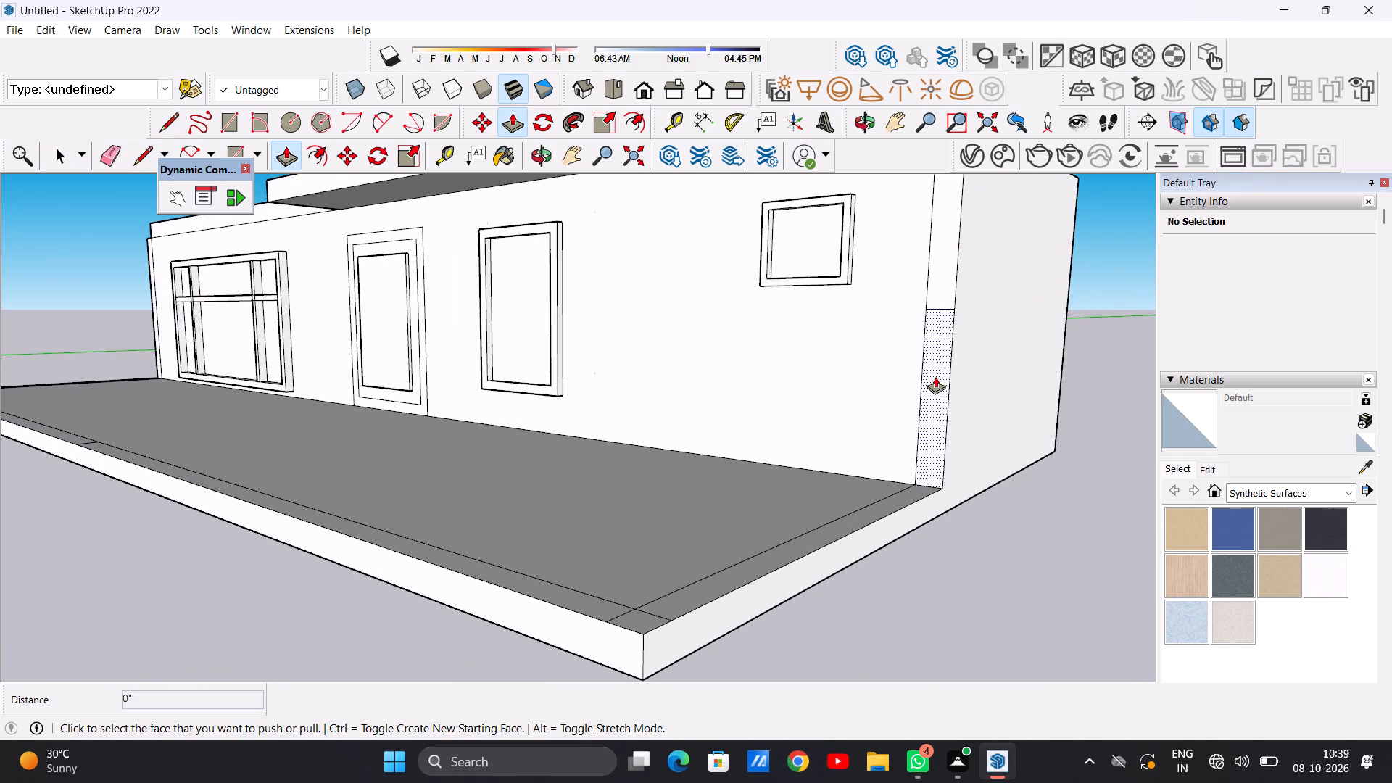
left_click(935, 376)
scroll(903, 408, "down", 5)
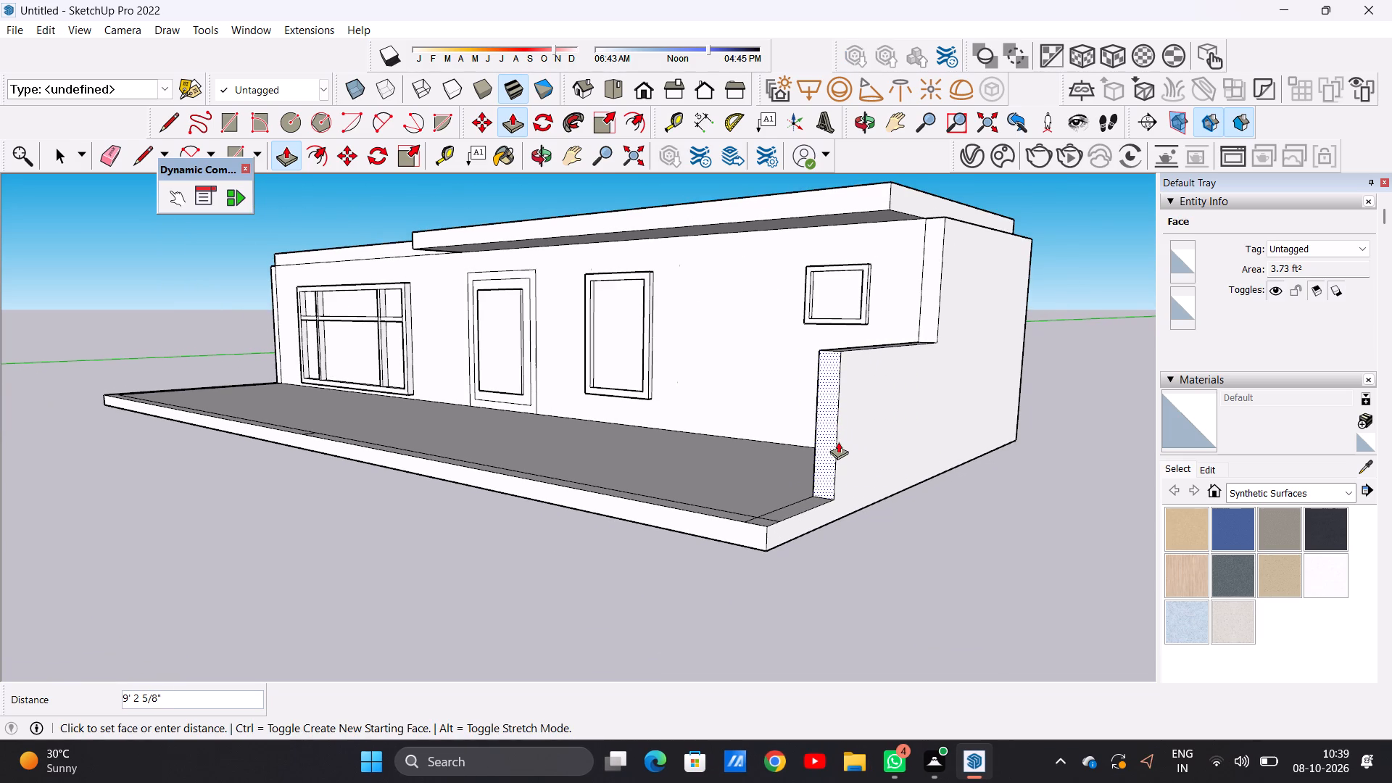
left_click(838, 442)
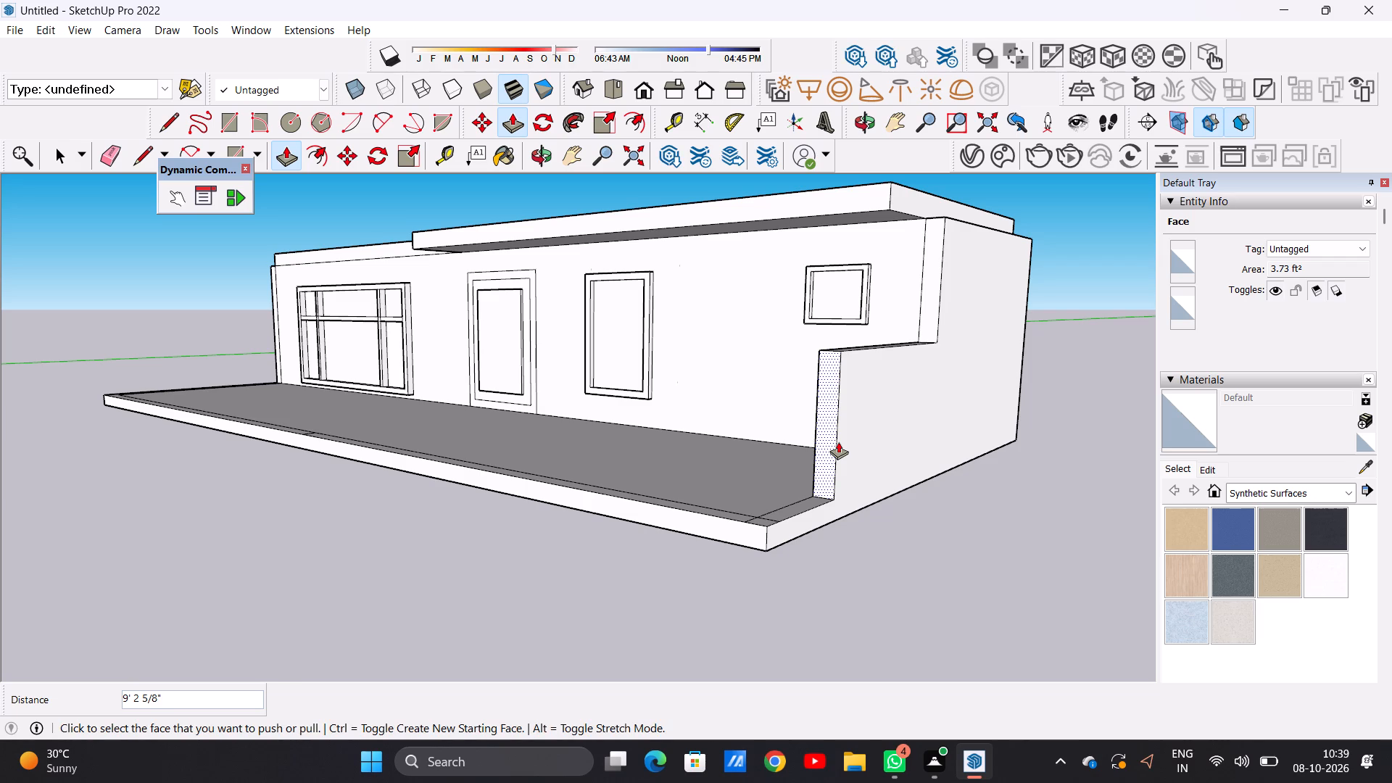
key("space")
Draw a 9" line across the top of the low side wall, a short distance back from its front end.
scroll(758, 312, "down", 7)
middle_click_drag(829, 360, 860, 536)
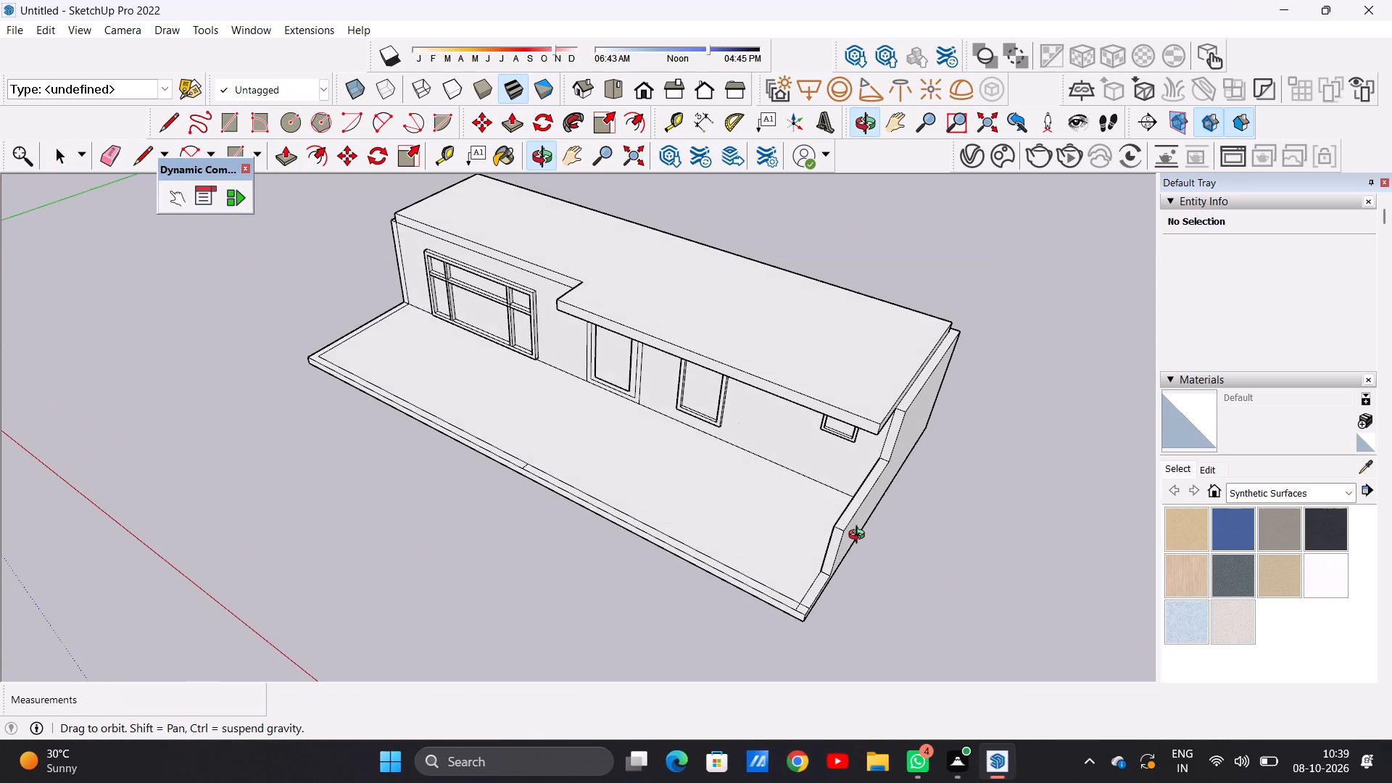
middle_click_drag(860, 536, 634, 472)
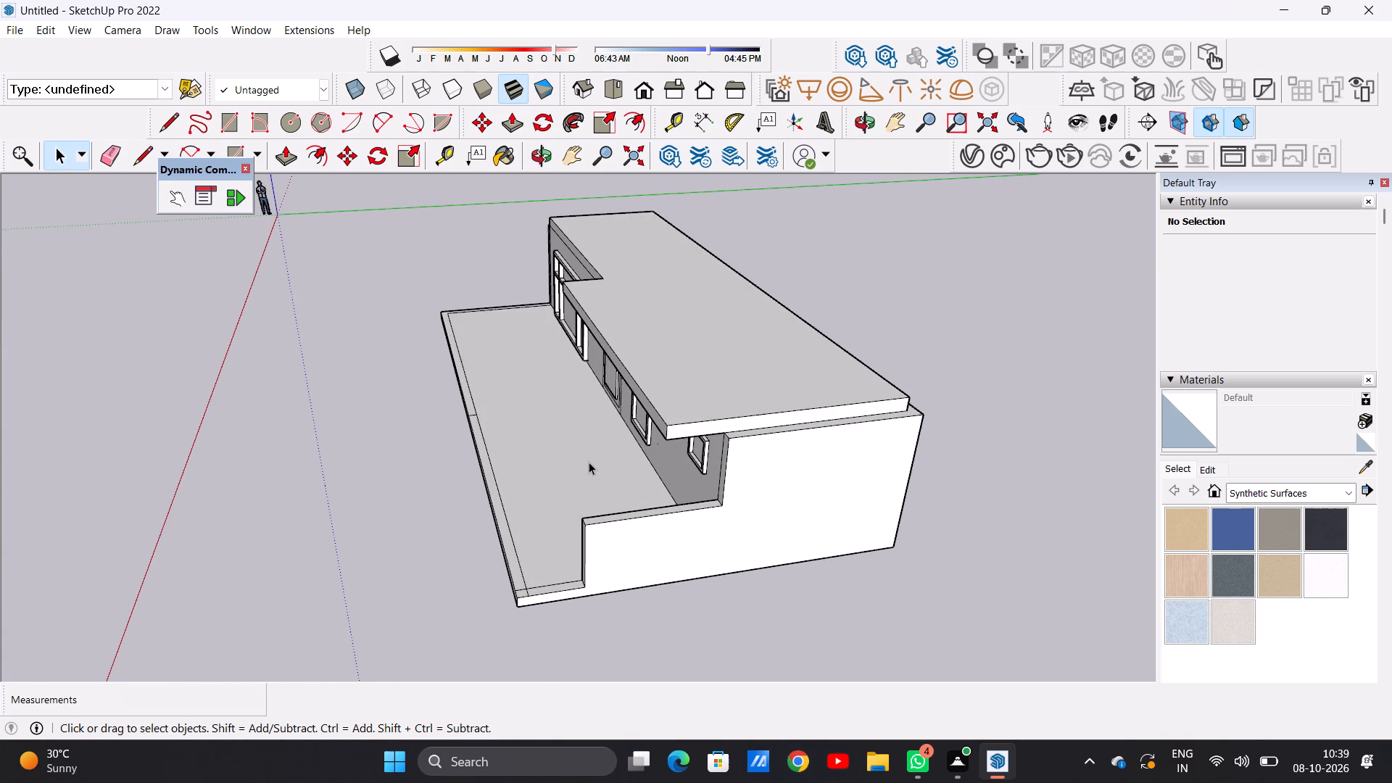
middle_click_drag(613, 468, 784, 302)
middle_click_drag(767, 317, 742, 478)
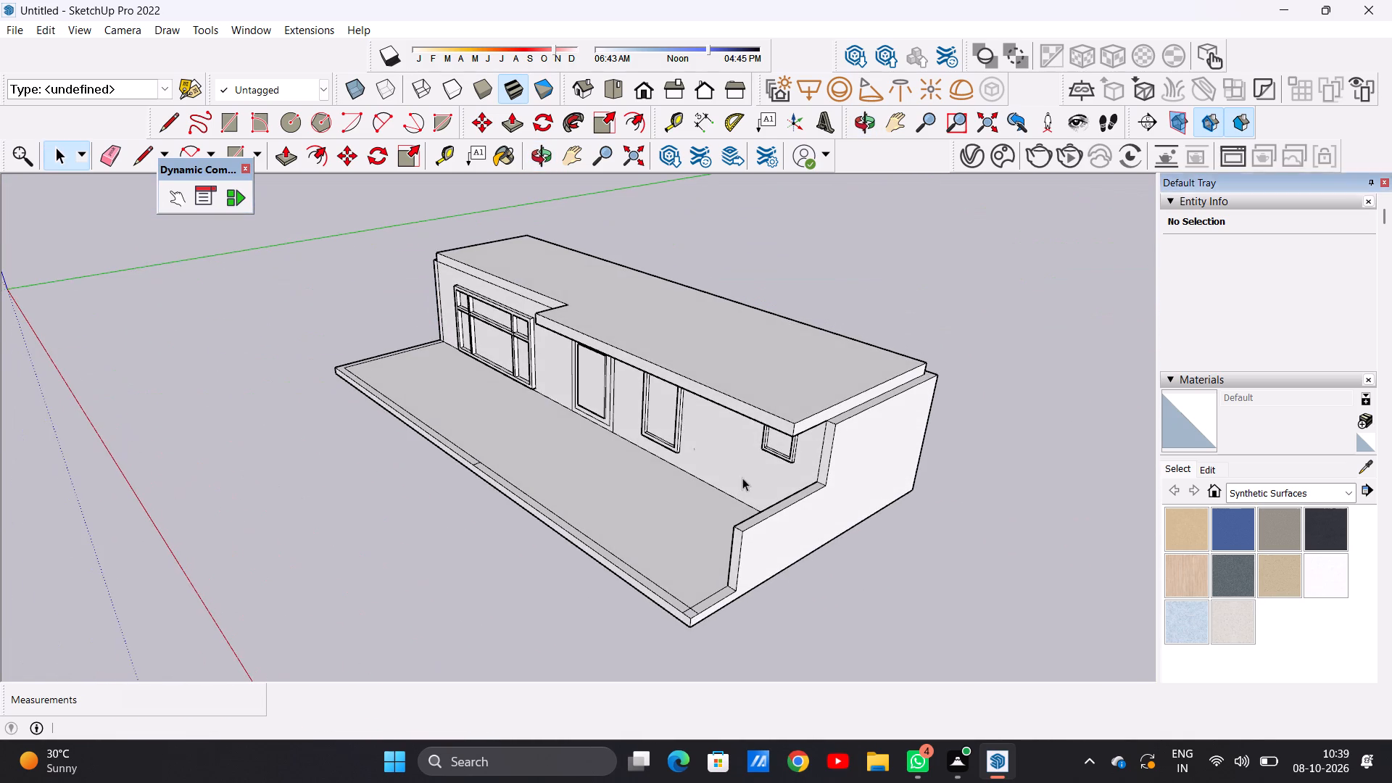
scroll(782, 457, "up", 2)
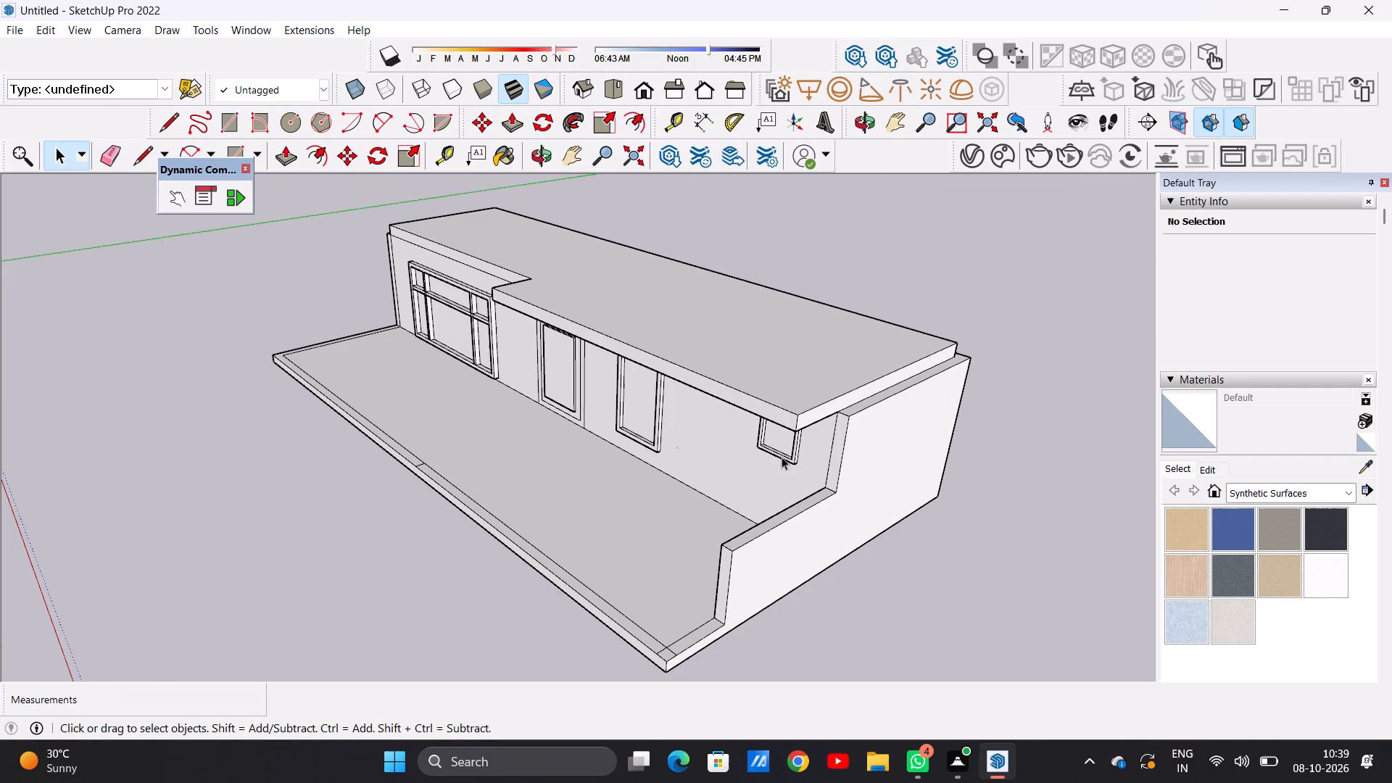
key("l")
scroll(748, 548, "up", 10)
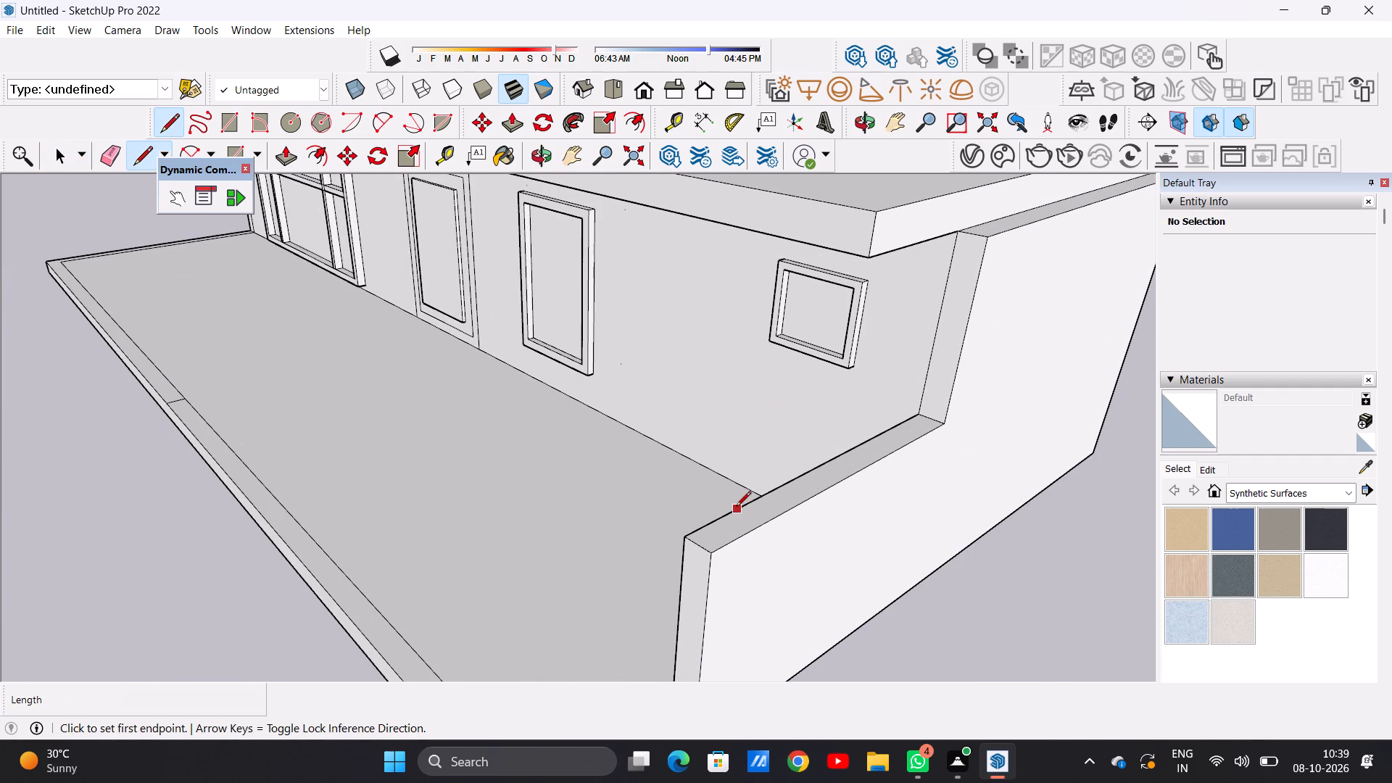
left_click(741, 505)
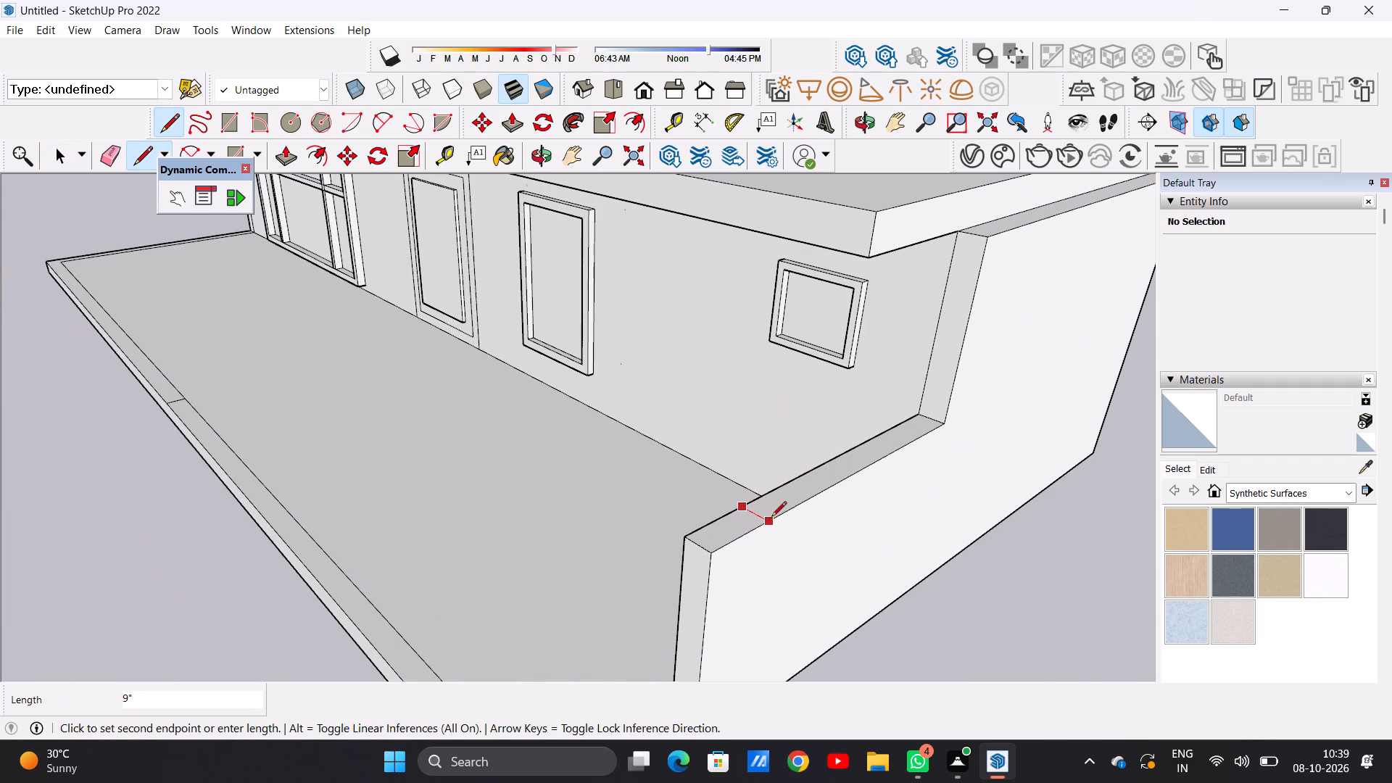
left_click(768, 524)
key("space")
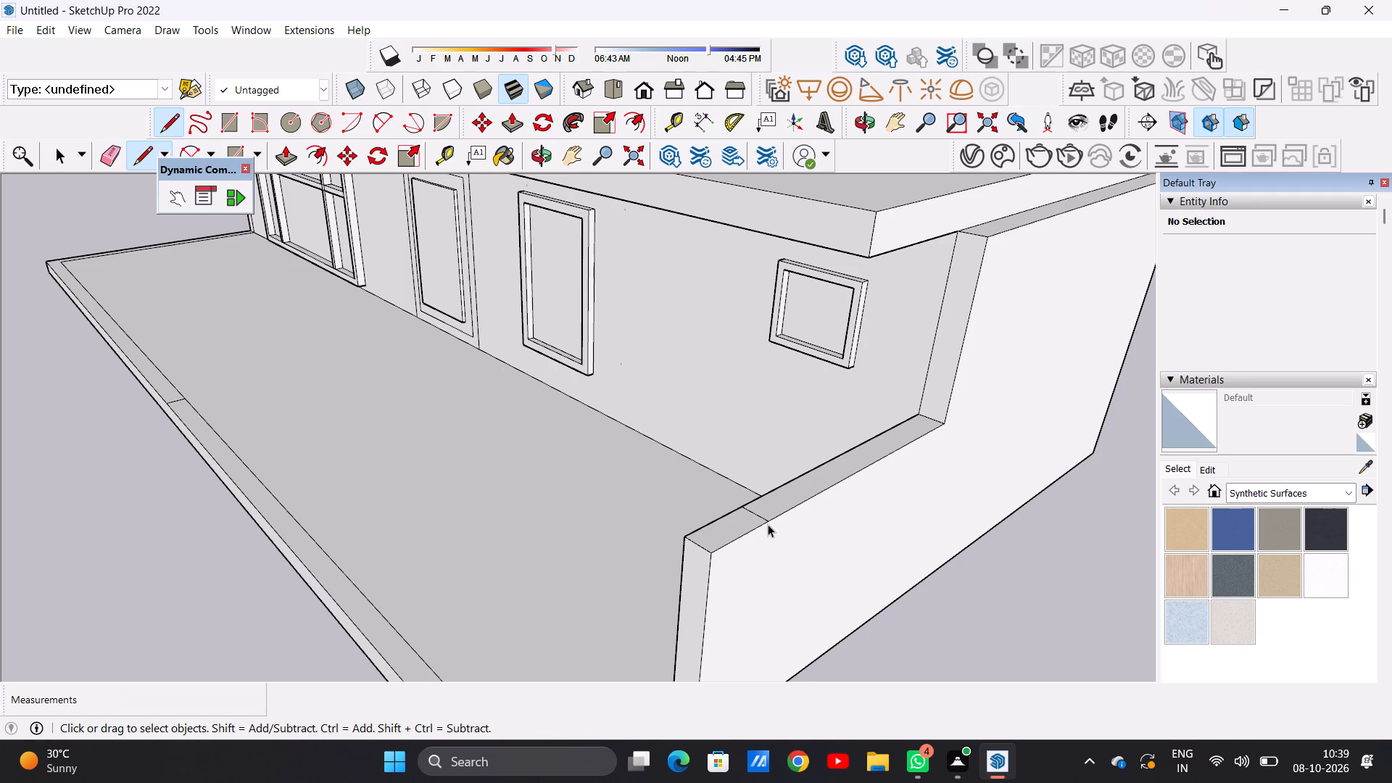
Push/Pull the front section of the low side wall's top up about 5' to the roof slab's underside, forming a corner column.
type("P")
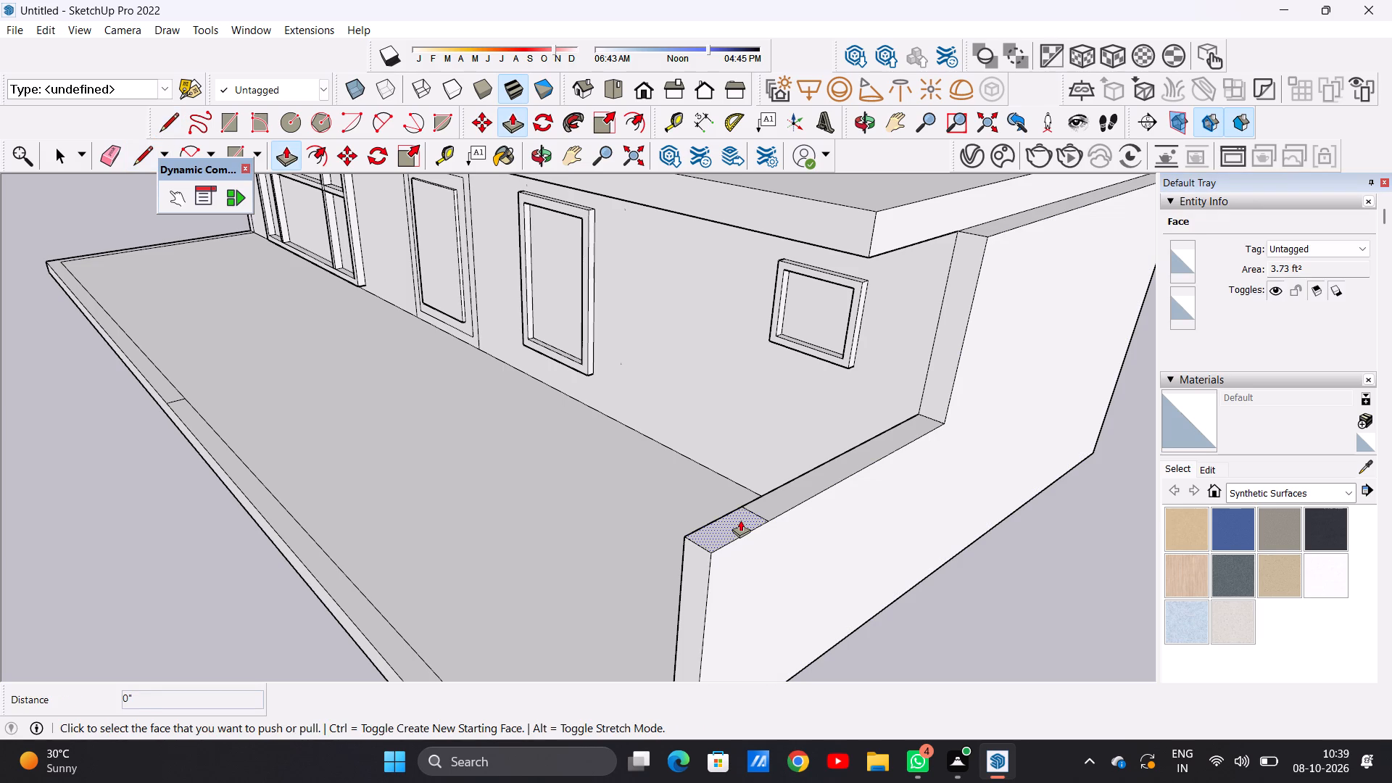
left_click(740, 520)
scroll(758, 403, "down", 8)
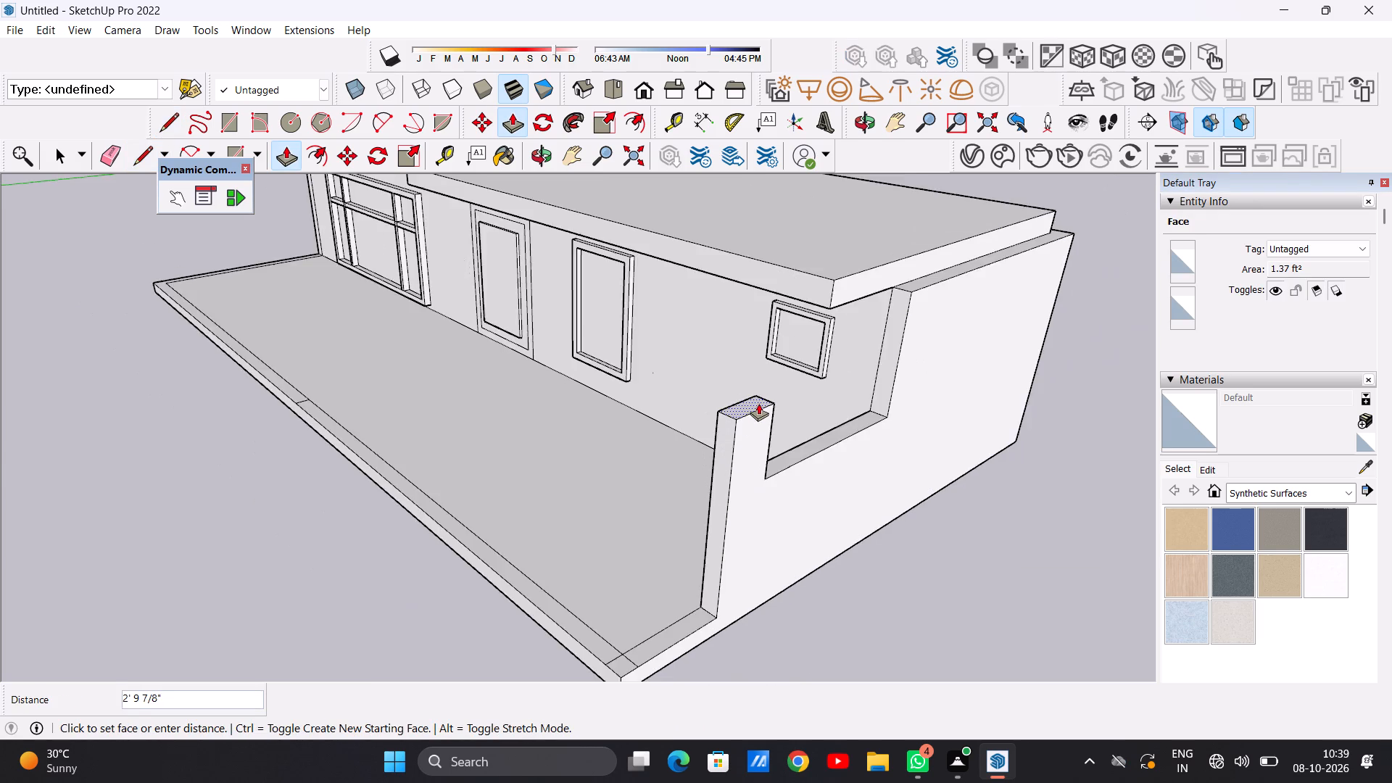
scroll(758, 403, "down", 2)
scroll(792, 351, "up", 10)
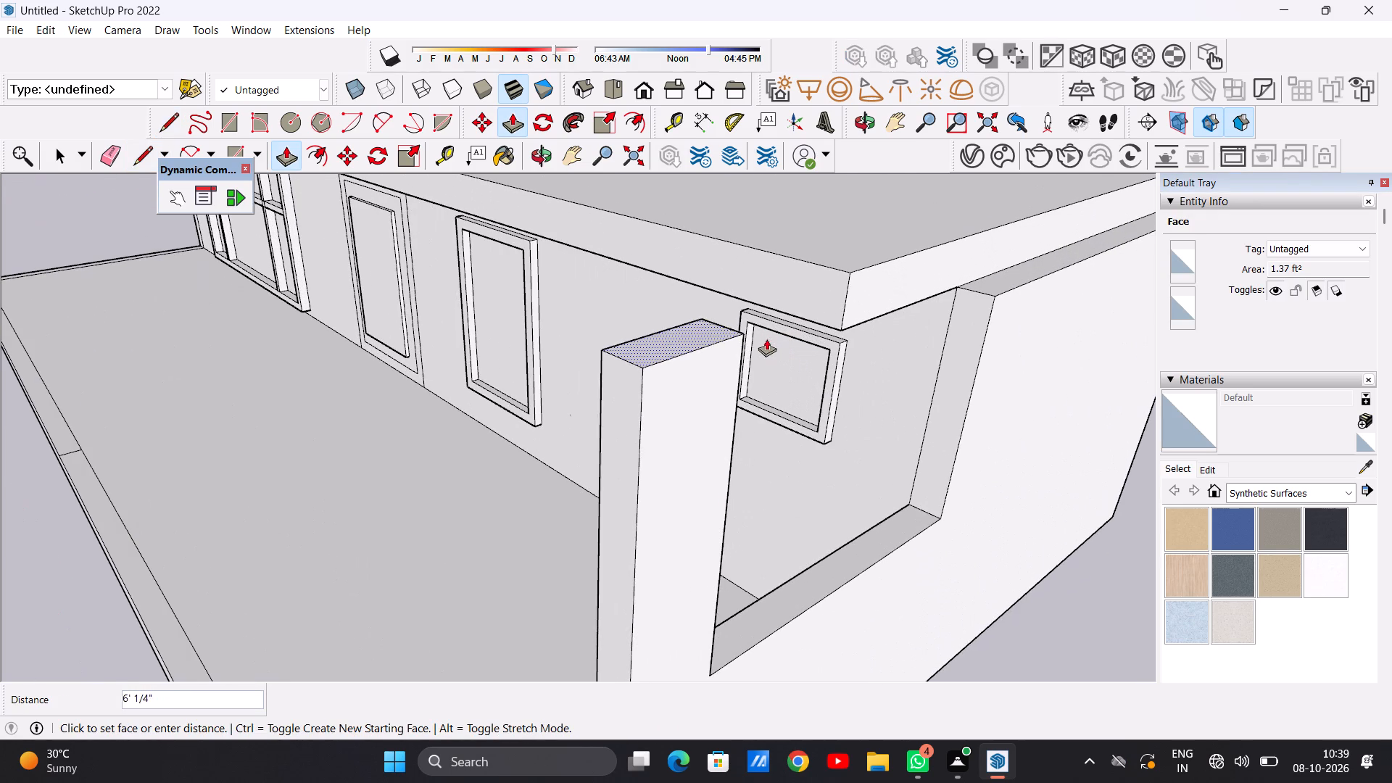
left_click(837, 331)
key("space")
Push/Pull the front face of the projecting roof slab outward about 5' 4" to line up with the corner column's front.
scroll(837, 330, "up", 3)
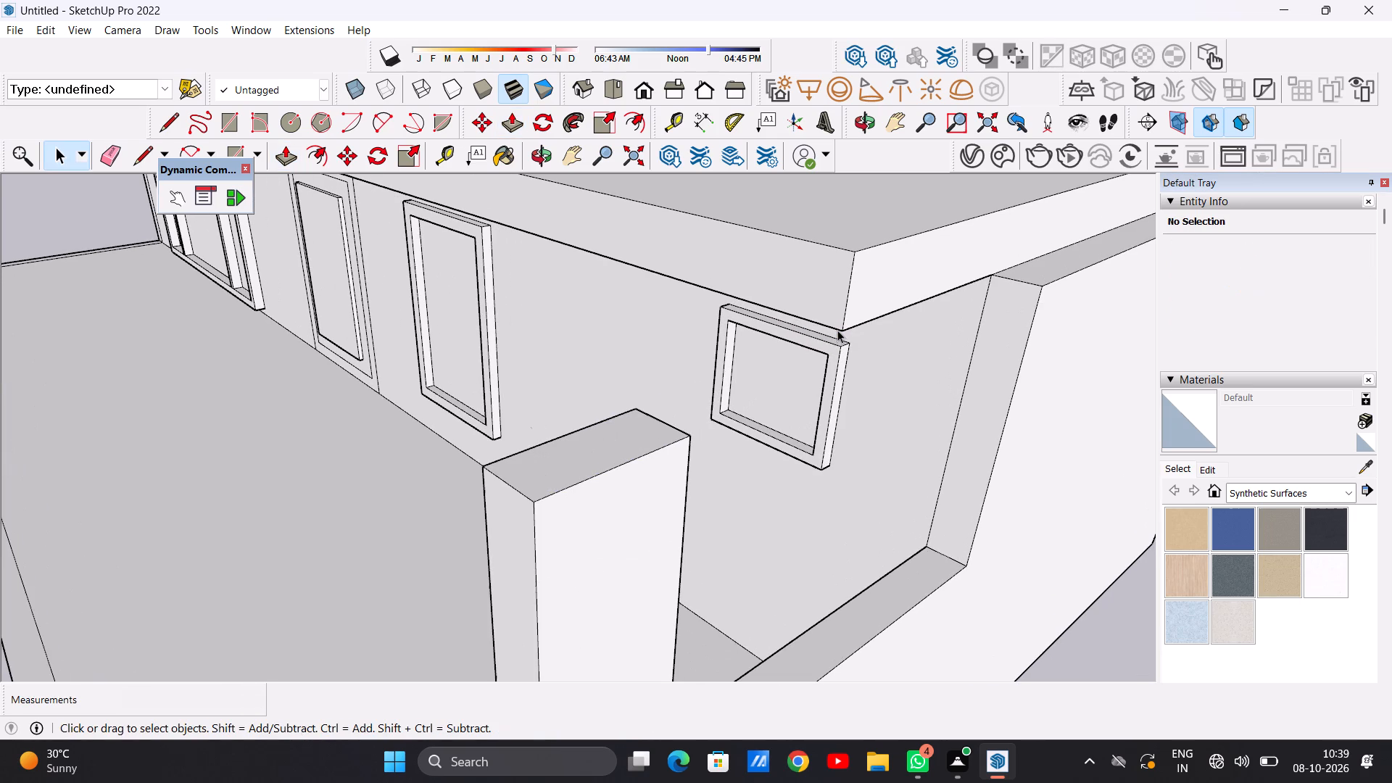
key("p")
left_click(832, 320)
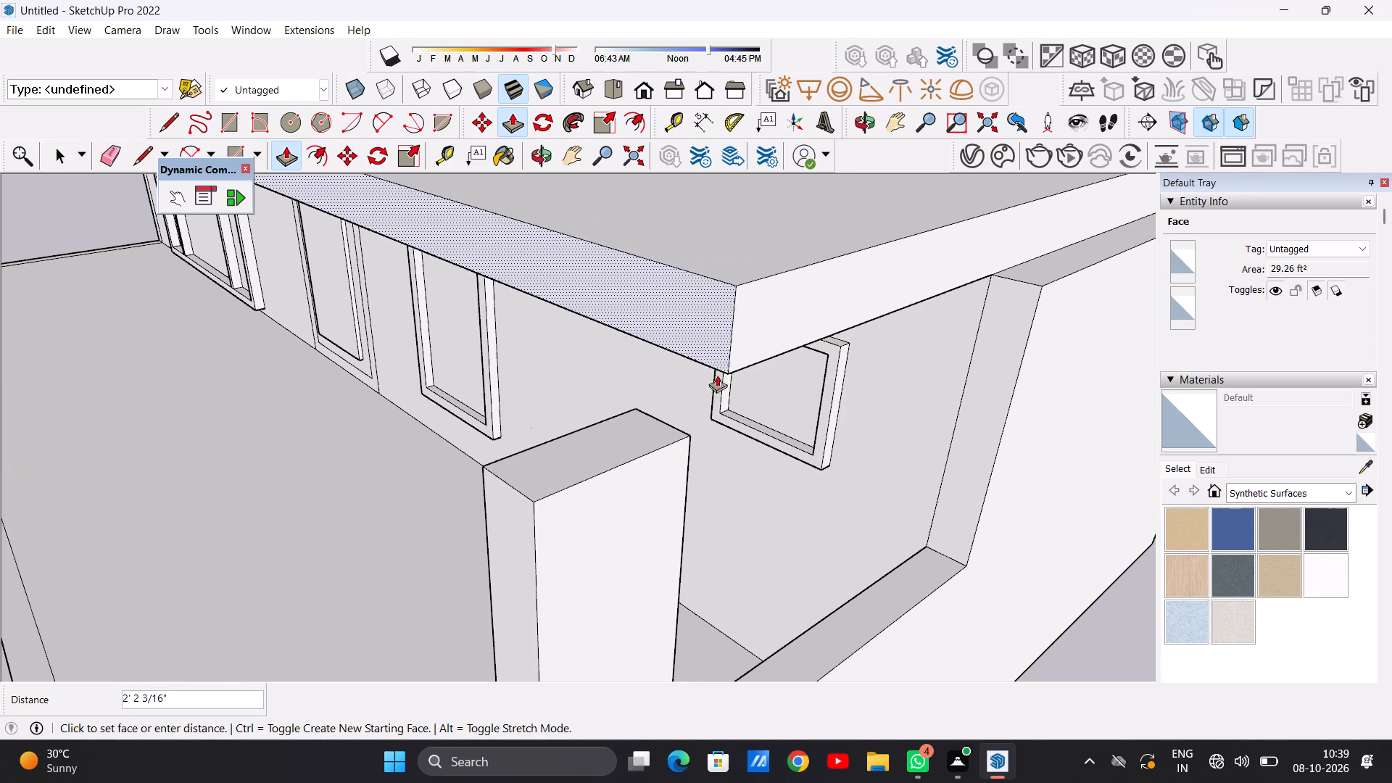
left_click(534, 499)
key("space")
Push/Pull the roof slab's end face outward 9" so it sits flush with the outer face of the side wall and column.
scroll(667, 428, "down", 9)
middle_click_drag(657, 427, 673, 426)
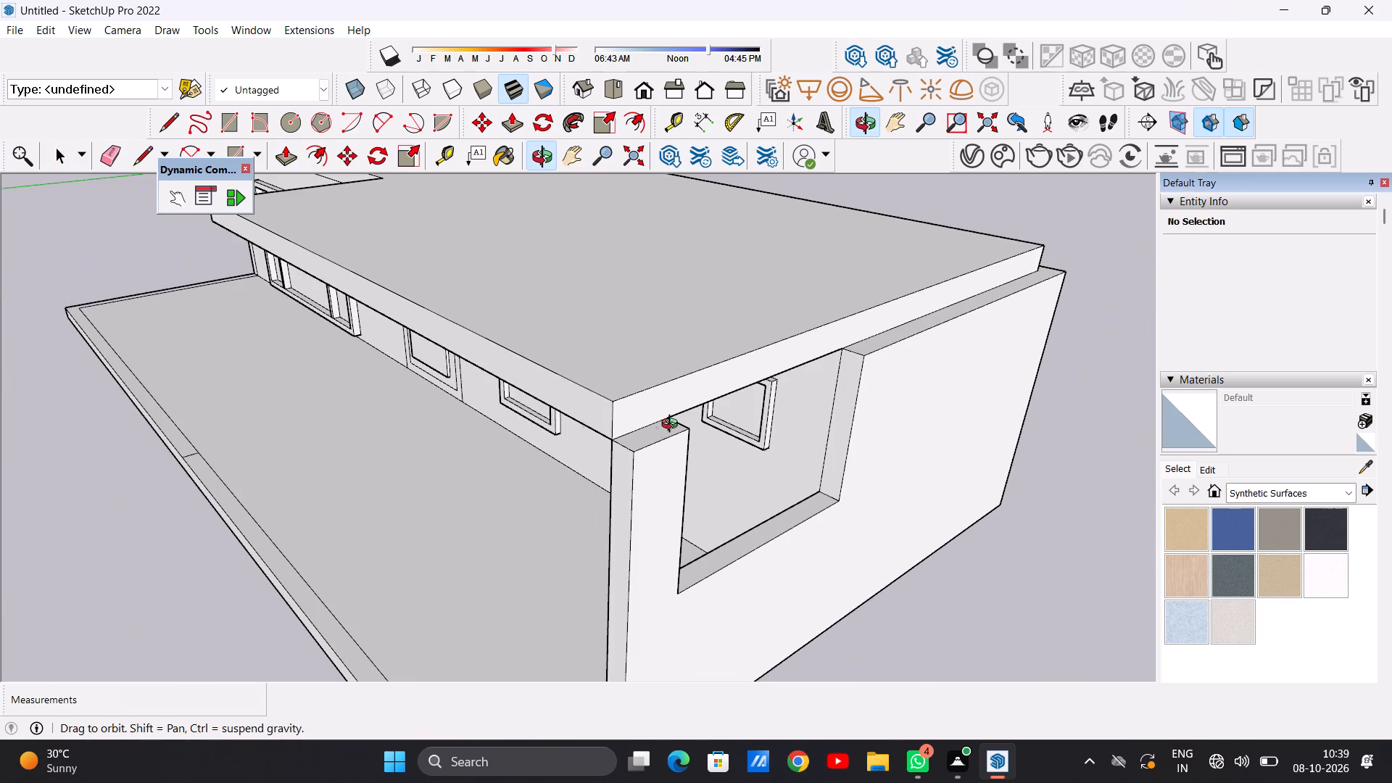
middle_click_drag(673, 426, 819, 401)
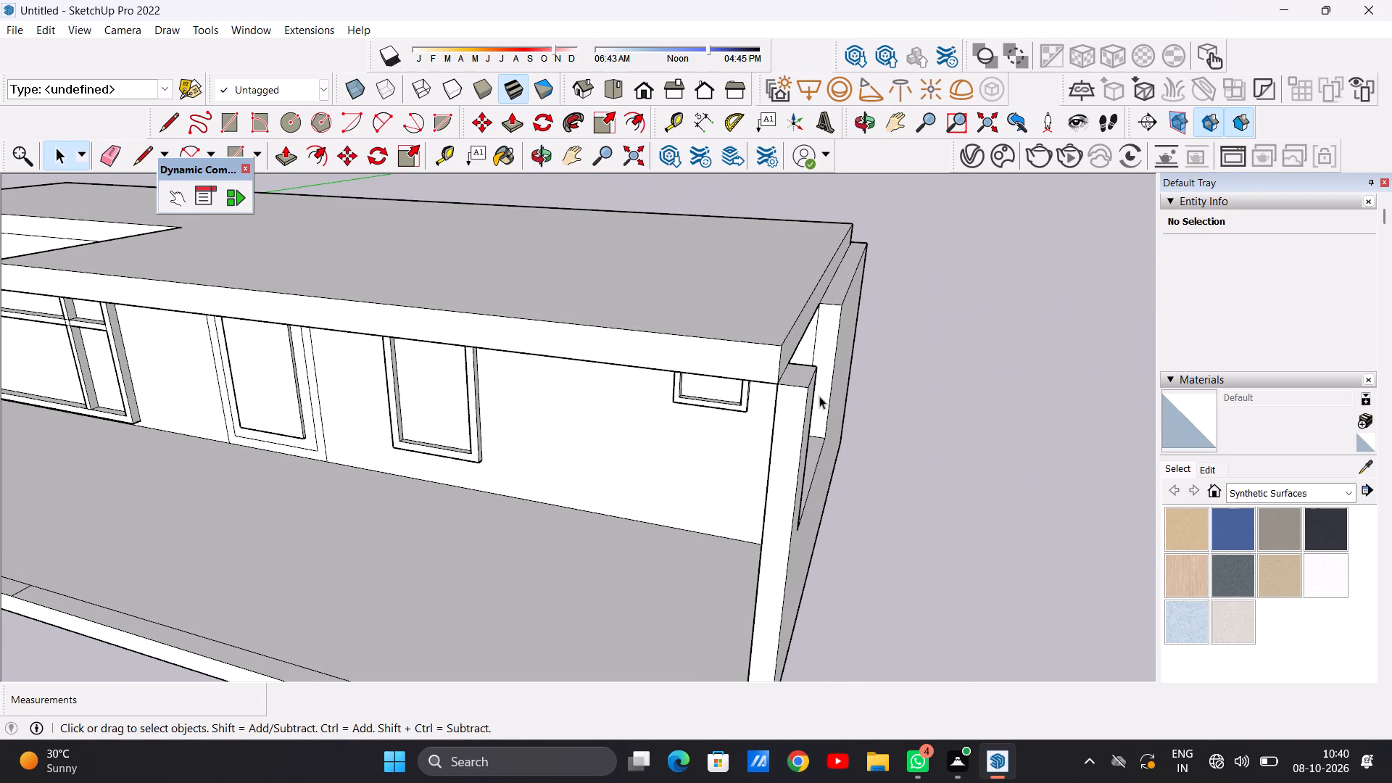
scroll(785, 336, "up", 3)
middle_click_drag(785, 336, 732, 367)
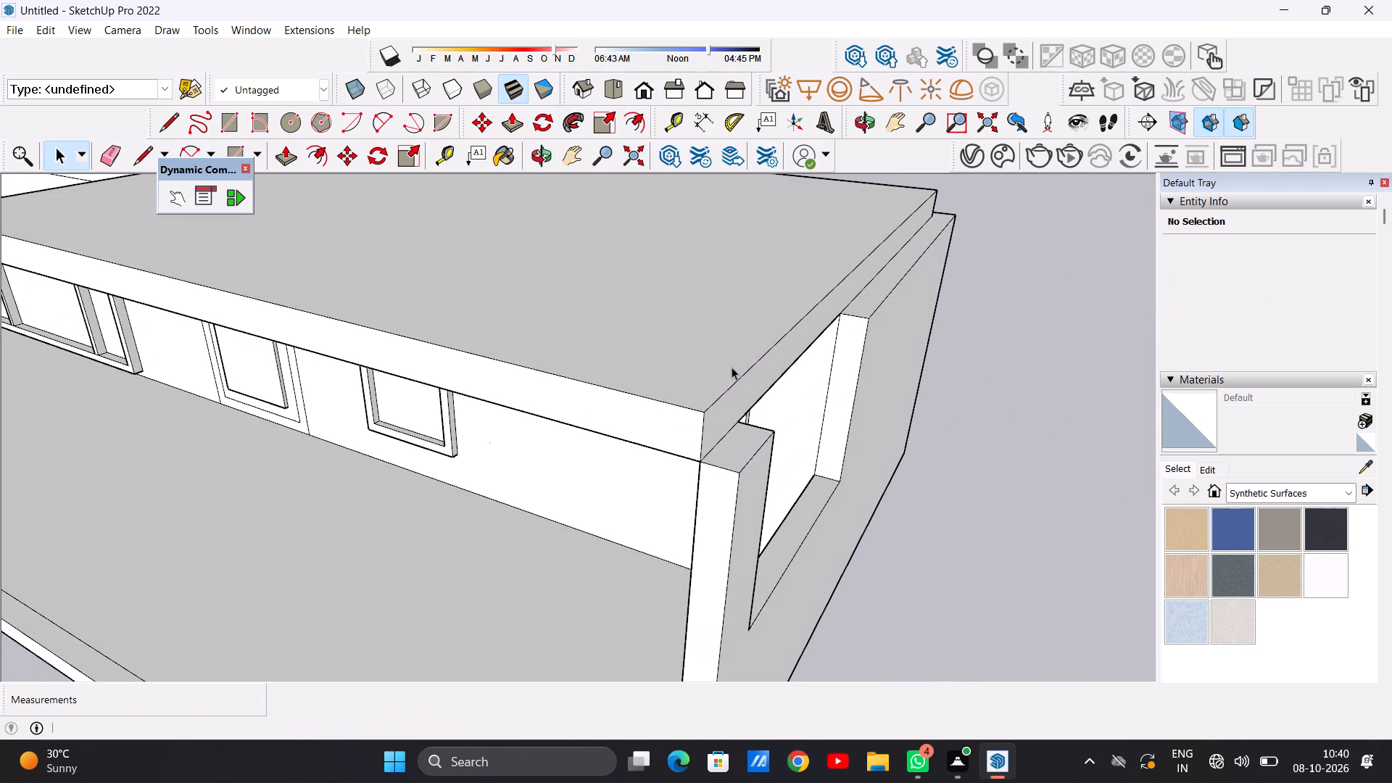
scroll(732, 367, "up", 2)
key("p")
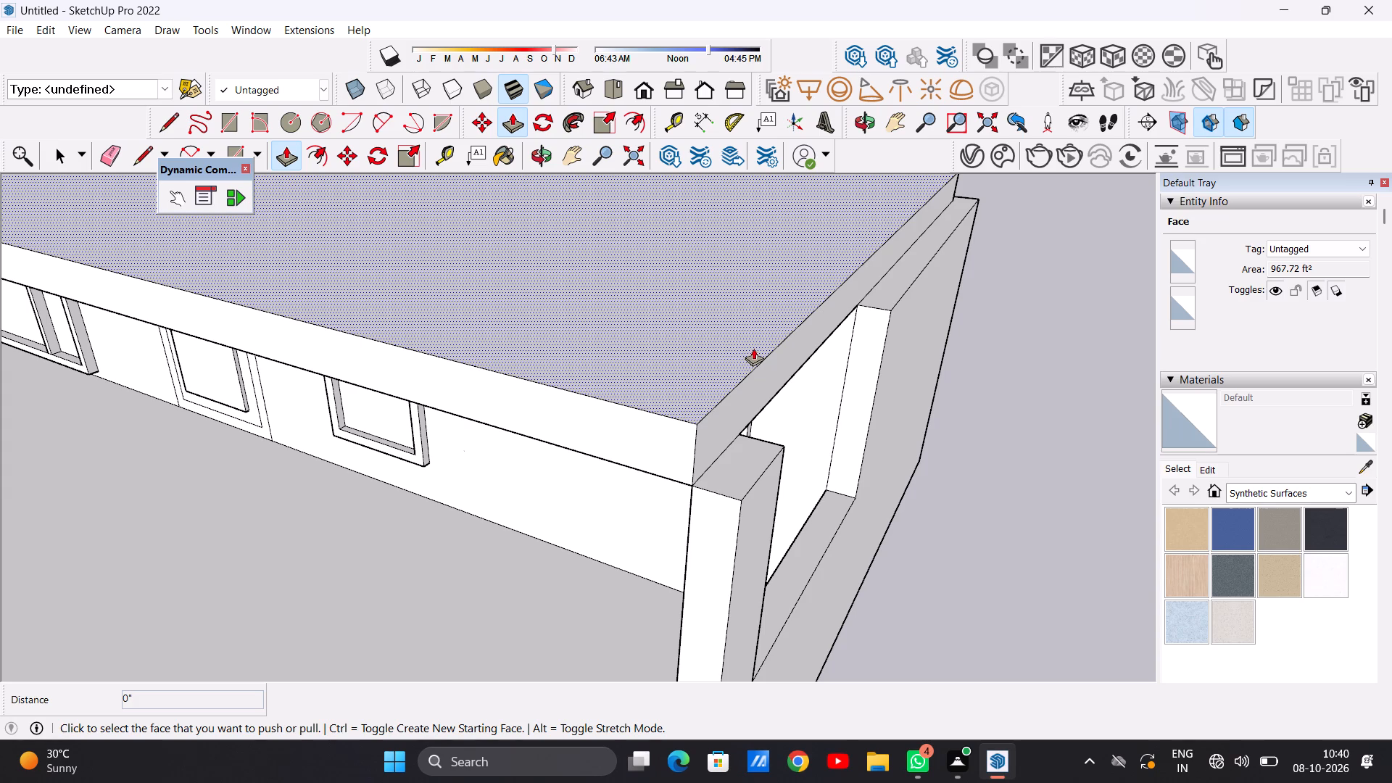
scroll(726, 434, "up", 2)
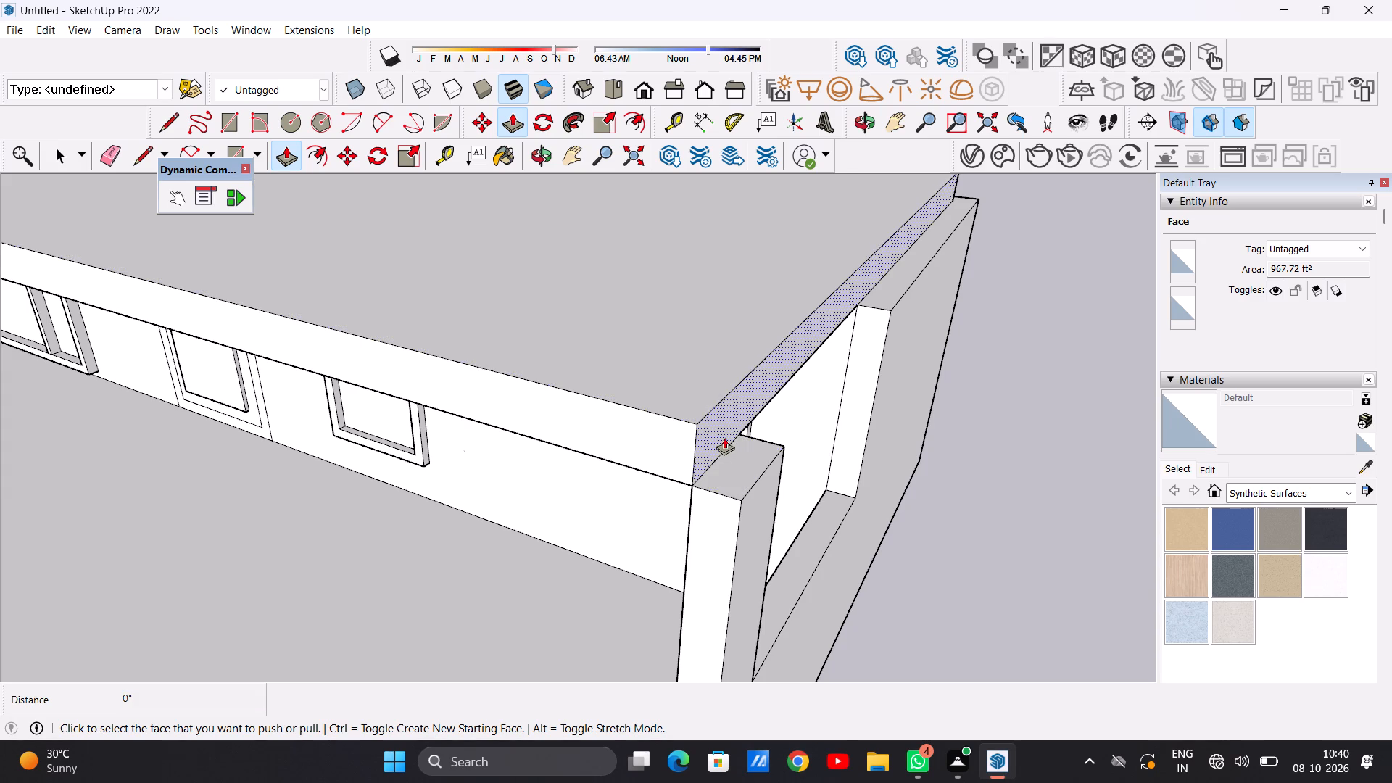
scroll(724, 437, "up", 1)
left_click(714, 435)
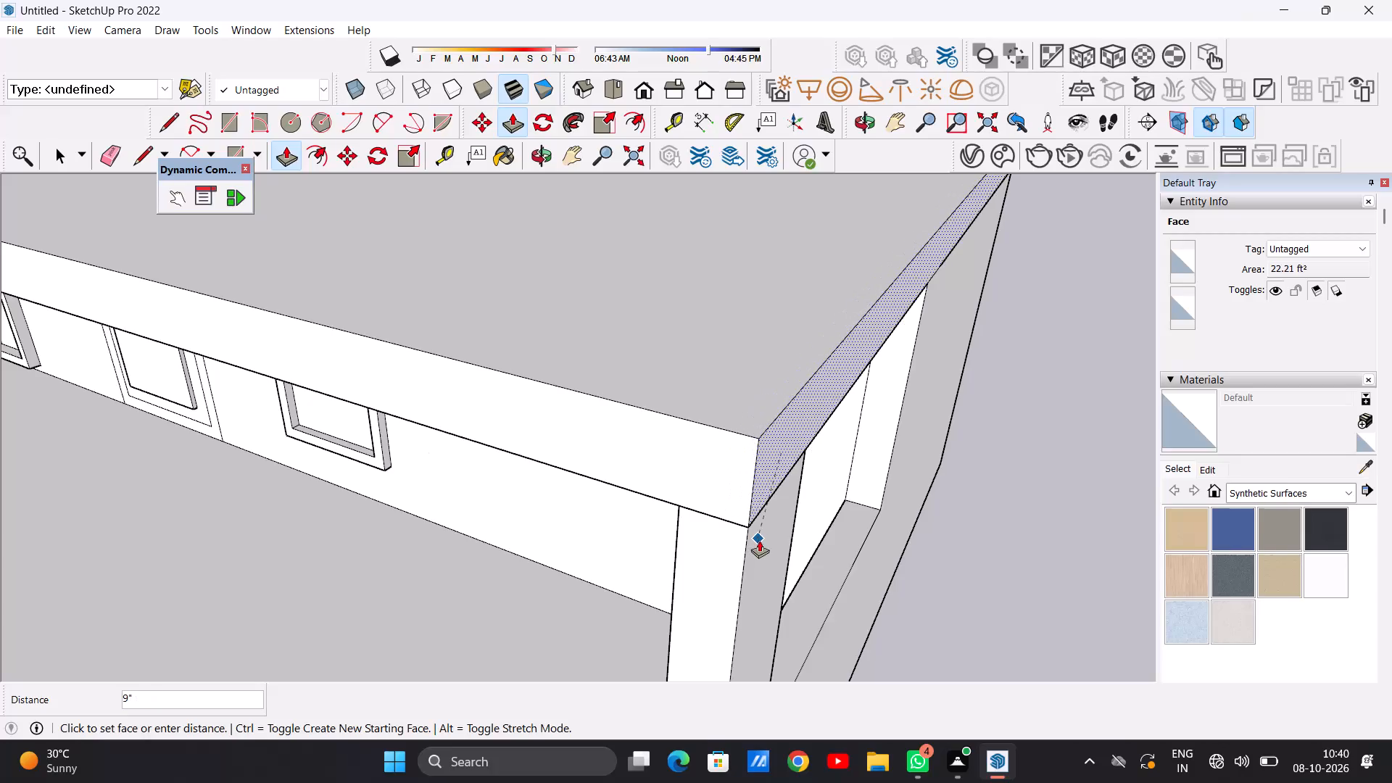
left_click(754, 529)
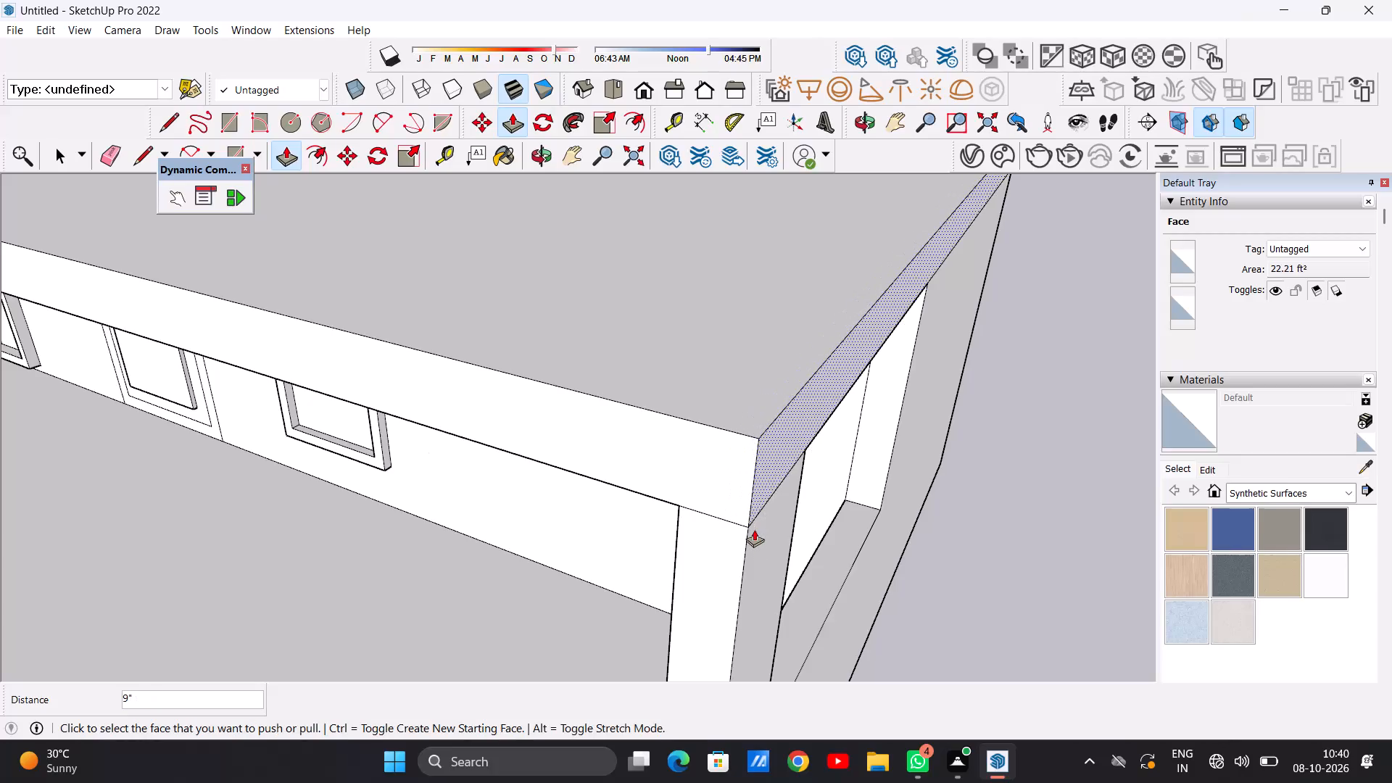
key("space")
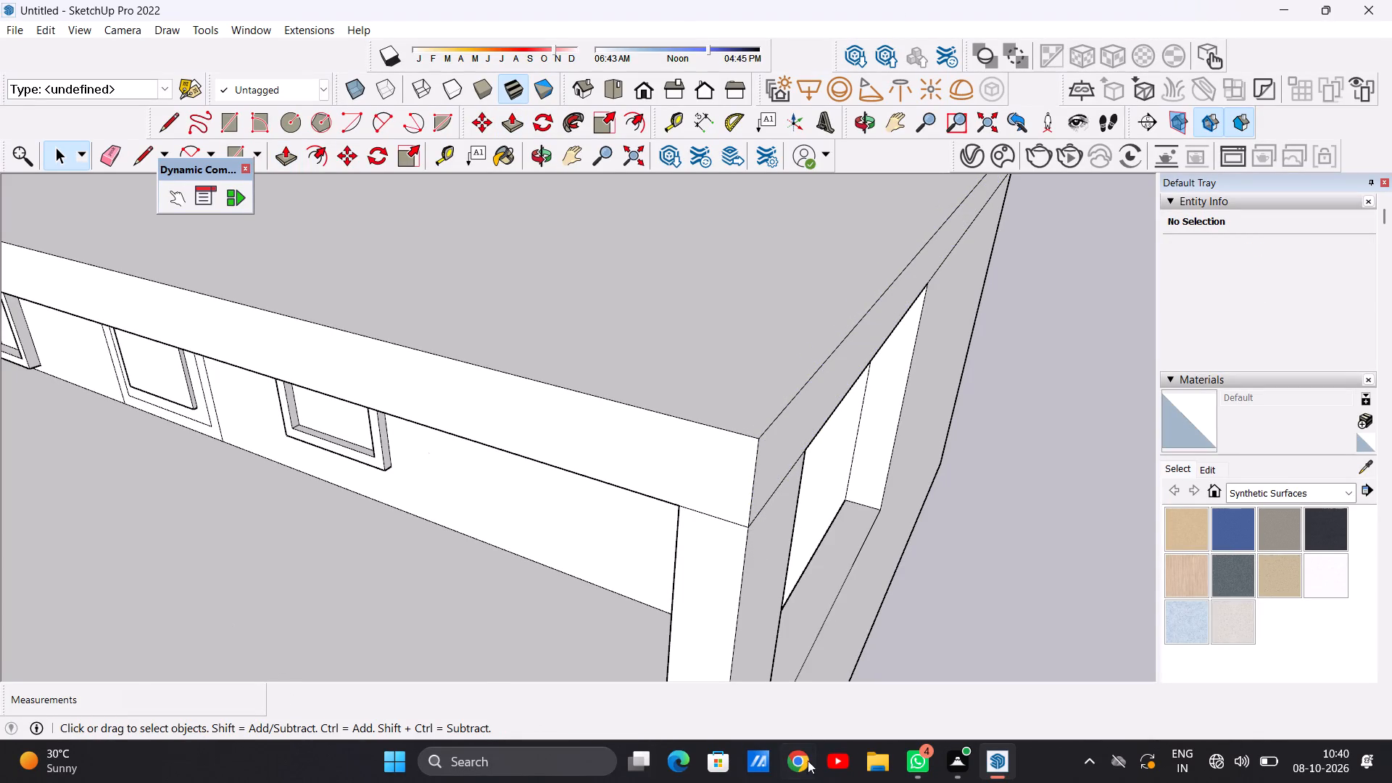
Examine the whole villa, from the side-wall end around to the front, checking the extended roof slab and corner column.
scroll(684, 507, "down", 6)
scroll(692, 496, "up", 1)
scroll(692, 496, "down", 14)
scroll(722, 493, "up", 1)
scroll(722, 493, "down", 5)
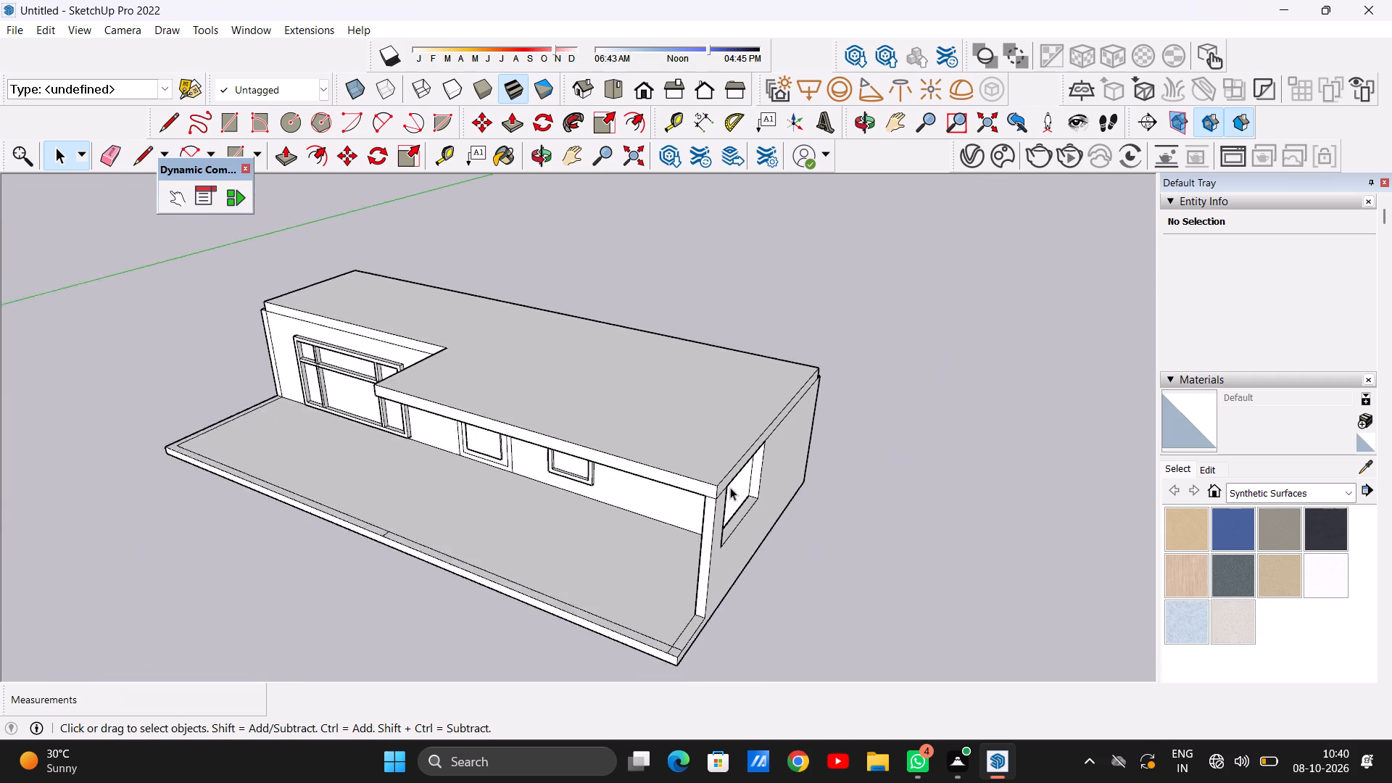
scroll(730, 487, "down", 12)
scroll(518, 471, "up", 11)
middle_click_drag(882, 626, 894, 520)
scroll(826, 602, "down", 1)
scroll(826, 602, "up", 1)
scroll(825, 603, "down", 15)
middle_click_drag(547, 465, 684, 425)
scroll(784, 489, "up", 3)
scroll(784, 489, "down", 2)
scroll(784, 489, "up", 1)
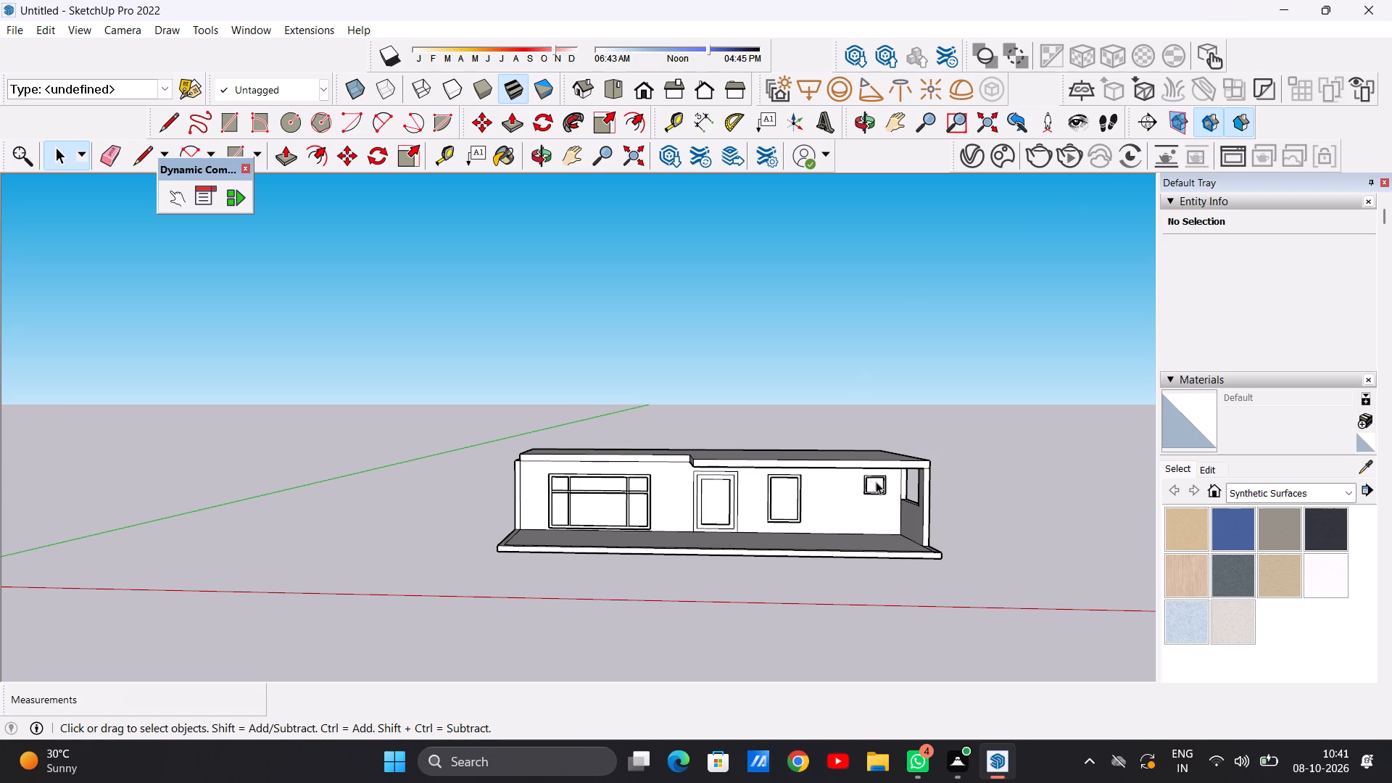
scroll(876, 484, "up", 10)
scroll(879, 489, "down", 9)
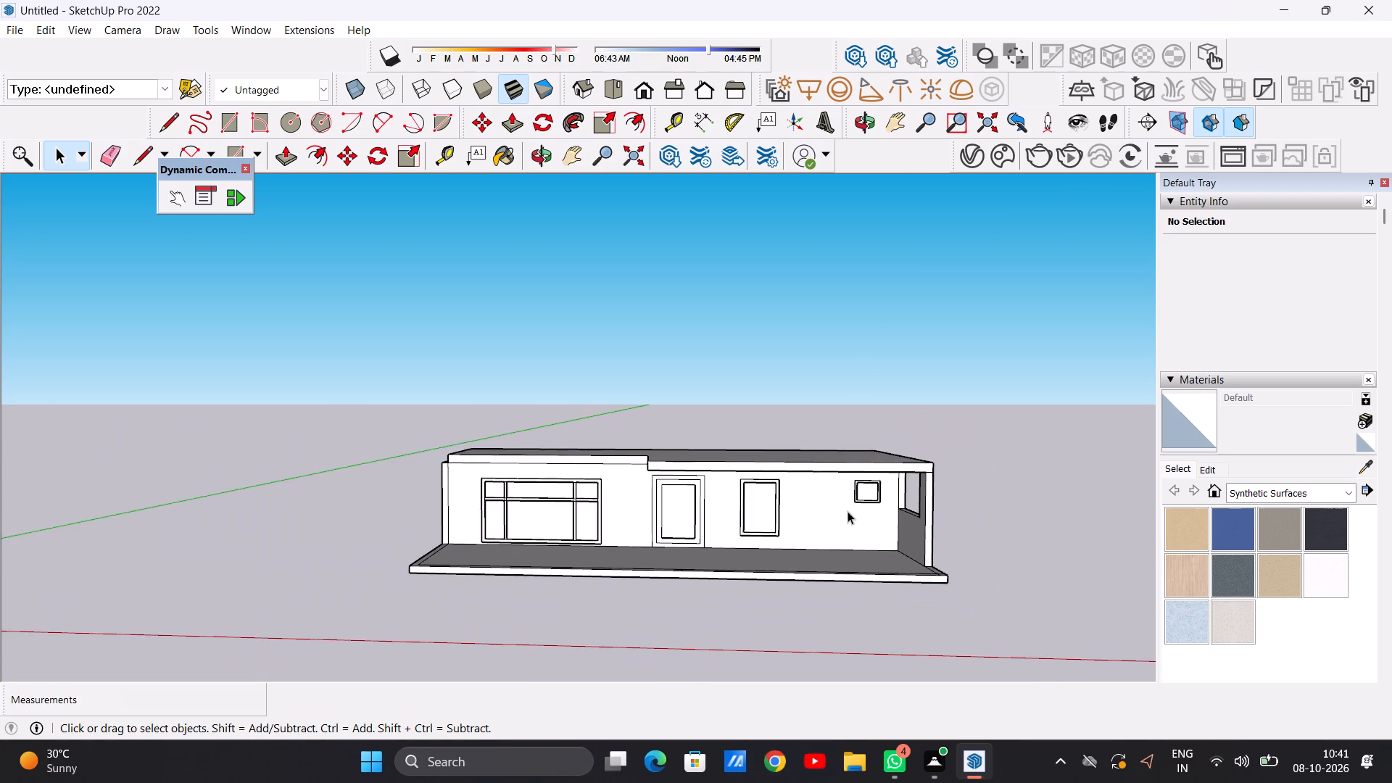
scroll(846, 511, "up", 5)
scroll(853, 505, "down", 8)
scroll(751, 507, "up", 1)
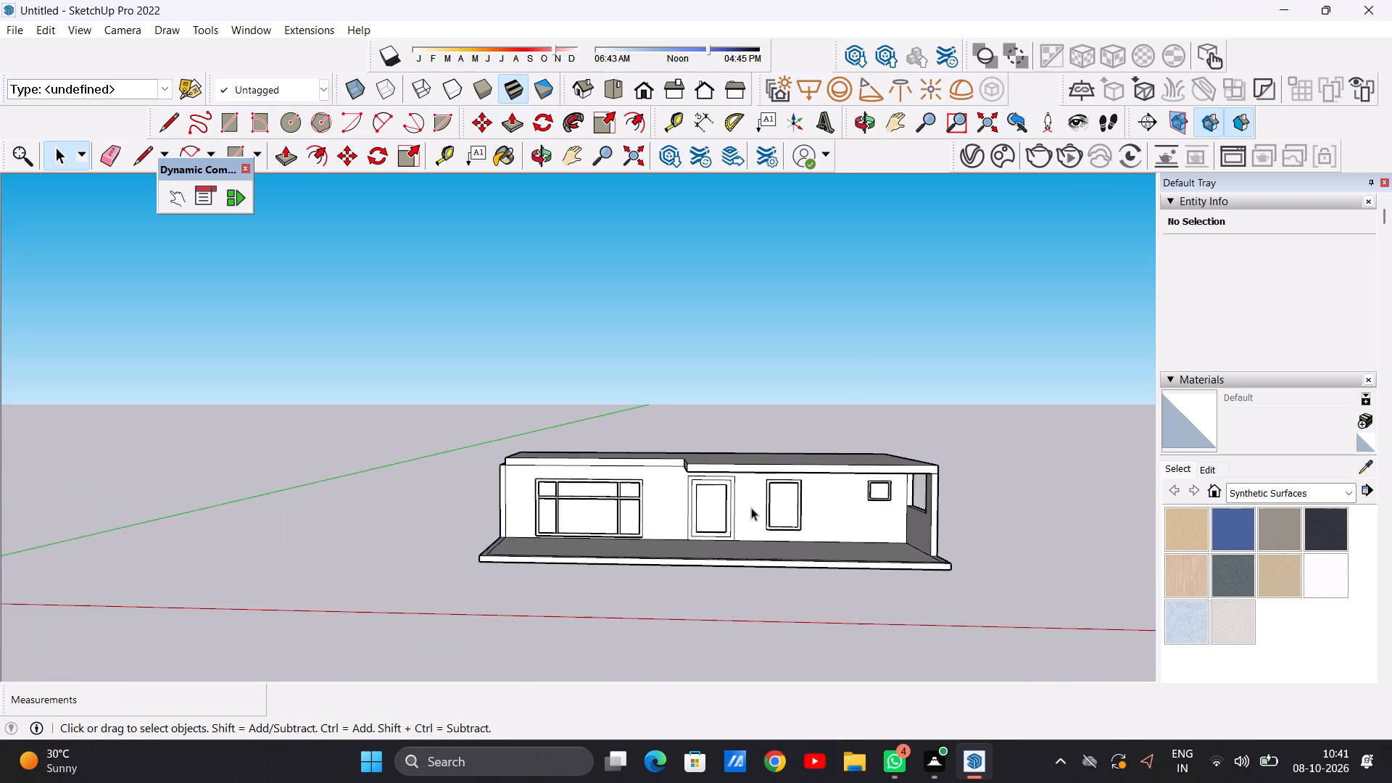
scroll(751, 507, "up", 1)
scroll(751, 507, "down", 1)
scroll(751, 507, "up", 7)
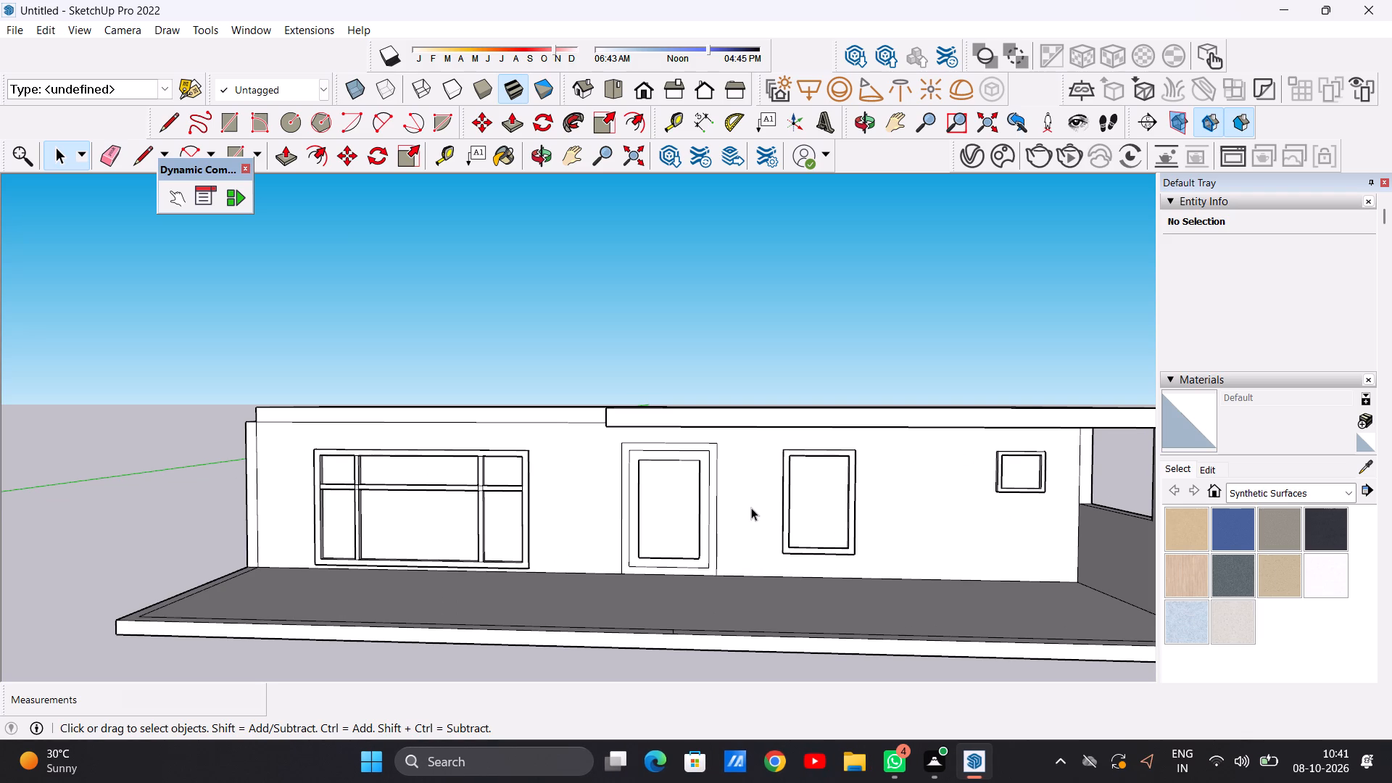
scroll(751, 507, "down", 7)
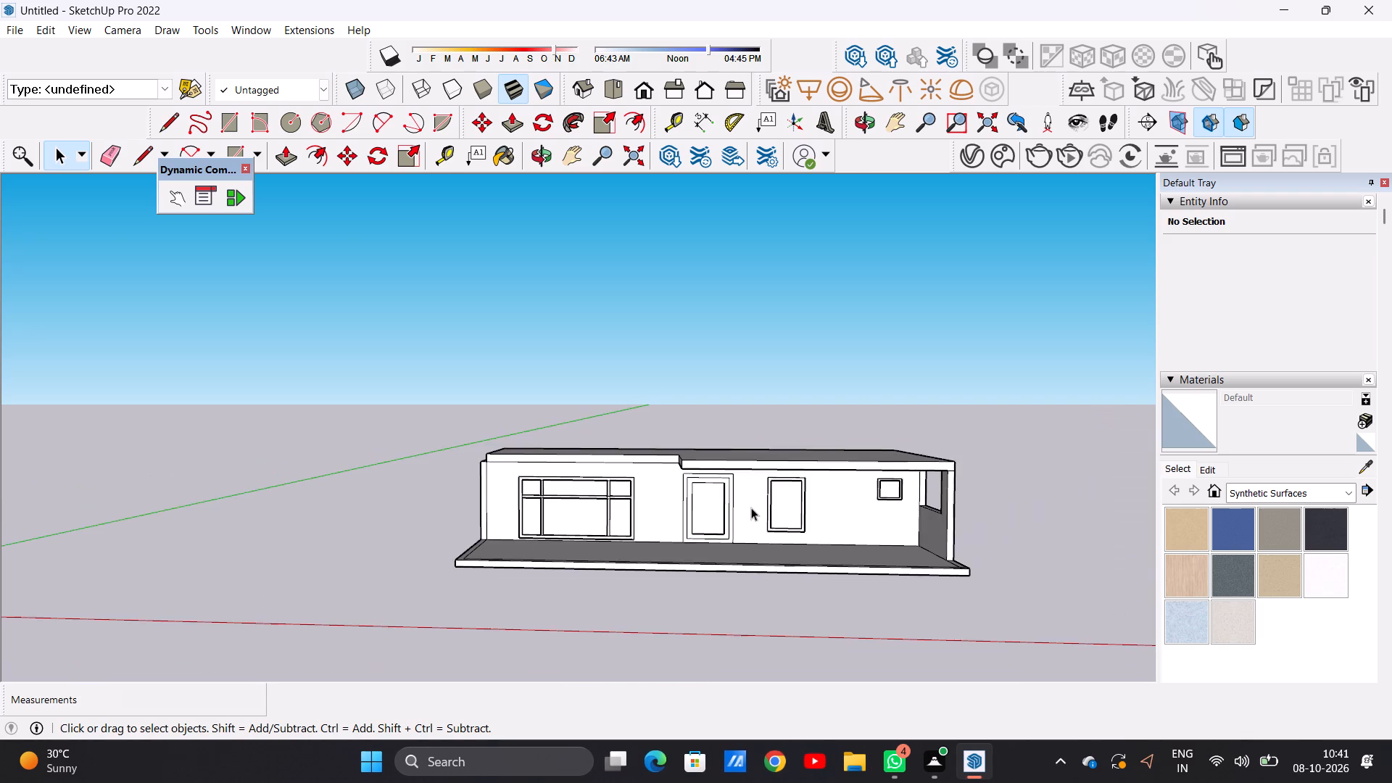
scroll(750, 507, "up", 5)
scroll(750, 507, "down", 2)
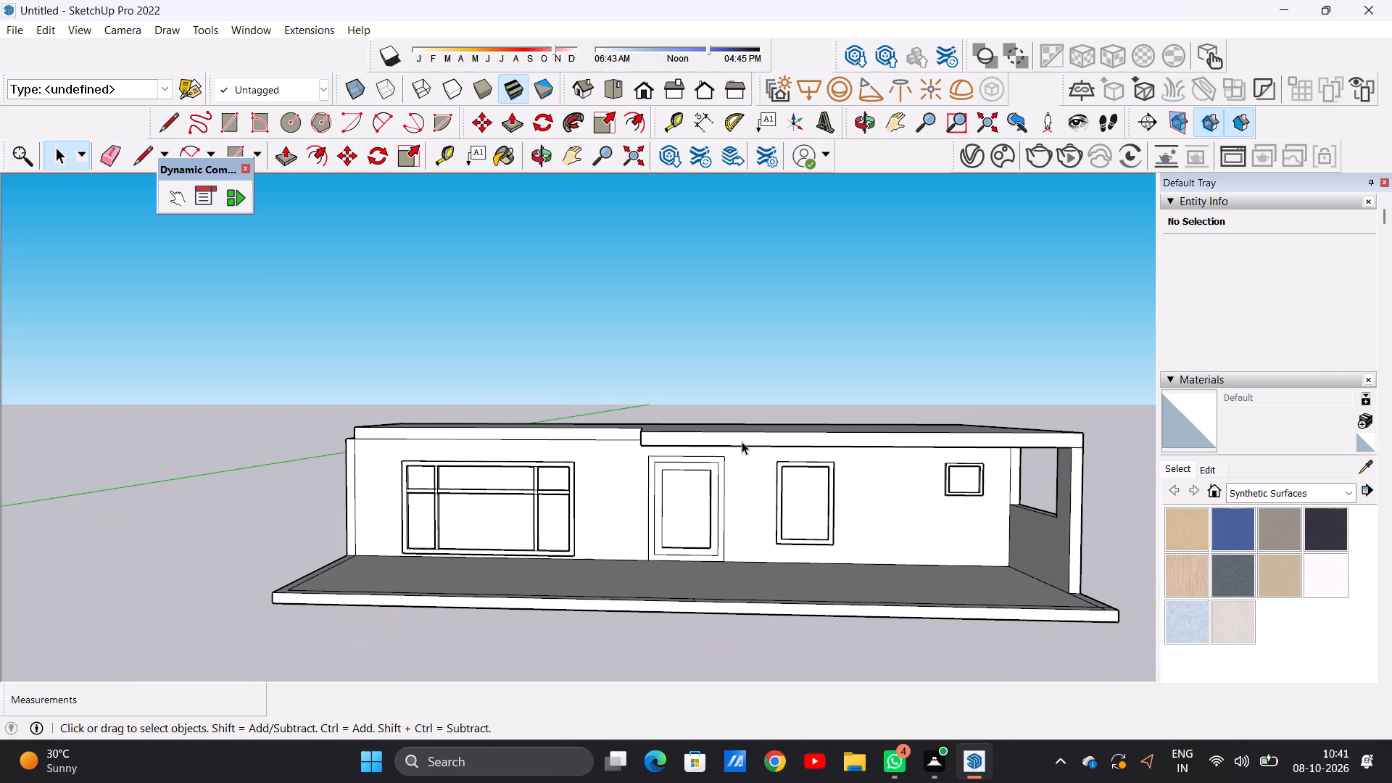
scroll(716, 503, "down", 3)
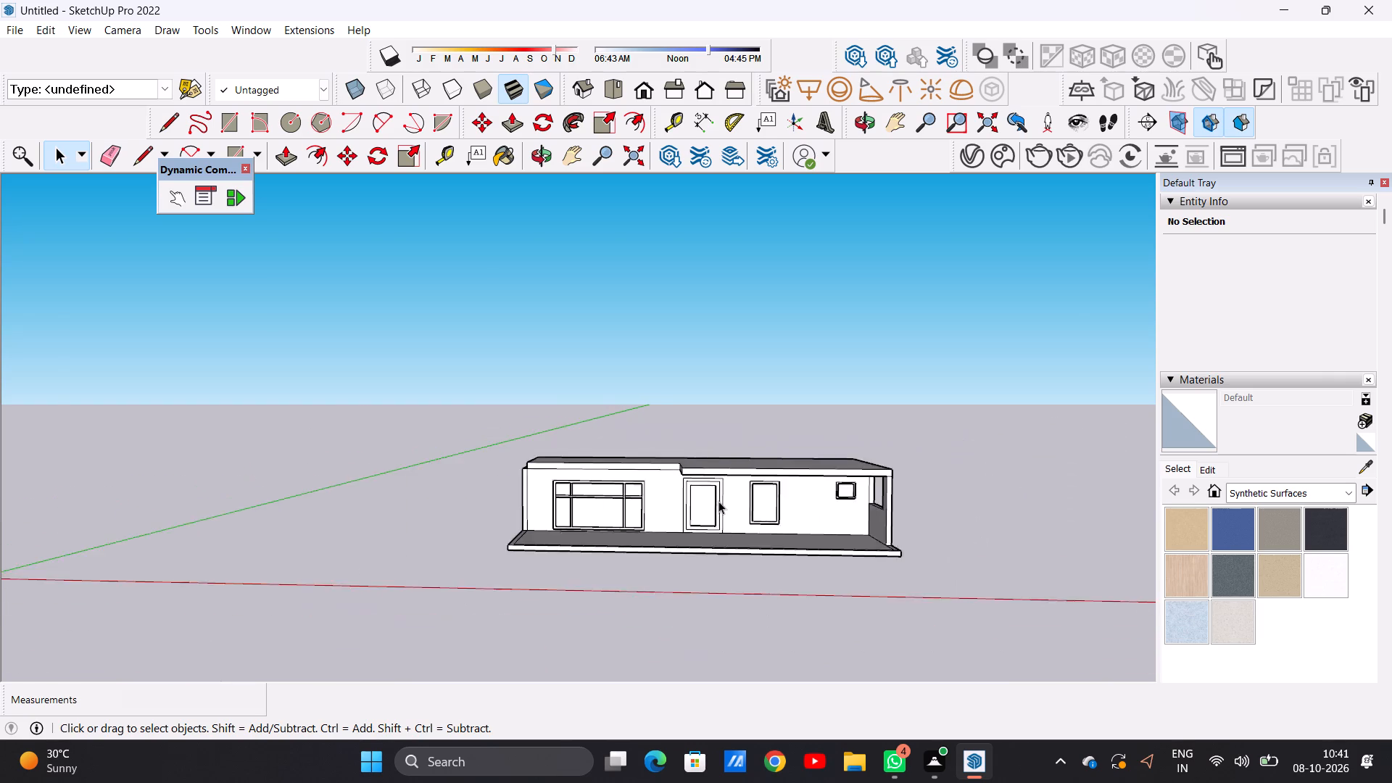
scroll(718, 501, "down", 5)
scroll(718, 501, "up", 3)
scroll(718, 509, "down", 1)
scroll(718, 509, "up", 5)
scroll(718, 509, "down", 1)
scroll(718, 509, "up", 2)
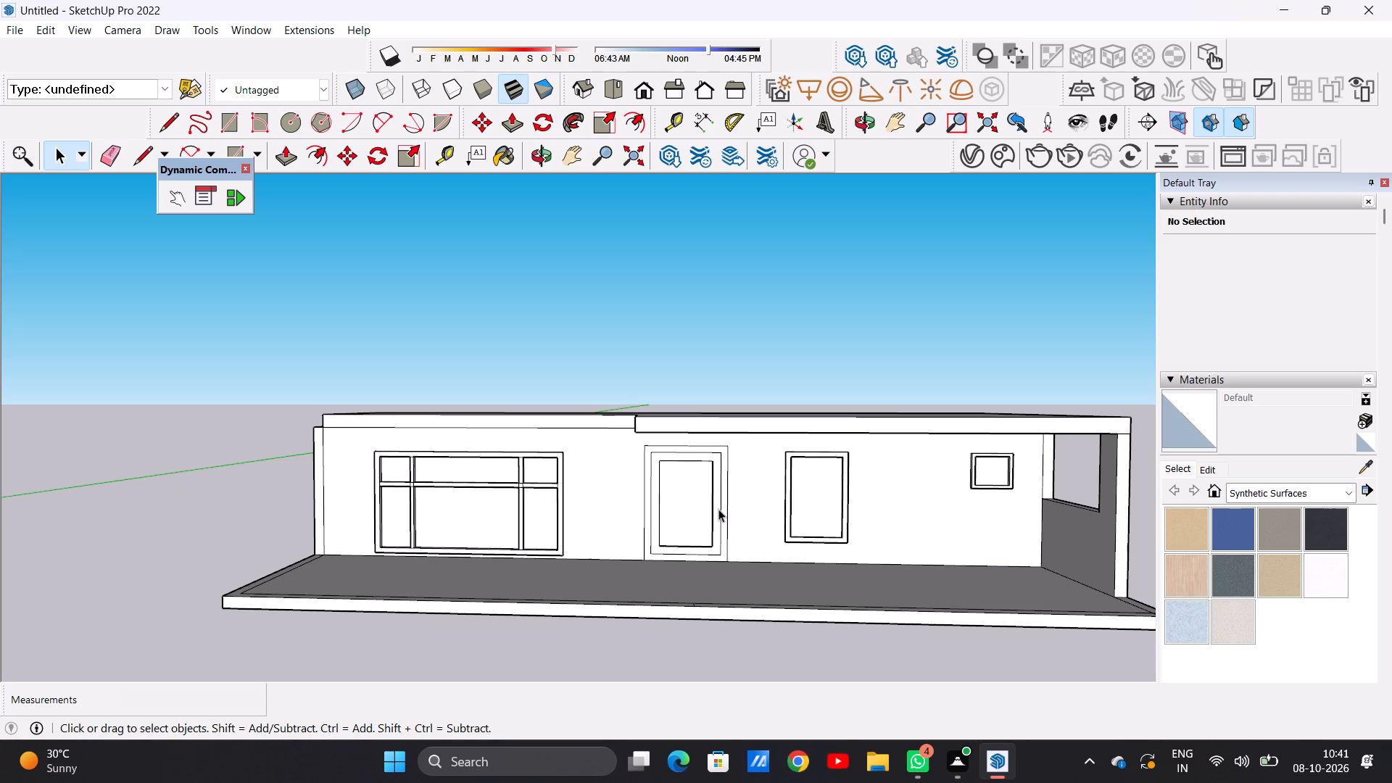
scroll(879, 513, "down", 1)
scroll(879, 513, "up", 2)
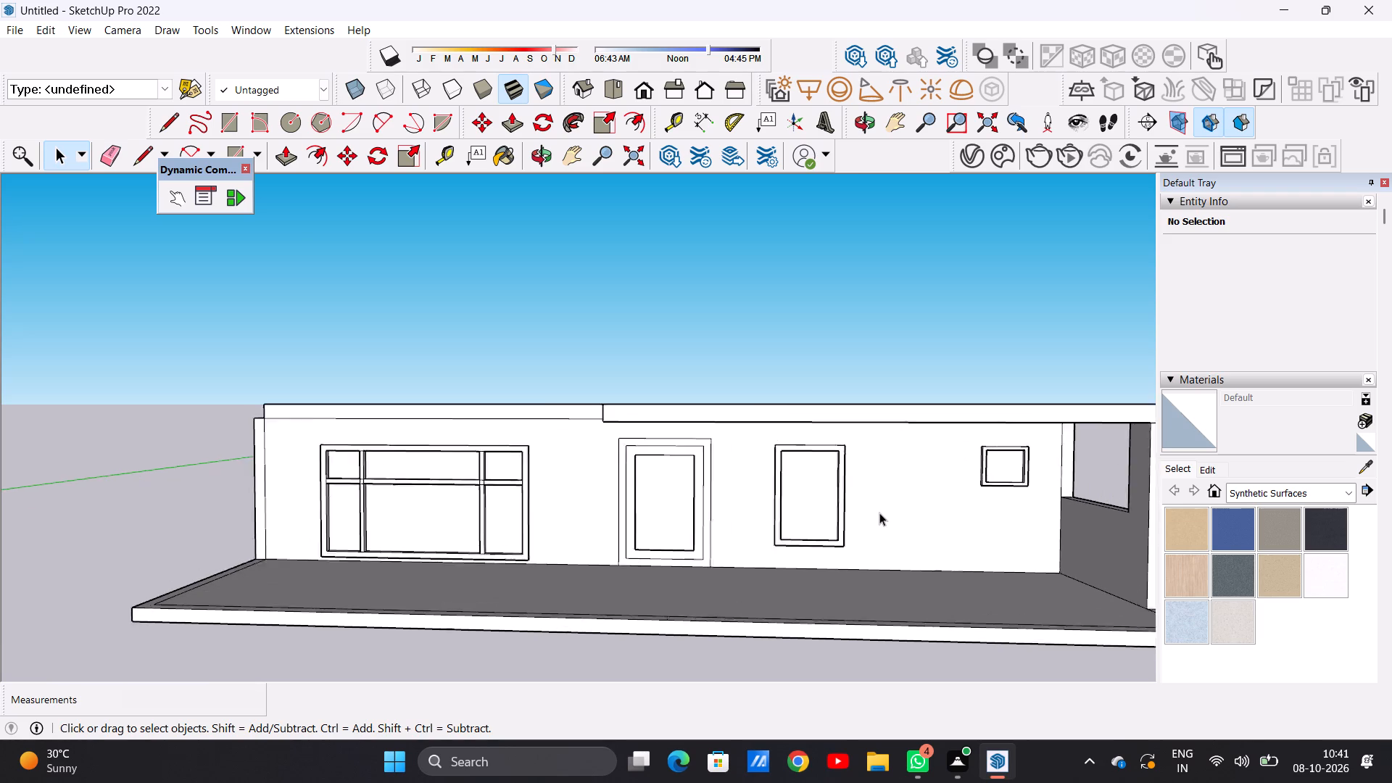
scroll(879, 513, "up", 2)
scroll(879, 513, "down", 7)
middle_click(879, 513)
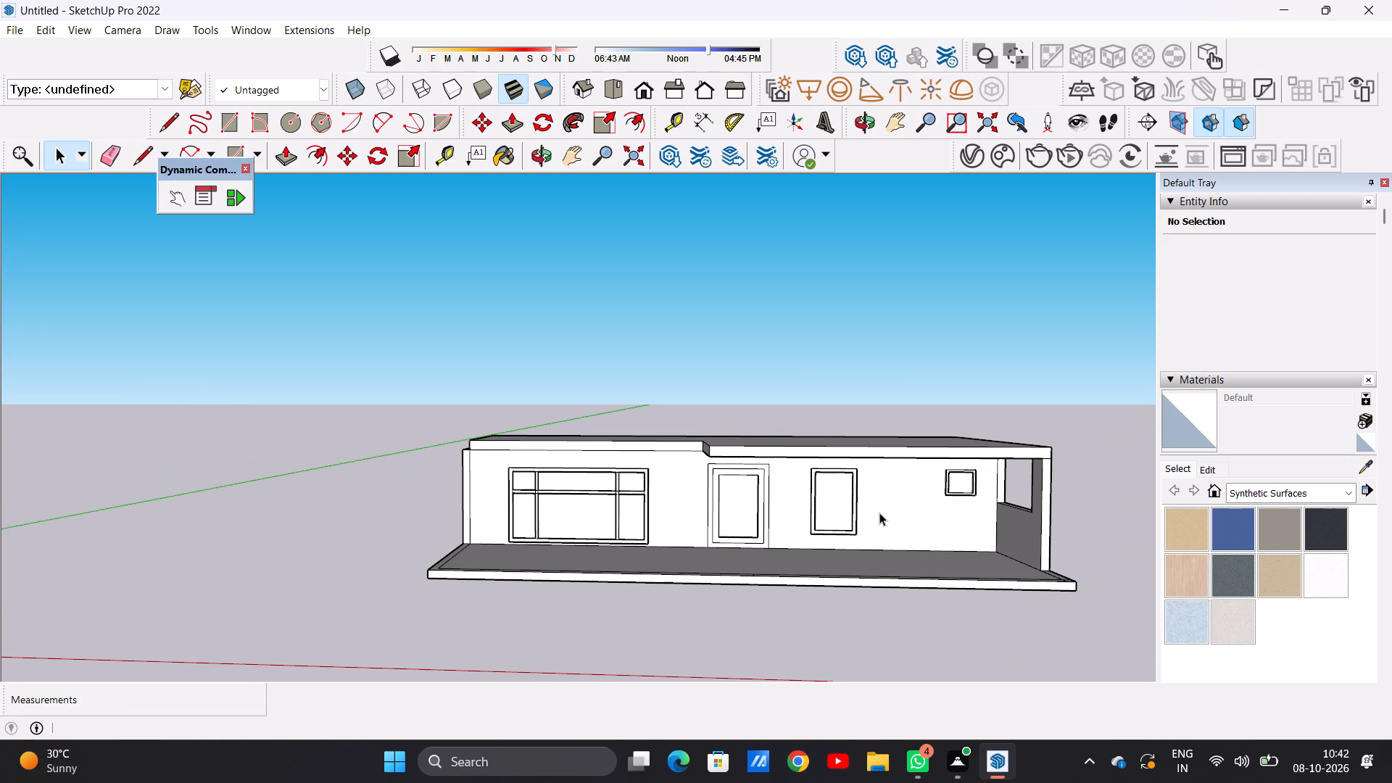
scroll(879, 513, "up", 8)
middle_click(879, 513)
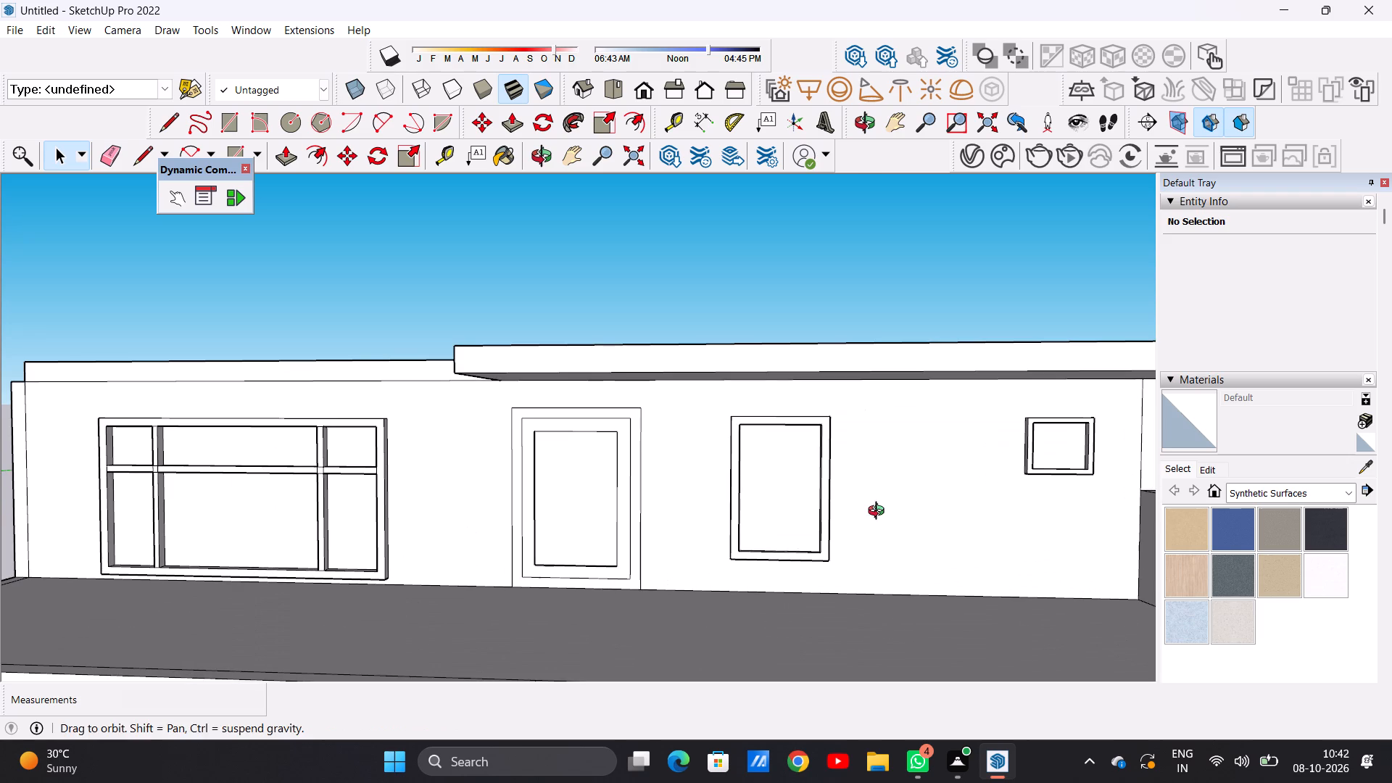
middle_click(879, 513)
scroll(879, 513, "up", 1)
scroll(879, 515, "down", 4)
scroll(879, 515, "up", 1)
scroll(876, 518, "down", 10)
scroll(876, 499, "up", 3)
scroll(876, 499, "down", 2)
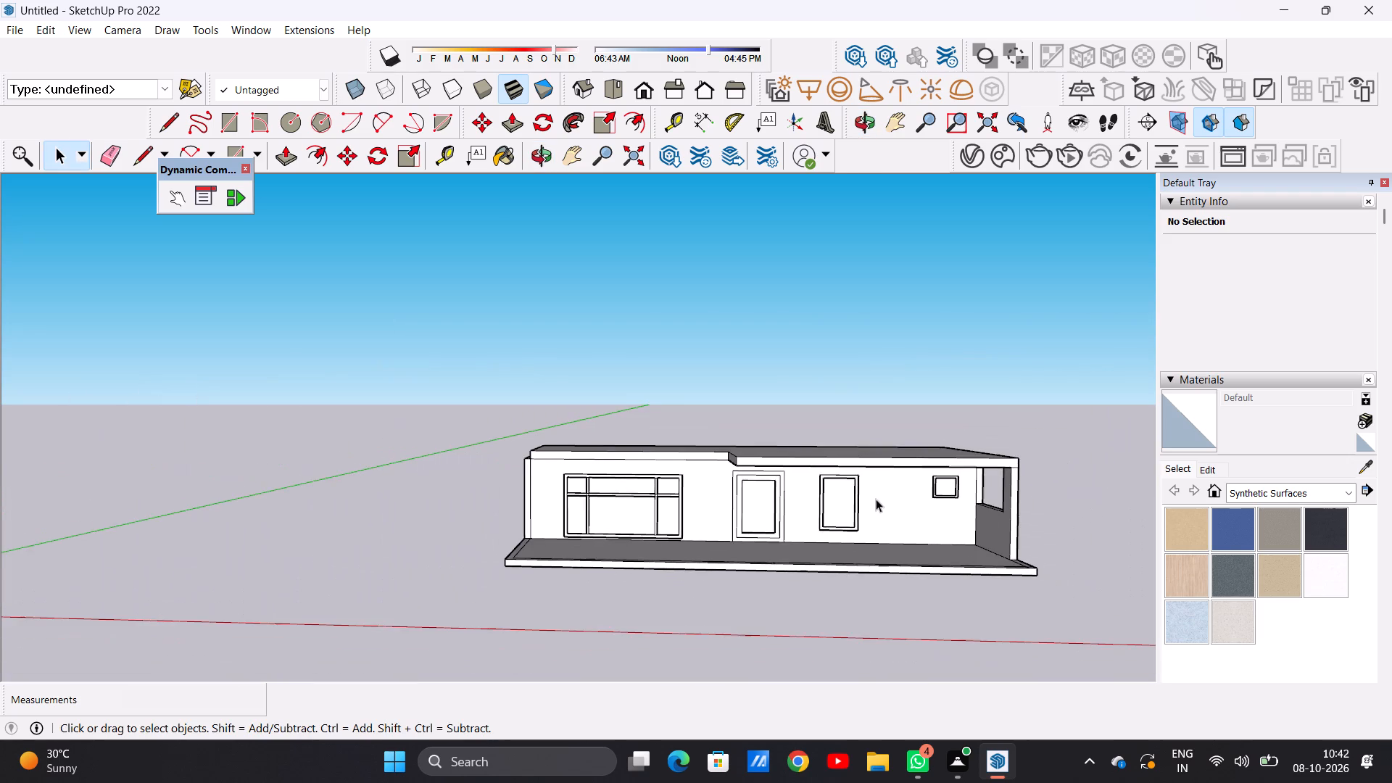
Examine the villa from above, including the stepped roof slab's outline and its overhang over the terrace.
middle_click_drag(876, 497, 876, 568)
scroll(876, 552, "up", 9)
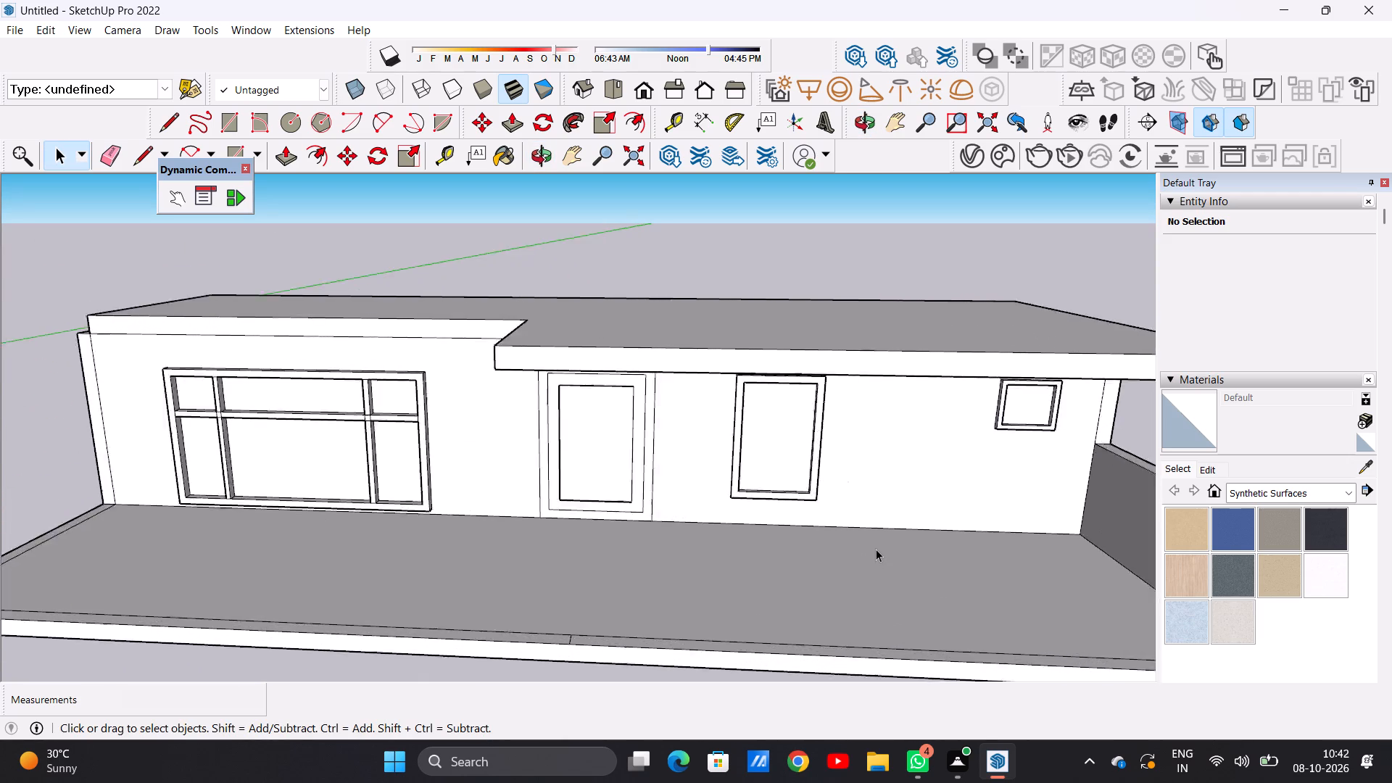
scroll(876, 549, "down", 8)
scroll(876, 549, "up", 1)
scroll(876, 549, "down", 5)
scroll(876, 549, "up", 1)
scroll(876, 549, "down", 2)
scroll(876, 549, "up", 9)
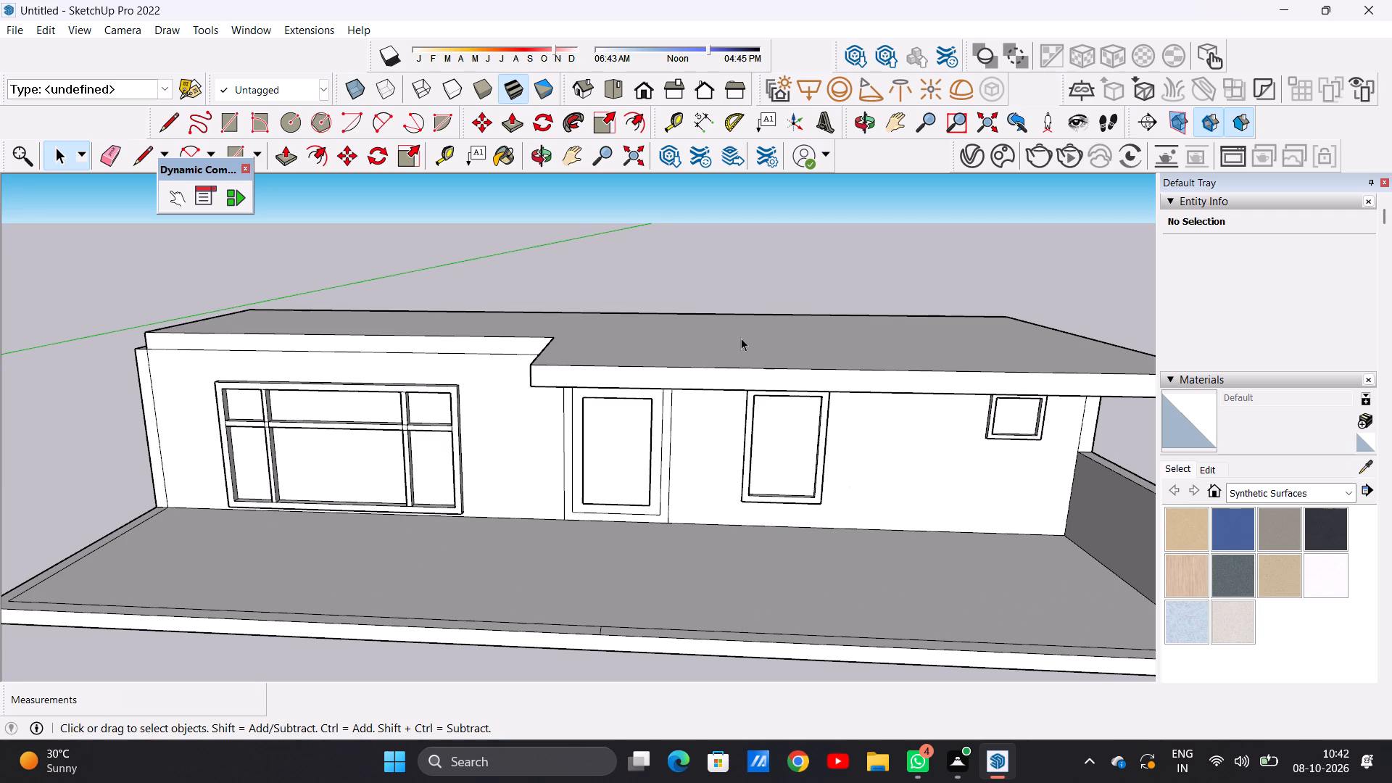
middle_click_drag(741, 338, 747, 436)
scroll(747, 436, "down", 5)
scroll(747, 436, "up", 2)
scroll(747, 436, "down", 5)
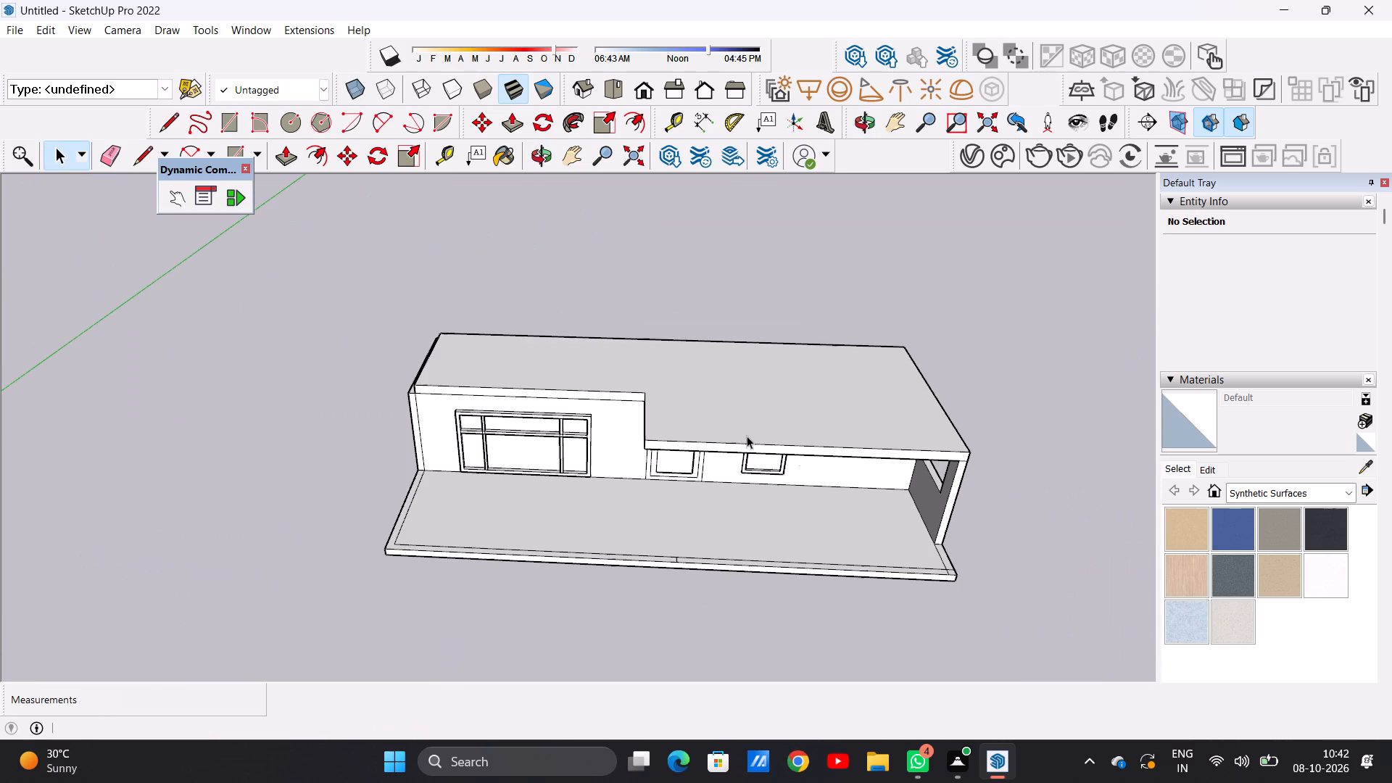
middle_click(747, 436)
key("o")
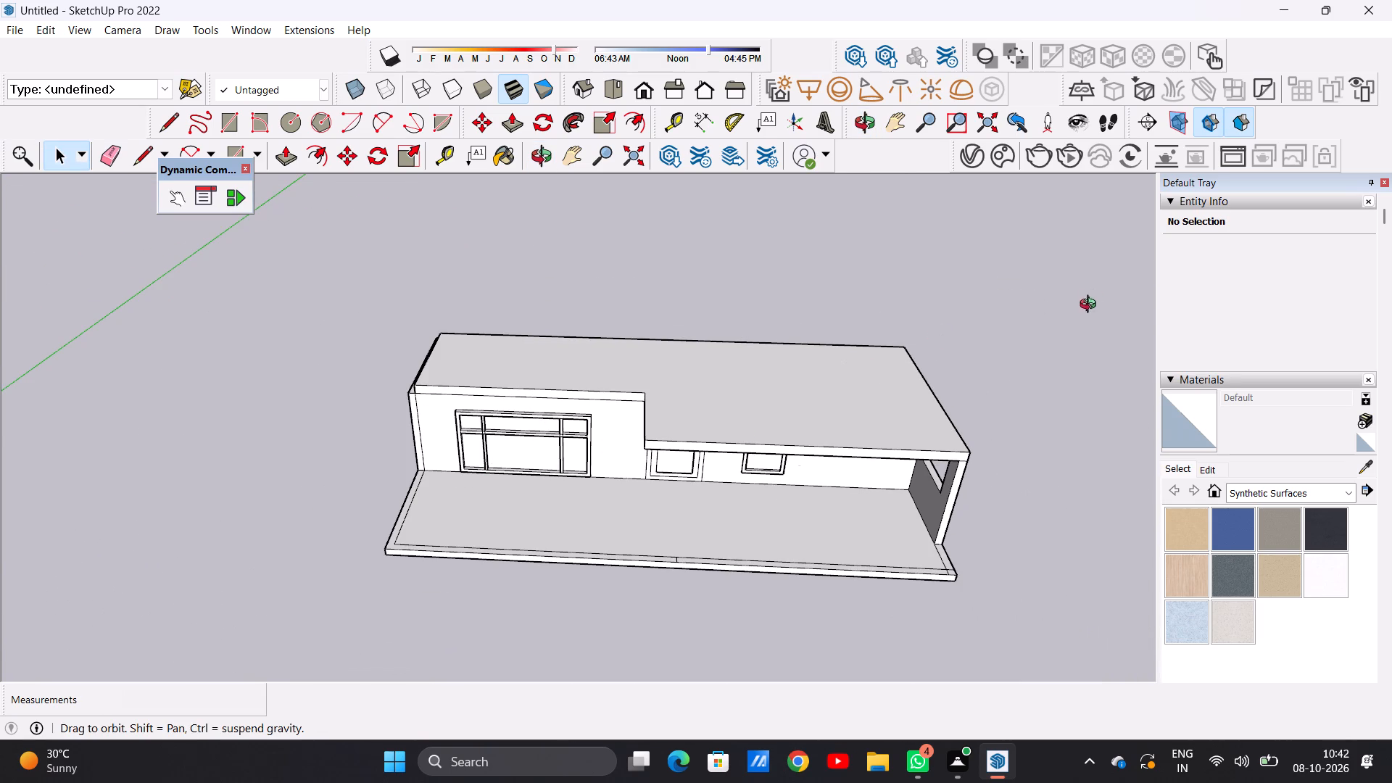
middle_click_drag(739, 360, 742, 489)
scroll(742, 489, "up", 6)
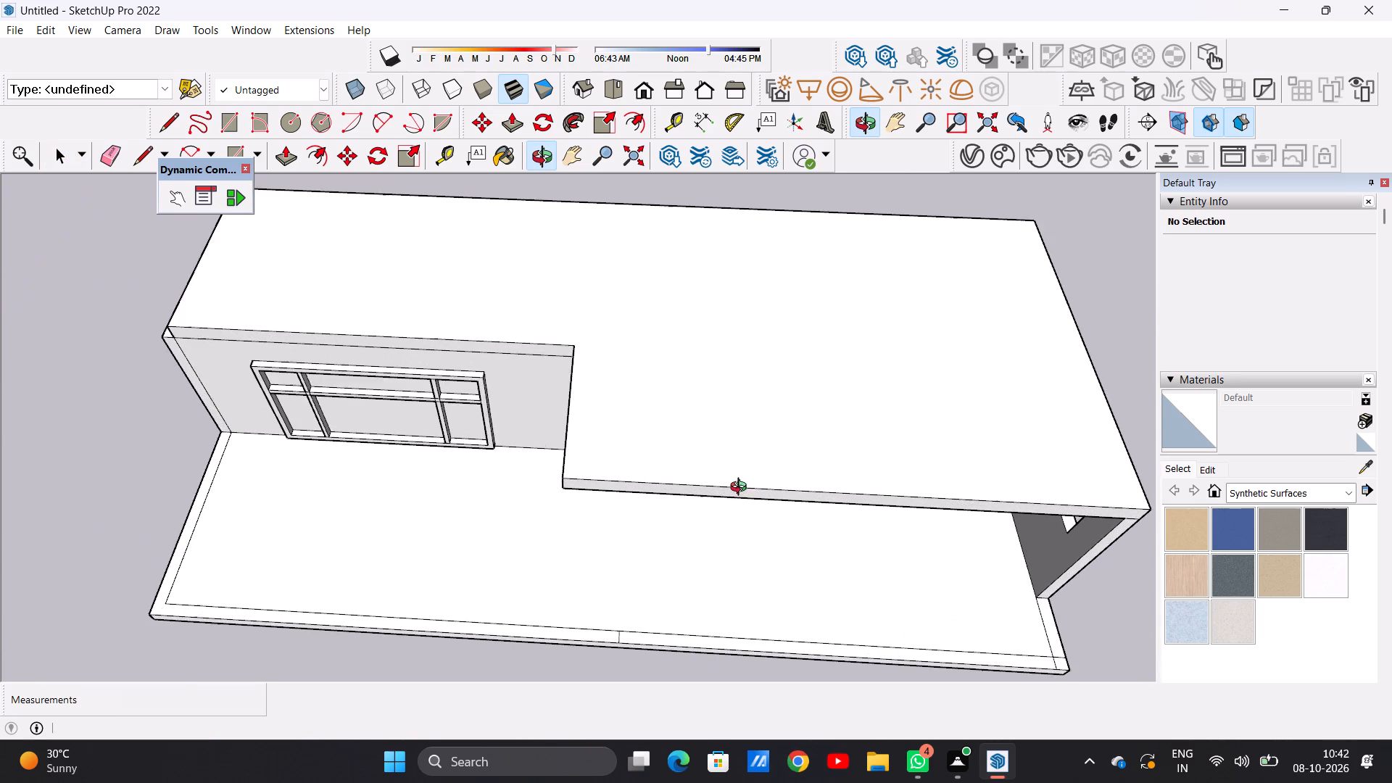
scroll(742, 489, "down", 6)
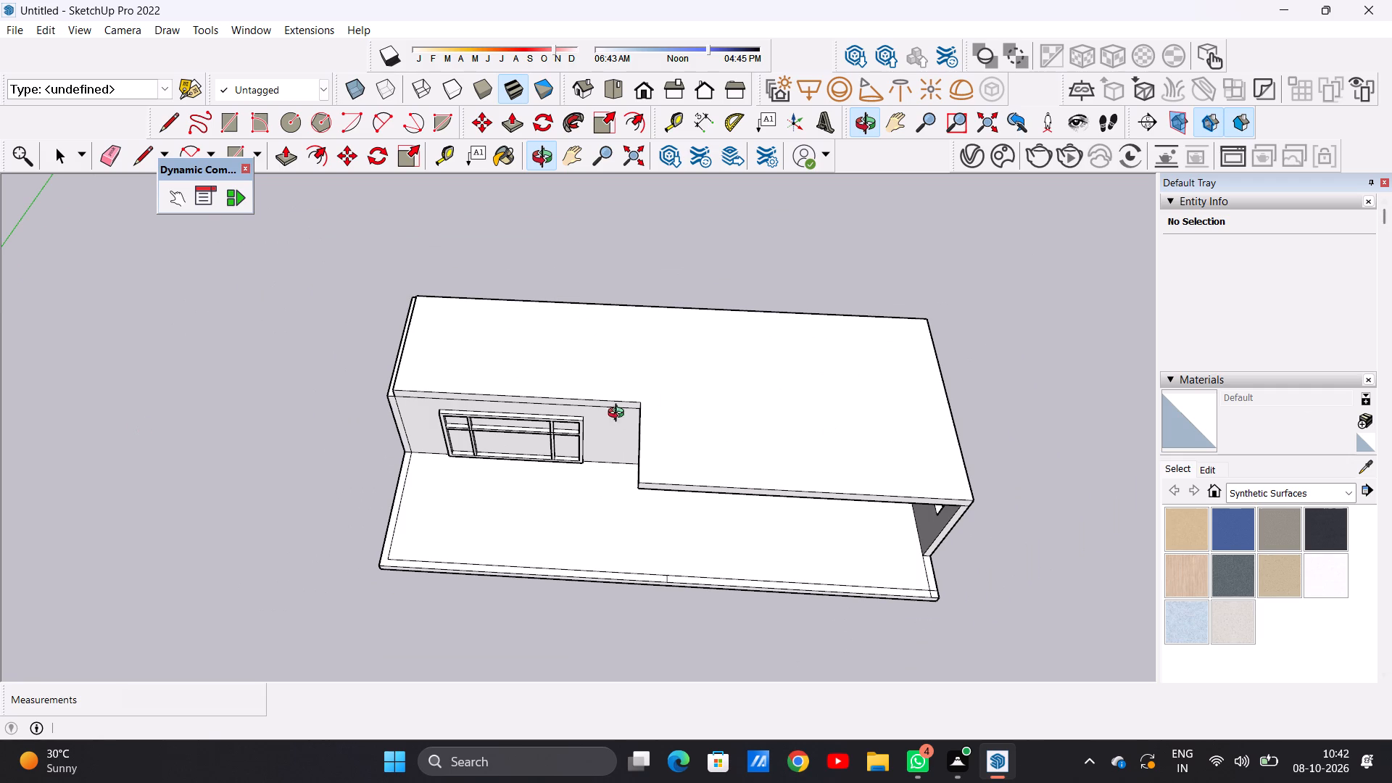
scroll(782, 442, "up", 1)
scroll(782, 442, "down", 1)
scroll(782, 442, "up", 3)
key("space")
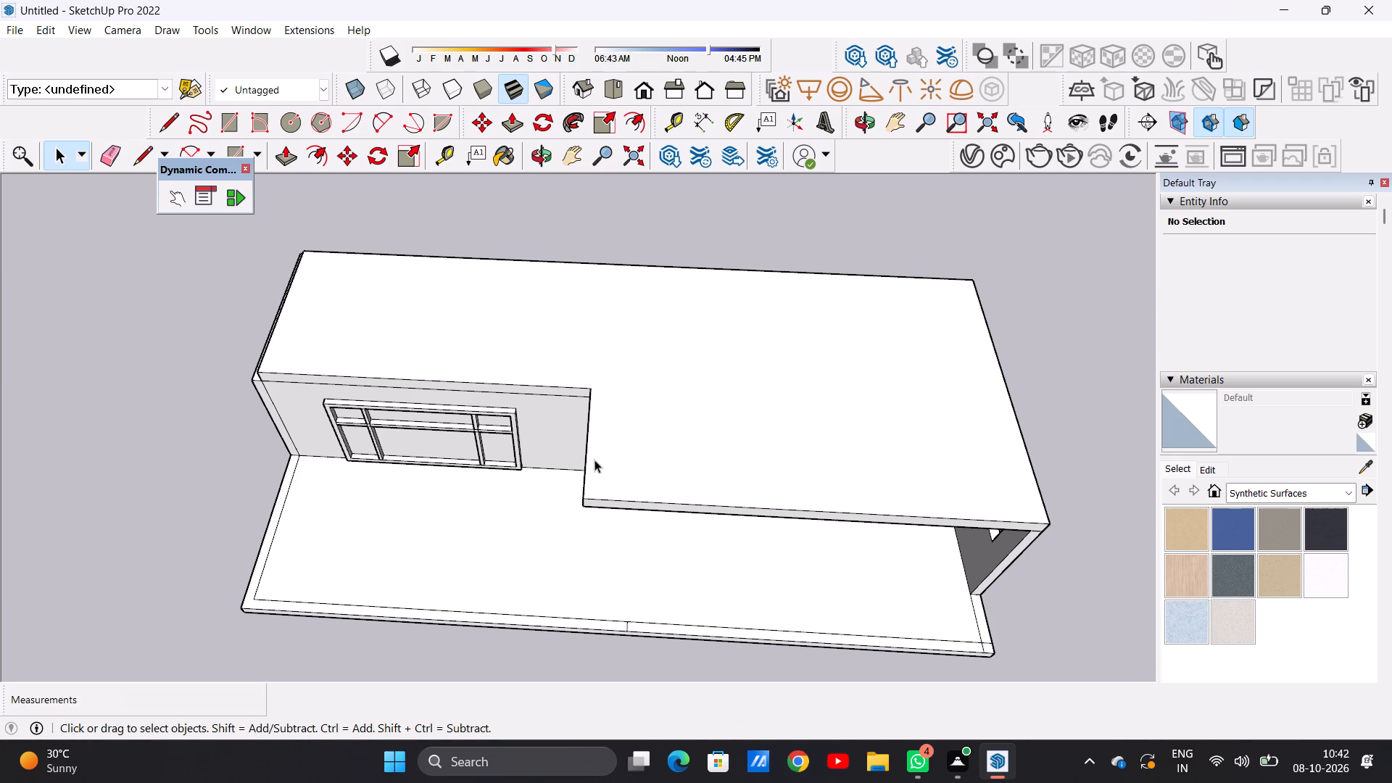
scroll(594, 460, "up", 2)
scroll(594, 460, "down", 6)
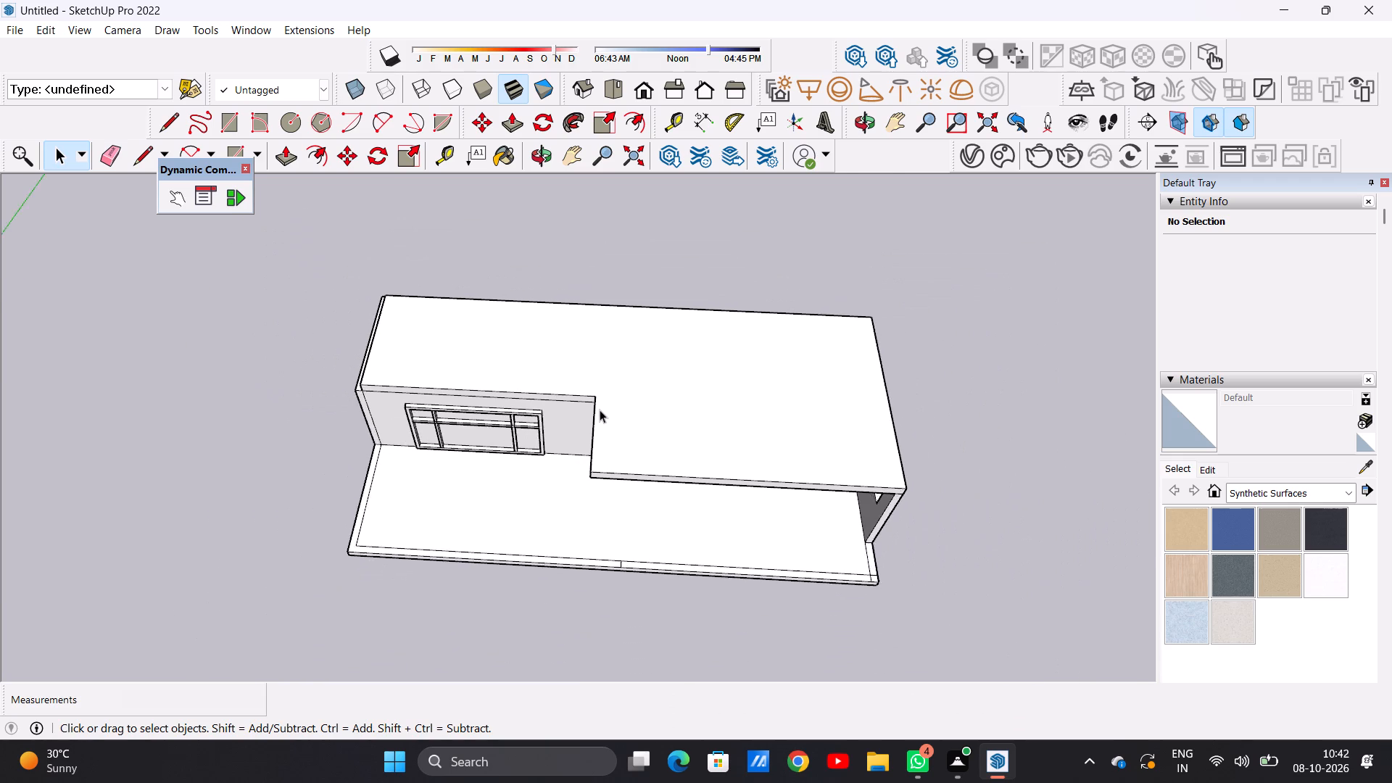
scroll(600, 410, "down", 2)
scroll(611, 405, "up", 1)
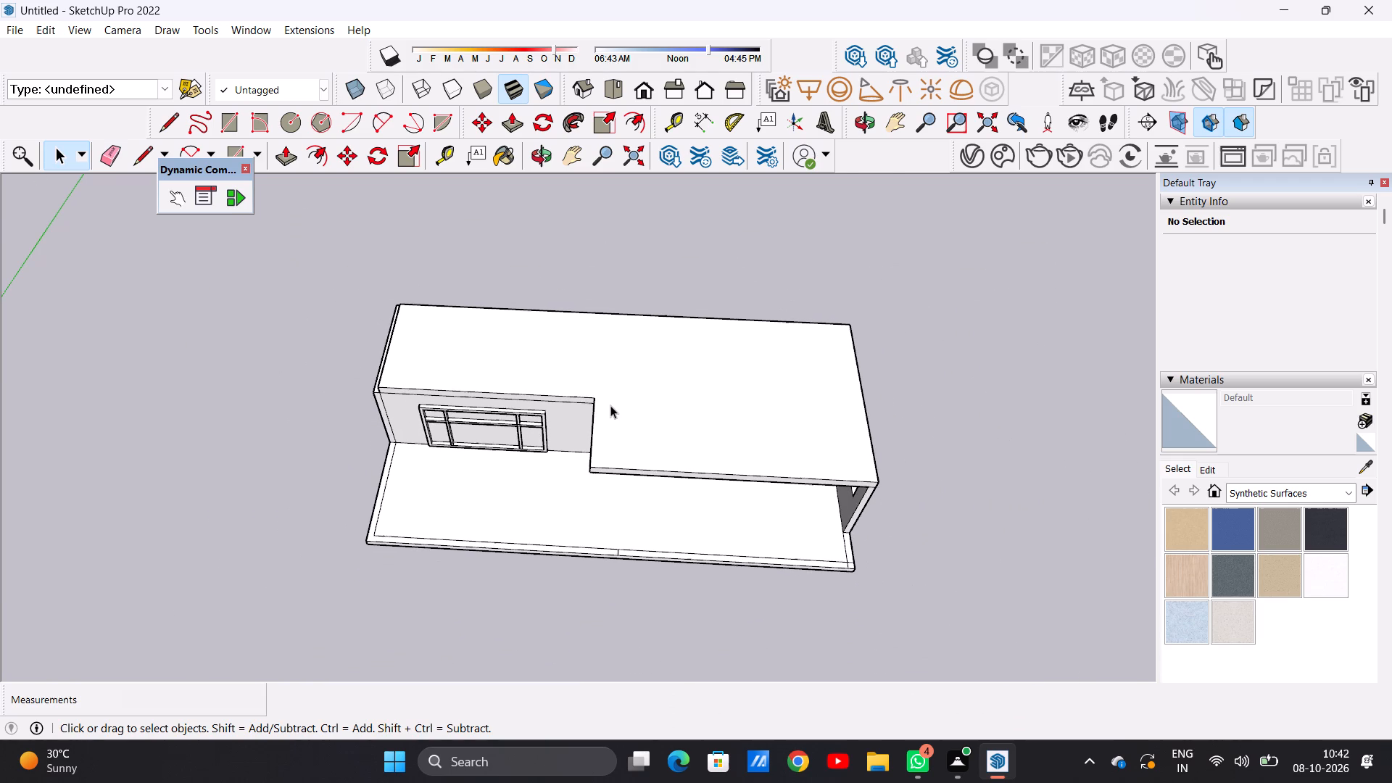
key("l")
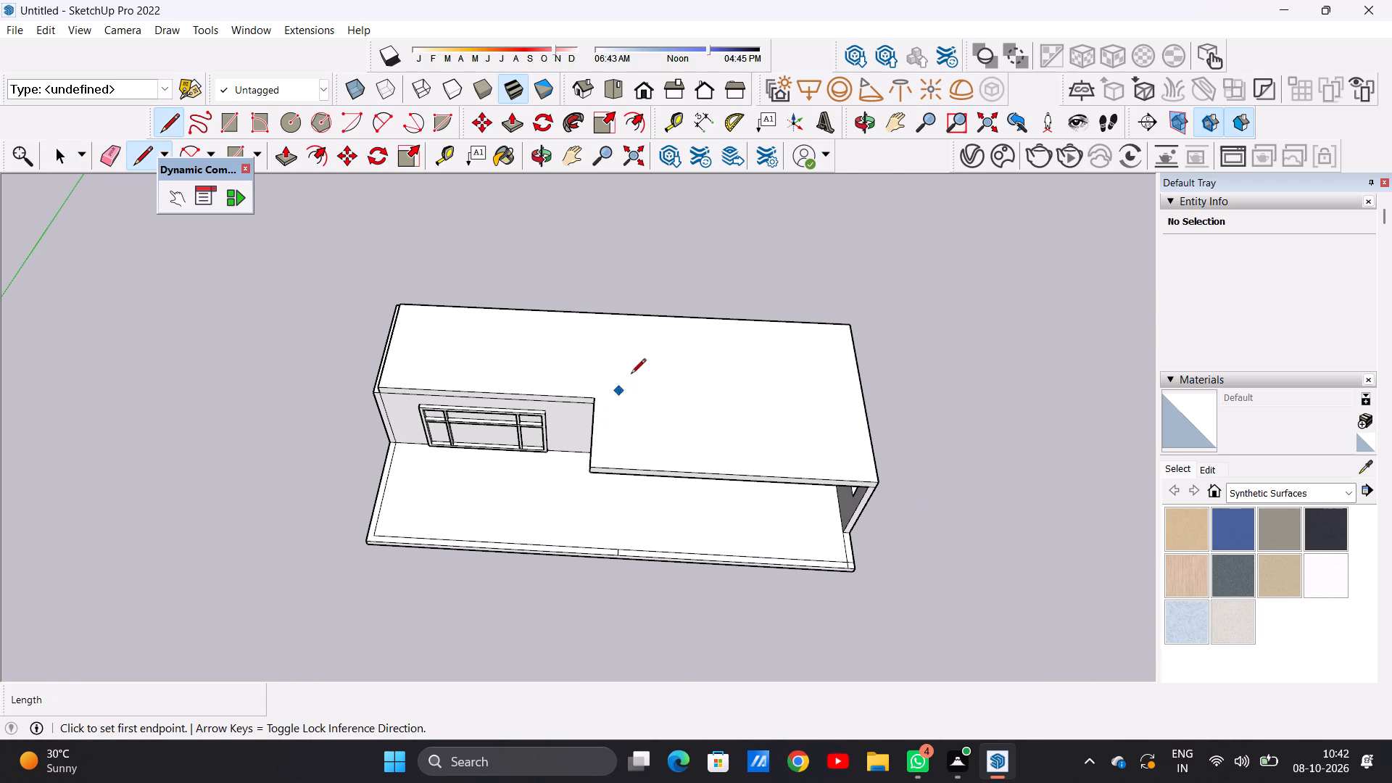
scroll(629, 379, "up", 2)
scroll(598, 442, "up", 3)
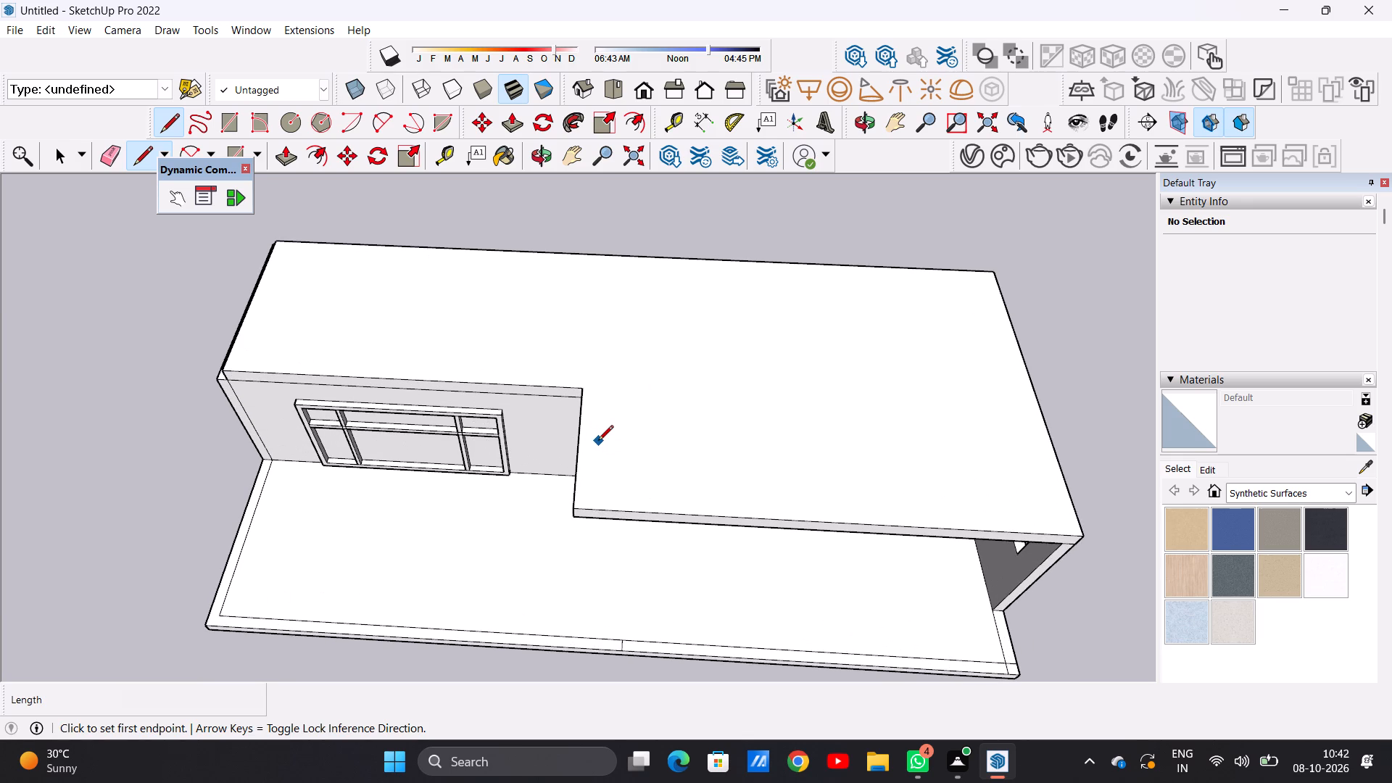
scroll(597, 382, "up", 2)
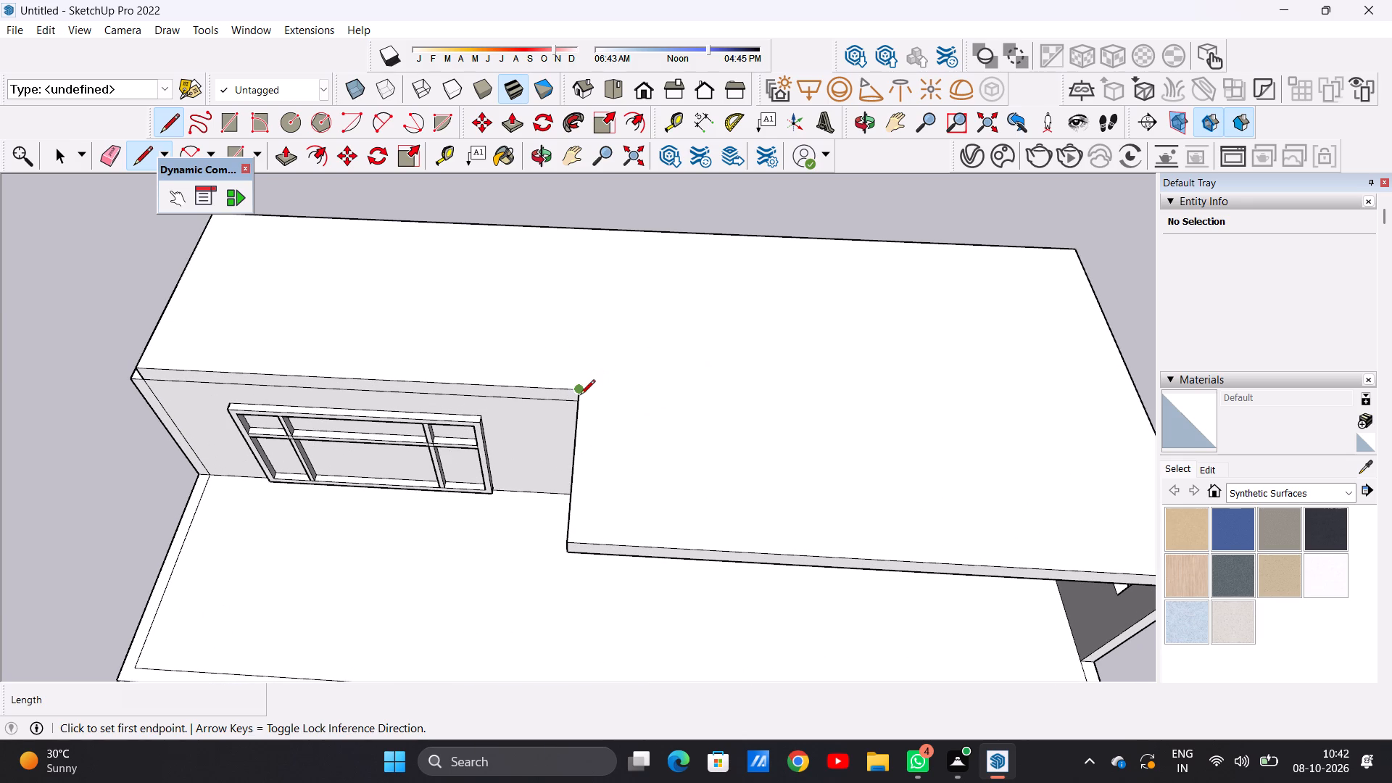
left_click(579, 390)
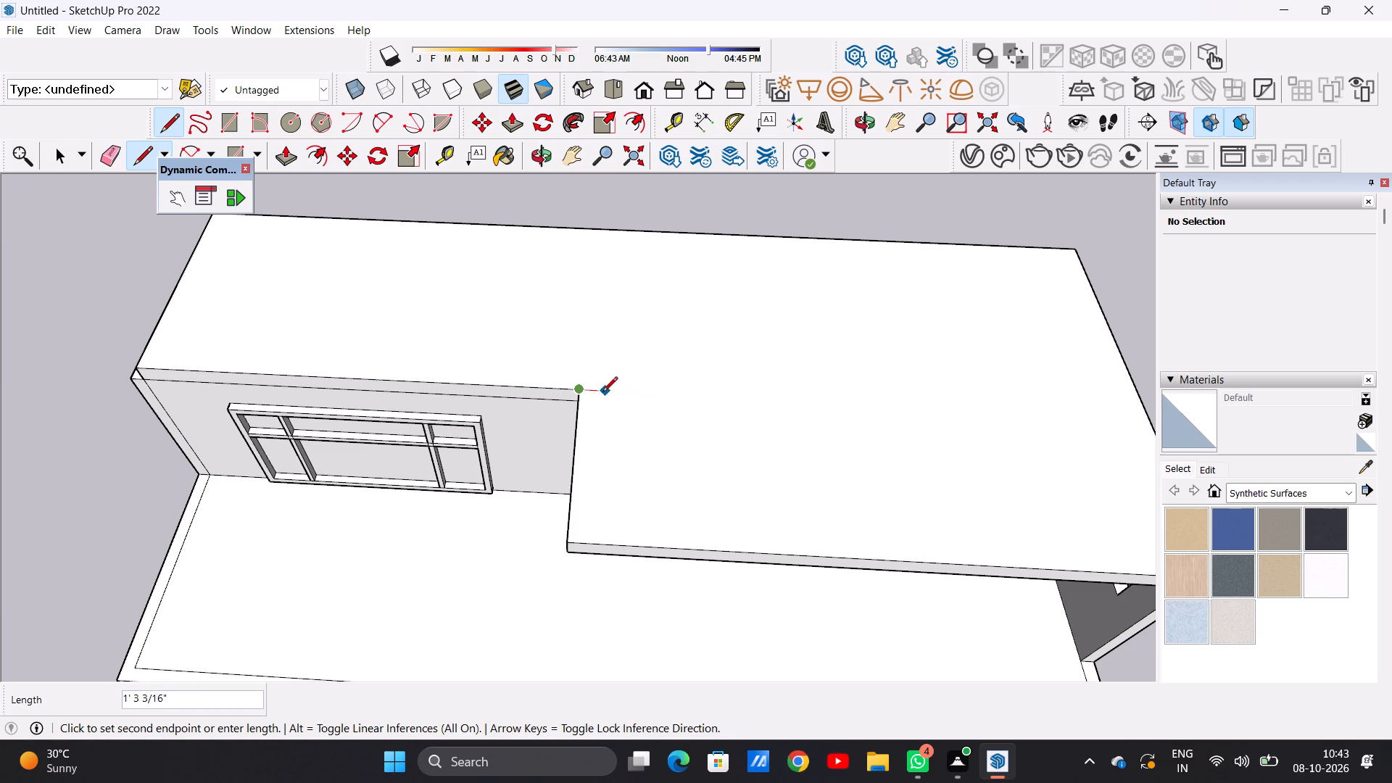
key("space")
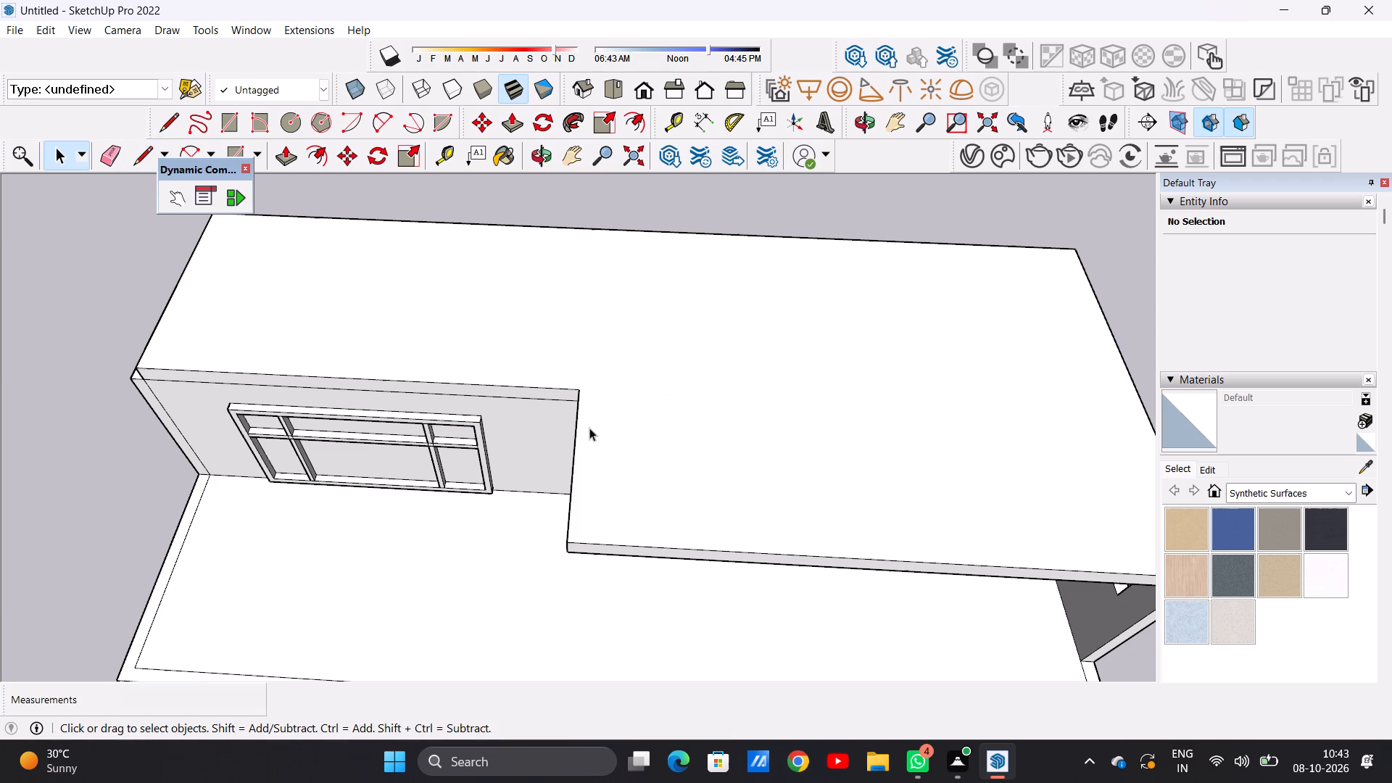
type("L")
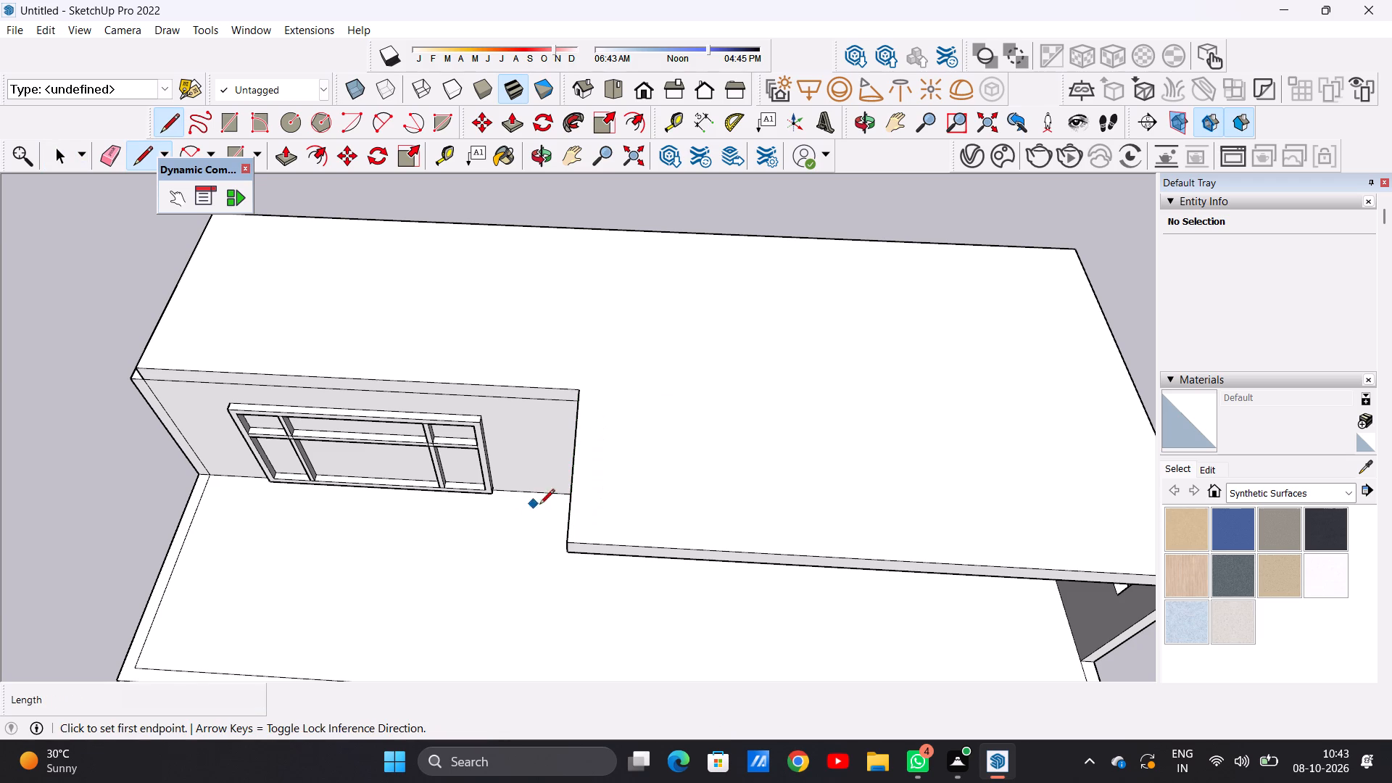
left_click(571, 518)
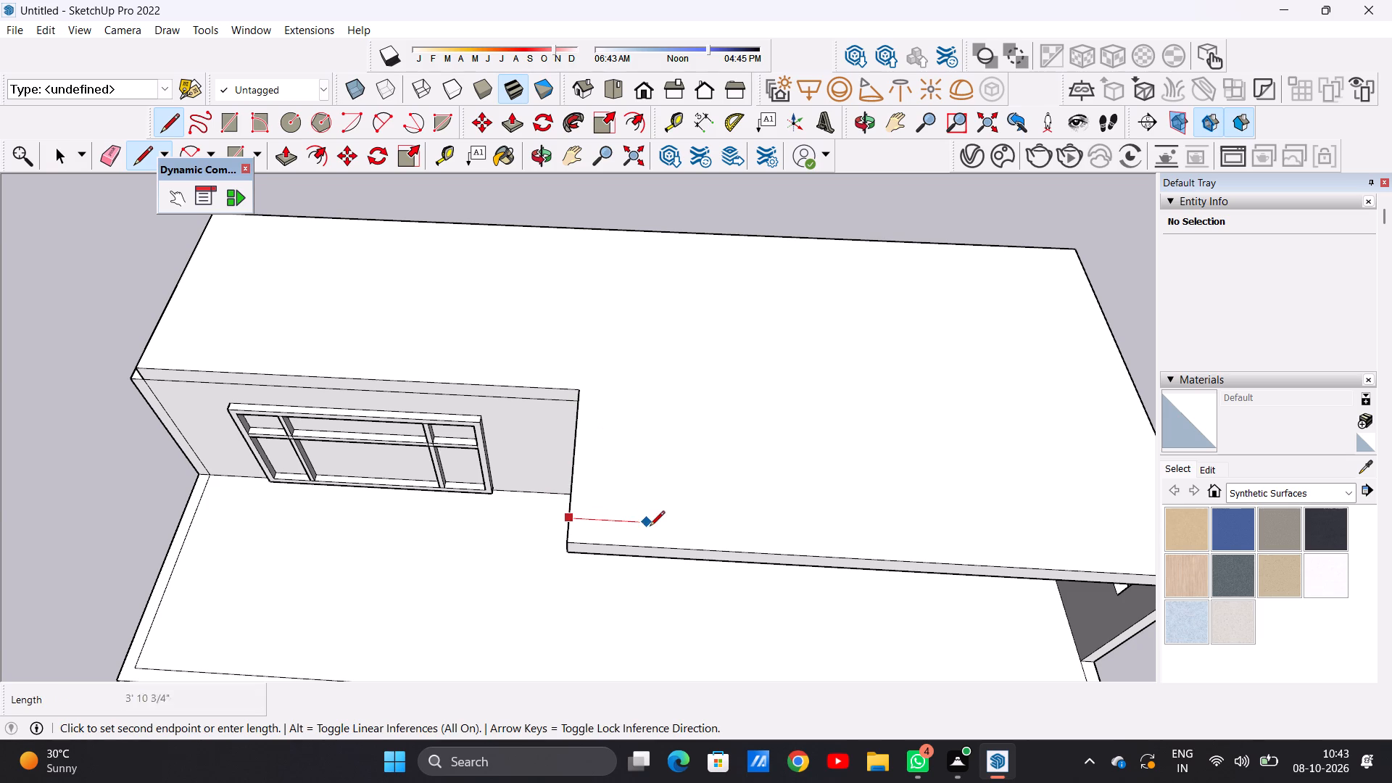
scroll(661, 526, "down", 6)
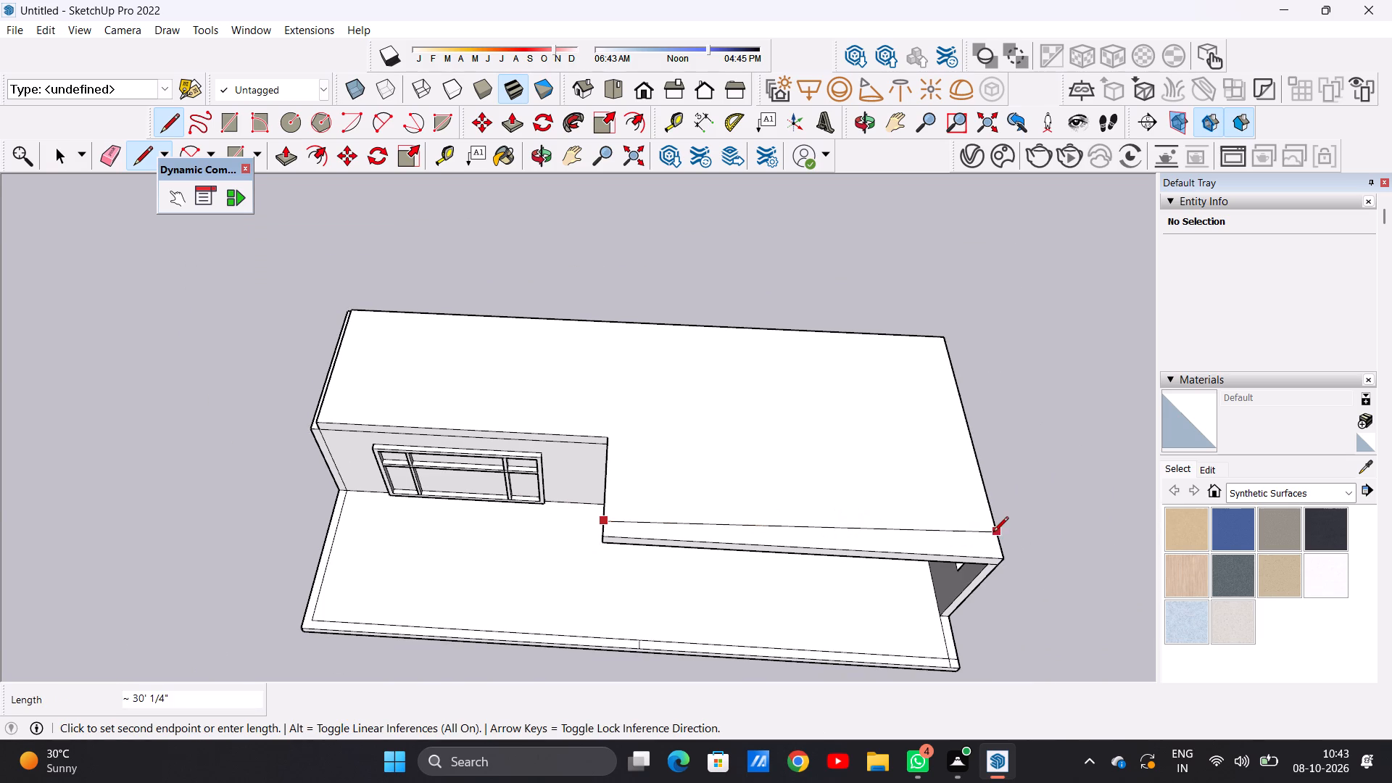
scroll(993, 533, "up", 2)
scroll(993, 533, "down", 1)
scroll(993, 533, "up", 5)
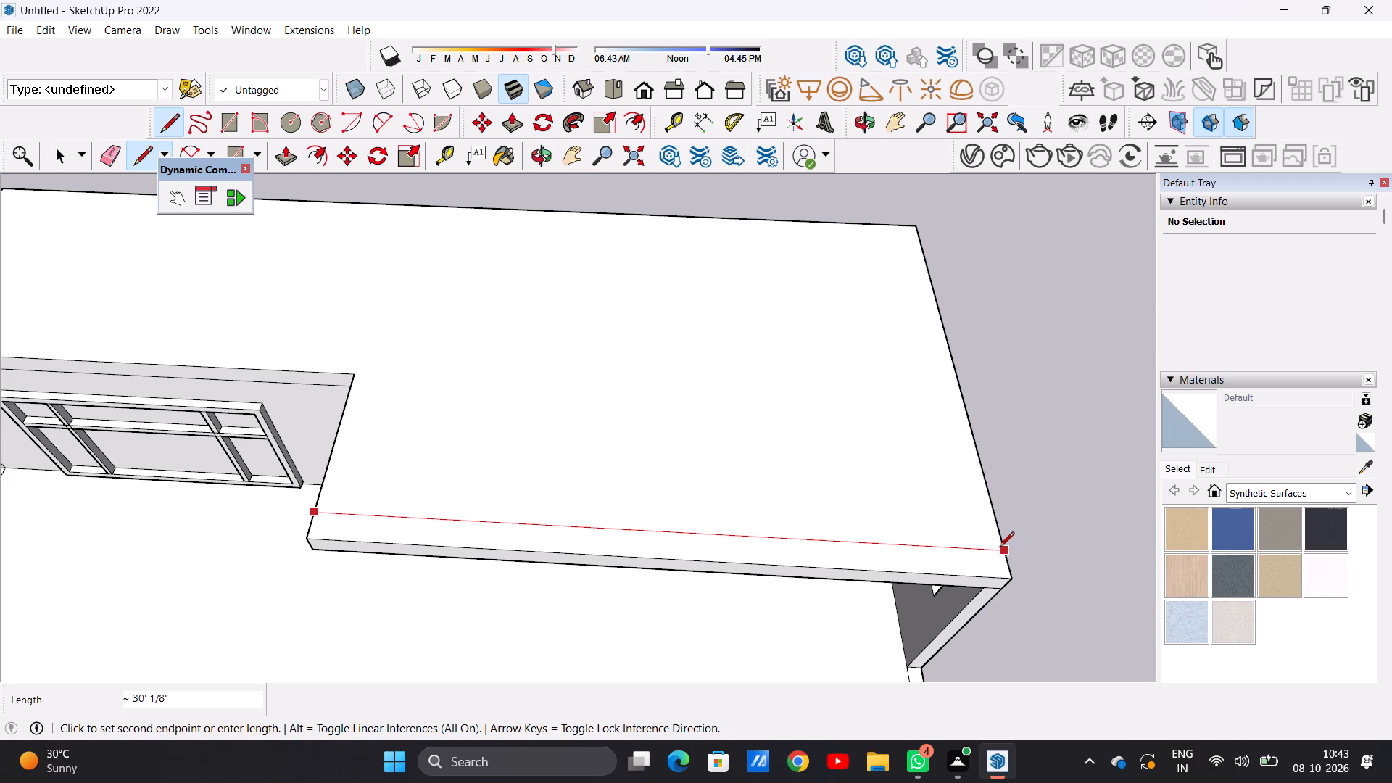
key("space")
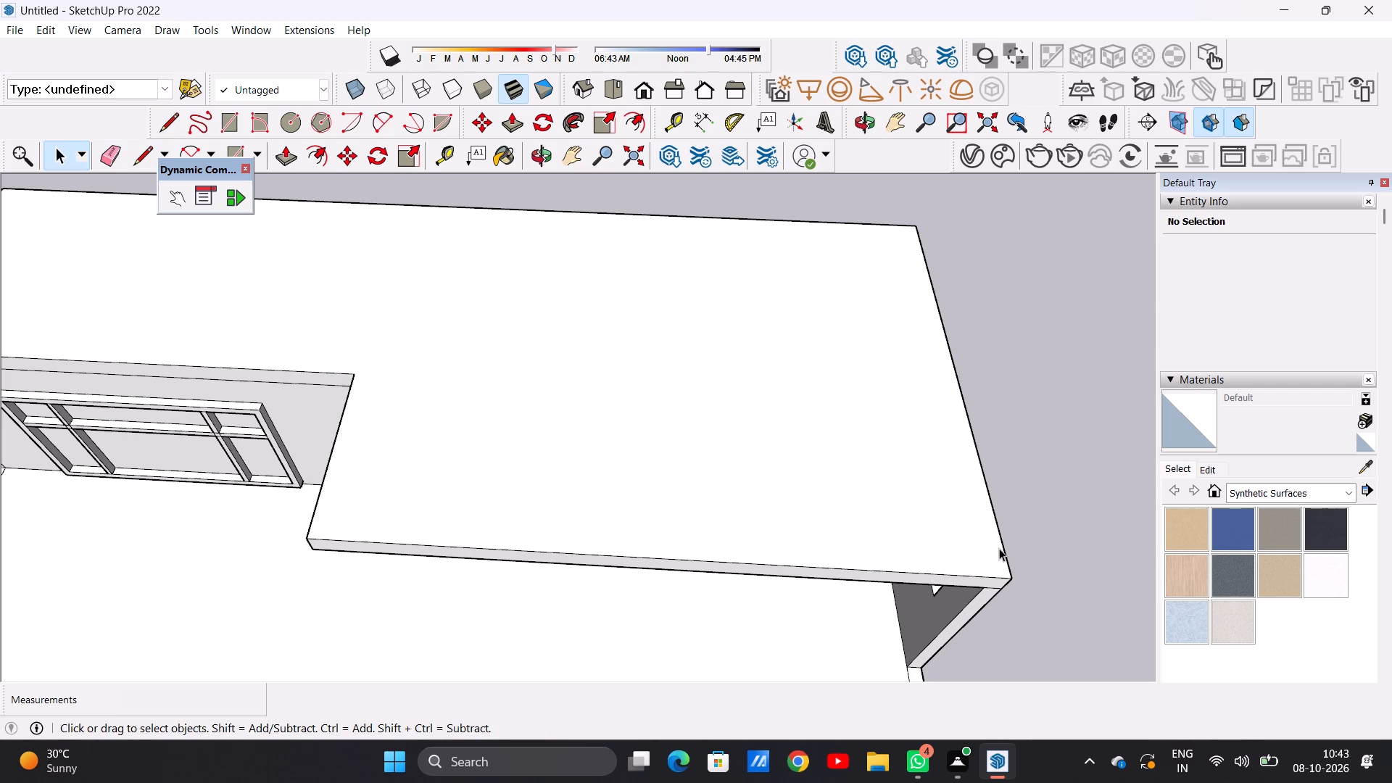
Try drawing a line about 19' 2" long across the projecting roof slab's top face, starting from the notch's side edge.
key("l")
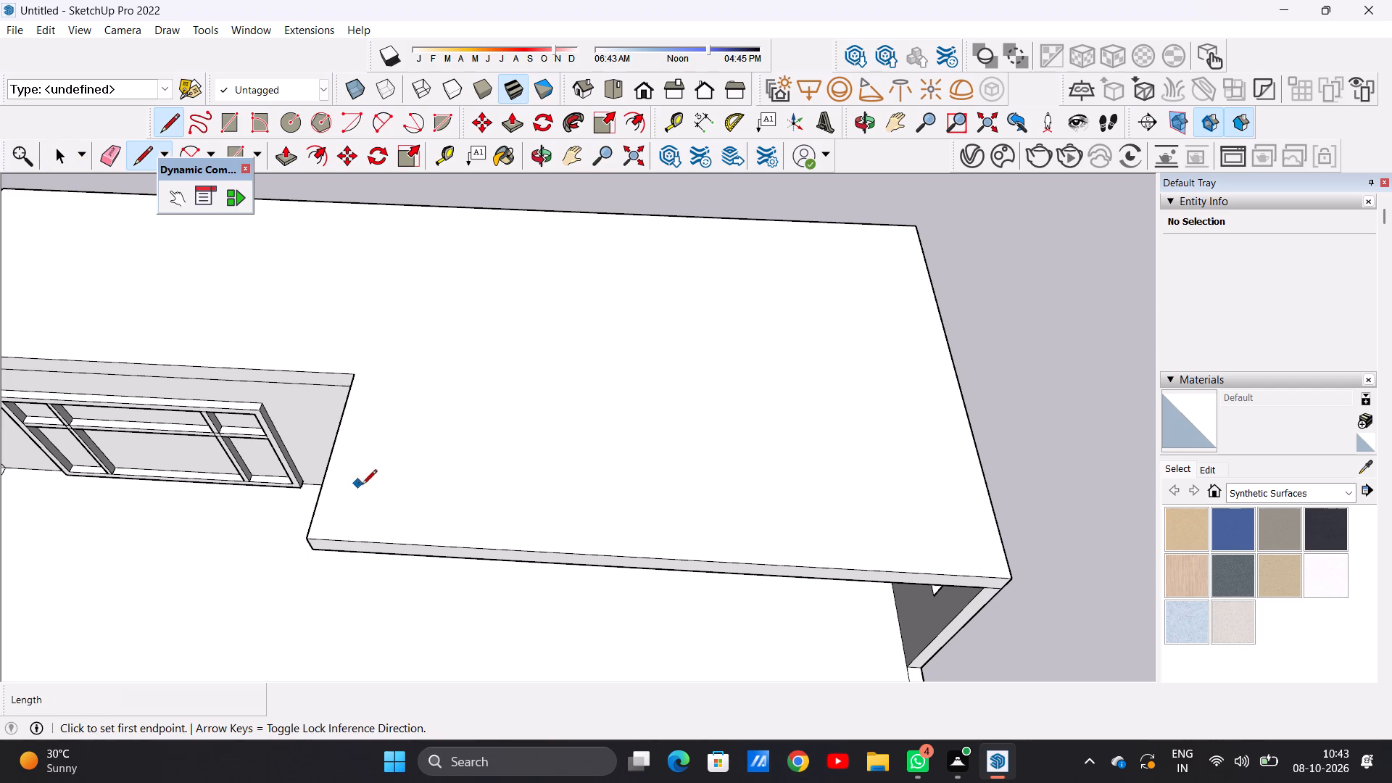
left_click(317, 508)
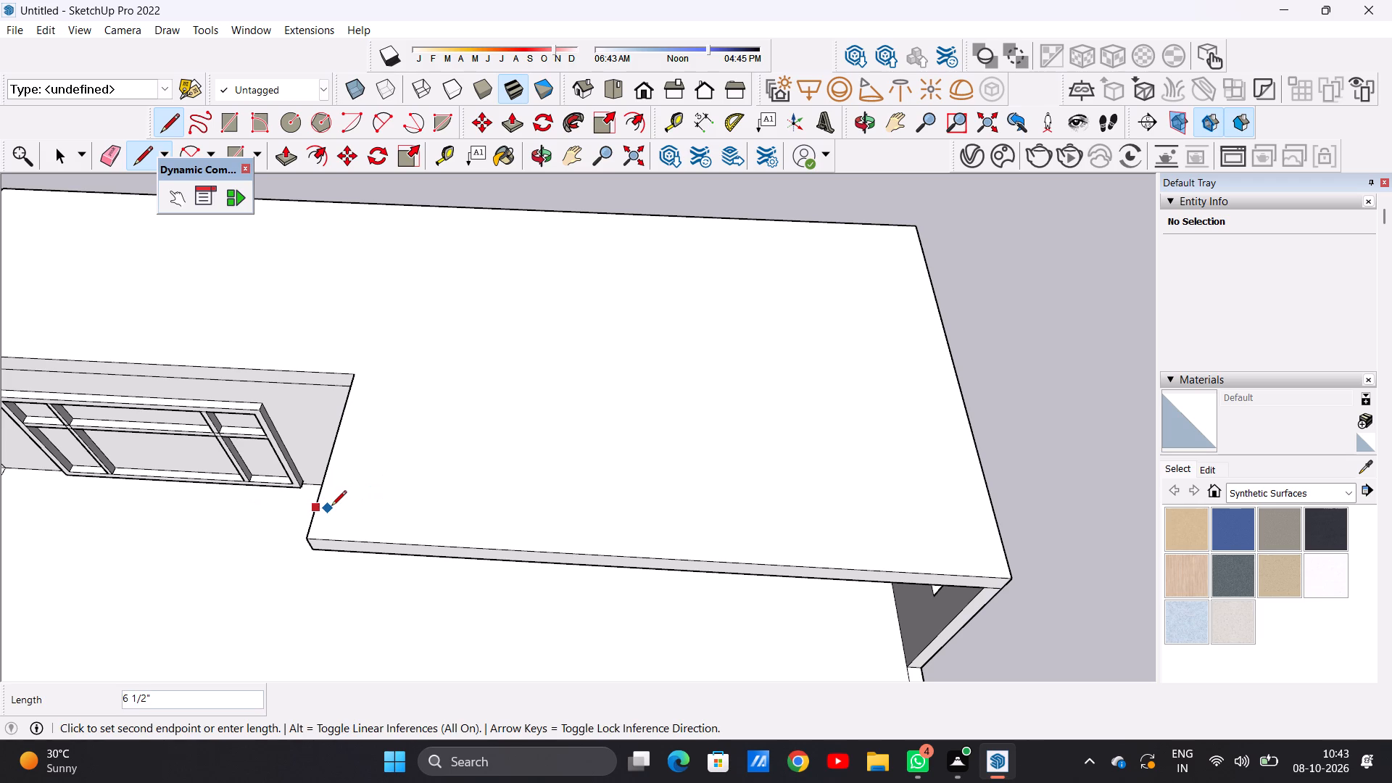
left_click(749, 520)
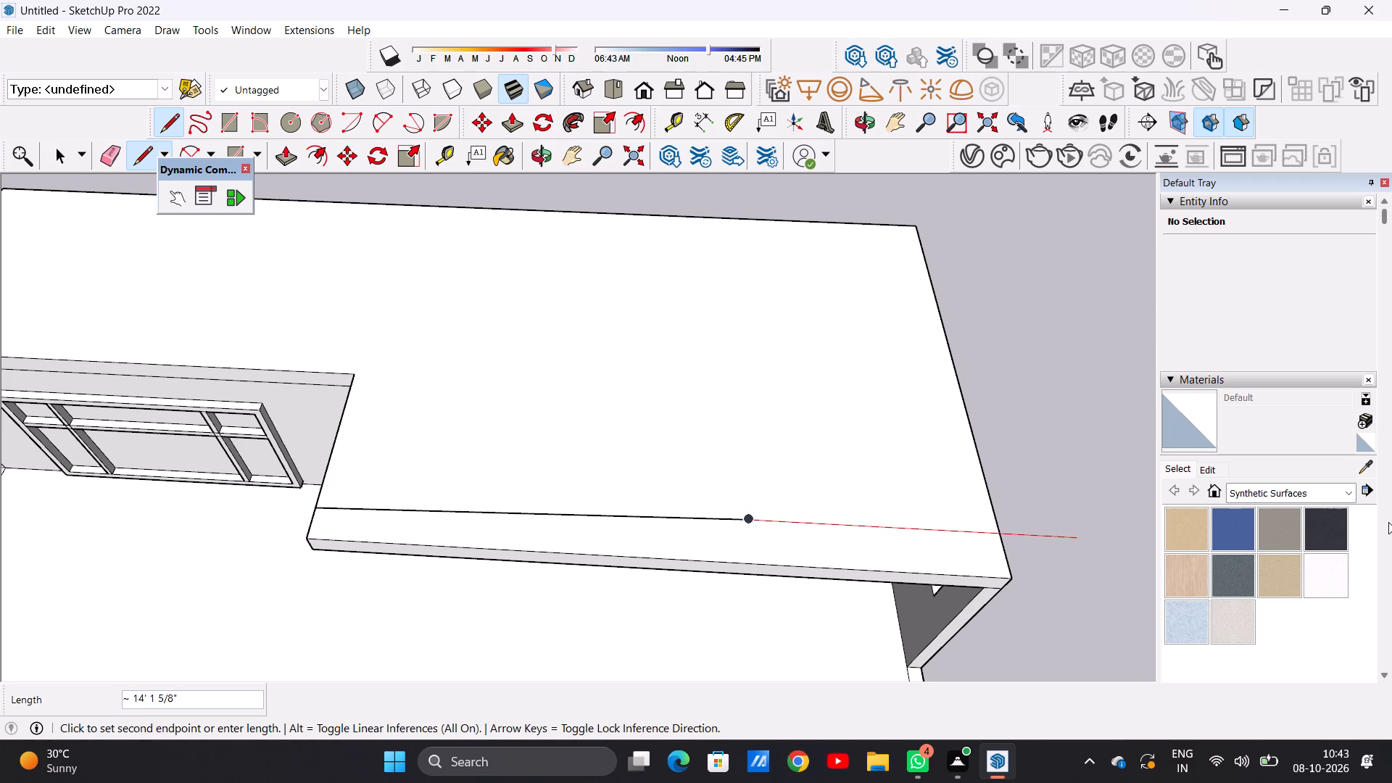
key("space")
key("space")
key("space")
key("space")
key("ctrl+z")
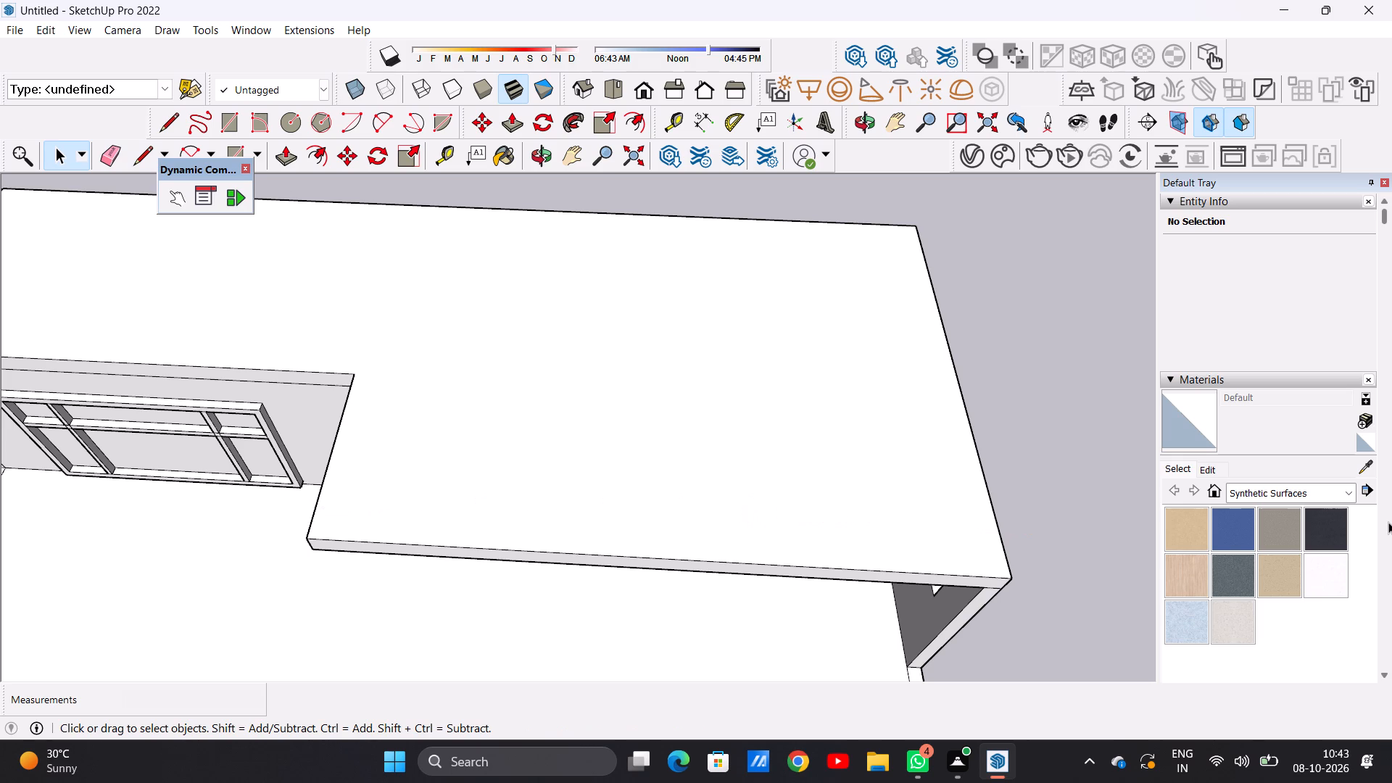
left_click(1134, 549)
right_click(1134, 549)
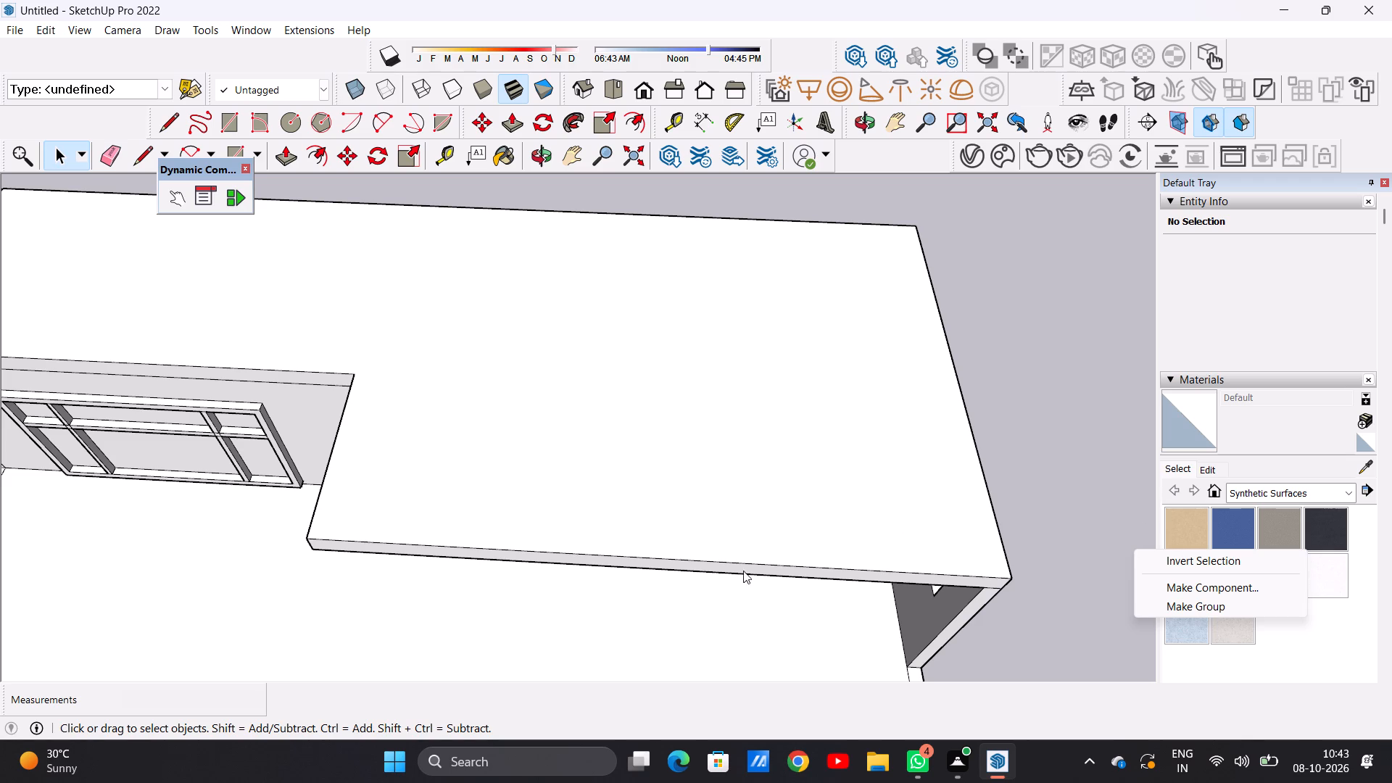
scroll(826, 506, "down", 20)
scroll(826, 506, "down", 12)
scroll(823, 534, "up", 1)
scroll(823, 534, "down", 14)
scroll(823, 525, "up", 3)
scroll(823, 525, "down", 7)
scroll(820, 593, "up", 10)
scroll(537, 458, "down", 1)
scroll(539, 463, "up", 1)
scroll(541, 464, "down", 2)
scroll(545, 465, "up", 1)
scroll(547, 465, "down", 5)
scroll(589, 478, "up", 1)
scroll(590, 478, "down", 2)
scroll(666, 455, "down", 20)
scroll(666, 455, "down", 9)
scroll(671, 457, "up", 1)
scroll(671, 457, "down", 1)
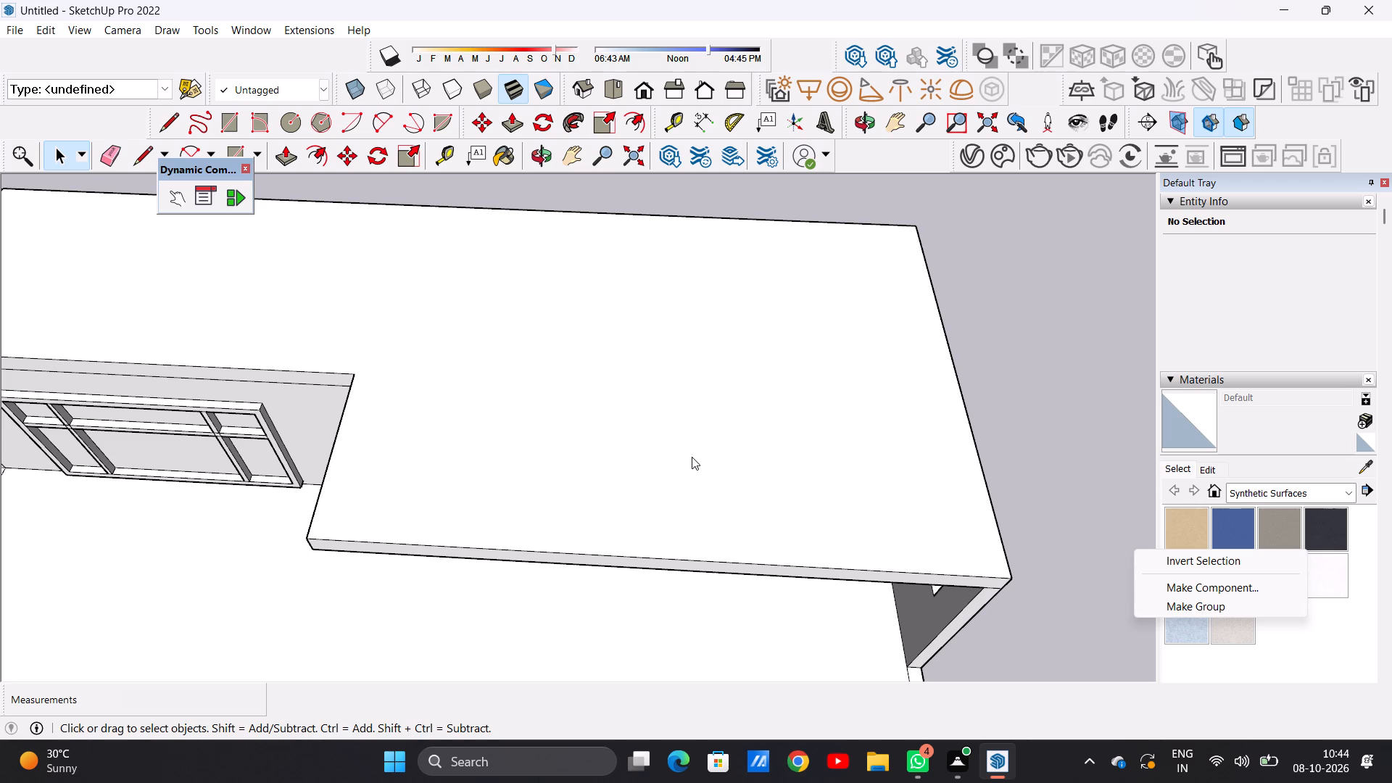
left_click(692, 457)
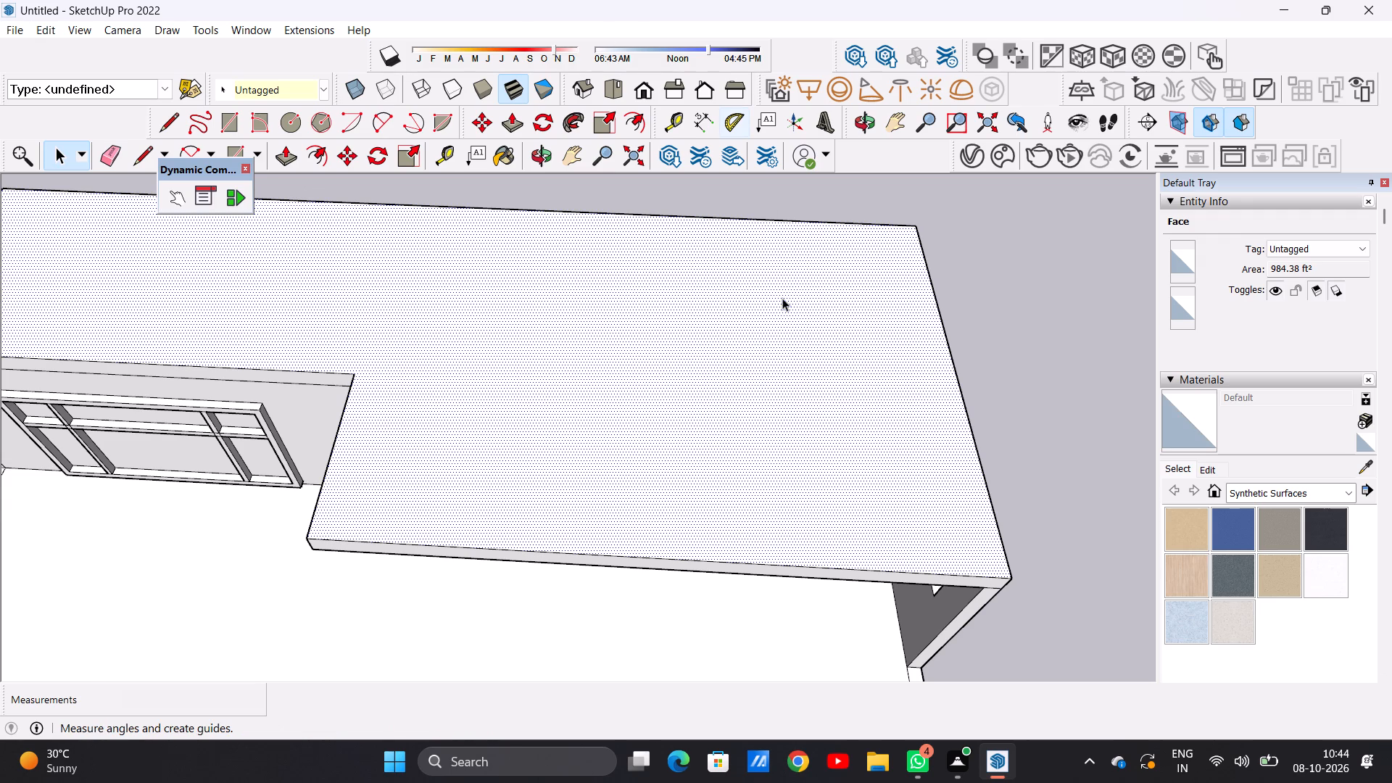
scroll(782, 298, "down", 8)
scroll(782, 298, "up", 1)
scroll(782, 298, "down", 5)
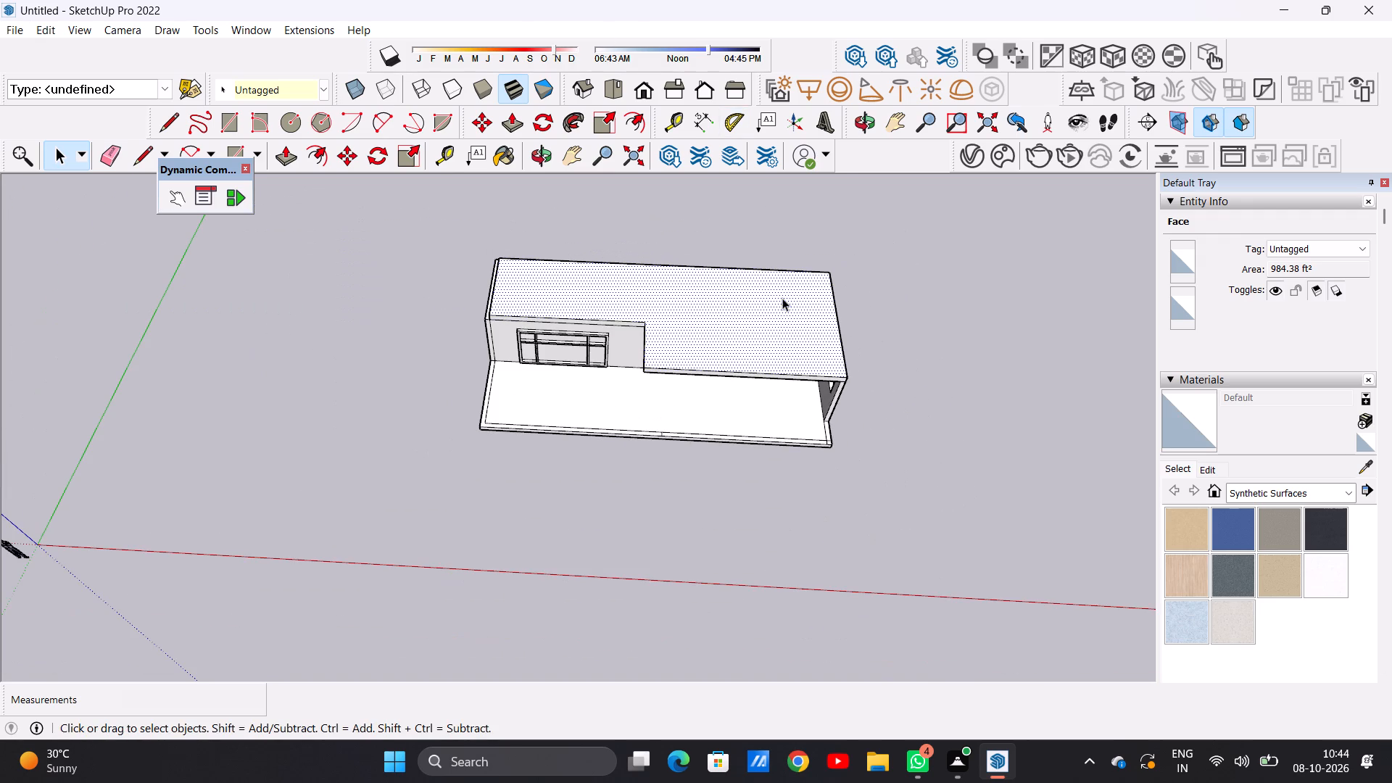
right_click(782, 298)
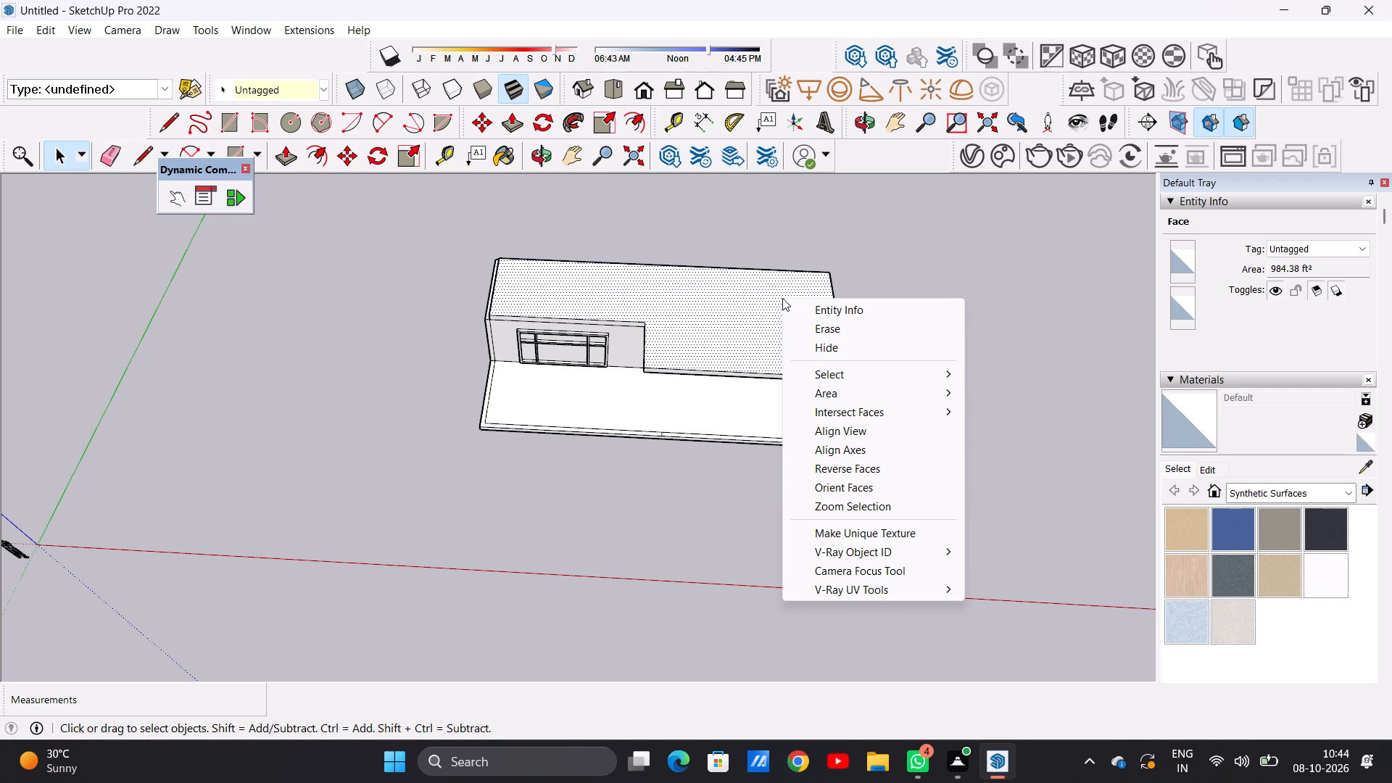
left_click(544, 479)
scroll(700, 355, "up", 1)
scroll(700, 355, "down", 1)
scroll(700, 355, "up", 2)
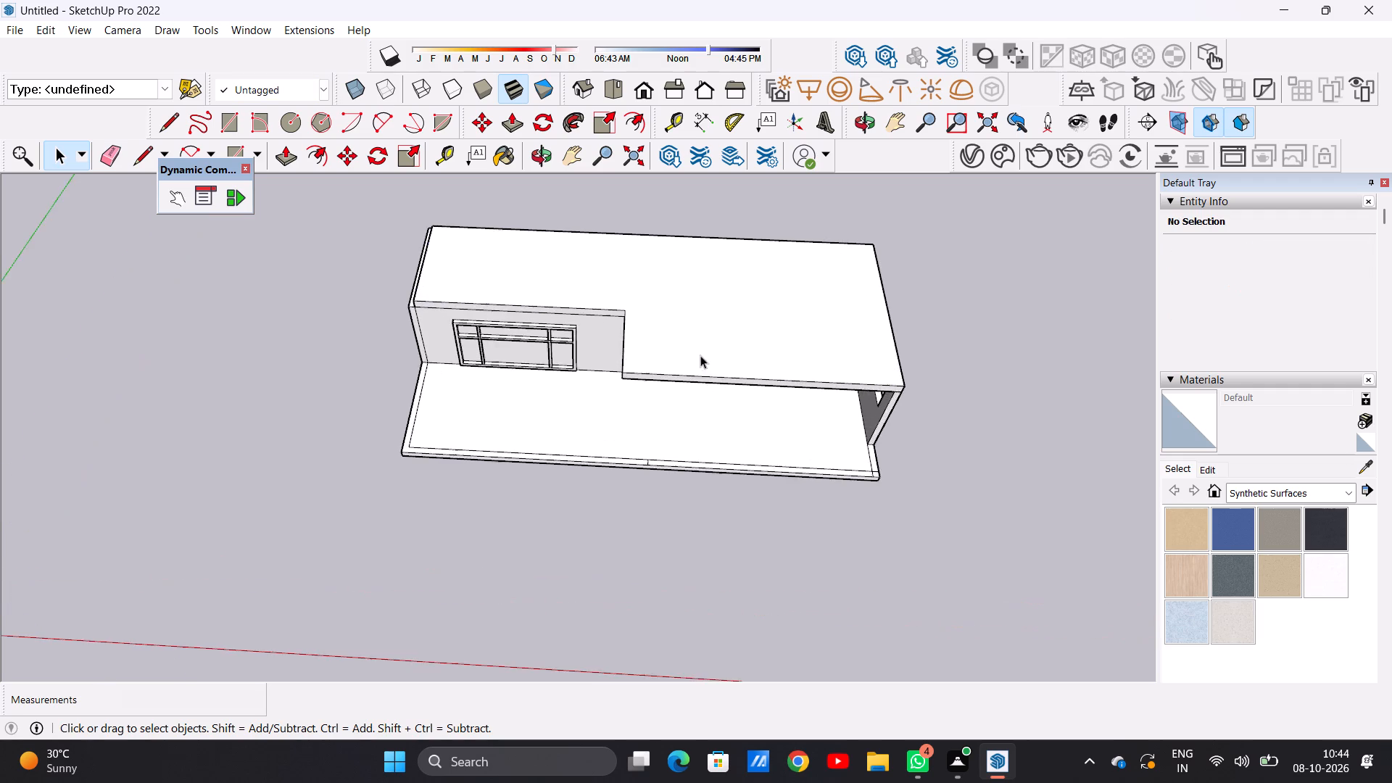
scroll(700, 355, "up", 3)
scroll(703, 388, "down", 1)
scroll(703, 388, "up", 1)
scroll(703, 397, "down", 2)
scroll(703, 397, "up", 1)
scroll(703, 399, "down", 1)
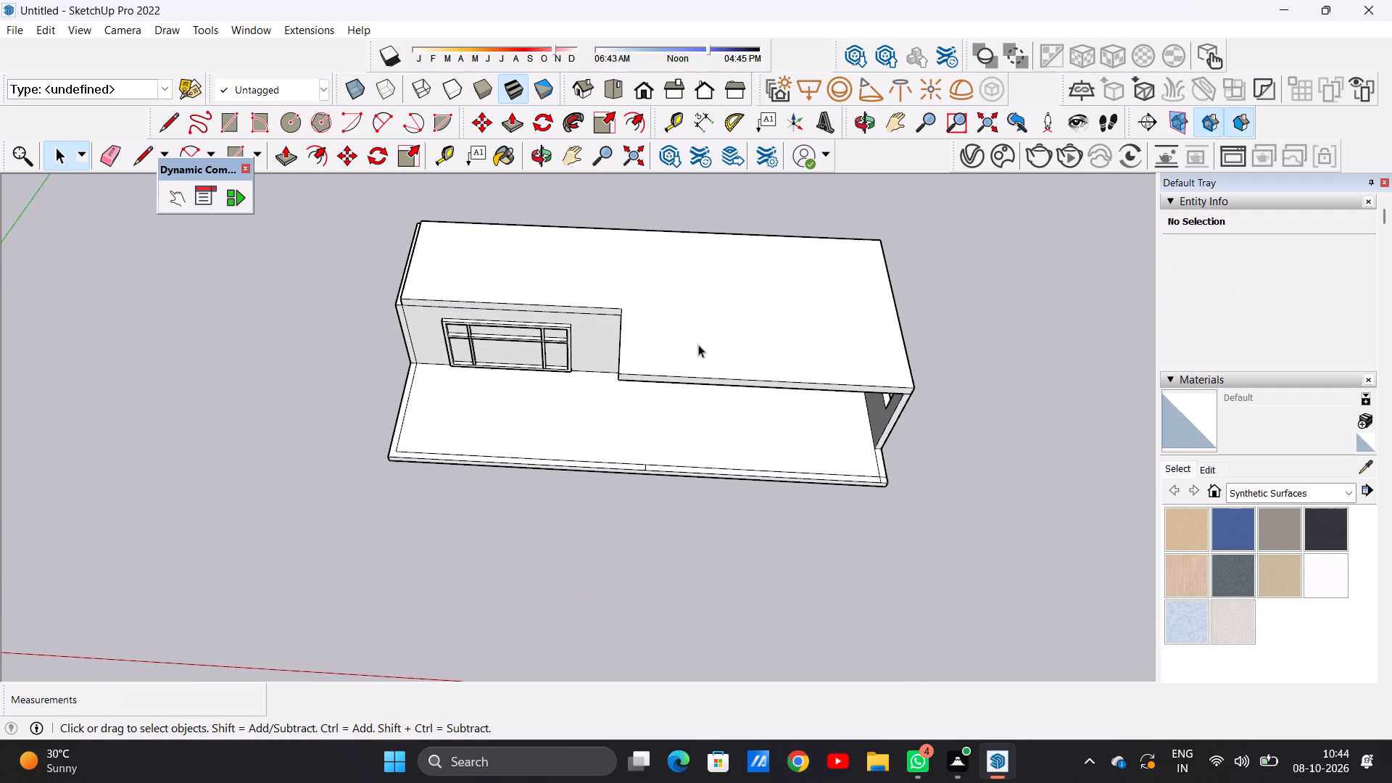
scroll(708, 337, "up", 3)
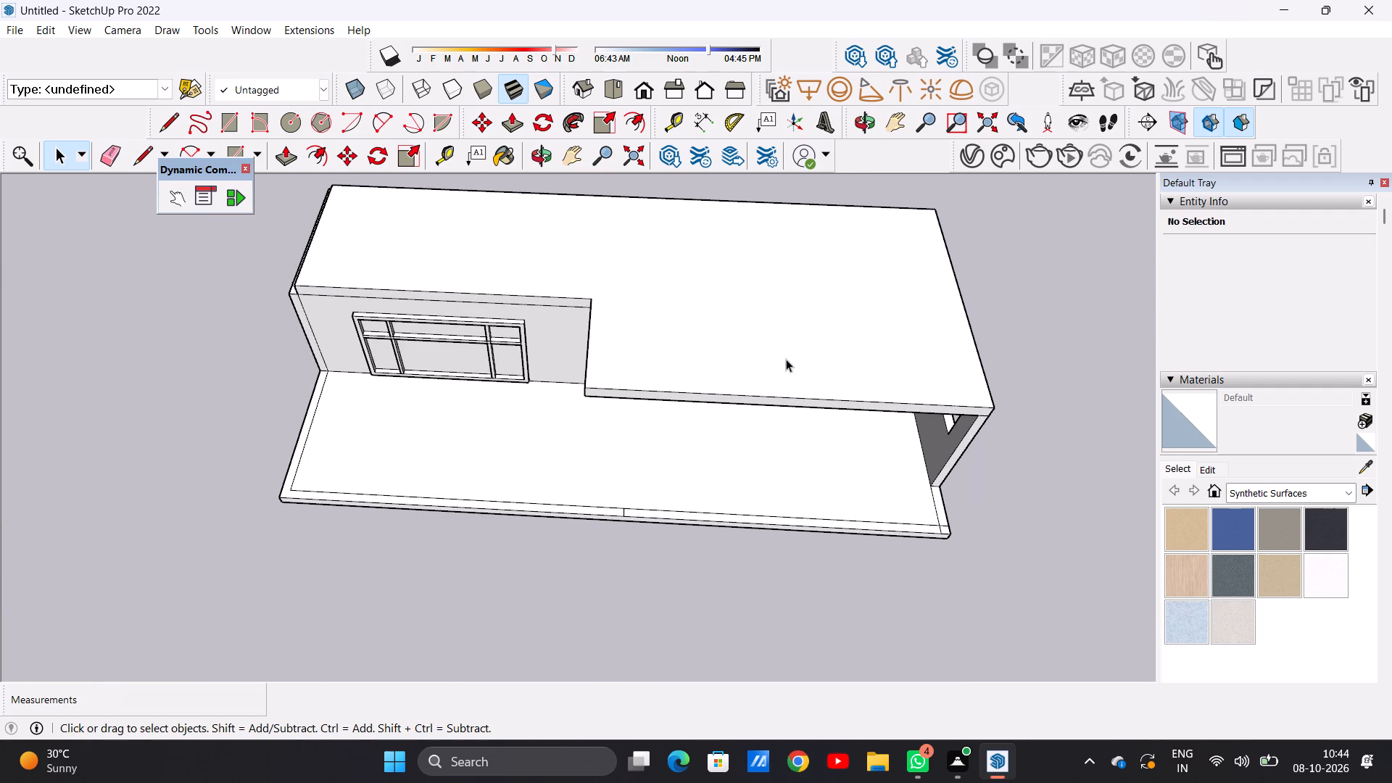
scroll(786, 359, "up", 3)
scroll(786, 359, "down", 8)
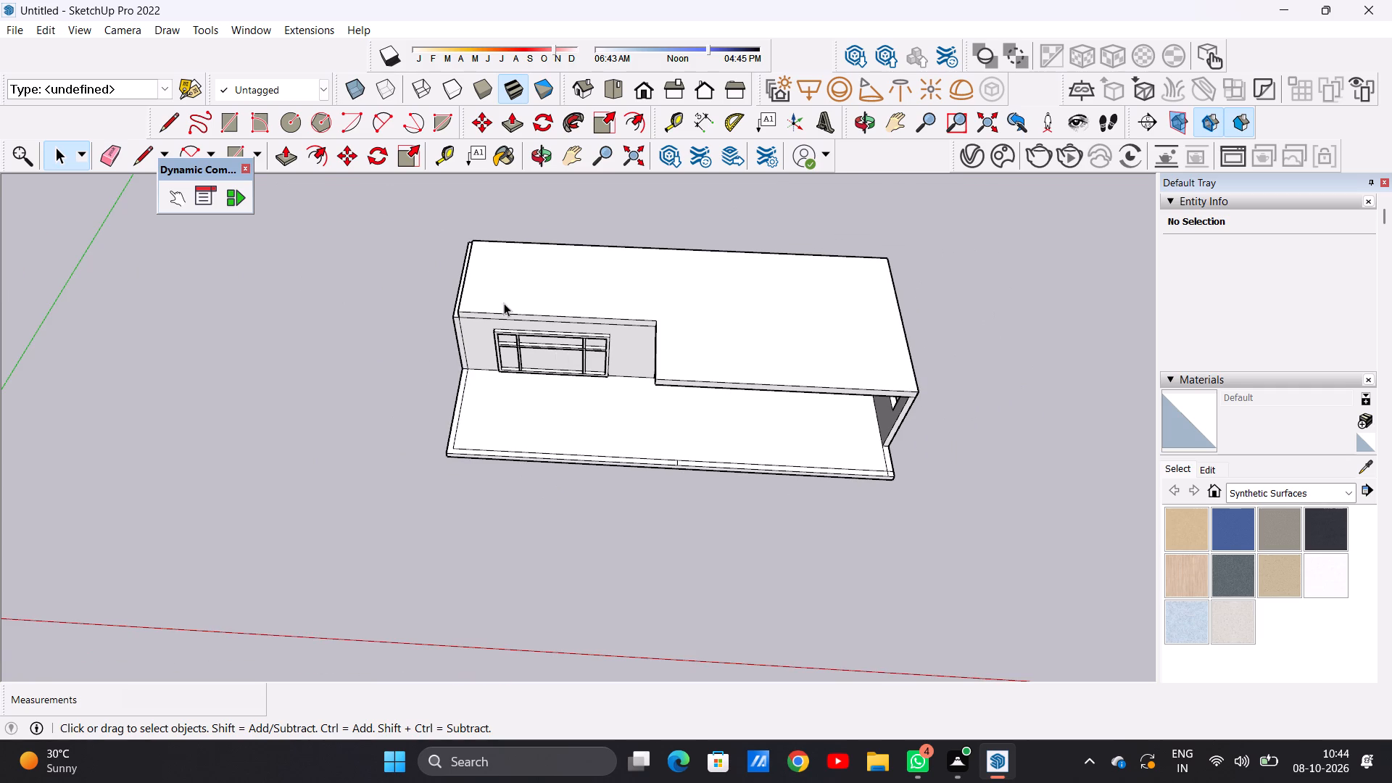
Examine the villa's end opposite the corner column, focusing on where the roof slab's edge meets the top of the end wall.
middle_click_drag(481, 297, 655, 307)
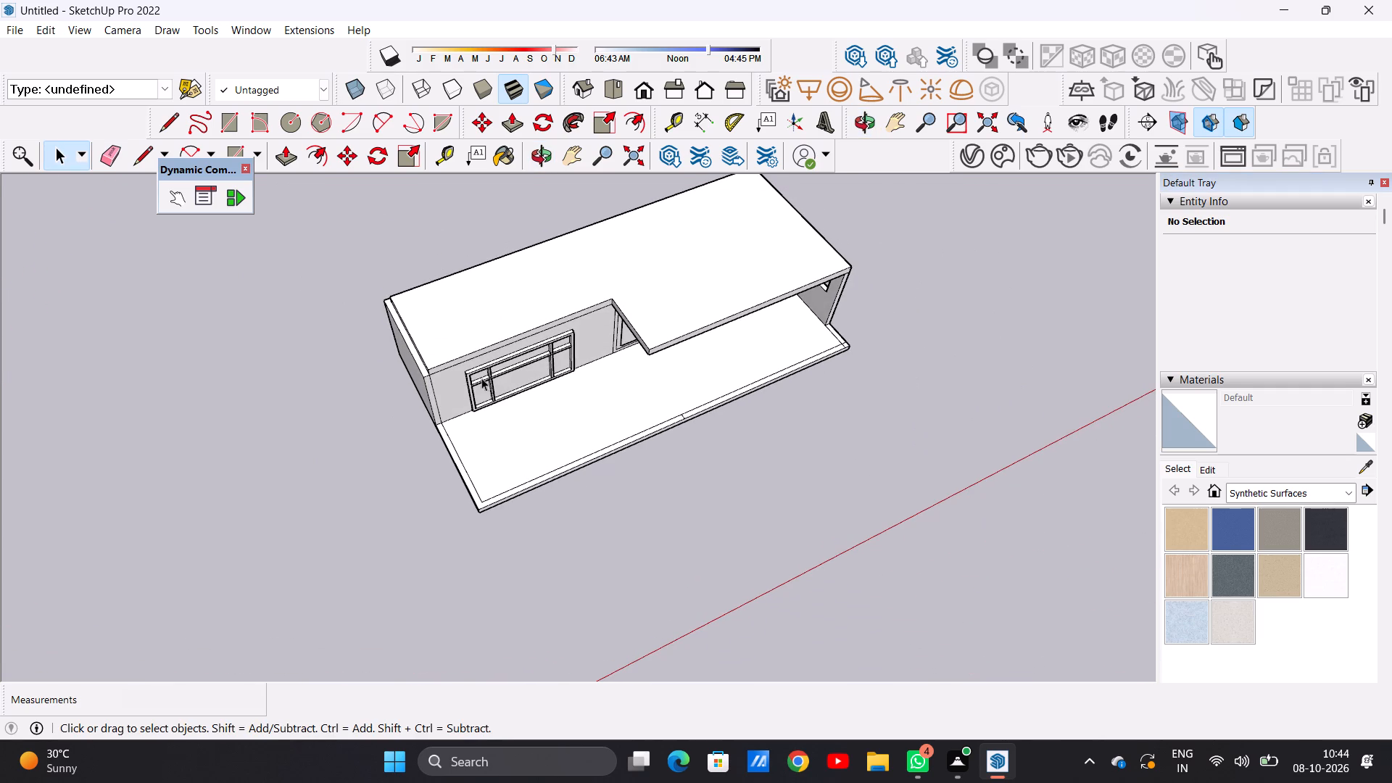
middle_click_drag(393, 394, 483, 329)
scroll(421, 379, "up", 2)
scroll(421, 379, "down", 1)
scroll(421, 379, "up", 4)
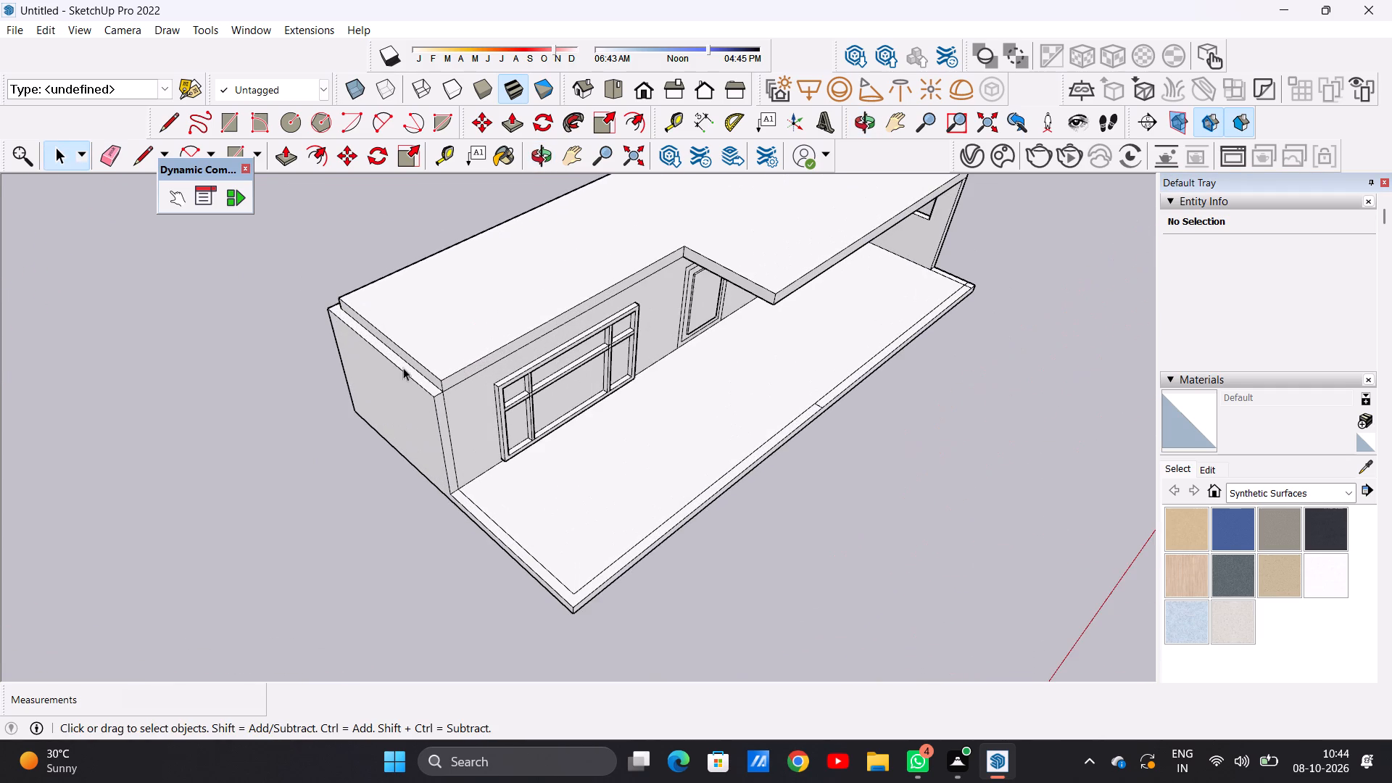
middle_click_drag(371, 358, 497, 385)
middle_click_drag(375, 382, 397, 385)
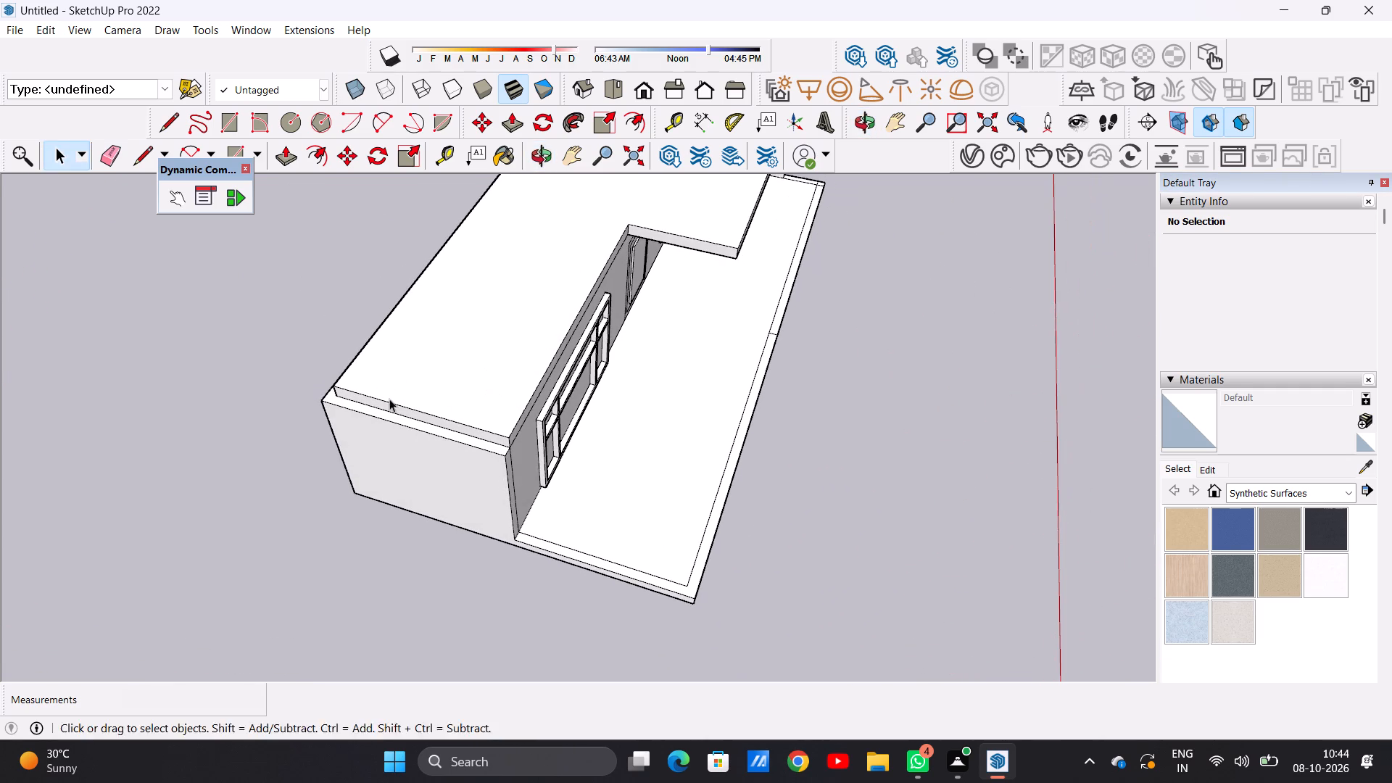
middle_click_drag(389, 399, 407, 401)
middle_click(369, 402)
middle_click(369, 402)
scroll(369, 402, "up", 1)
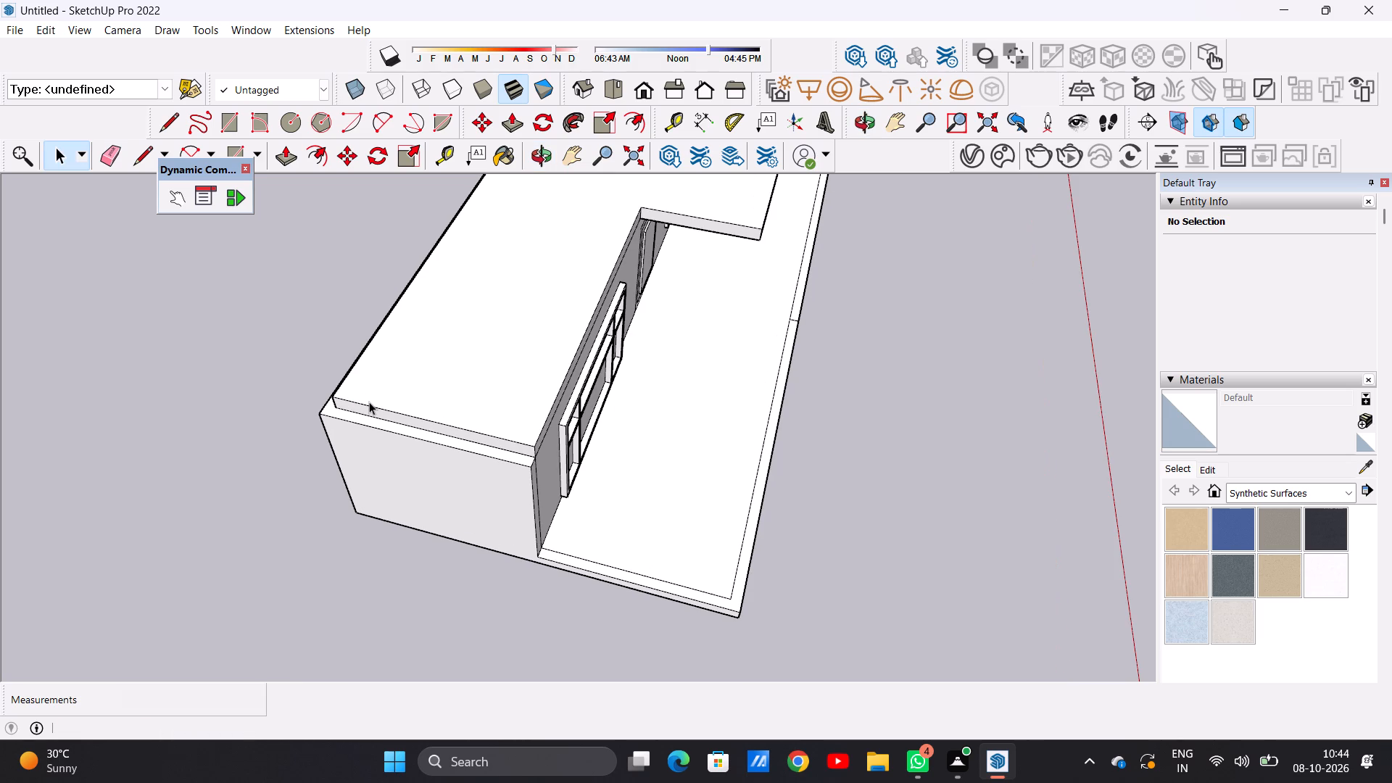
scroll(369, 402, "down", 8)
scroll(369, 402, "up", 1)
scroll(369, 402, "down", 2)
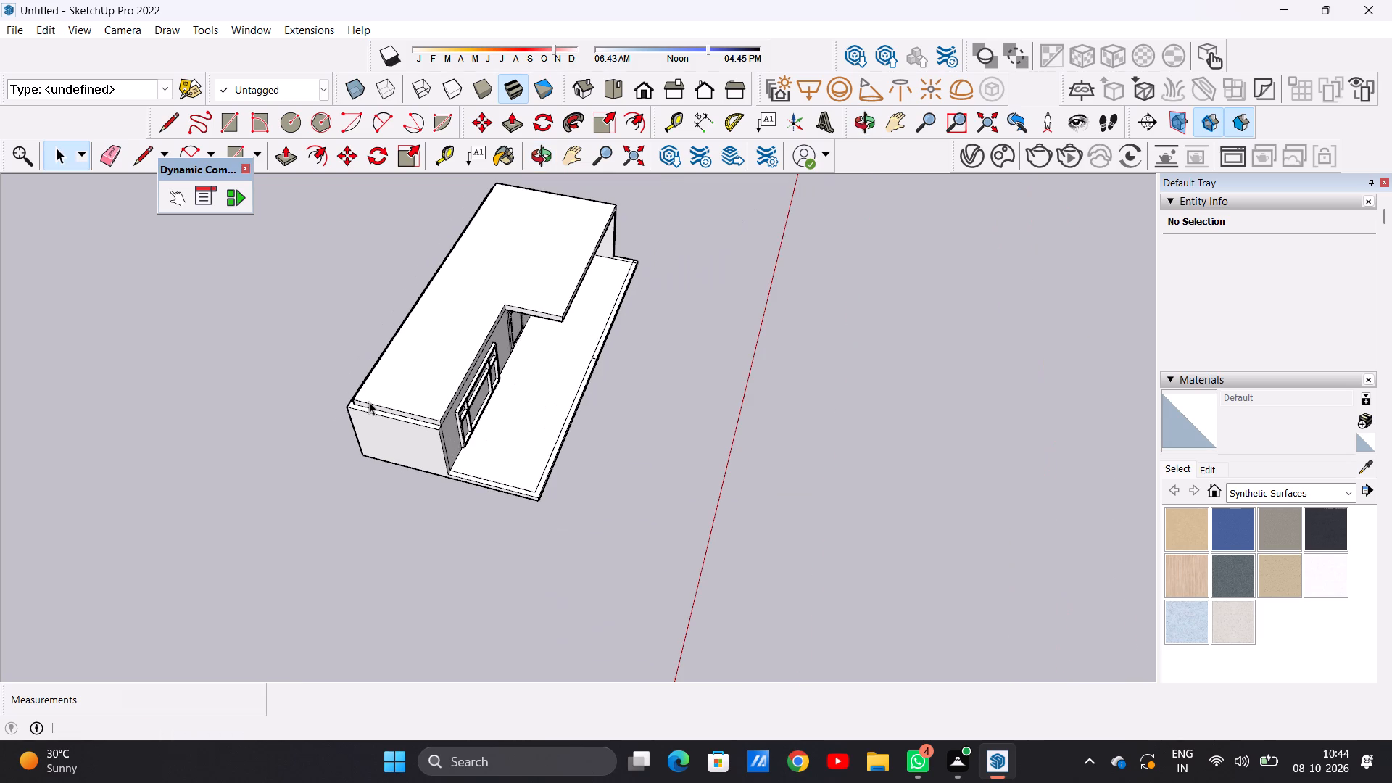
middle_click(369, 402)
middle_click(369, 402)
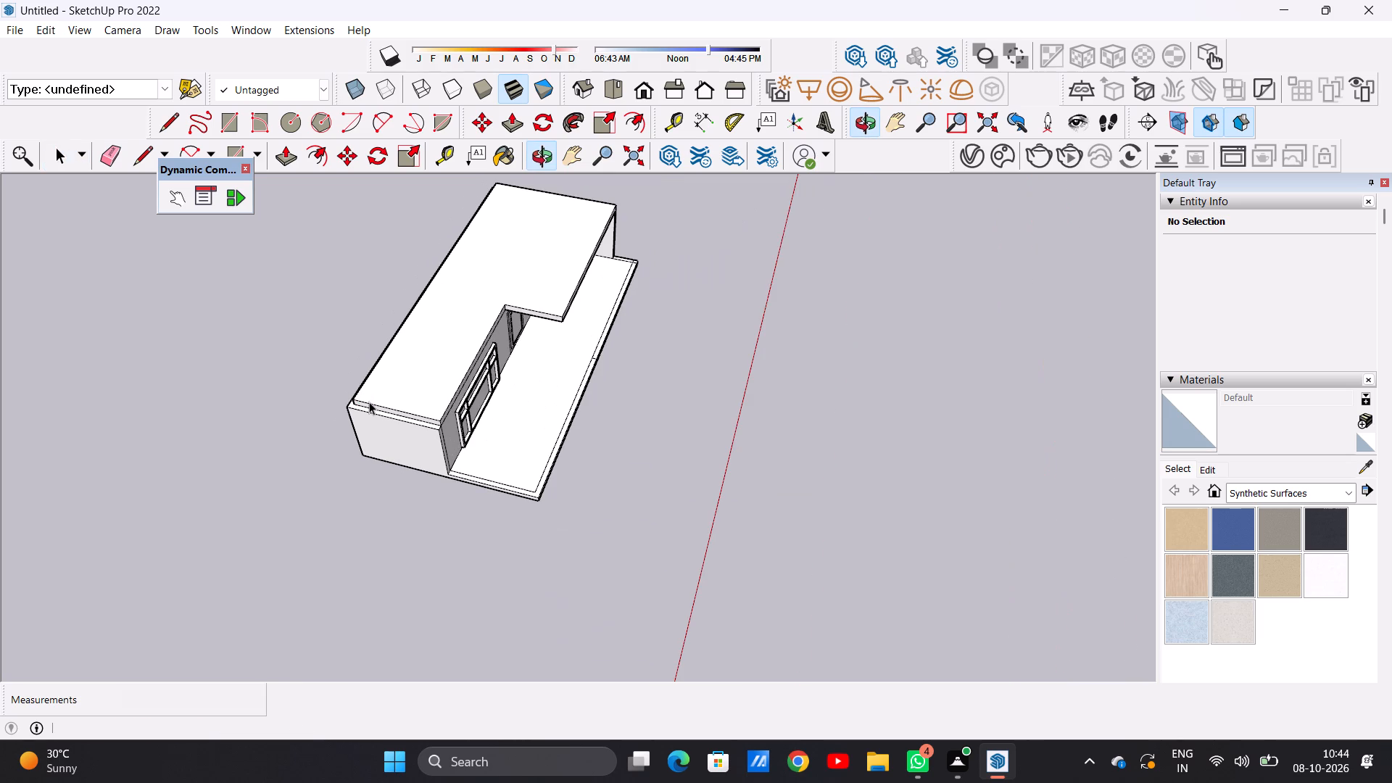
scroll(369, 402, "up", 4)
scroll(369, 402, "down", 1)
scroll(369, 402, "up", 7)
scroll(369, 402, "down", 1)
scroll(369, 402, "up", 7)
scroll(369, 402, "down", 4)
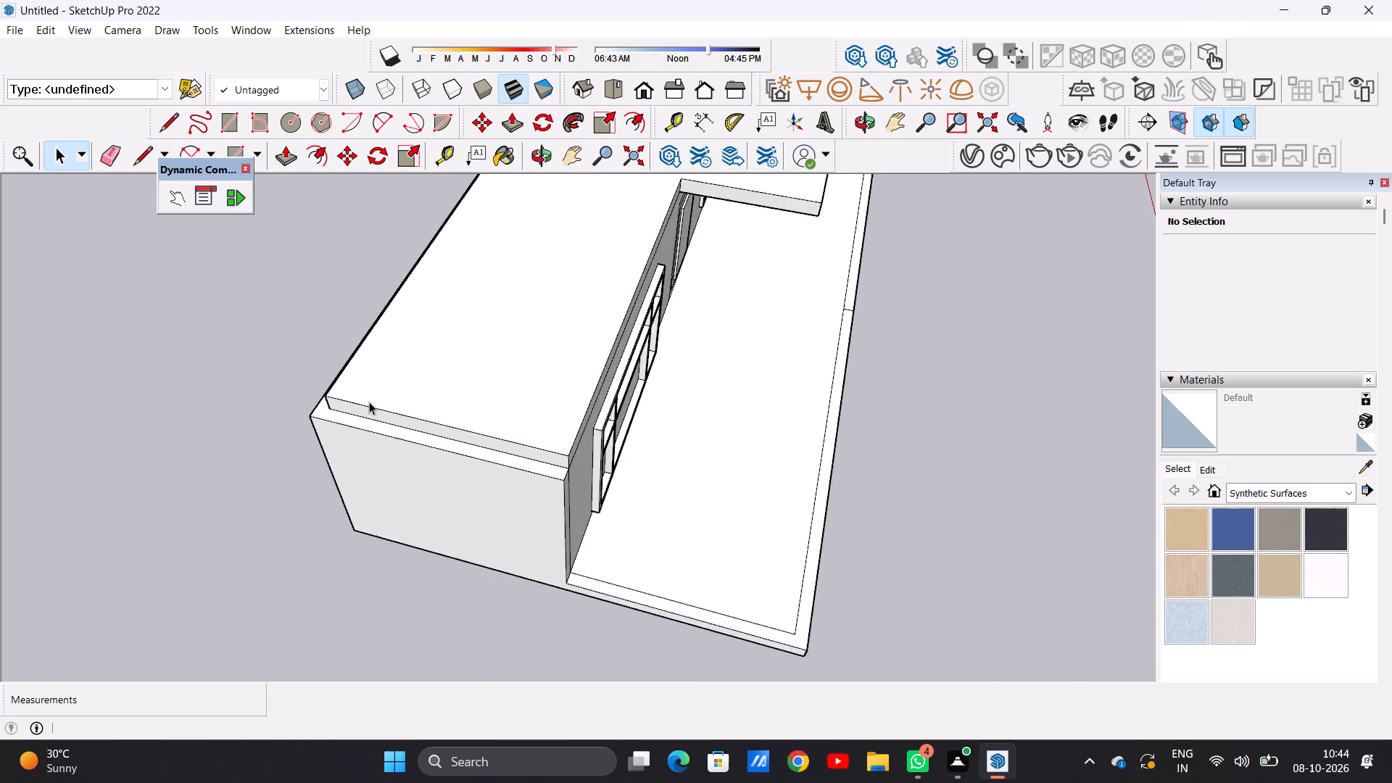
scroll(369, 402, "down", 6)
middle_click(369, 402)
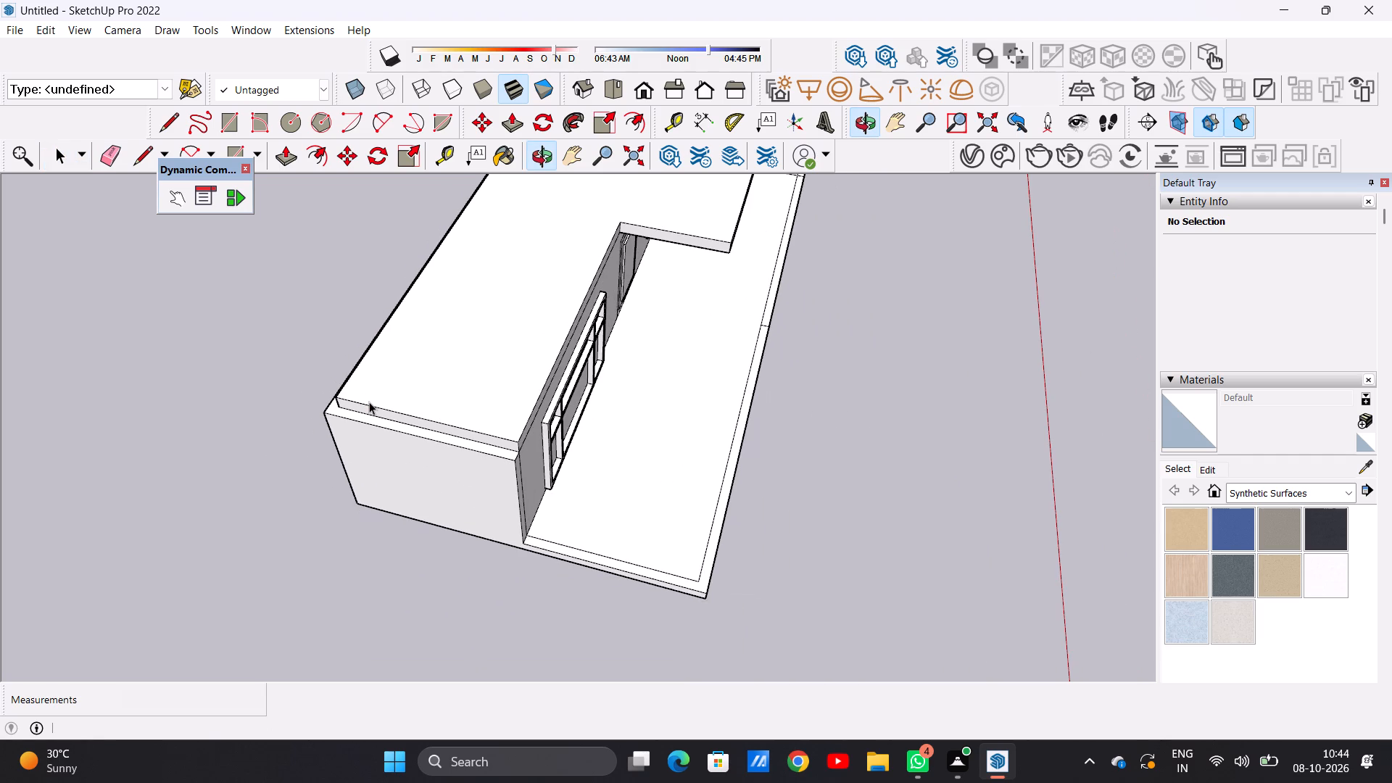
Examine the villa's front elevation and the stepped roof slab from the front and from above.
left_click(369, 402)
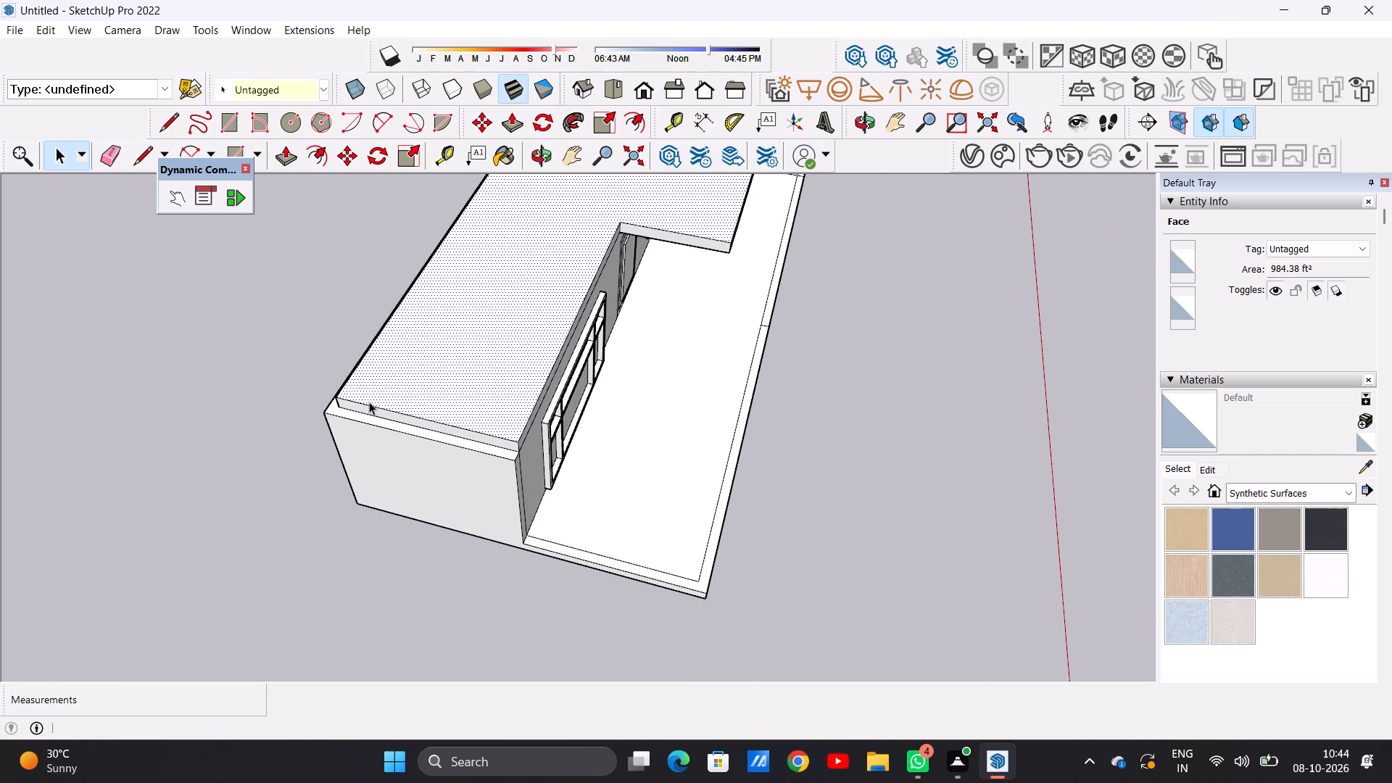
key("space")
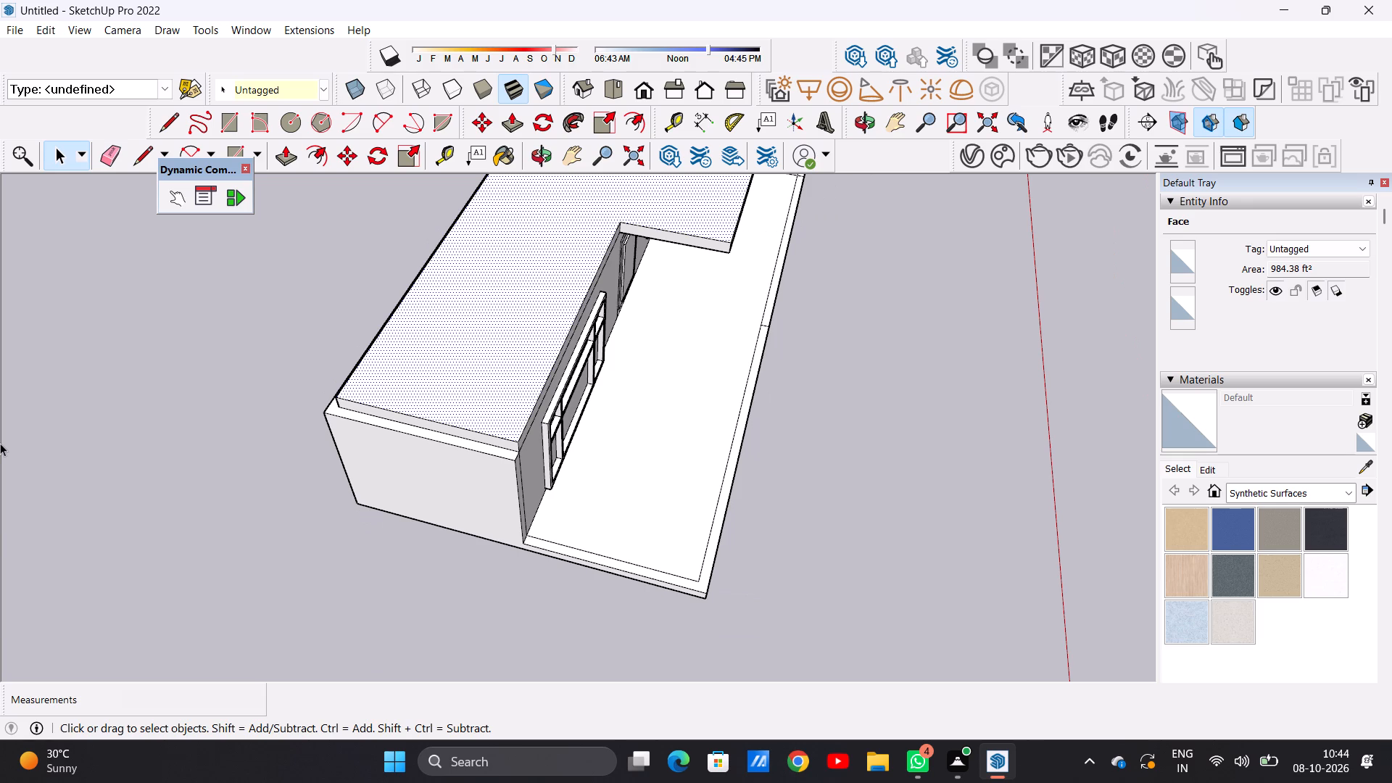
scroll(0, 443, "down", 8)
scroll(0, 443, "up", 1)
scroll(0, 443, "down", 11)
scroll(0, 443, "up", 1)
scroll(0, 443, "down", 6)
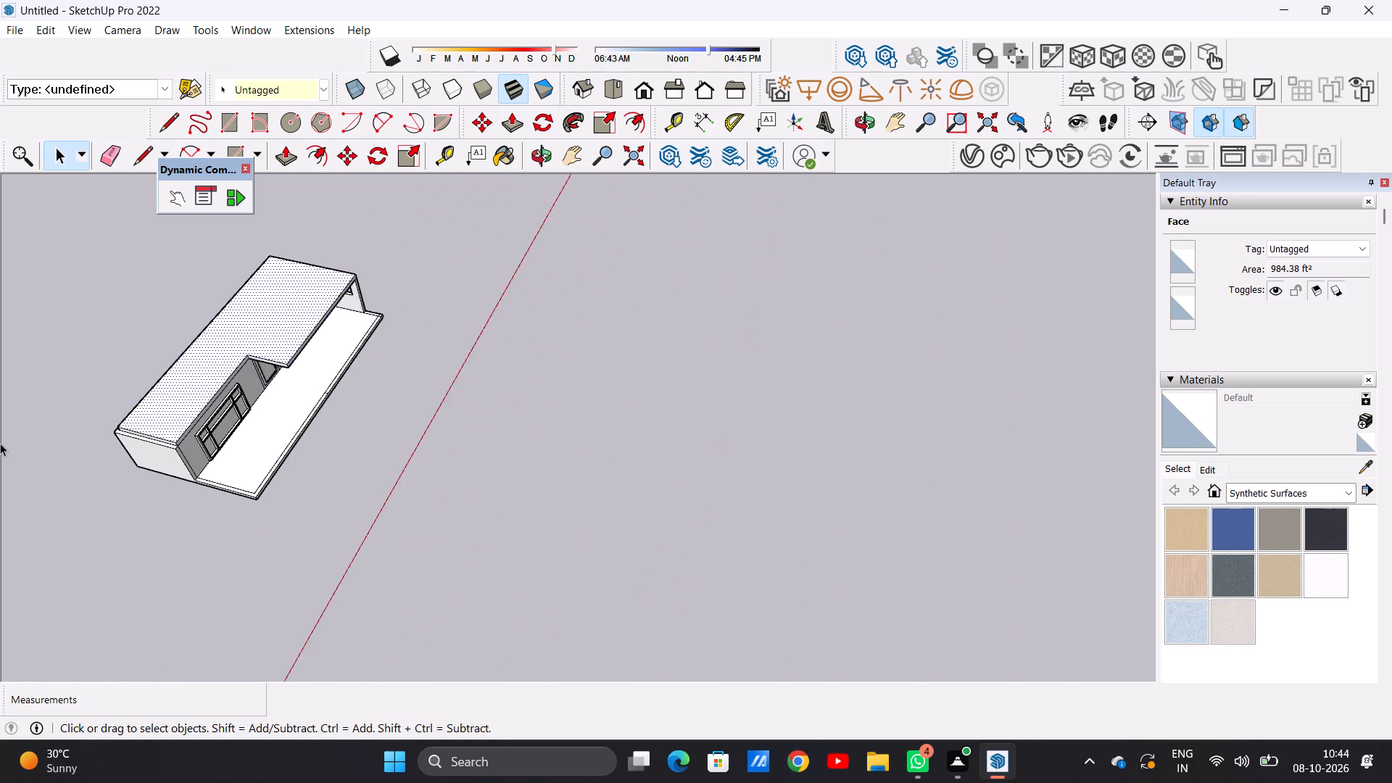
scroll(0, 443, "down", 2)
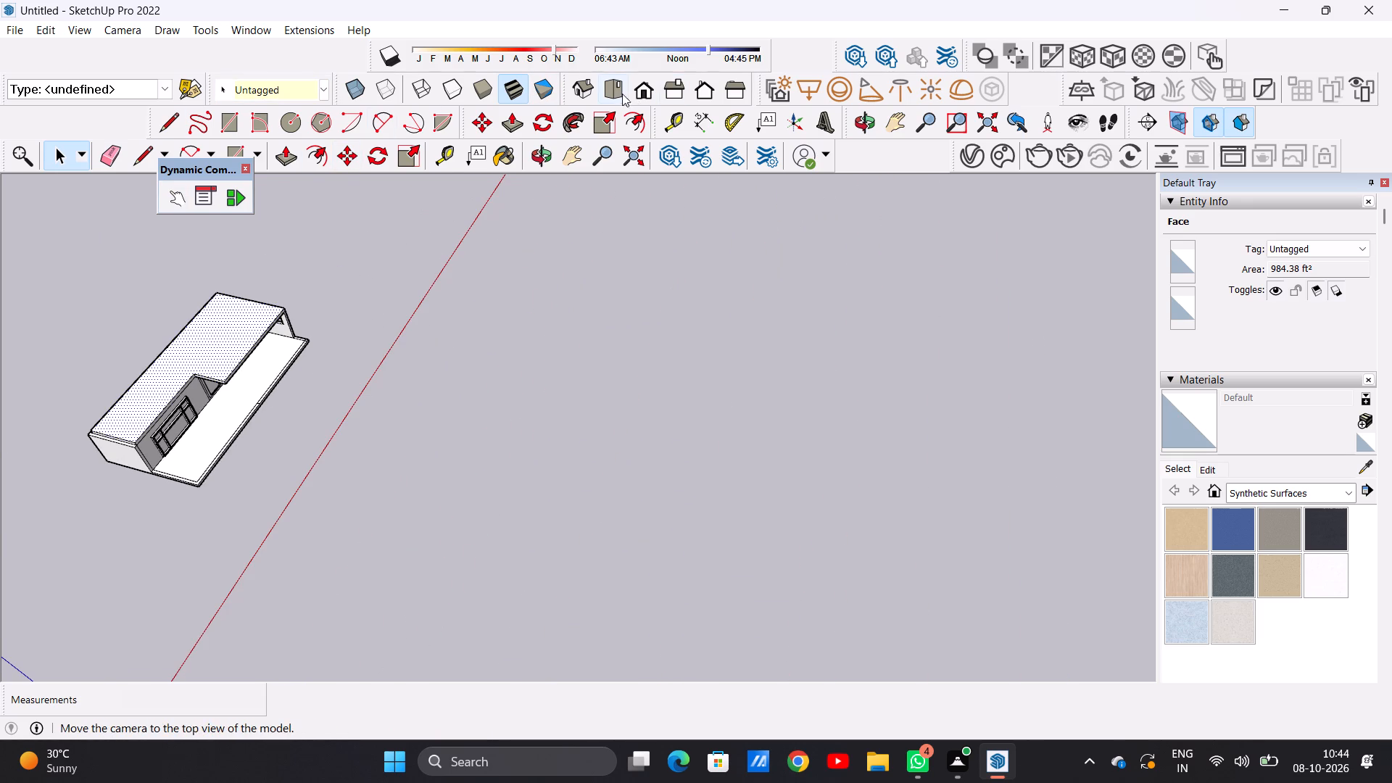
left_click(648, 91)
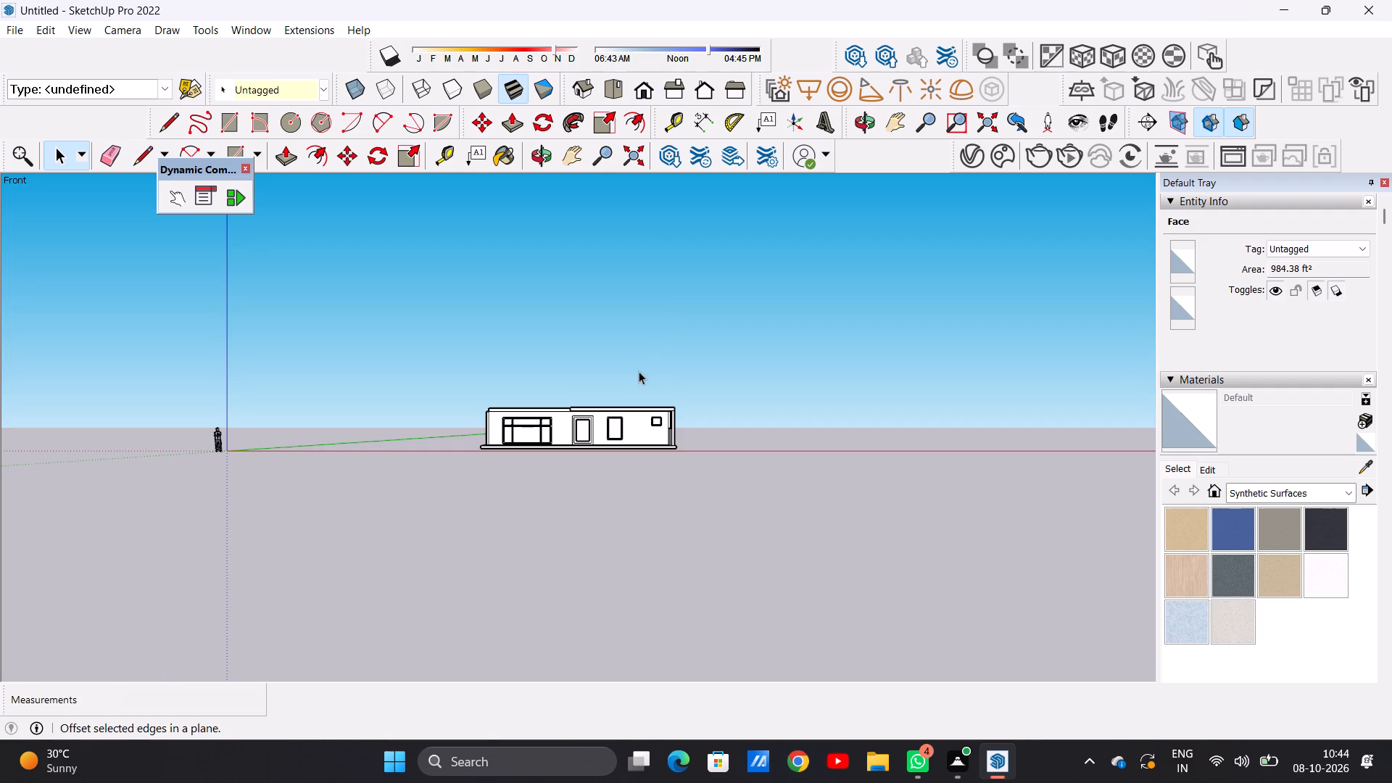
scroll(639, 371, "up", 11, "ctrl")
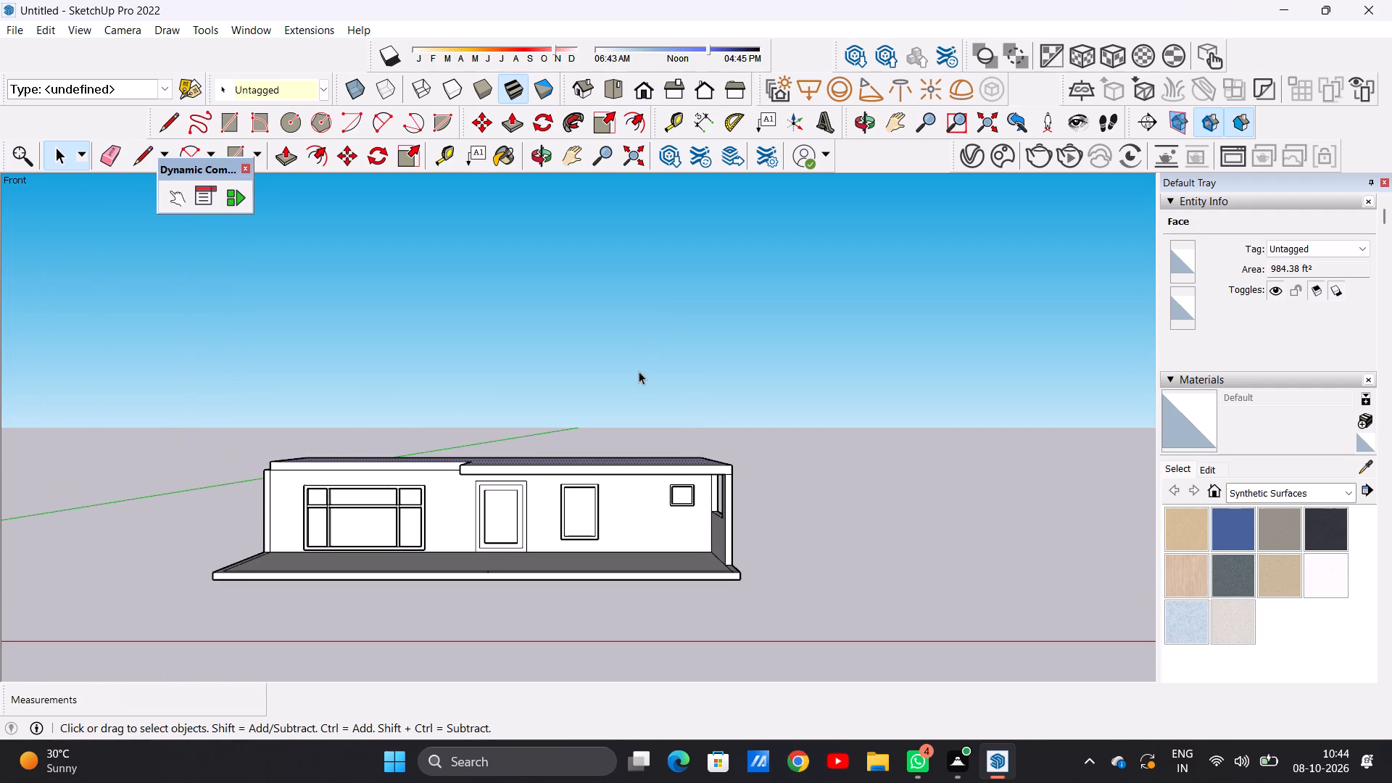
scroll(539, 397, "down", 6)
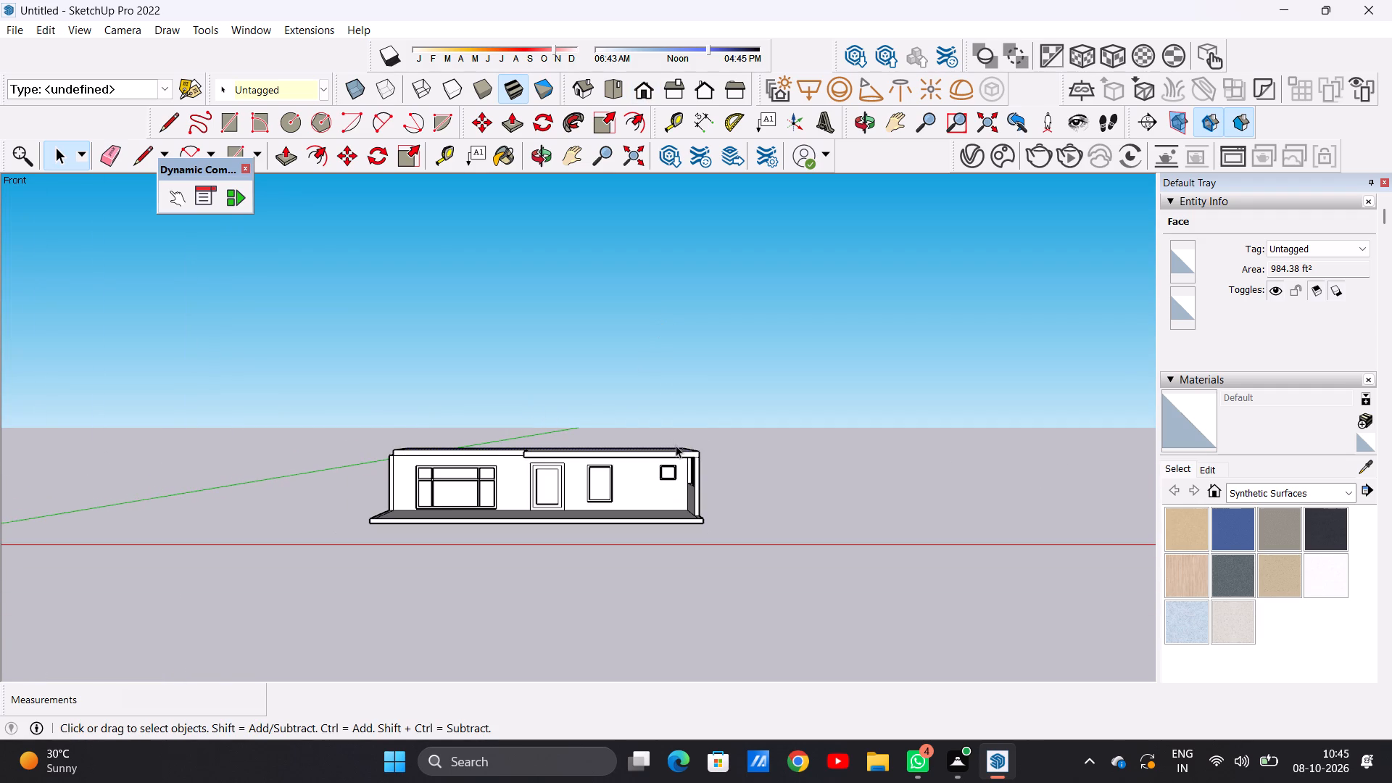
middle_click_drag(626, 431, 613, 628)
scroll(568, 448, "up", 8)
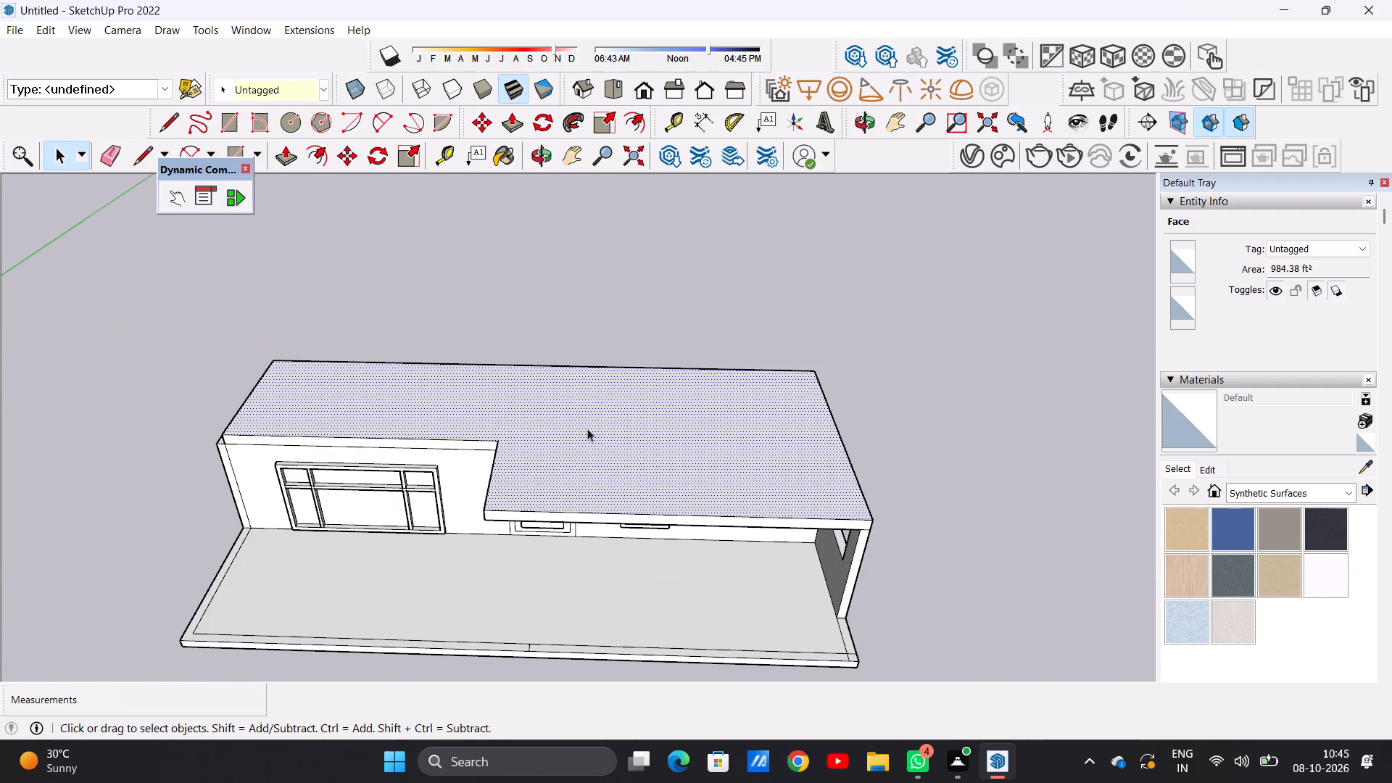
left_click(690, 305)
scroll(794, 456, "down", 7)
scroll(676, 452, "up", 3)
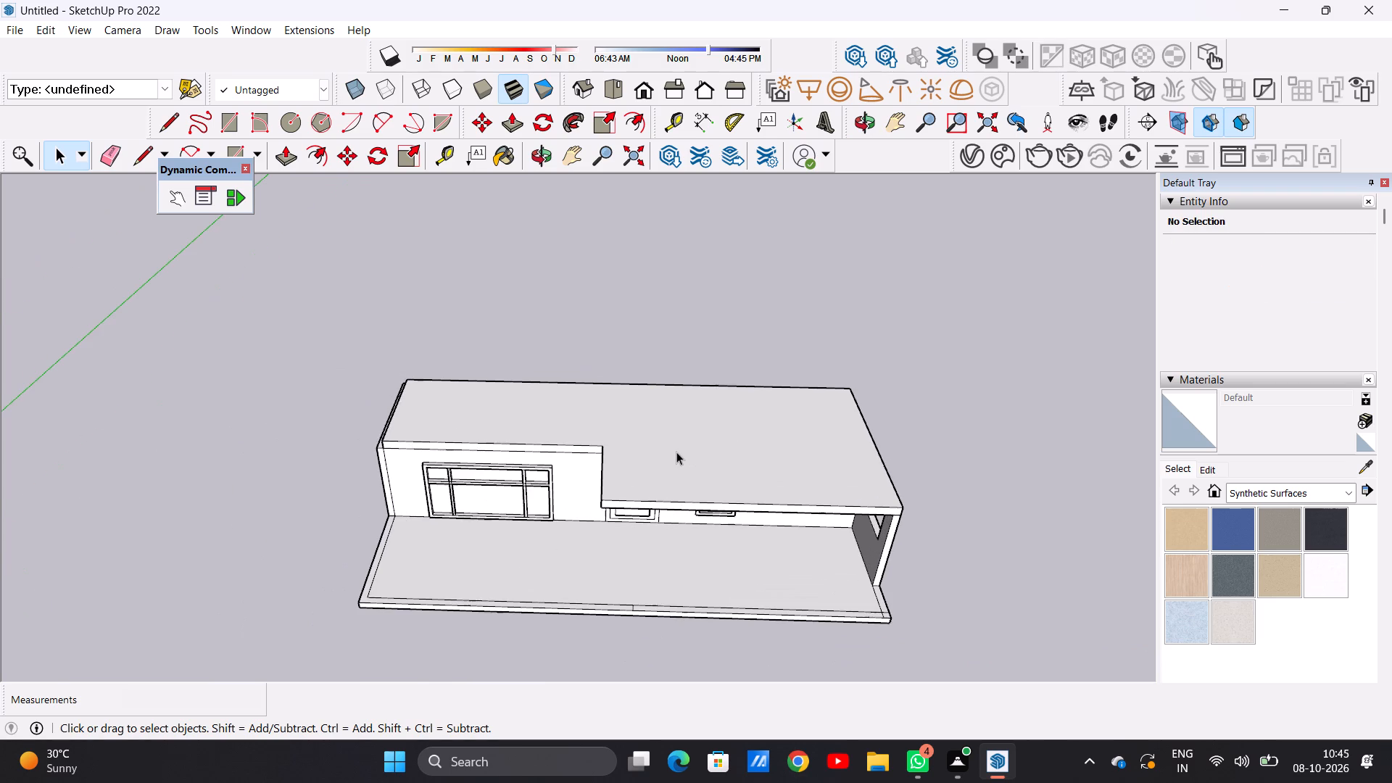
Push the roof slab's end face above the side wall with the opening inward by 9".
middle_click_drag(476, 407, 930, 439)
middle_click_drag(449, 473, 713, 460)
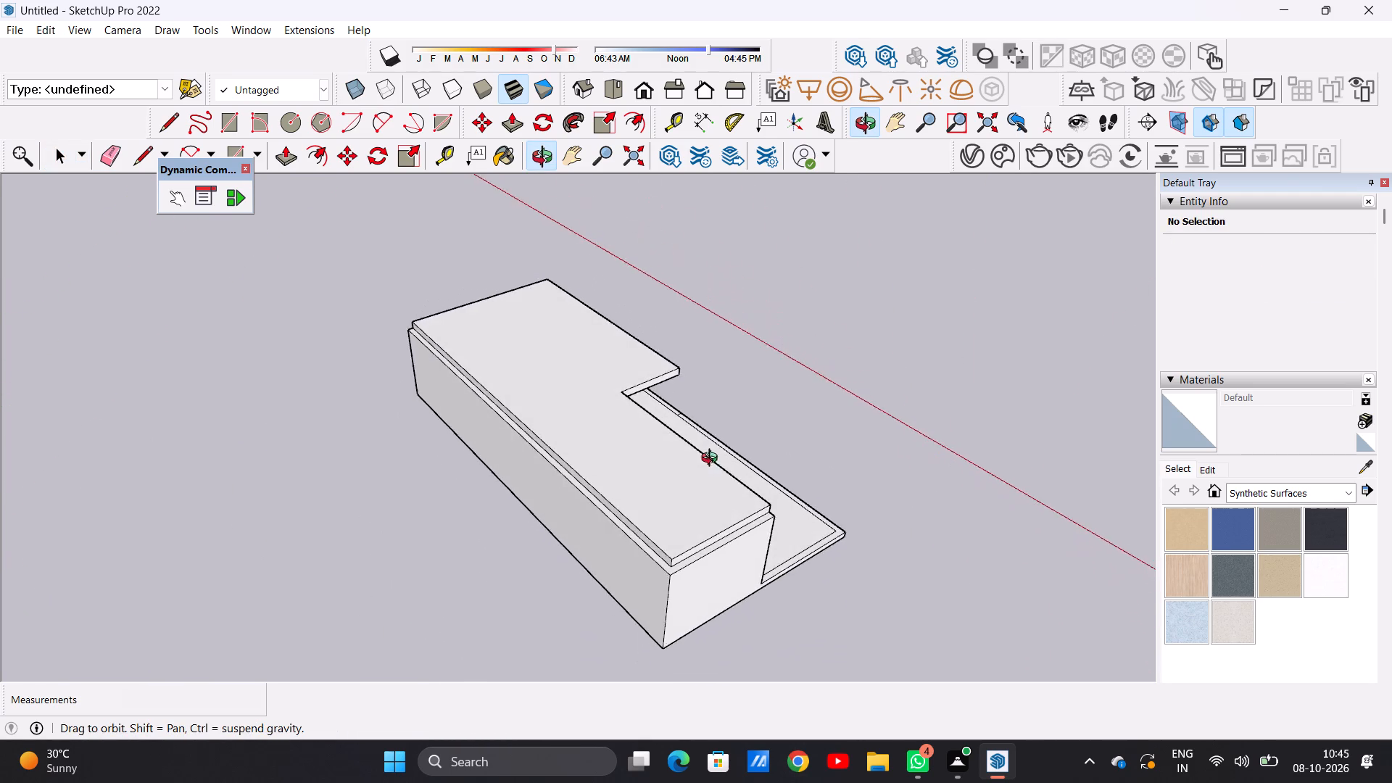
middle_click_drag(713, 460, 759, 550)
middle_click_drag(453, 393, 652, 370)
middle_click_drag(218, 459, 376, 437)
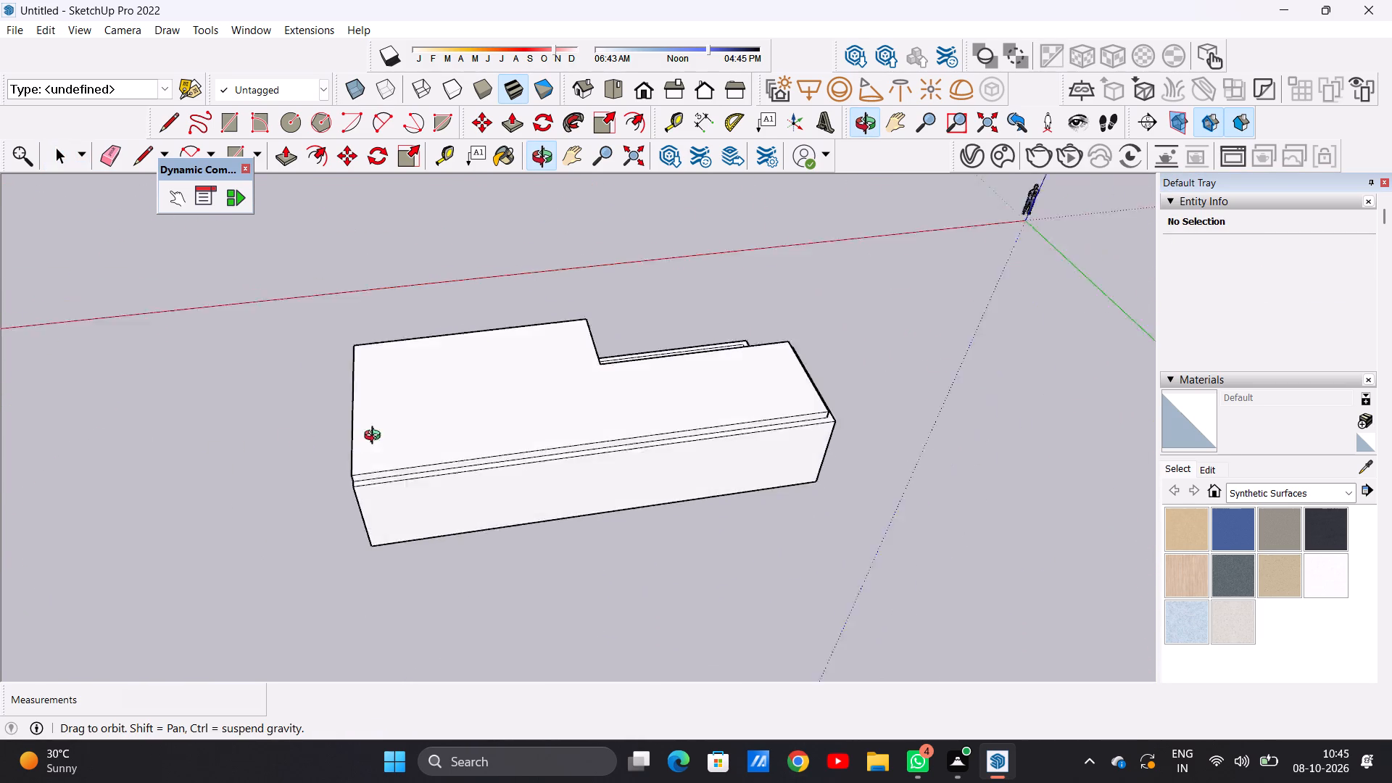
middle_click_drag(376, 437, 515, 411)
scroll(419, 524, "up", 11)
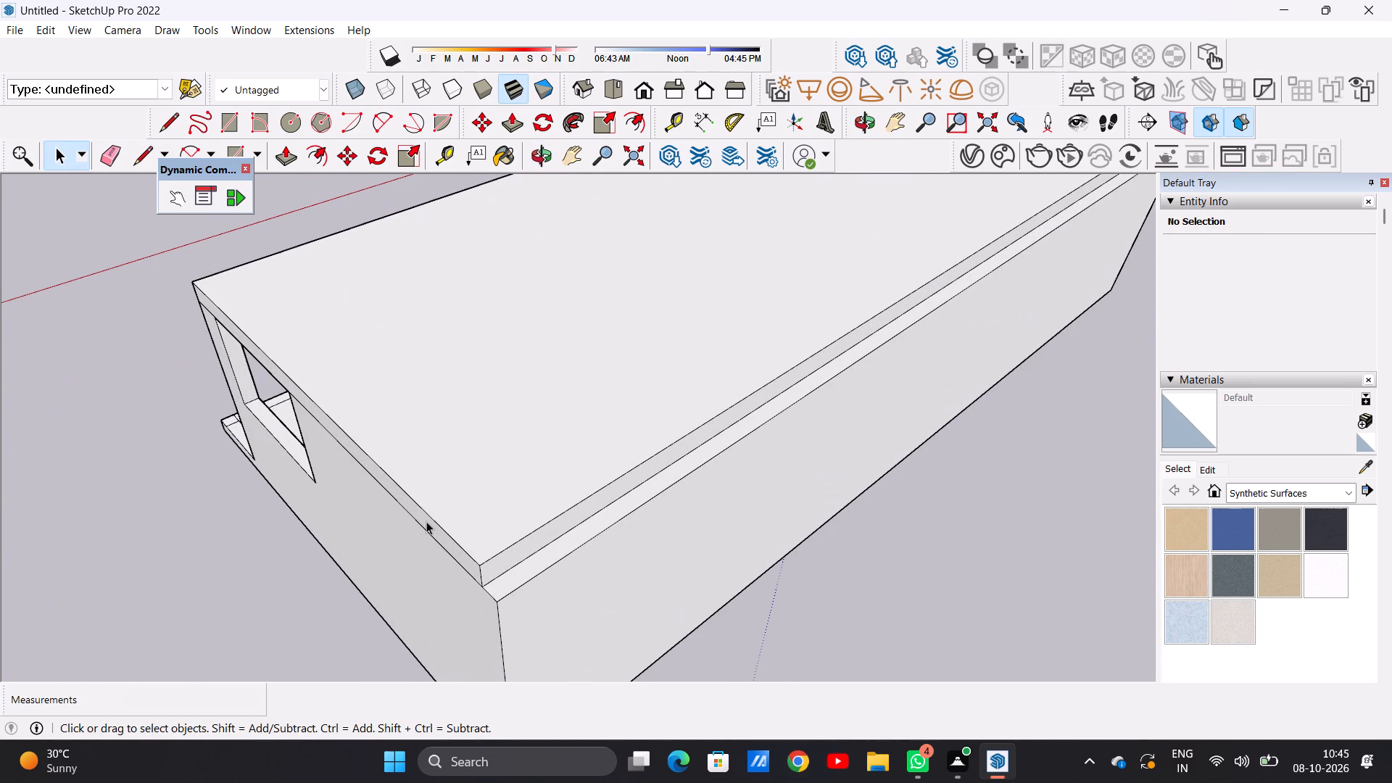
key("p")
scroll(426, 521, "up", 3)
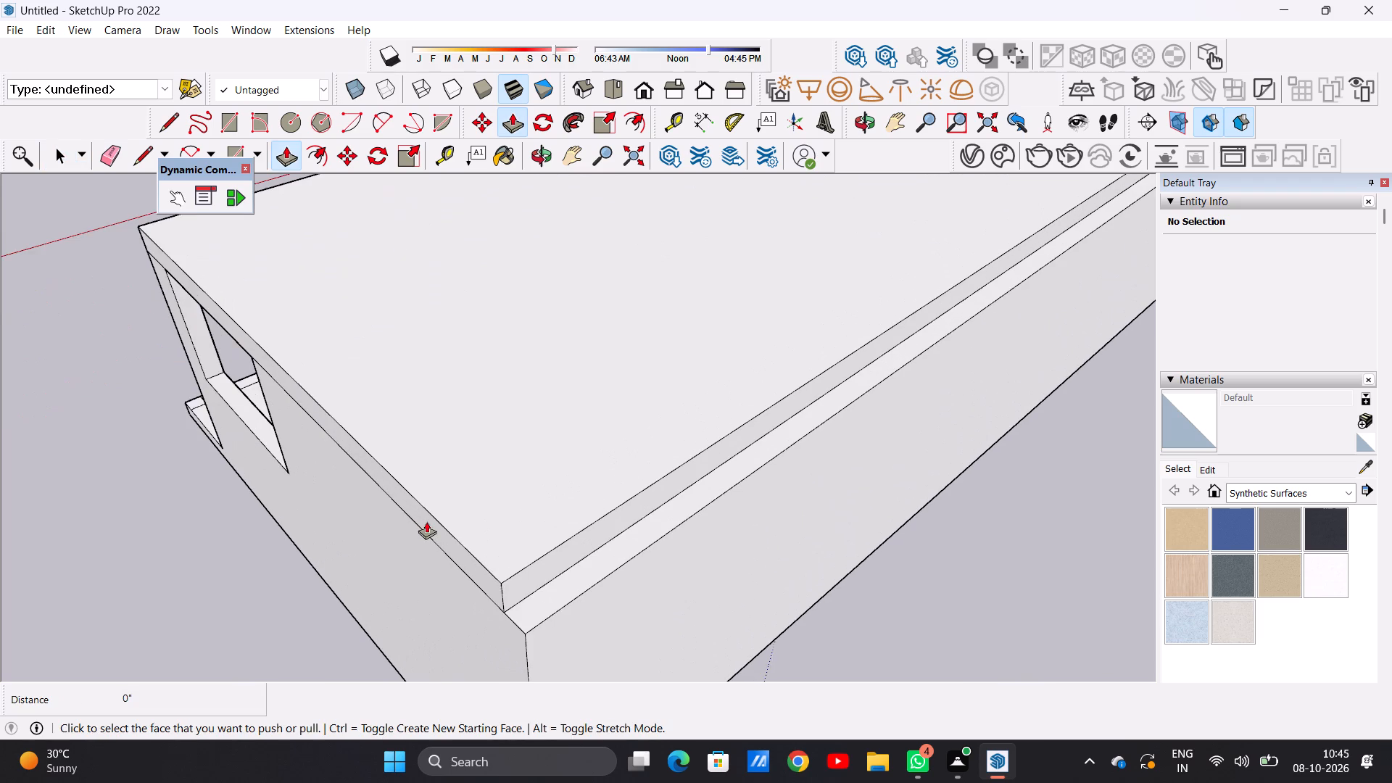
scroll(426, 521, "up", 2)
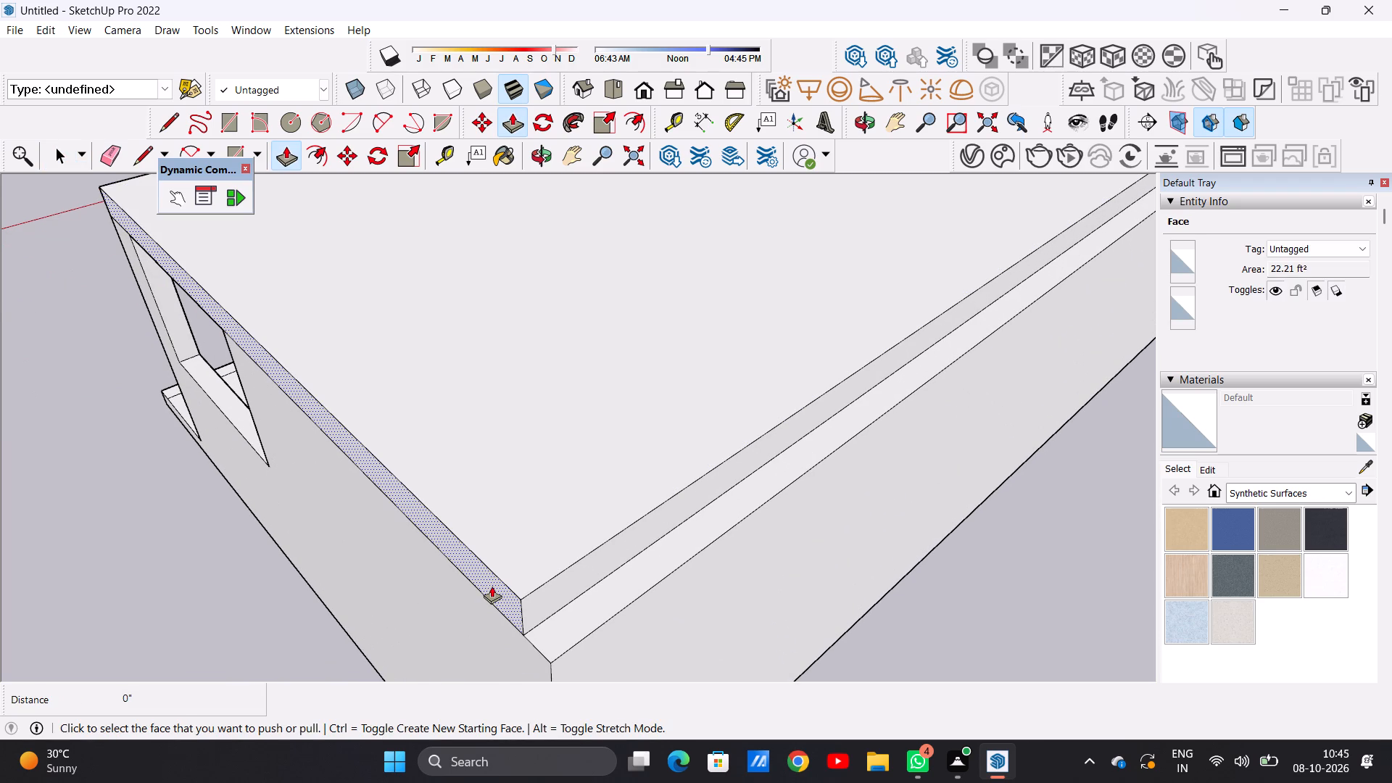
left_click(492, 586)
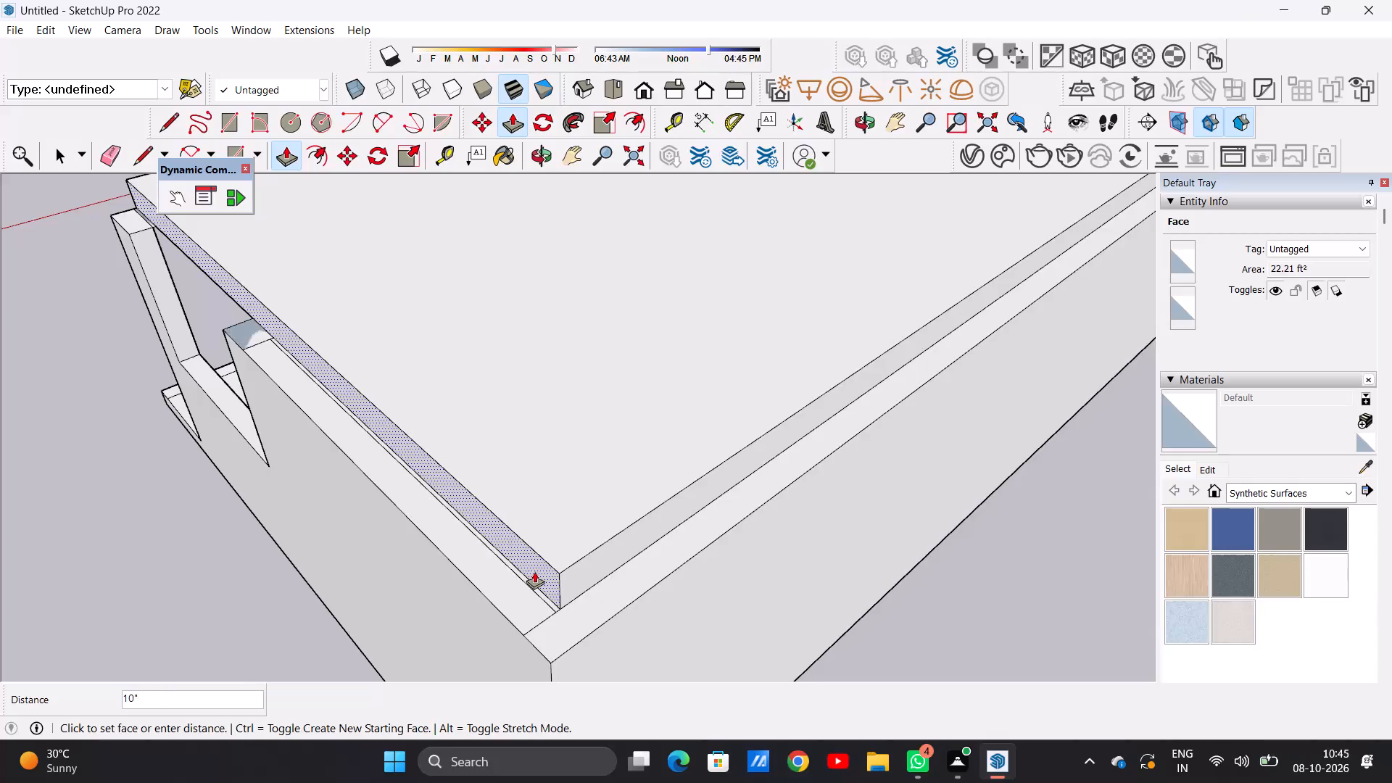
left_click(555, 606)
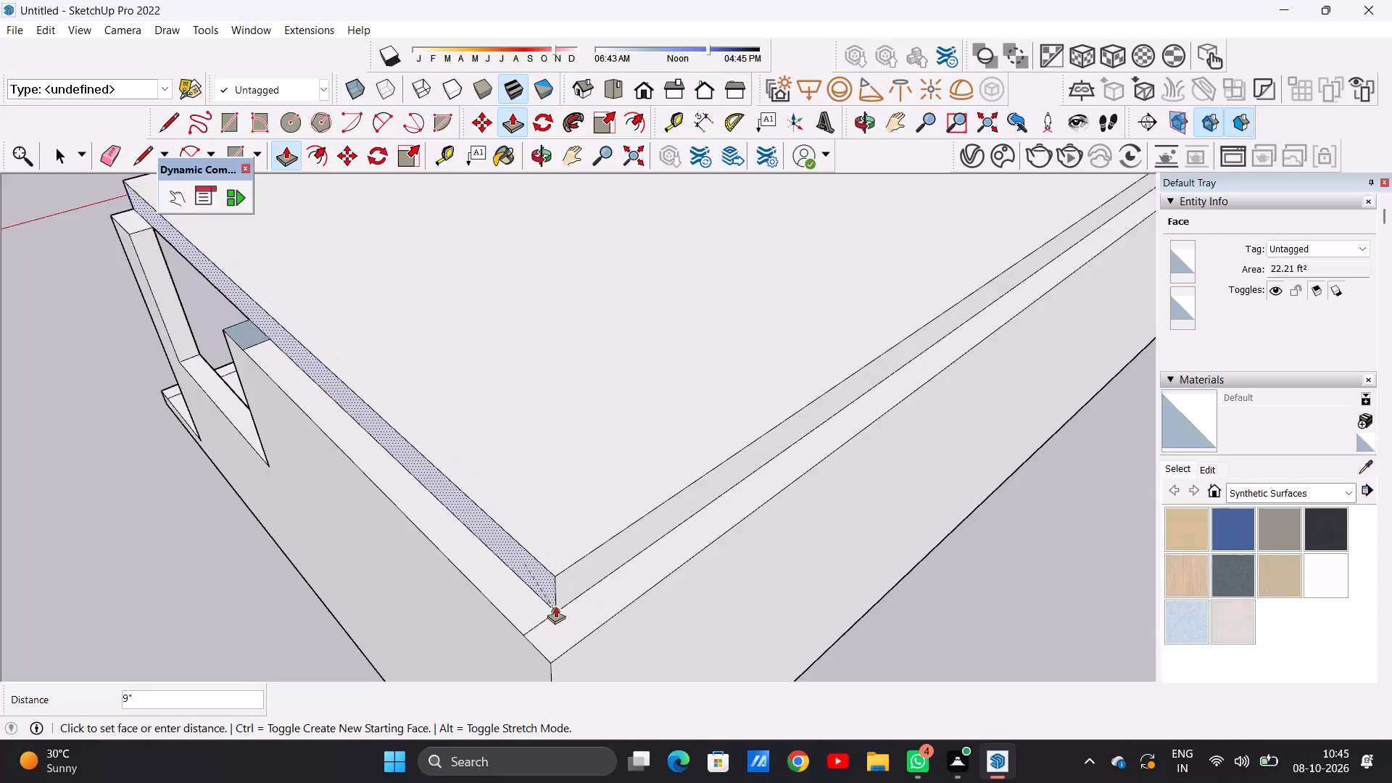
key("space")
Examine the side-wall end, focusing on the wall top beside the opening and the column top under the slab's edge.
scroll(554, 606, "down", 13)
scroll(560, 597, "up", 1)
scroll(561, 592, "down", 5)
scroll(561, 592, "up", 1)
scroll(561, 592, "down", 3)
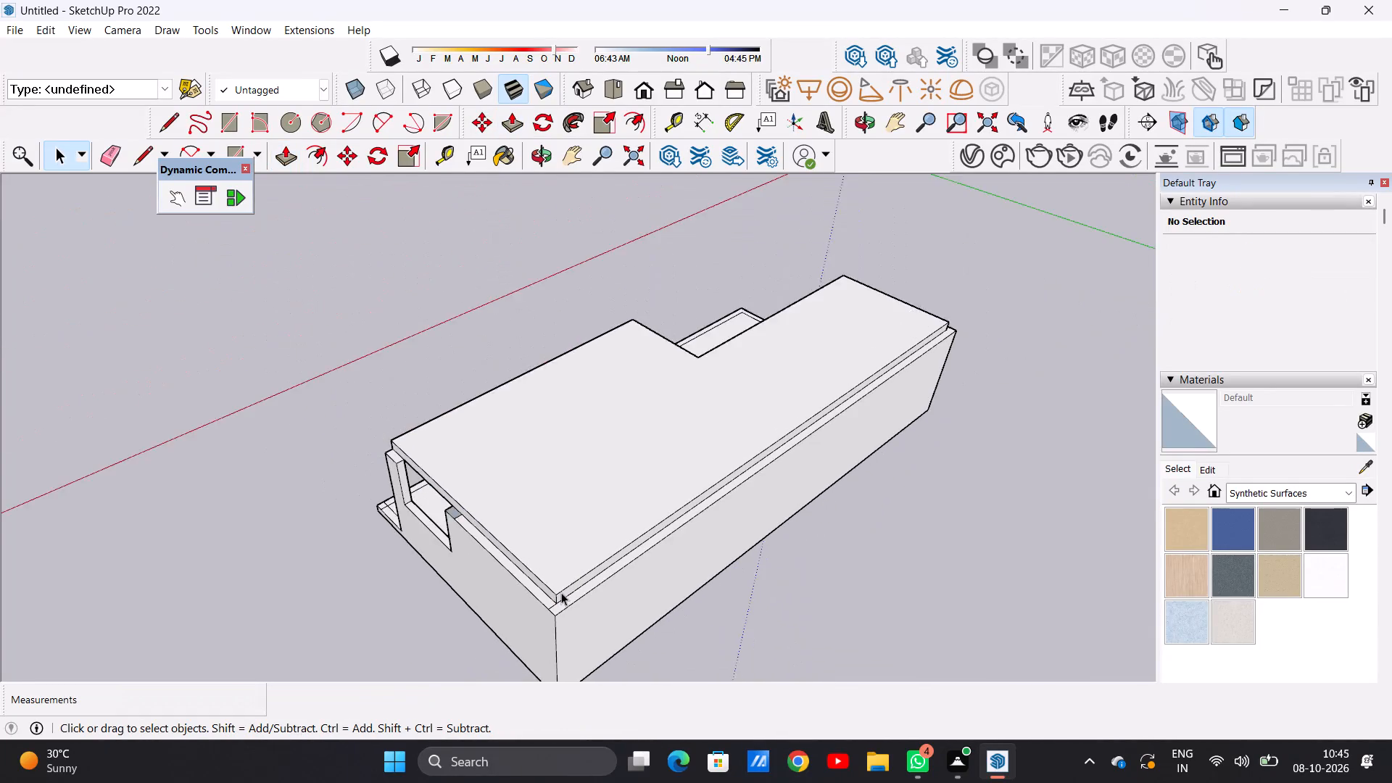
scroll(561, 592, "down", 4)
scroll(561, 592, "up", 1)
scroll(561, 592, "down", 1)
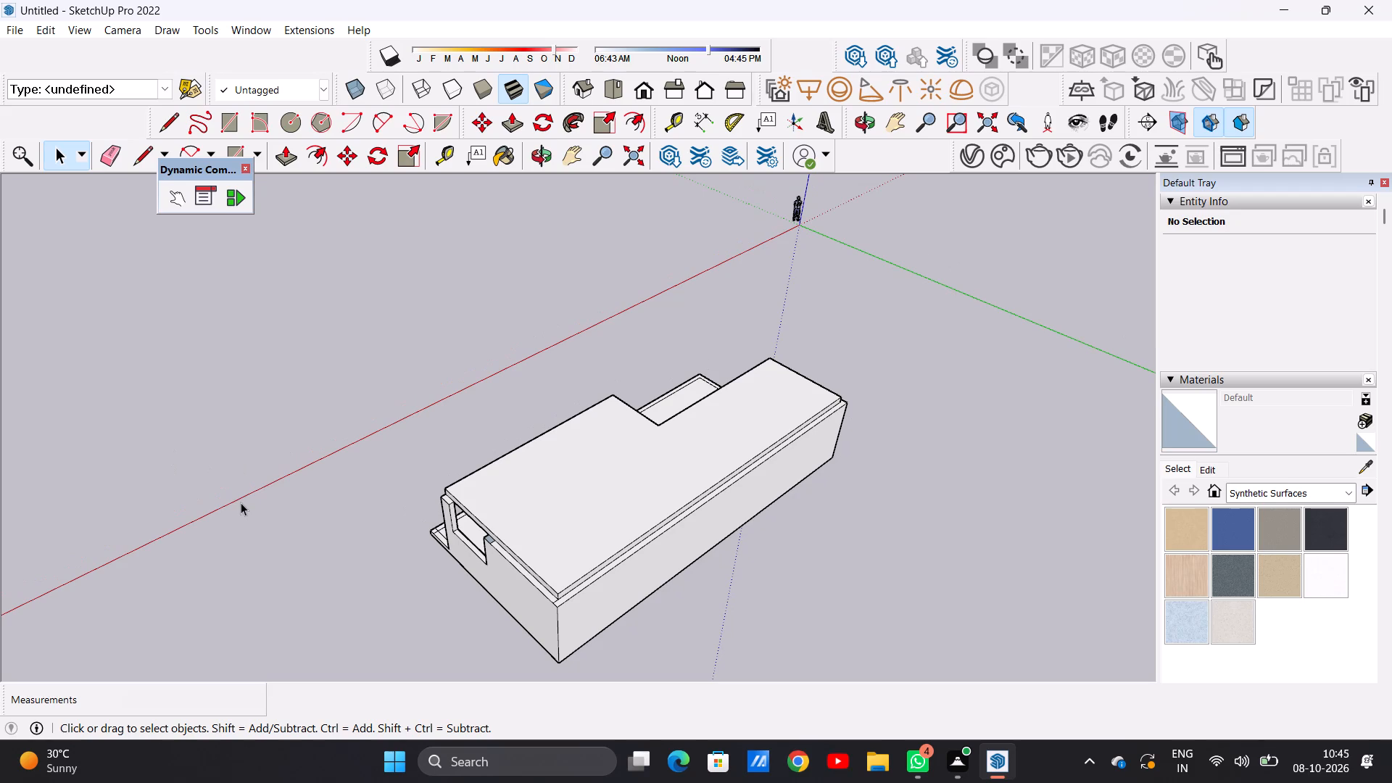
key("space")
scroll(534, 609, "up", 11)
scroll(537, 587, "down", 1)
scroll(537, 579, "up", 2)
scroll(541, 570, "down", 1)
scroll(541, 570, "up", 5)
scroll(541, 570, "down", 1)
scroll(541, 570, "up", 1)
scroll(541, 570, "down", 3)
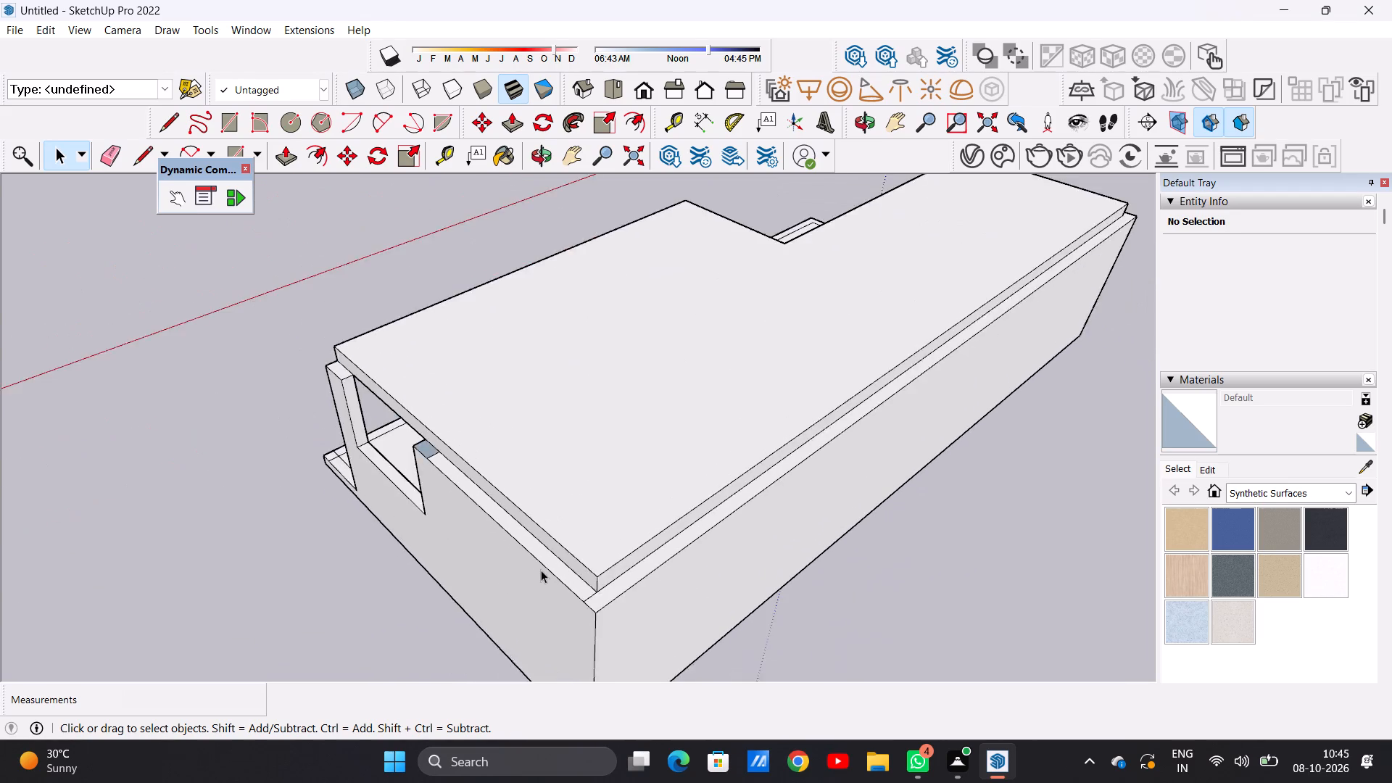
scroll(541, 570, "down", 10)
scroll(541, 570, "up", 1)
scroll(541, 570, "down", 2)
scroll(469, 505, "up", 3)
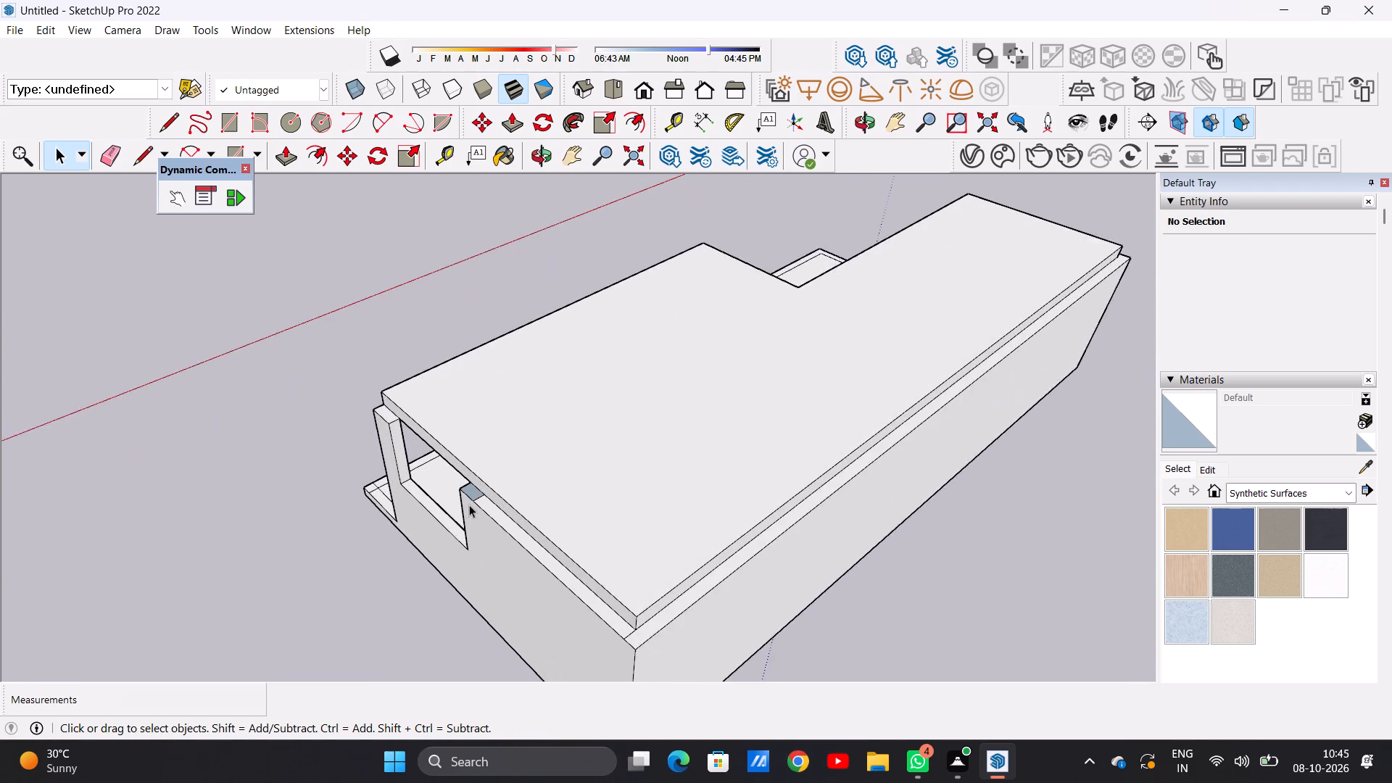
scroll(469, 505, "up", 8)
scroll(469, 505, "down", 1)
scroll(469, 505, "up", 1)
scroll(469, 505, "down", 1)
scroll(469, 505, "up", 4)
scroll(469, 505, "down", 1)
scroll(469, 505, "up", 3)
scroll(469, 505, "down", 1)
scroll(469, 505, "up", 3)
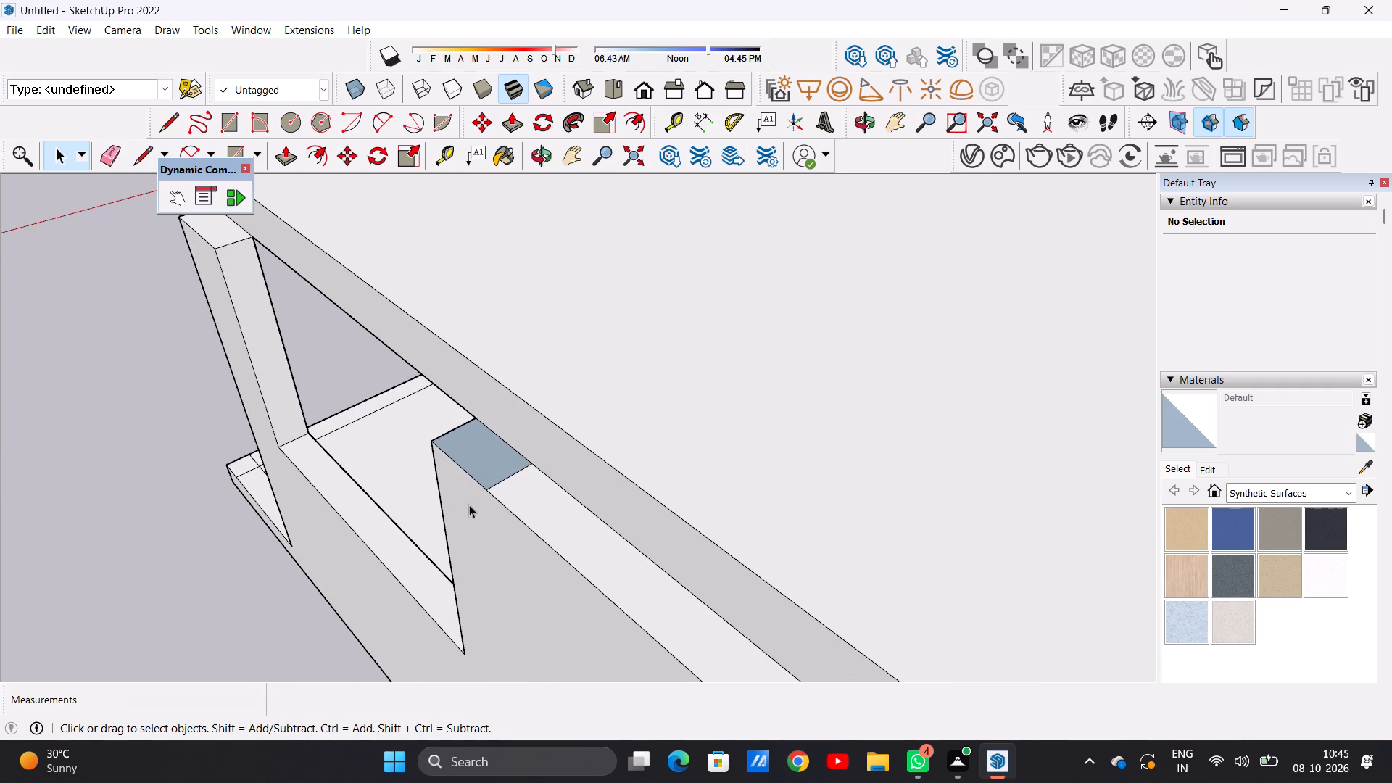
scroll(469, 505, "up", 2)
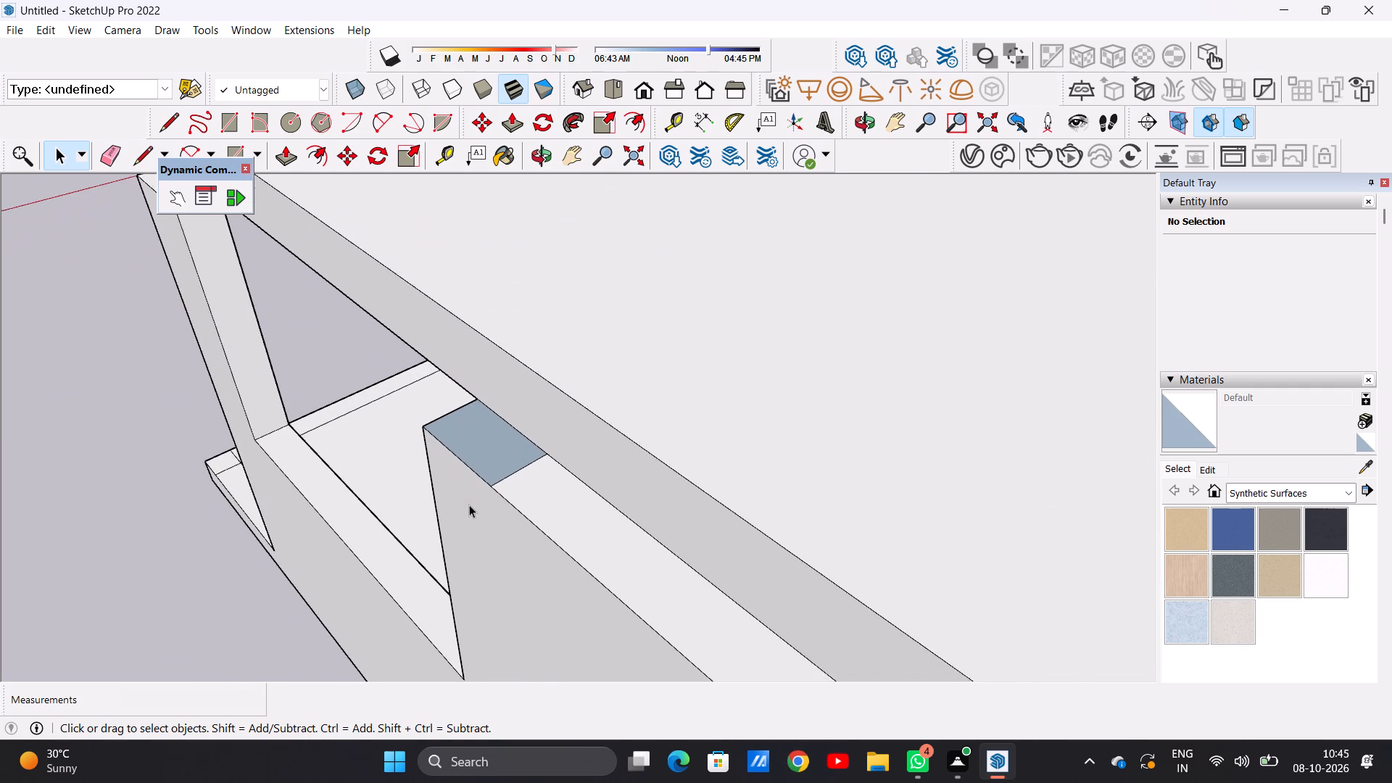
scroll(469, 505, "up", 2)
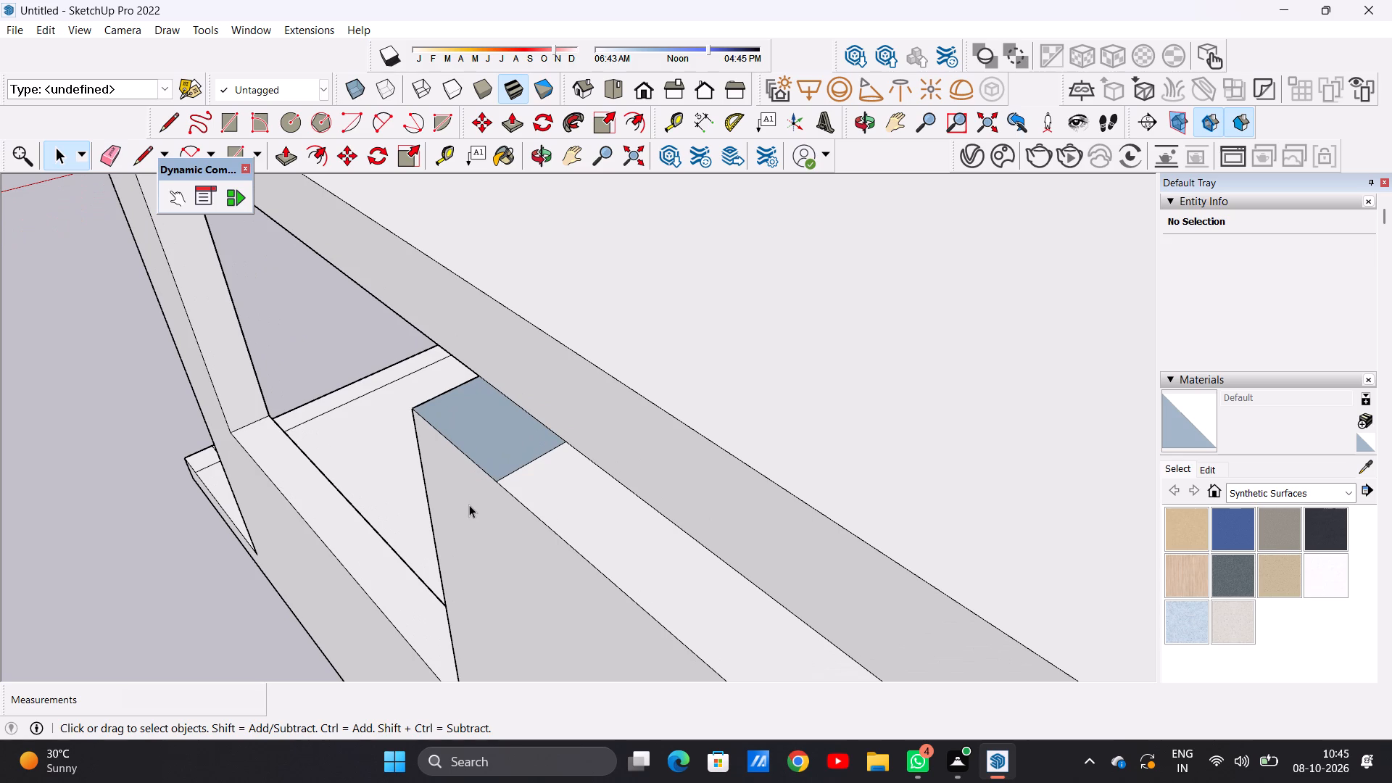
scroll(469, 505, "down", 19)
scroll(469, 505, "up", 2)
scroll(469, 505, "down", 1)
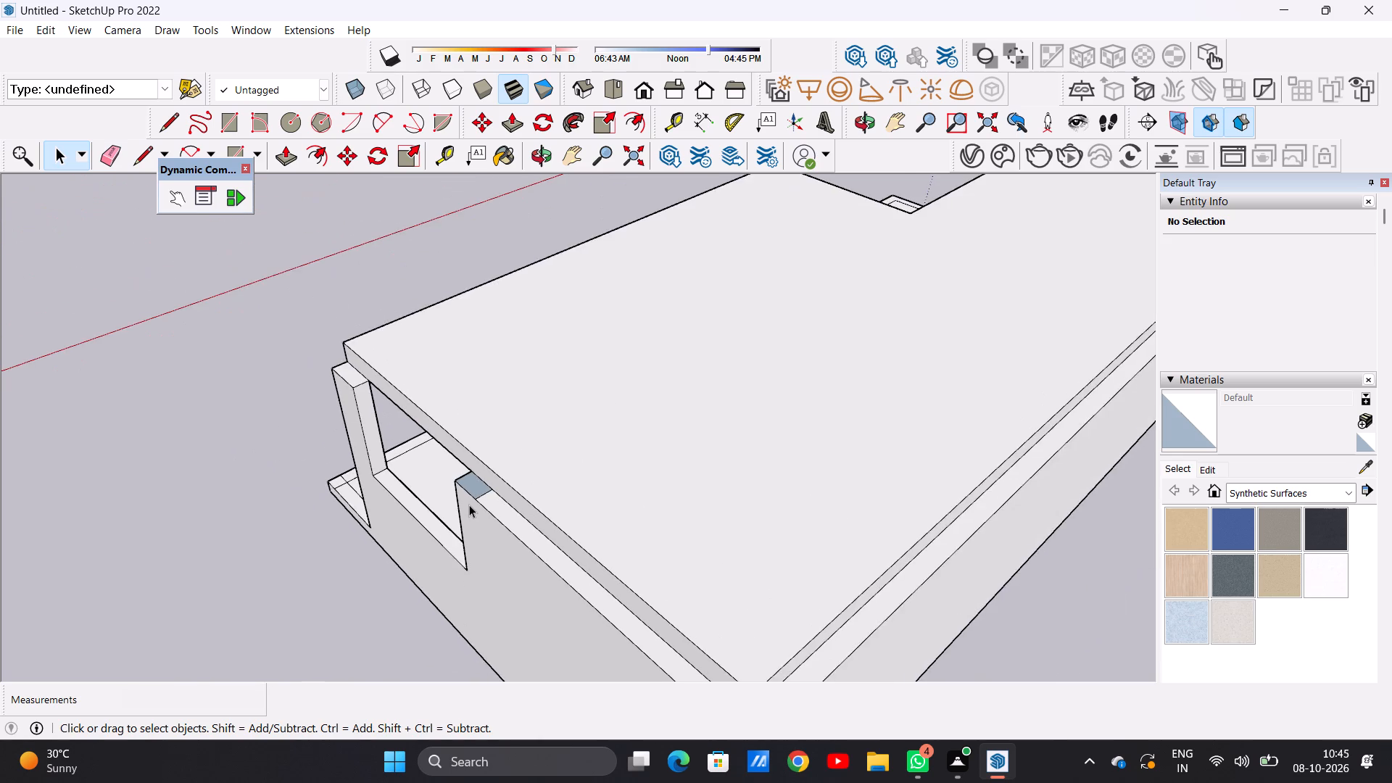
scroll(469, 505, "up", 2)
scroll(469, 505, "down", 1)
scroll(469, 505, "up", 8)
scroll(469, 505, "down", 2)
scroll(469, 505, "up", 1)
middle_click(469, 505)
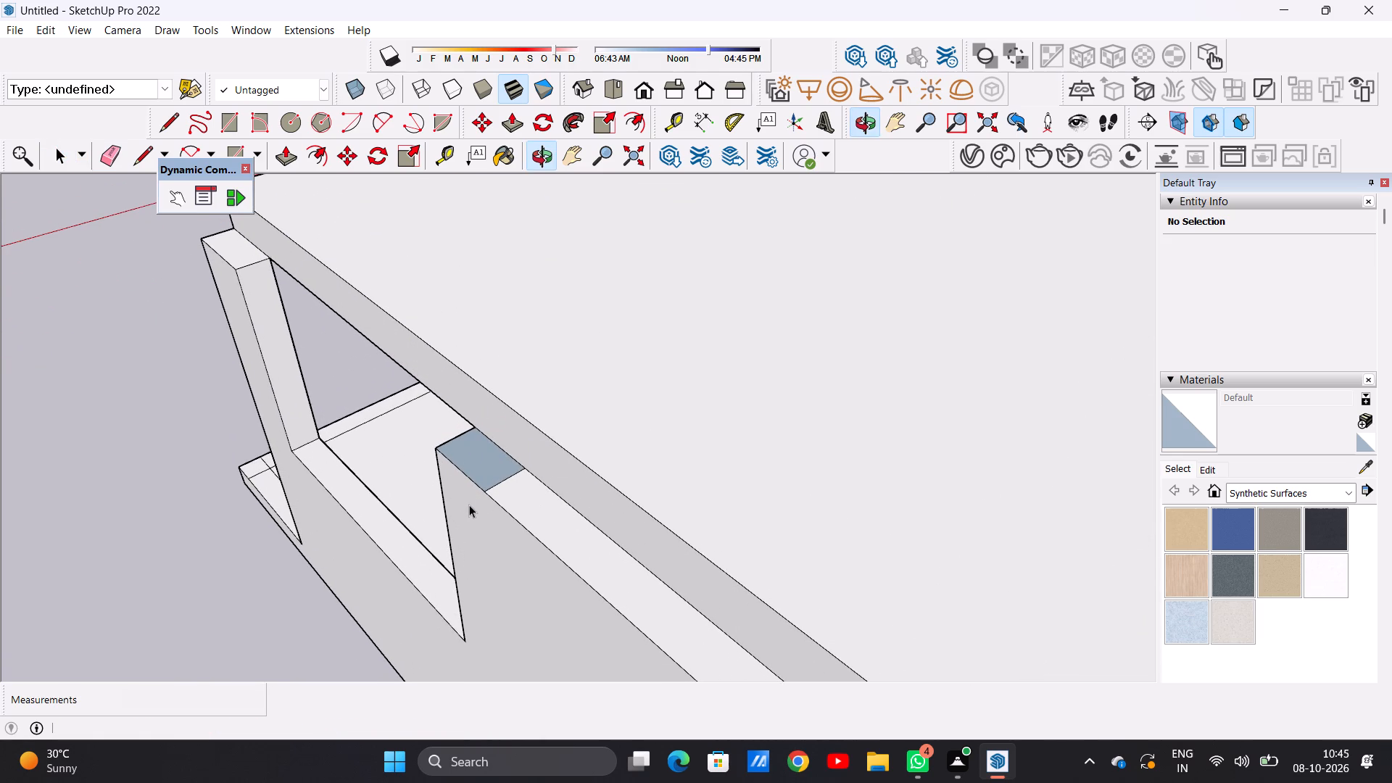
scroll(469, 505, "up", 1)
scroll(469, 505, "down", 2)
scroll(469, 505, "up", 10)
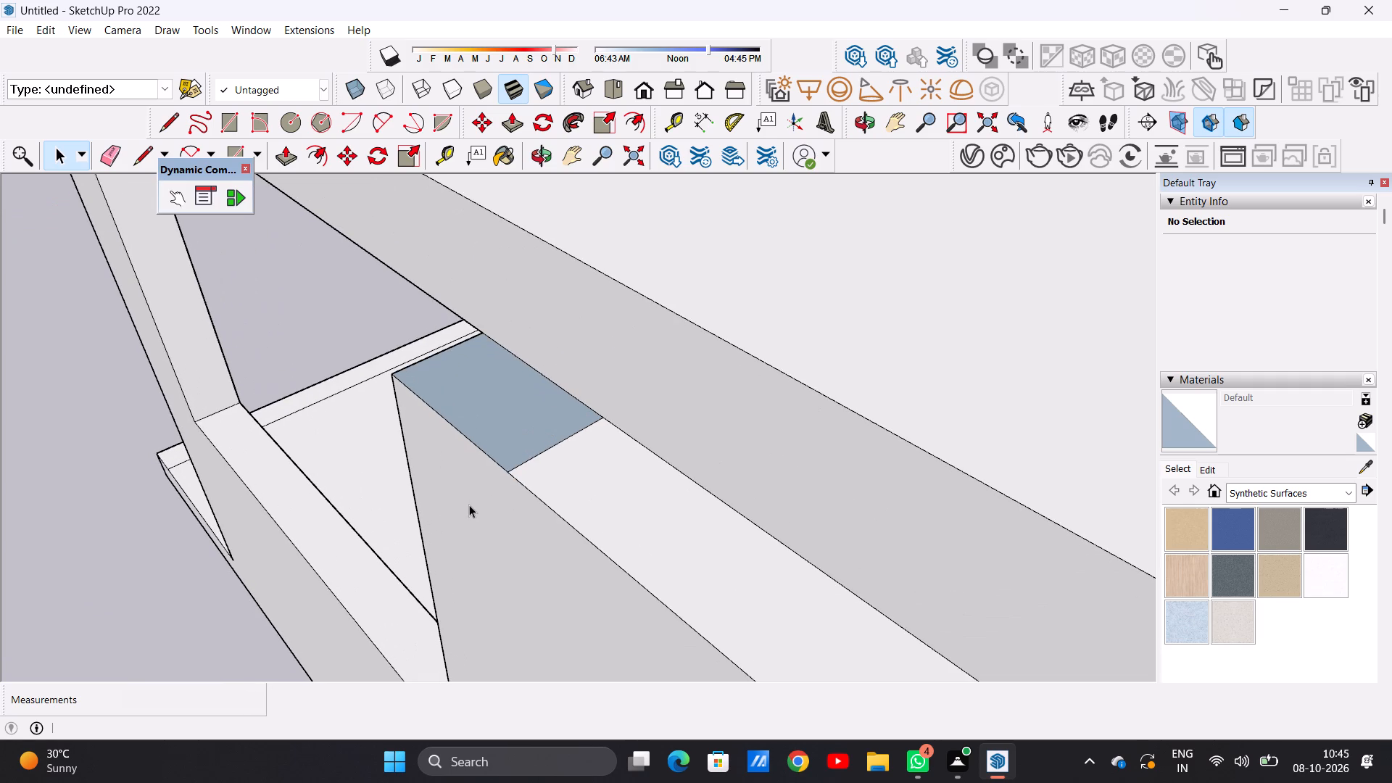
scroll(469, 505, "down", 3)
scroll(469, 505, "up", 1)
scroll(469, 505, "down", 4)
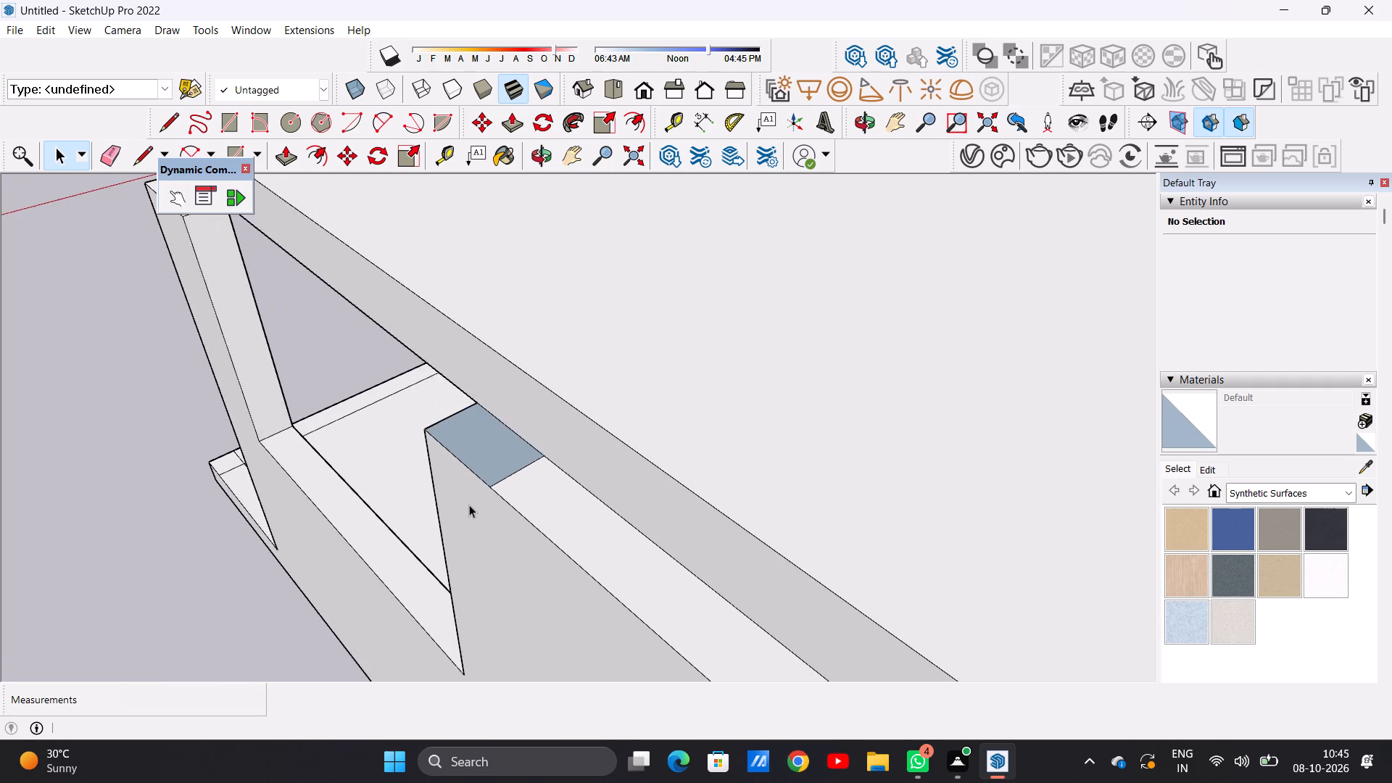
Examine the whole villa again, ending on the front elevation with the roof slab, openings and corner column.
scroll(469, 505, "down", 6)
scroll(469, 505, "up", 1)
scroll(469, 505, "down", 8)
scroll(469, 505, "up", 1)
scroll(469, 505, "down", 4)
scroll(469, 505, "up", 2)
scroll(469, 505, "down", 9)
scroll(469, 505, "up", 1)
scroll(469, 505, "down", 13)
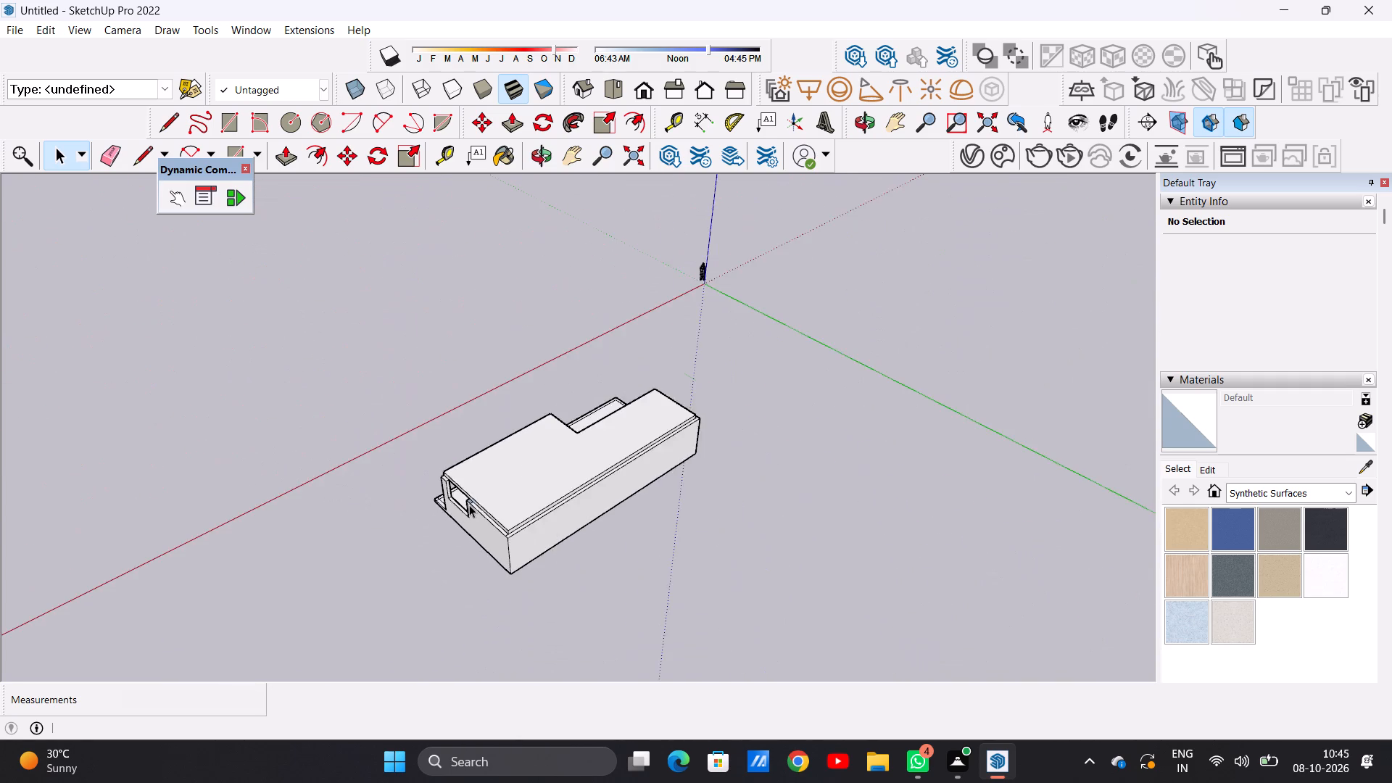
scroll(469, 505, "down", 2)
scroll(469, 505, "up", 5)
middle_click(469, 505)
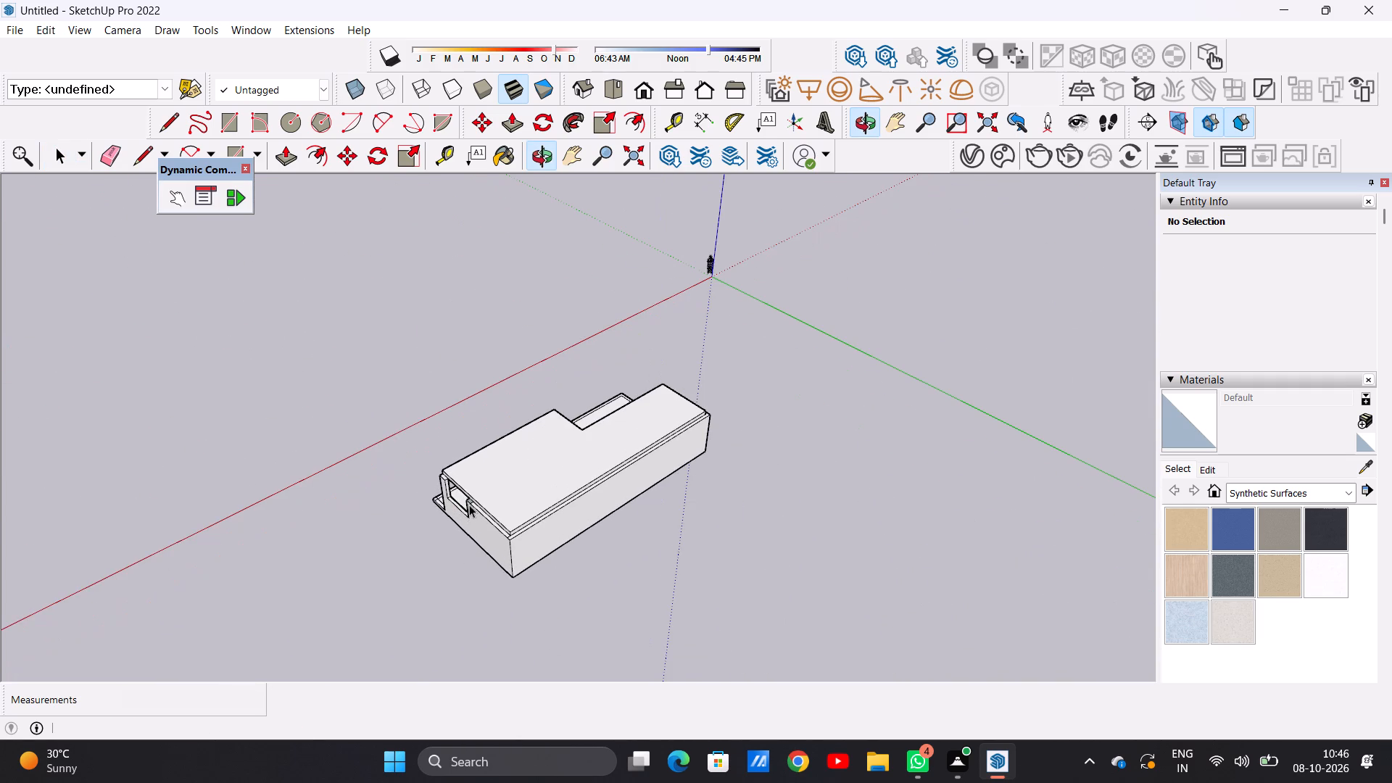
middle_click(469, 505)
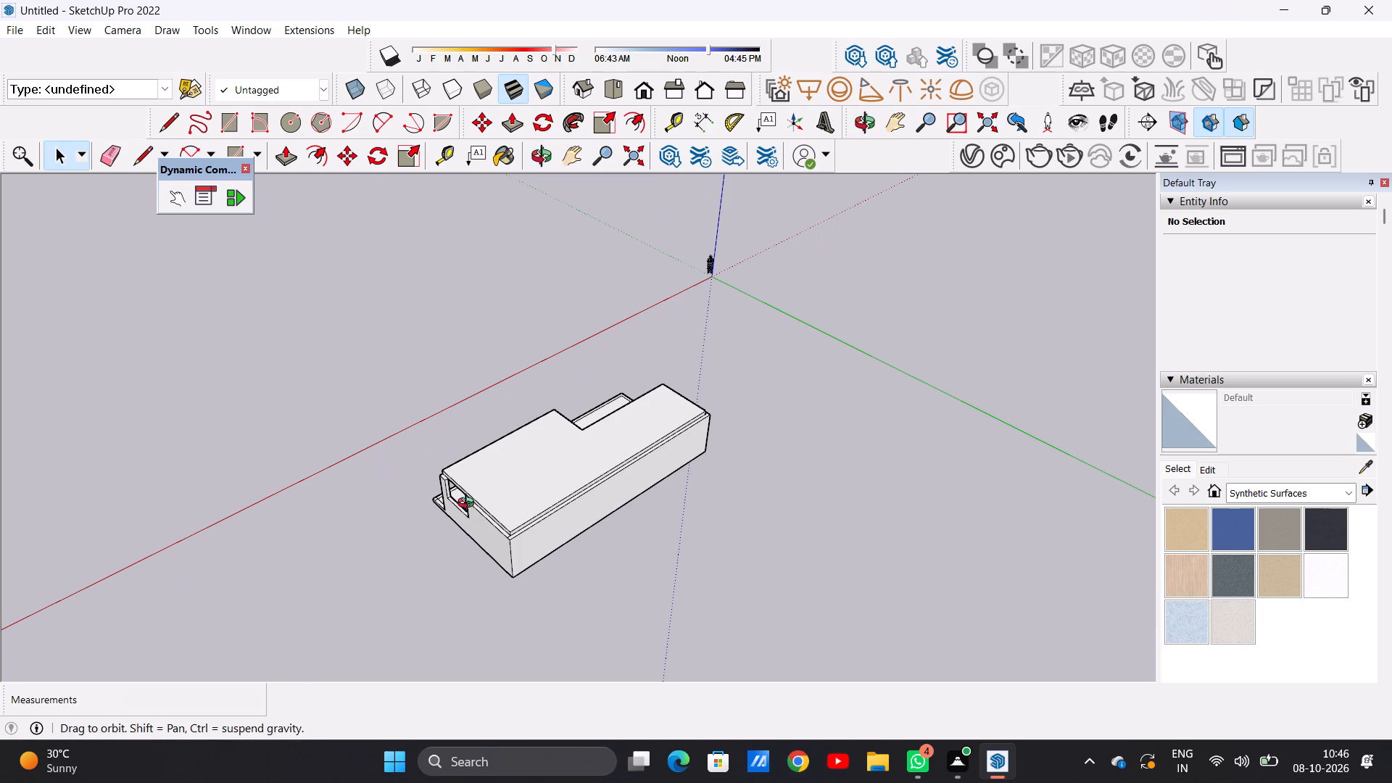
middle_click(469, 505)
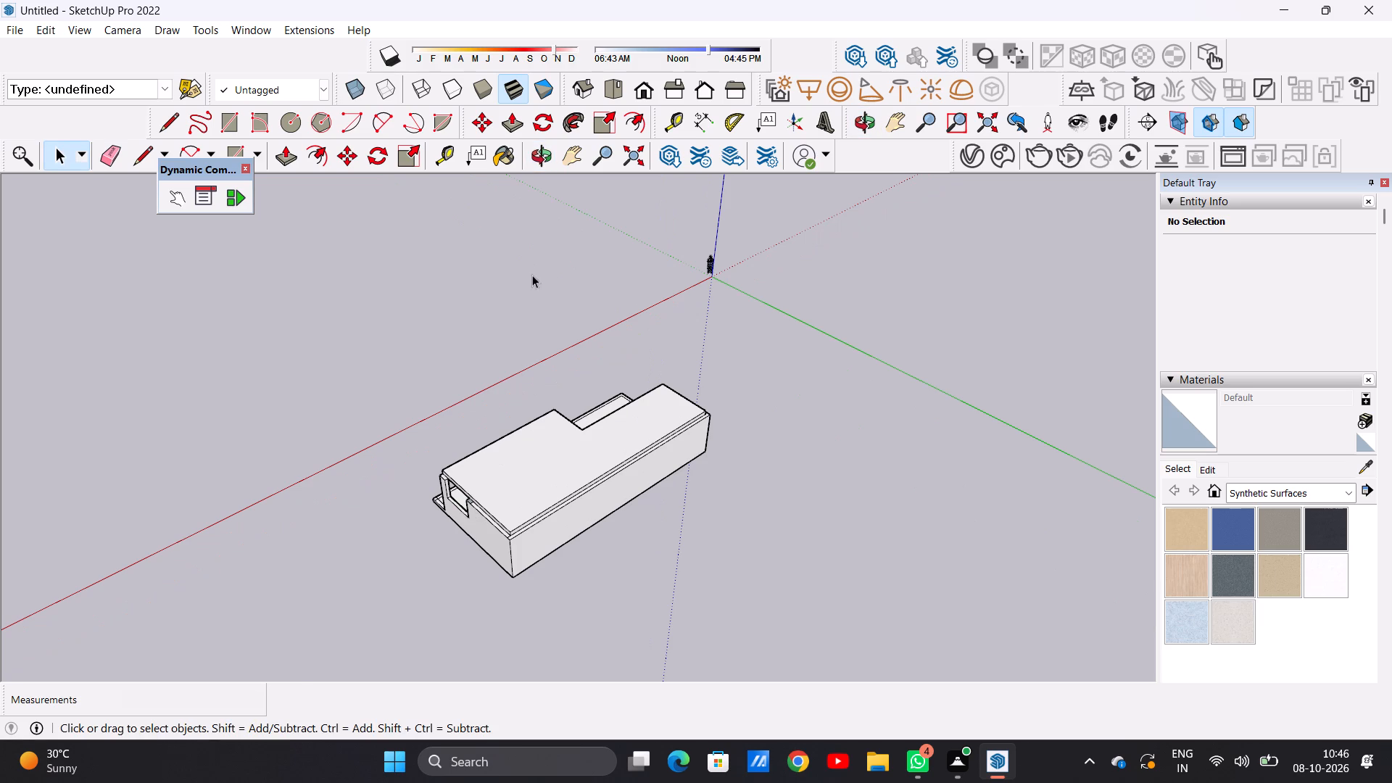
left_click(637, 86)
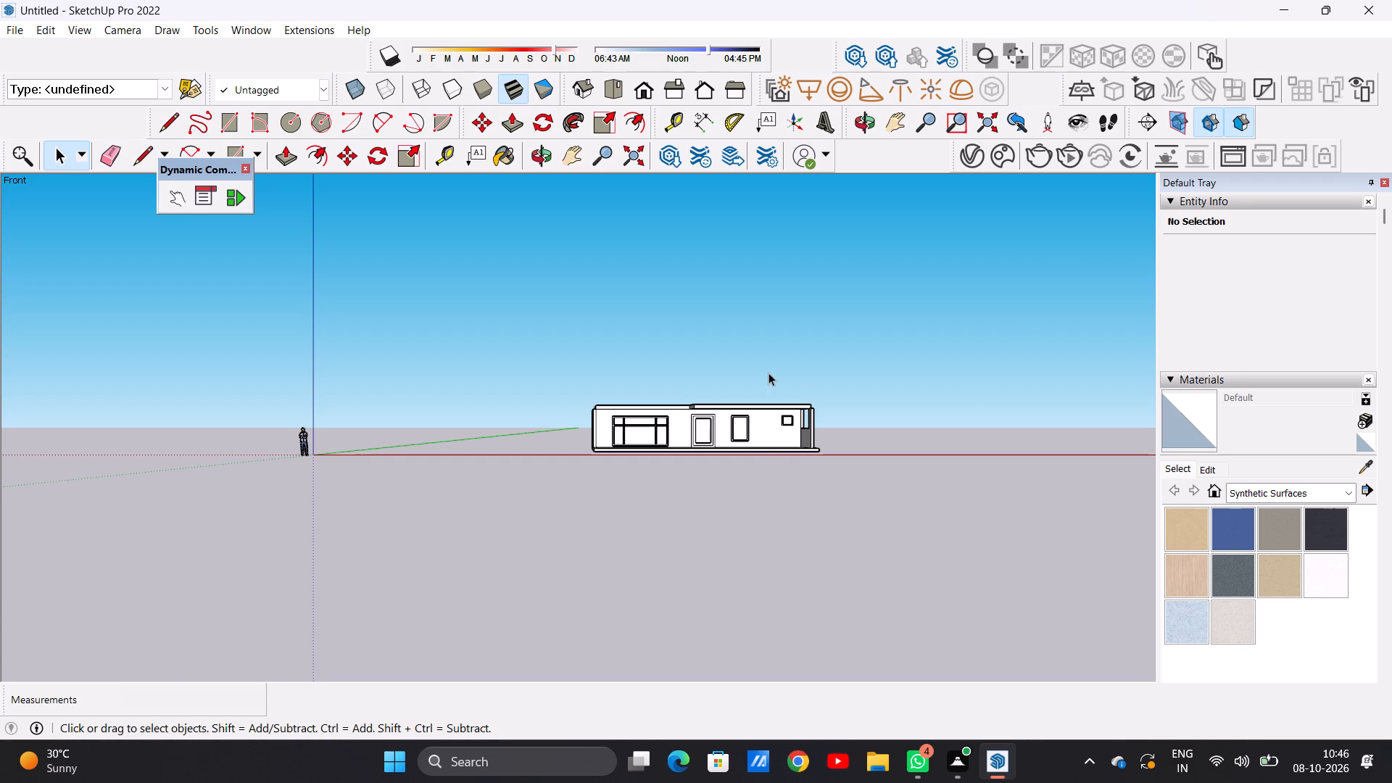
scroll(768, 373, "up", 10, "ctrl")
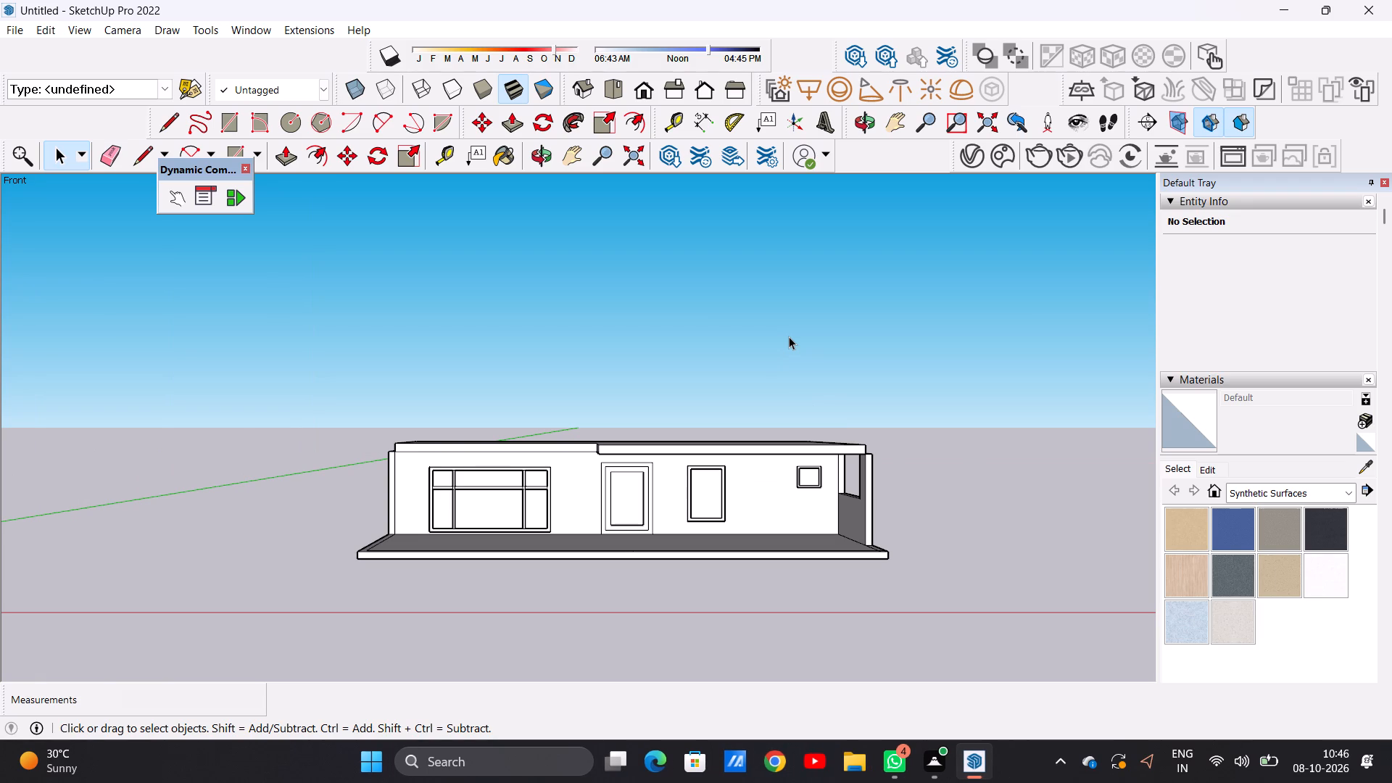
scroll(789, 336, "up", 7)
scroll(789, 336, "down", 3)
scroll(789, 336, "up", 1)
scroll(789, 336, "down", 2)
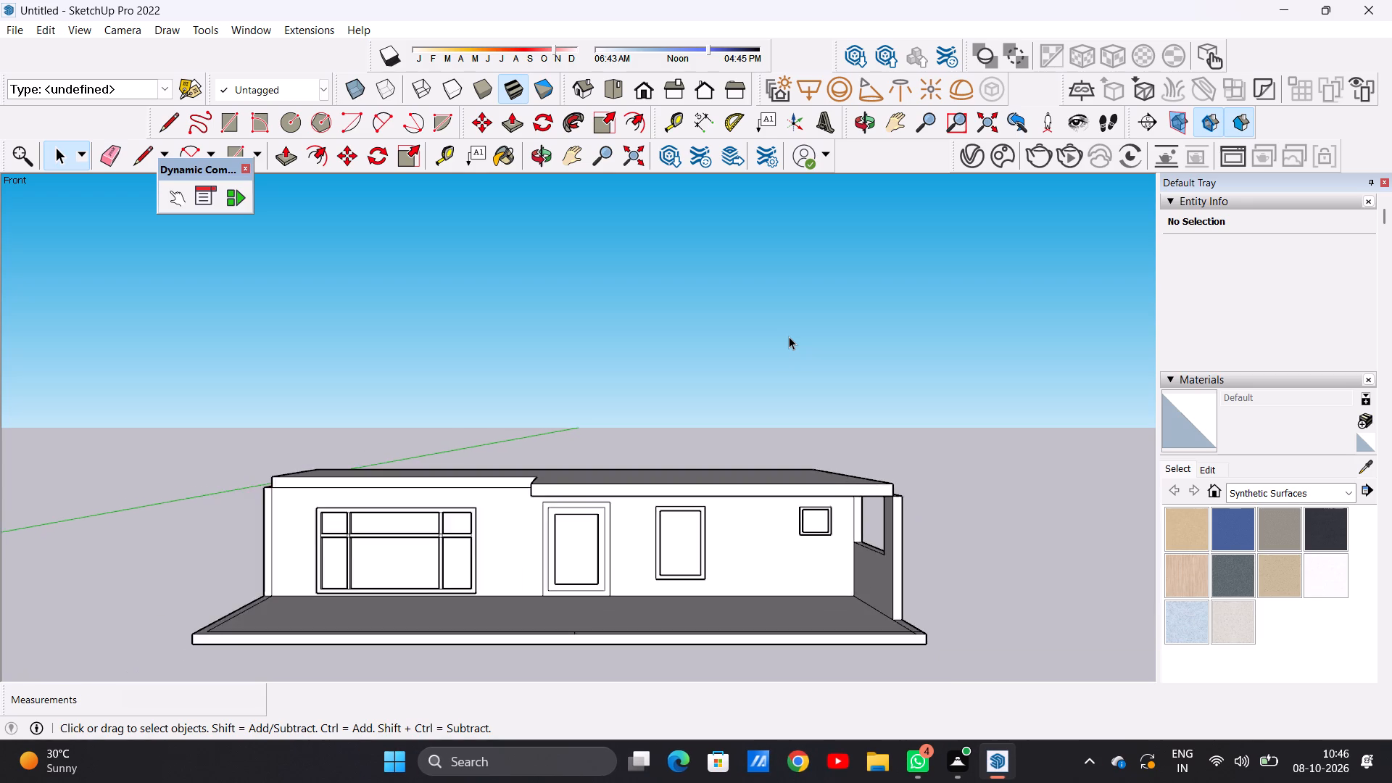
Examine the villa's front elevation and the plan outline of the stepped roof slab and terrace from directly above.
scroll(789, 336, "down", 5)
middle_click(789, 336)
middle_click(789, 336)
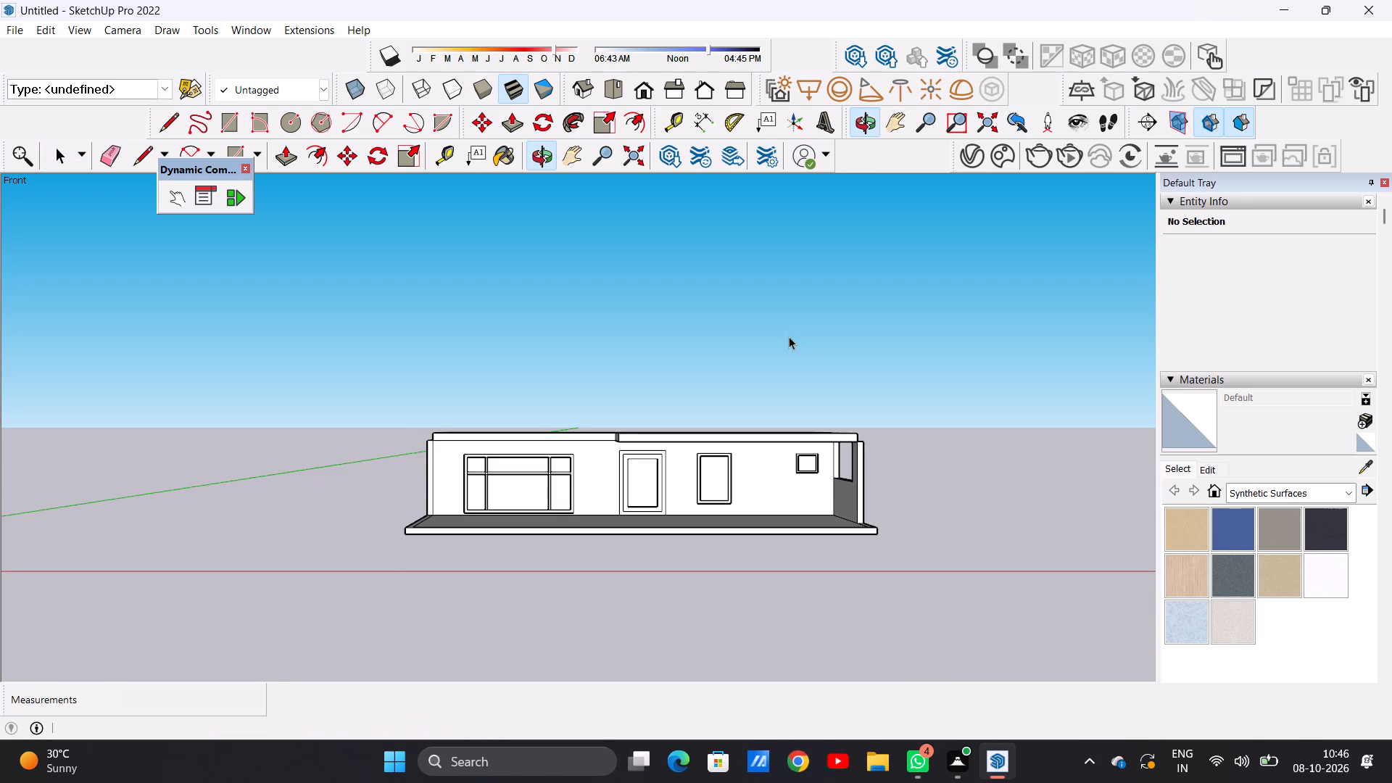
scroll(789, 336, "up", 13)
scroll(789, 336, "down", 1)
scroll(789, 336, "up", 1)
scroll(789, 336, "down", 9)
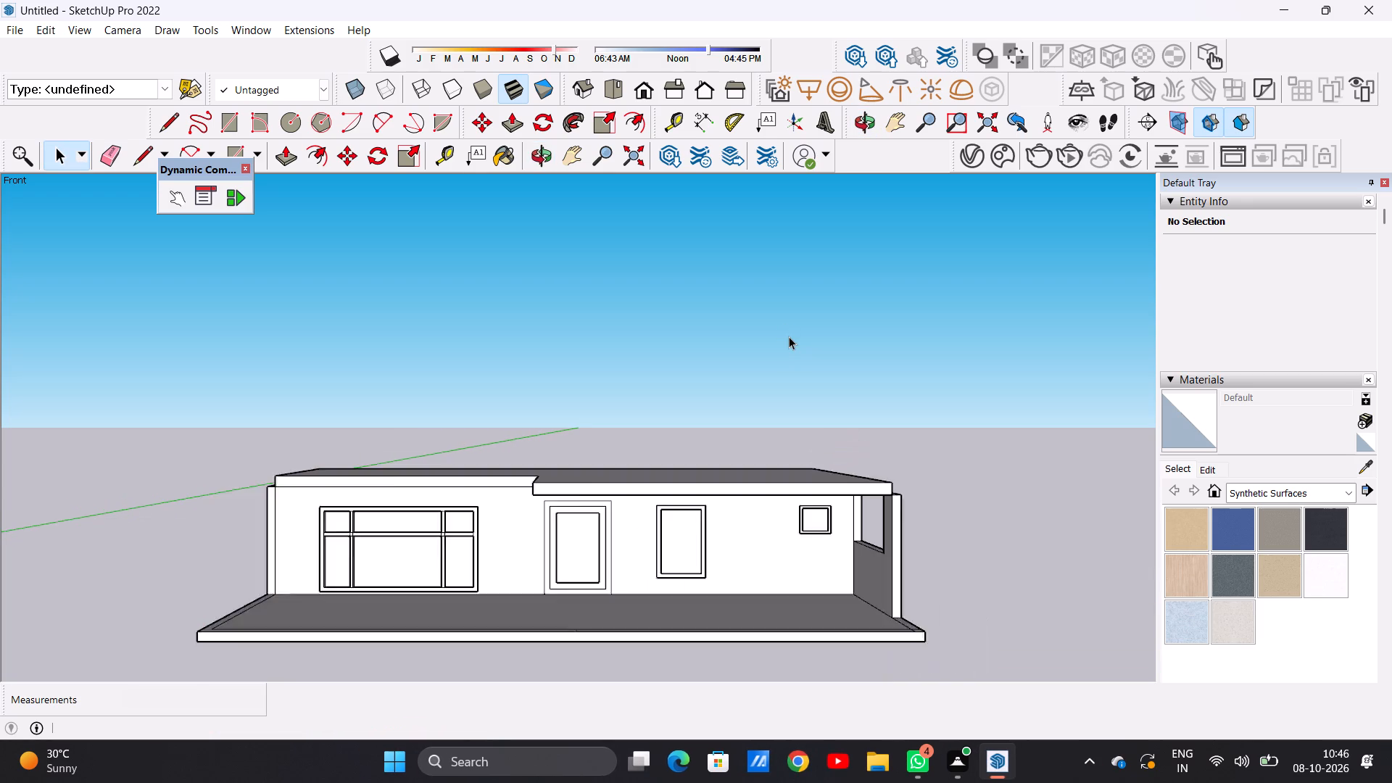
scroll(789, 336, "down", 2)
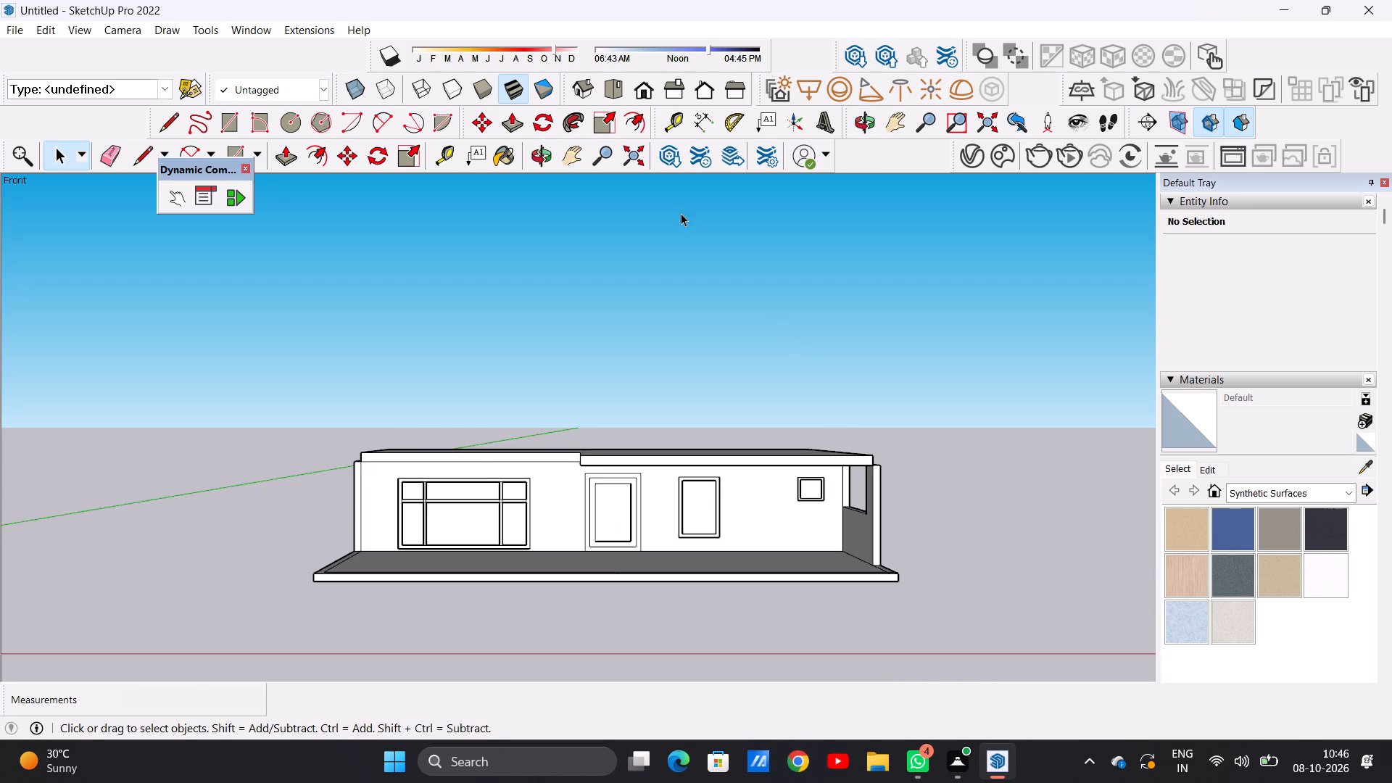
left_click(616, 83)
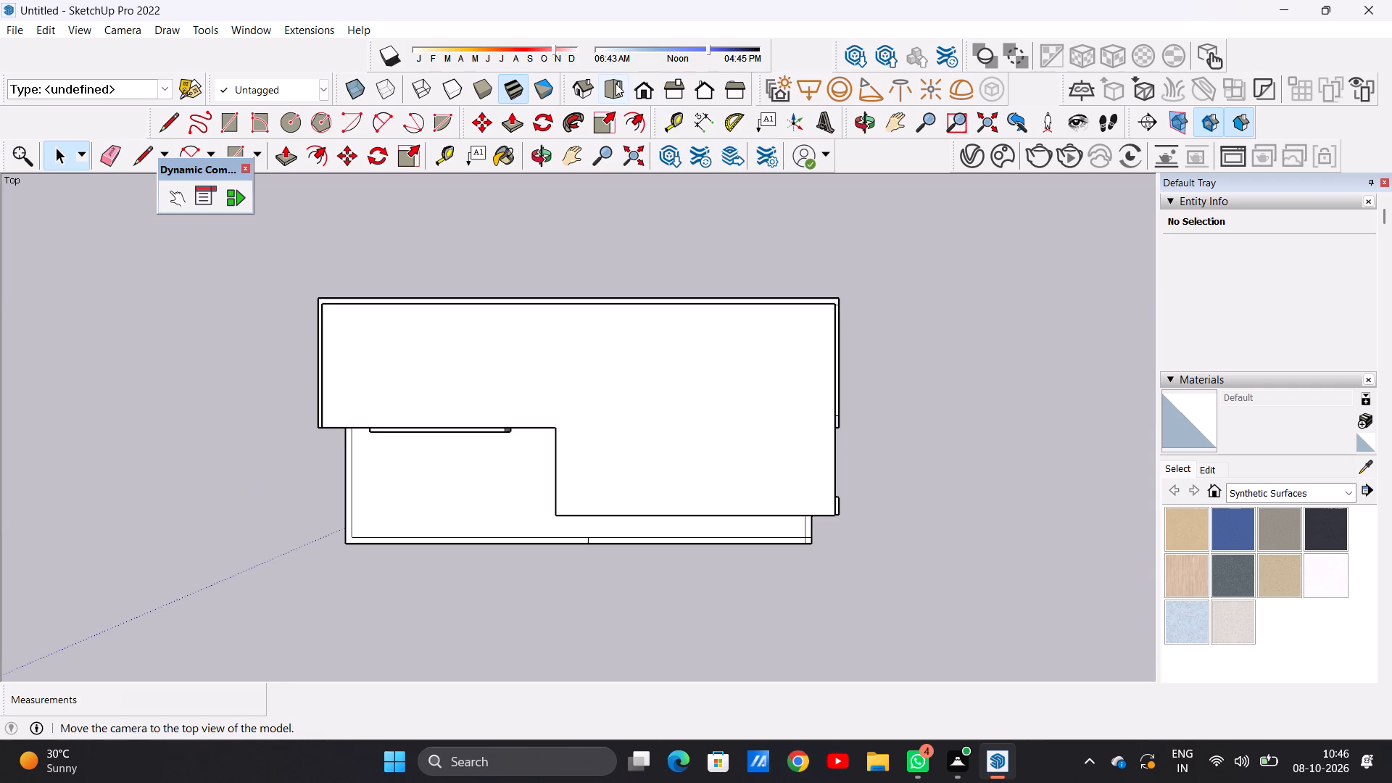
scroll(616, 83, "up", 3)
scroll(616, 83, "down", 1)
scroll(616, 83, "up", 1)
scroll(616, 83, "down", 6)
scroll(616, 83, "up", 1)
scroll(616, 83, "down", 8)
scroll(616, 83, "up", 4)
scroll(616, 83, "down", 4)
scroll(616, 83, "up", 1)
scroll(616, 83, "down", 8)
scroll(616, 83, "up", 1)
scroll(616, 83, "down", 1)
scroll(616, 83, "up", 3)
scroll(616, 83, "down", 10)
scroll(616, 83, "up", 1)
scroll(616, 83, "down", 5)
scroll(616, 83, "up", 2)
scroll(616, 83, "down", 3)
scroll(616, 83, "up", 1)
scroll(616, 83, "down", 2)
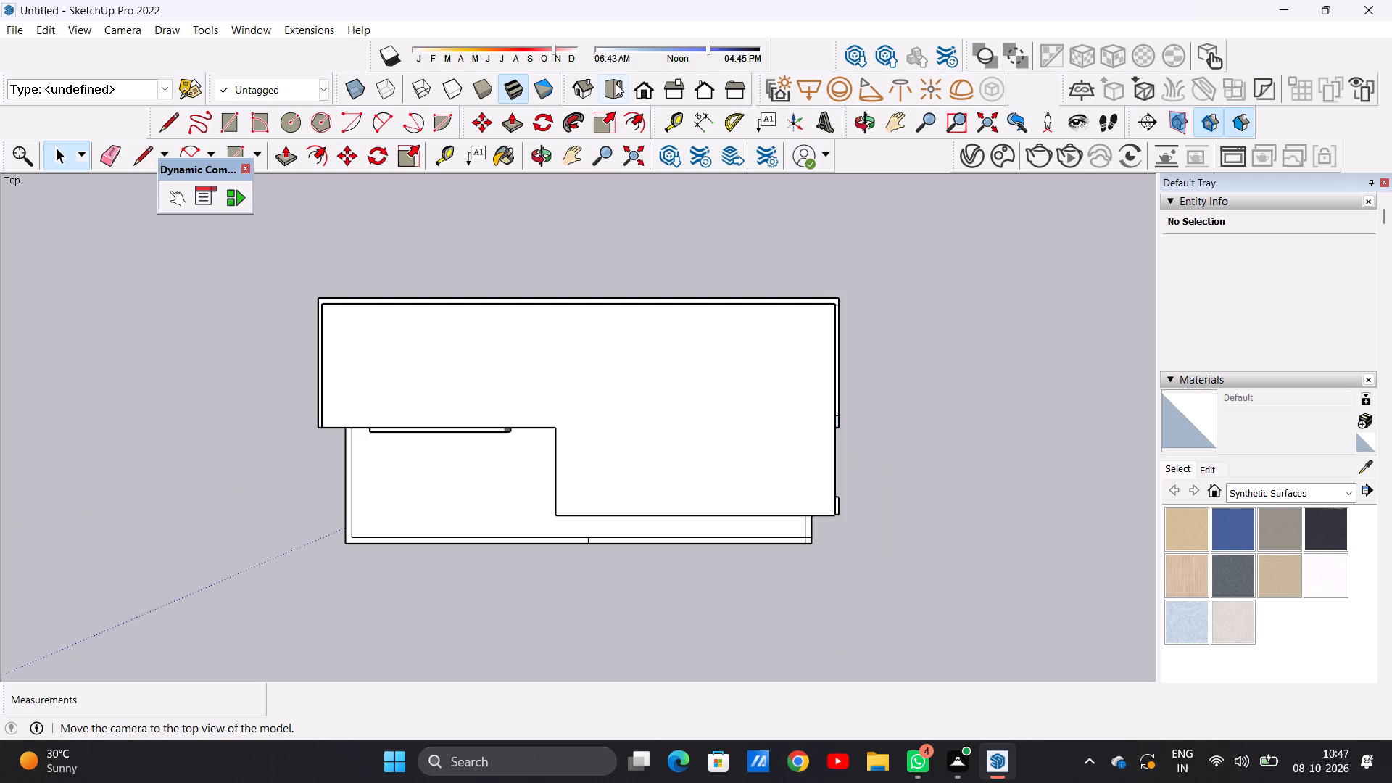
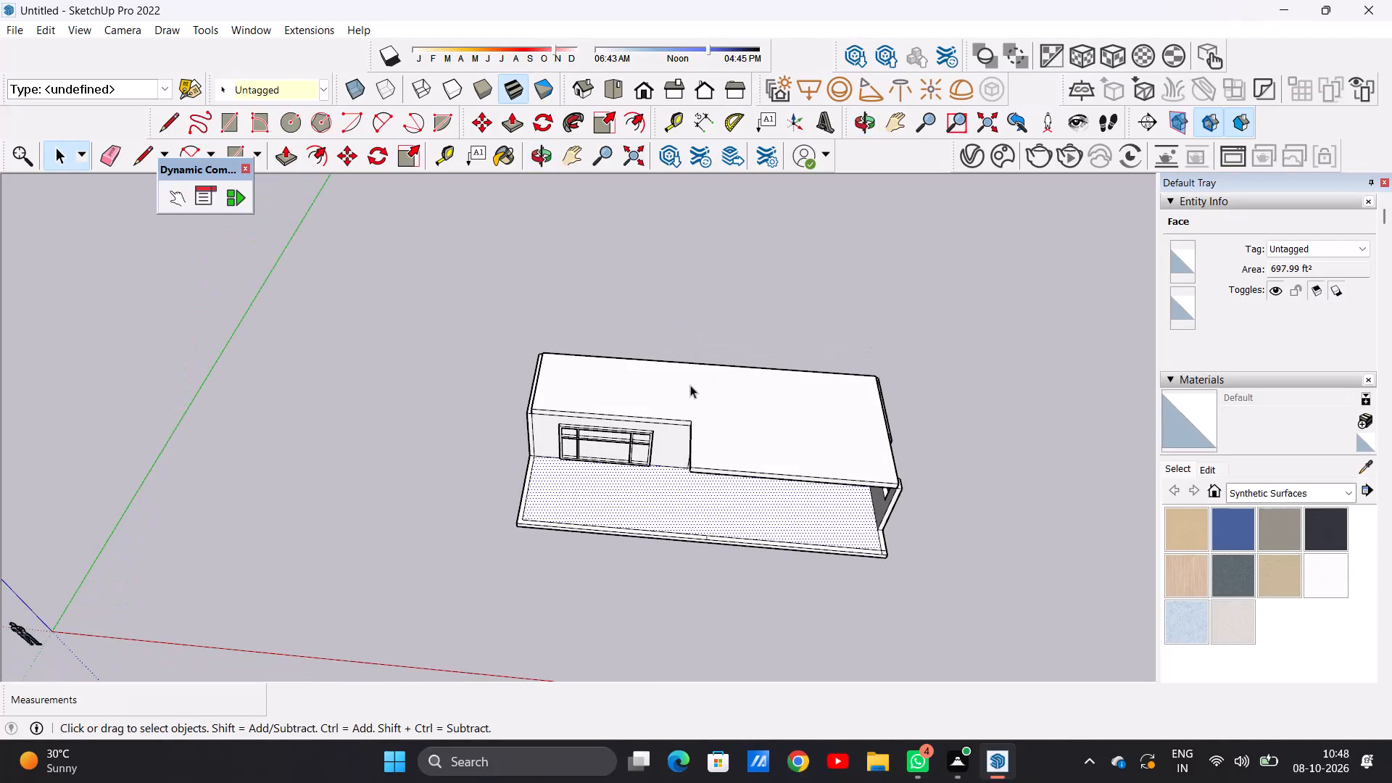
Examine the villa's roof slab, front openings and terrace, ending on the stepped roof outline seen from above.
left_click(661, 317)
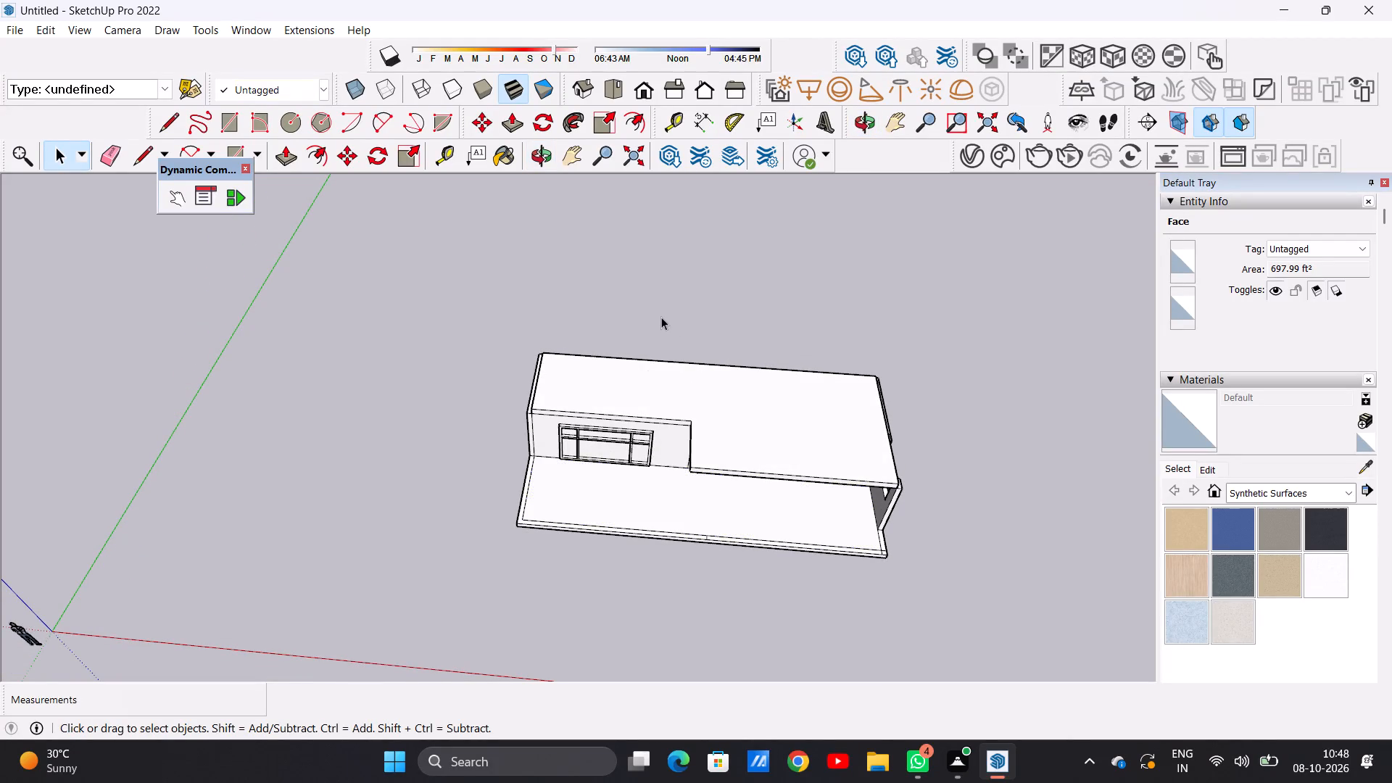
scroll(738, 465, "up", 2)
scroll(738, 465, "down", 1)
scroll(738, 465, "up", 8)
middle_click_drag(752, 518, 789, 419)
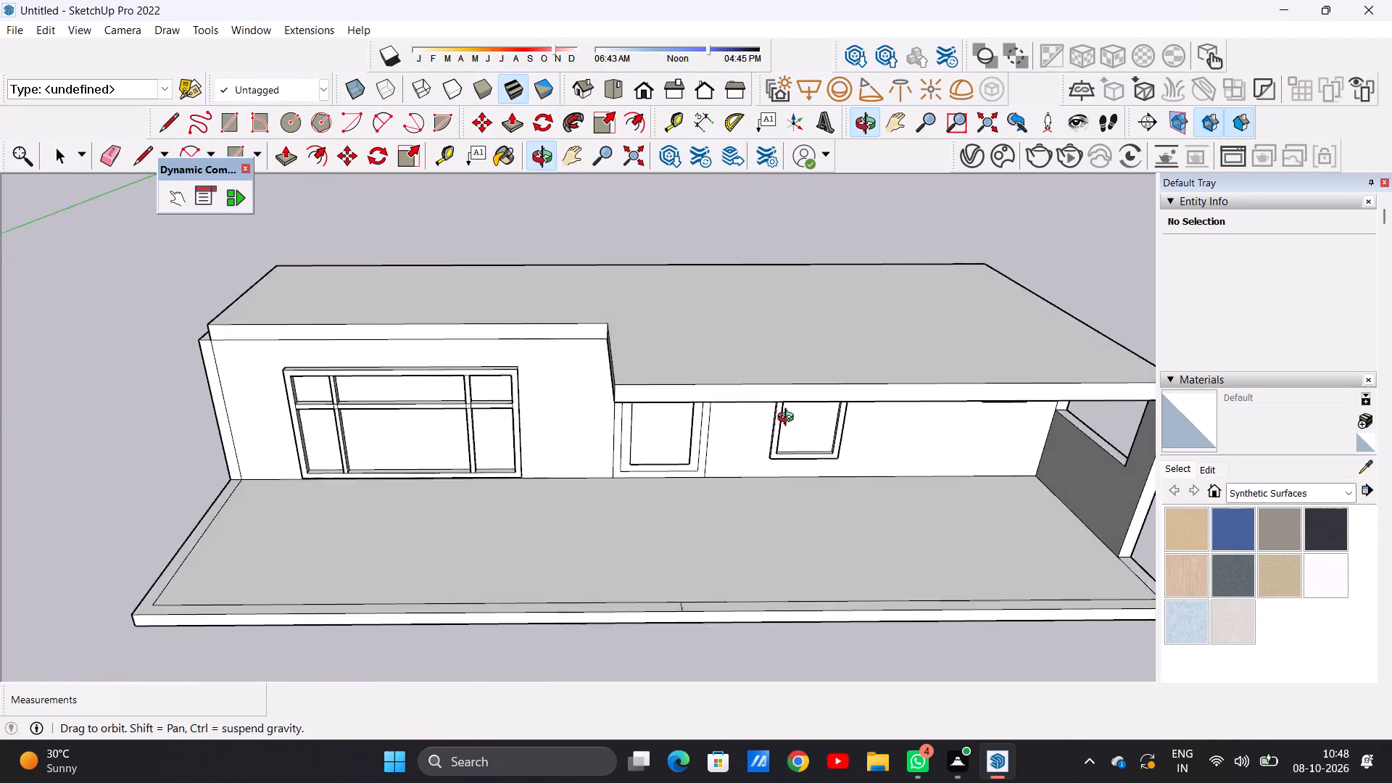
middle_click_drag(789, 419, 759, 495)
scroll(759, 521, "down", 1)
scroll(760, 522, "up", 1)
scroll(760, 522, "down", 7)
middle_click(776, 466)
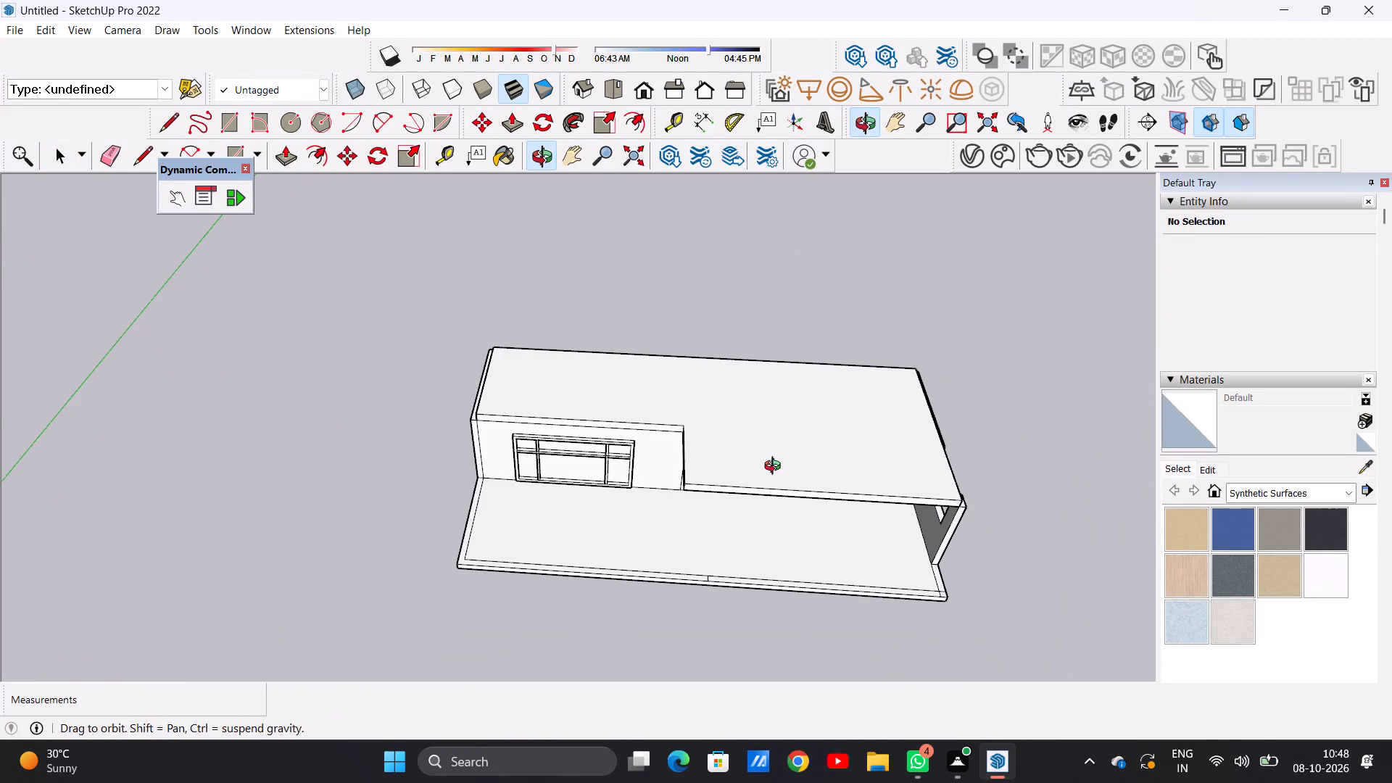
middle_click_drag(772, 437, 771, 446)
scroll(771, 439, "up", 6)
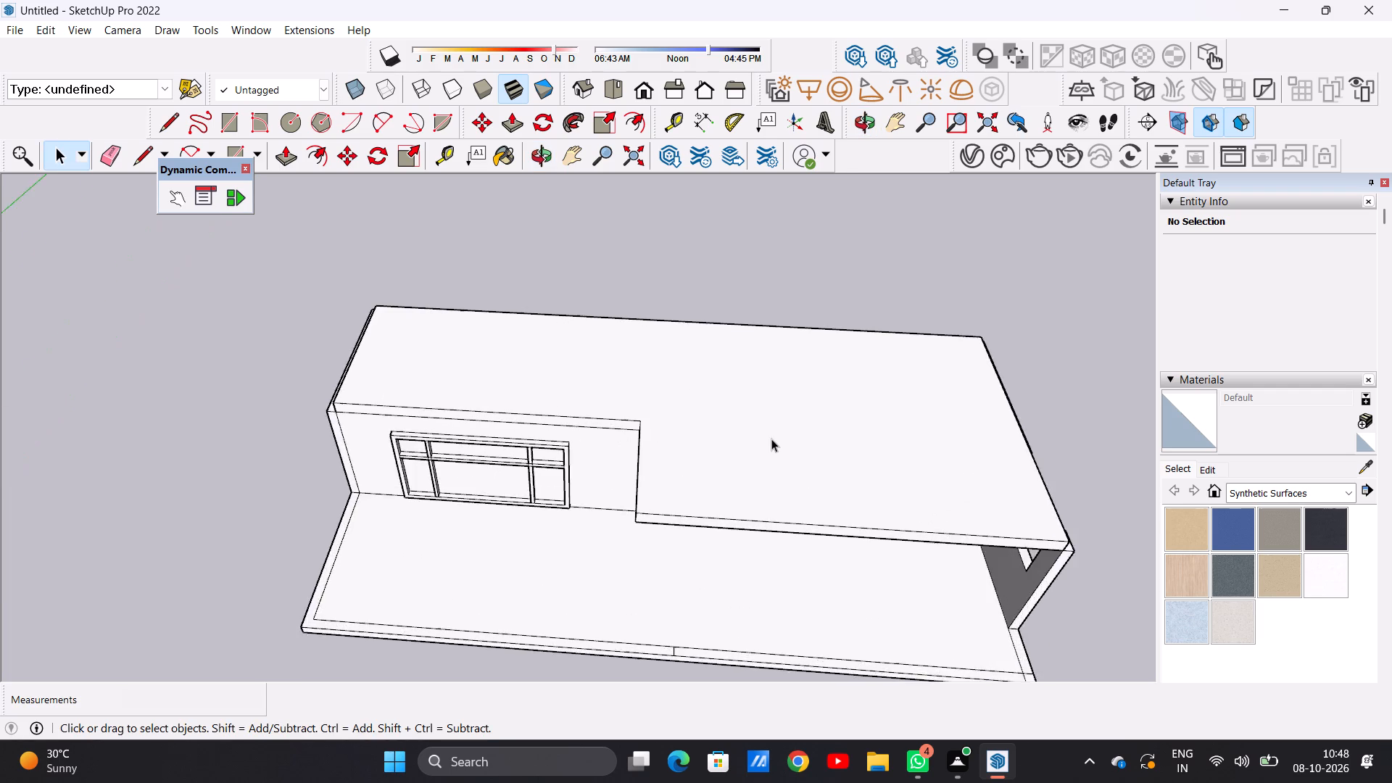
scroll(771, 439, "up", 5)
scroll(771, 439, "down", 17)
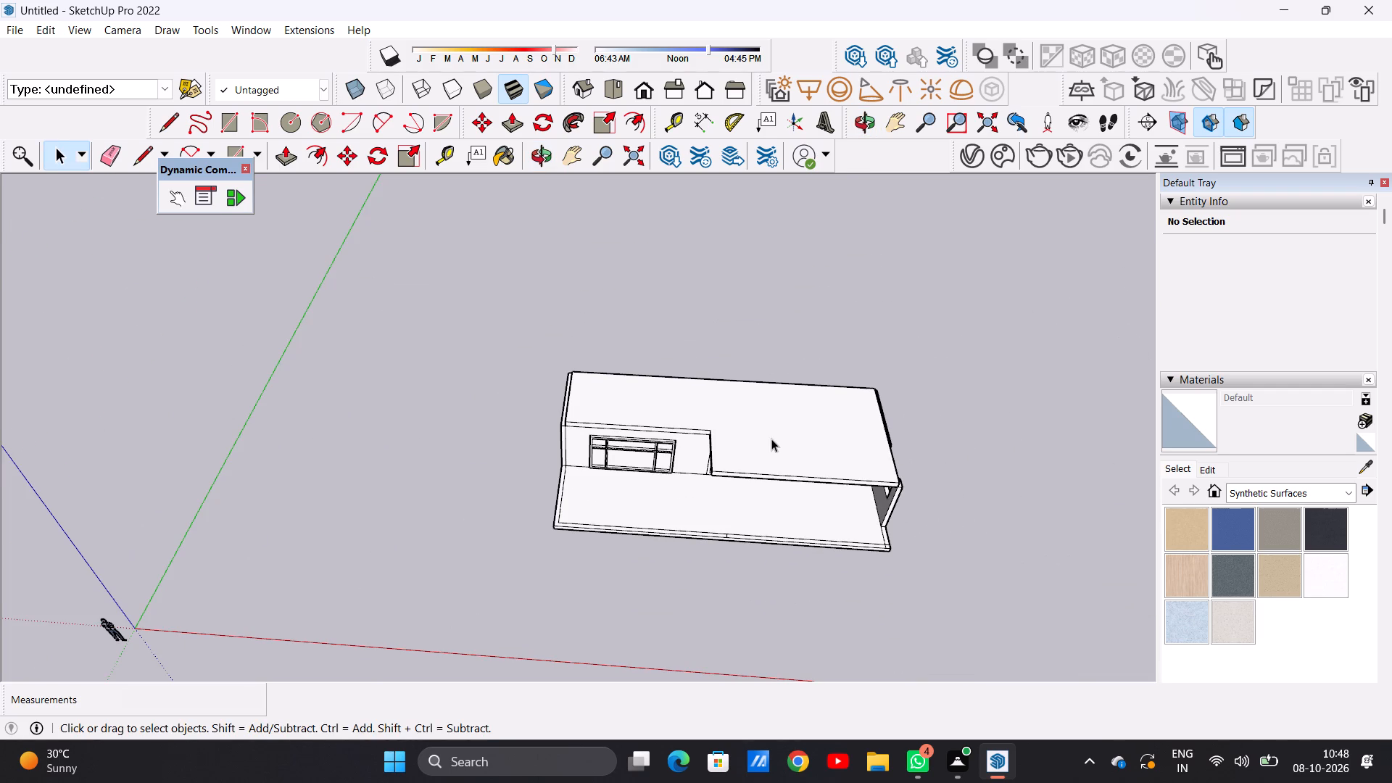
middle_click(771, 439)
scroll(771, 439, "up", 11)
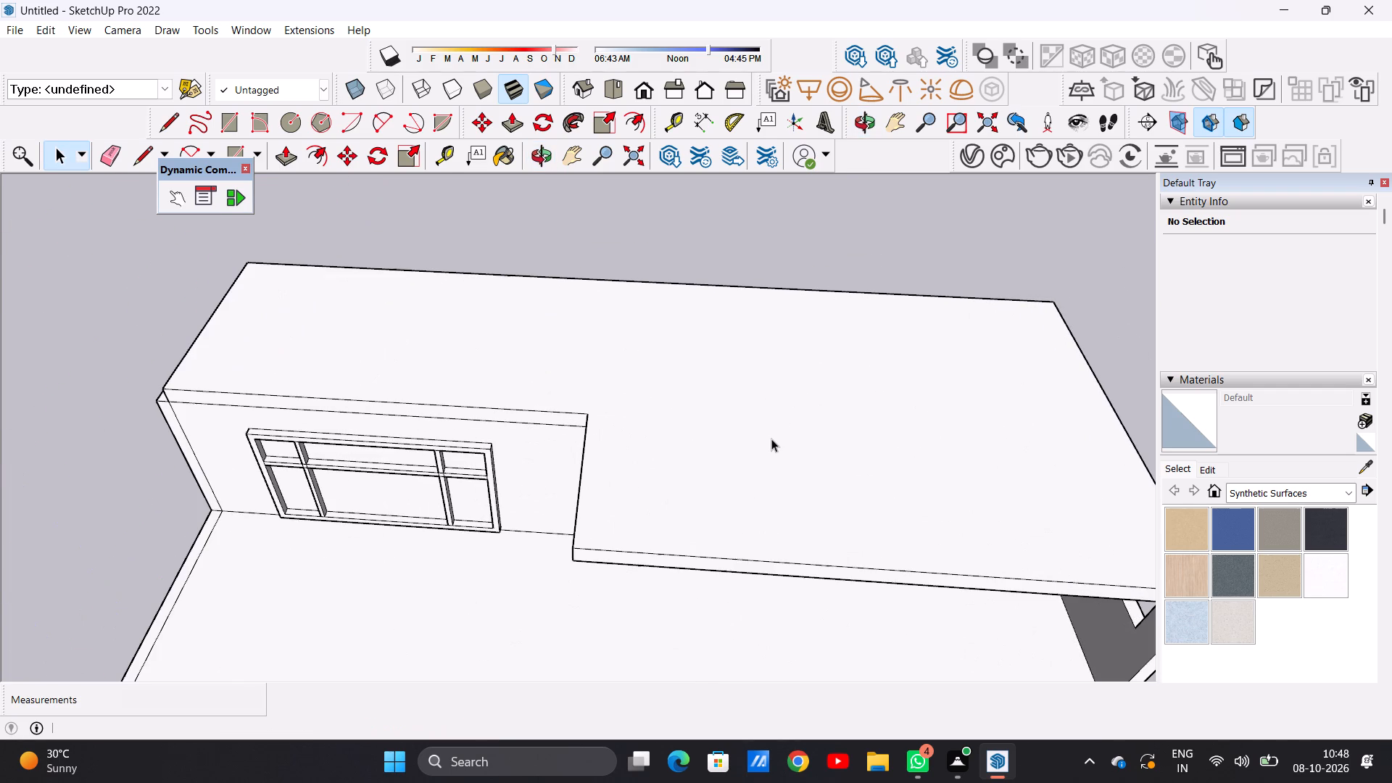
scroll(771, 439, "down", 10)
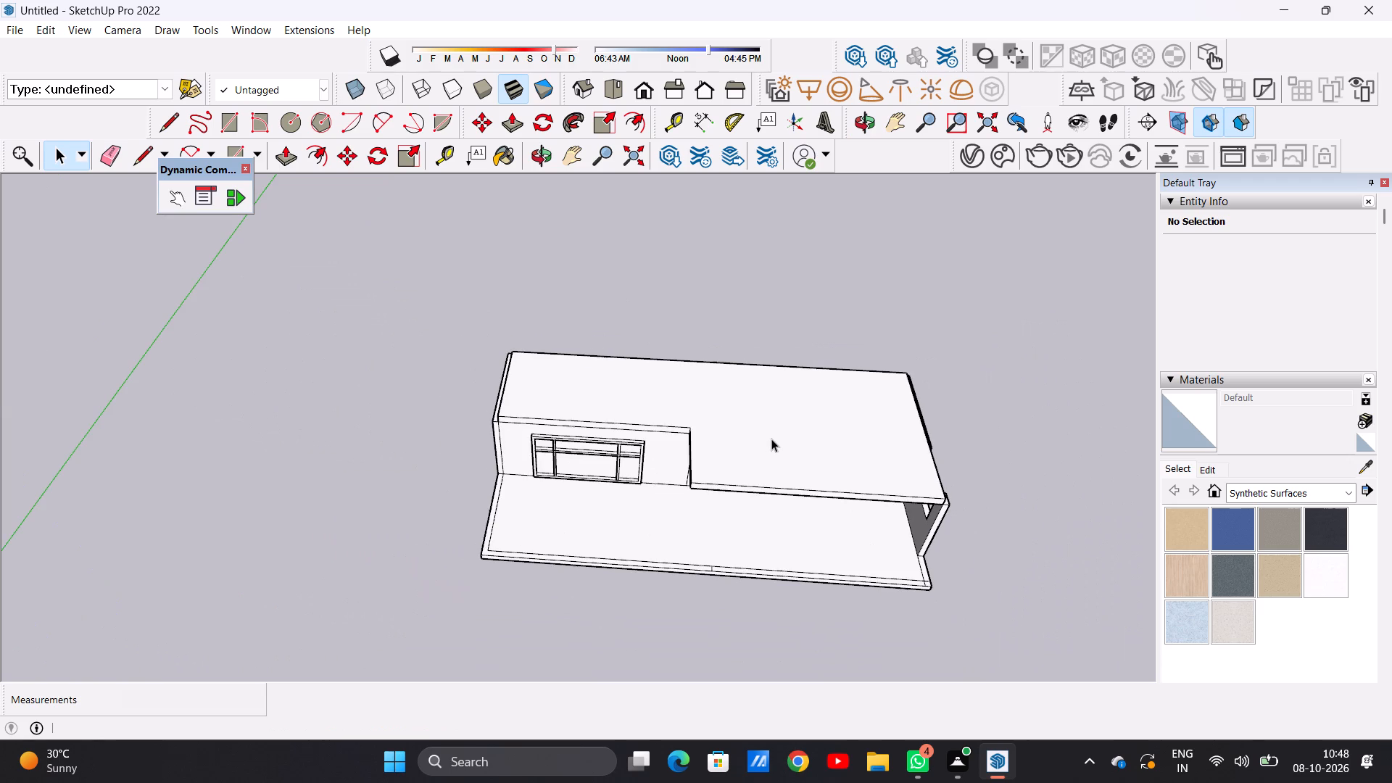
scroll(771, 439, "up", 3)
middle_click(771, 439)
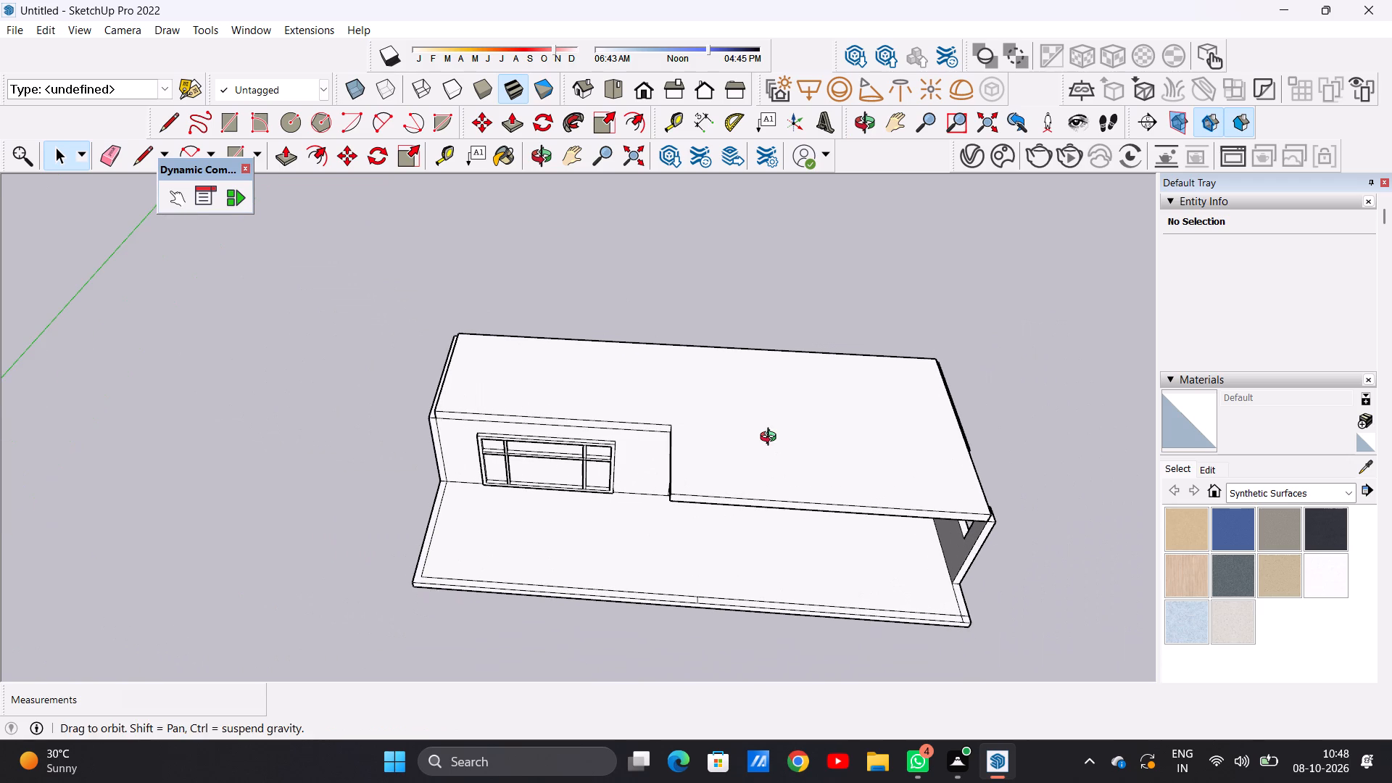
middle_click(771, 439)
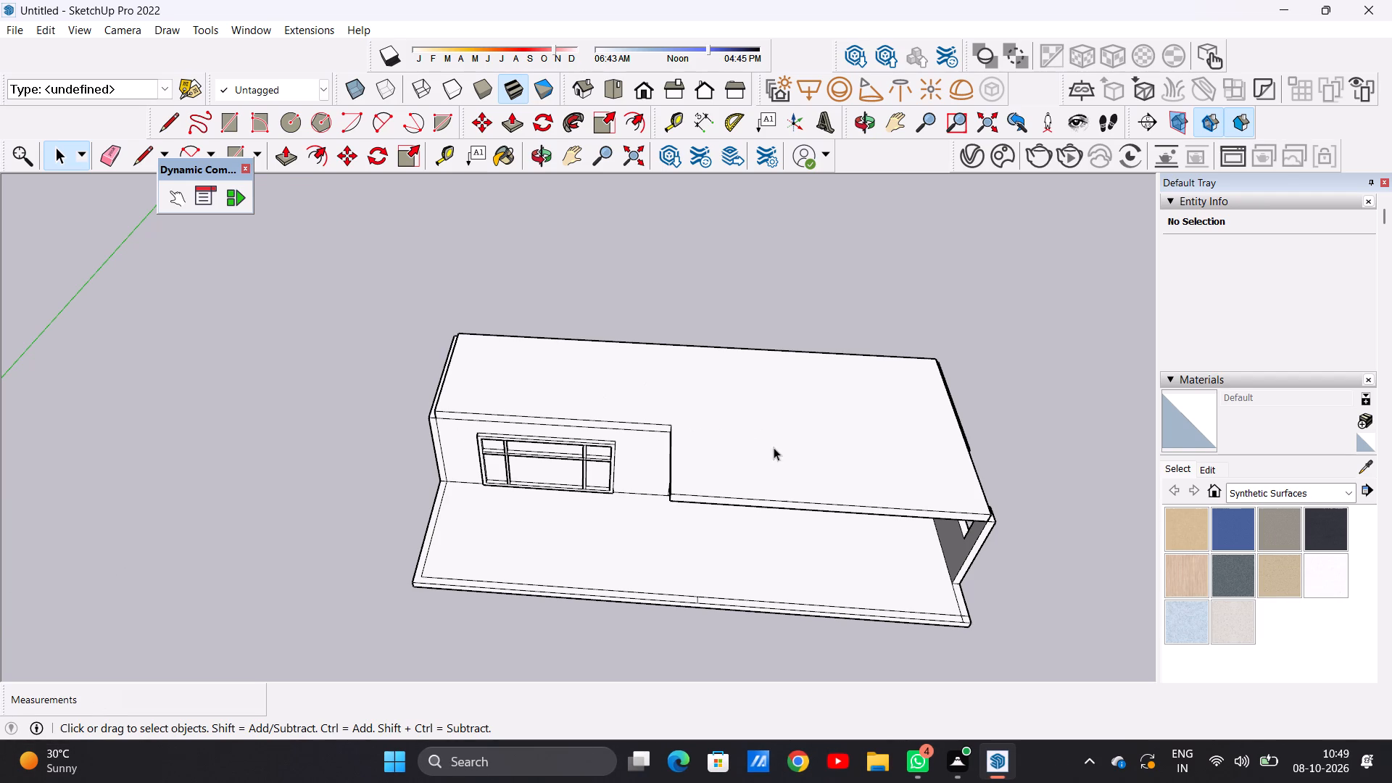
scroll(782, 500, "up", 5)
scroll(789, 492, "down", 1)
scroll(789, 484, "up", 1)
middle_click_drag(806, 399, 832, 583)
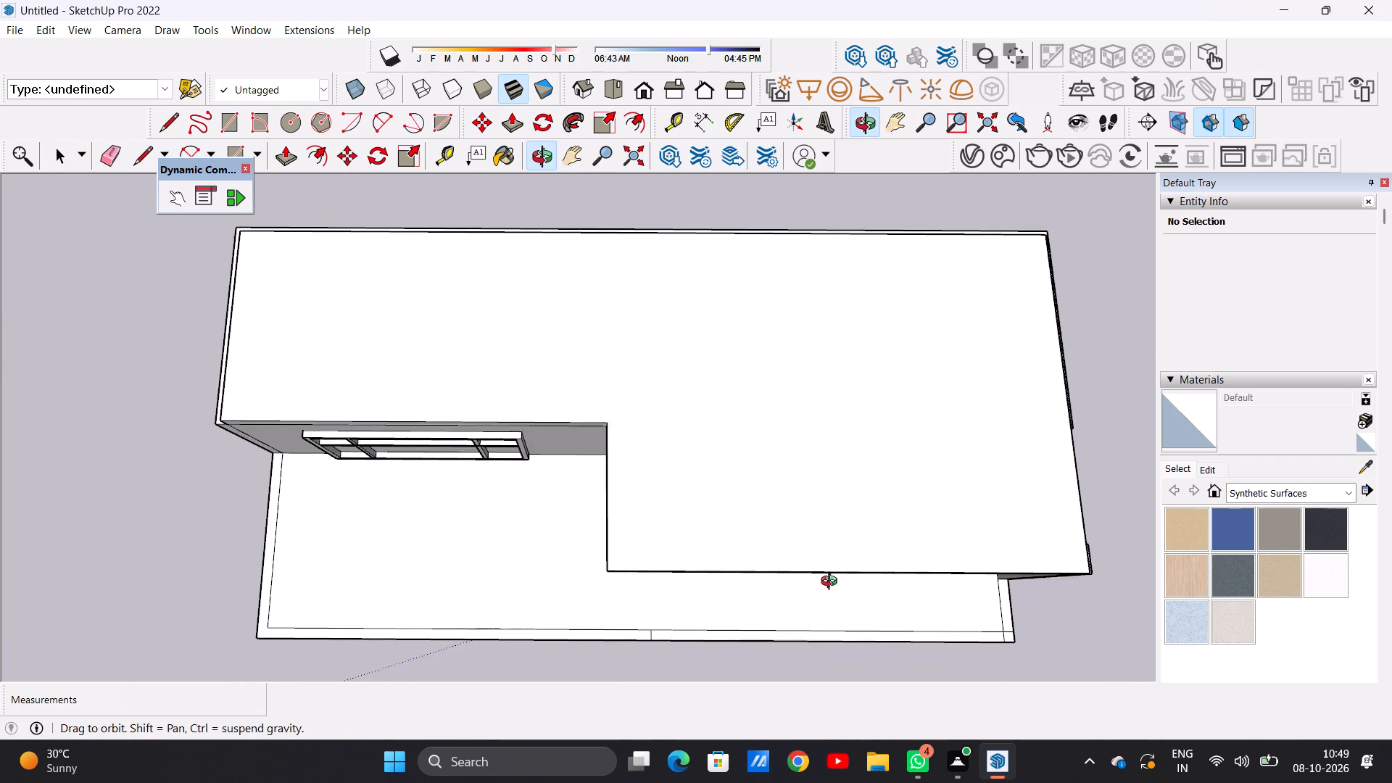
middle_click_drag(832, 583, 832, 581)
scroll(833, 553, "down", 9)
scroll(849, 546, "up", 3)
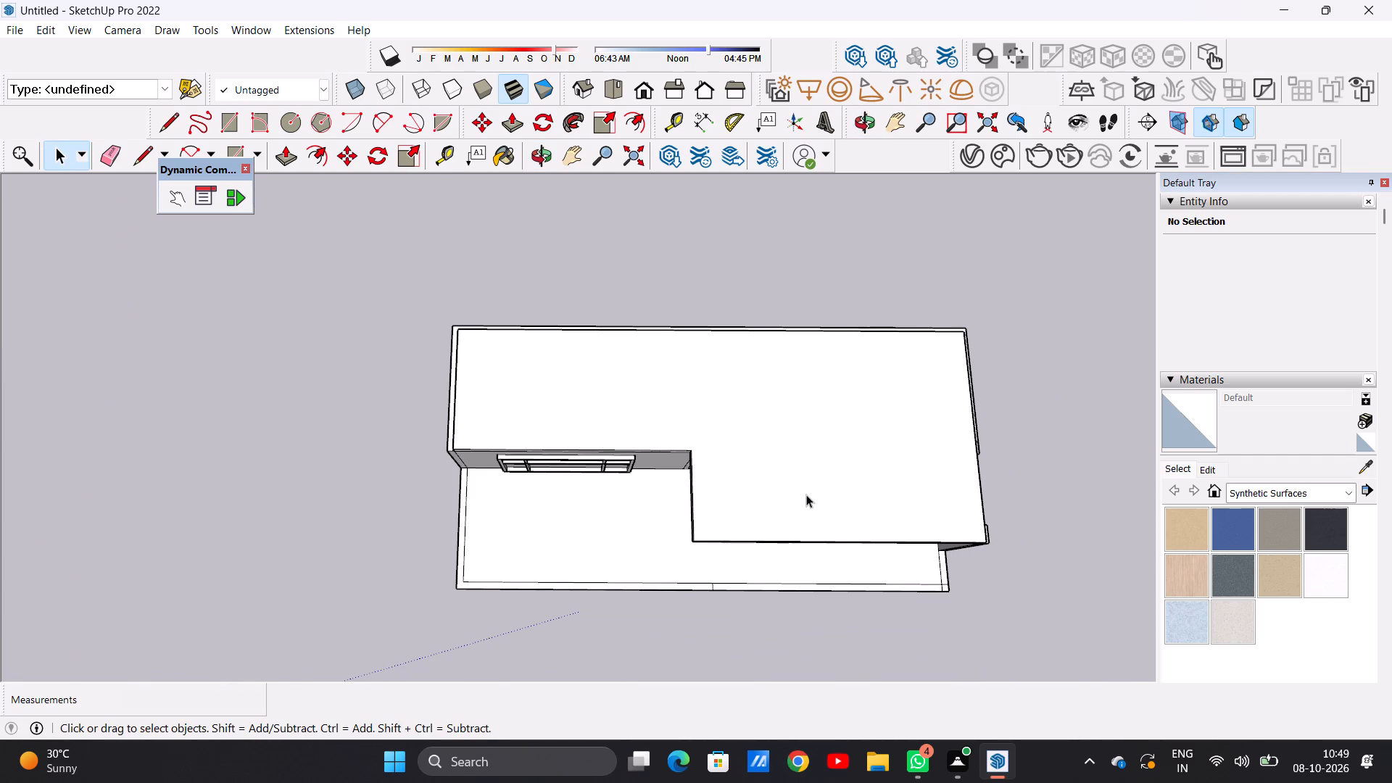
scroll(805, 493, "down", 9)
middle_click(808, 496)
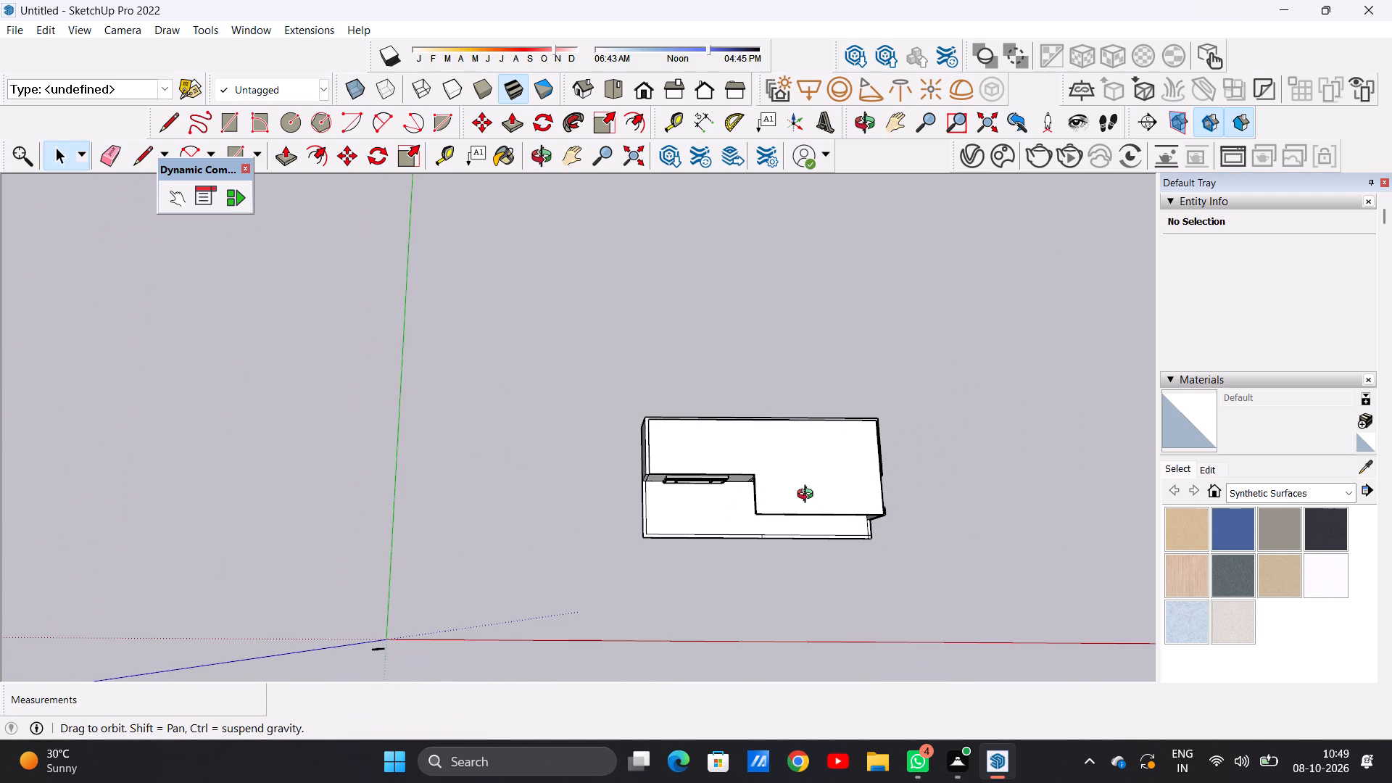
middle_click_drag(811, 492, 807, 485)
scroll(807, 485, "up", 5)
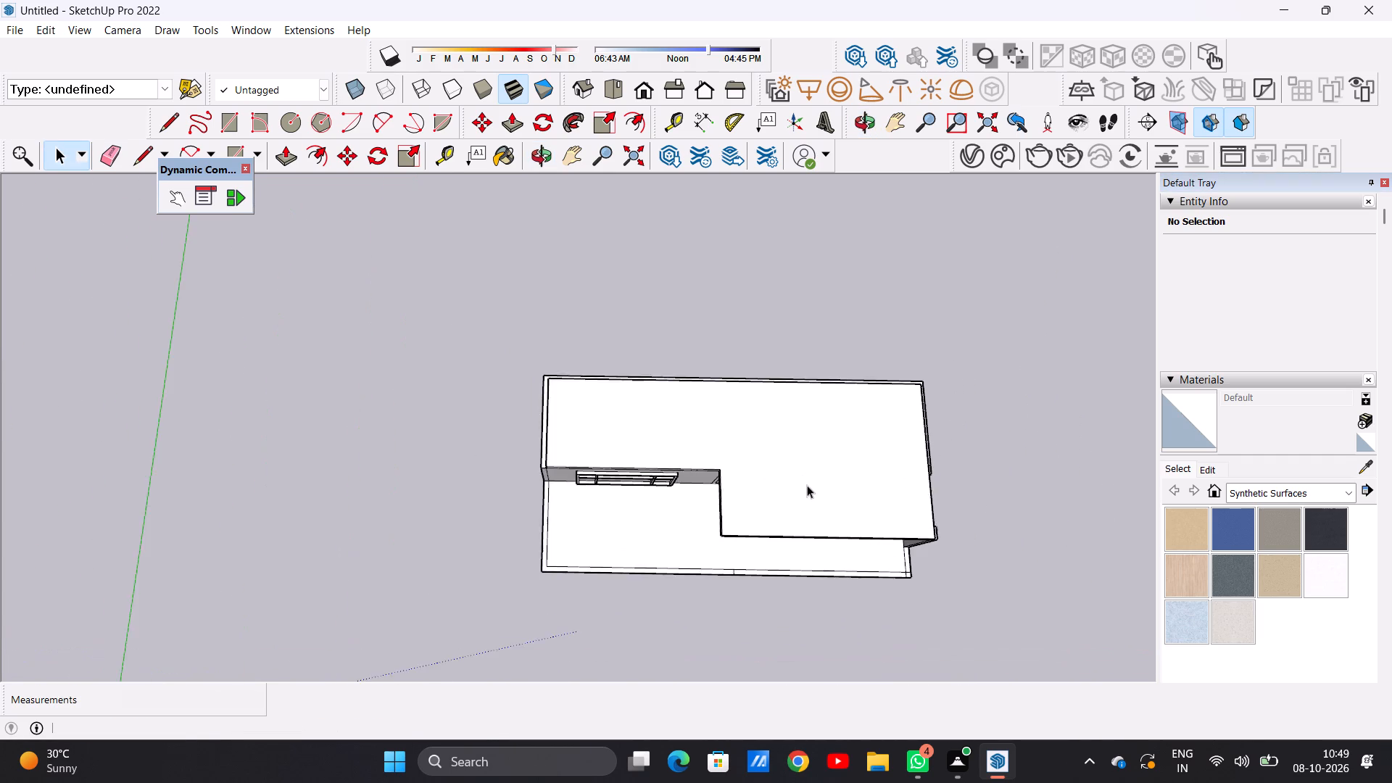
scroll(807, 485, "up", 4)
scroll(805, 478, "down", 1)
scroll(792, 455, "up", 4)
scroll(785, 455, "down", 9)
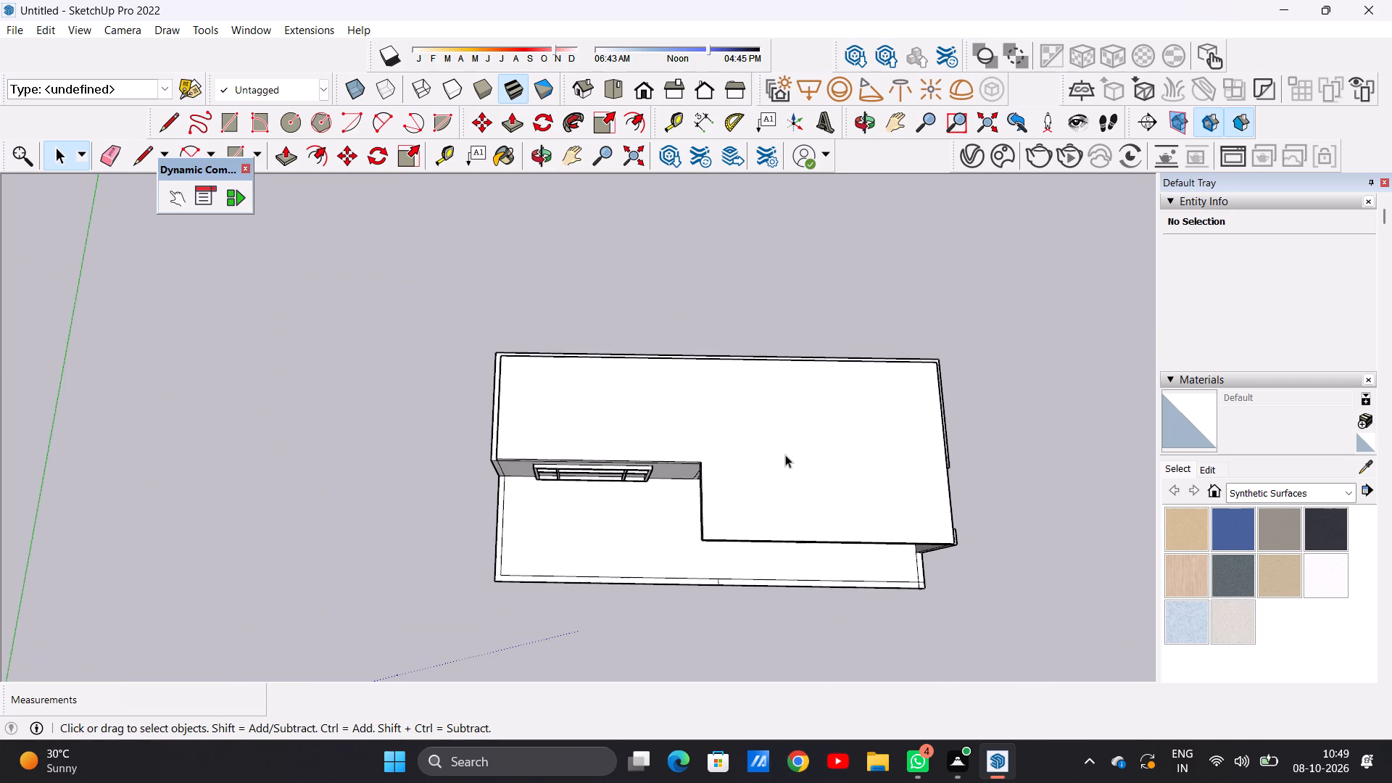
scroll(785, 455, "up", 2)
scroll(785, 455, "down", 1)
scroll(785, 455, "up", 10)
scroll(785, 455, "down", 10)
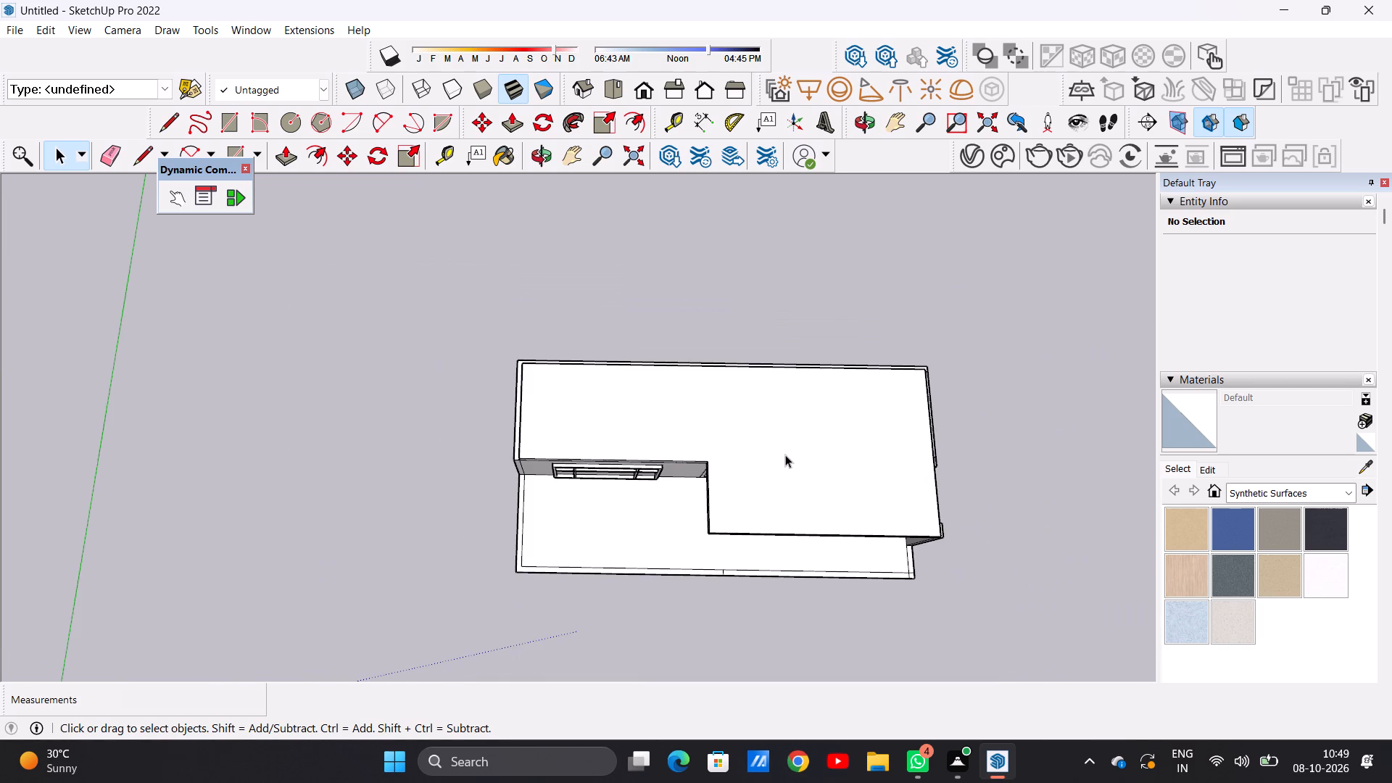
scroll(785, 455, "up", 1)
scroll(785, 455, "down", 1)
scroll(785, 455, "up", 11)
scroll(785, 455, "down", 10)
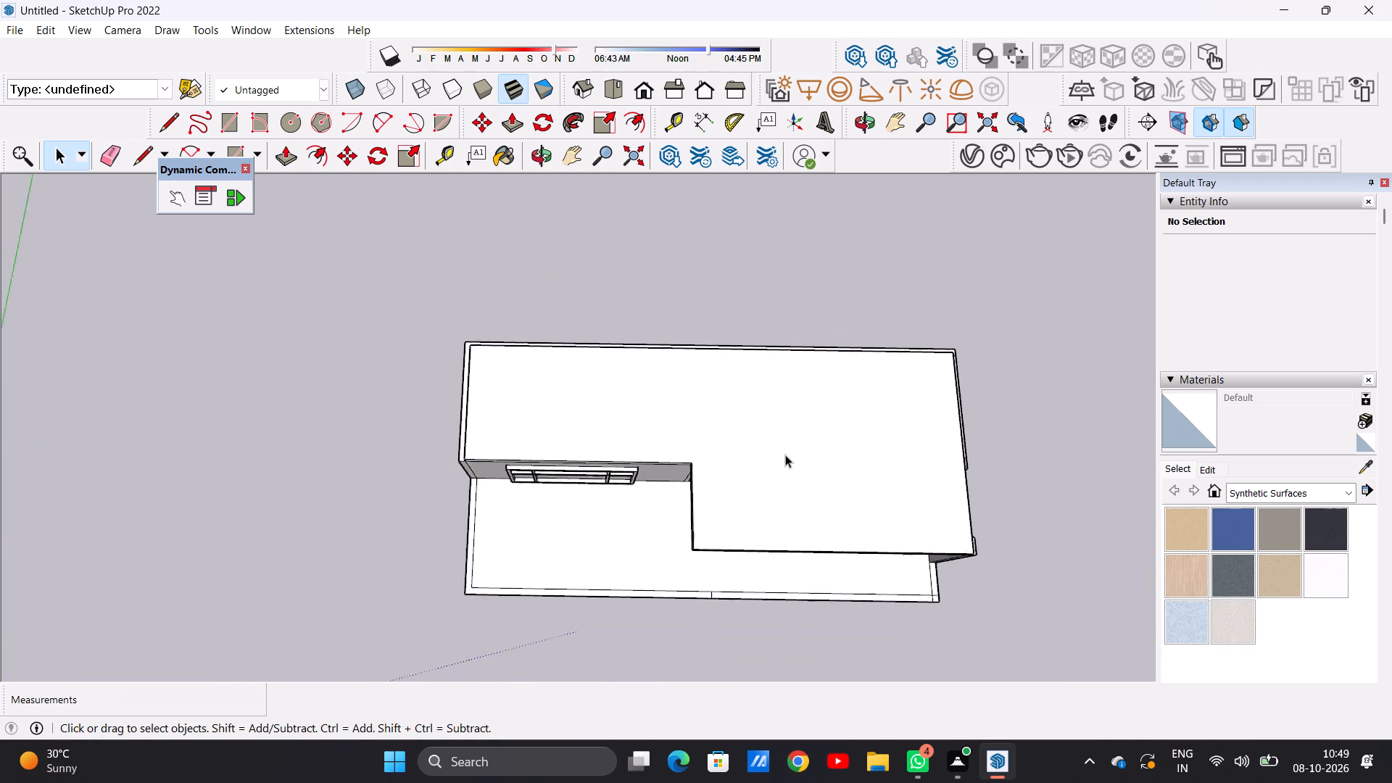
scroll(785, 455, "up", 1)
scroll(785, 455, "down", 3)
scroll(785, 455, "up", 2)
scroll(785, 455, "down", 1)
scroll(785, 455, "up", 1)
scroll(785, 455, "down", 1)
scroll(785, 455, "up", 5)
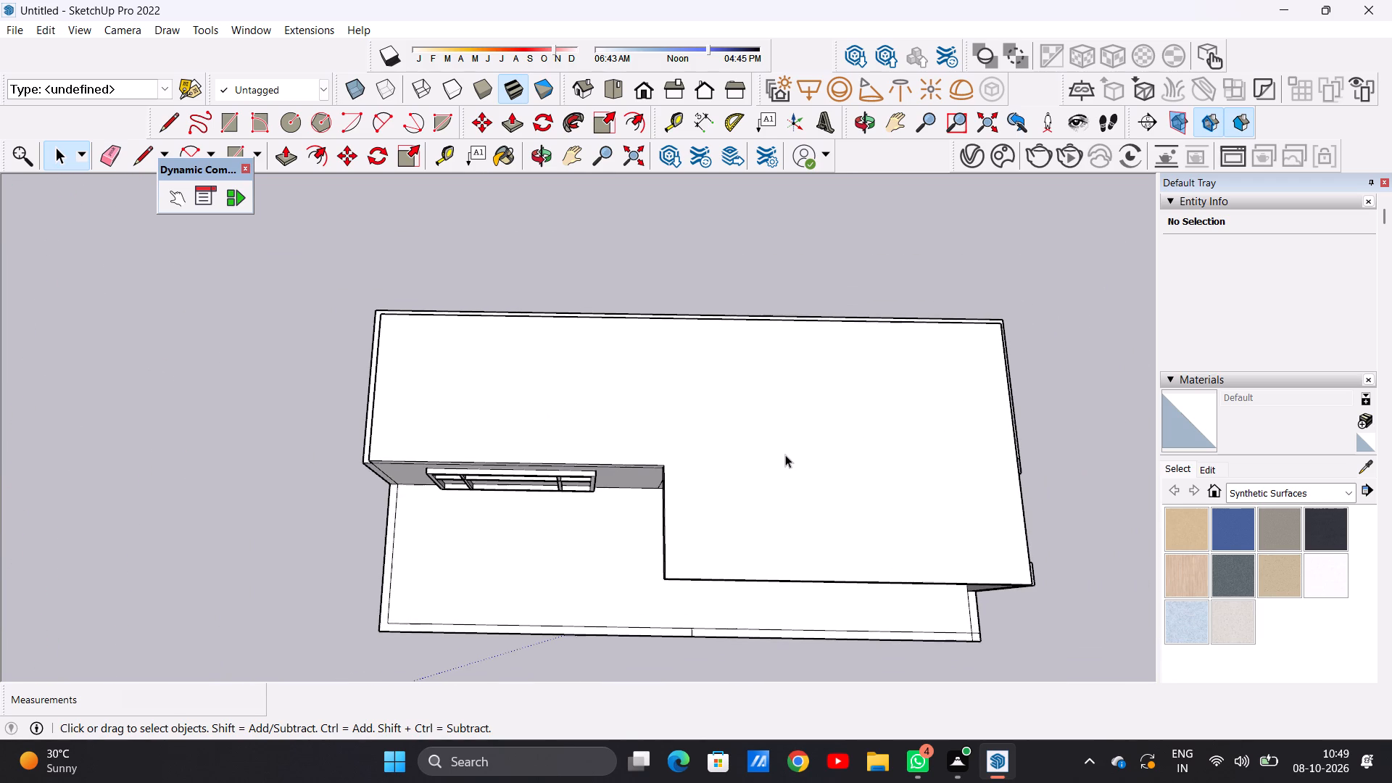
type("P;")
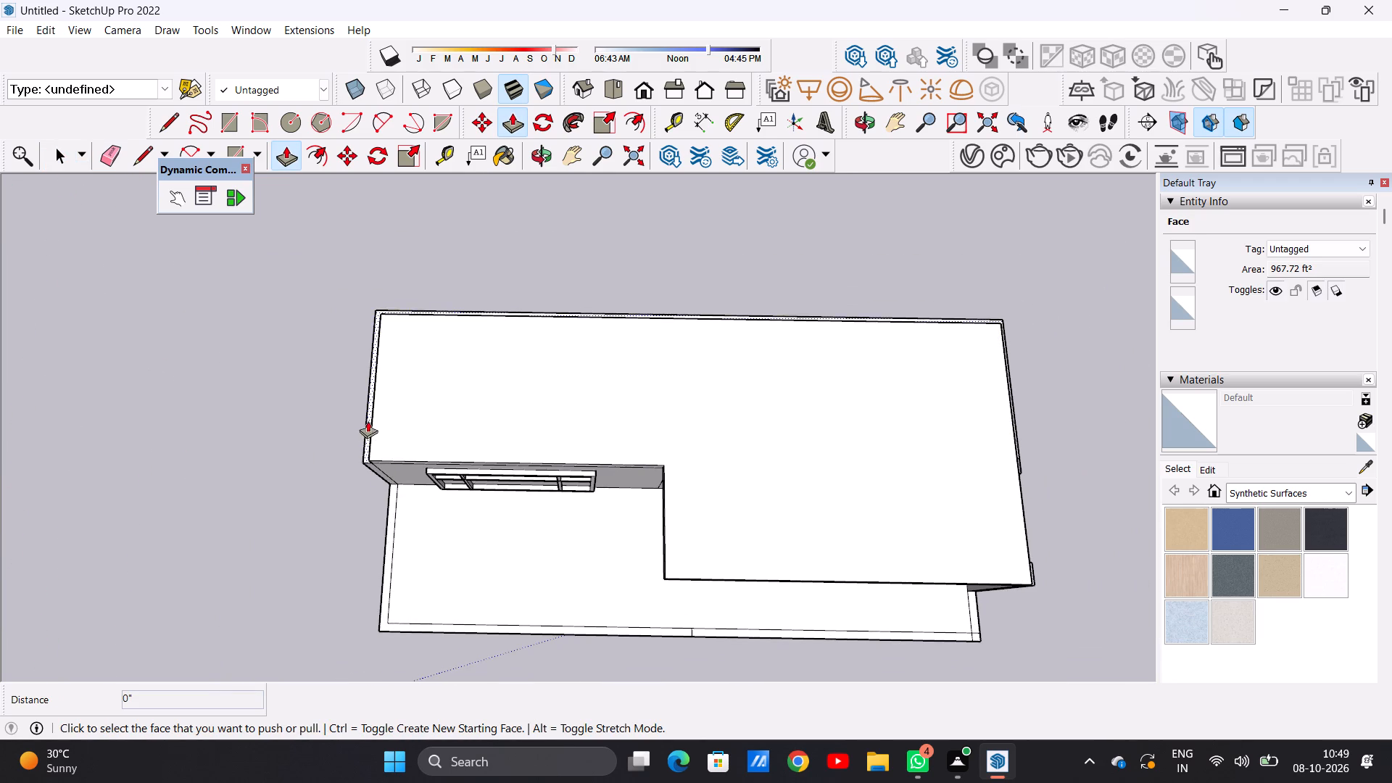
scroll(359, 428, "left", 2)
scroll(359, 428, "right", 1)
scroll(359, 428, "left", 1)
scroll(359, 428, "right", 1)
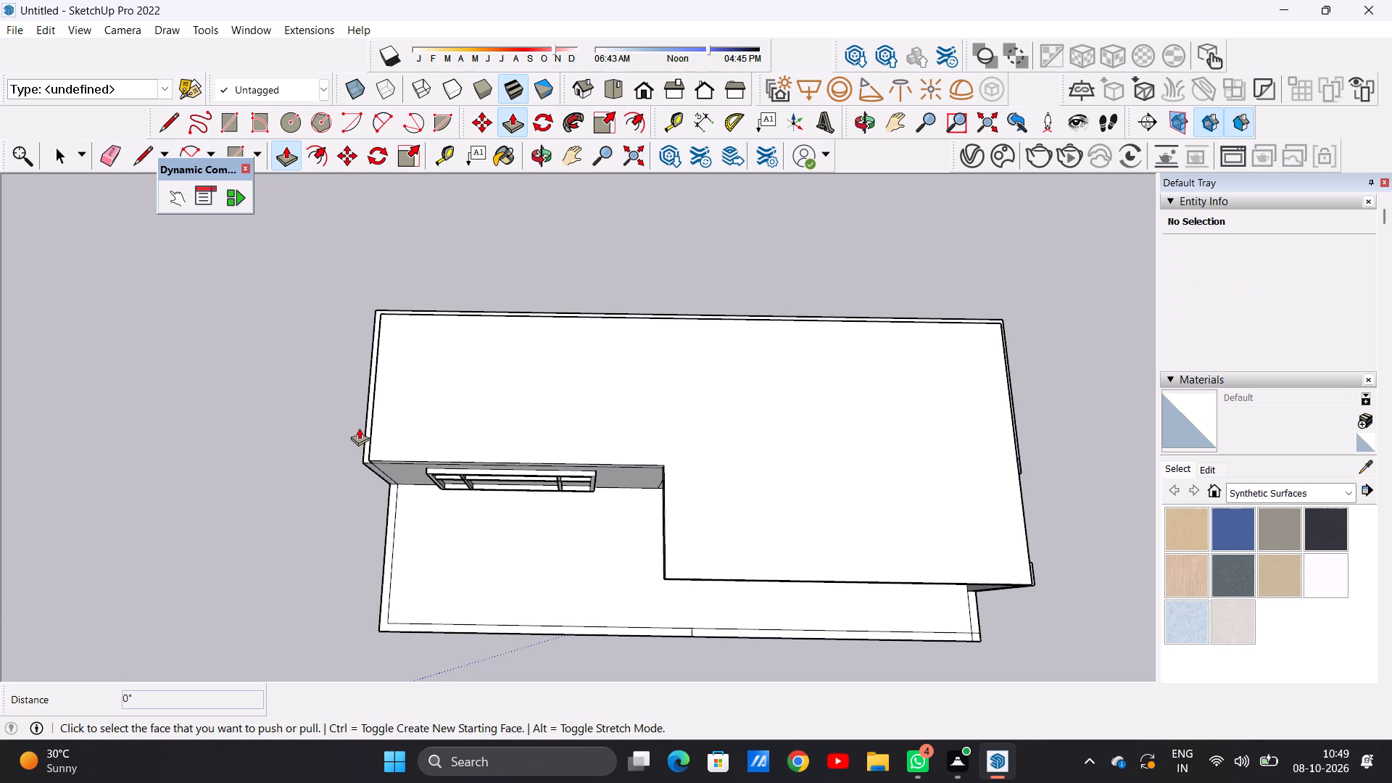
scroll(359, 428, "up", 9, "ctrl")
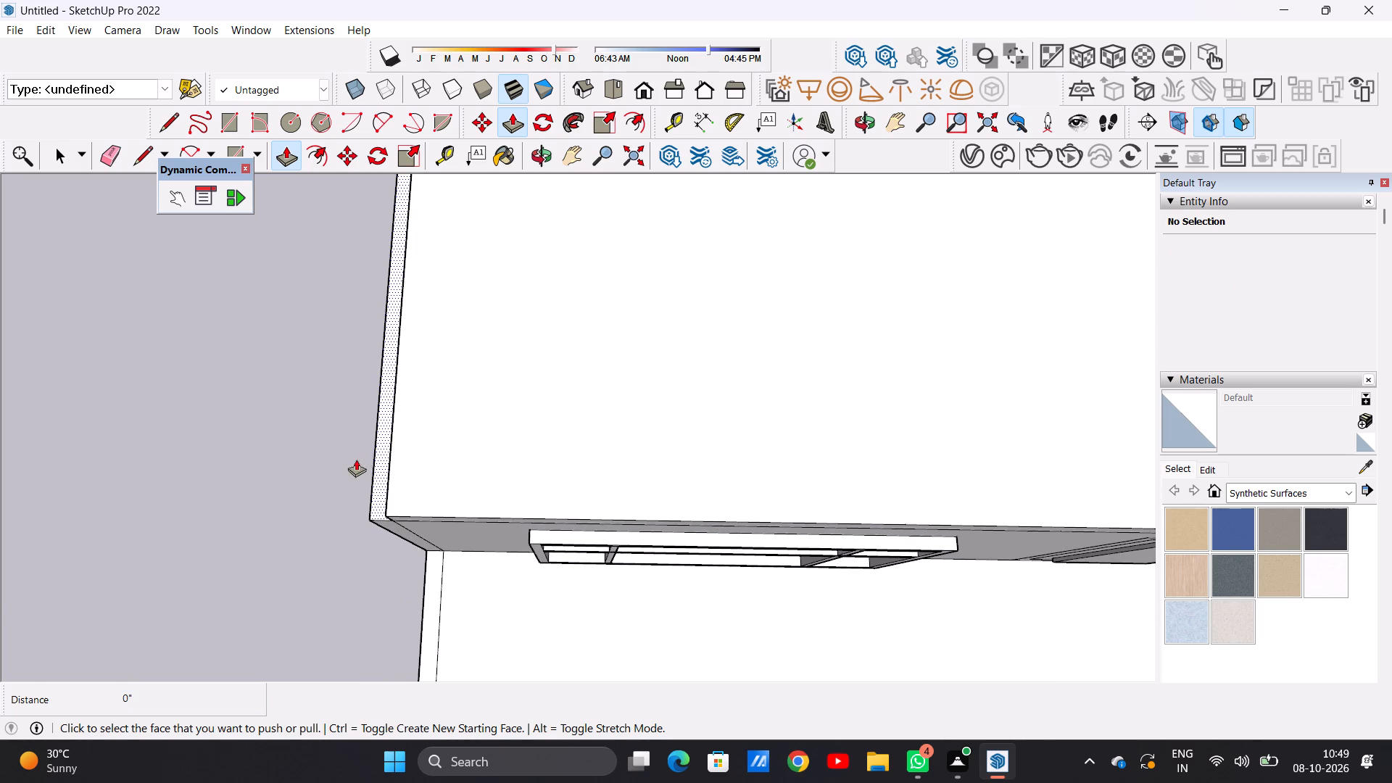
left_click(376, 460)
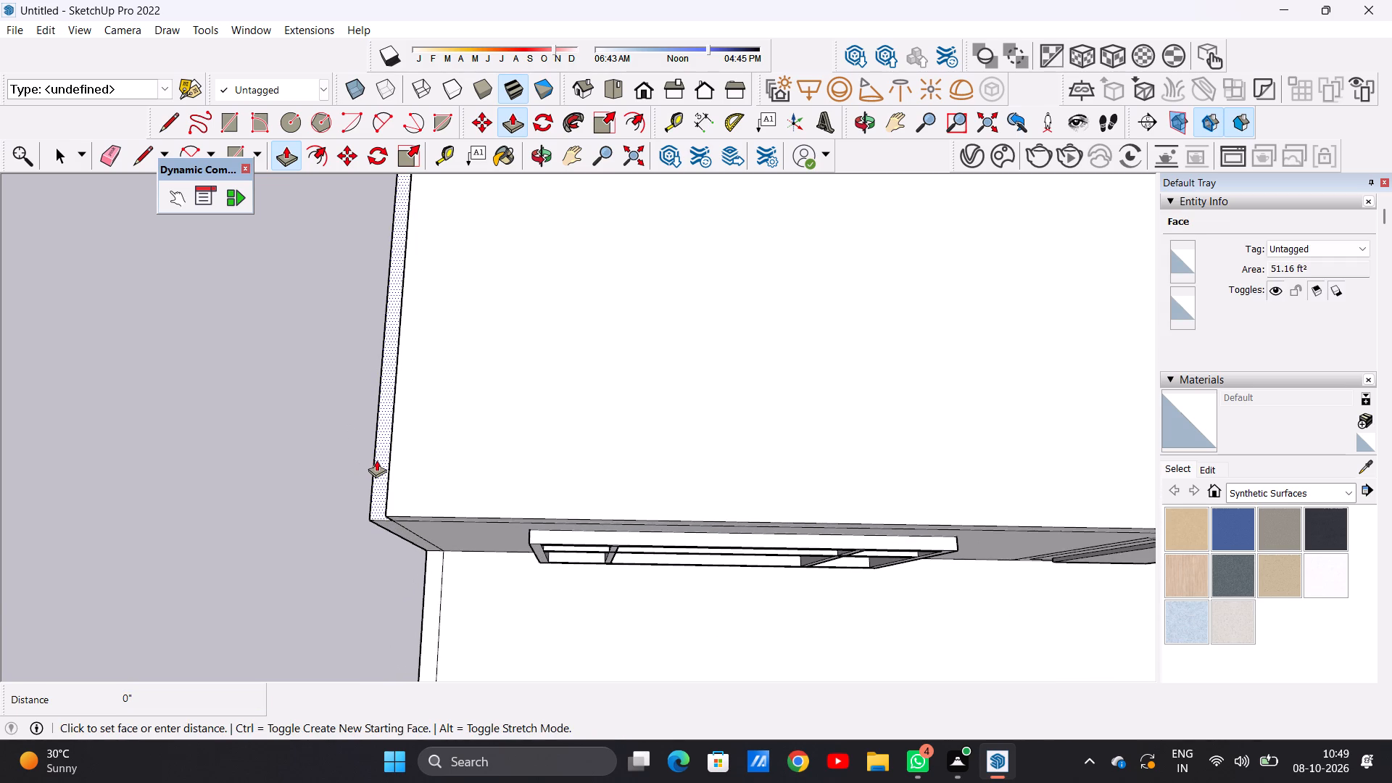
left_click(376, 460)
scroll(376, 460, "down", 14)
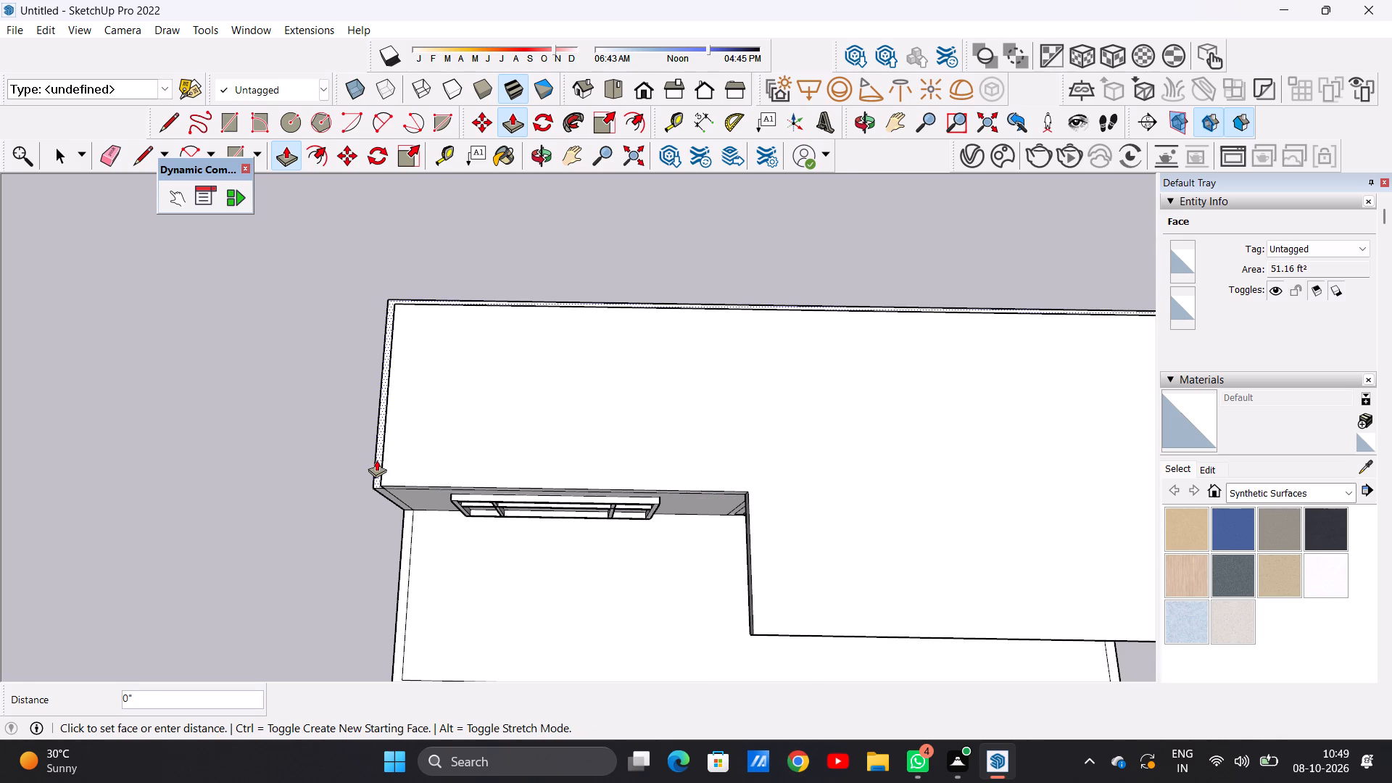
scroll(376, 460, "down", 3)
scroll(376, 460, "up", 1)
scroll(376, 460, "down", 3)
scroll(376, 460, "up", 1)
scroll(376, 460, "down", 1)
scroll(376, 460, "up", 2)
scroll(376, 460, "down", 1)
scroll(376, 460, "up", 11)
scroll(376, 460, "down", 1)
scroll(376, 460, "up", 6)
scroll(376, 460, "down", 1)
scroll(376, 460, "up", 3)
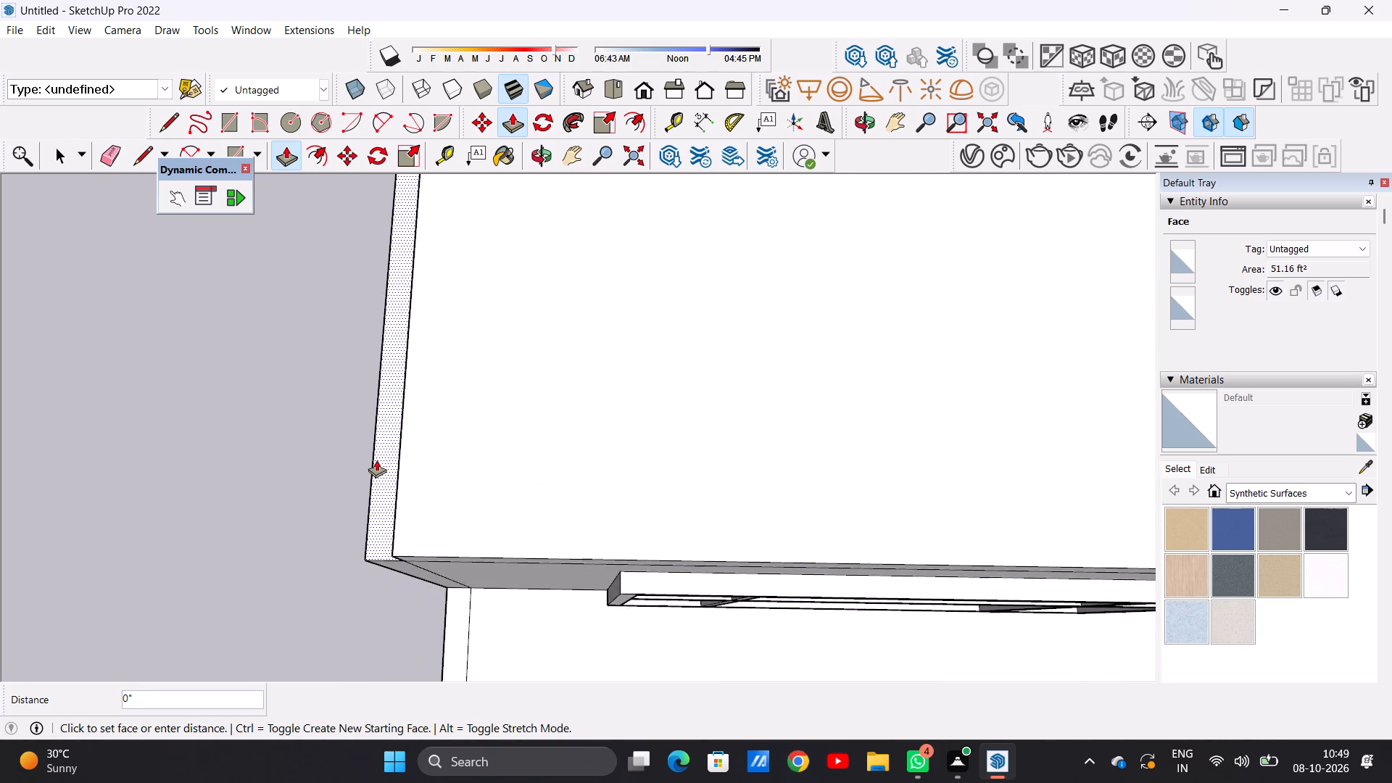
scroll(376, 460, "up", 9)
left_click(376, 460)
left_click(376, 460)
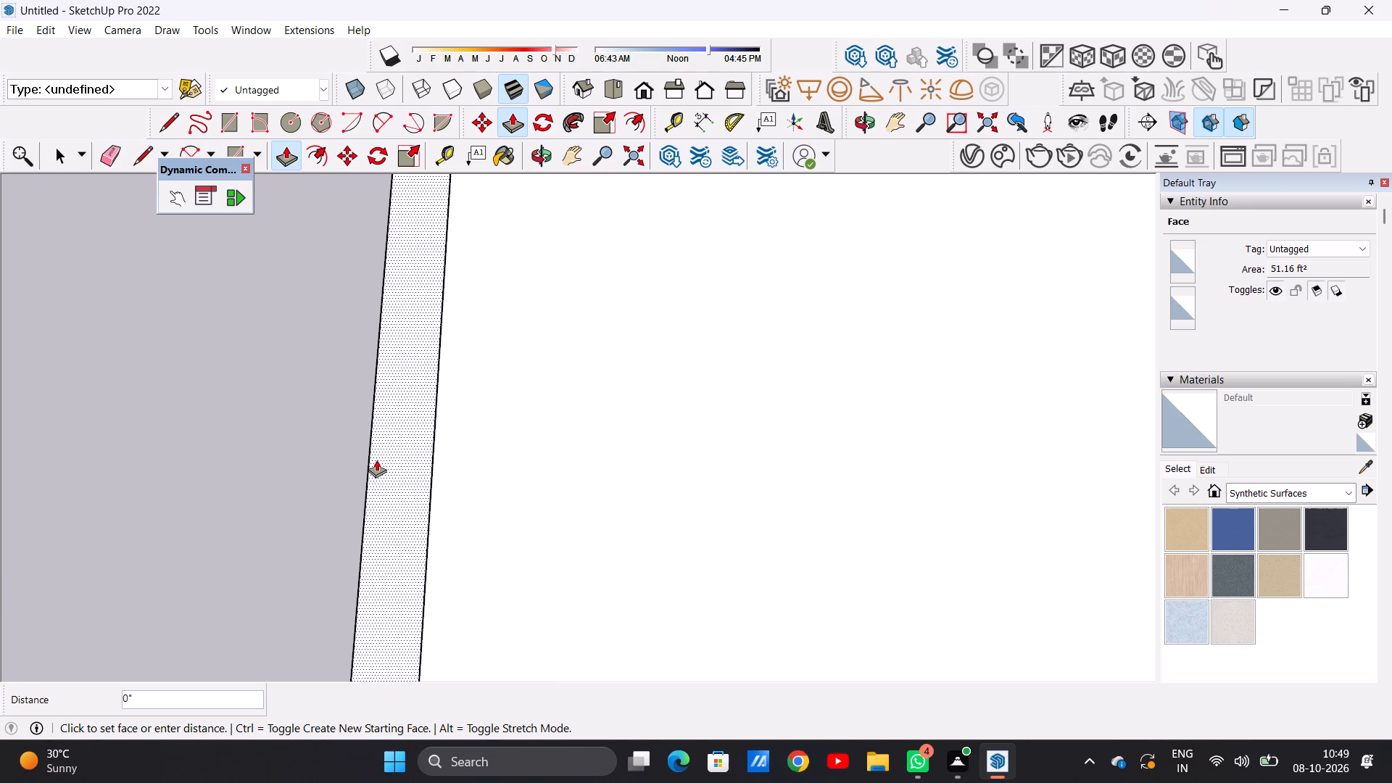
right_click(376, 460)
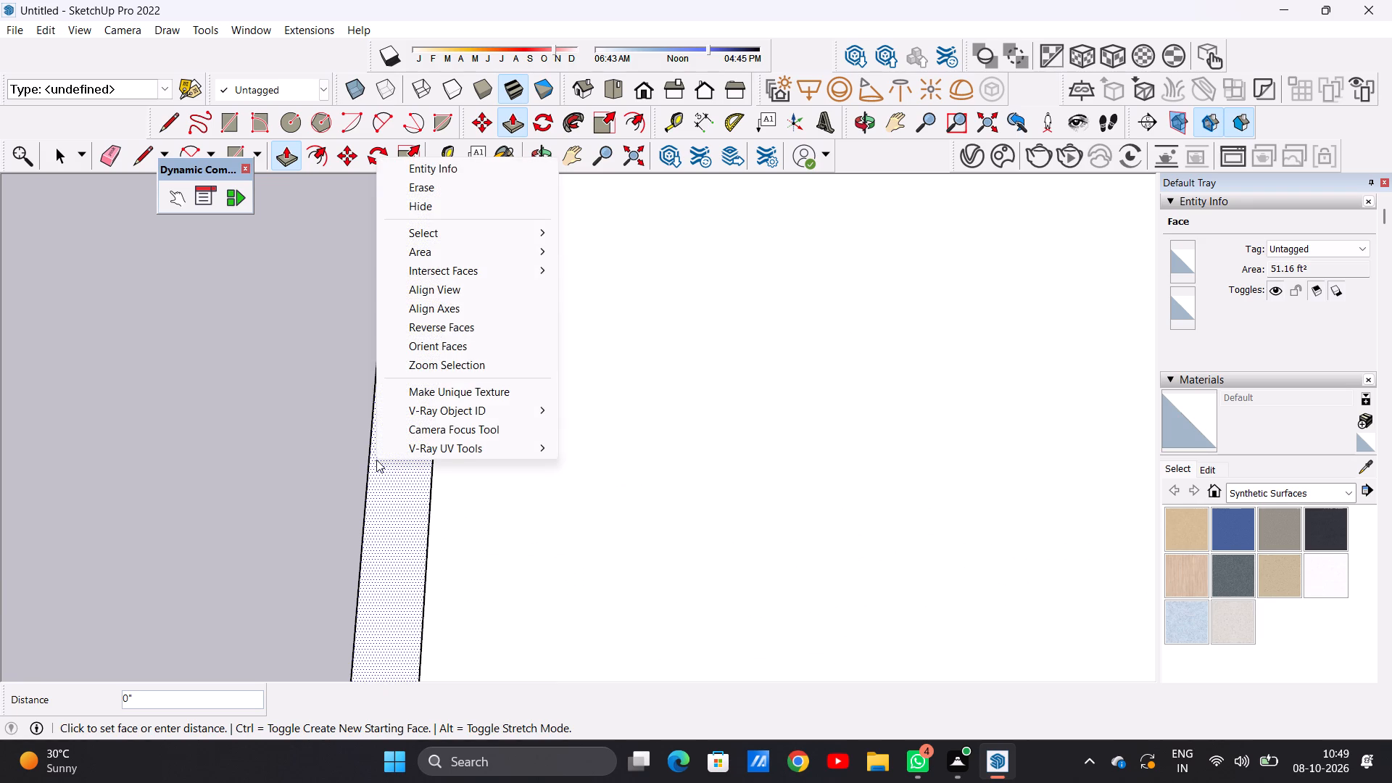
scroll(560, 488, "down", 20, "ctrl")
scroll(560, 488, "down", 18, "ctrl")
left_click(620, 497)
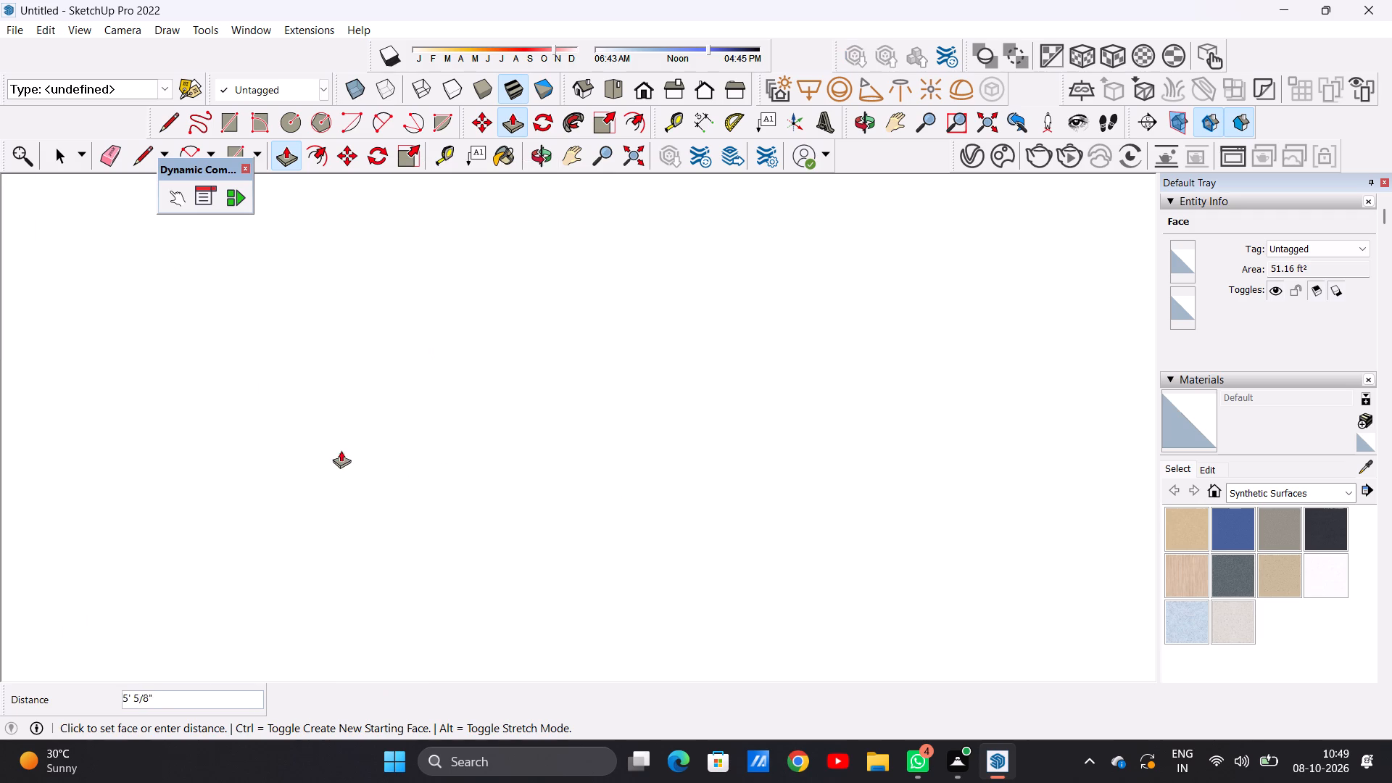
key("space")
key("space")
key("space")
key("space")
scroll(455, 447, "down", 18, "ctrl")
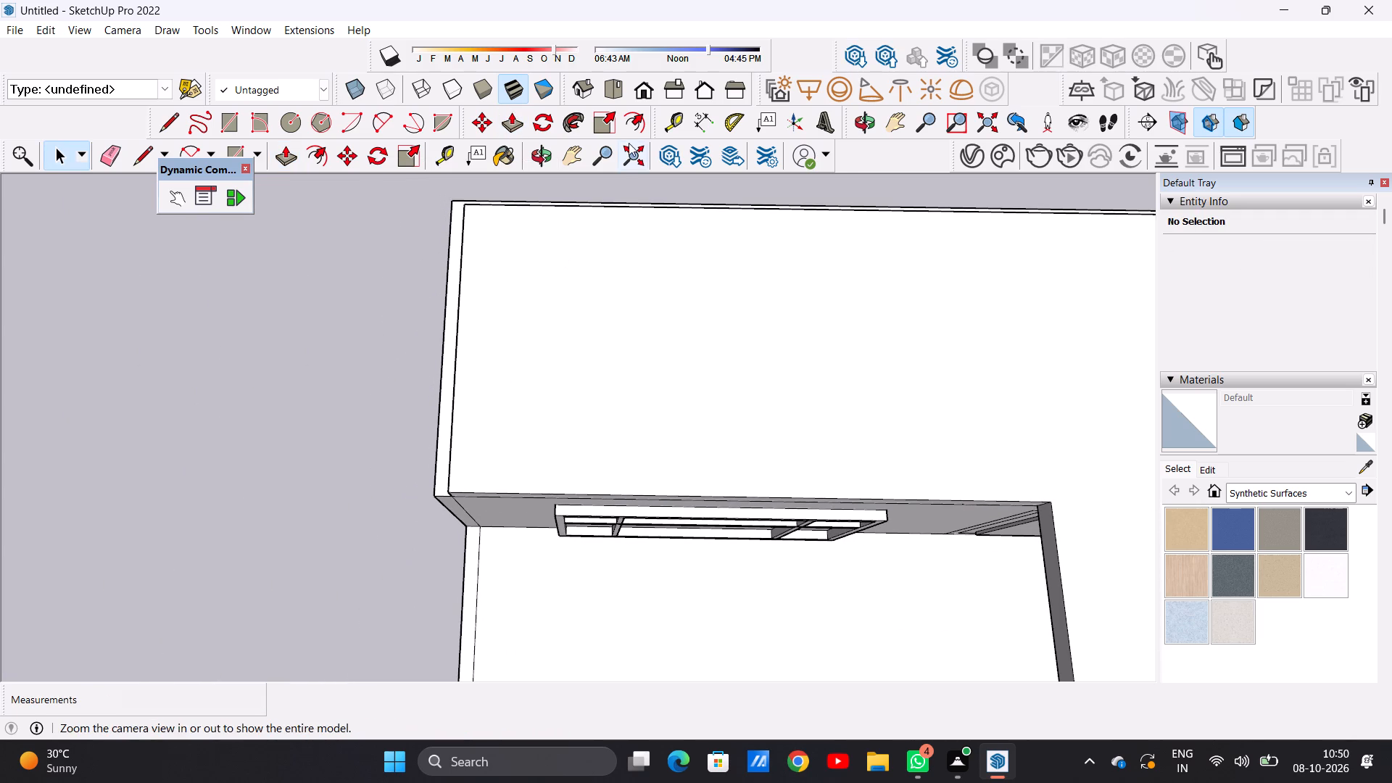
Raise the narrow top face of the outer side wall beside the large window by about 4 inches with Push/Pull.
left_click(640, 88)
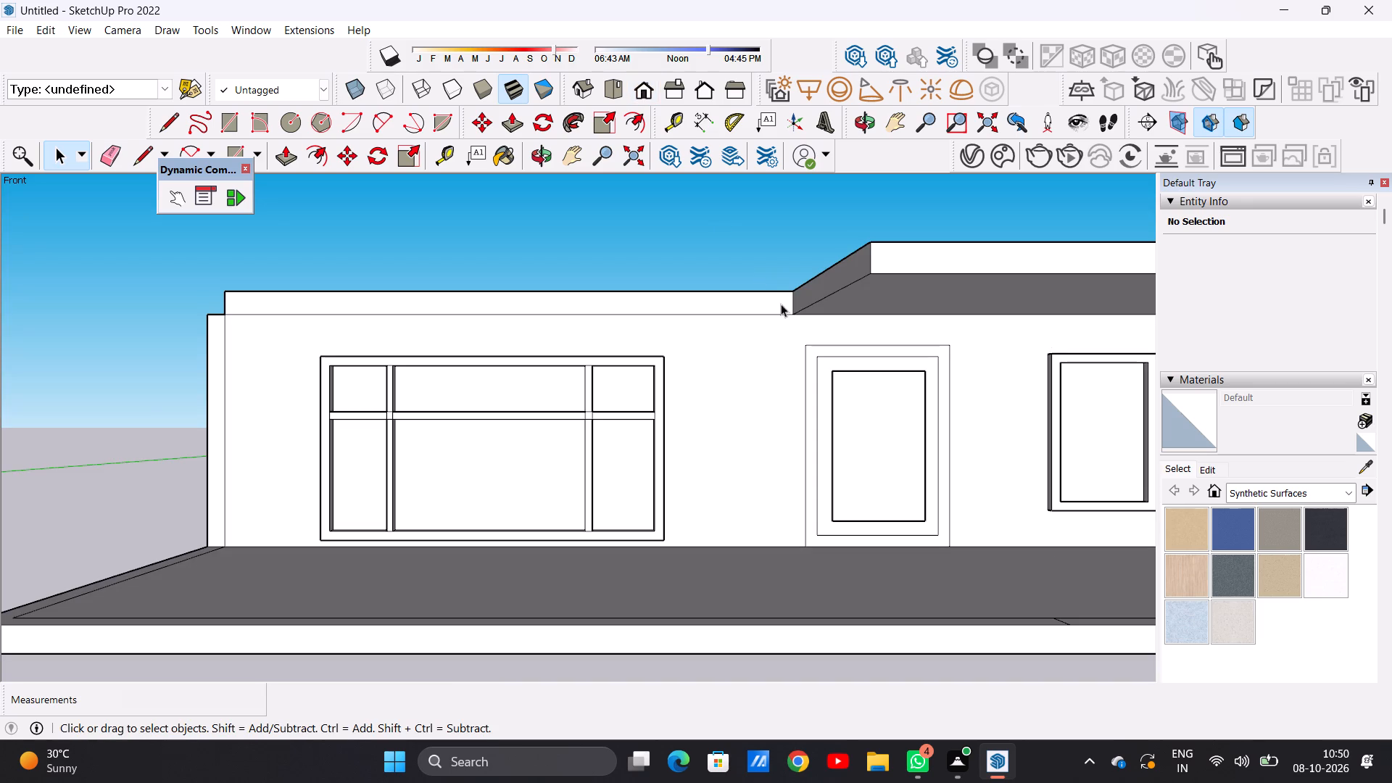
scroll(788, 314, "down", 9, "ctrl")
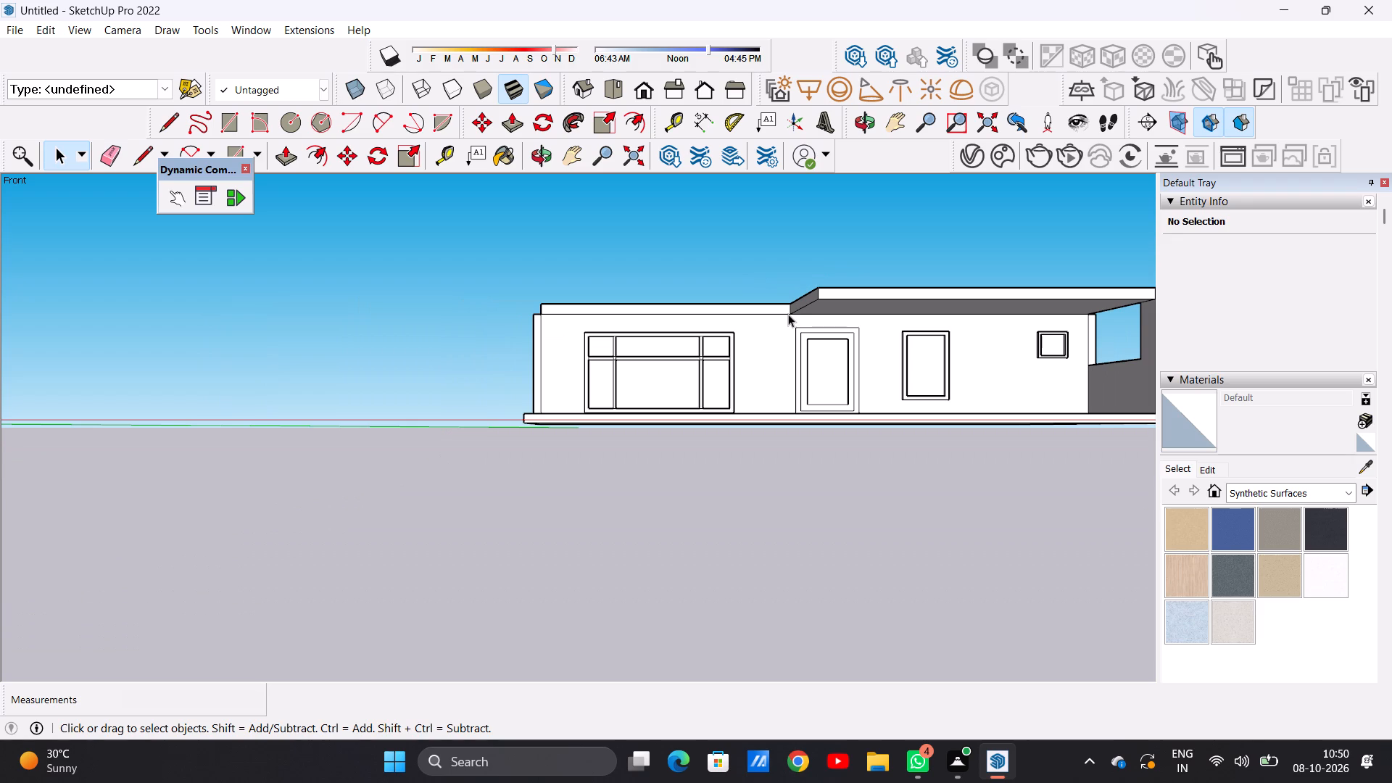
middle_click_drag(618, 304, 618, 321)
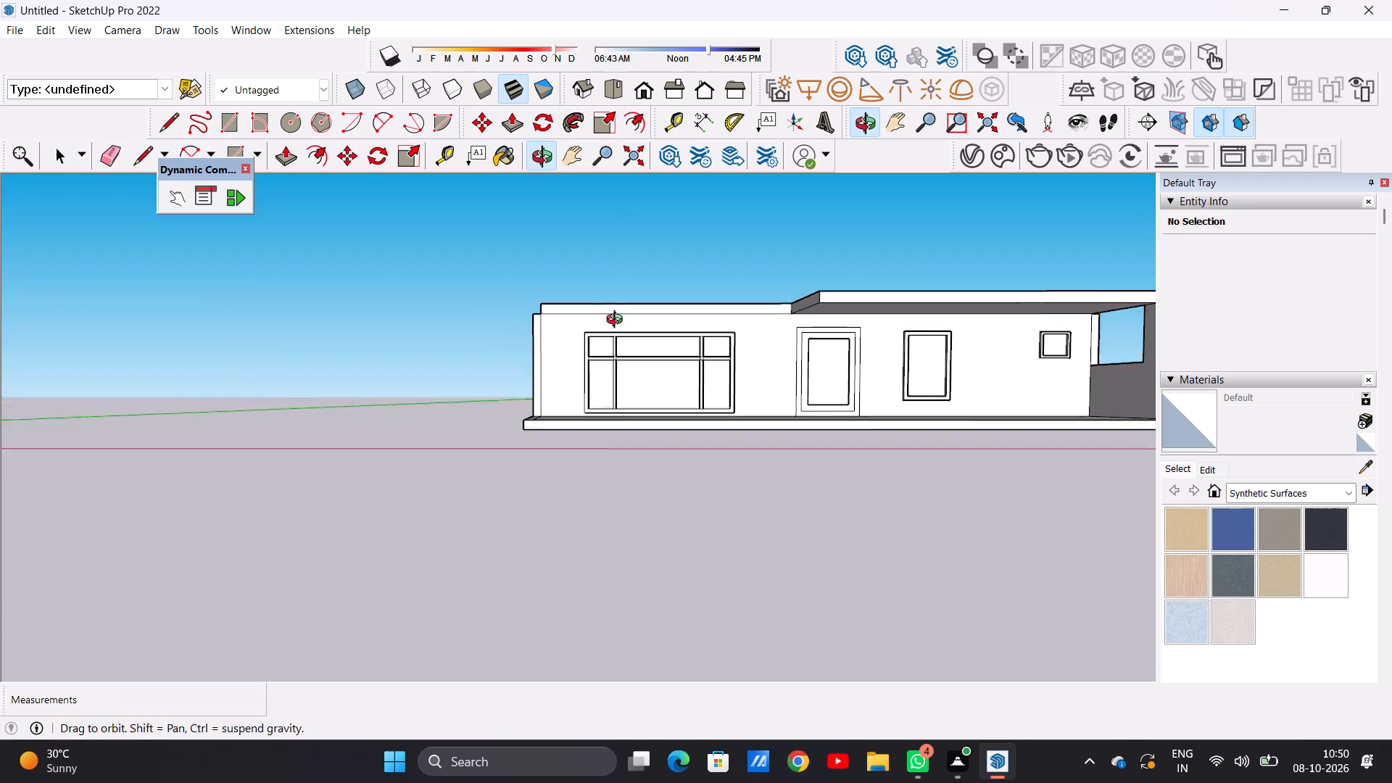
middle_click_drag(618, 321, 621, 551)
scroll(539, 321, "up", 3)
scroll(540, 326, "down", 1)
scroll(540, 326, "up", 8)
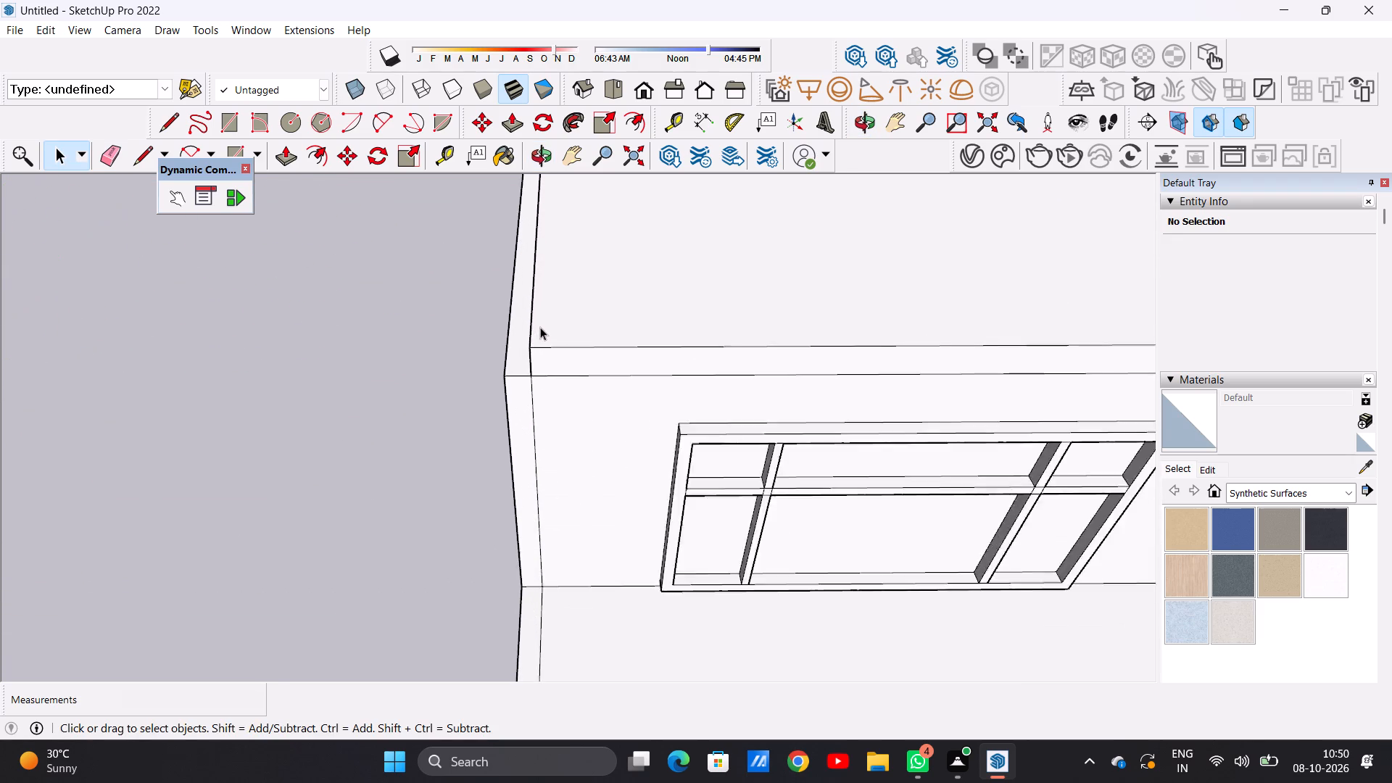
scroll(540, 327, "up", 3)
scroll(537, 329, "down", 1)
scroll(537, 329, "up", 2)
key("p")
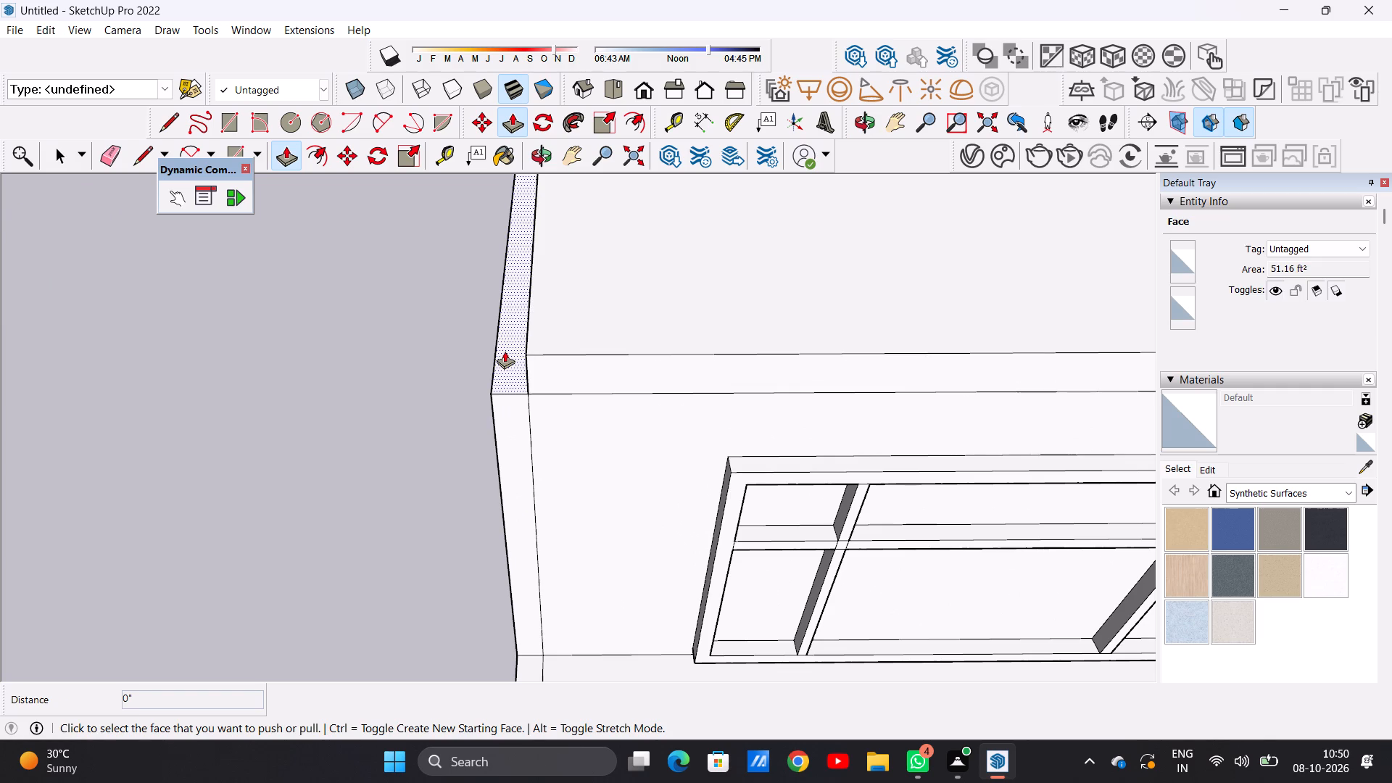
left_click(505, 351)
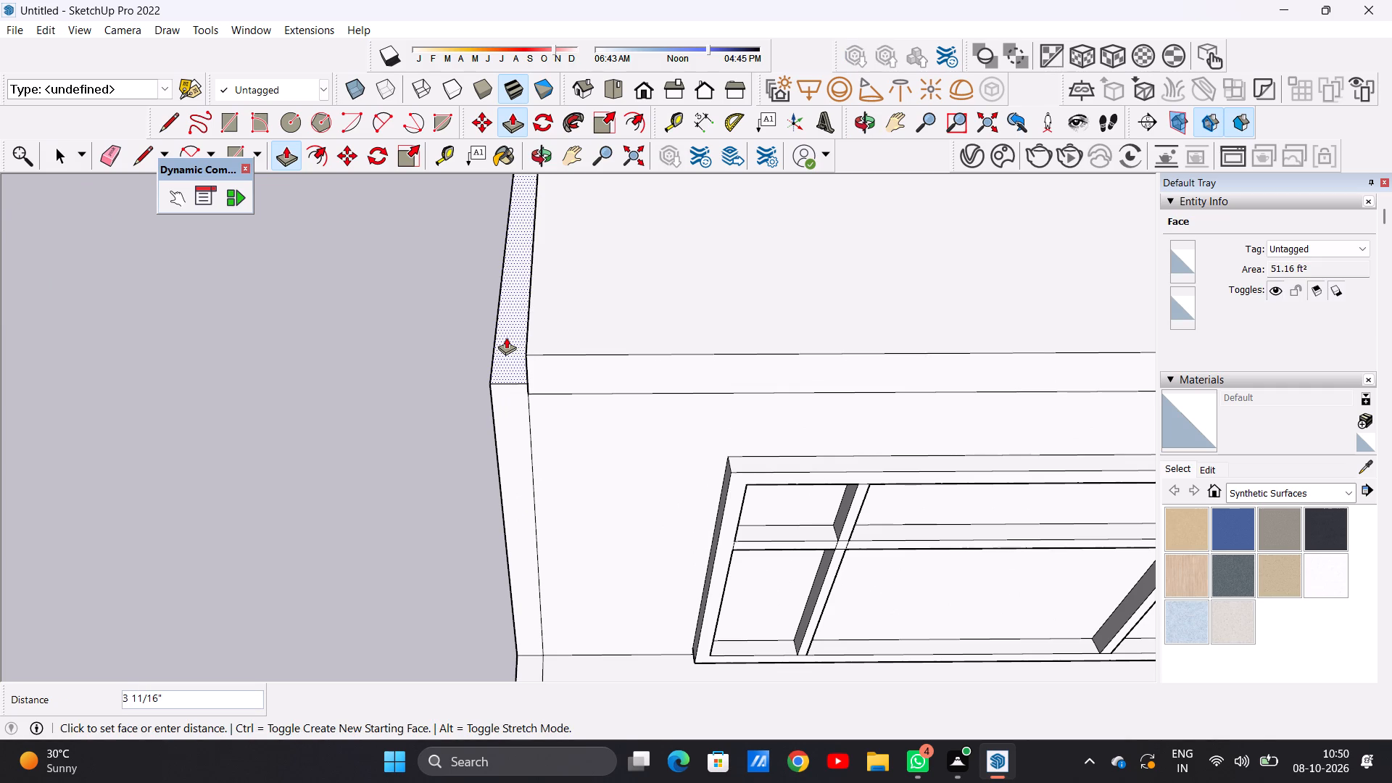
left_click(506, 343)
left_click(507, 314)
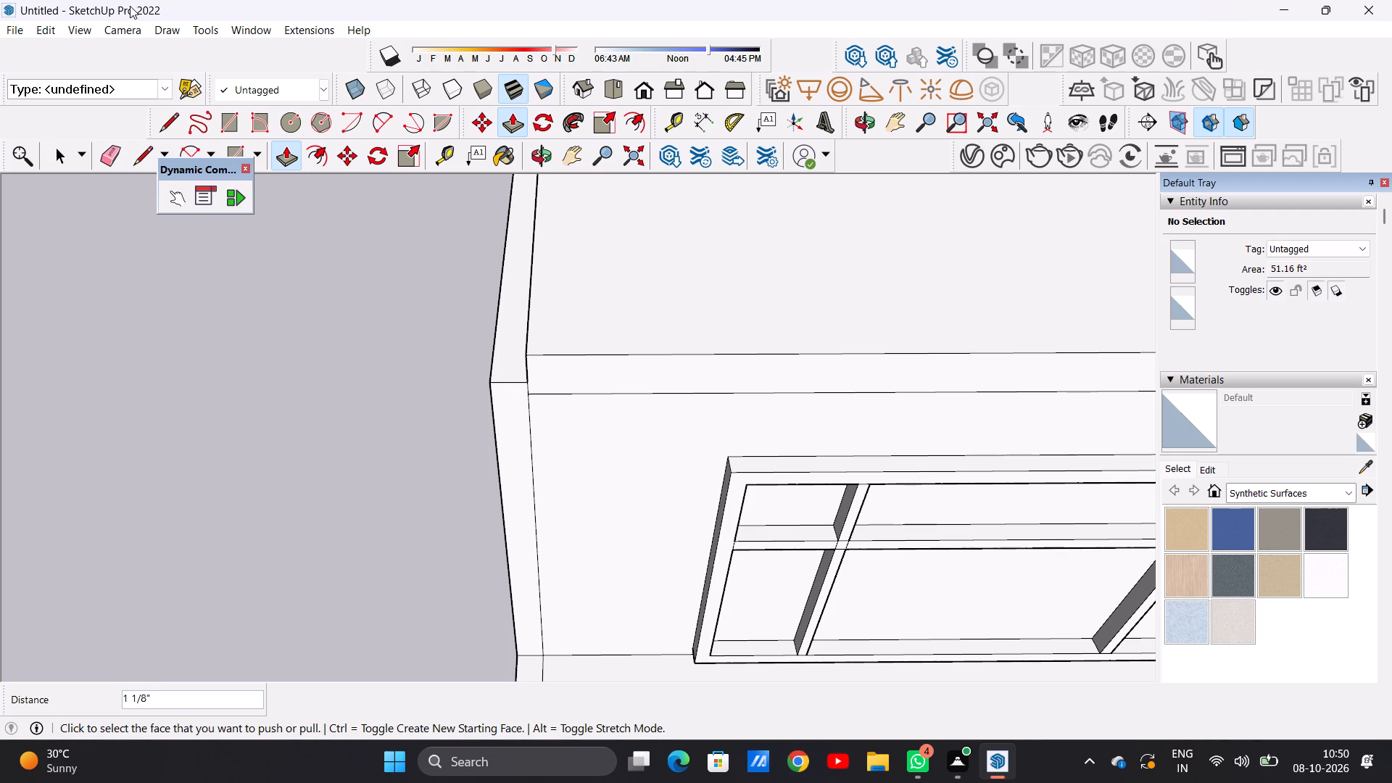
left_click(130, 6)
key("space")
key("space")
key("space")
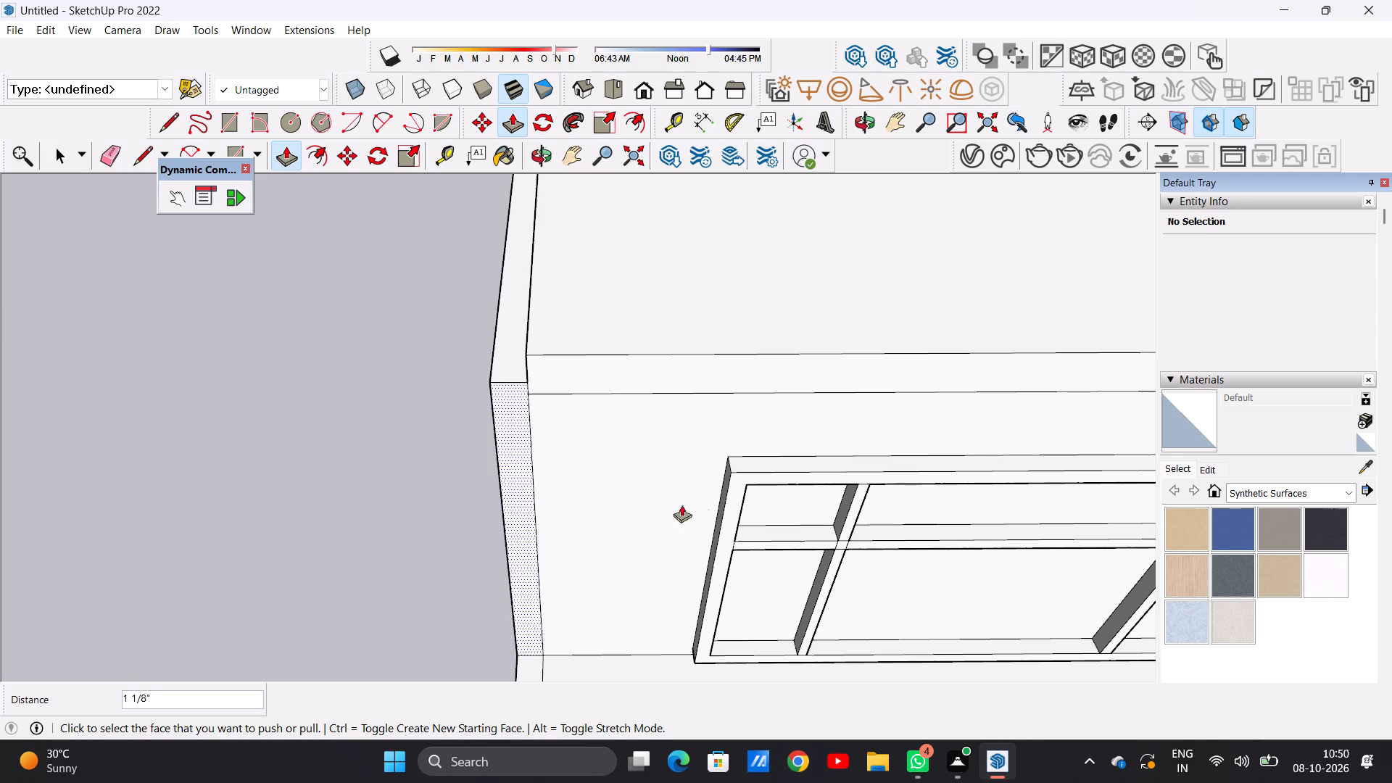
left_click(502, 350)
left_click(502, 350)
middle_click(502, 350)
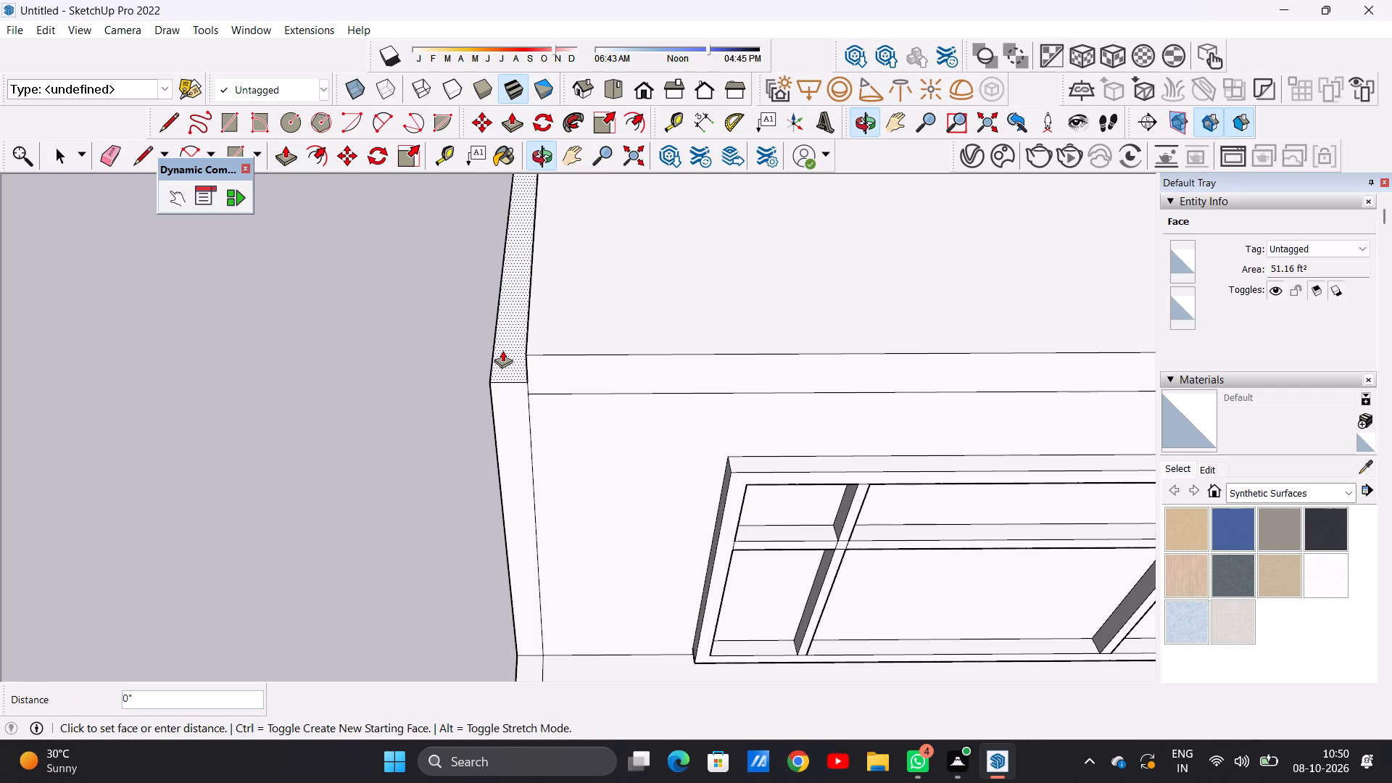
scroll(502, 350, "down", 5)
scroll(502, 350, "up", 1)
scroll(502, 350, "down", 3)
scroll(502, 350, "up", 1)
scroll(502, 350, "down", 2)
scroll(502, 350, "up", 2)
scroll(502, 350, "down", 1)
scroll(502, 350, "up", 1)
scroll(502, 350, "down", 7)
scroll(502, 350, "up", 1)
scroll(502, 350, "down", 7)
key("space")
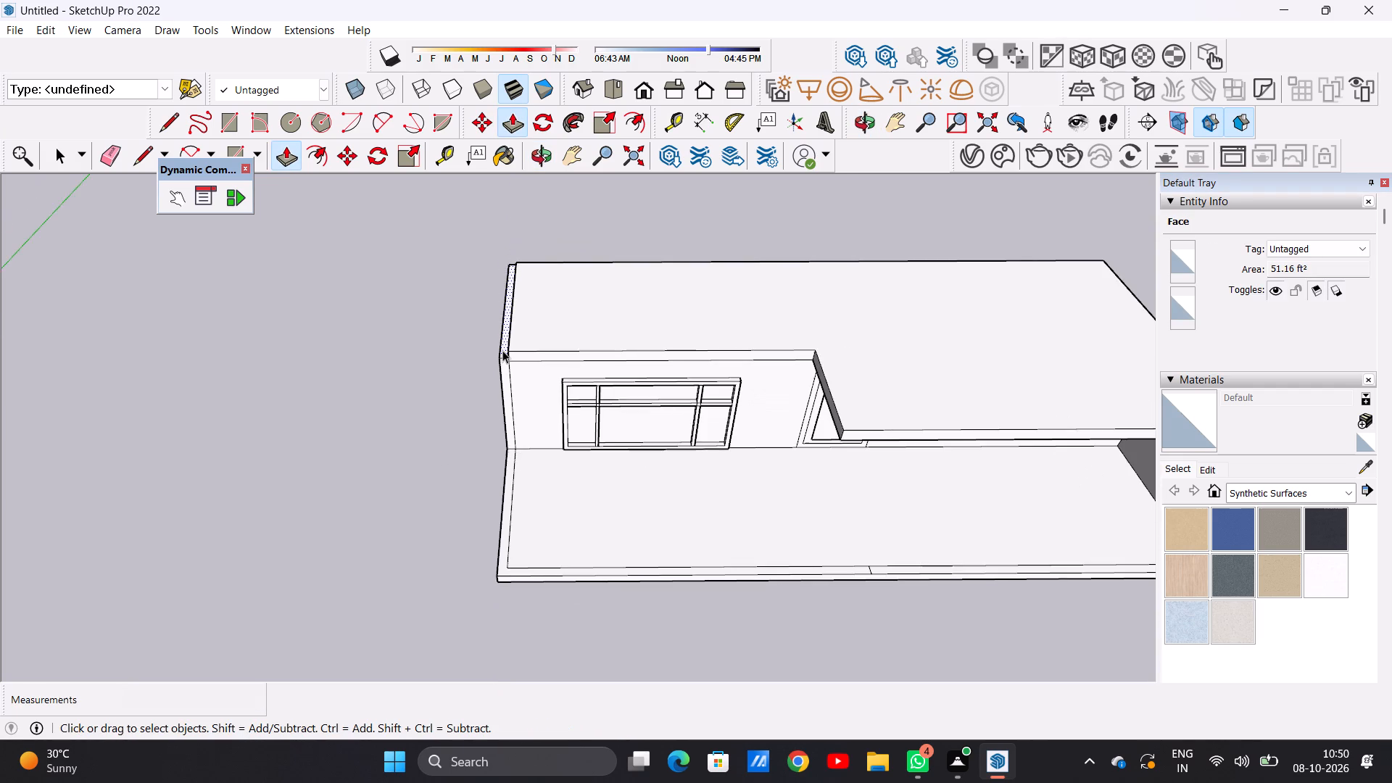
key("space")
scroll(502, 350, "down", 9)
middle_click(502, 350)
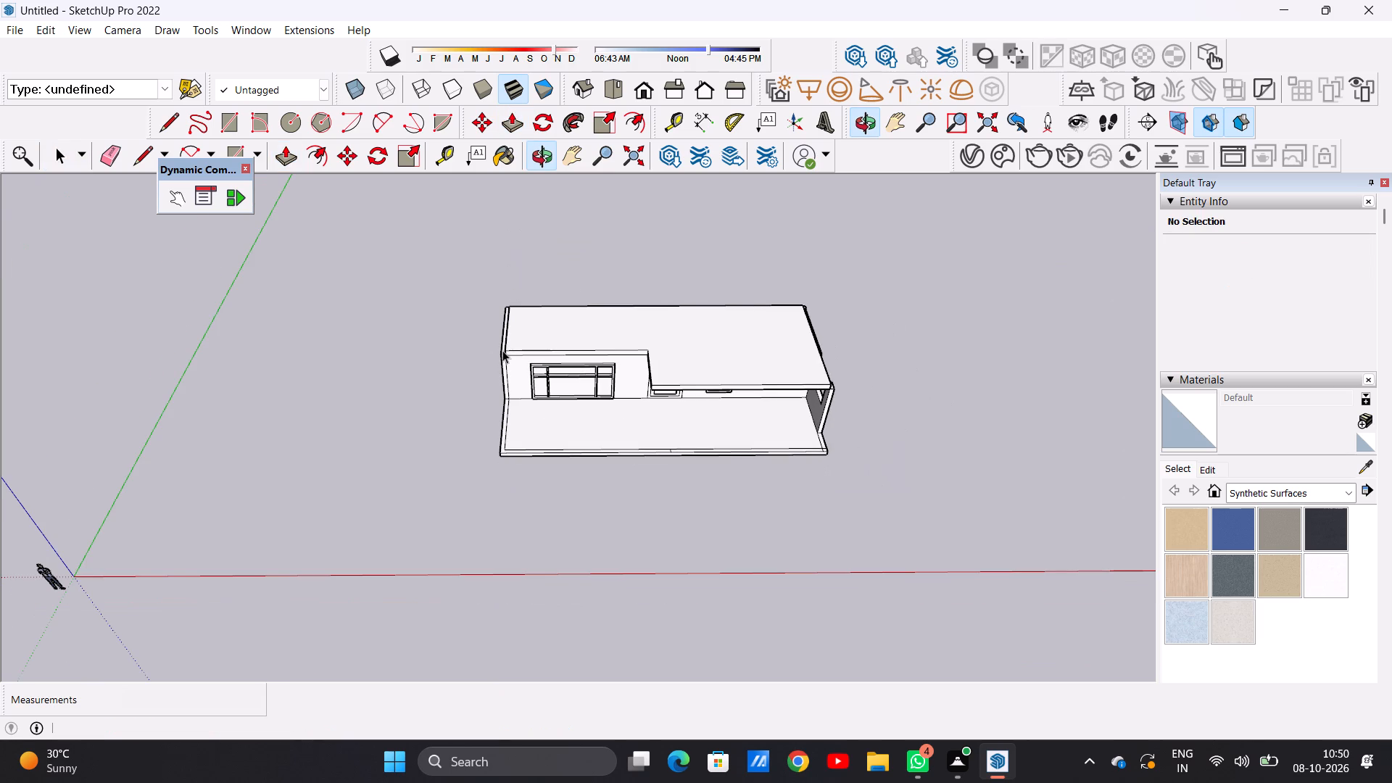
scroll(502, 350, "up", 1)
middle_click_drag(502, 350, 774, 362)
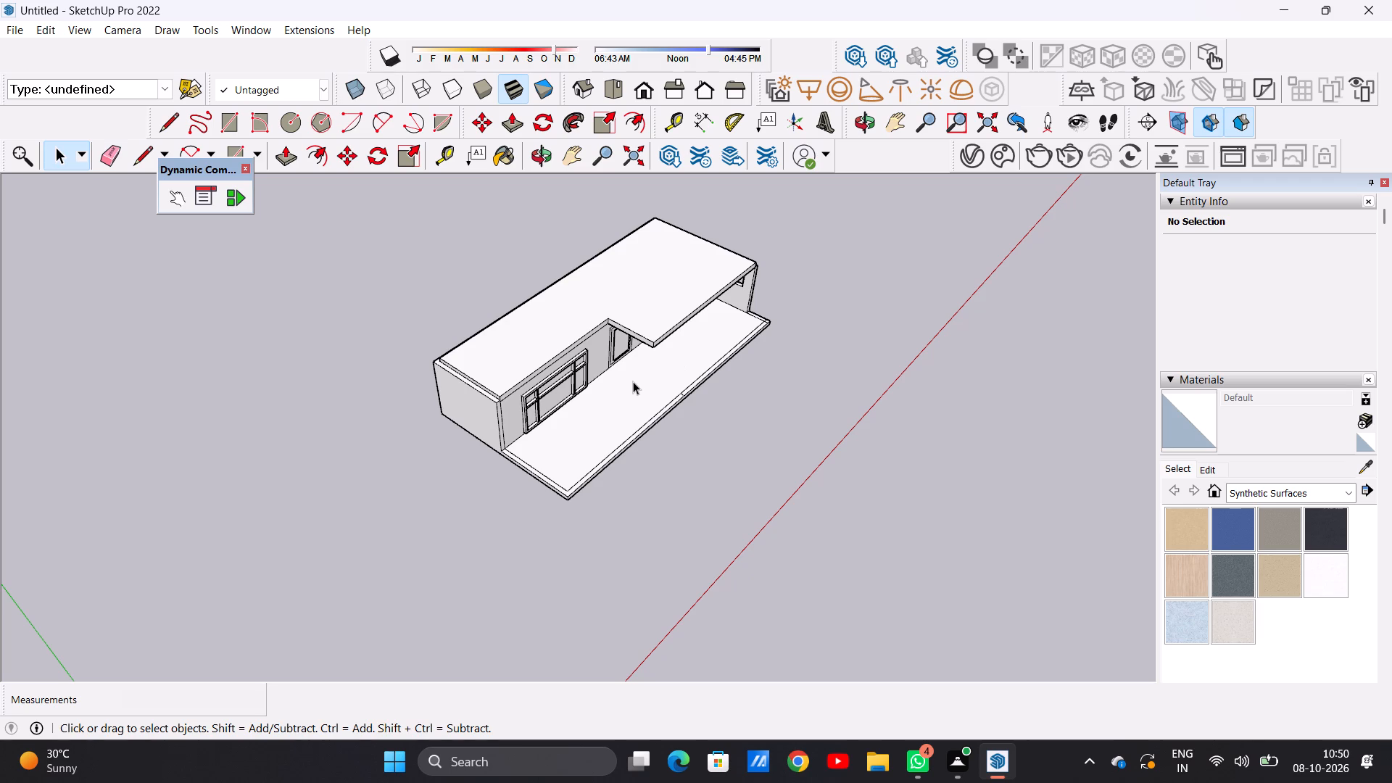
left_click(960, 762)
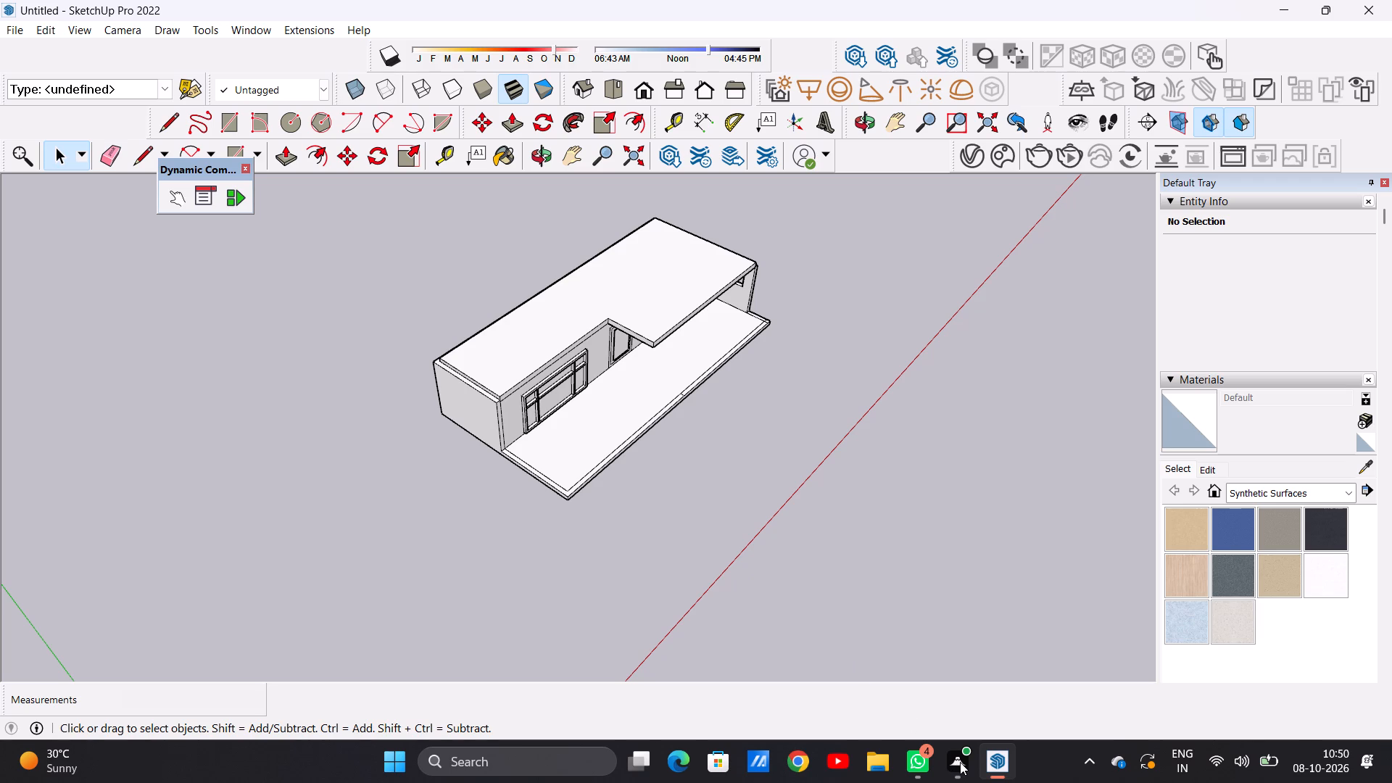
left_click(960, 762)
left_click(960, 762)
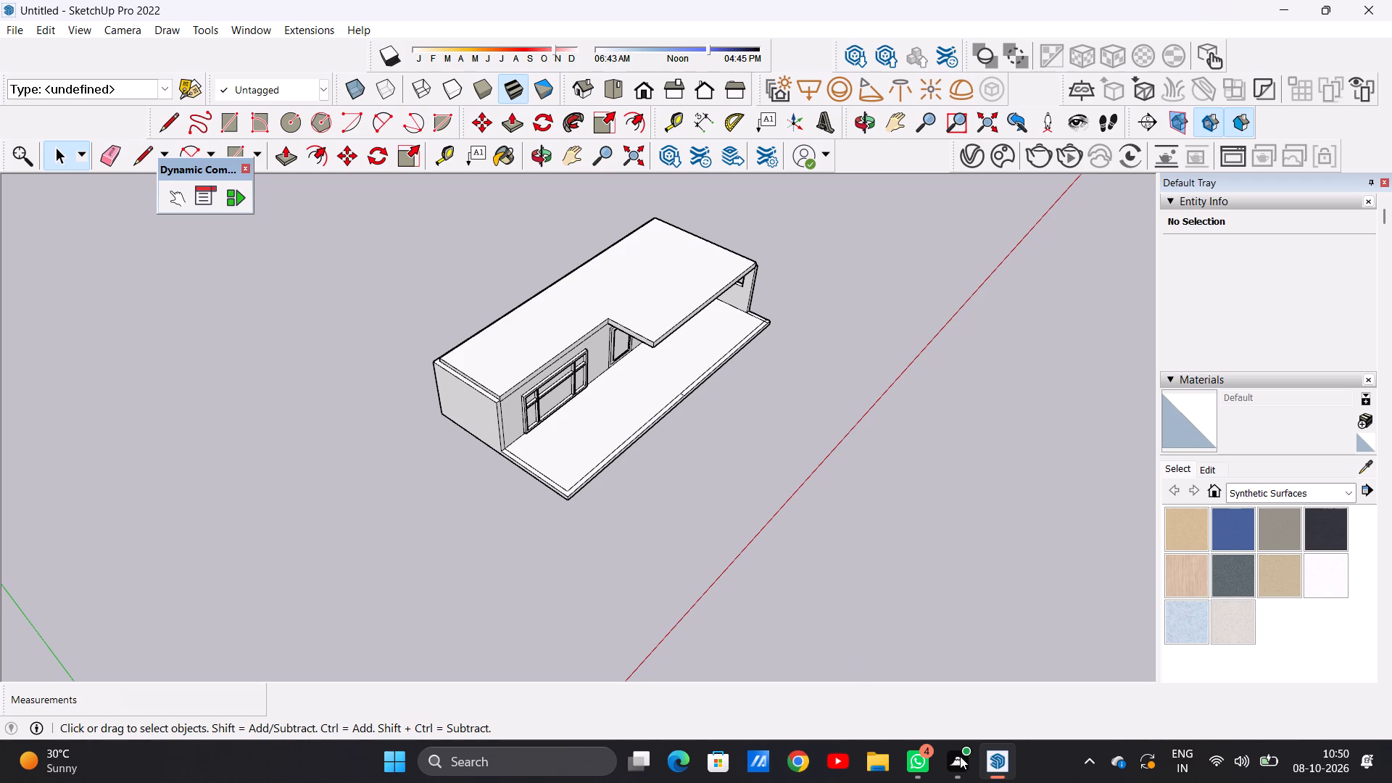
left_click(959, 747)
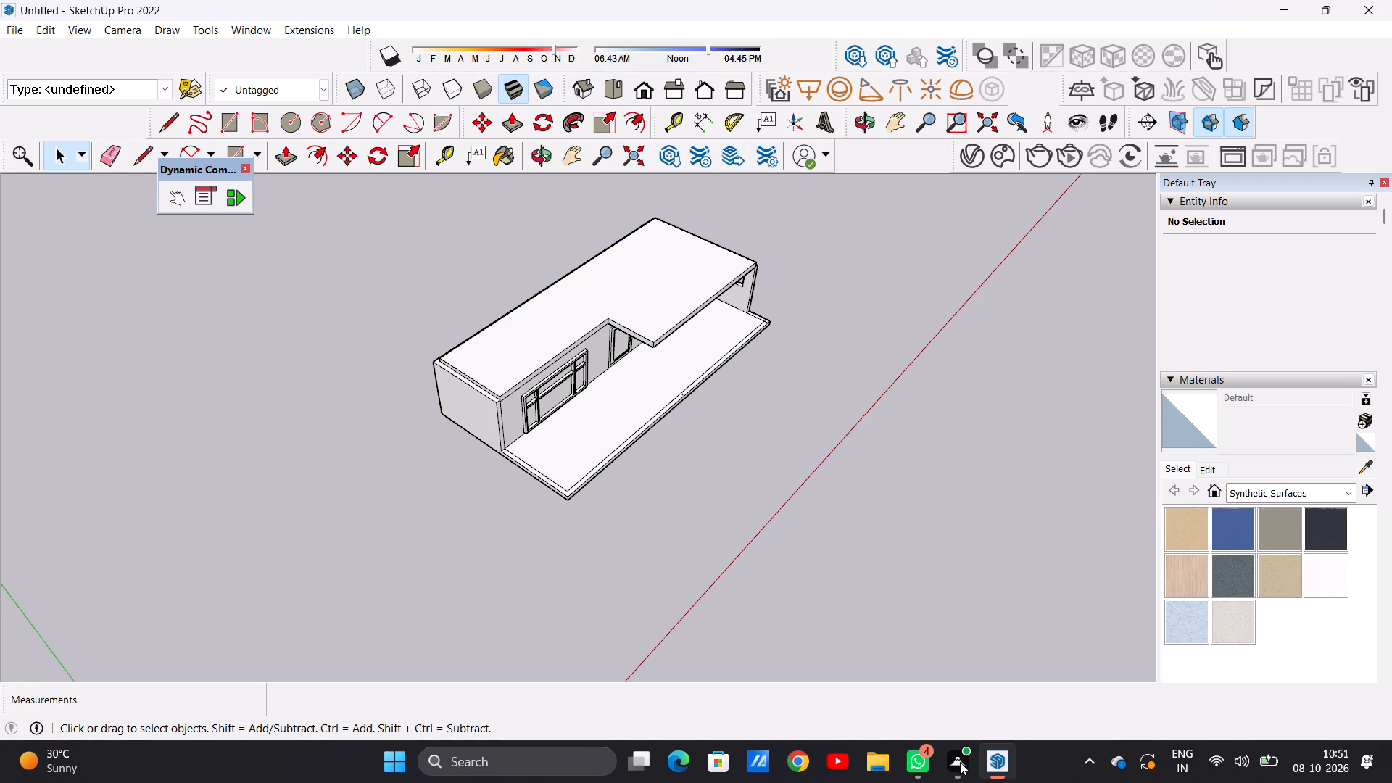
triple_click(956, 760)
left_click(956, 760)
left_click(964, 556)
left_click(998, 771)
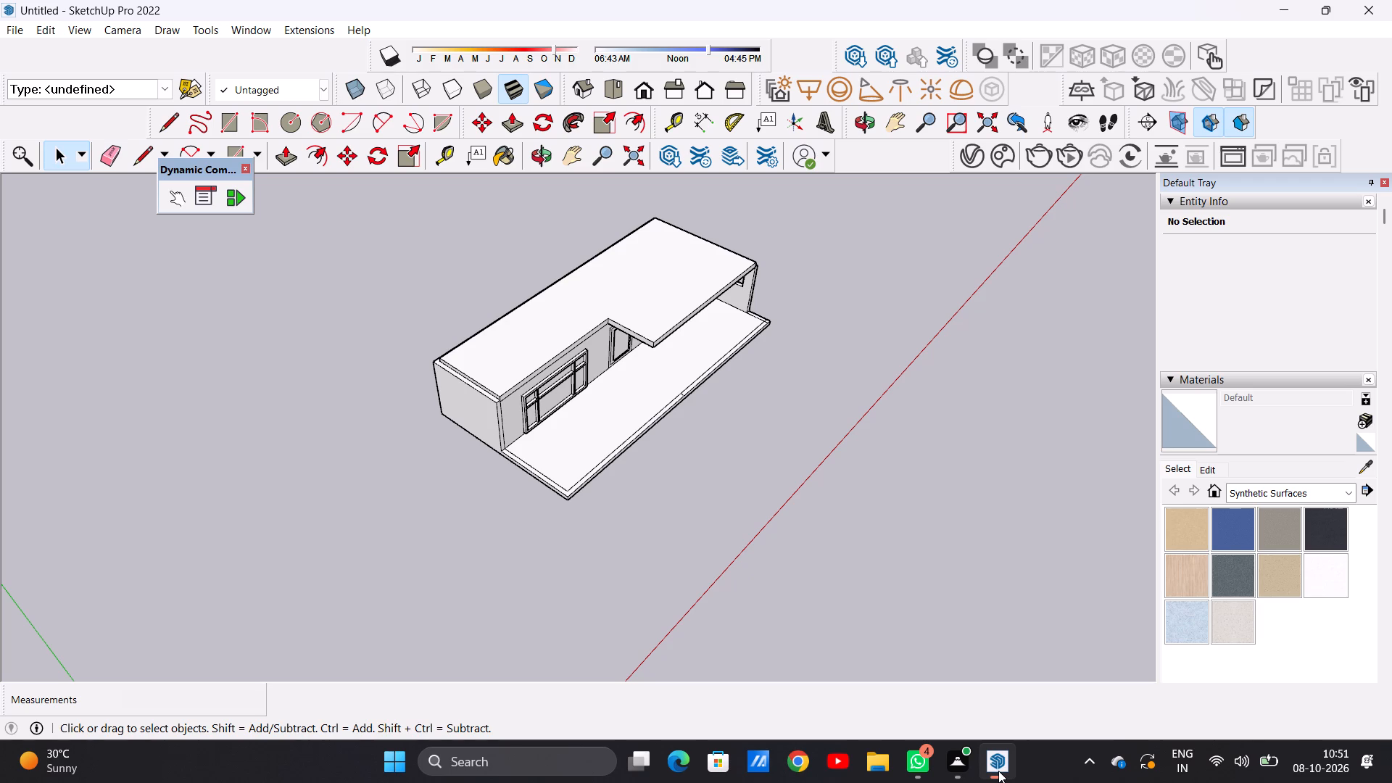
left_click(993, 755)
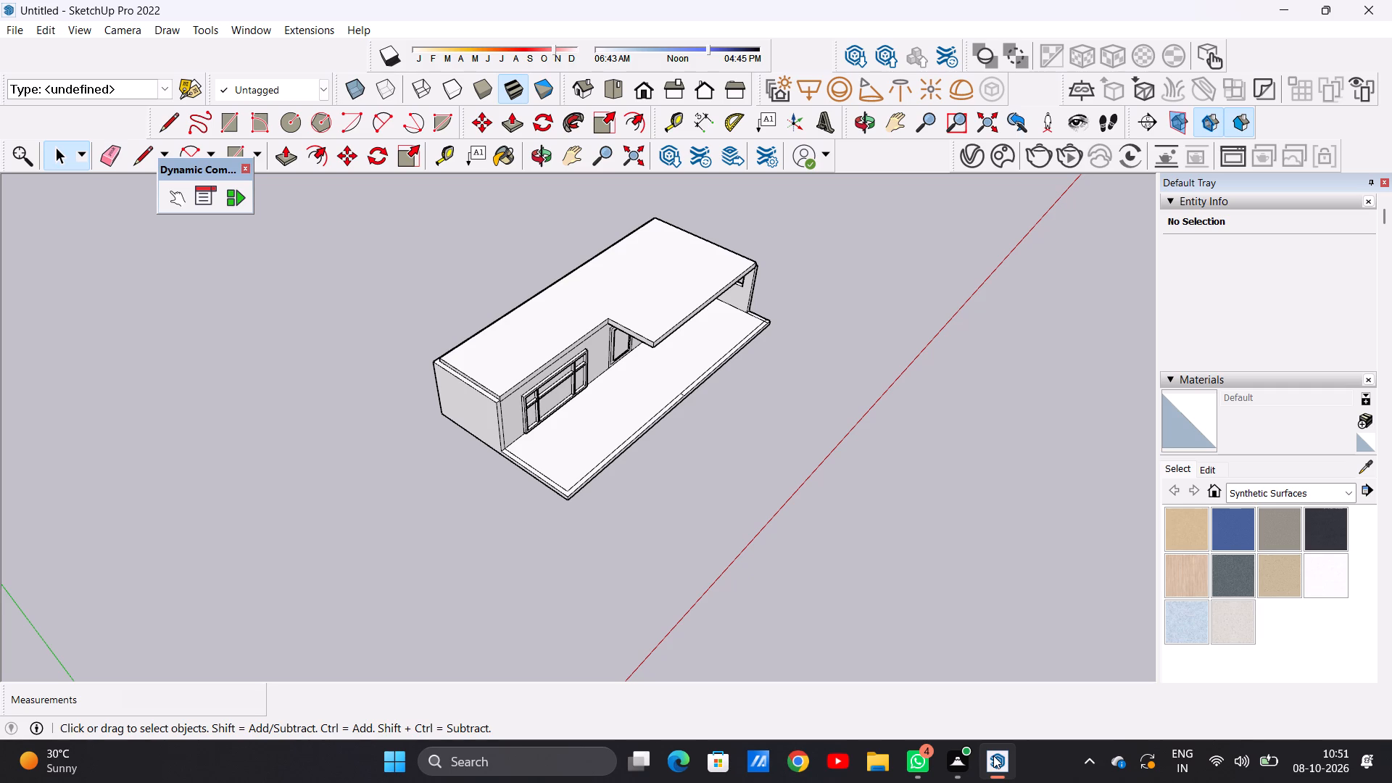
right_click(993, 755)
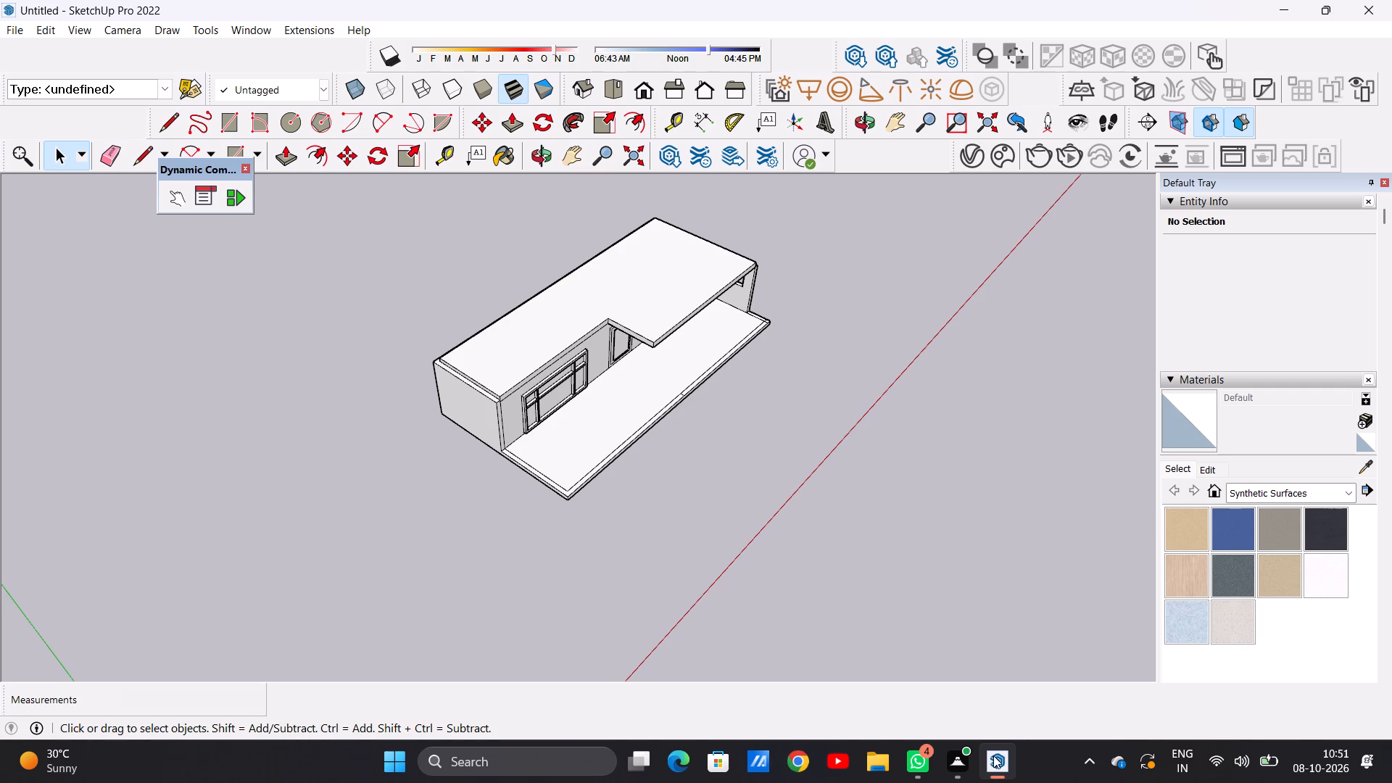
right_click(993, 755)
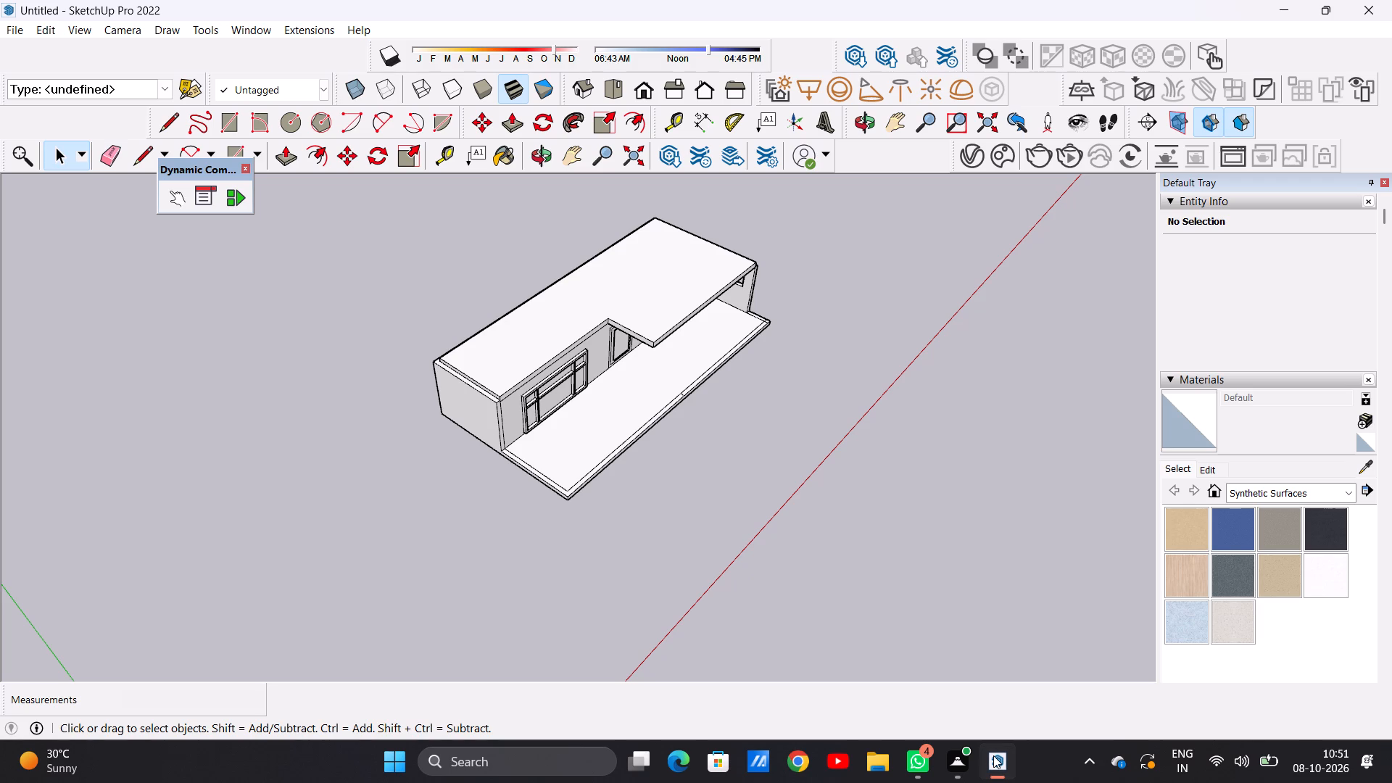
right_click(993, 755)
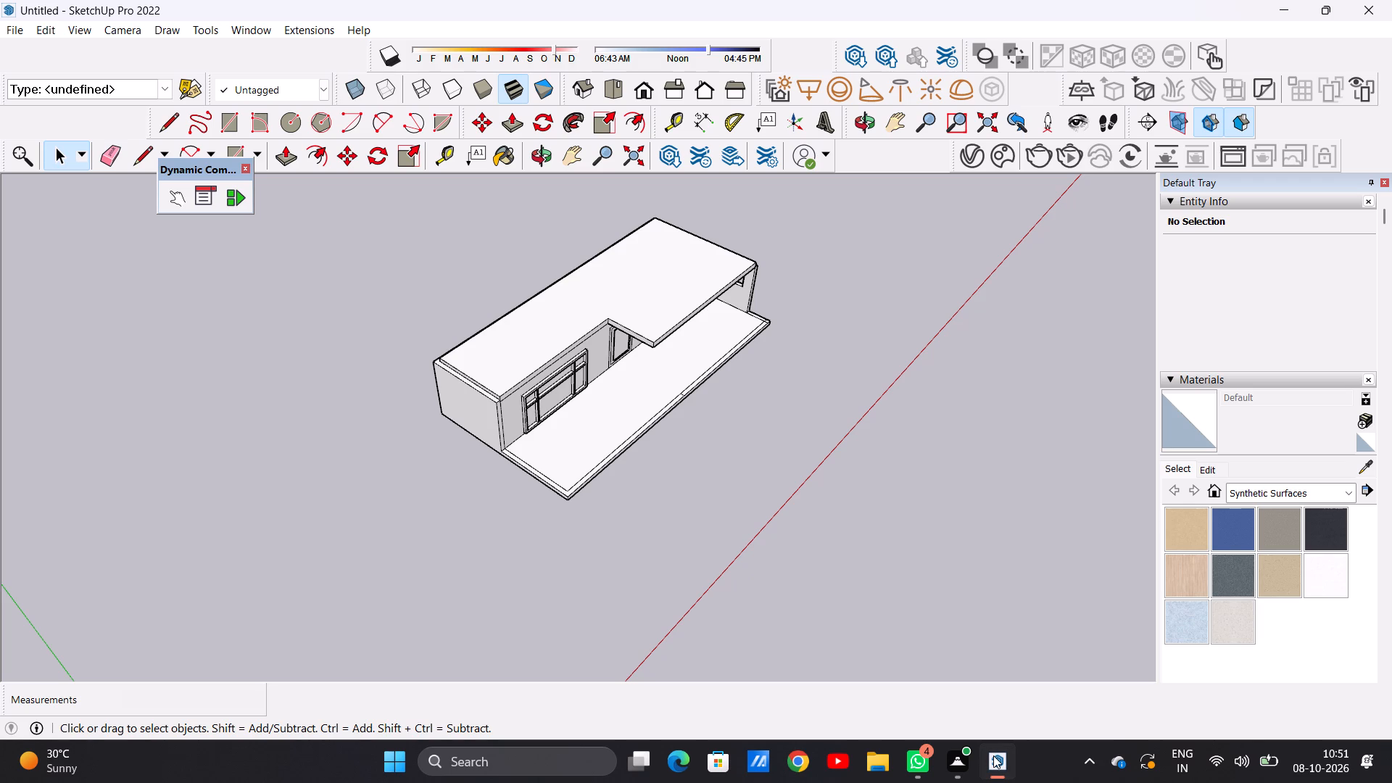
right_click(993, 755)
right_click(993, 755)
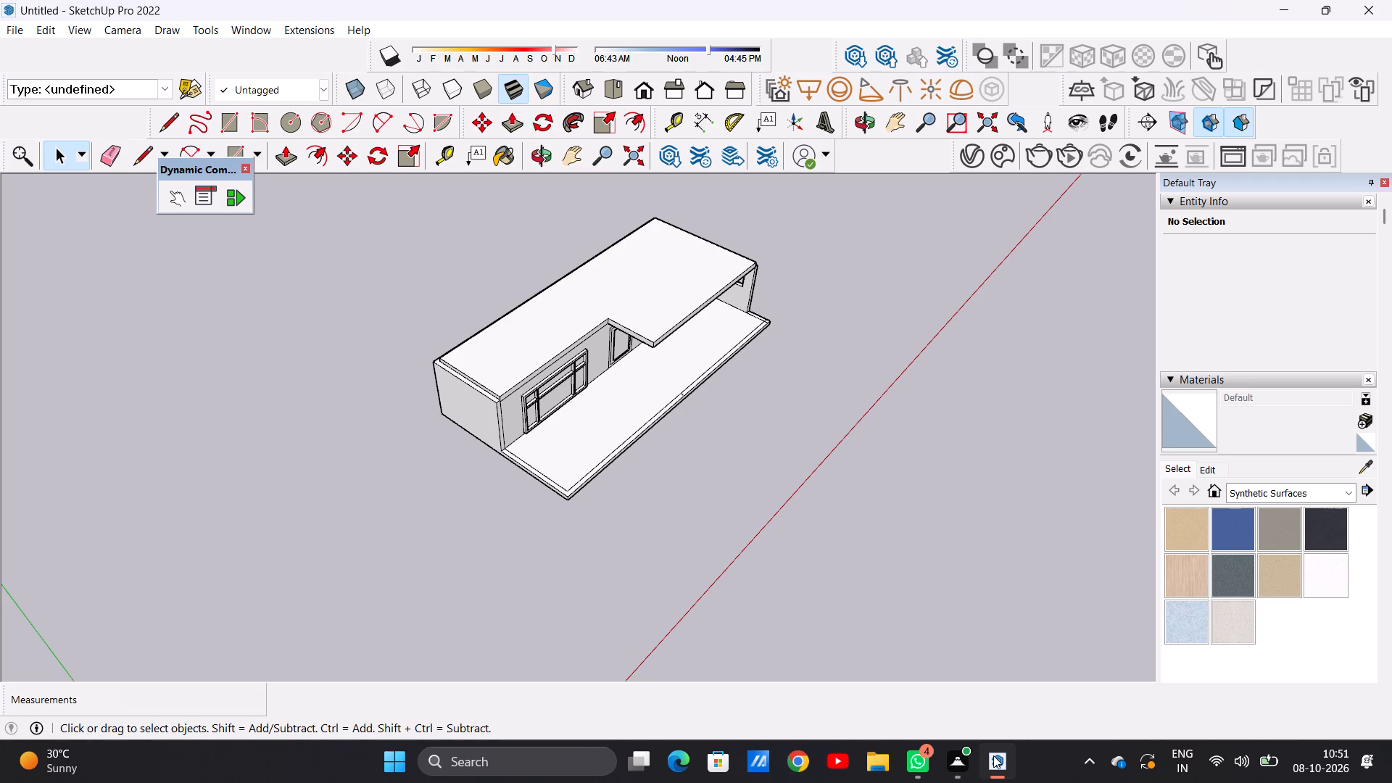
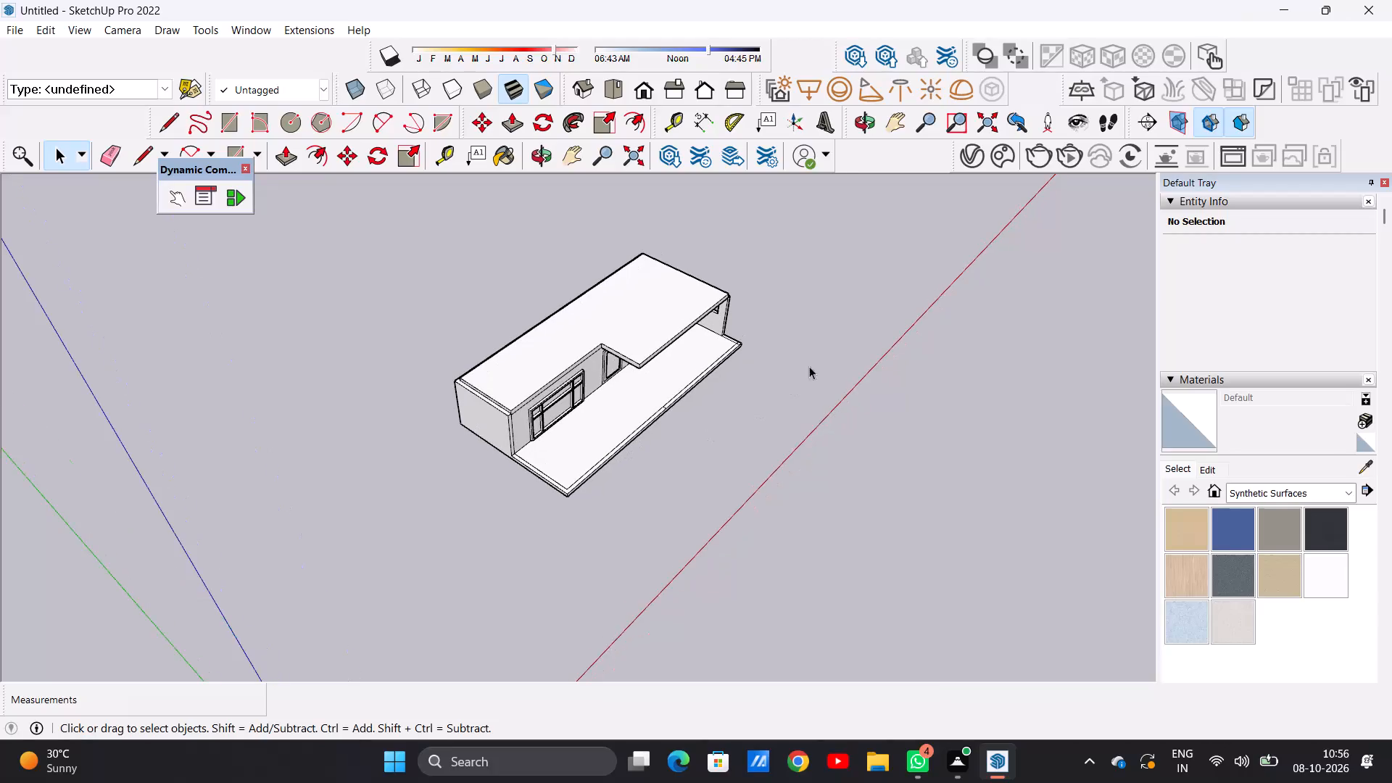
Examine the house model's front facade, with its window and door openings, roof slab and terrace.
scroll(771, 388, "up", 1)
middle_click(766, 403)
middle_click_drag(764, 403, 757, 405)
middle_click(757, 405)
middle_click(753, 405)
middle_click_drag(542, 347, 529, 344)
middle_click_drag(526, 342, 513, 339)
middle_click_drag(504, 338, 476, 336)
middle_click(459, 333)
middle_click_drag(450, 332, 207, 273)
middle_click(207, 273)
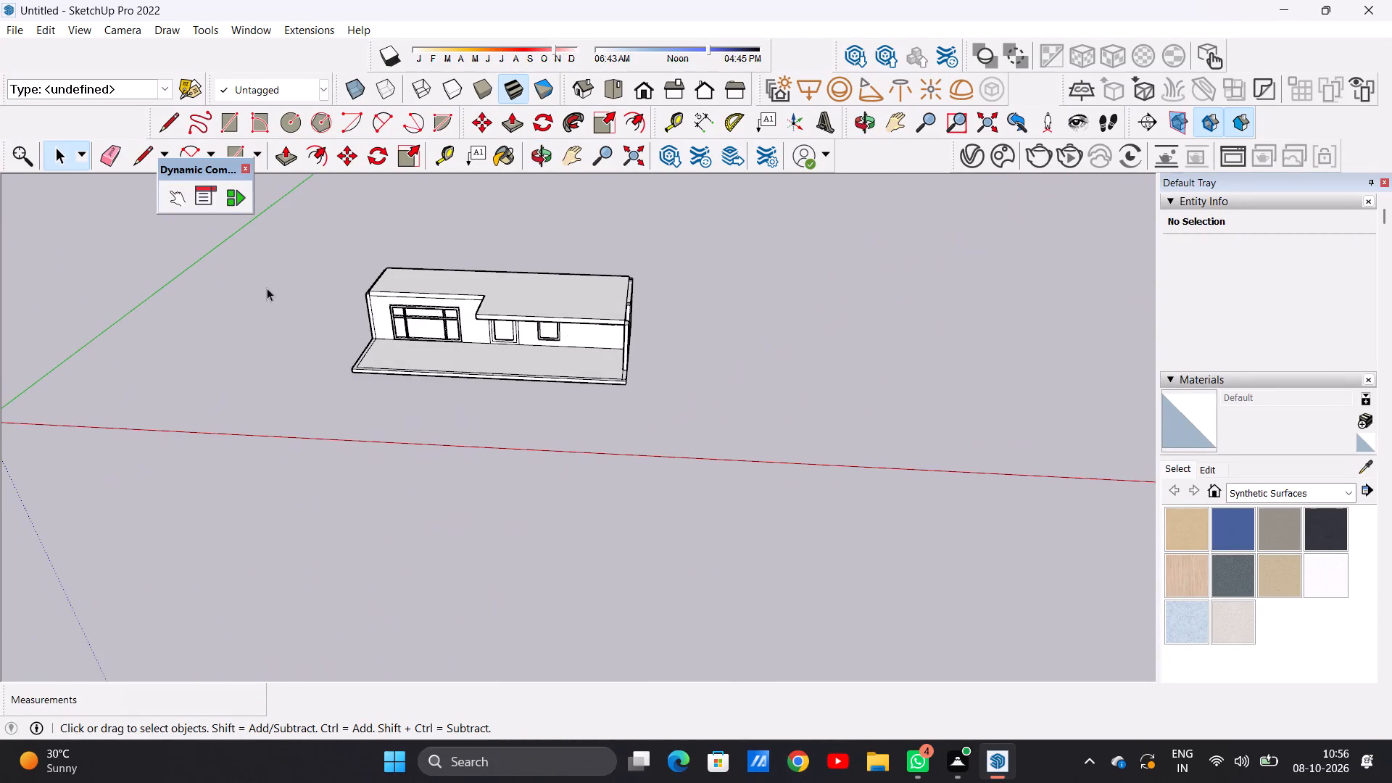
scroll(486, 217, "up", 4)
scroll(535, 342, "up", 2)
scroll(536, 341, "down", 1)
scroll(536, 341, "up", 3)
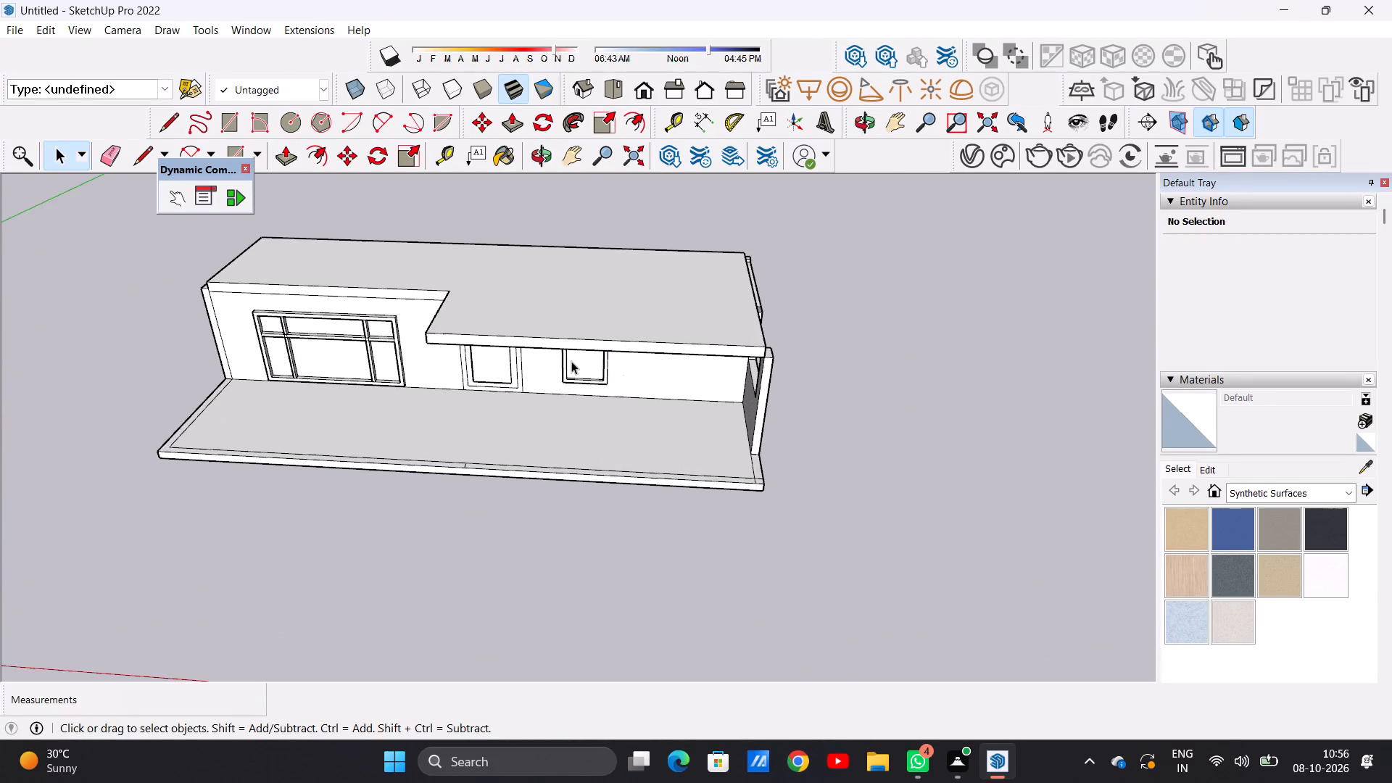
scroll(571, 361, "down", 1)
scroll(571, 361, "up", 2)
scroll(506, 396, "up", 1)
scroll(511, 399, "down", 1)
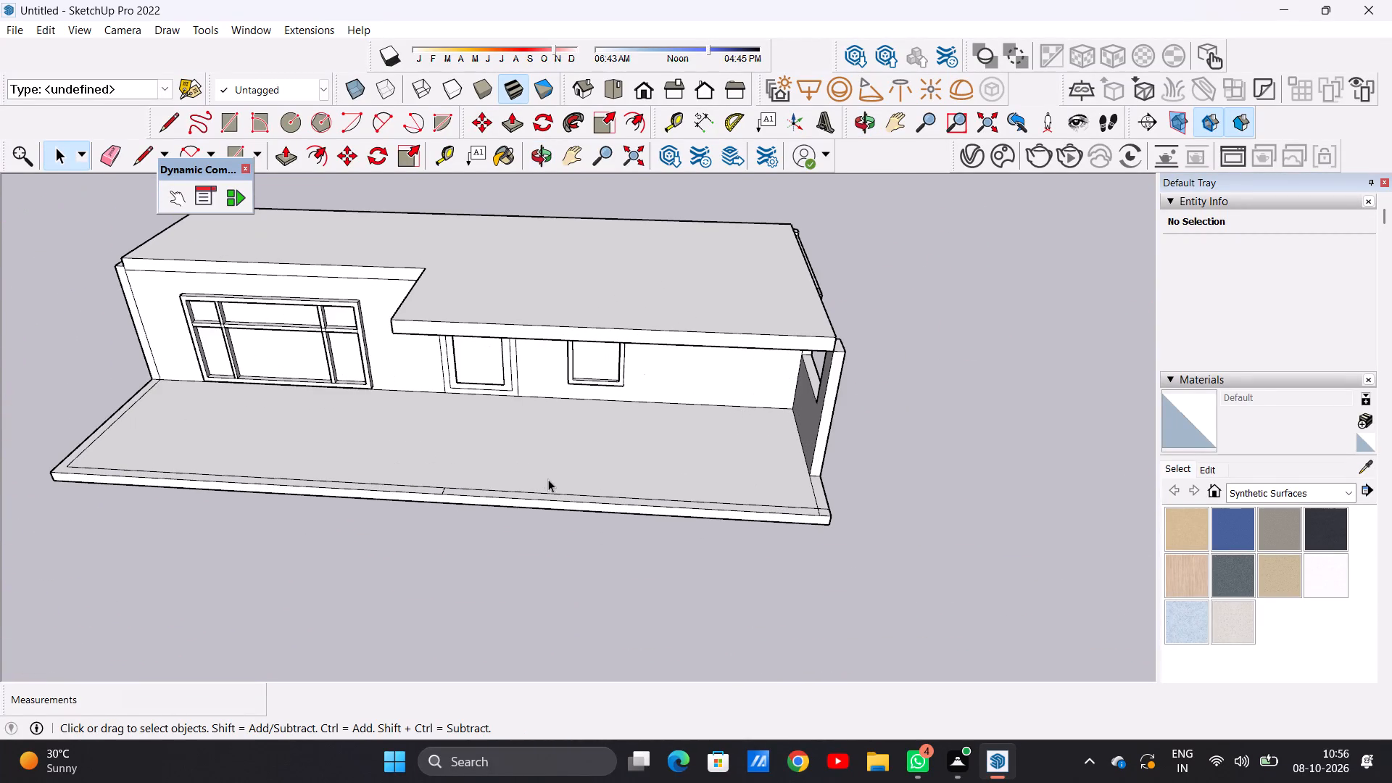
scroll(546, 438, "down", 3)
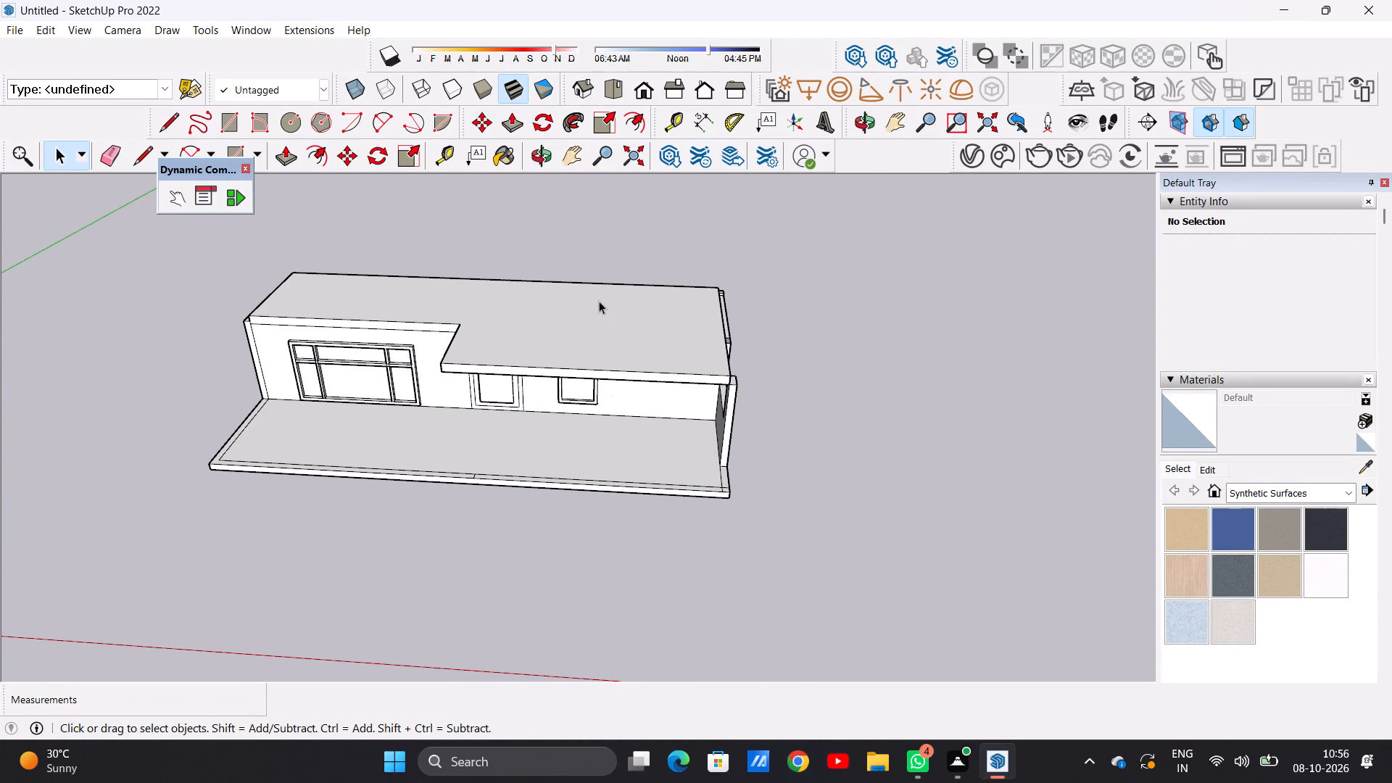
scroll(599, 301, "up", 2)
scroll(599, 301, "down", 1)
scroll(632, 336, "up", 2)
scroll(634, 337, "down", 1)
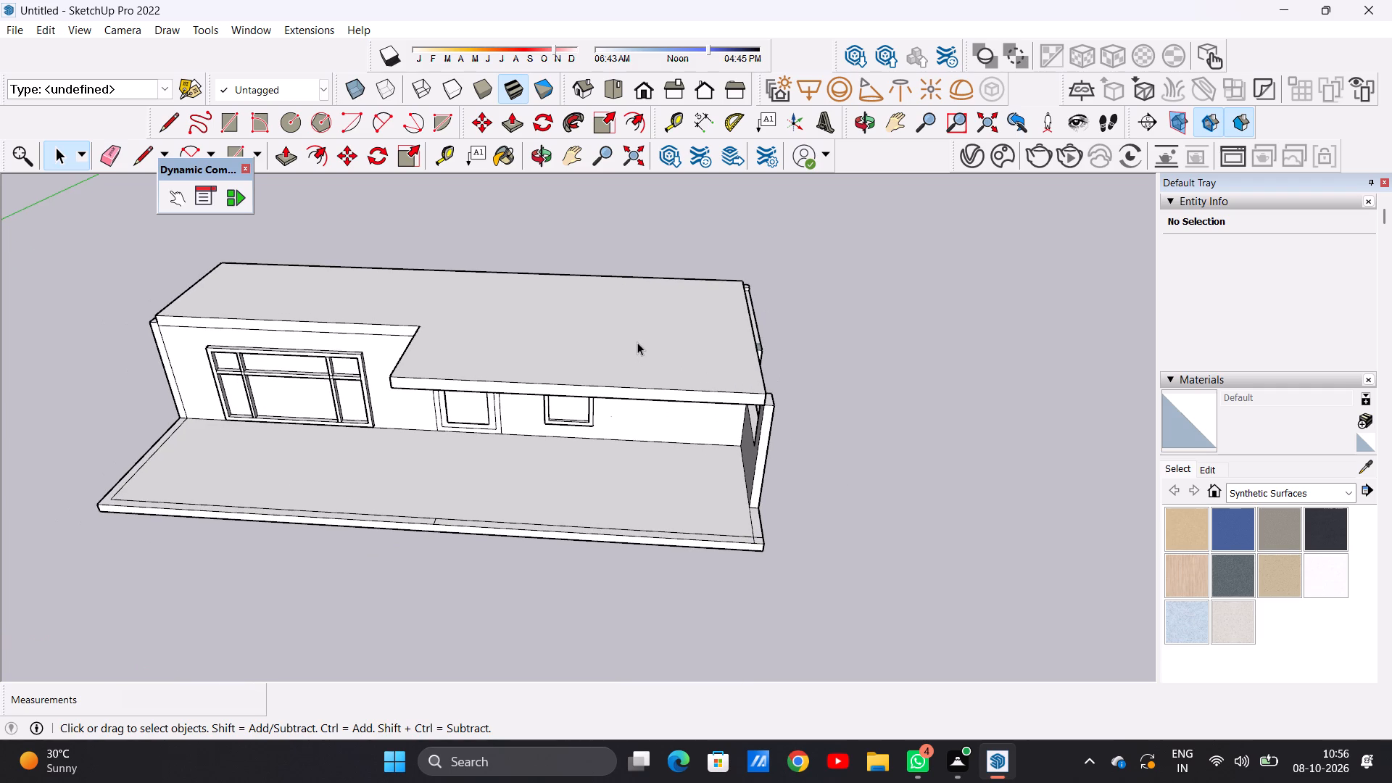
scroll(654, 345, "up", 1)
scroll(666, 358, "down", 3)
Push/Pull the top face of the end wall beside its window opening up 3 11/16", plus another 8 5/16" toward roof level.
middle_click(859, 323)
middle_click(859, 323)
middle_click(859, 323)
middle_click_drag(732, 331, 692, 334)
middle_click_drag(623, 354, 595, 360)
middle_click(595, 360)
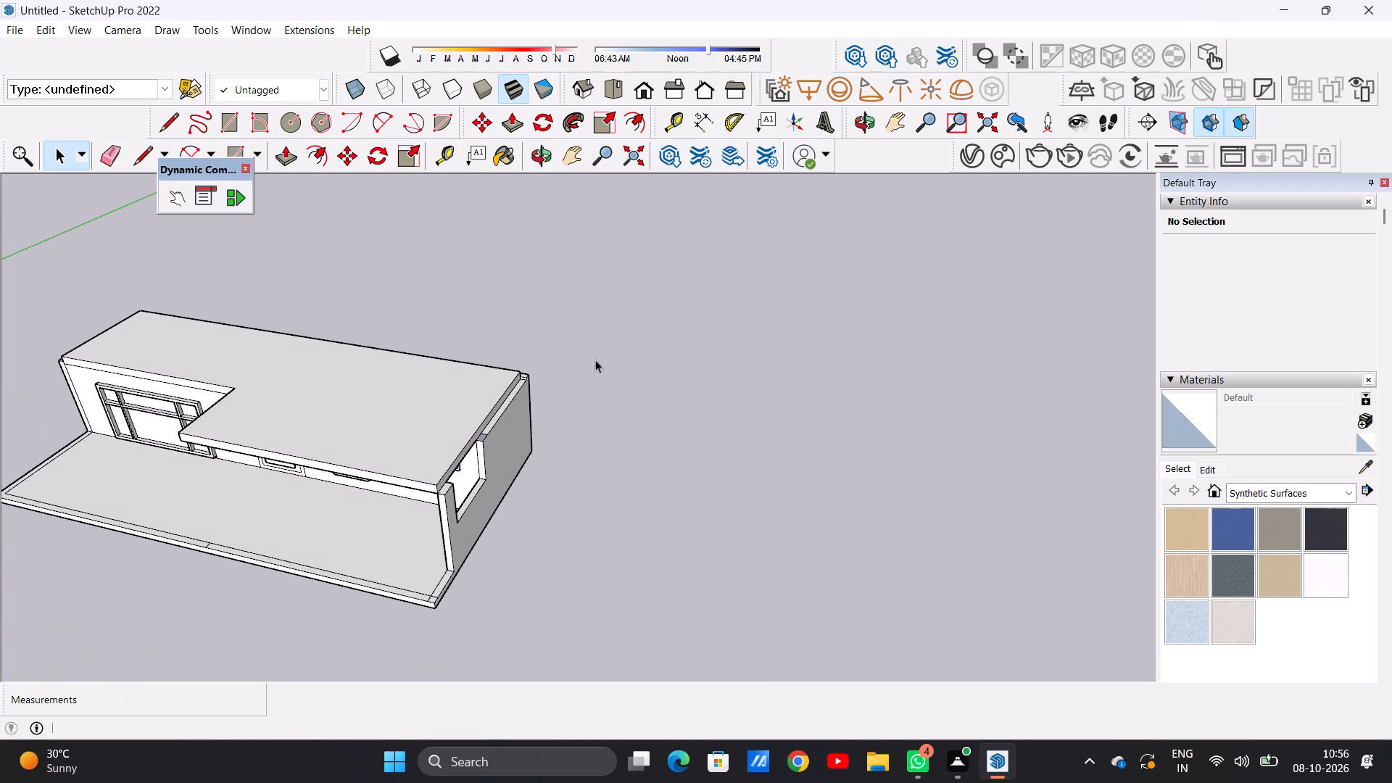
scroll(462, 419, "down", 1)
scroll(466, 418, "up", 1)
scroll(511, 396, "down", 1)
scroll(511, 396, "up", 1)
scroll(500, 401, "down", 1)
scroll(449, 424, "up", 1)
scroll(447, 424, "down", 1)
scroll(447, 424, "up", 1)
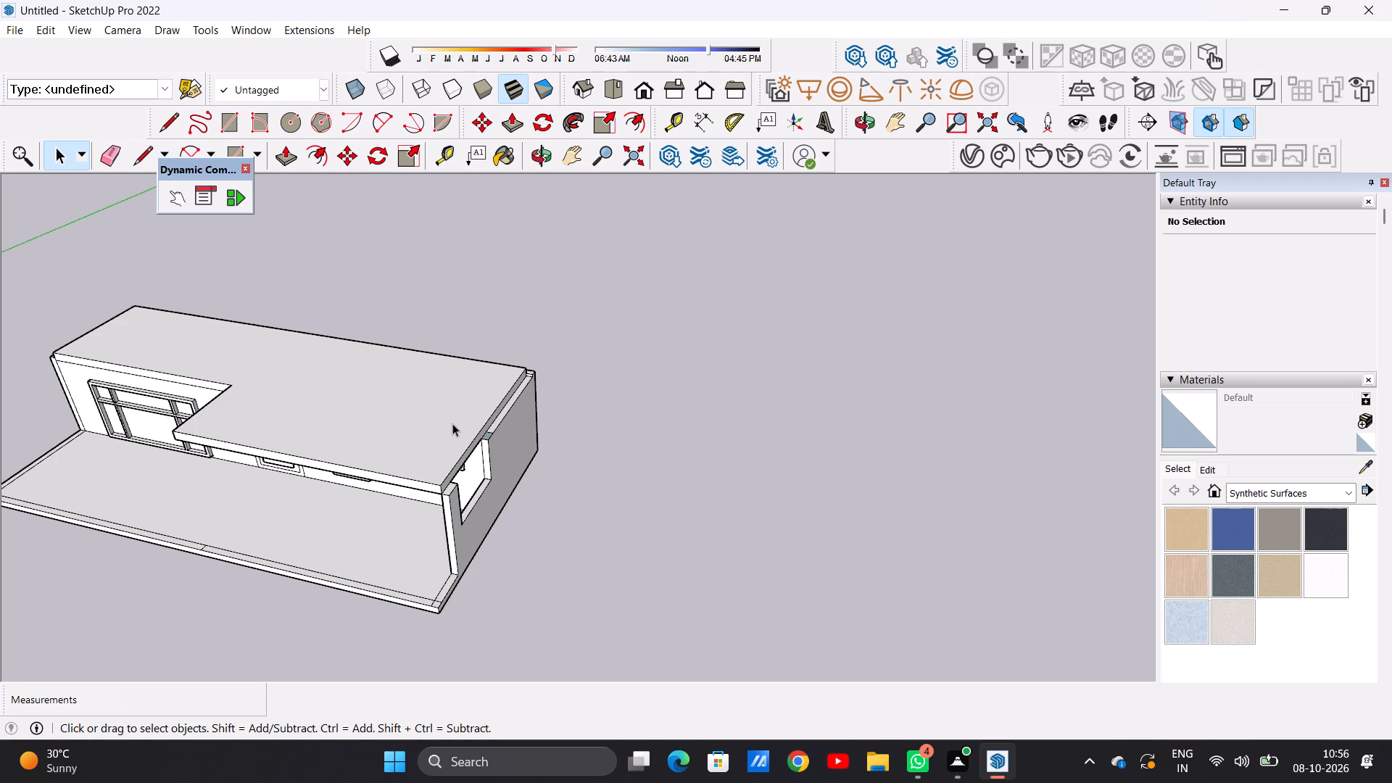
scroll(484, 409, "up", 1)
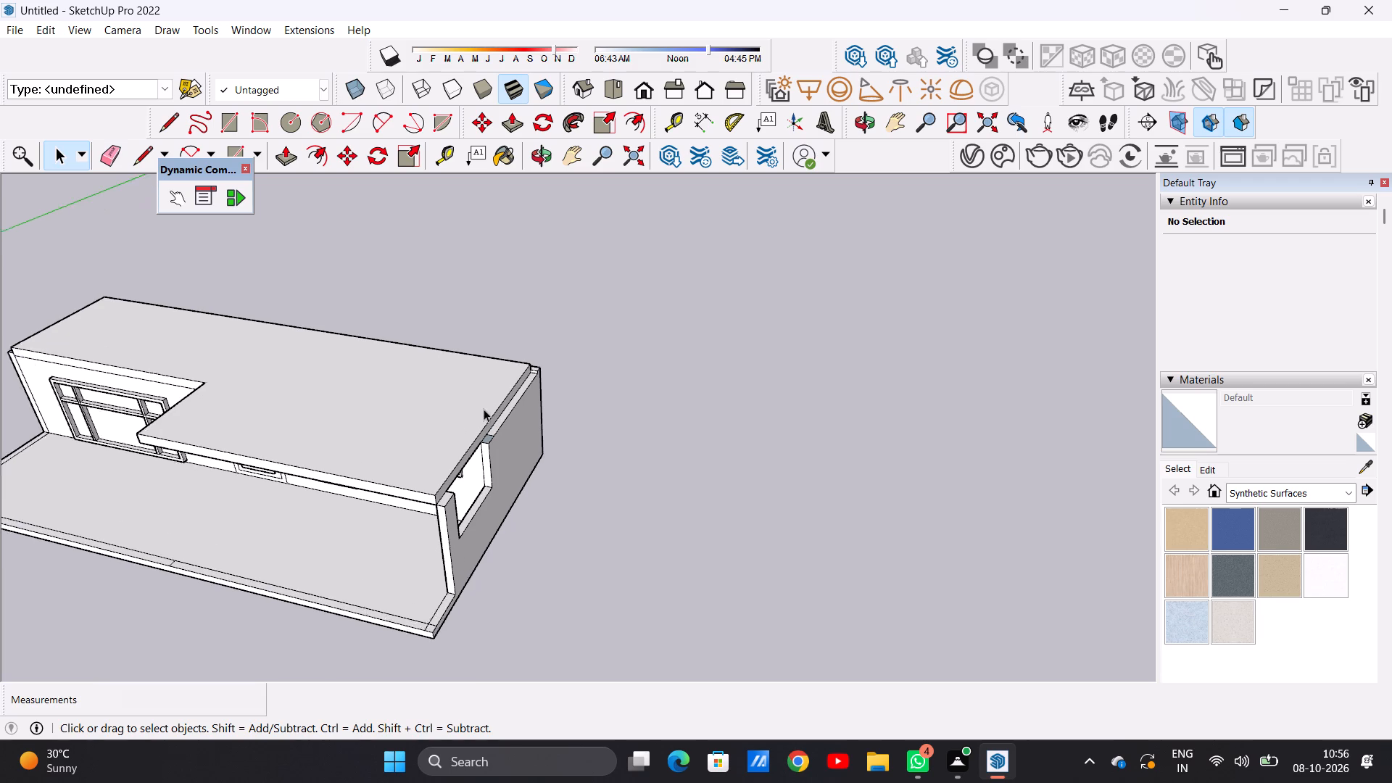
scroll(484, 409, "up", 5)
scroll(513, 428, "down", 1)
scroll(513, 428, "up", 4)
scroll(511, 428, "down", 1)
scroll(511, 427, "up", 1)
scroll(510, 424, "down", 1)
scroll(510, 421, "up", 1)
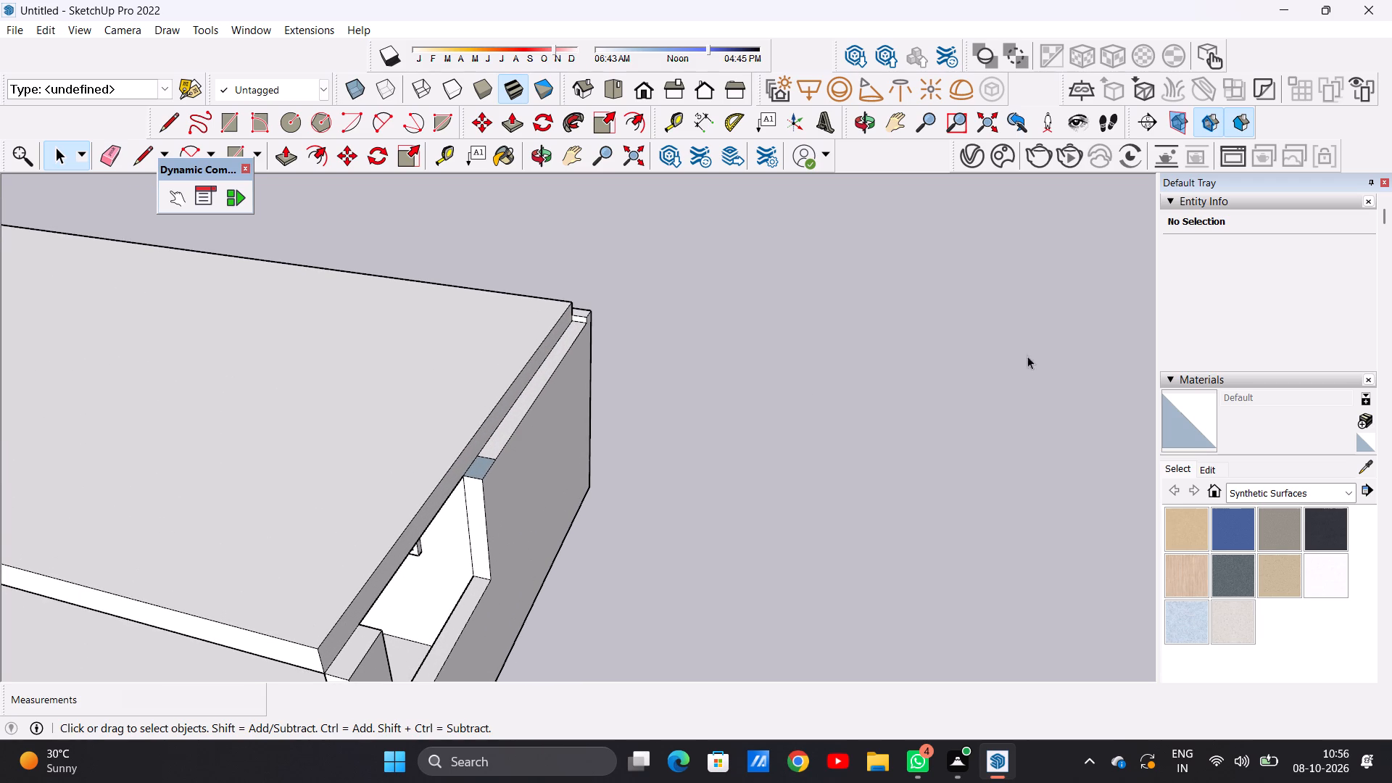
key("p")
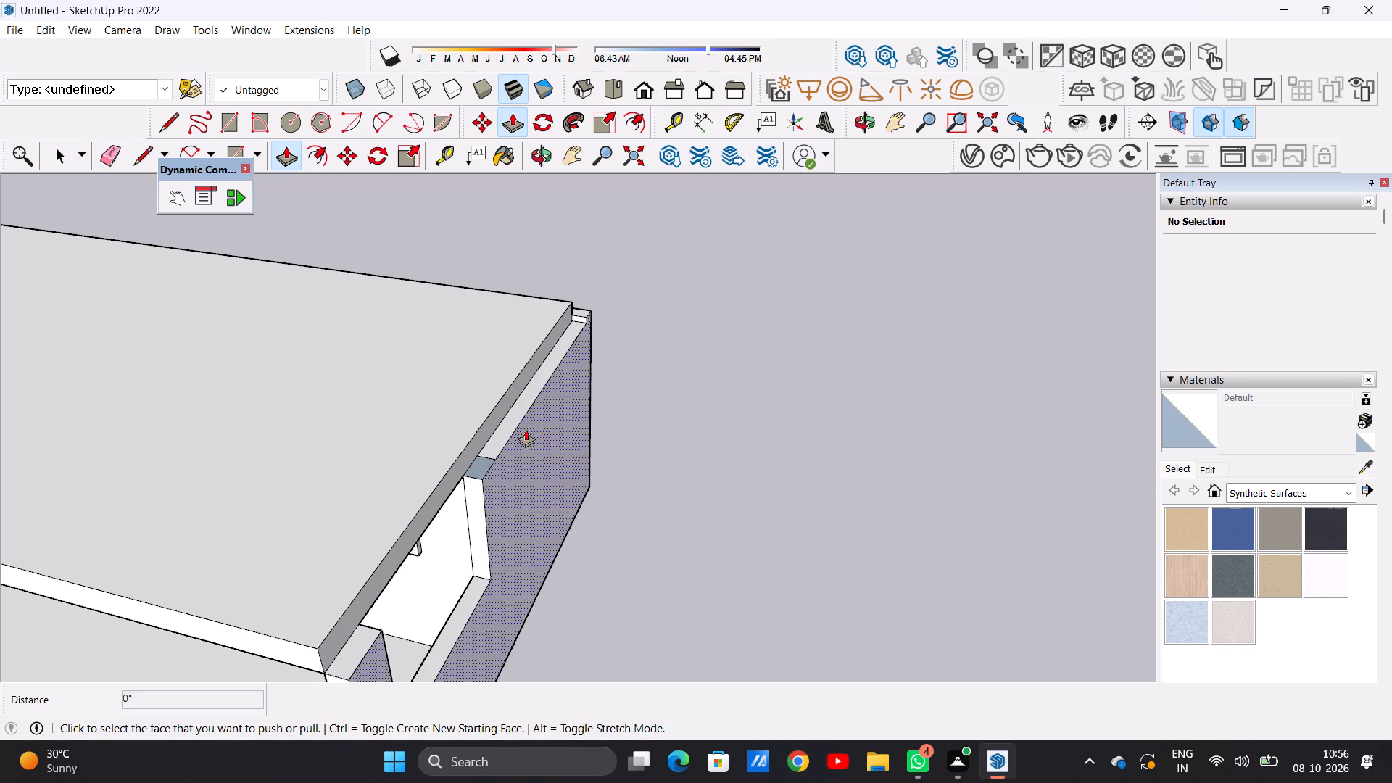
left_click(500, 430)
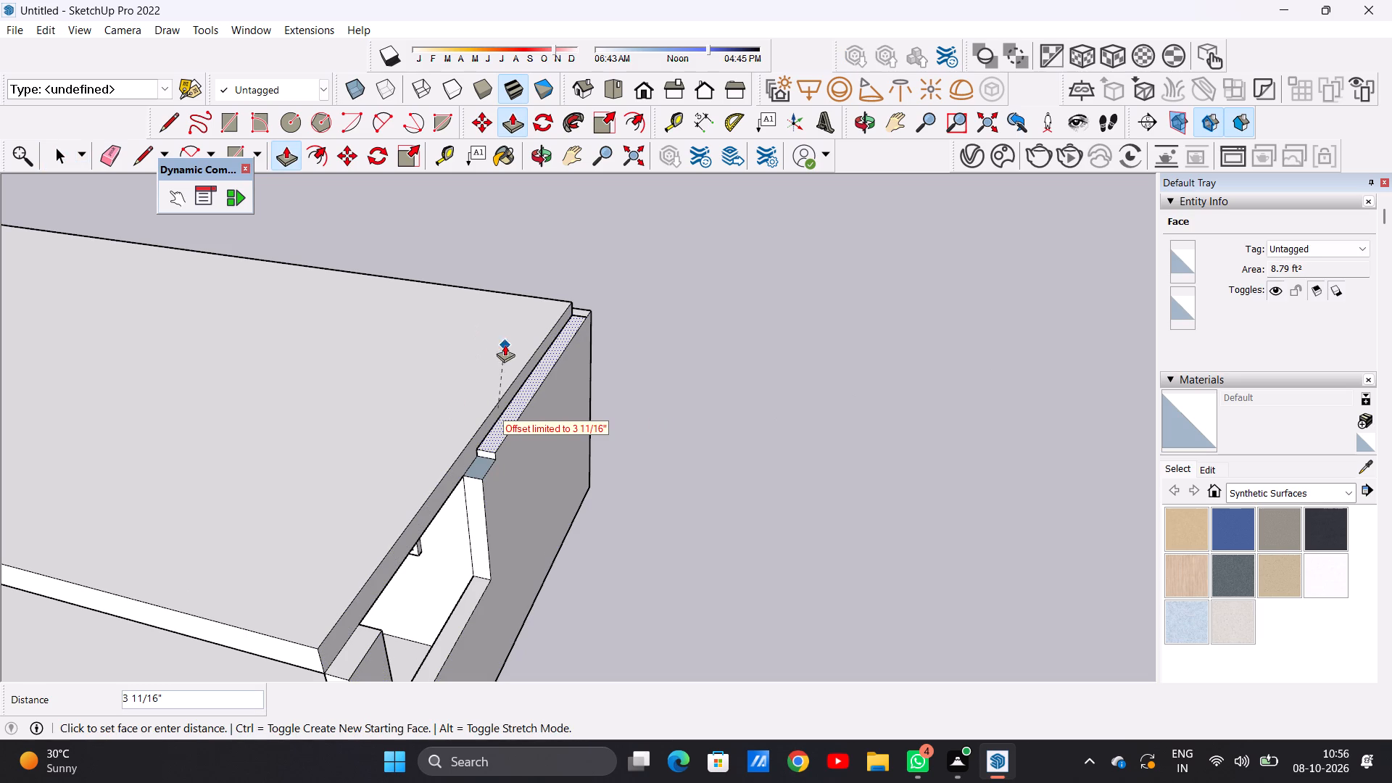
left_click(501, 418)
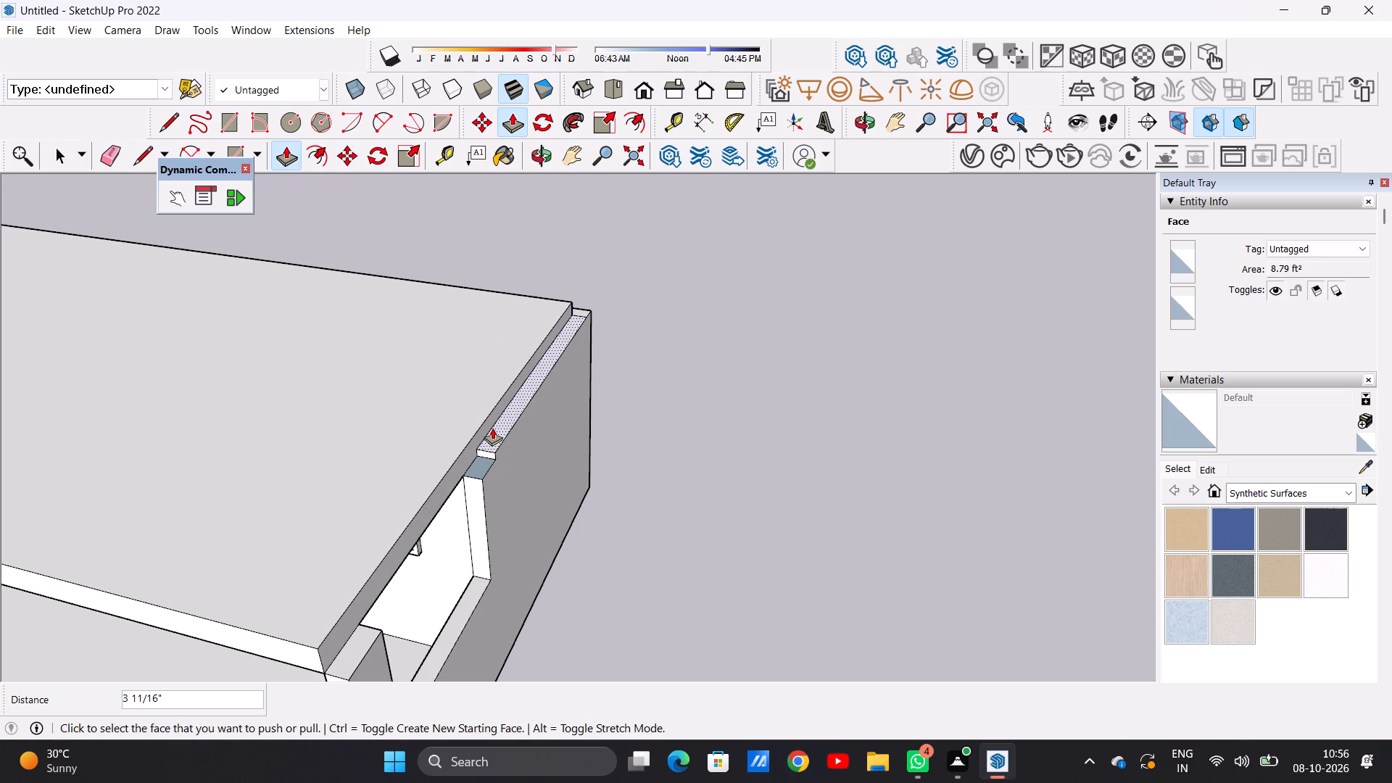
left_click(492, 428)
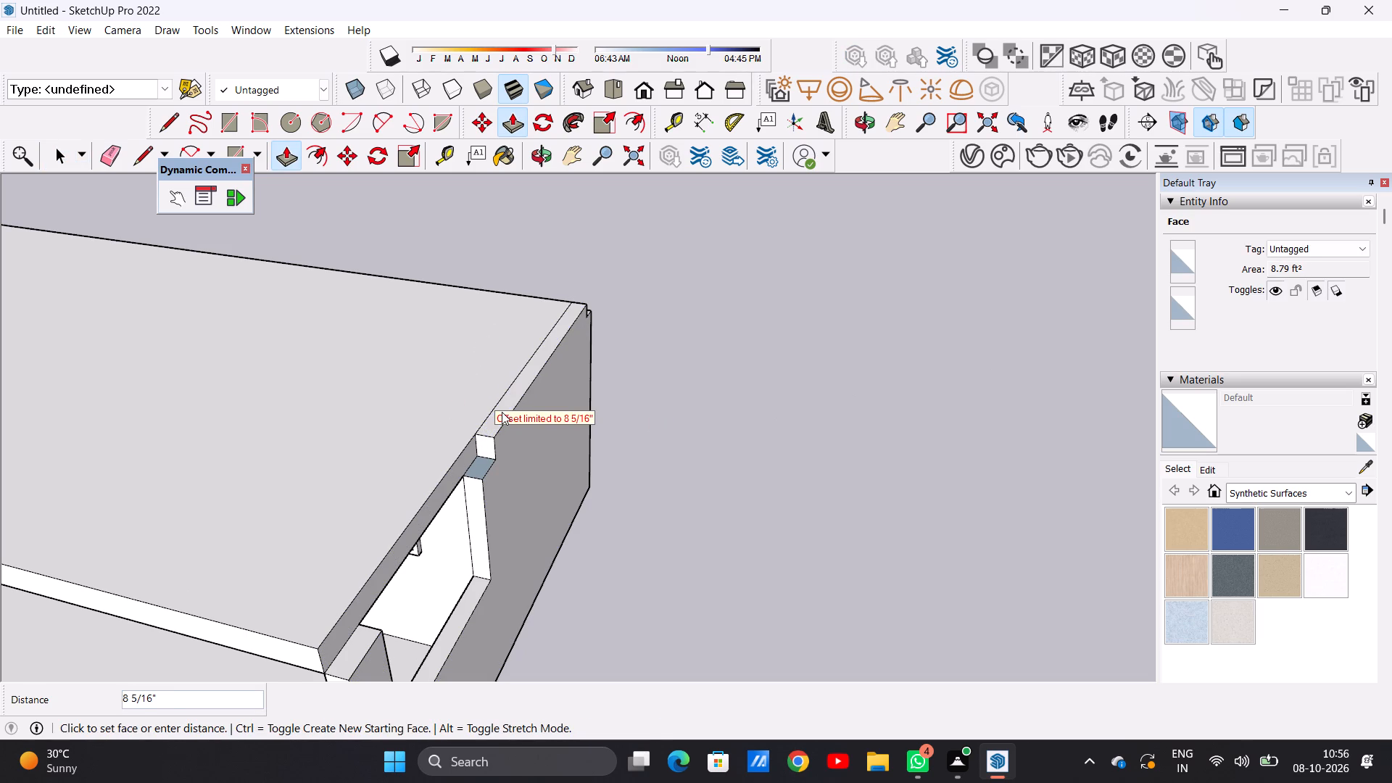
scroll(495, 420, "up", 3)
scroll(497, 426, "down", 1)
scroll(497, 426, "up", 1)
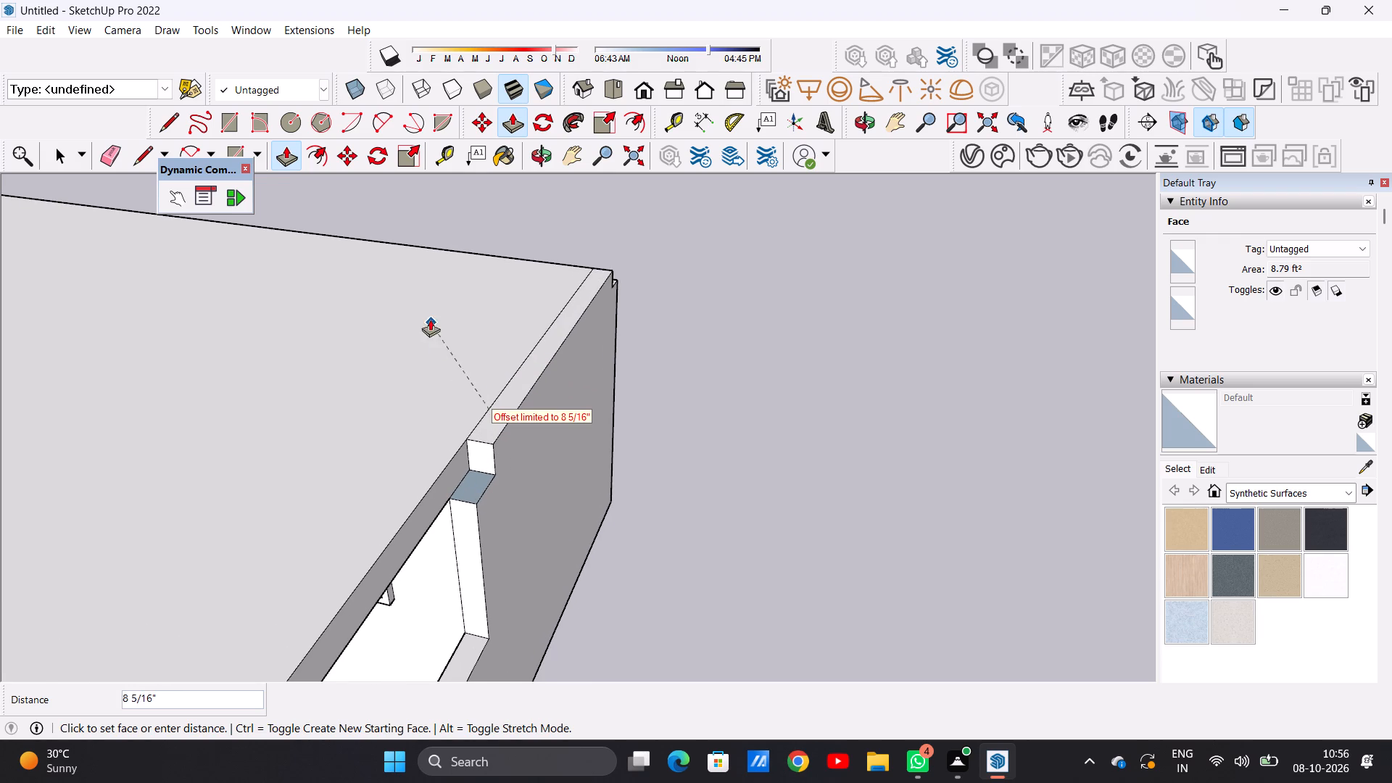
left_click(439, 365)
left_click(484, 427)
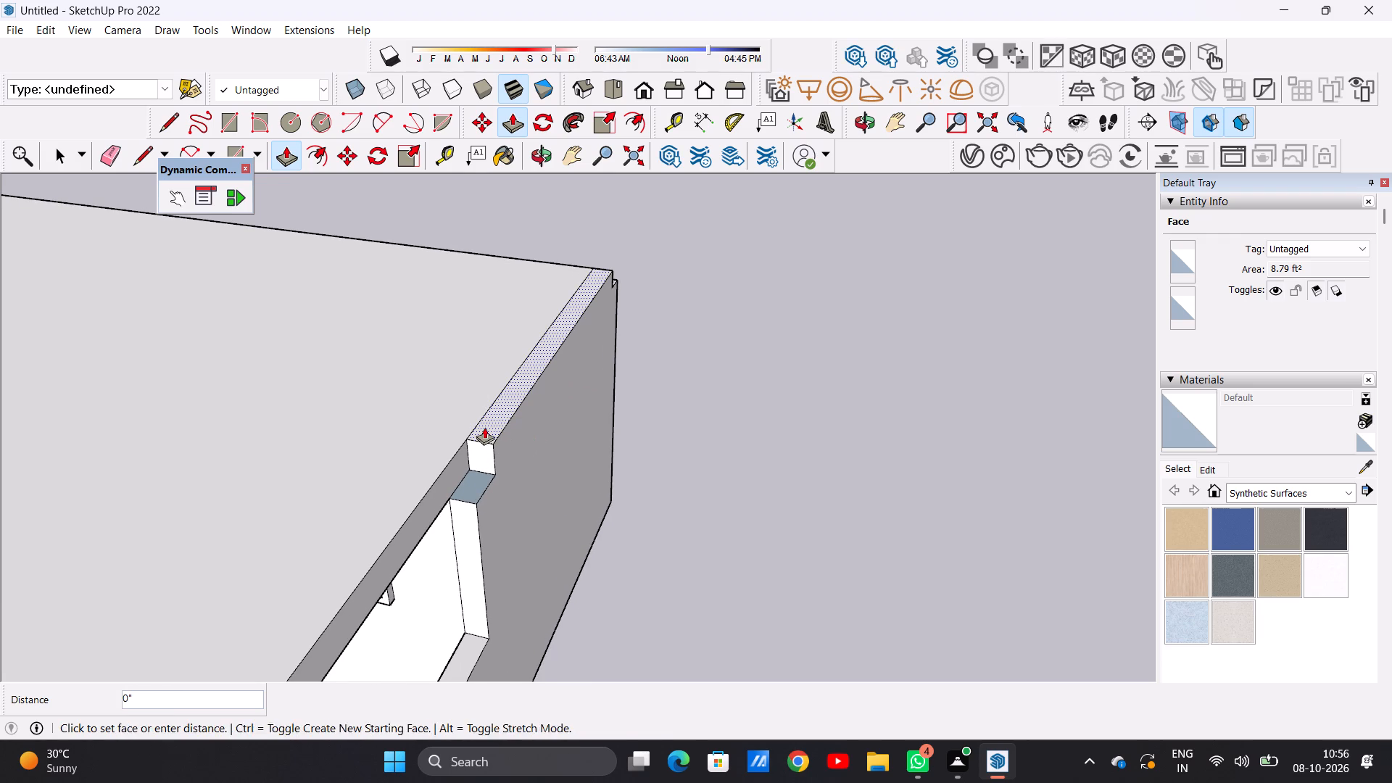
scroll(568, 433, "down", 1)
middle_click(314, 385)
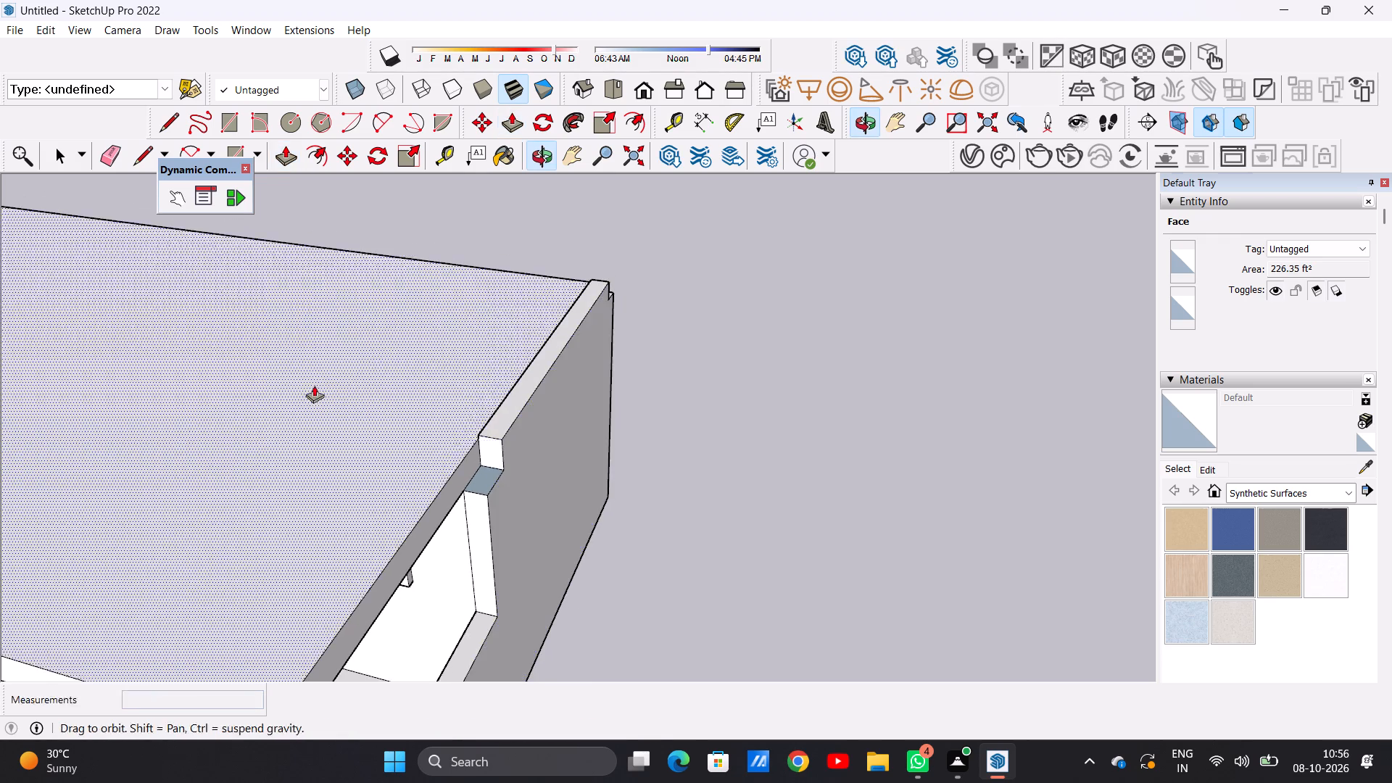
middle_click_drag(321, 385, 671, 397)
middle_click_drag(680, 397, 805, 389)
scroll(668, 392, "down", 1)
scroll(702, 414, "up", 1)
scroll(702, 414, "down", 1)
scroll(702, 414, "up", 2)
scroll(668, 392, "down", 1)
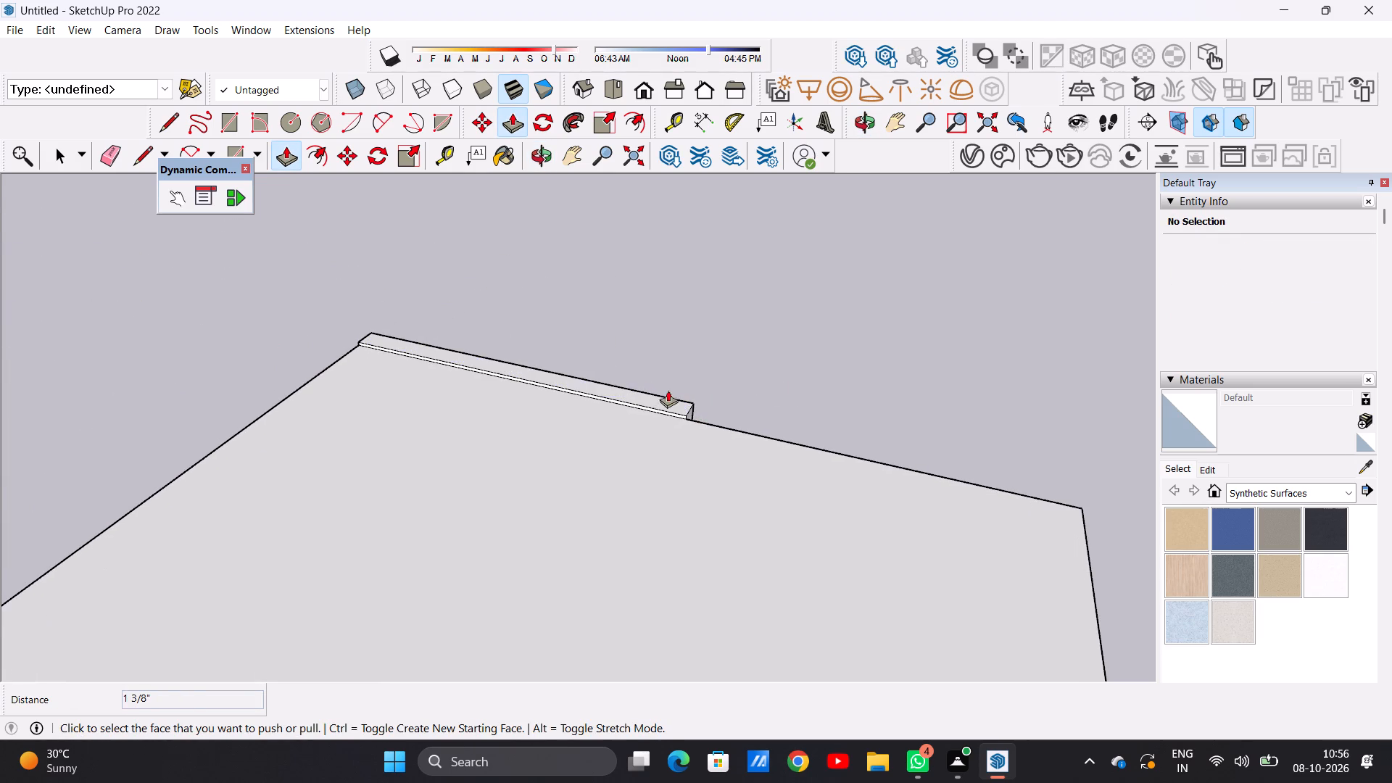
scroll(666, 389, "up", 2)
key("space")
key("space")
key("space")
key("space")
key("space")
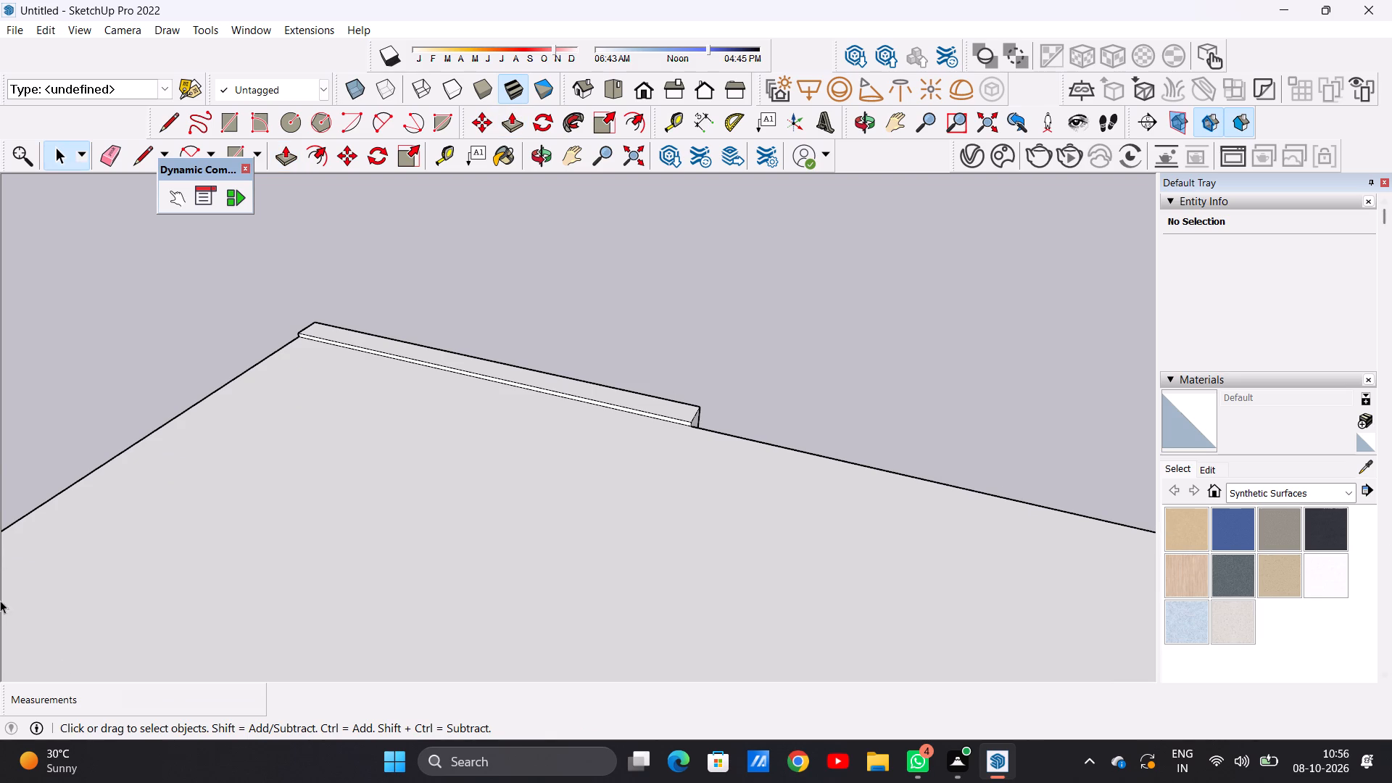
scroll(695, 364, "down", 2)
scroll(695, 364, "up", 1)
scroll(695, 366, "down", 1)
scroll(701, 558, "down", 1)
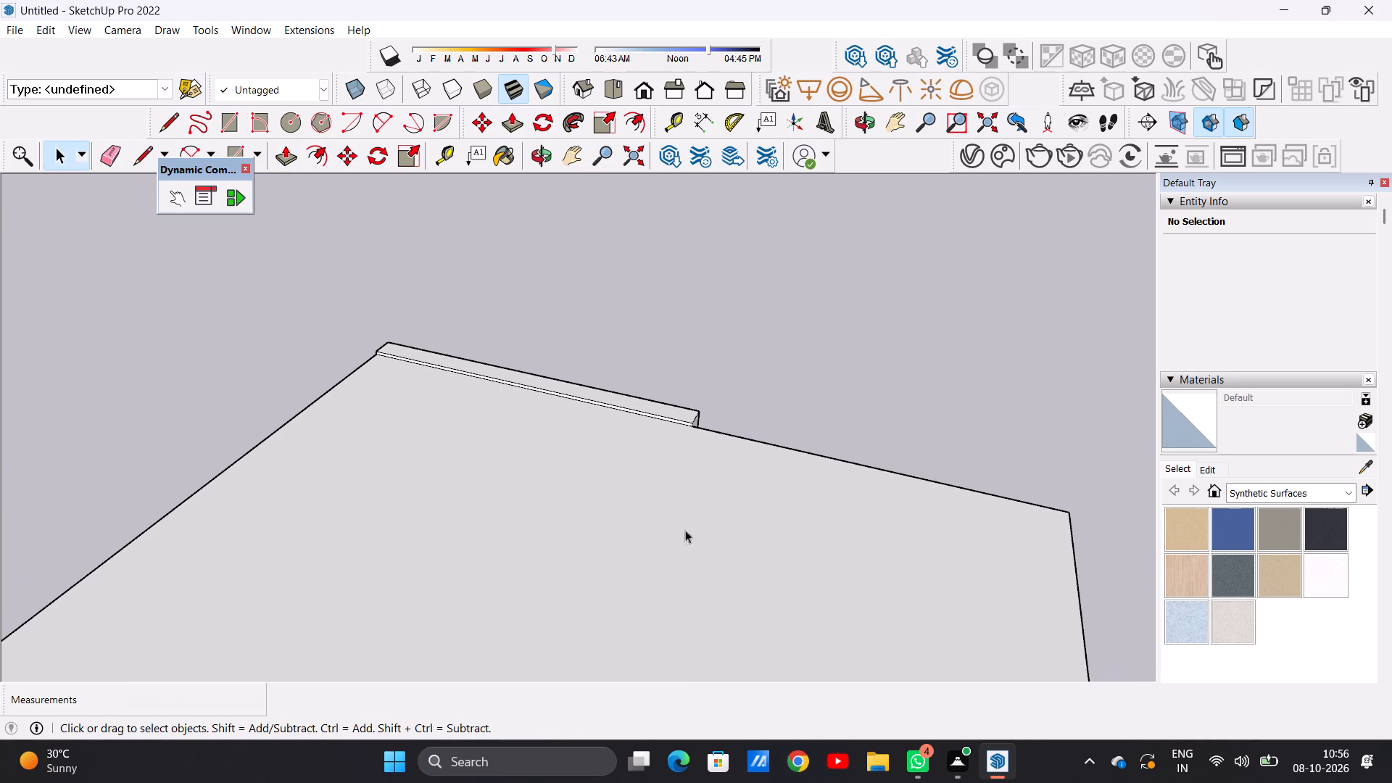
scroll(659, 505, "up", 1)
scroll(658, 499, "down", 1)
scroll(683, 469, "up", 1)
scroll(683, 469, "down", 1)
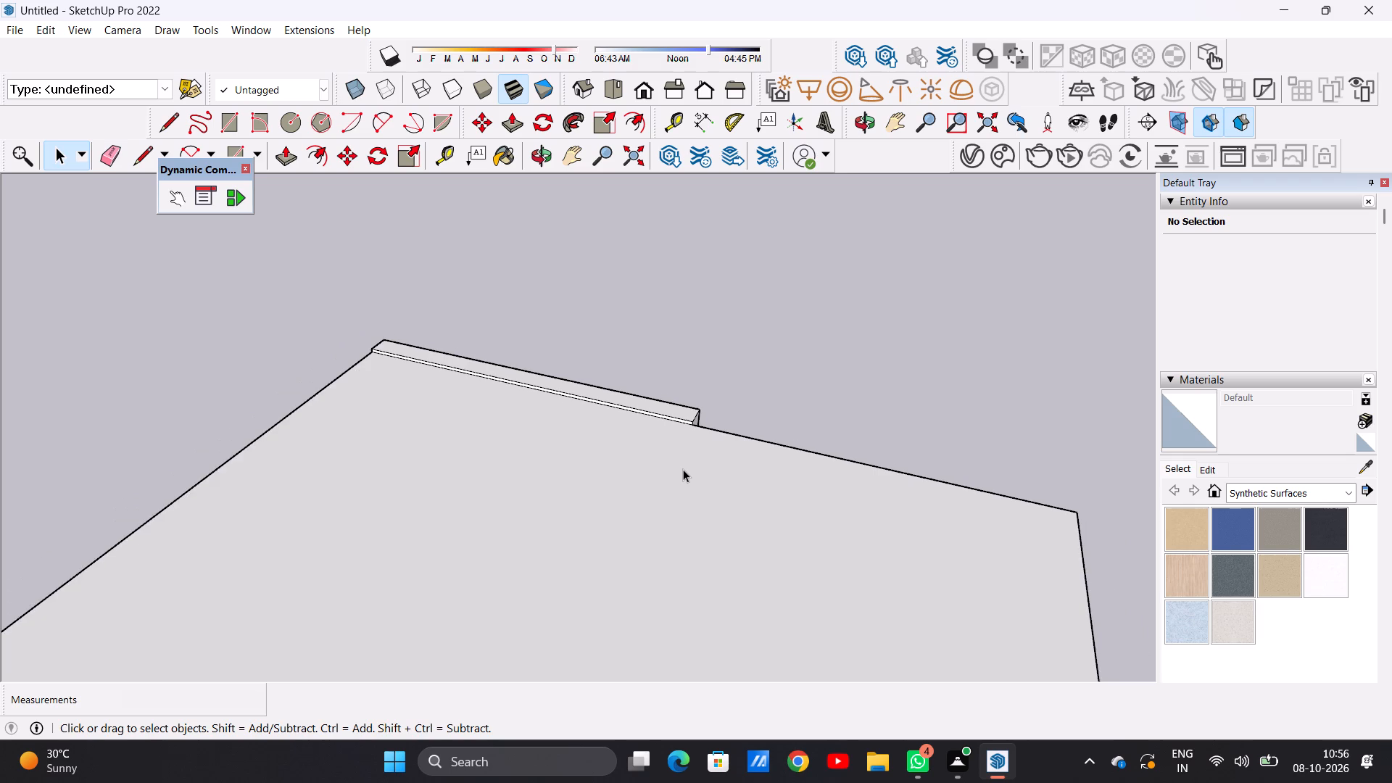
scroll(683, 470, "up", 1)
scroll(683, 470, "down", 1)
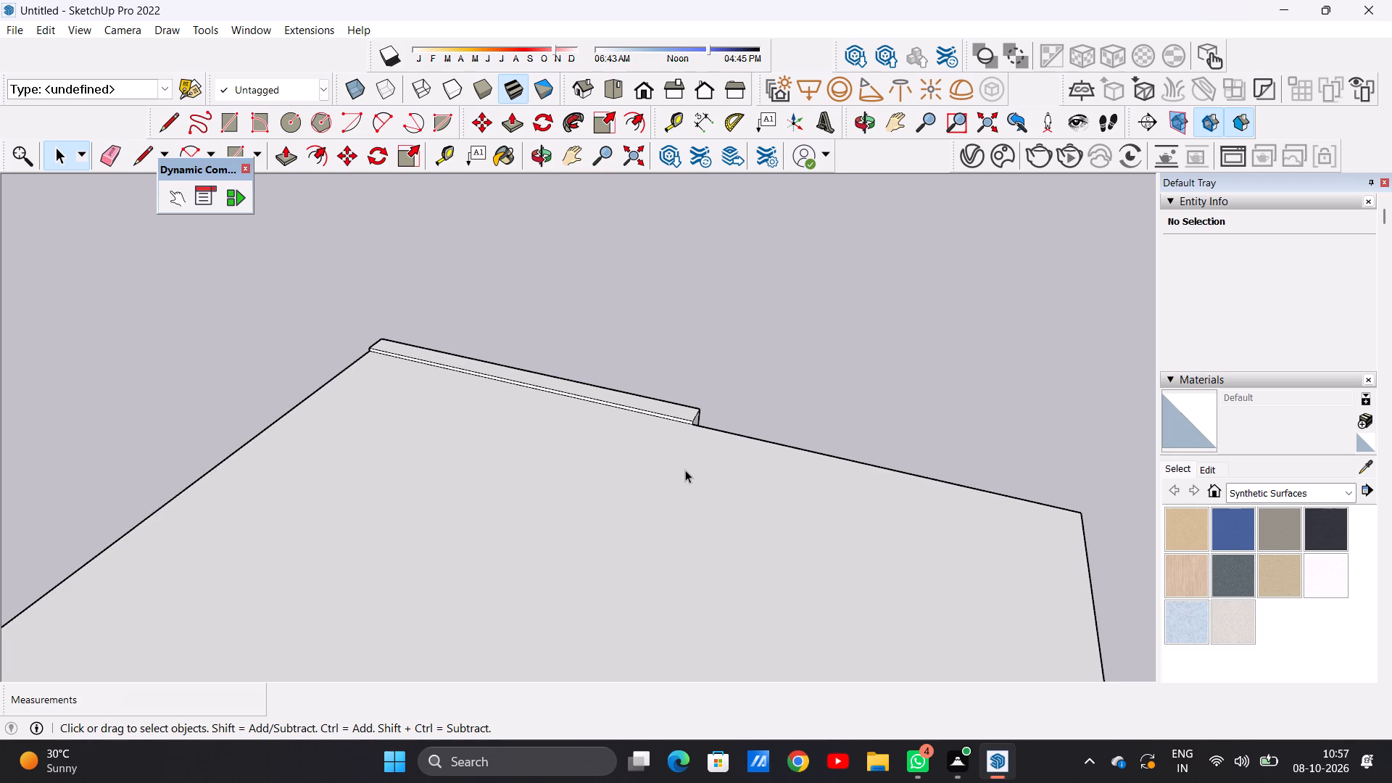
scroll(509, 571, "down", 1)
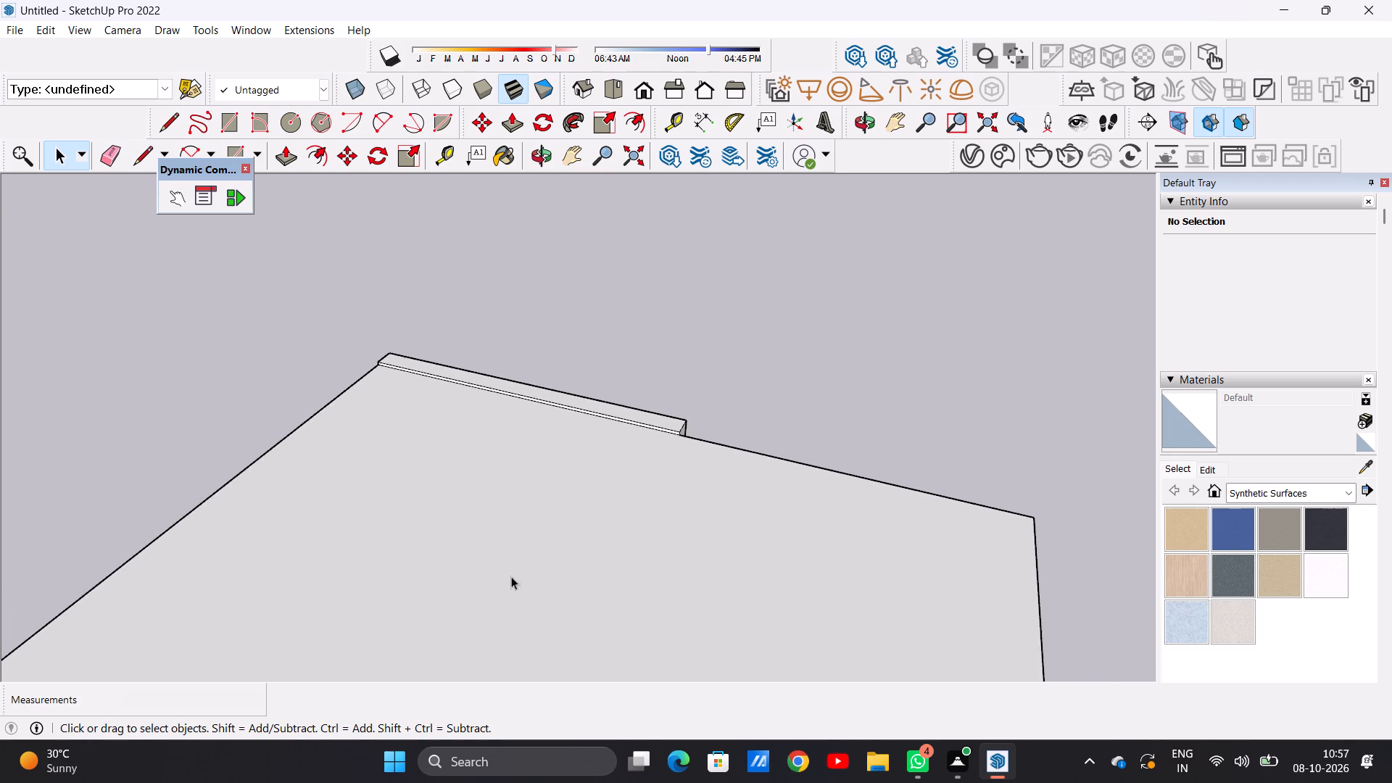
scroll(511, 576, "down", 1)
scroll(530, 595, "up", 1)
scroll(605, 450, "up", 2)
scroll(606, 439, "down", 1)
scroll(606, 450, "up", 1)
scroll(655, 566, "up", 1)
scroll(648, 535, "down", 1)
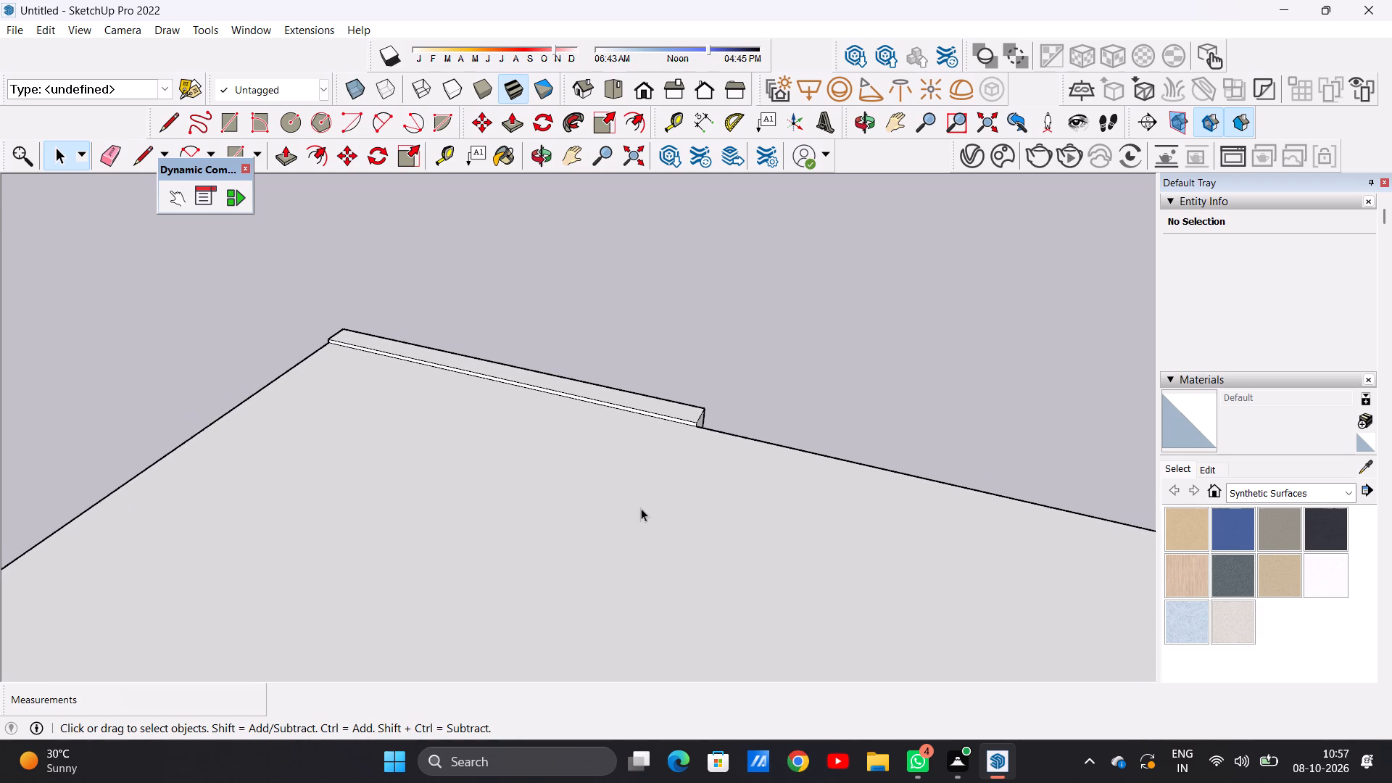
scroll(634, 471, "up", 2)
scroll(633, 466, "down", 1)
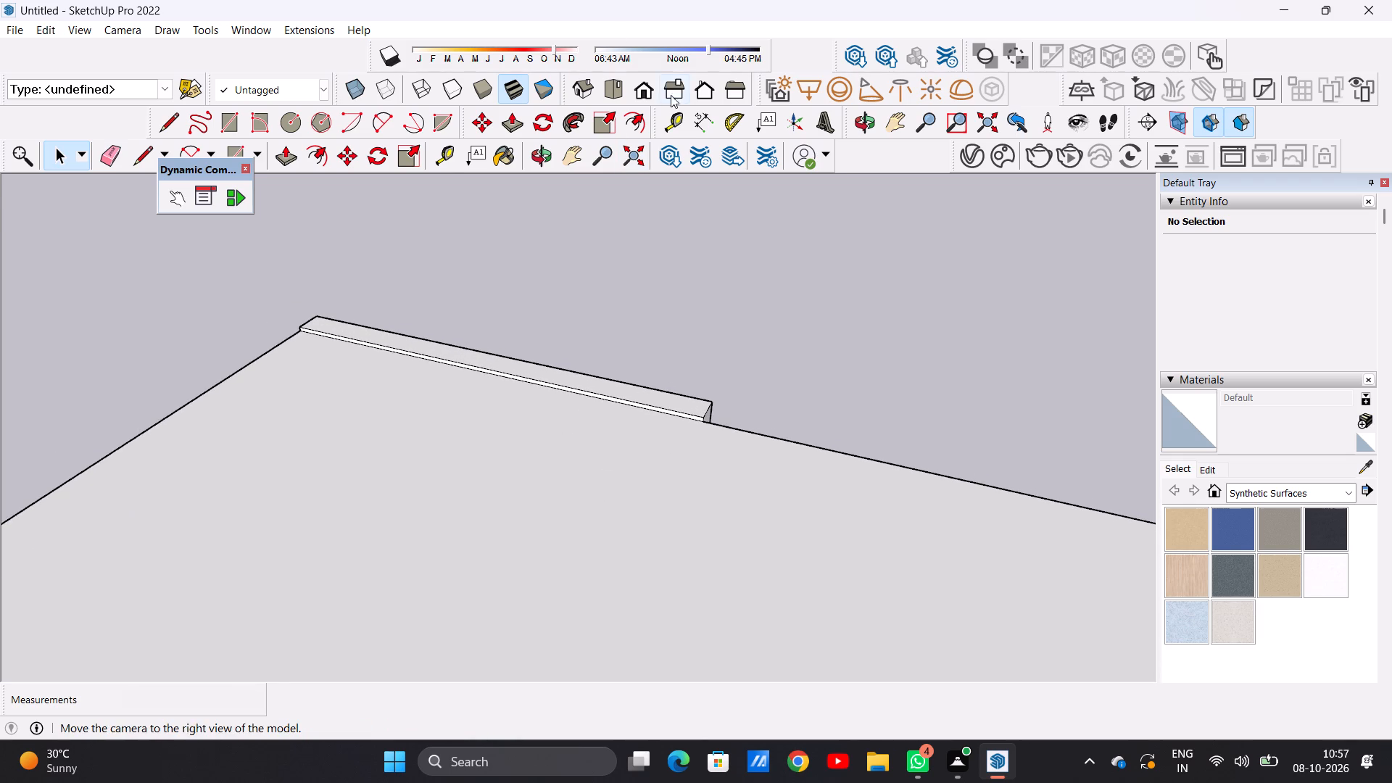
Examine the end wall and roof edge in the standard front and top views.
left_click(647, 96)
scroll(695, 439, "up", 1)
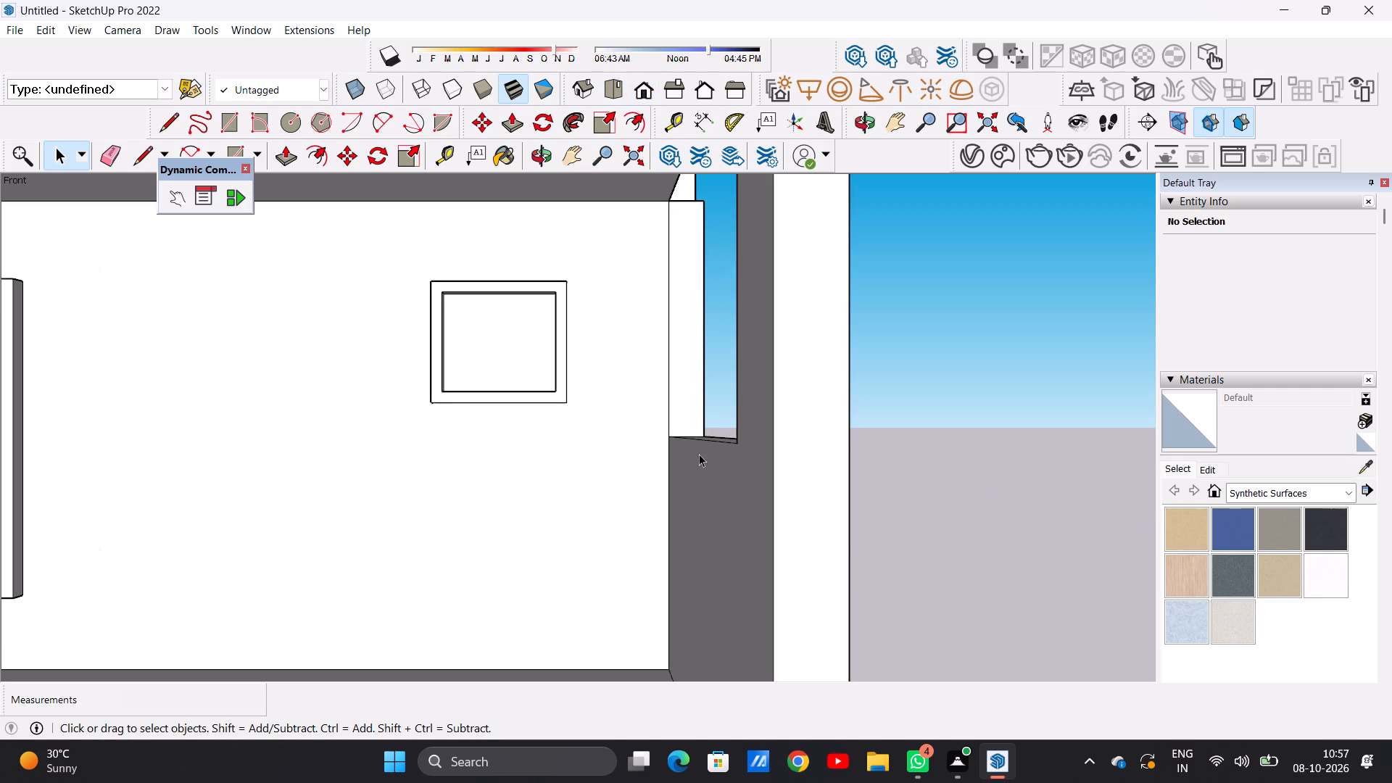
scroll(700, 463, "down", 1)
scroll(734, 462, "up", 3)
scroll(782, 463, "down", 1)
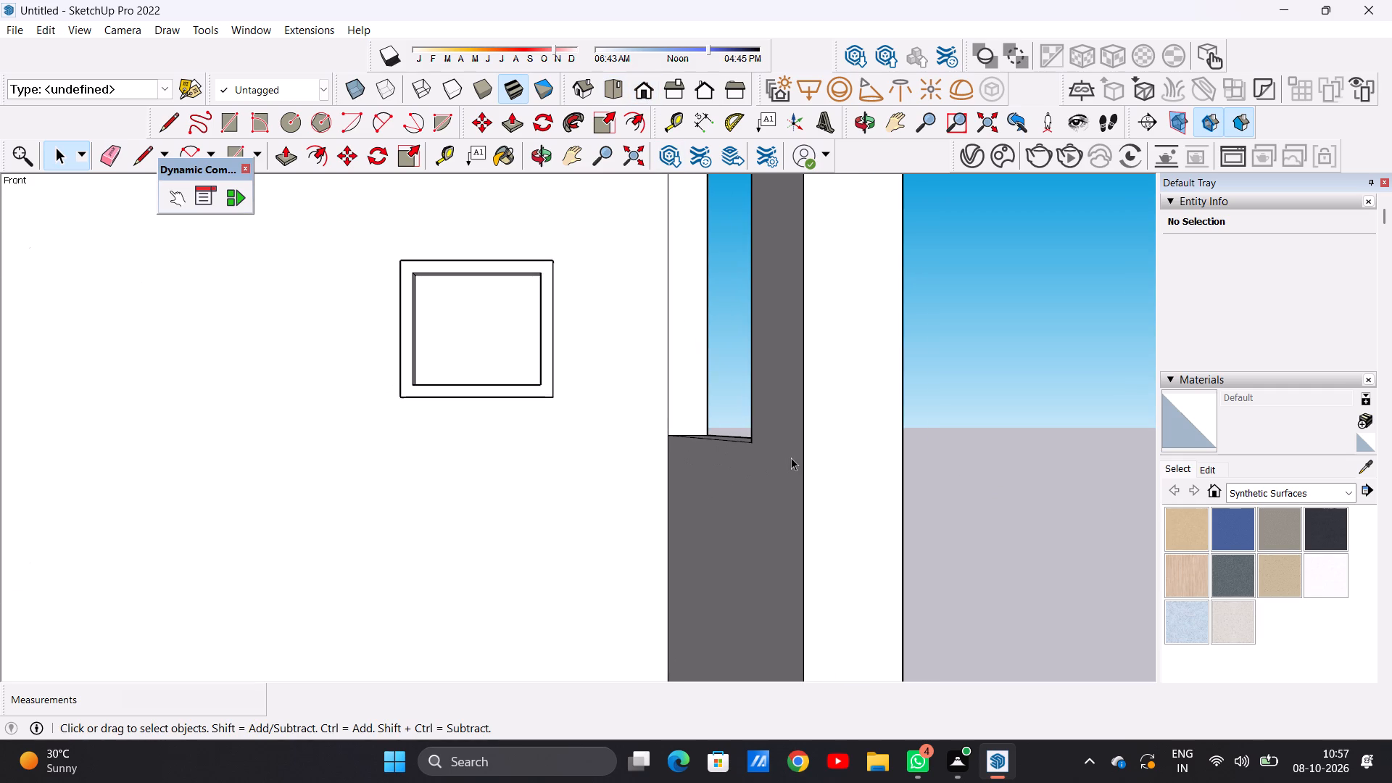
scroll(791, 457, "down", 1)
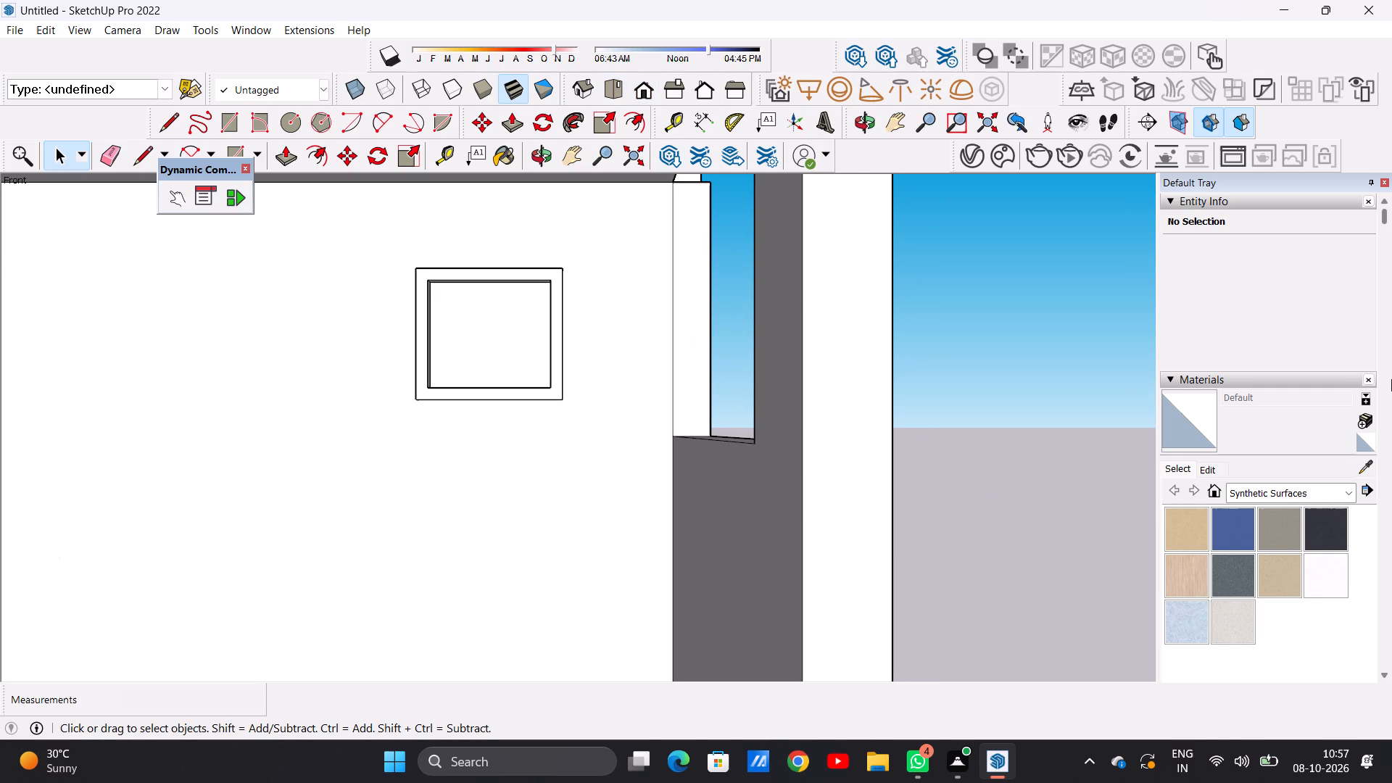
left_click(637, 91)
left_click(621, 91)
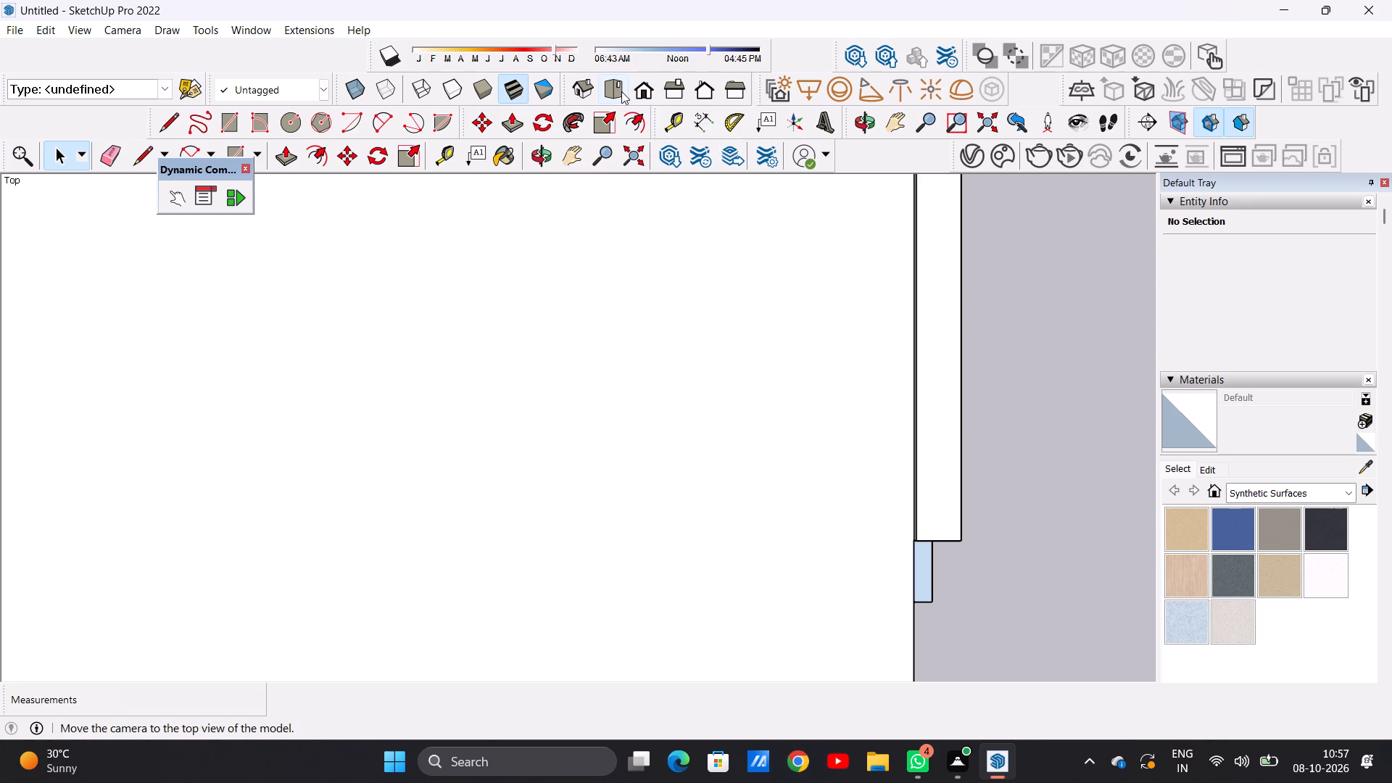
scroll(645, 416, "up", 1)
scroll(650, 399, "down", 1)
scroll(660, 431, "up", 2)
scroll(666, 418, "down", 2)
scroll(694, 404, "up", 1)
scroll(694, 404, "down", 1)
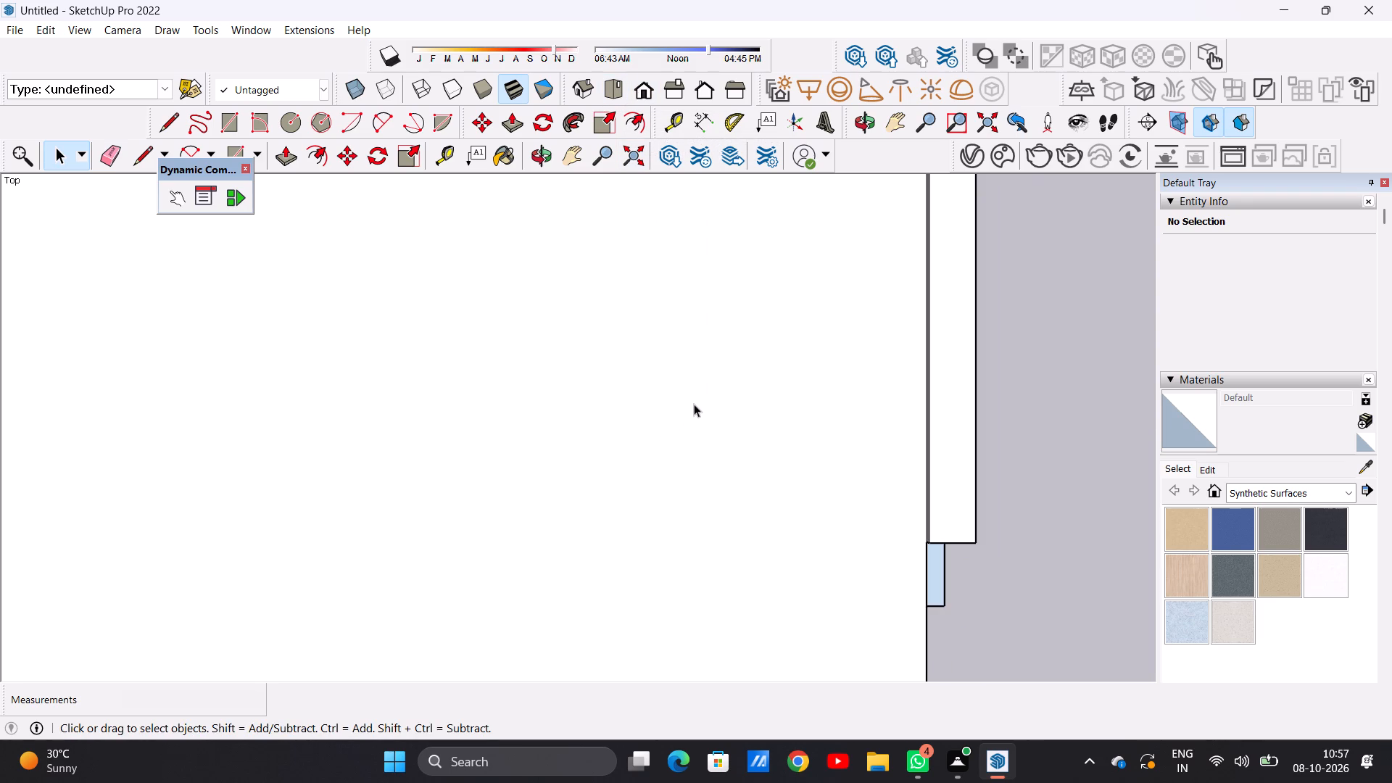
scroll(698, 385, "down", 1)
scroll(686, 558, "down", 1)
scroll(721, 482, "down", 1)
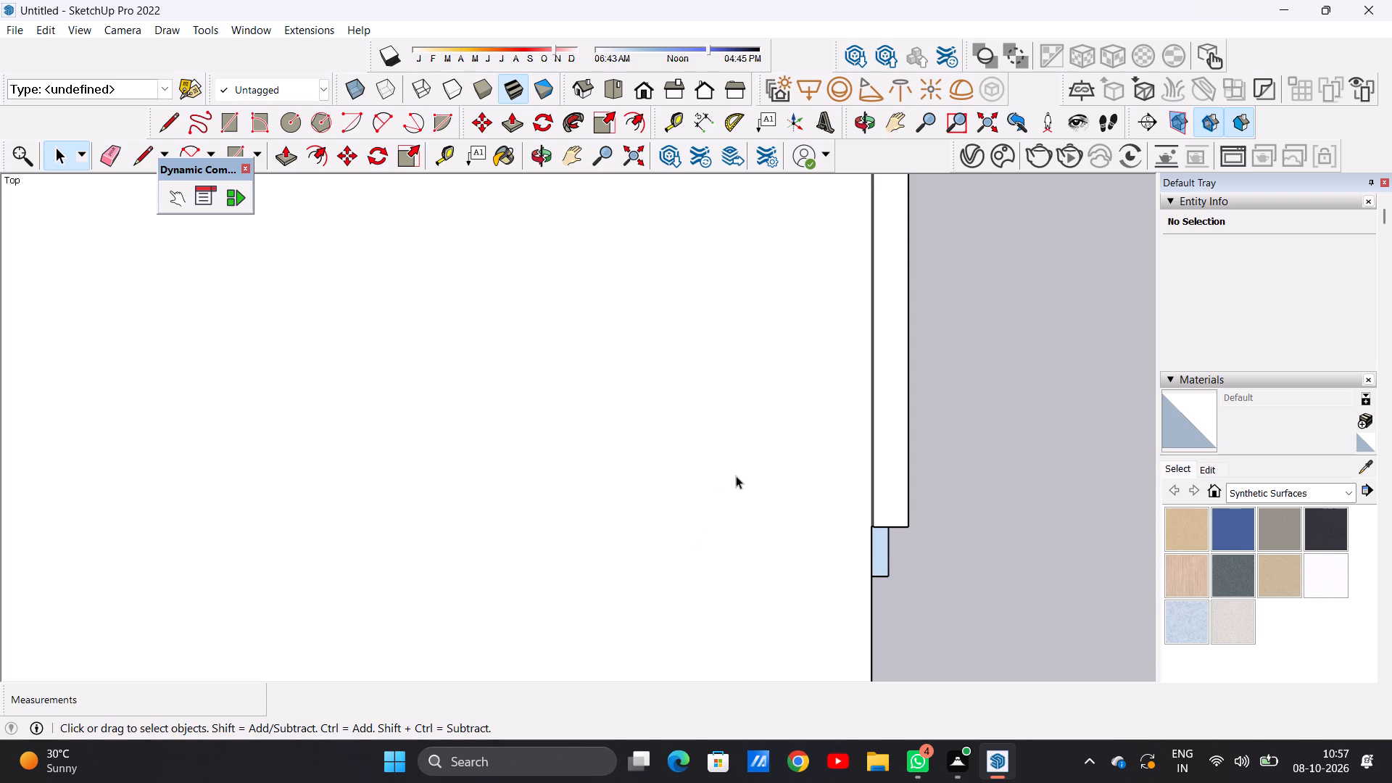
scroll(698, 525, "up", 1)
scroll(710, 518, "down", 2)
scroll(747, 478, "up", 1)
scroll(747, 478, "down", 1)
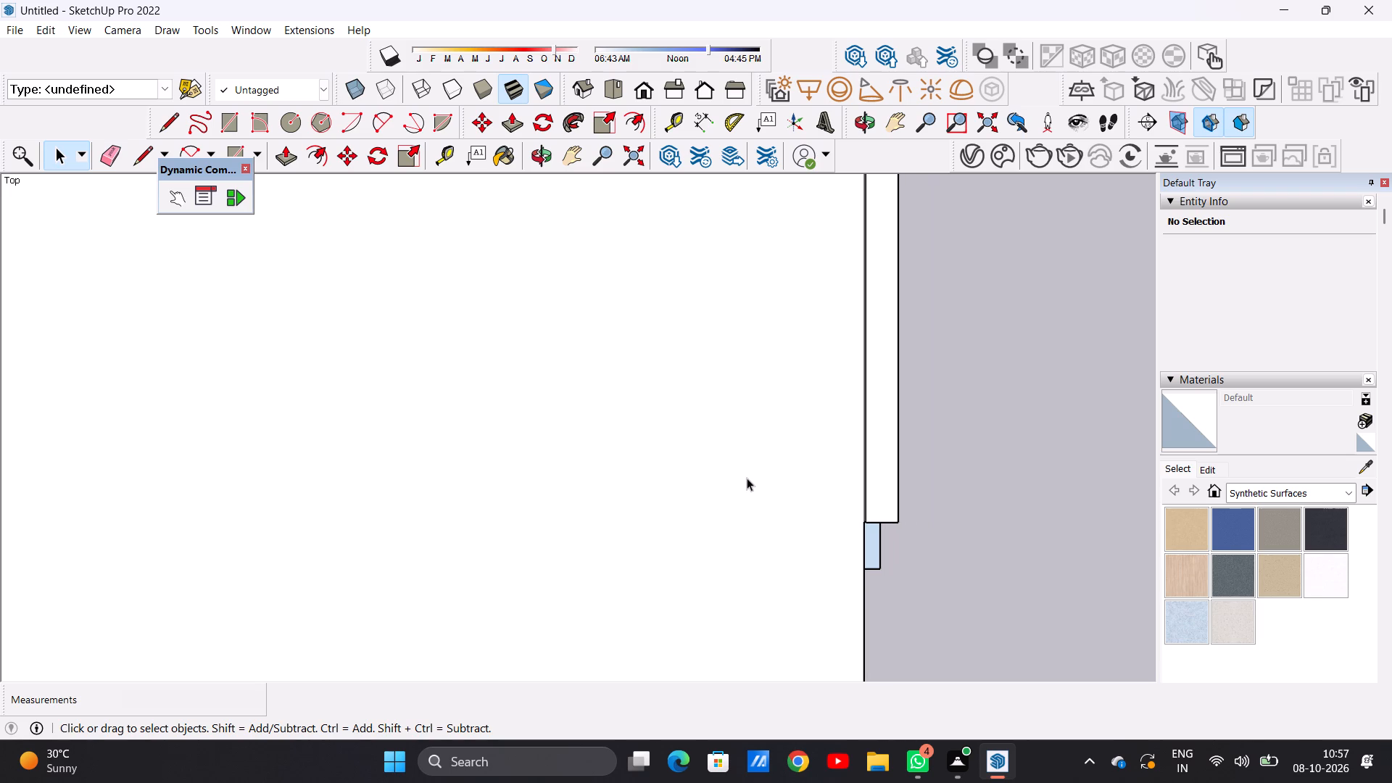
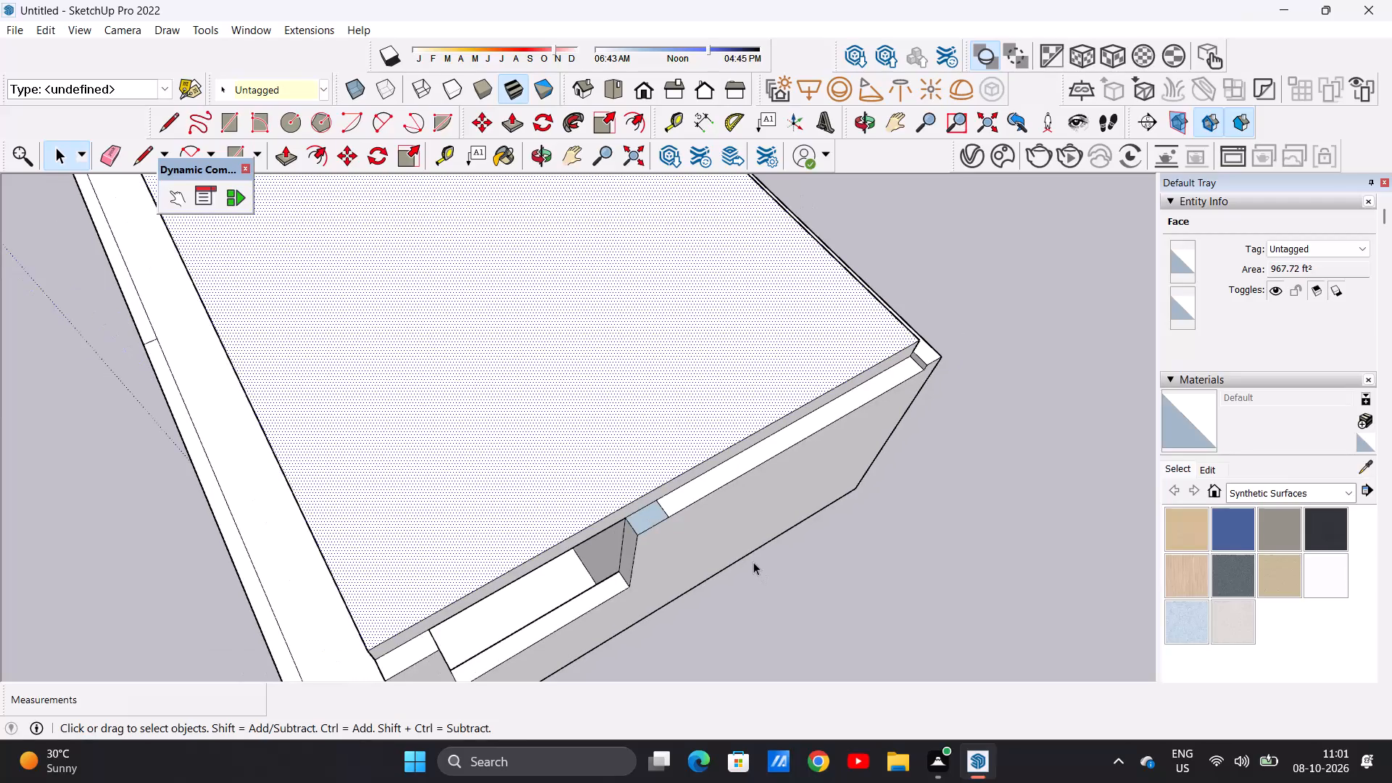
Push/Pull the long top face of the end wall beyond the window opening up 3 11/16", plus another 8 5/16" to the roof slab's level.
scroll(671, 502, "up", 1)
scroll(673, 500, "down", 1)
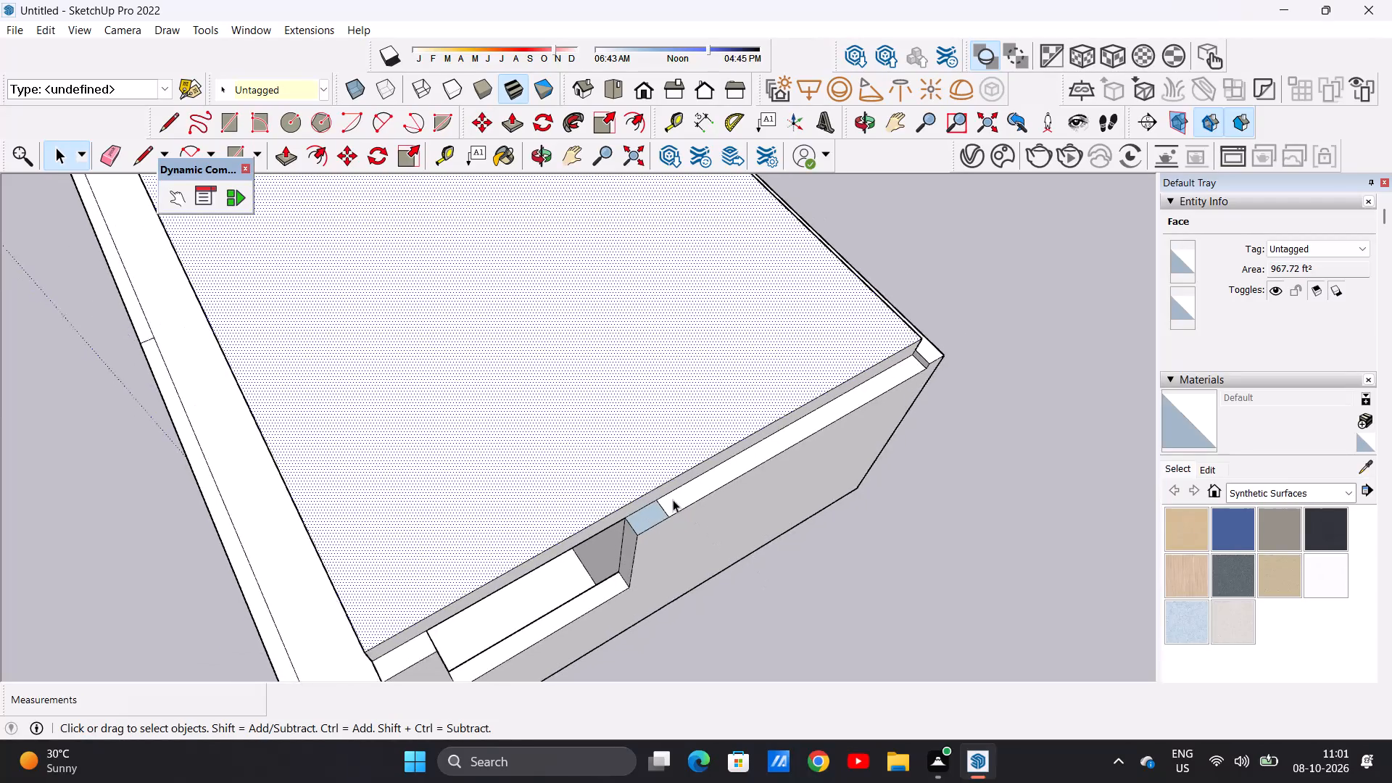
scroll(673, 500, "up", 6)
left_click(841, 613)
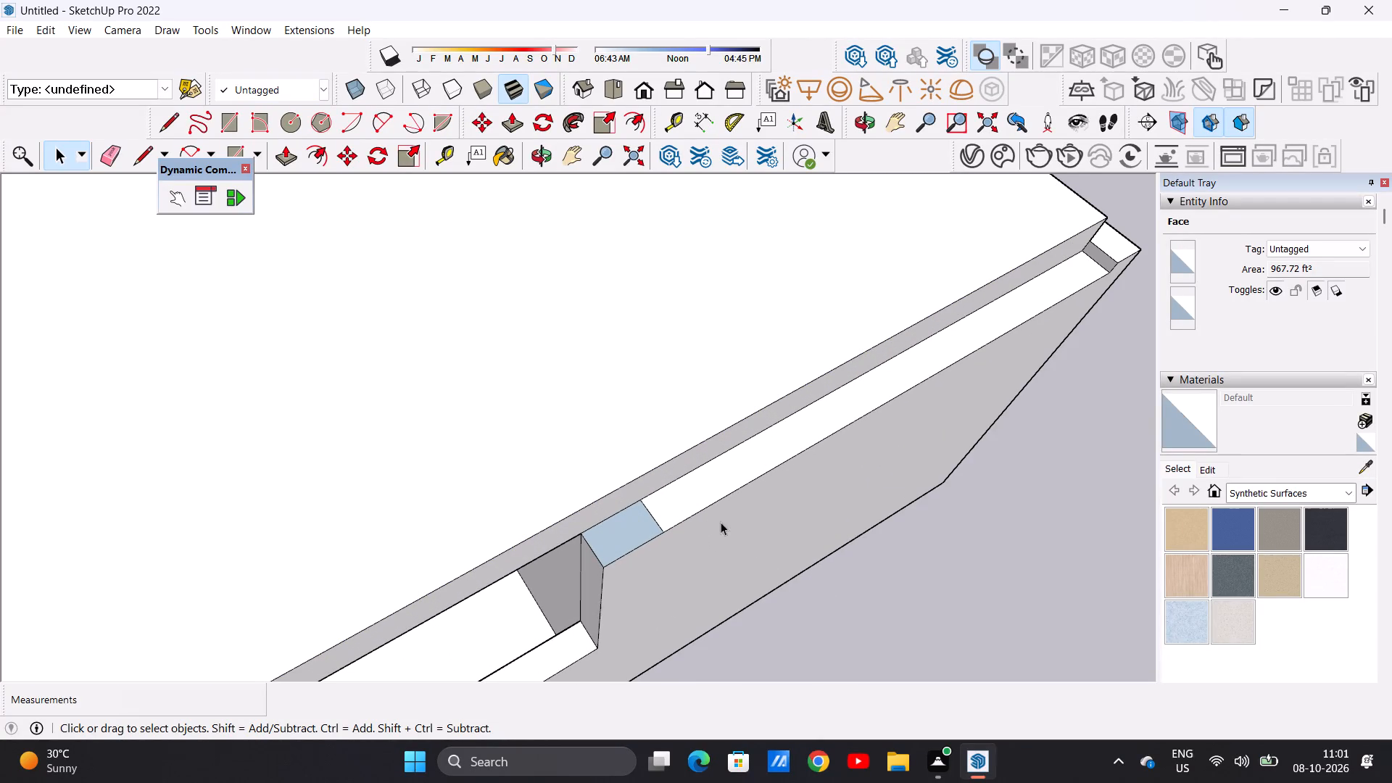
key("p")
left_click(691, 492)
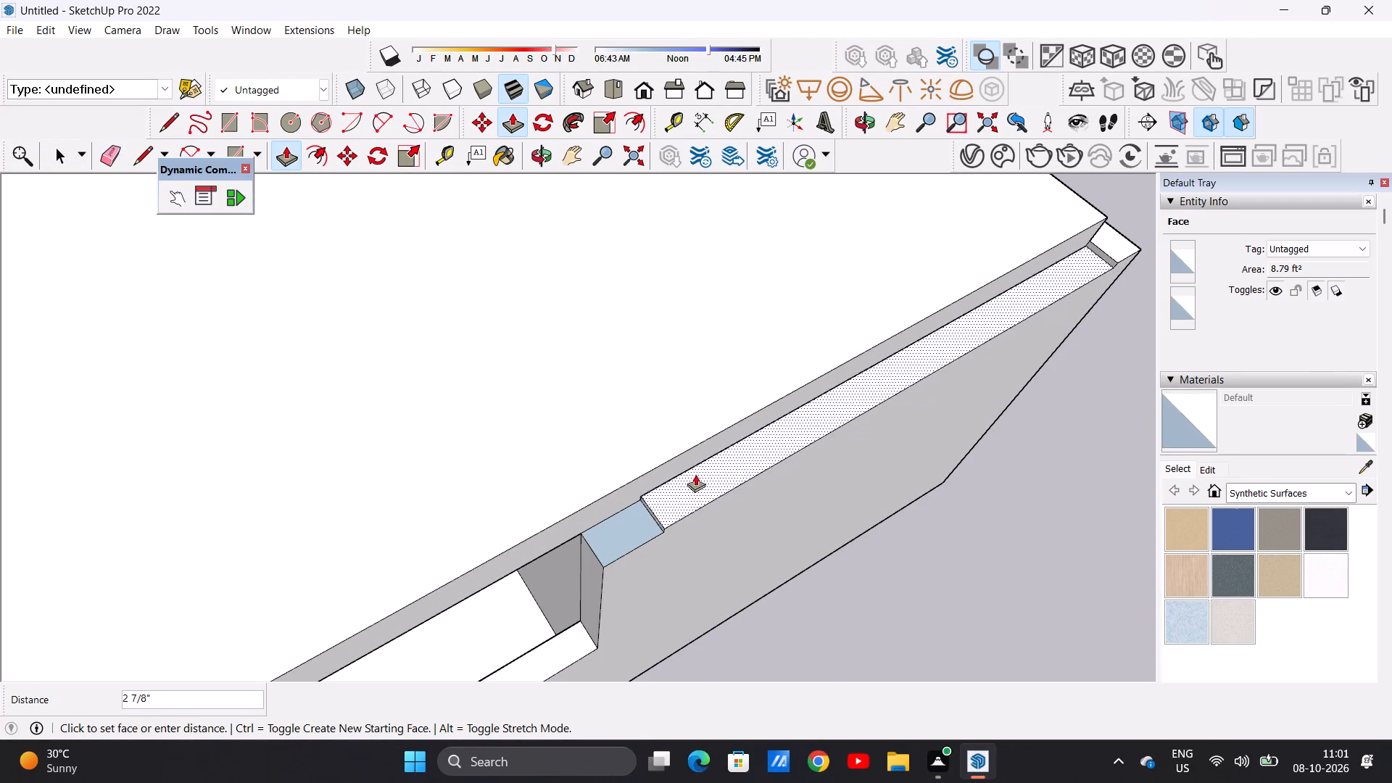
left_click(663, 471)
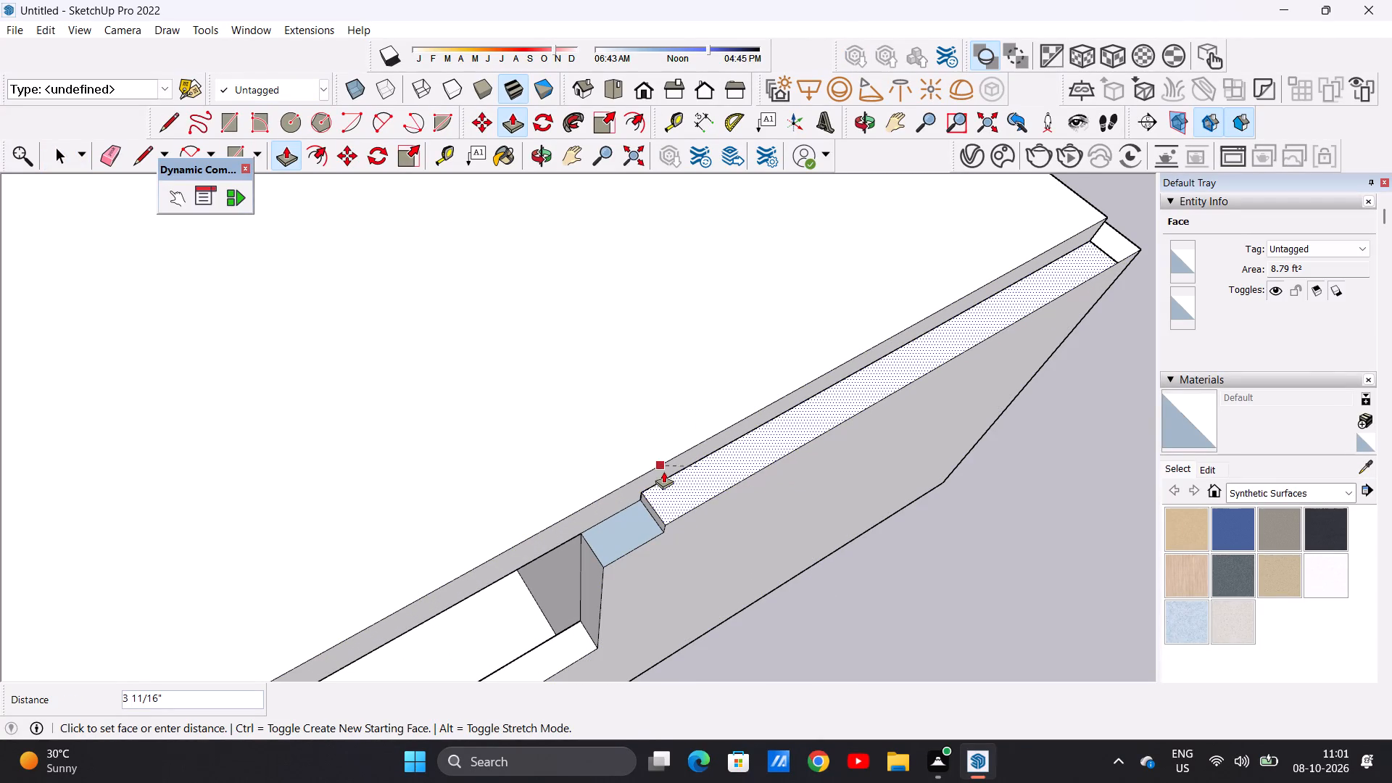
left_click(674, 485)
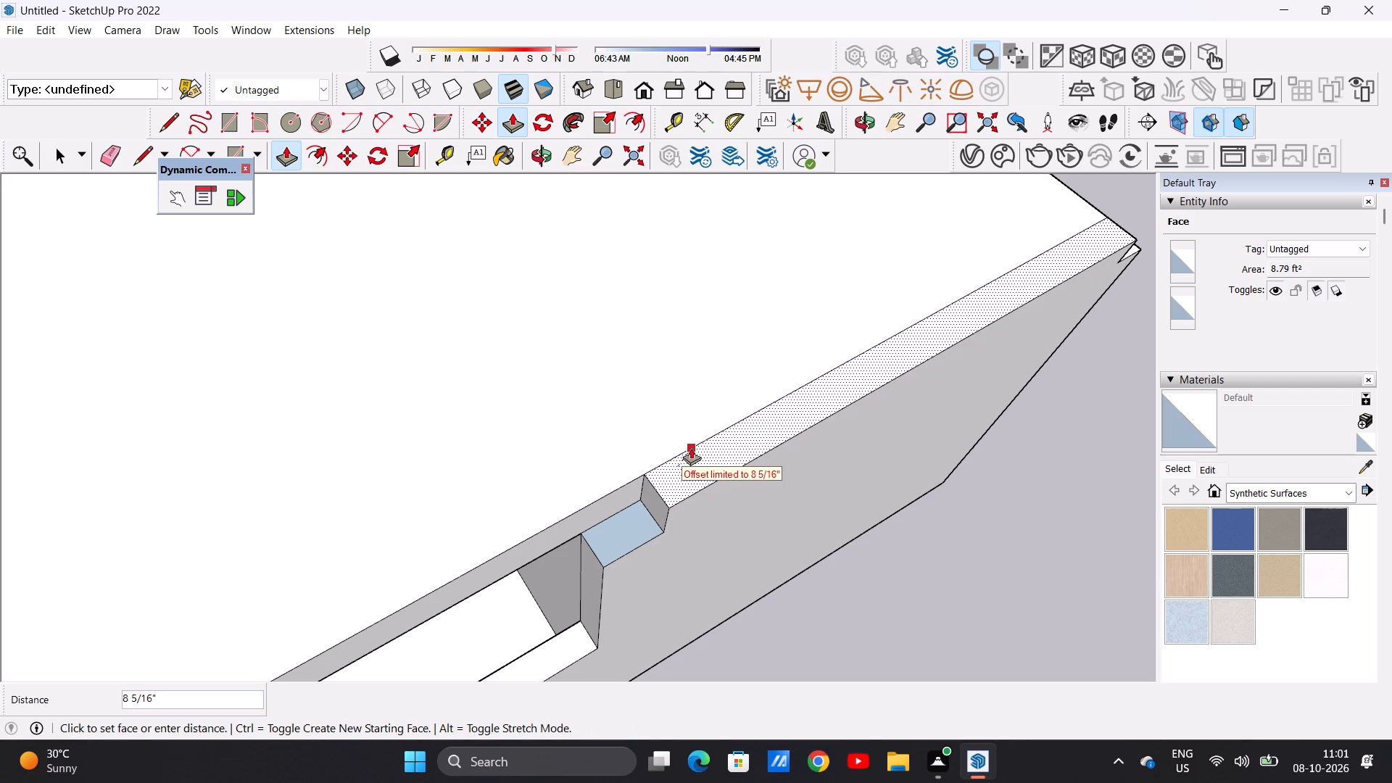
left_click(688, 442)
Push/Pull the same end wall's long top face up a further 10' above the roof slab.
left_click(695, 462)
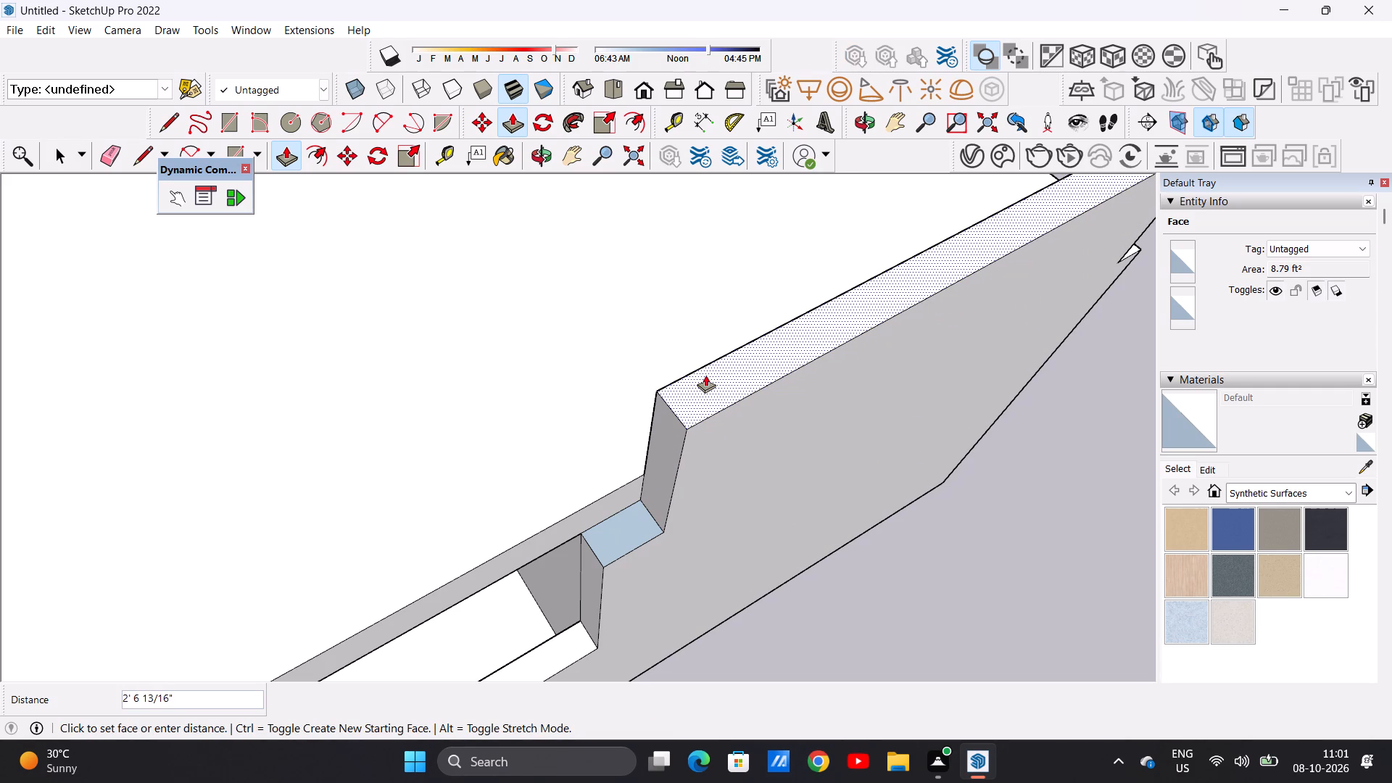
type("10'")
key("Return")
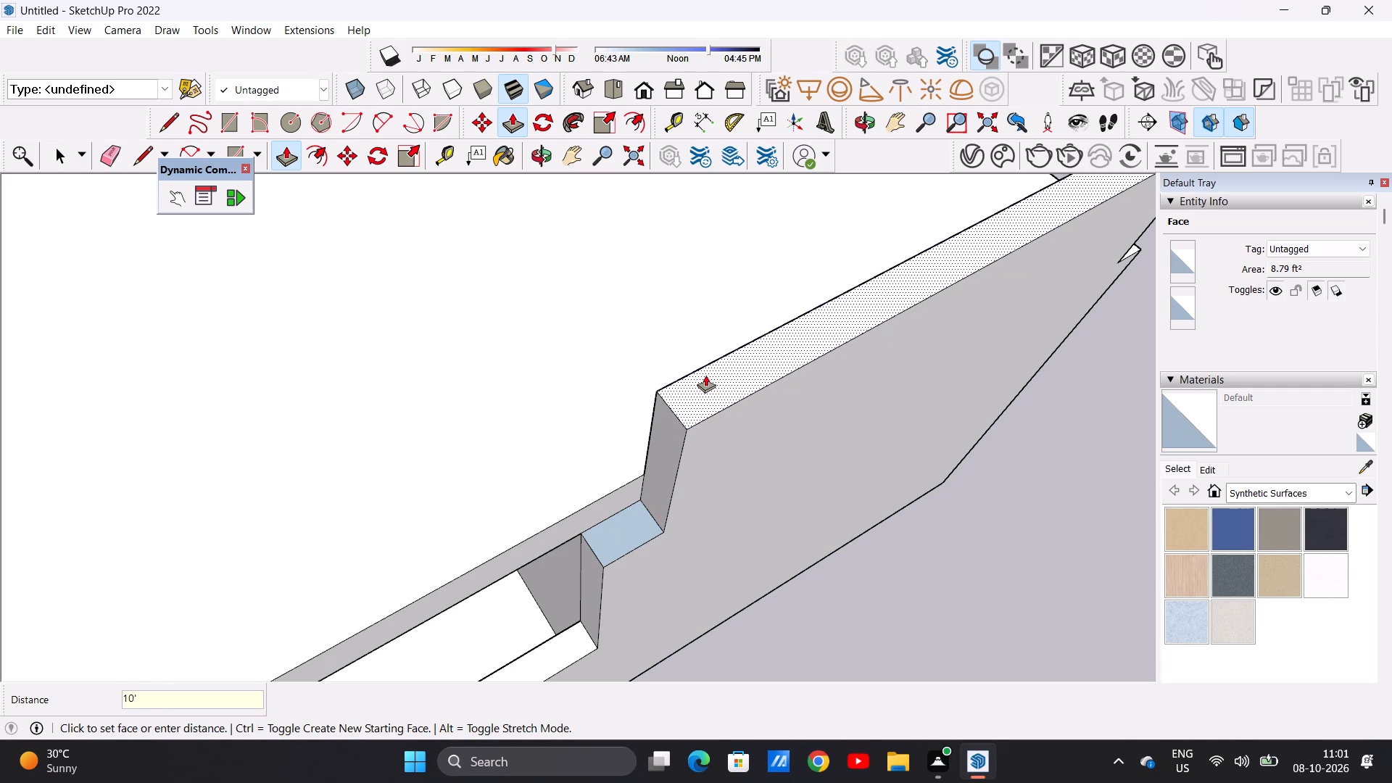
key("space")
Examine the raised end wall, its window opening and the roof slab from above, and the house's front facade.
scroll(705, 375, "up", 1)
scroll(629, 441, "down", 4)
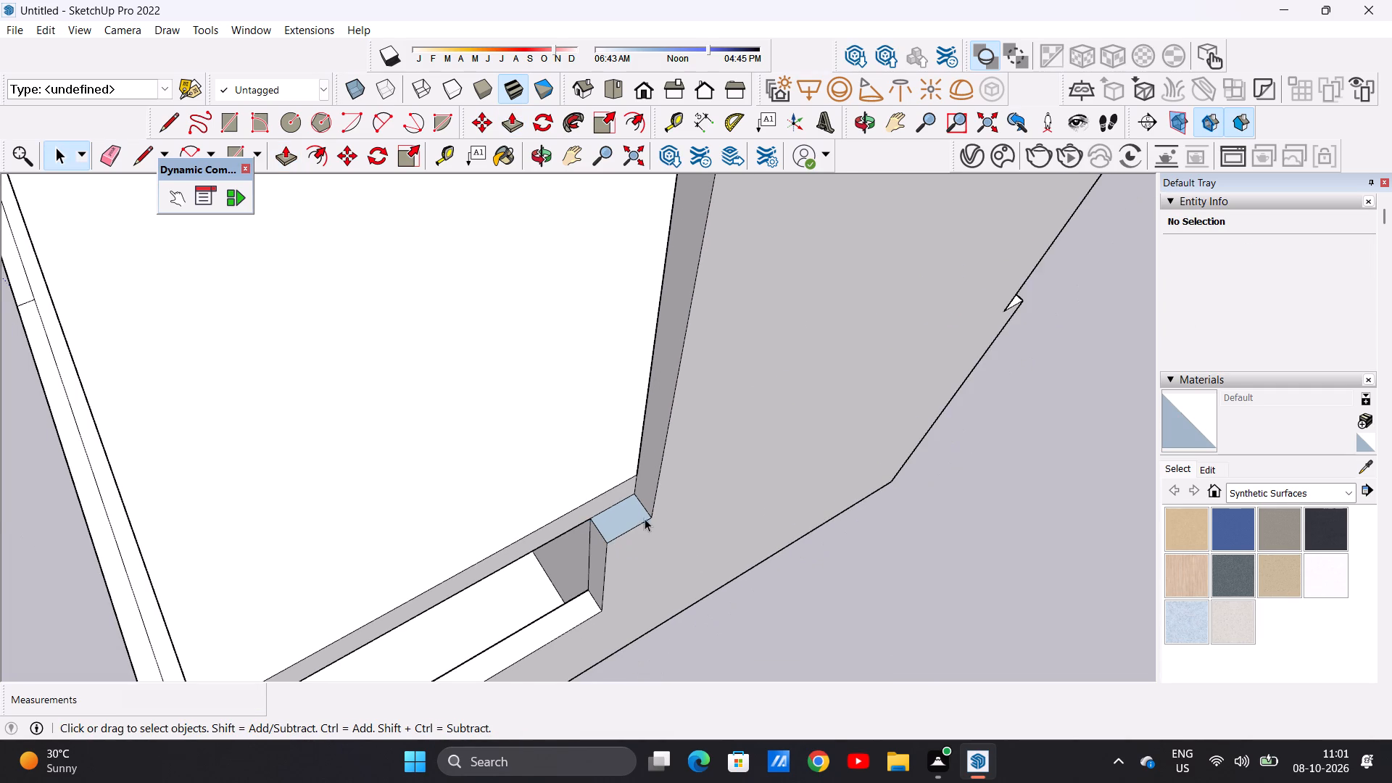
scroll(653, 518, "down", 1)
scroll(656, 520, "up", 1)
scroll(658, 519, "down", 2)
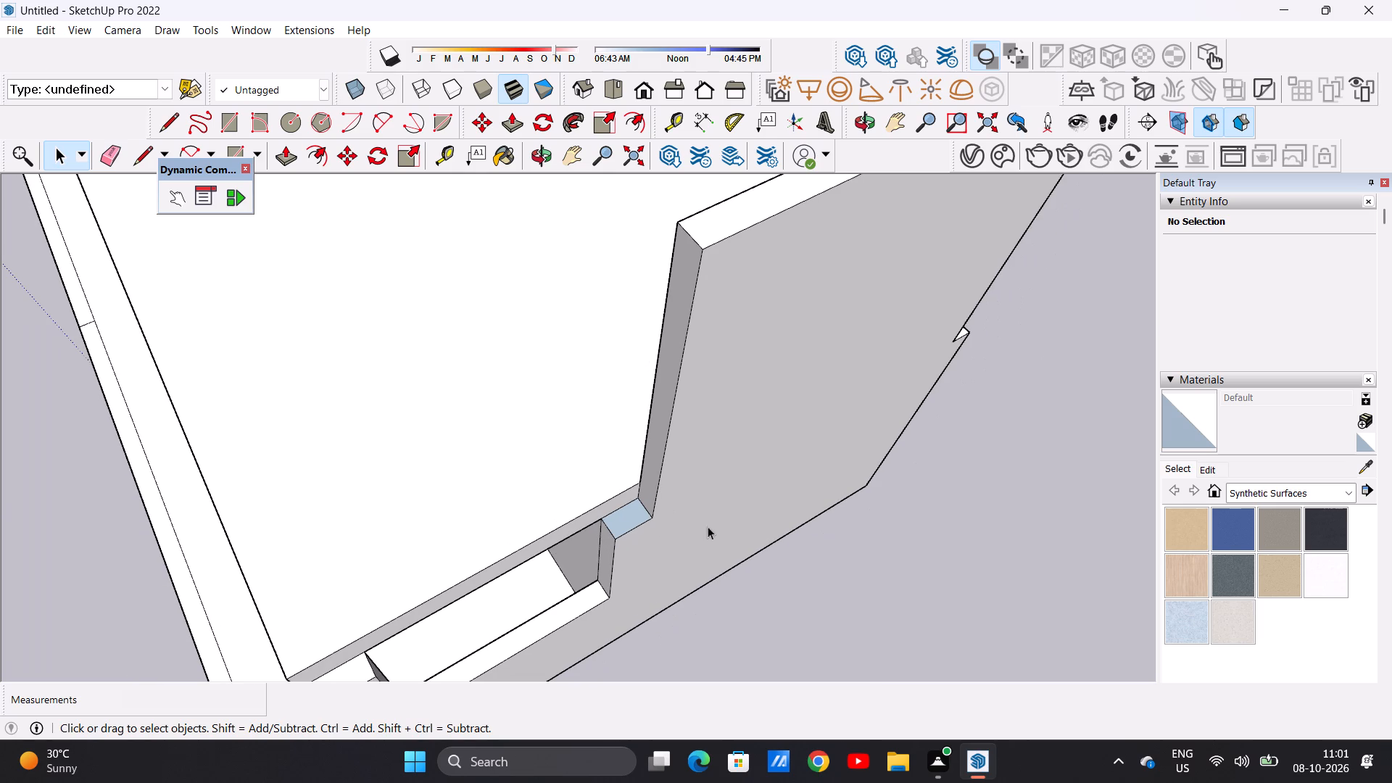
left_click(745, 553)
scroll(424, 447, "down", 1)
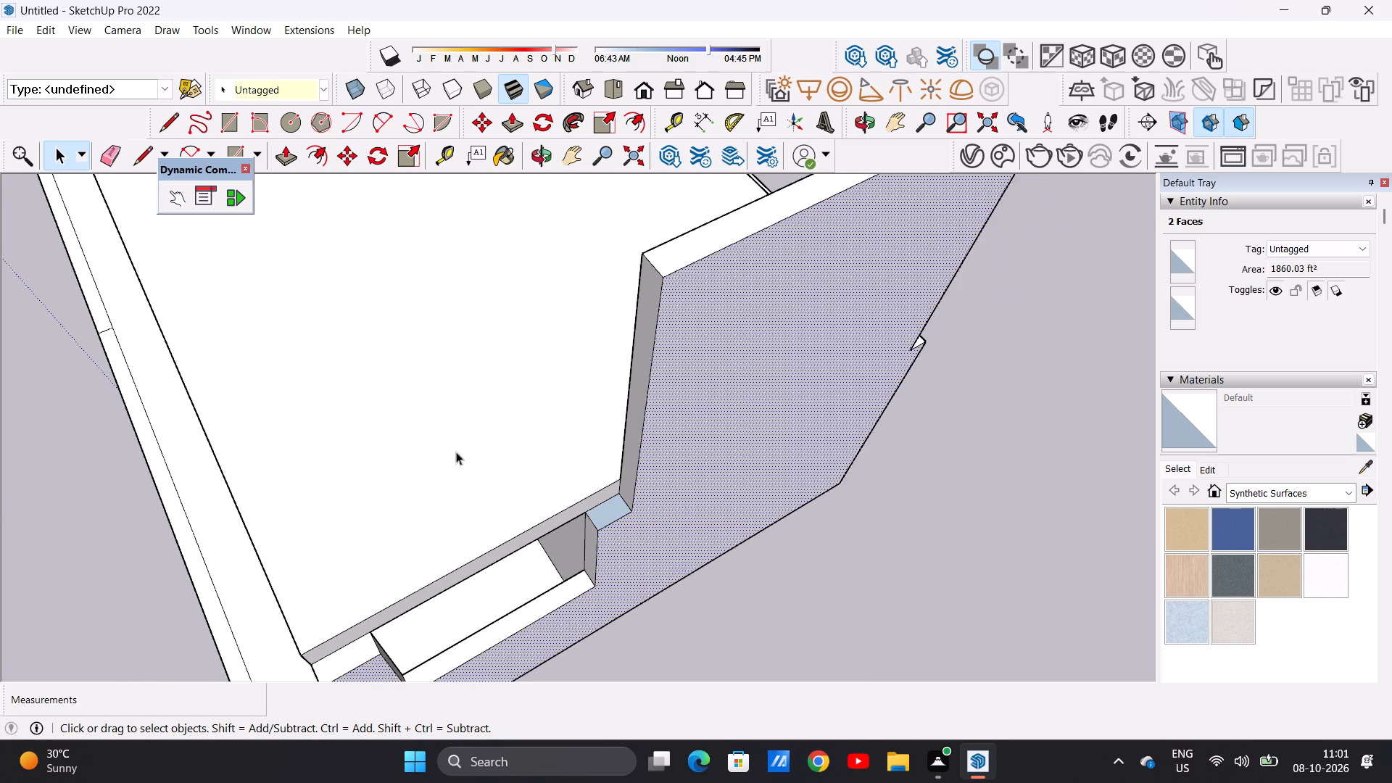
scroll(564, 467, "up", 1)
scroll(725, 515, "down", 1)
scroll(757, 539, "up", 1)
scroll(757, 539, "down", 1)
scroll(757, 540, "up", 1)
scroll(757, 540, "down", 2)
scroll(793, 539, "up", 1)
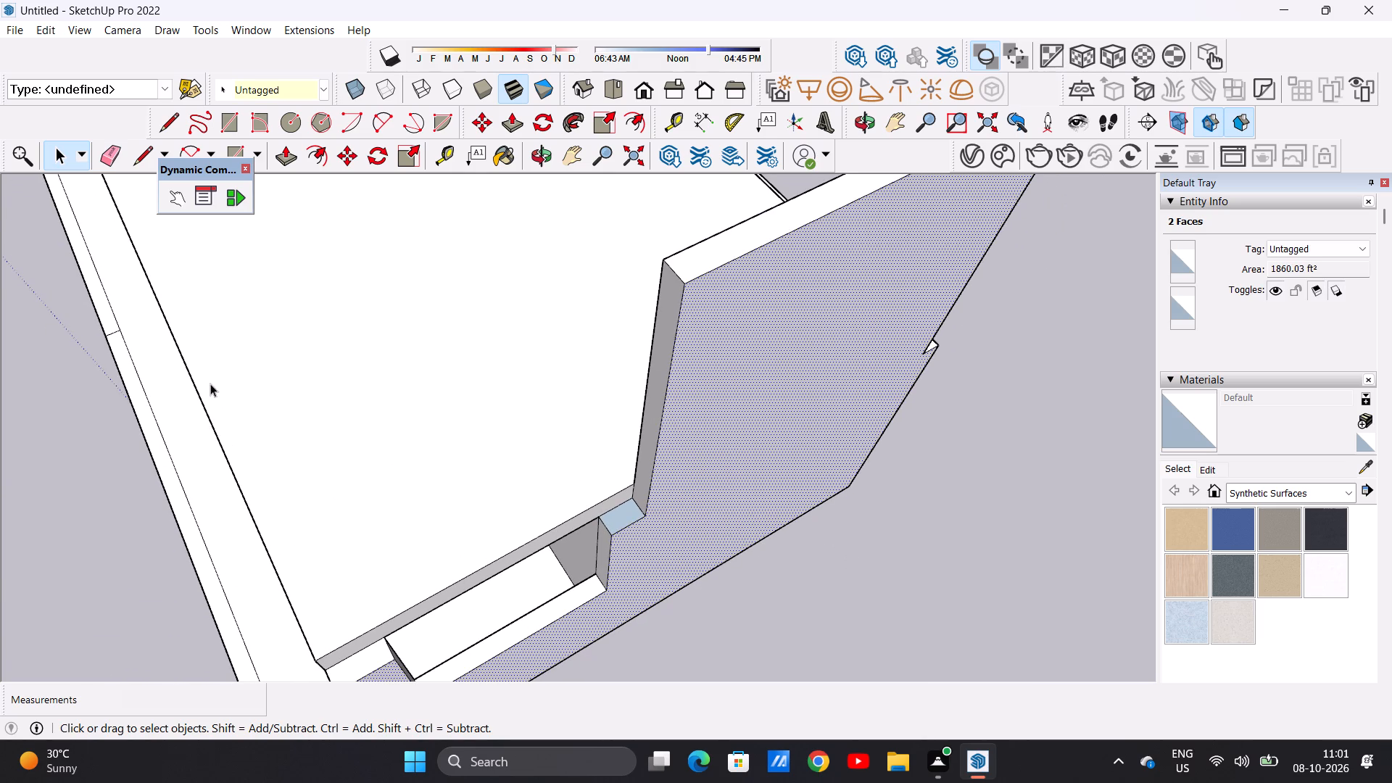
scroll(635, 417, "down", 4)
scroll(720, 538, "up", 1)
scroll(733, 549, "down", 1)
scroll(827, 552, "up", 1)
scroll(827, 552, "down", 1)
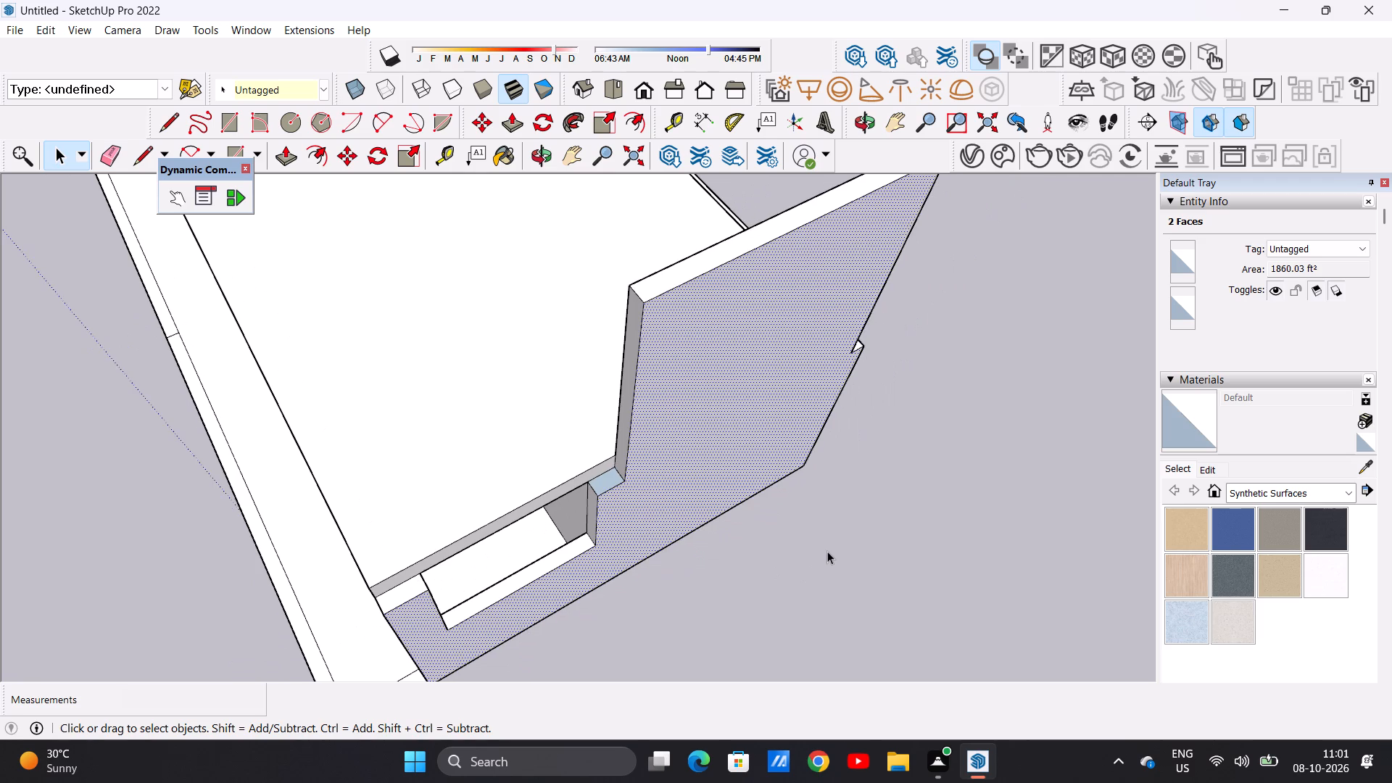
scroll(827, 551, "up", 1)
scroll(828, 560, "down", 1)
scroll(331, 426, "down", 1)
scroll(481, 513, "up", 1)
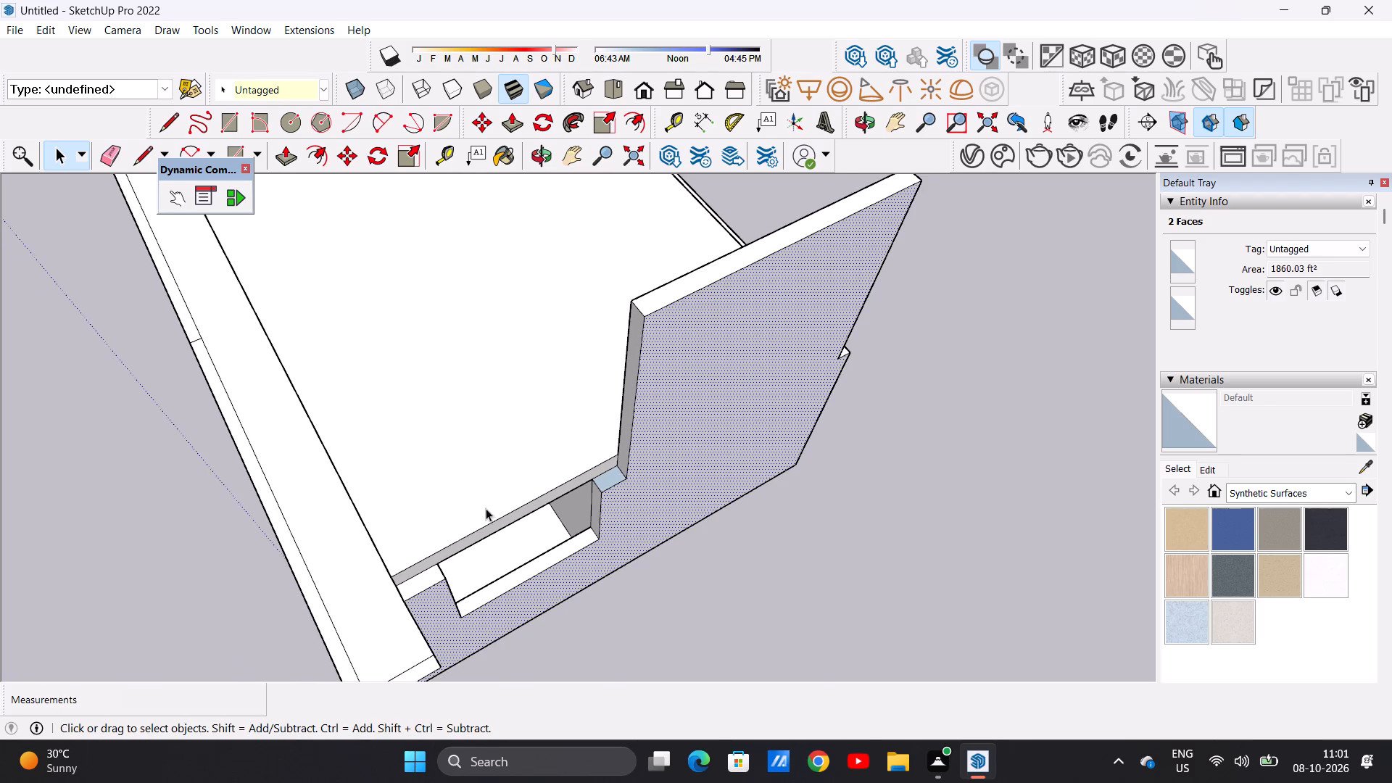
scroll(568, 480, "down", 2)
scroll(623, 492, "up", 1)
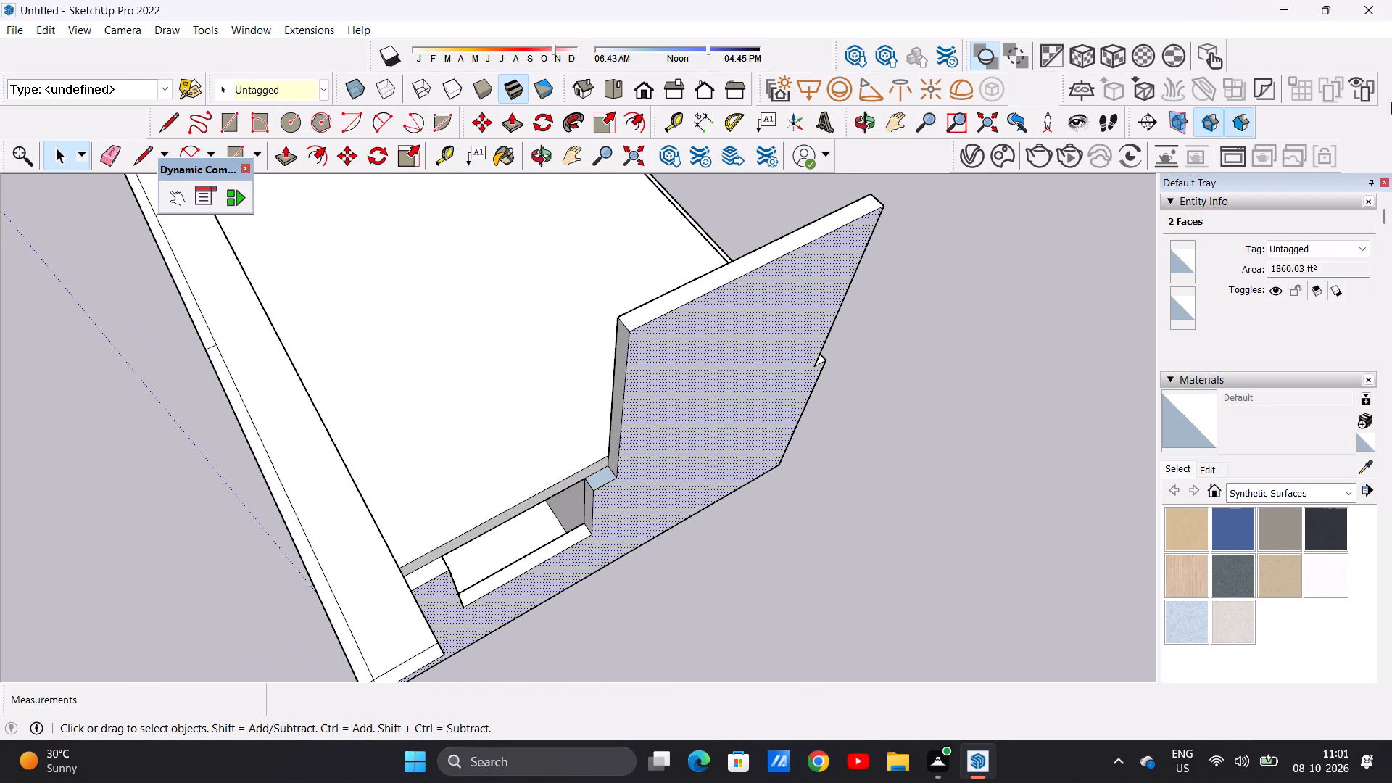
left_click(1371, 161)
scroll(846, 476, "down", 5)
scroll(751, 407, "up", 1)
scroll(753, 407, "down", 1)
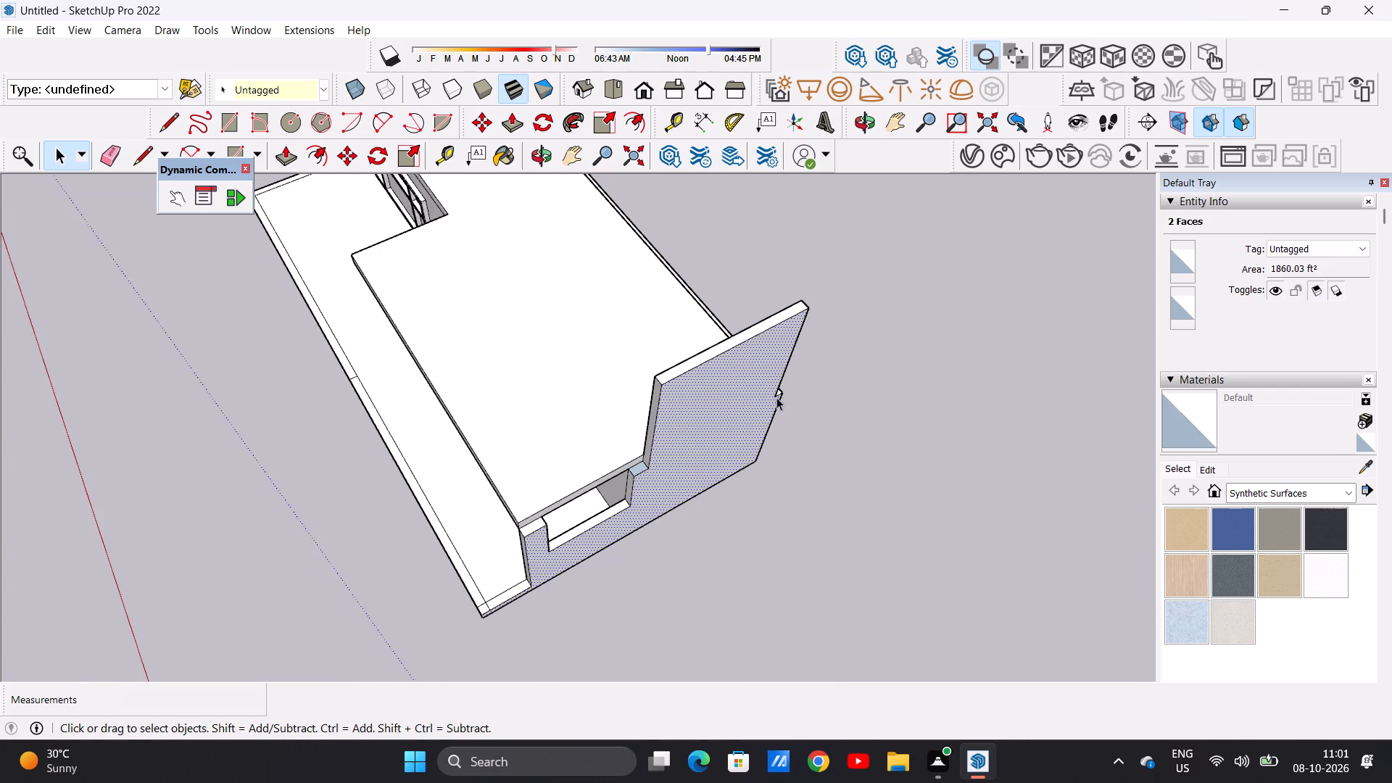
scroll(784, 397, "down", 1)
scroll(795, 394, "up", 1)
scroll(795, 394, "down", 2)
scroll(797, 394, "up", 1)
scroll(797, 394, "down", 2)
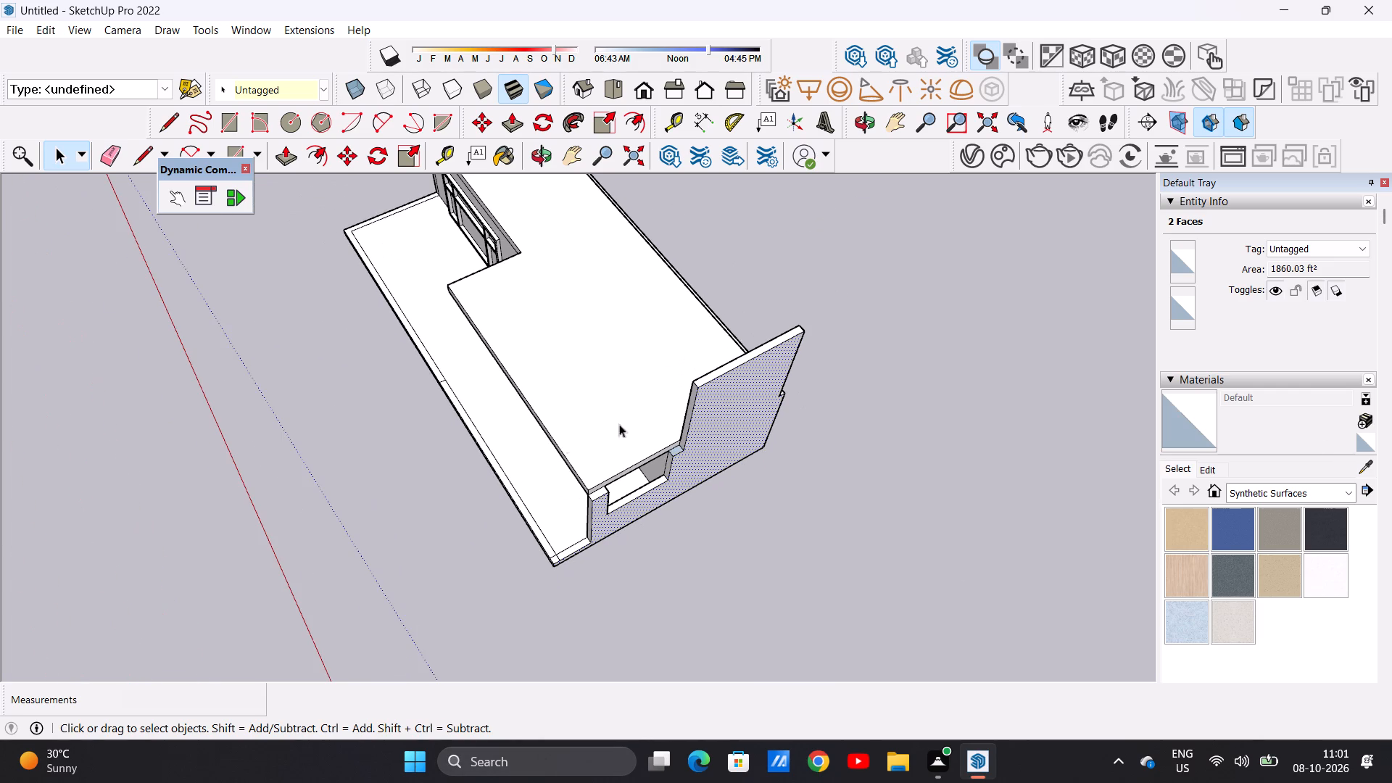
middle_click(544, 446)
middle_click(544, 446)
middle_click(544, 446)
middle_click_drag(544, 446, 556, 428)
middle_click_drag(571, 415, 585, 404)
middle_click_drag(602, 392, 616, 381)
middle_click(618, 379)
middle_click(630, 368)
middle_click_drag(653, 347, 754, 276)
middle_click_drag(761, 273, 774, 265)
middle_click_drag(776, 263, 785, 258)
middle_click(534, 407)
middle_click_drag(555, 370, 564, 356)
middle_click_drag(571, 348, 784, 182)
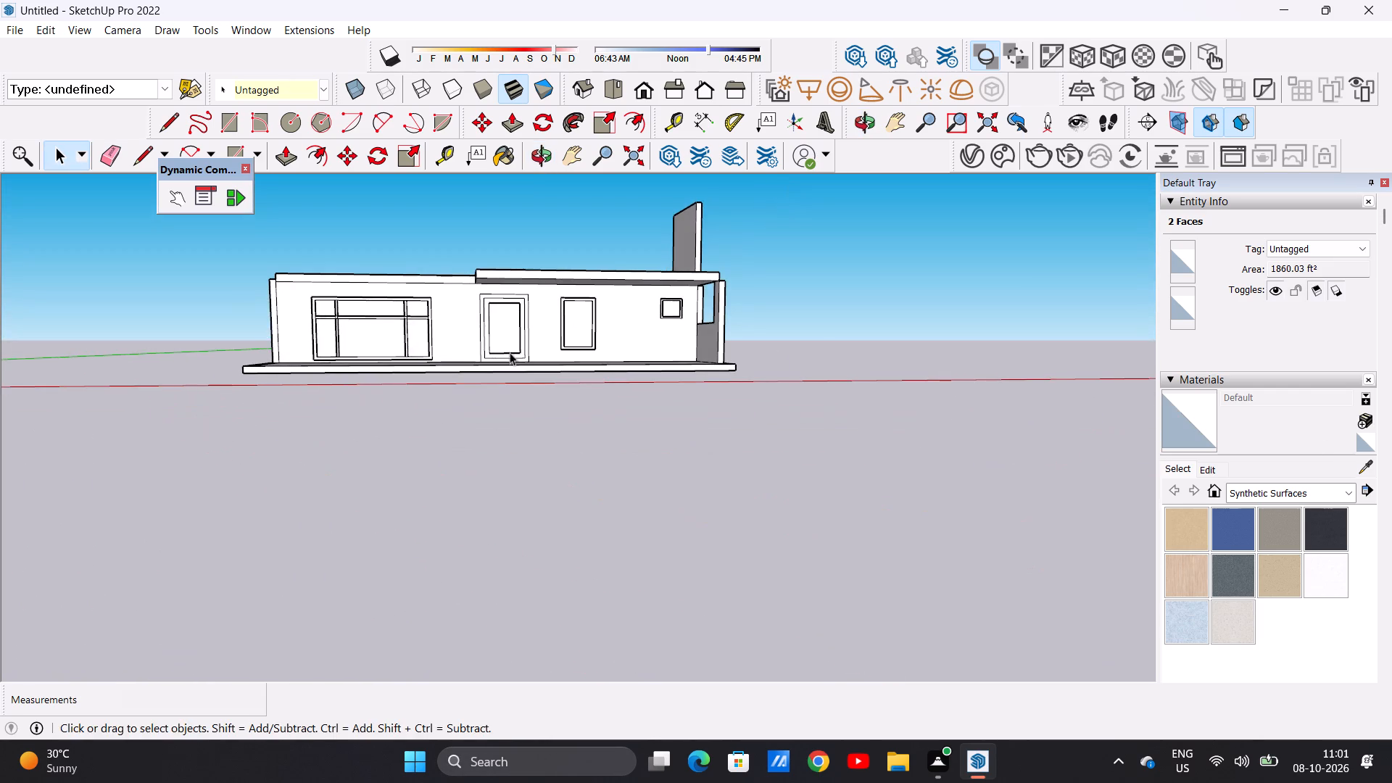
Push/Pull the continuous top face of the opposite end wall and rear wall up 8 5/16" to the roof slab's level.
middle_click(448, 273)
middle_click_drag(448, 273, 476, 314)
middle_click_drag(484, 323, 824, 507)
middle_click(824, 507)
middle_click(824, 507)
middle_click_drag(110, 370, 187, 384)
middle_click_drag(284, 397, 310, 399)
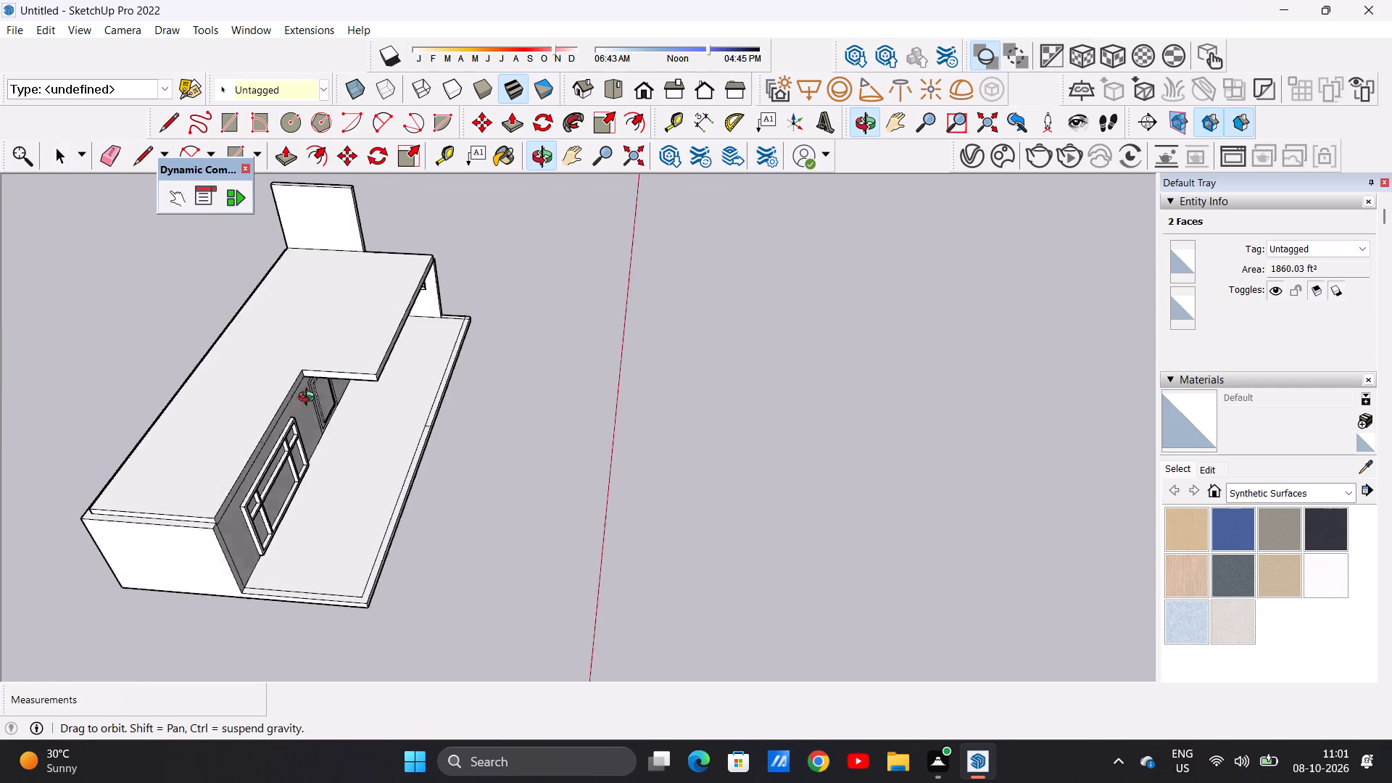
middle_click_drag(310, 399, 355, 399)
scroll(152, 592, "up", 2)
scroll(152, 592, "down", 1)
scroll(186, 599, "up", 4)
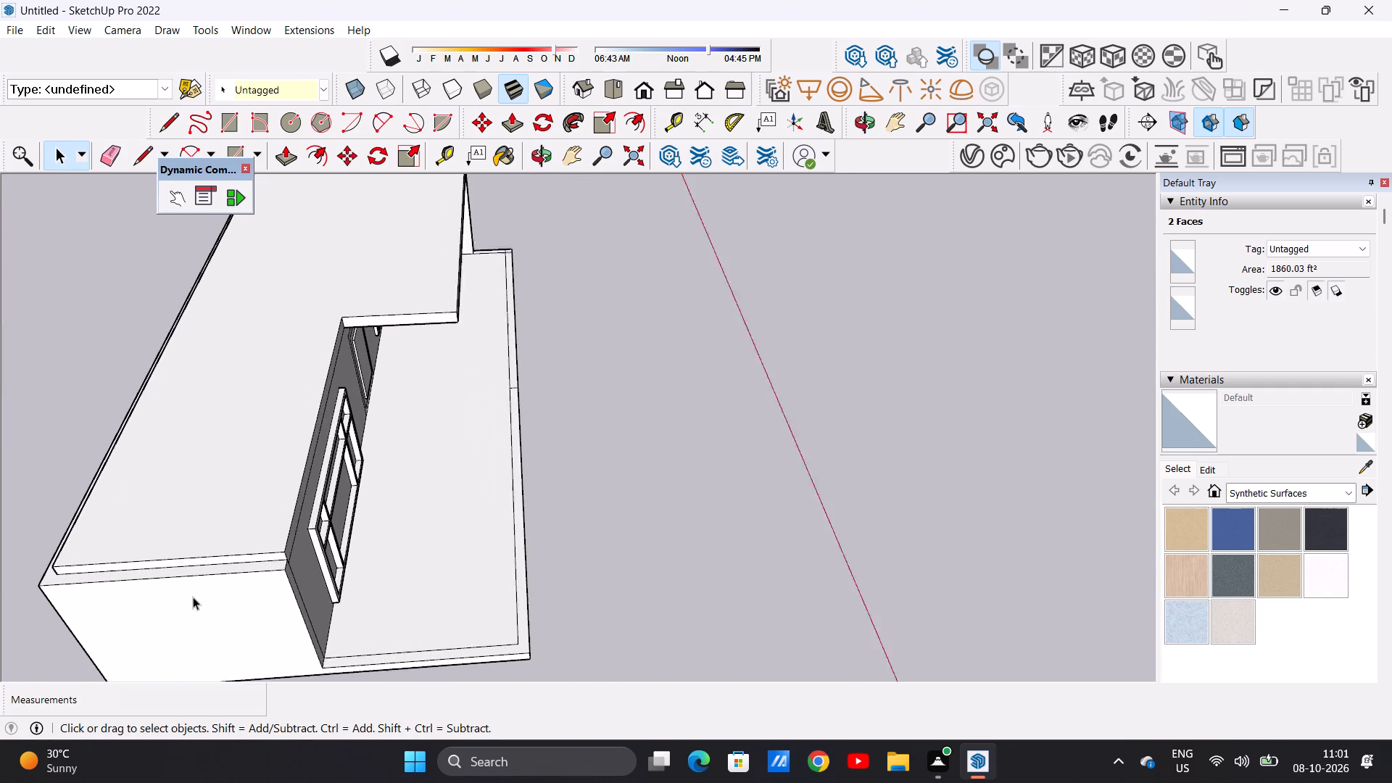
scroll(193, 597, "up", 2)
scroll(321, 467, "down", 2)
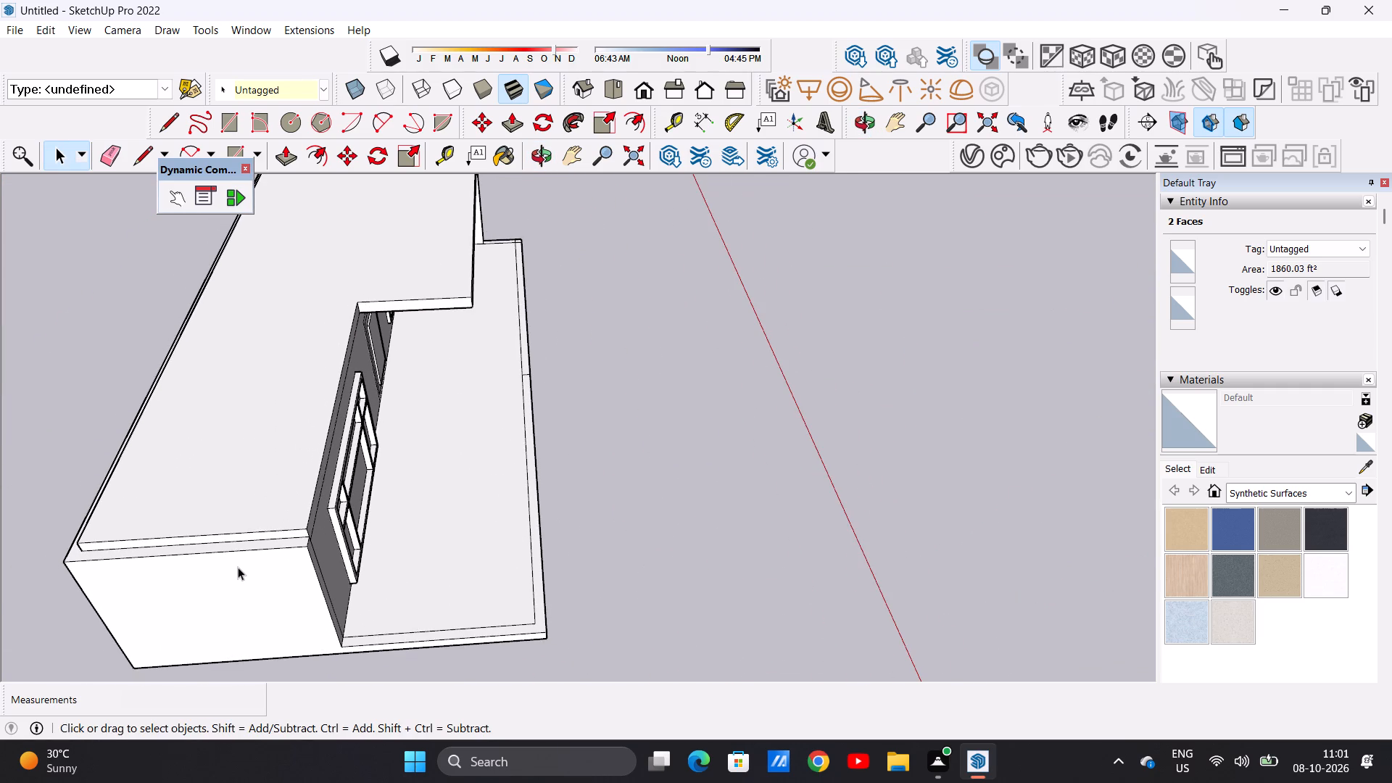
scroll(238, 567, "up", 6)
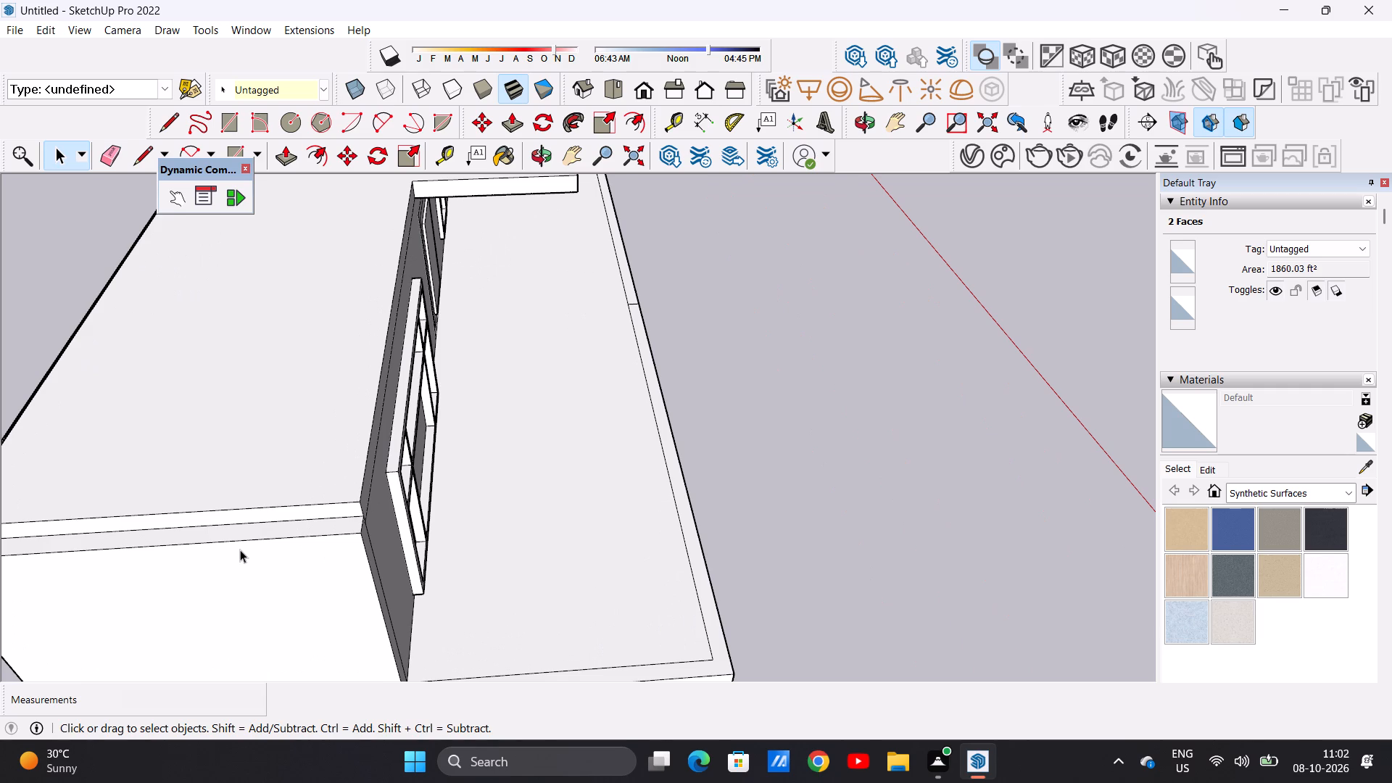
key("p")
scroll(327, 516, "up", 2)
scroll(331, 516, "down", 1)
scroll(383, 525, "up", 1)
scroll(383, 525, "down", 1)
scroll(383, 525, "up", 1)
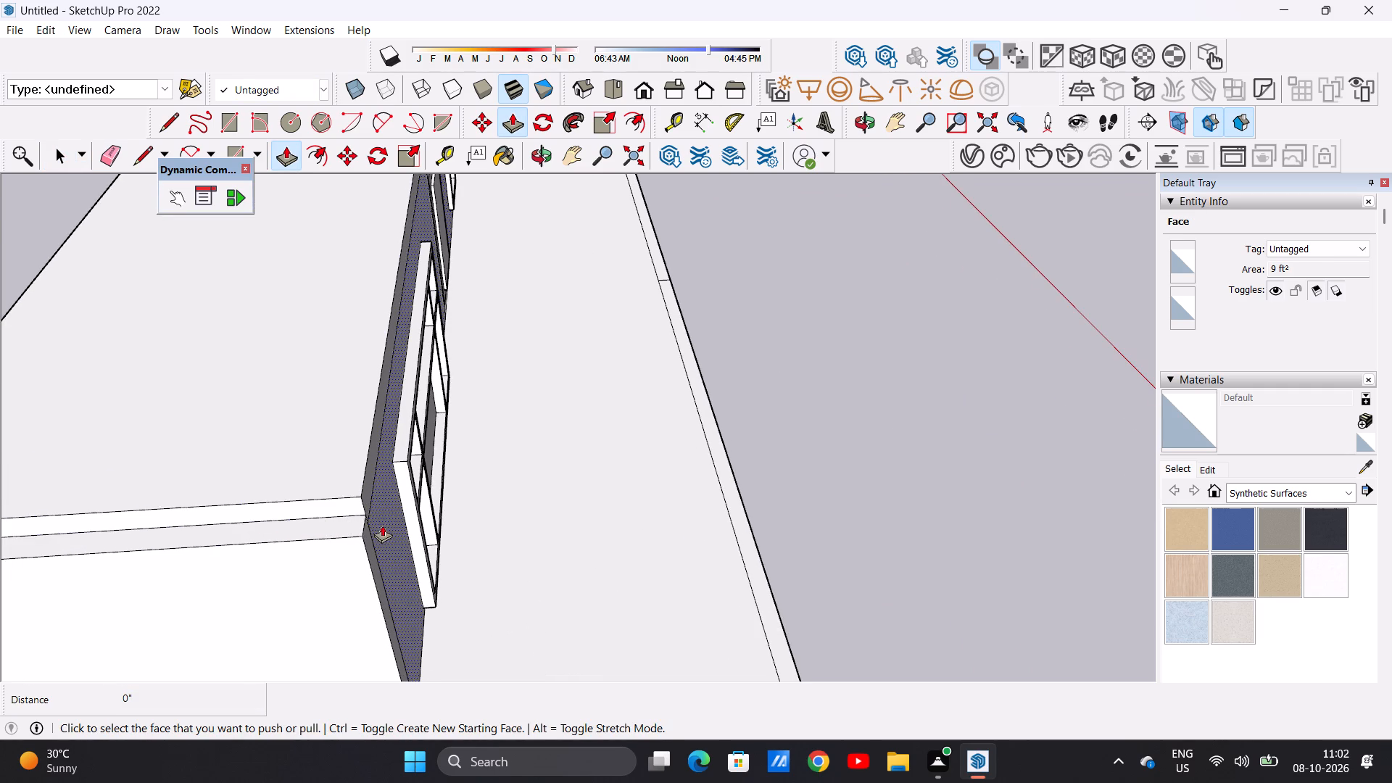
left_click(345, 518)
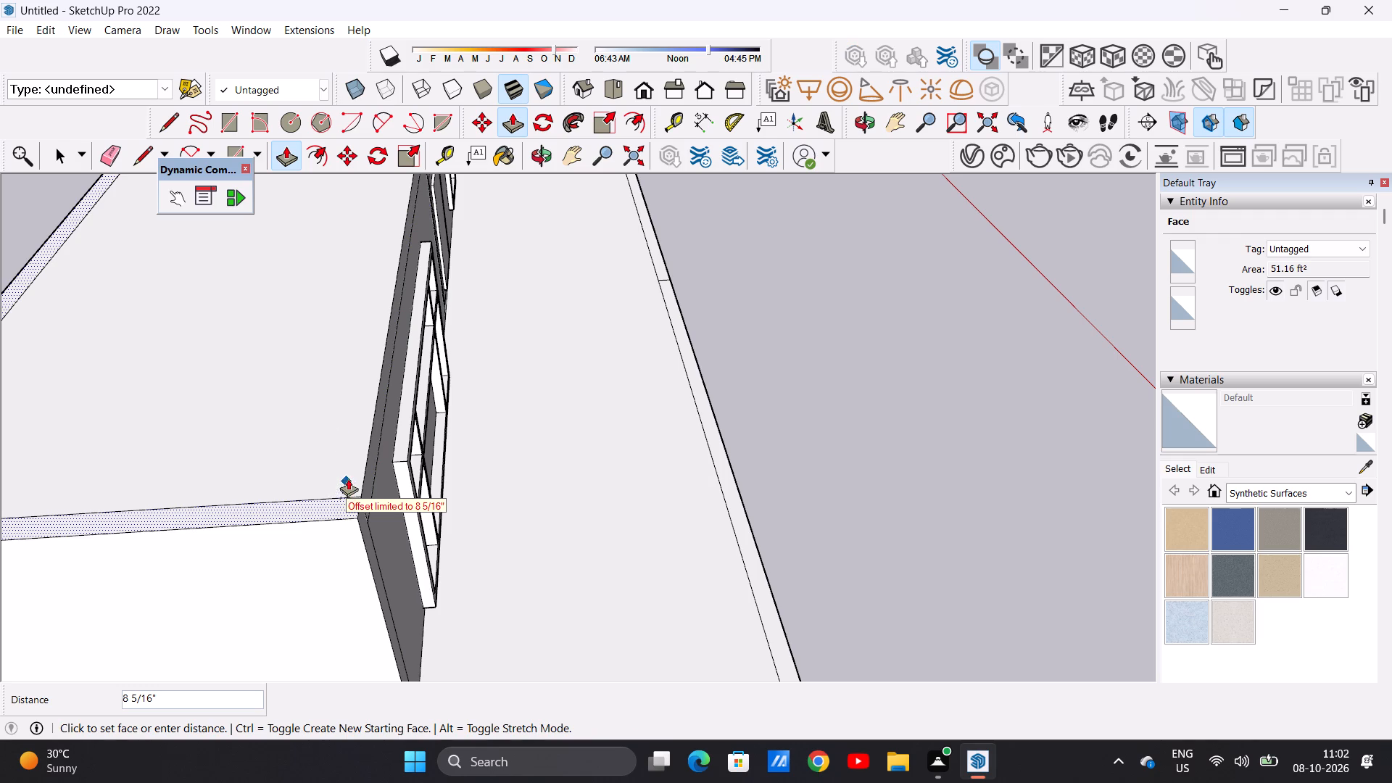
left_click(358, 490)
Push/Pull the continuous top face of the opposite end wall and rear wall up a further 10'.
left_click(344, 502)
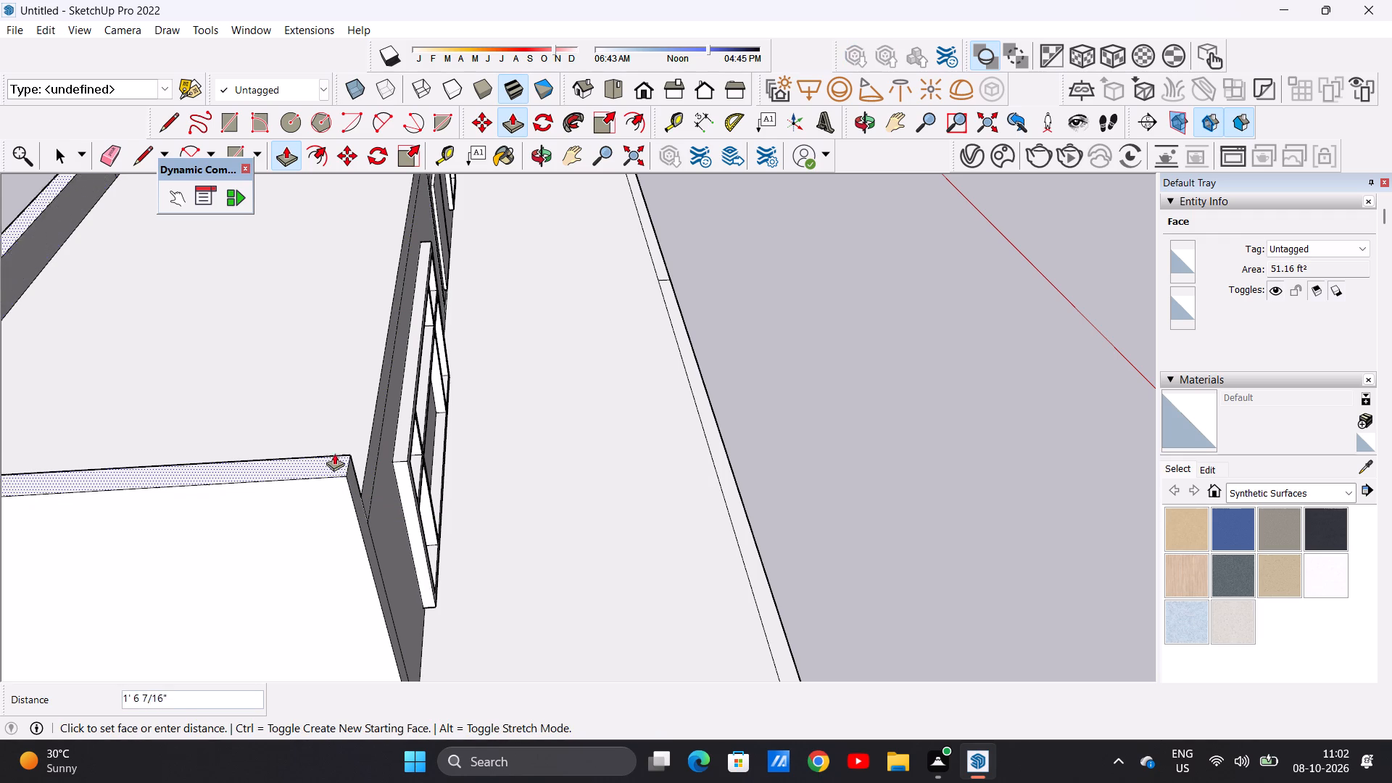
type("10'")
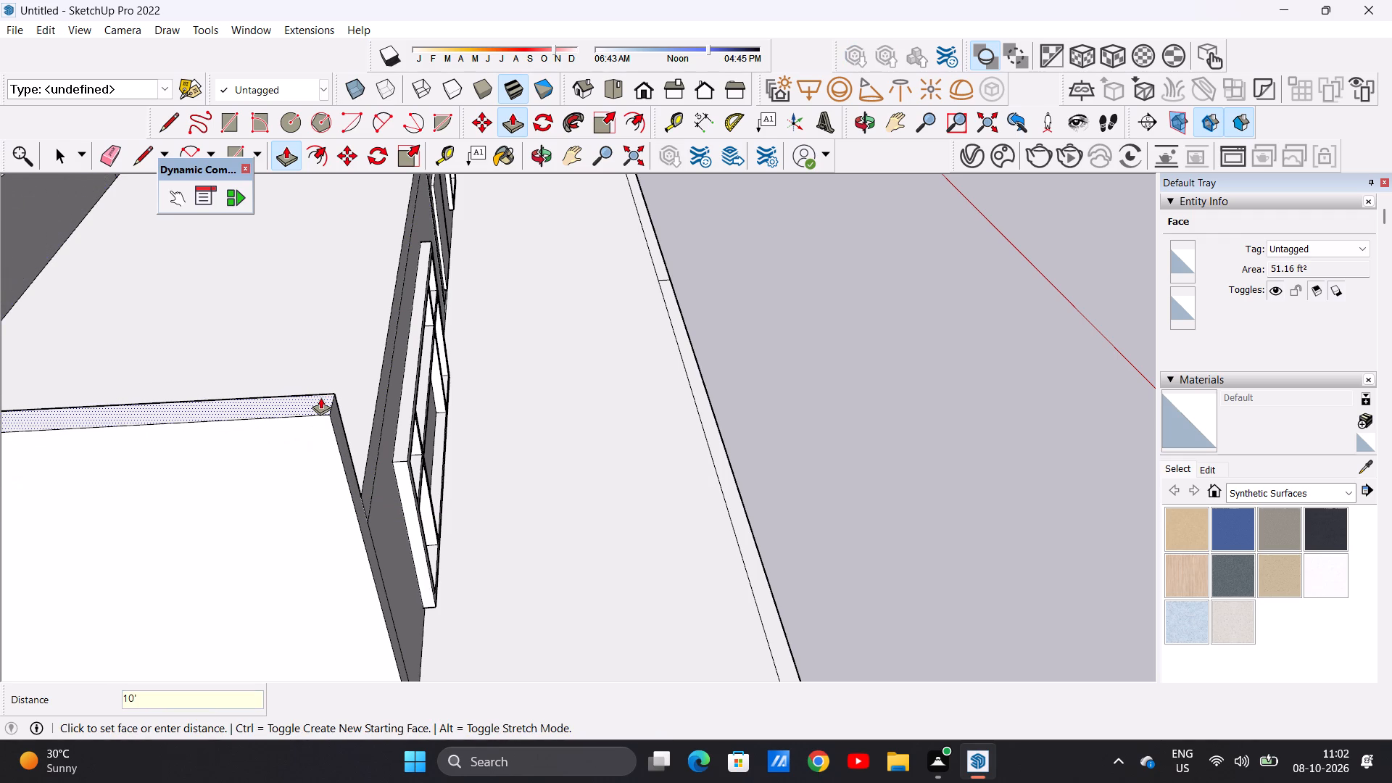
key("Return")
key("space")
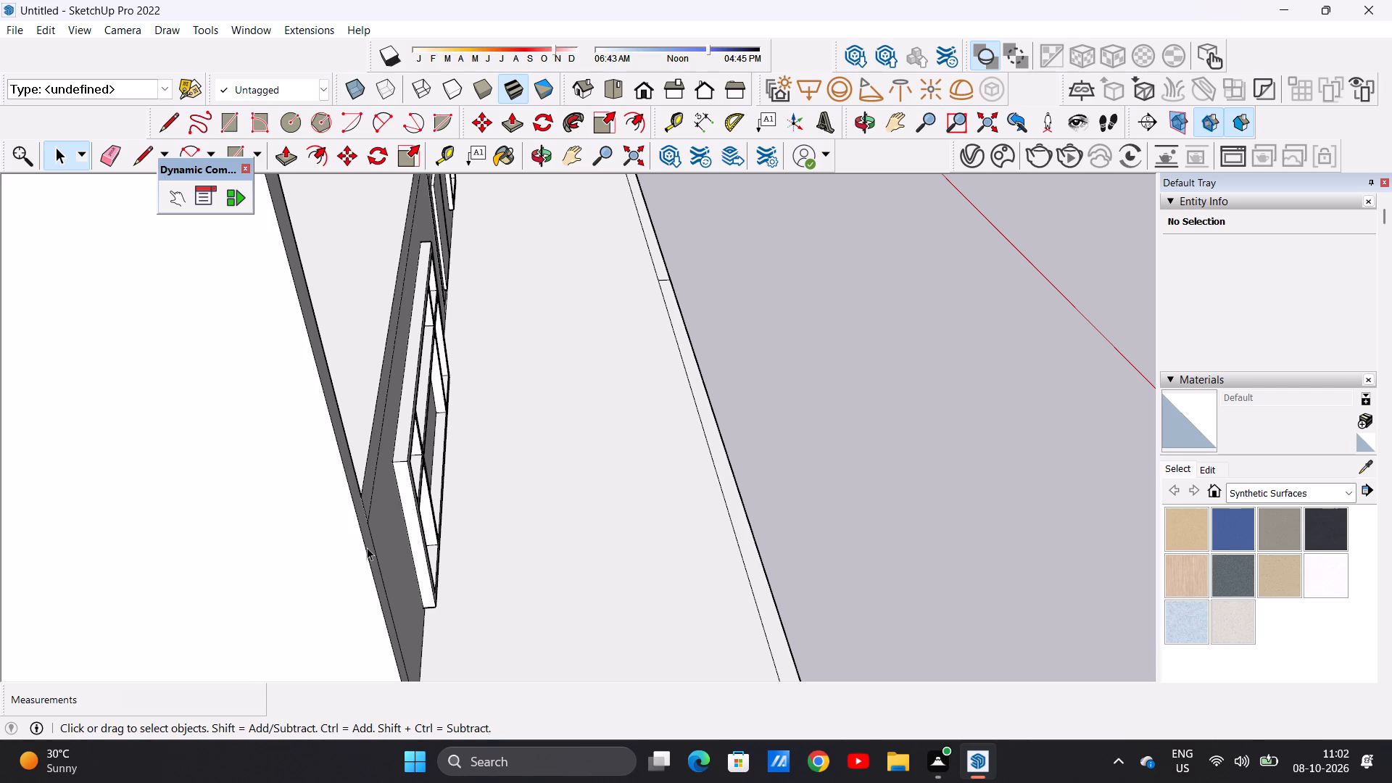
Examine the raised rear and end walls around the roof slab from the end, the front and above.
scroll(411, 484, "down", 1)
scroll(421, 480, "up", 1)
scroll(423, 480, "down", 1)
scroll(424, 480, "up", 1)
scroll(426, 480, "down", 2)
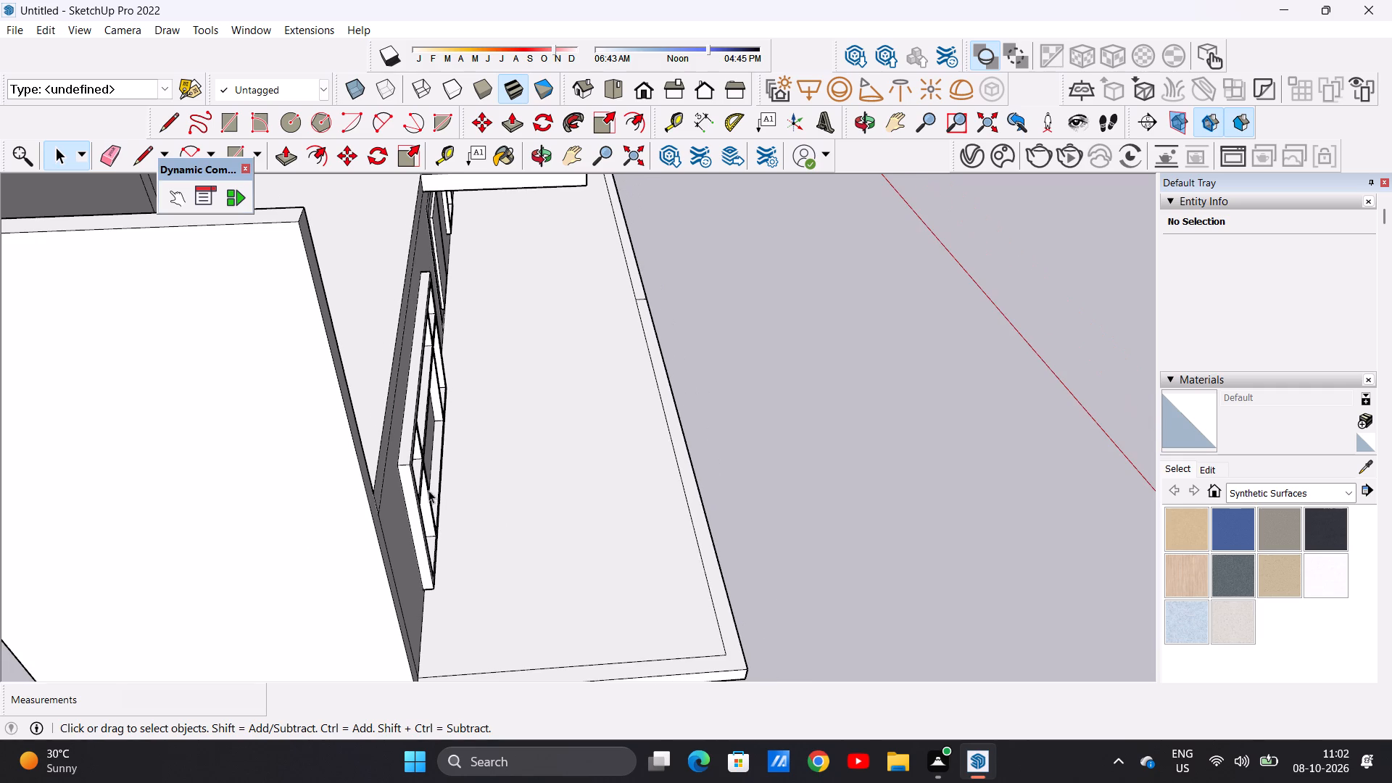
scroll(442, 516, "up", 1)
scroll(442, 521, "down", 2)
scroll(444, 523, "up", 1)
scroll(445, 522, "down", 4)
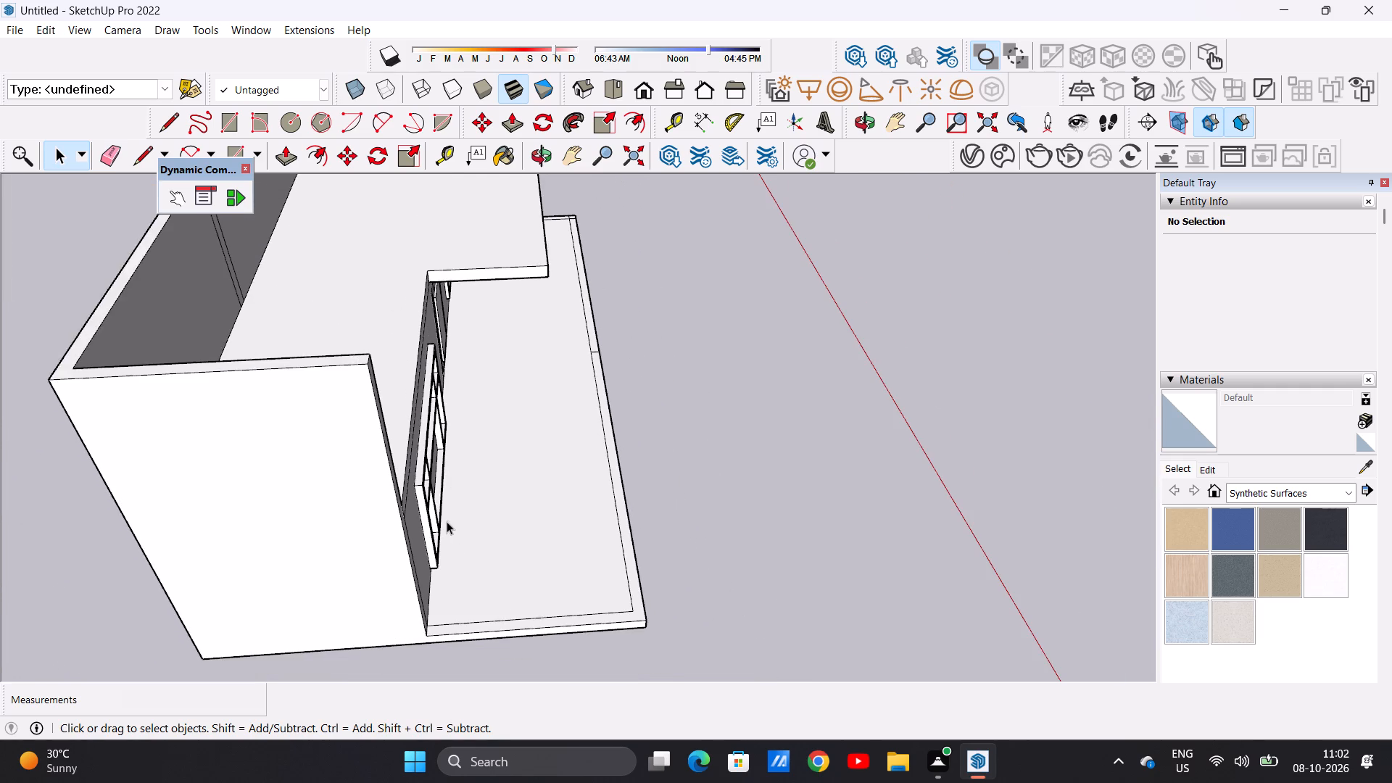
scroll(448, 521, "down", 6)
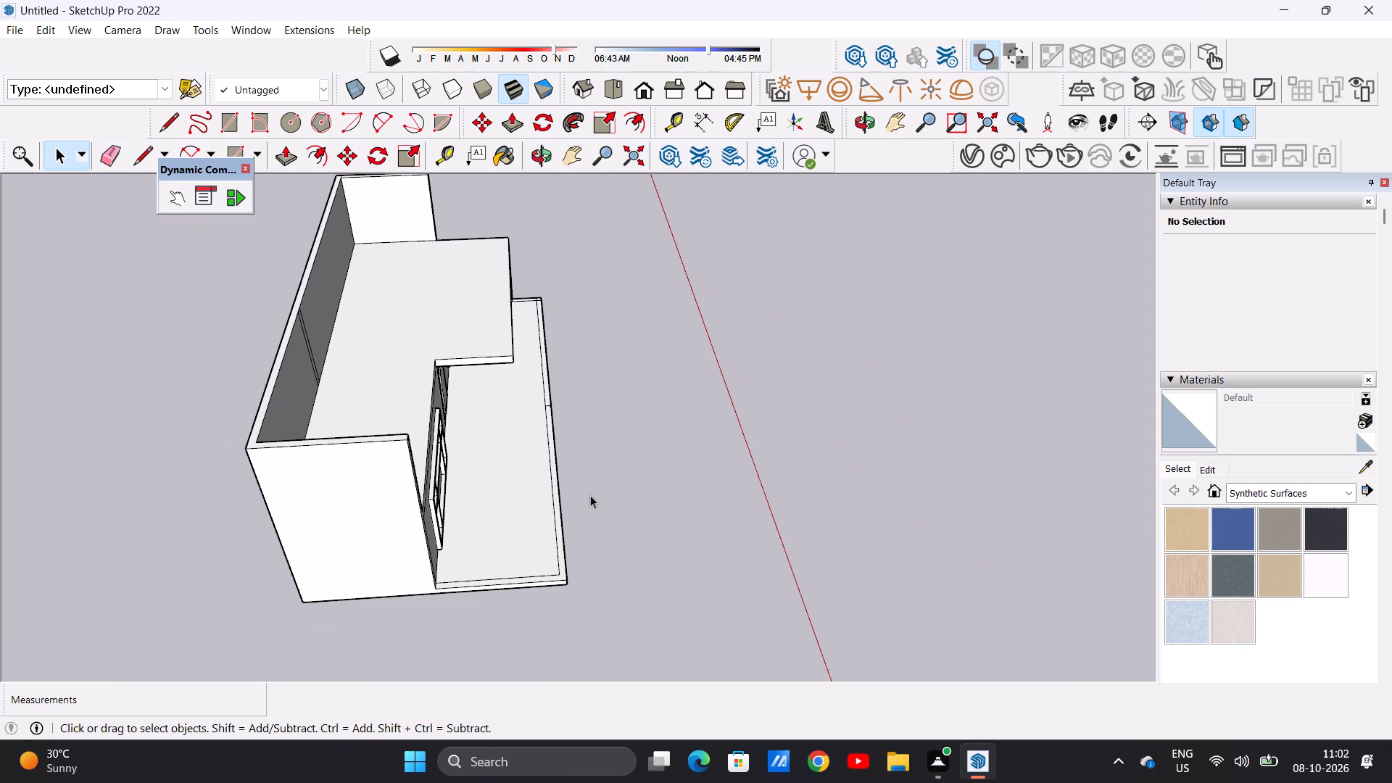
middle_click_drag(590, 495, 93, 393)
scroll(552, 255, "up", 9)
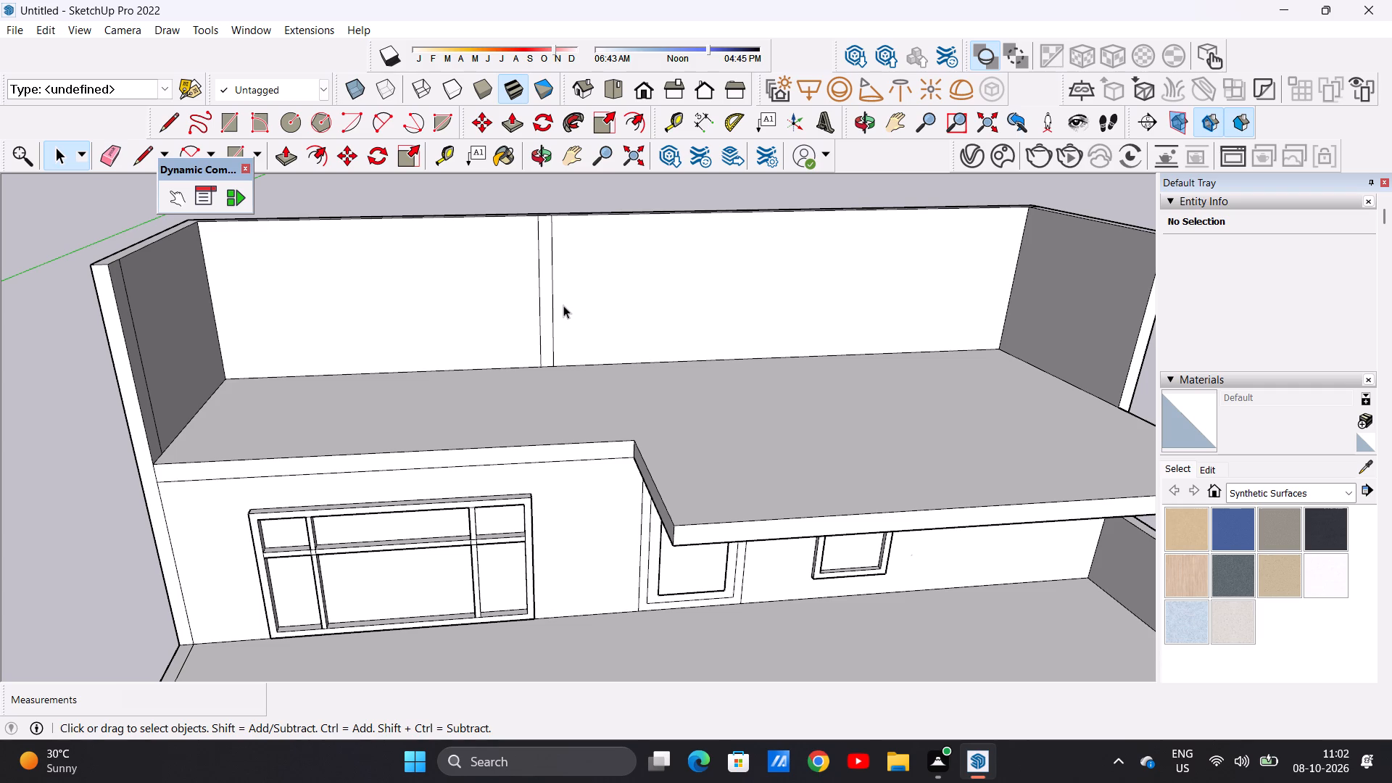
scroll(573, 446, "up", 1)
scroll(574, 447, "down", 2)
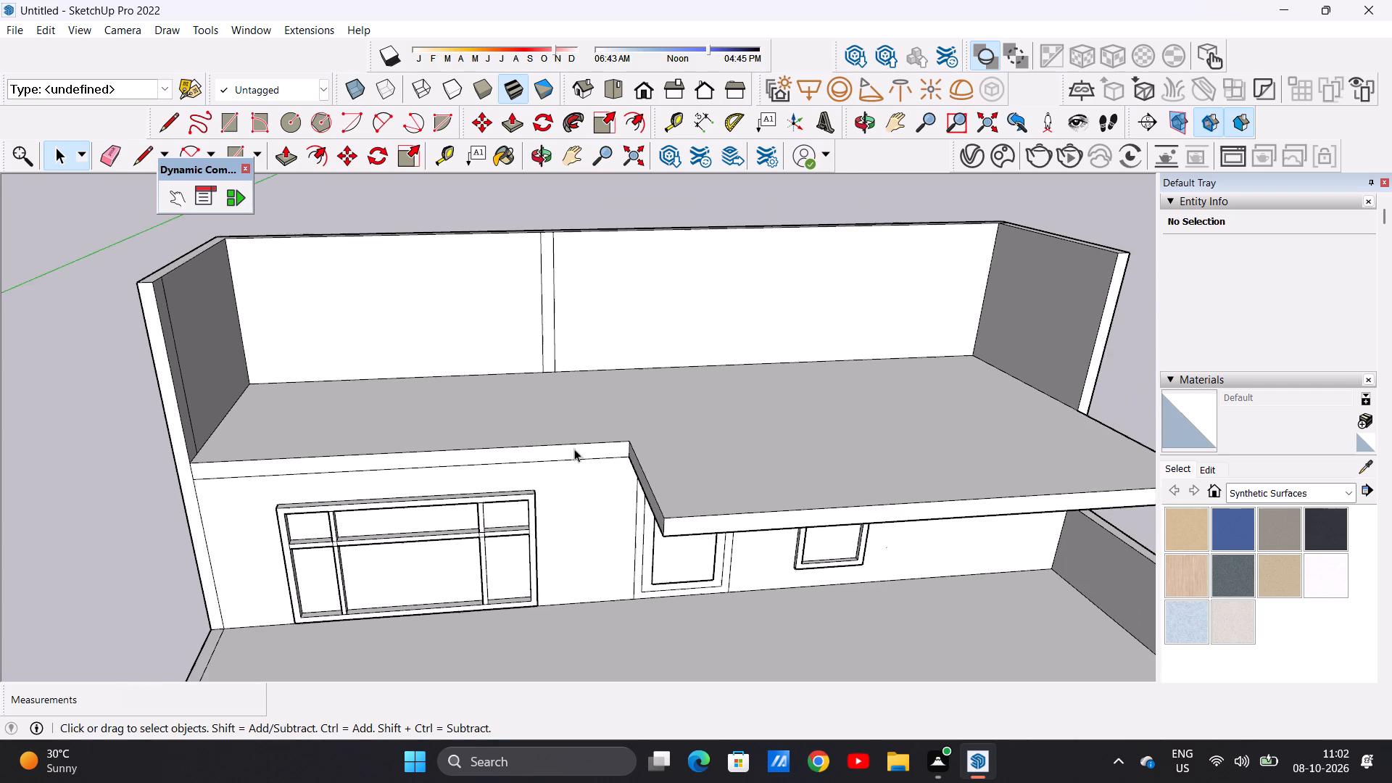
scroll(571, 435, "down", 2)
middle_click_drag(577, 382, 530, 526)
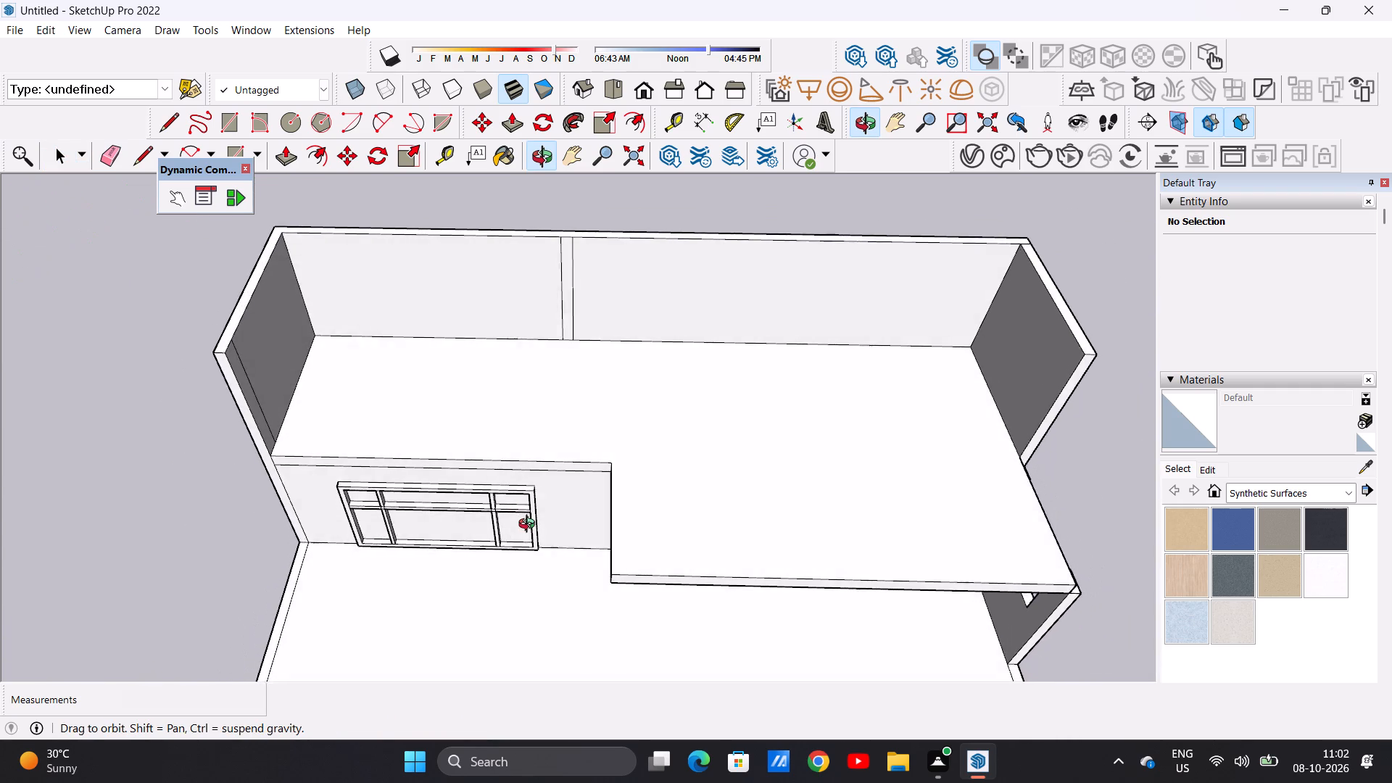
middle_click_drag(530, 526, 531, 531)
middle_click(531, 531)
scroll(569, 349, "up", 4)
scroll(573, 386, "down", 1)
scroll(579, 402, "up", 1)
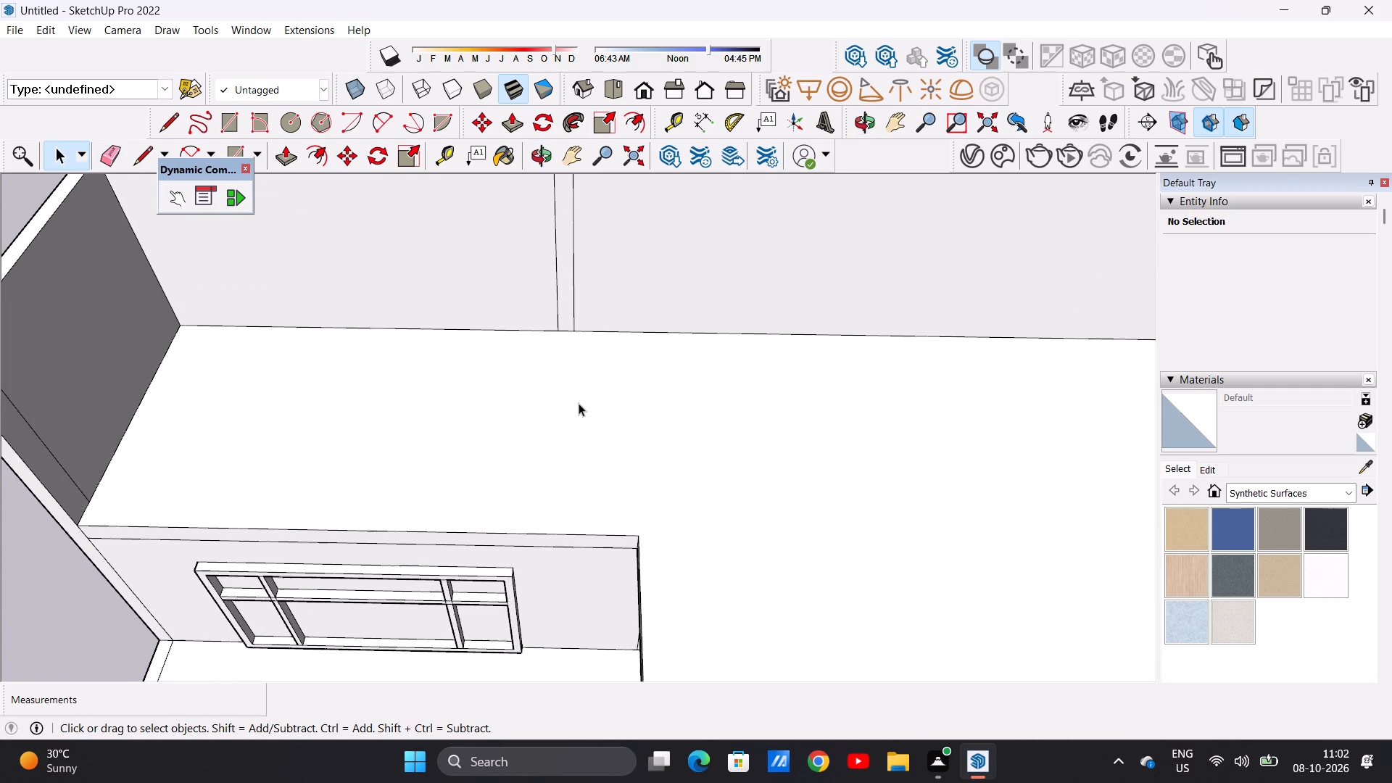
scroll(580, 405, "down", 1)
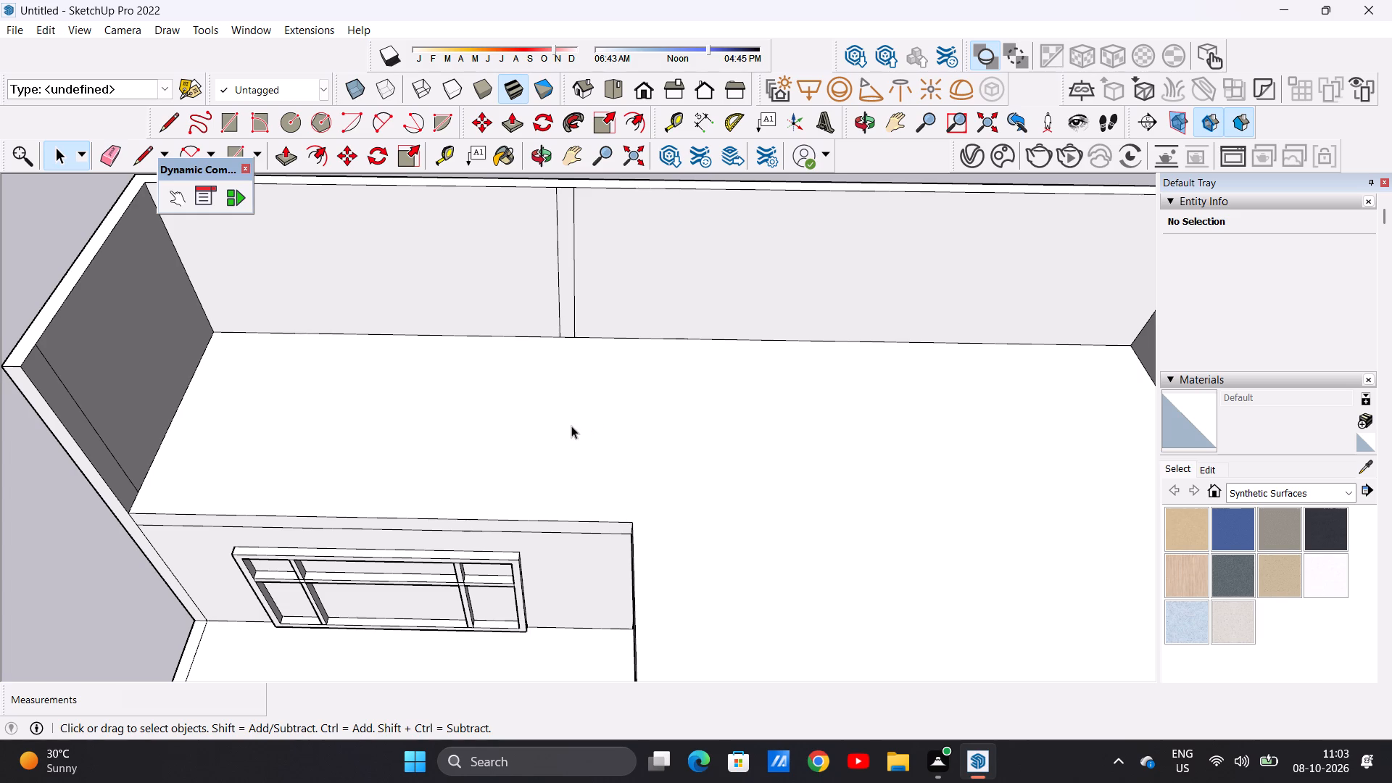
Examine the raised walls around the roof slab from above and from the house's front facade.
scroll(570, 436, "down", 4)
scroll(571, 471, "up", 1)
scroll(571, 471, "down", 1)
scroll(577, 459, "up", 1)
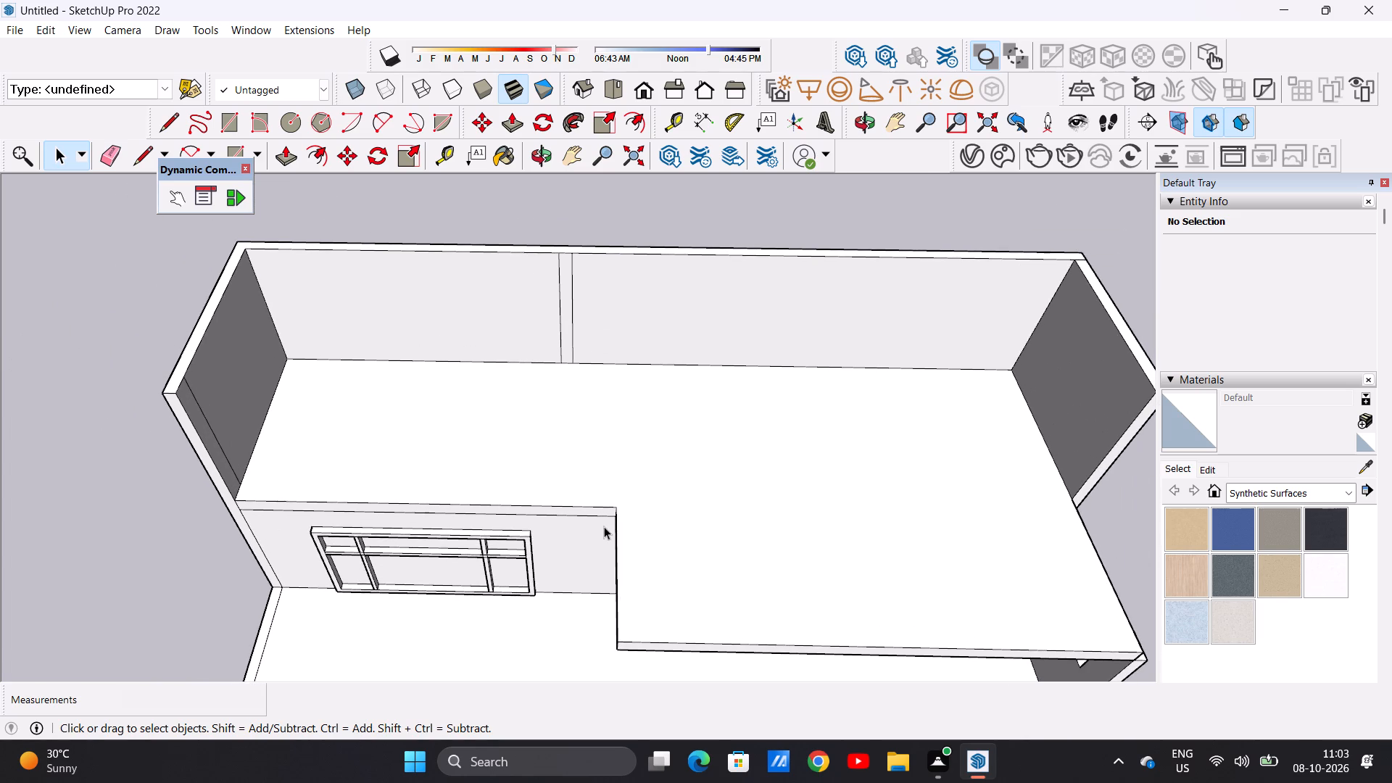
scroll(604, 527, "up", 1)
scroll(604, 529, "down", 1)
scroll(604, 529, "up", 2)
scroll(538, 388, "down", 2)
scroll(556, 418, "up", 1)
scroll(561, 423, "down", 1)
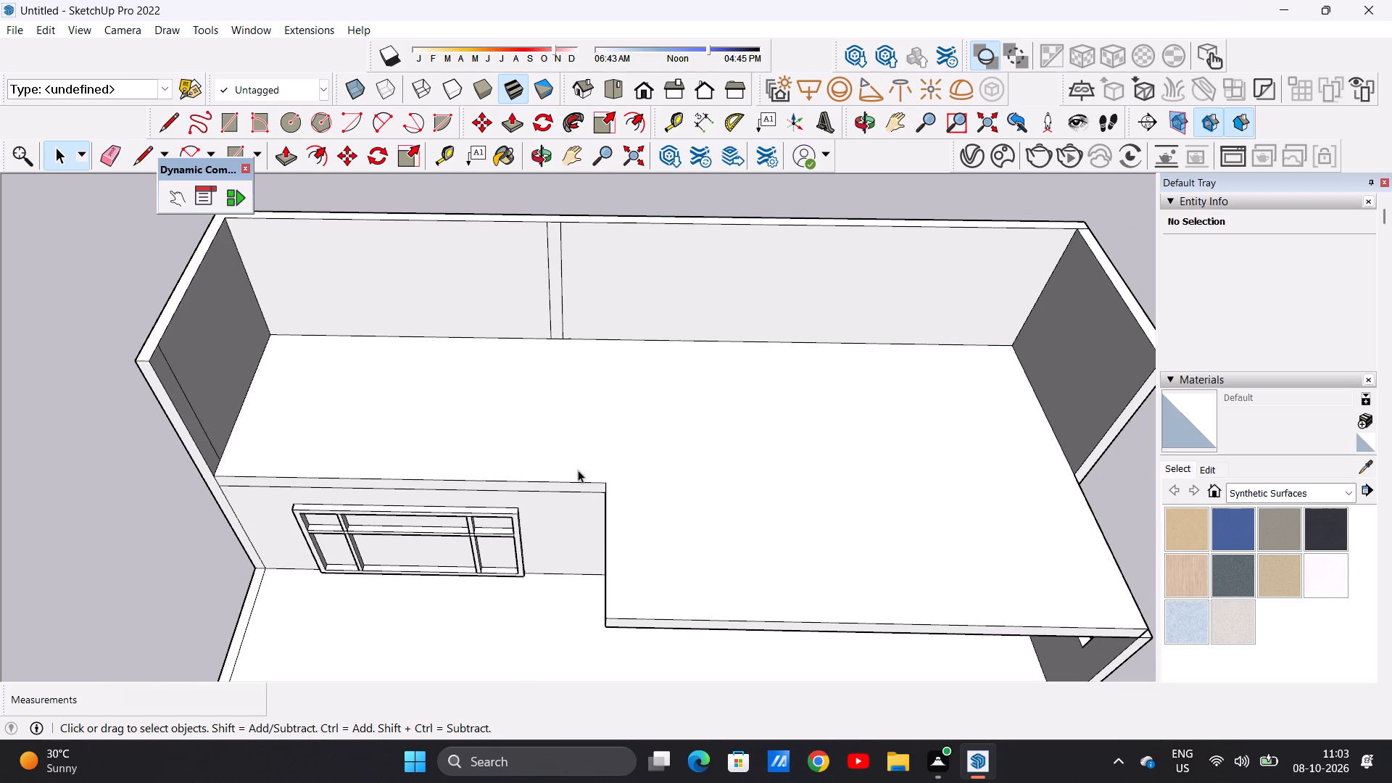
middle_click_drag(619, 540, 611, 293)
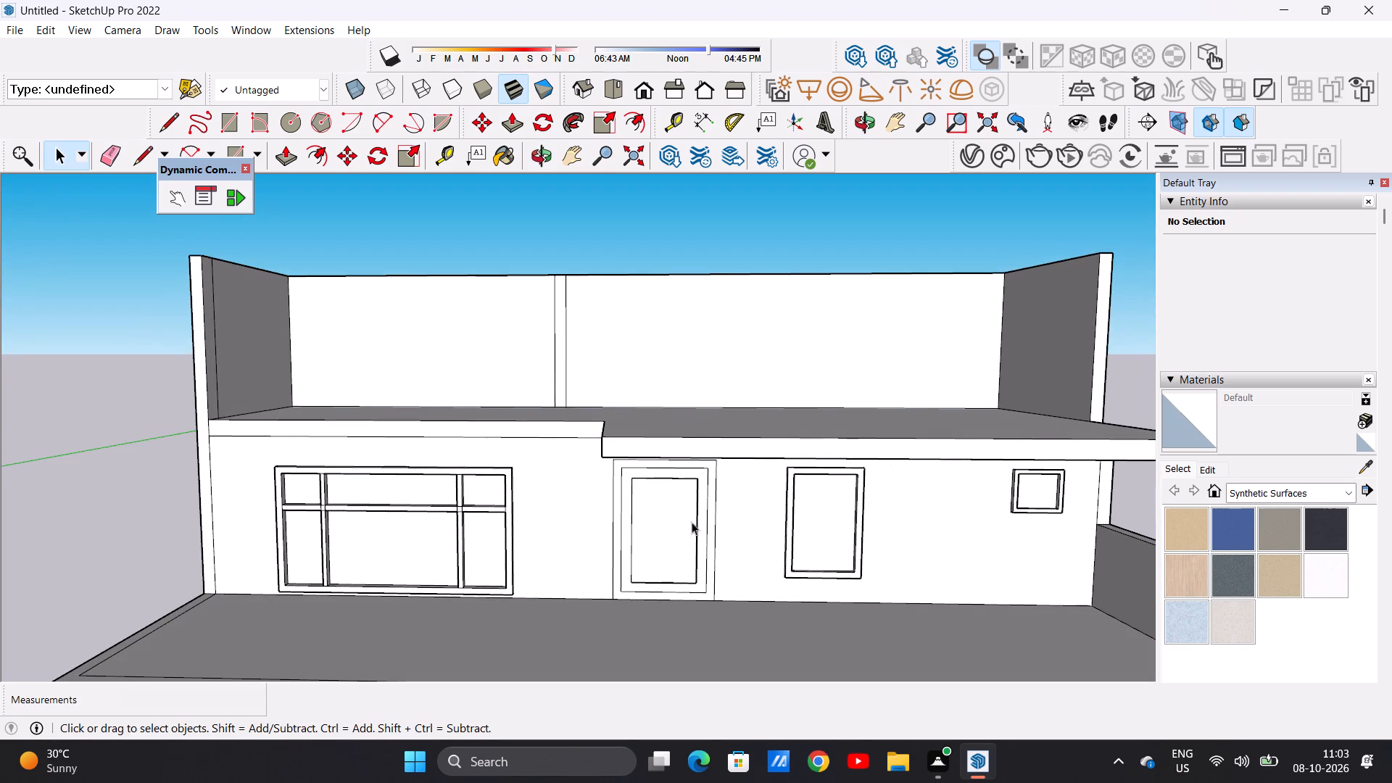
scroll(688, 544, "down", 4)
scroll(755, 540, "up", 2)
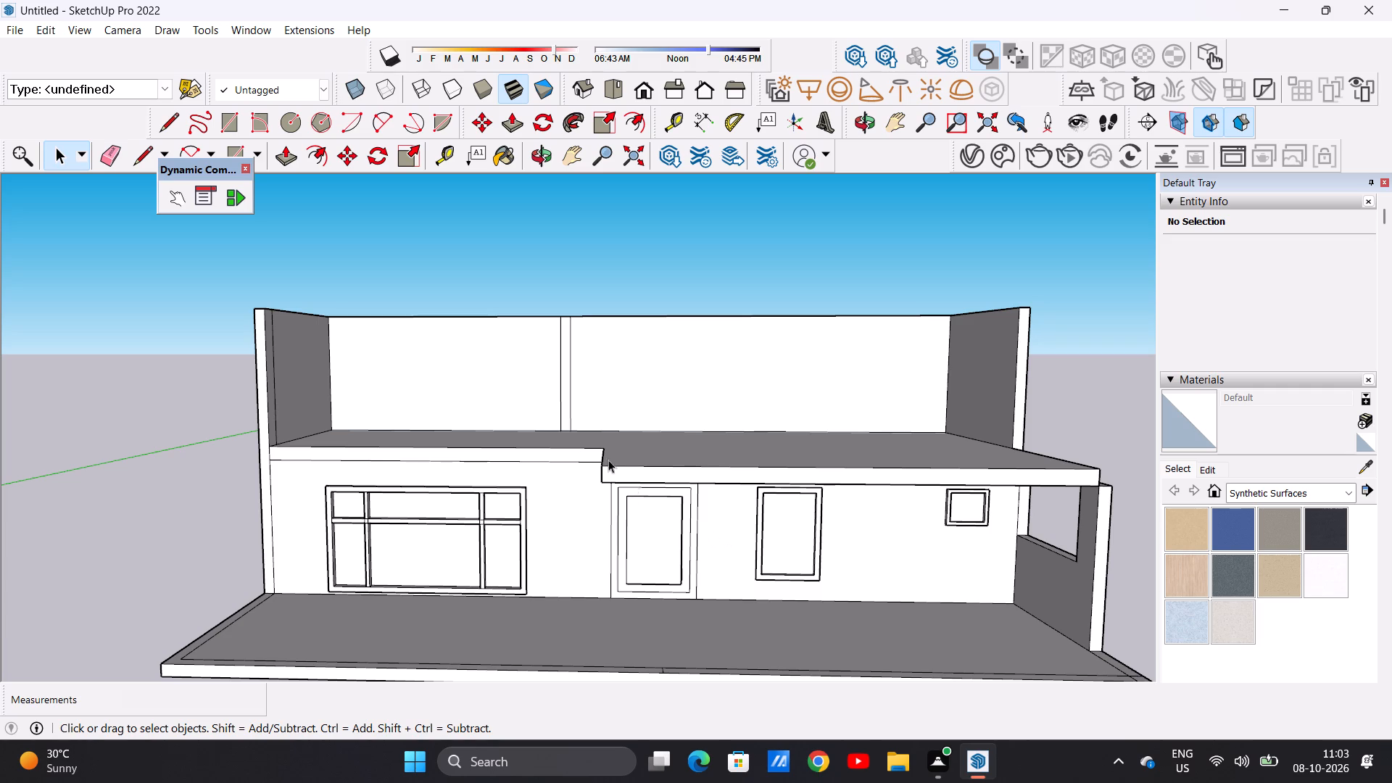
middle_click_drag(528, 411, 532, 585)
middle_click(534, 594)
middle_click_drag(534, 600, 539, 621)
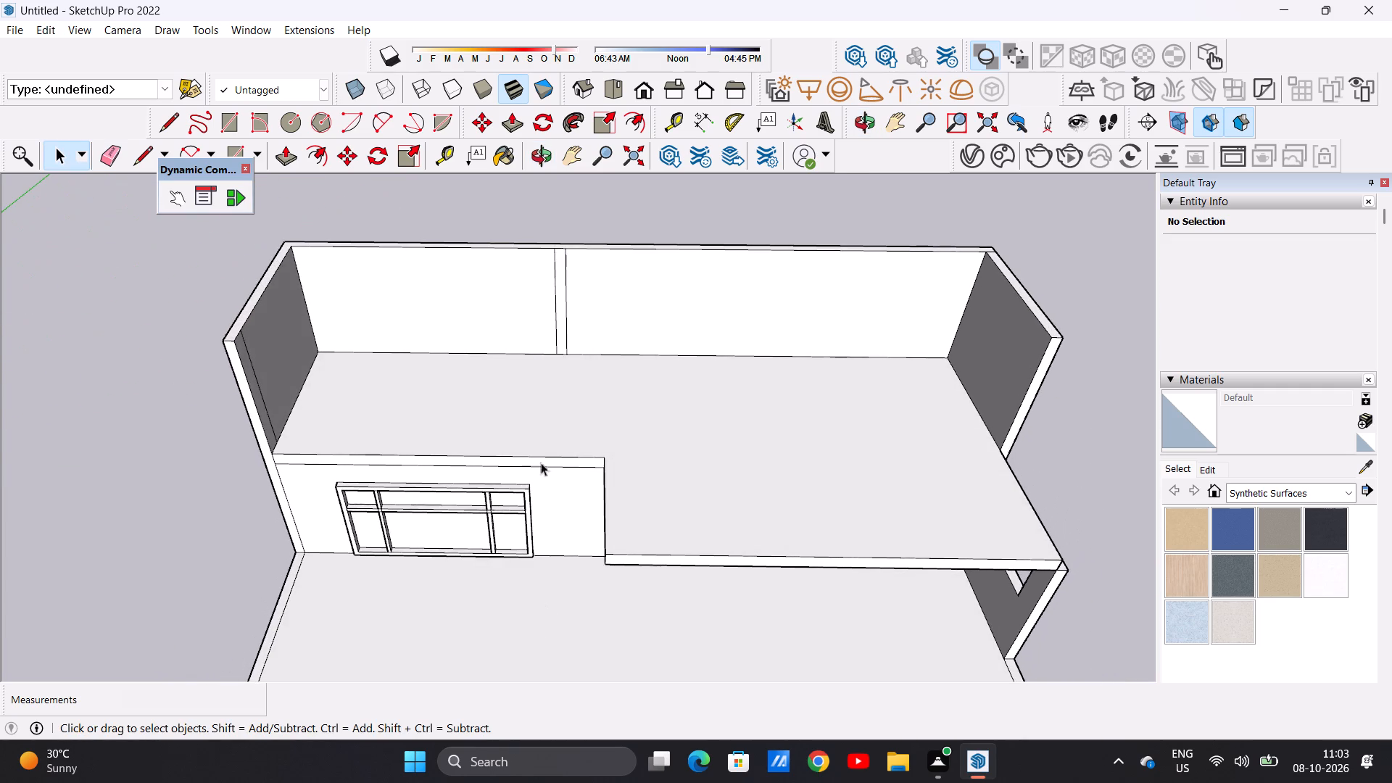
Draw two parallel lines about 13' long across the roof slab, from its inner front corner to the rear wall, outlining a partition strip.
scroll(526, 348, "up", 3)
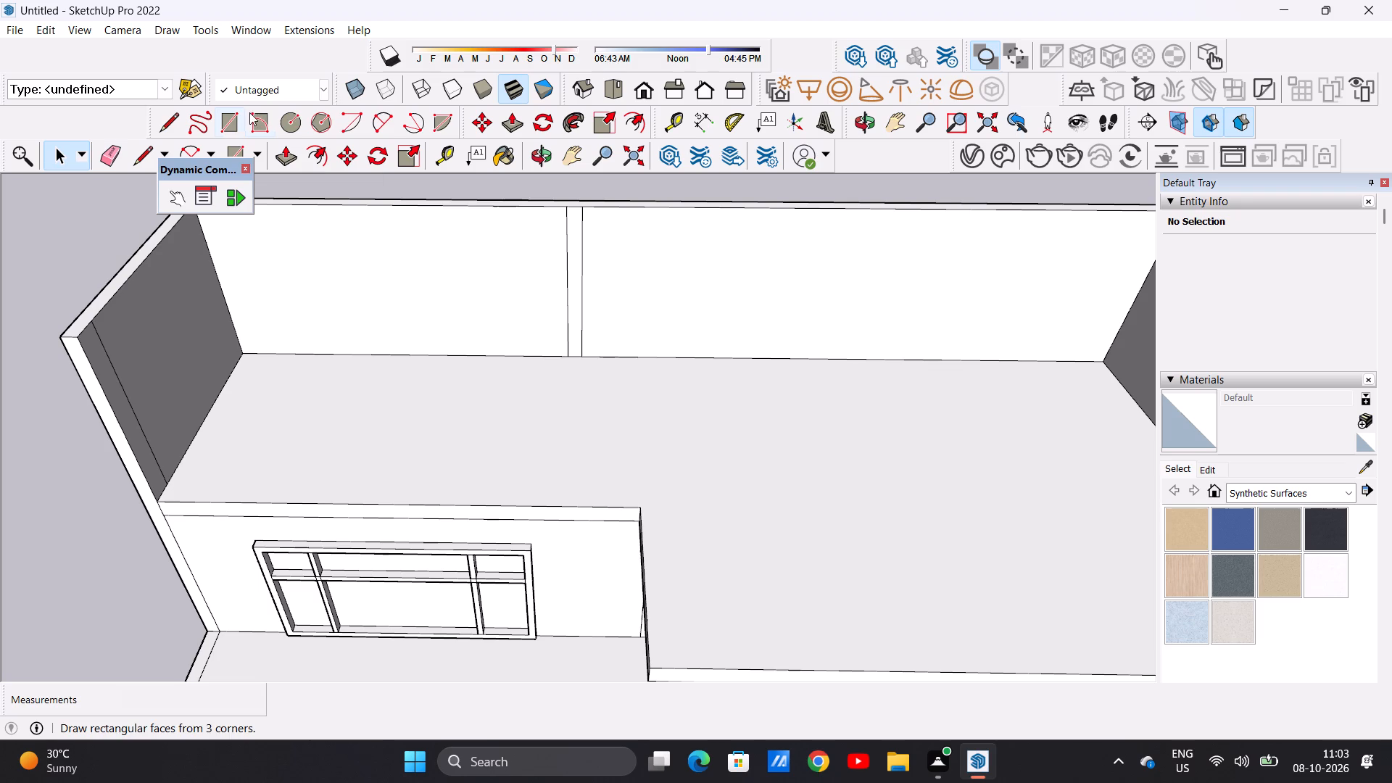
scroll(592, 484, "up", 1)
scroll(602, 486, "down", 2)
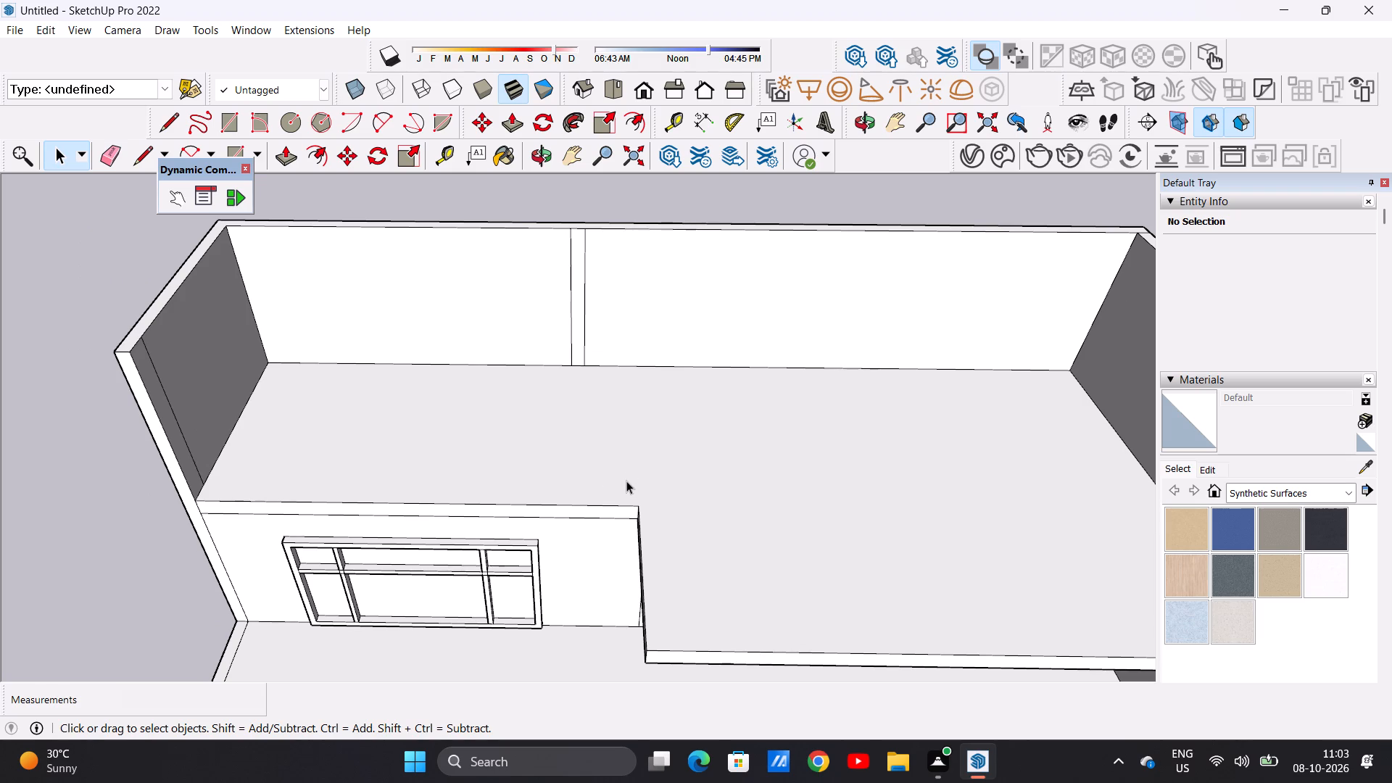
scroll(641, 539, "up", 2)
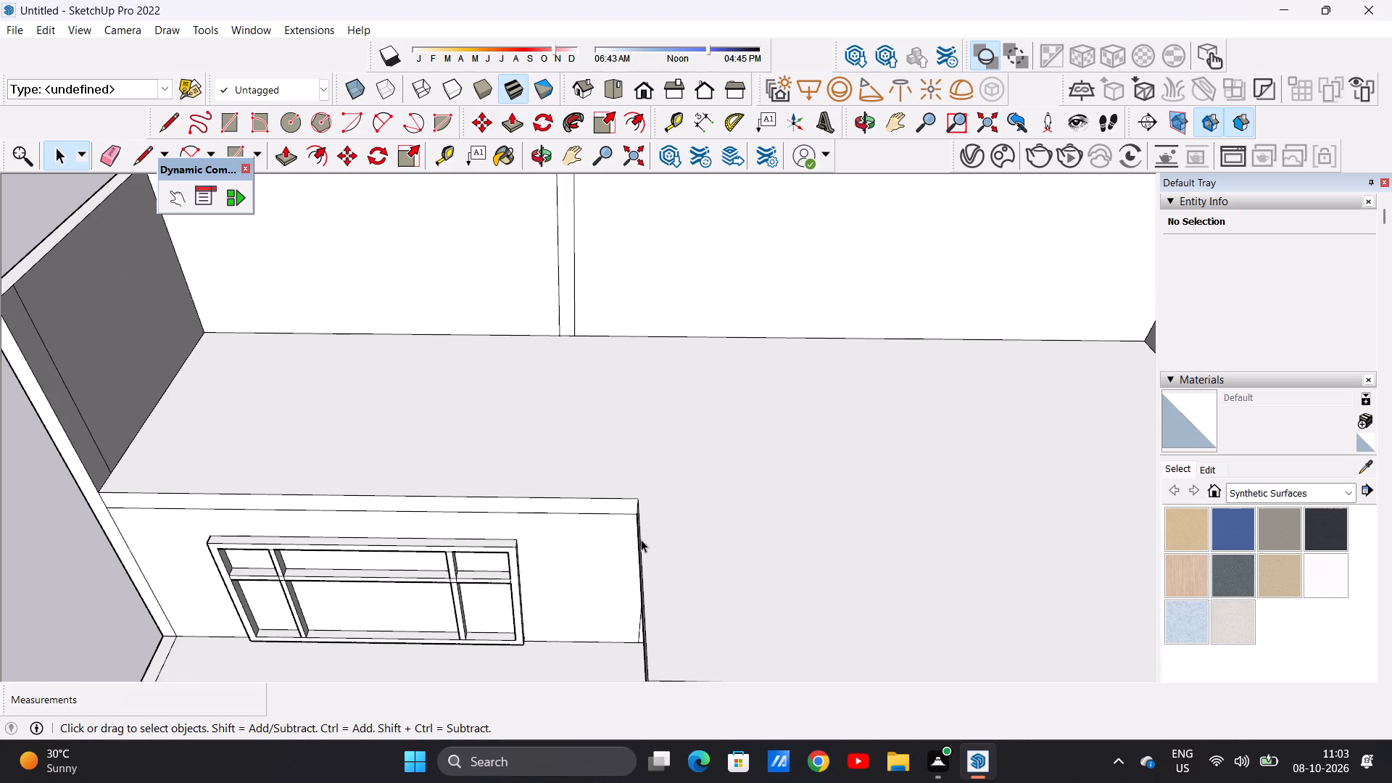
key("l")
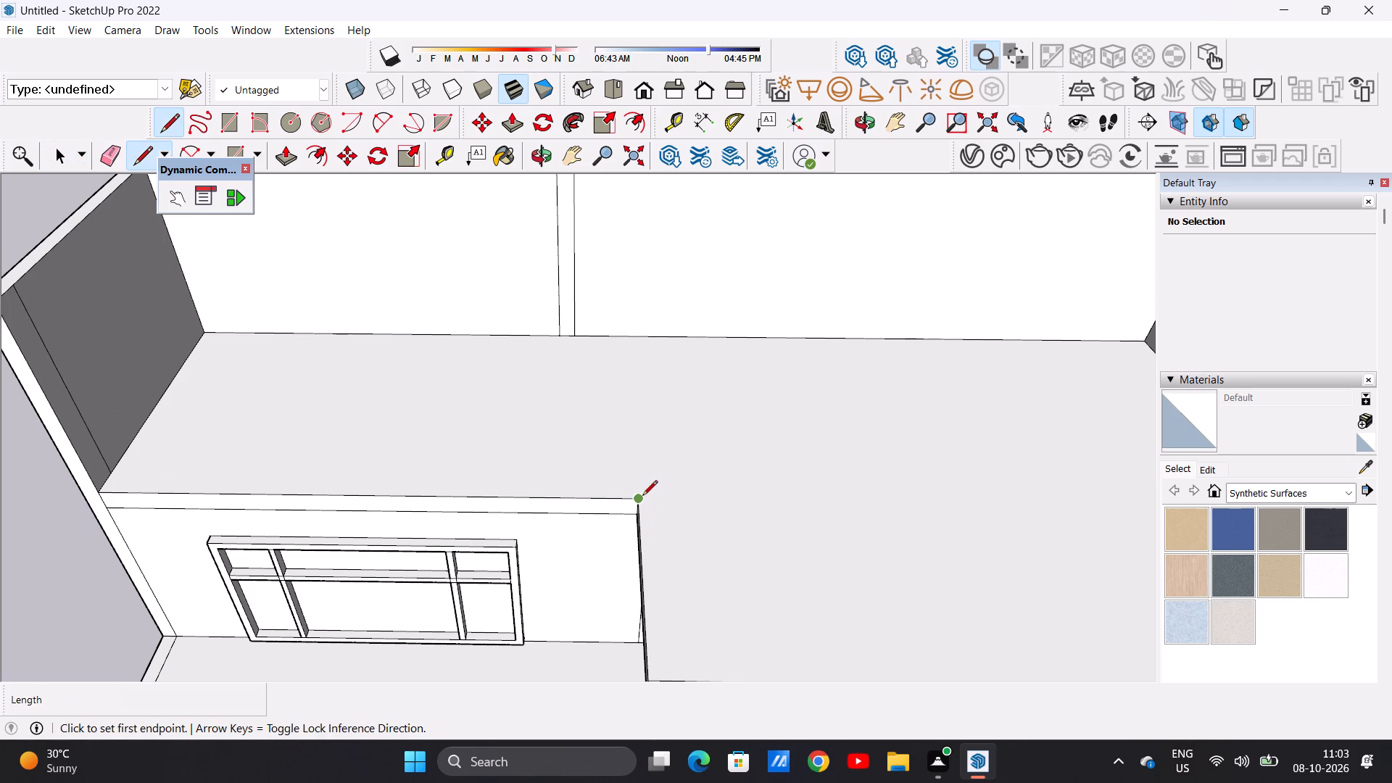
left_click(642, 497)
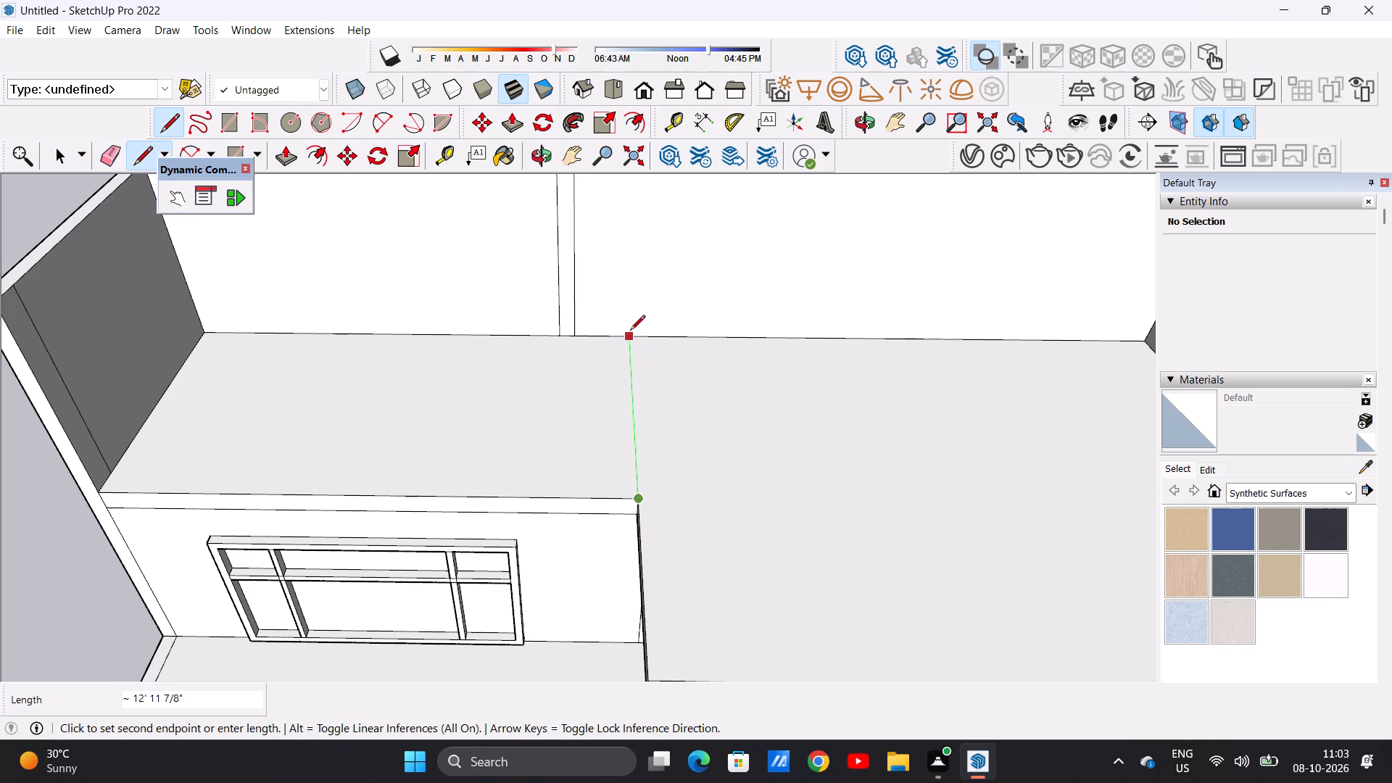
left_click(630, 331)
scroll(627, 422, "down", 1)
scroll(629, 421, "up", 1)
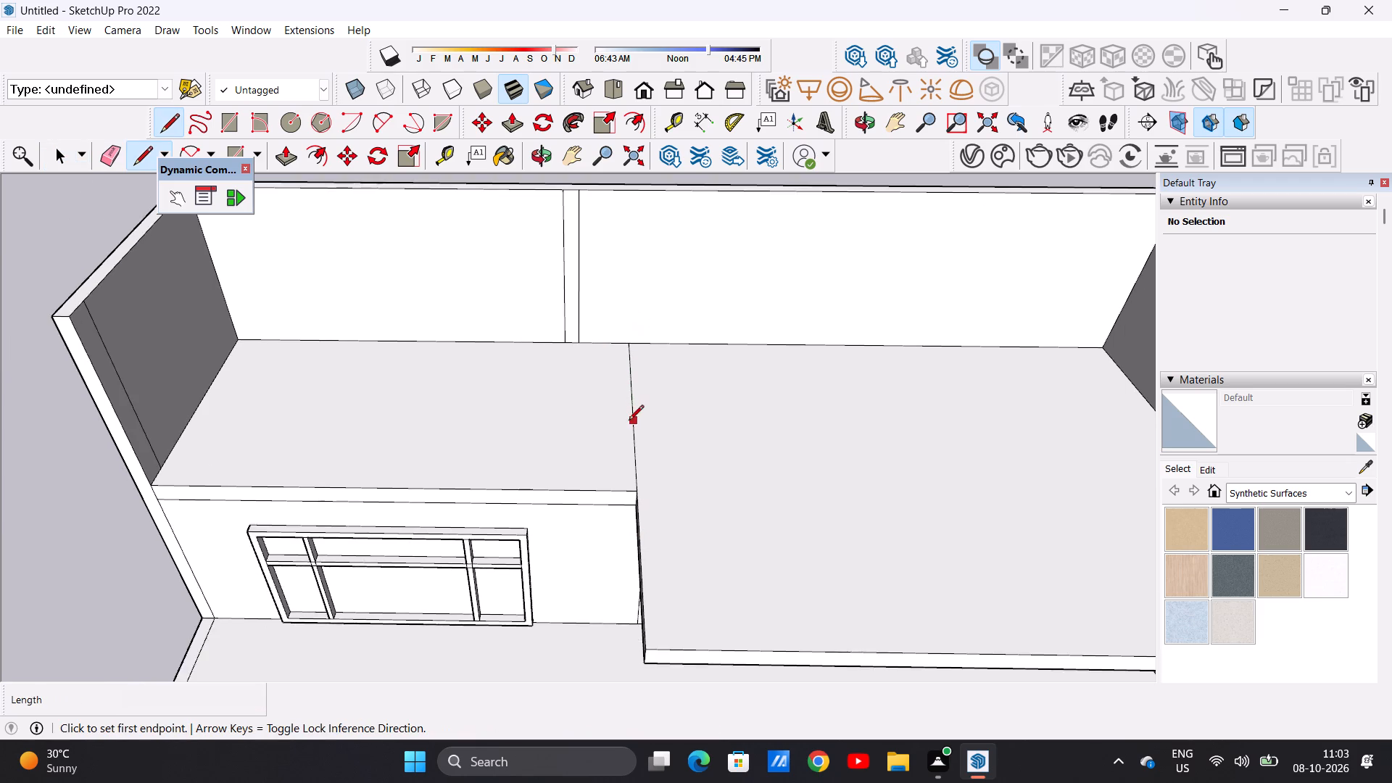
scroll(629, 421, "up", 1)
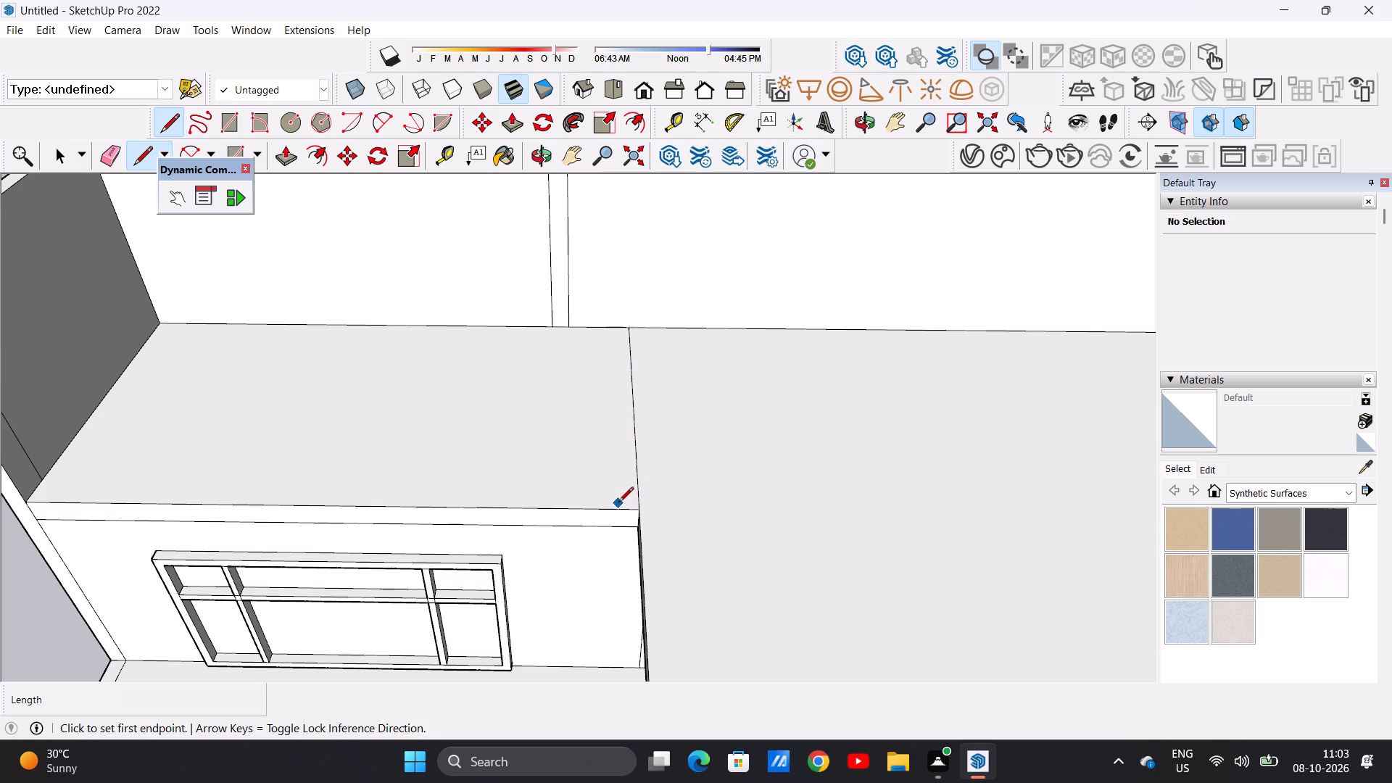
left_click(613, 510)
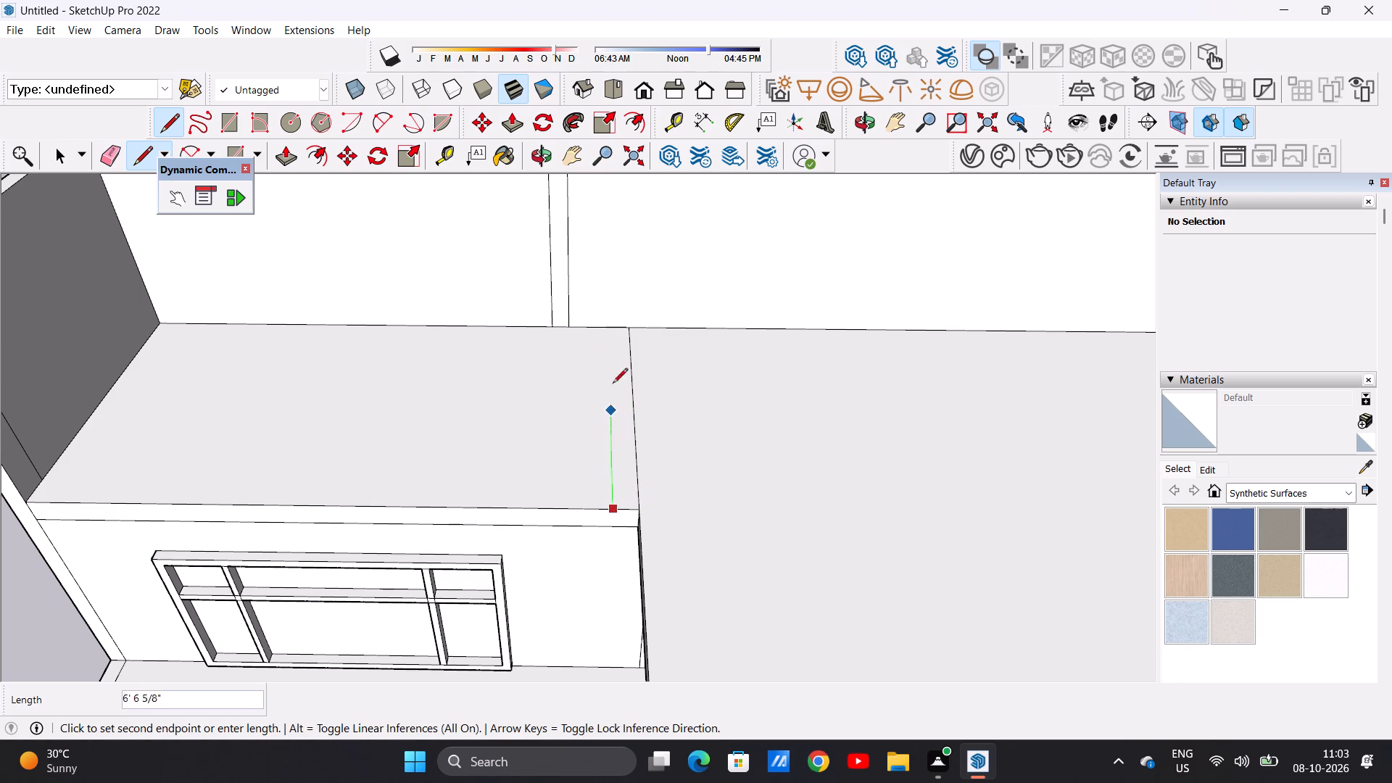
left_click(609, 328)
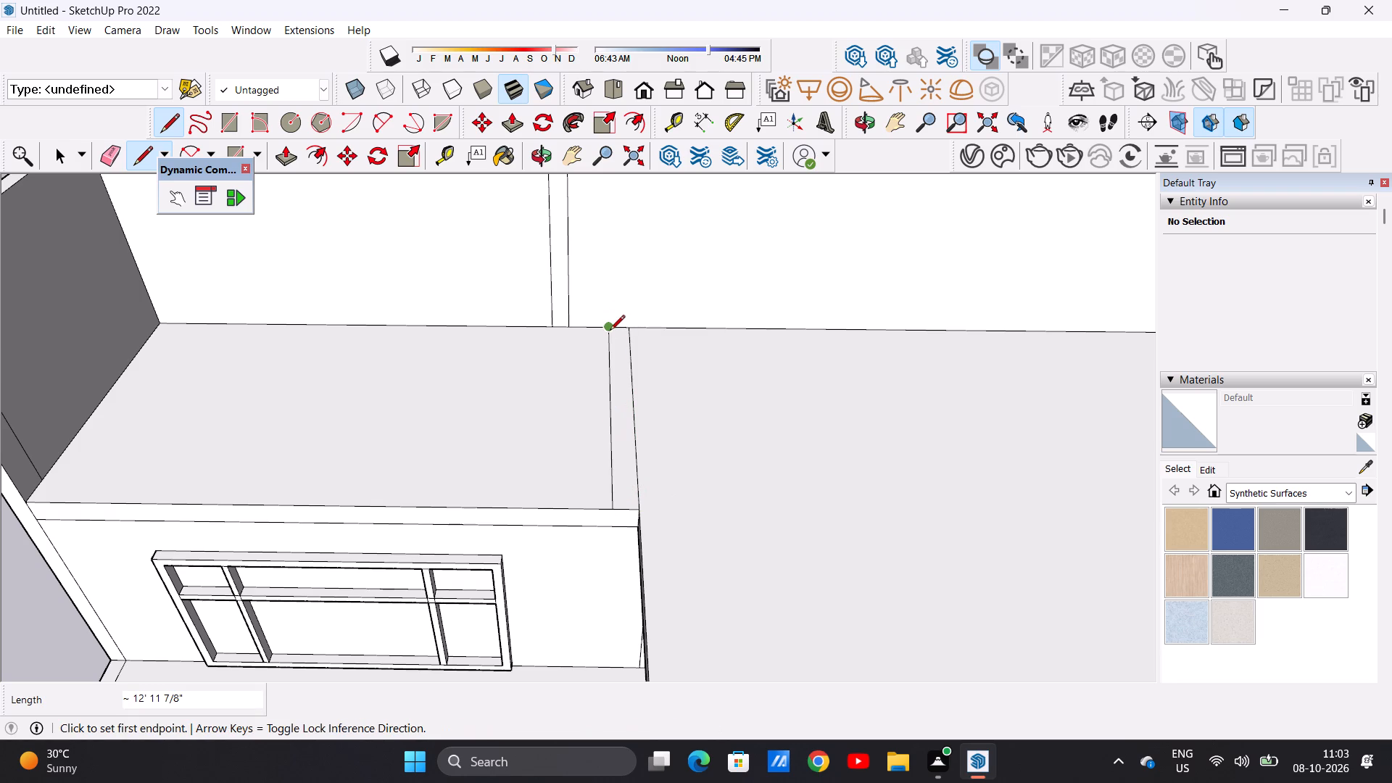
key("space")
Examine the outlined partition strip on the roof slab up close, at an angle and within the whole house.
scroll(618, 511, "up", 3)
scroll(624, 491, "down", 1)
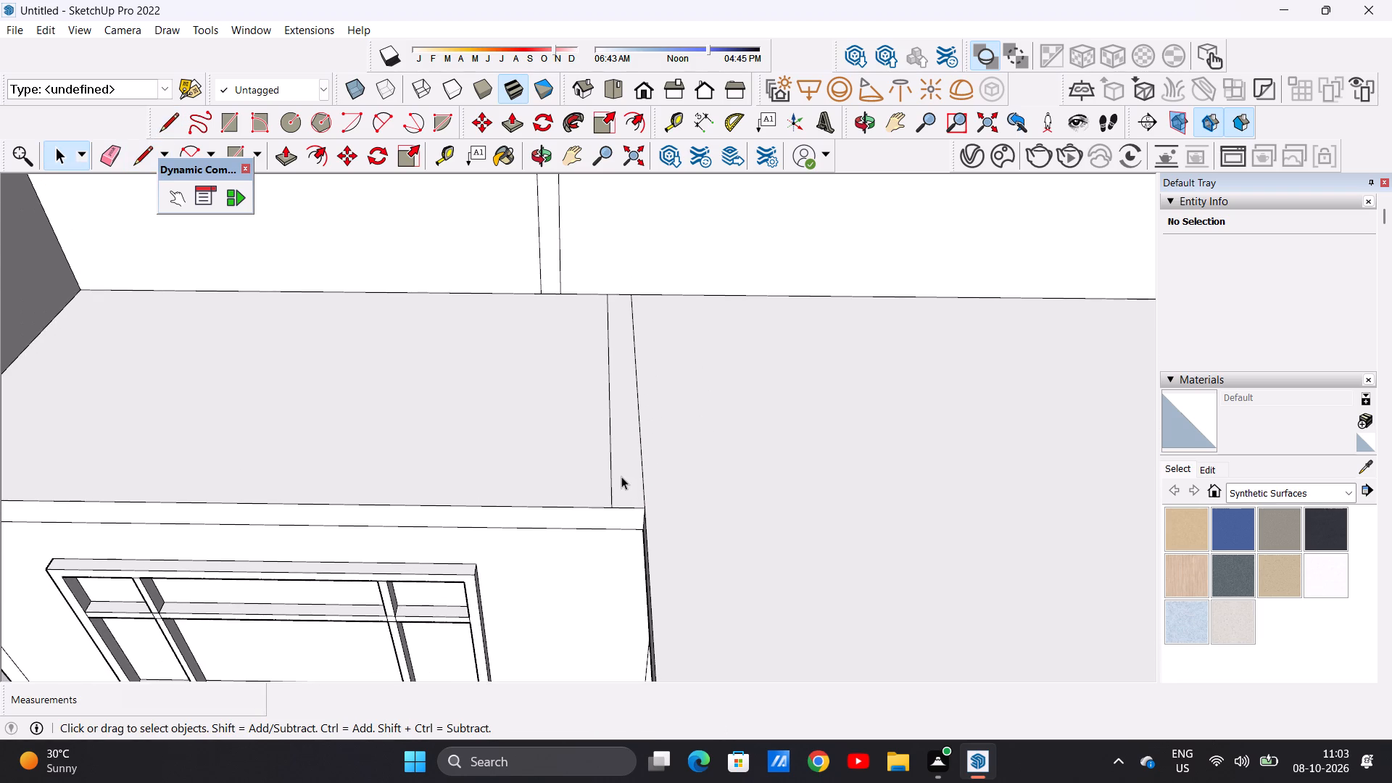
scroll(618, 467, "up", 1)
scroll(618, 467, "down", 1)
scroll(618, 467, "up", 1)
scroll(618, 467, "down", 2)
scroll(618, 470, "up", 1)
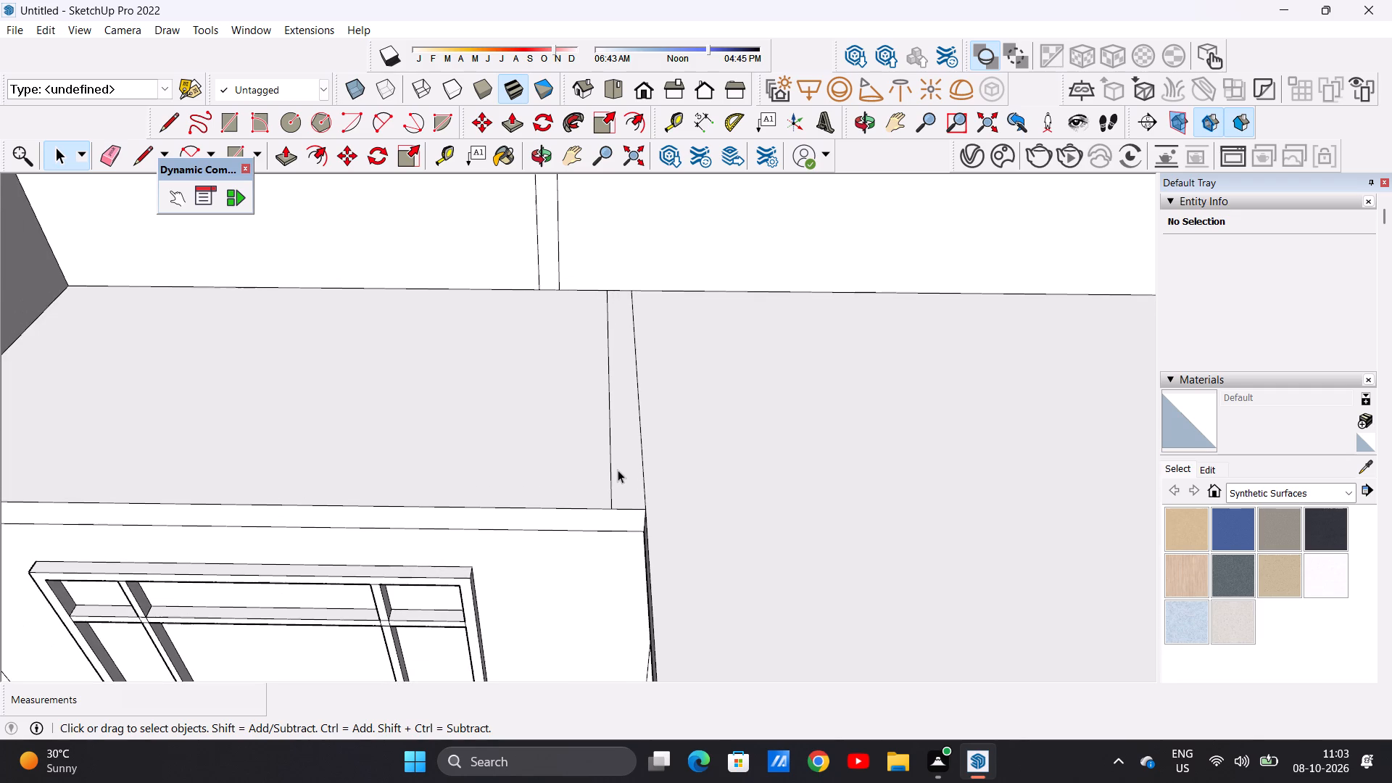
scroll(618, 470, "down", 1)
scroll(618, 470, "up", 1)
scroll(647, 437, "down", 3)
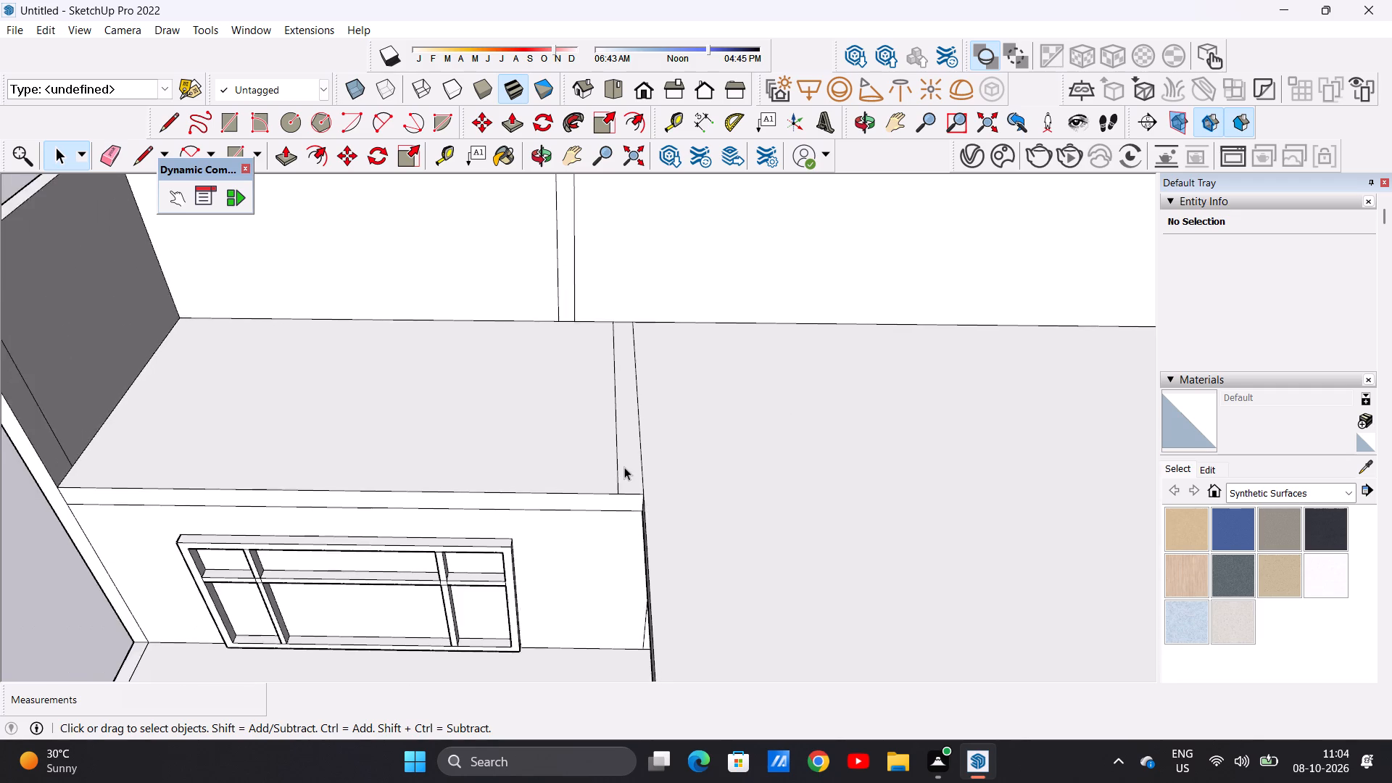
scroll(624, 467, "down", 1)
scroll(621, 477, "up", 1)
scroll(621, 477, "down", 1)
middle_click(602, 515)
middle_click_drag(602, 515, 653, 378)
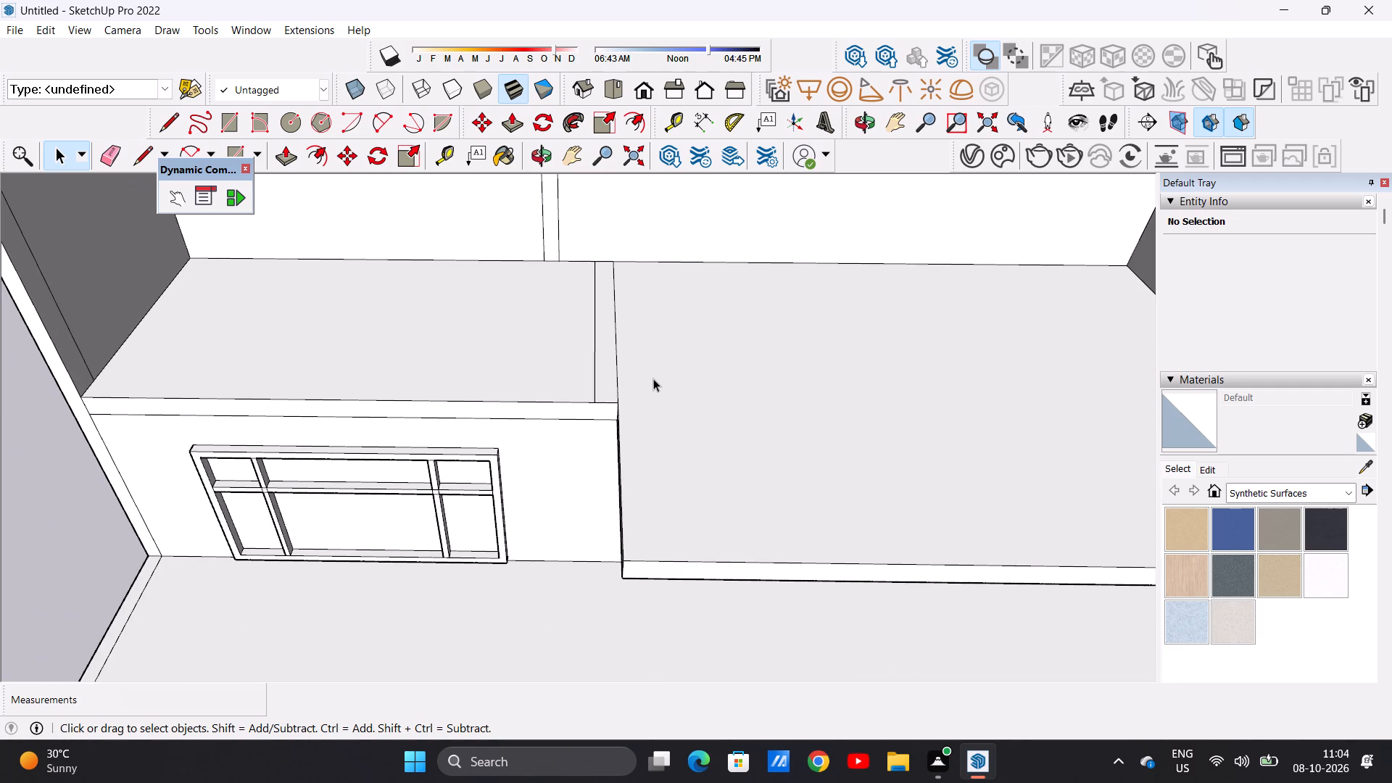
middle_click_drag(653, 378, 655, 377)
middle_click_drag(579, 509, 669, 475)
middle_click(669, 476)
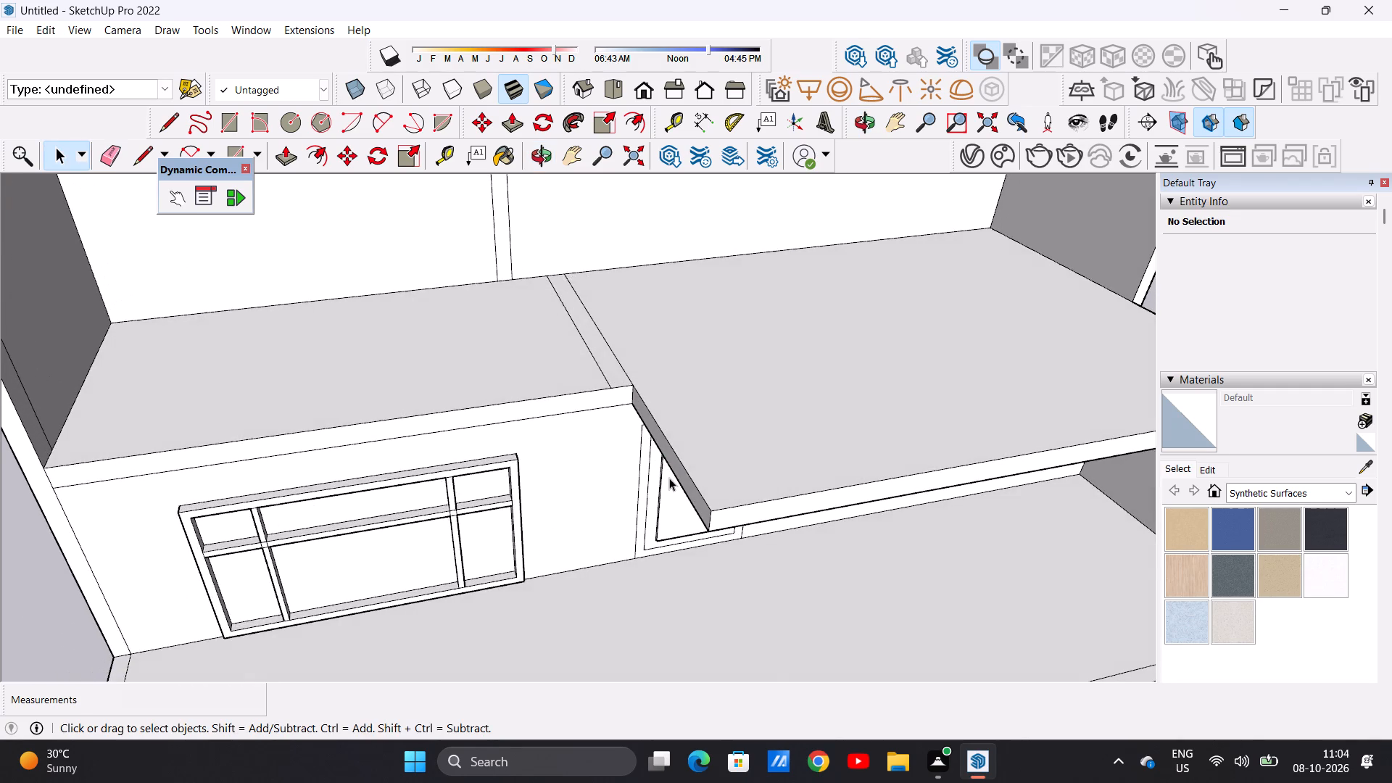
scroll(597, 485, "down", 6)
scroll(586, 492, "up", 1)
scroll(586, 492, "down", 1)
scroll(586, 492, "up", 1)
scroll(586, 492, "down", 1)
scroll(558, 359, "down", 1)
scroll(558, 359, "up", 1)
scroll(558, 358, "down", 2)
scroll(558, 358, "up", 1)
scroll(558, 358, "down", 1)
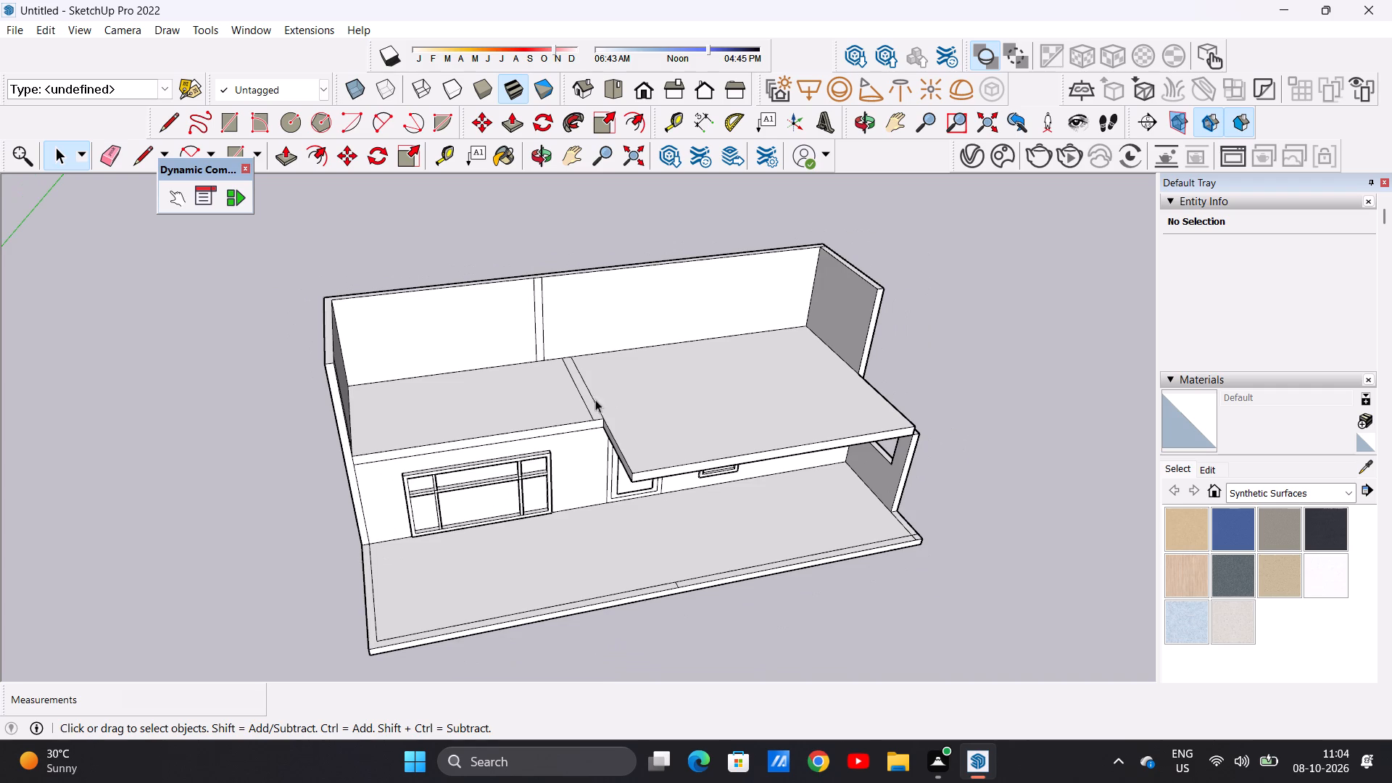
Push/Pull the partition strip on the roof slab up 10' to the top of the rear wall.
scroll(587, 401, "up", 5)
scroll(596, 401, "down", 1)
scroll(596, 402, "up", 1)
scroll(595, 404, "down", 1)
scroll(595, 404, "up", 3)
key("p")
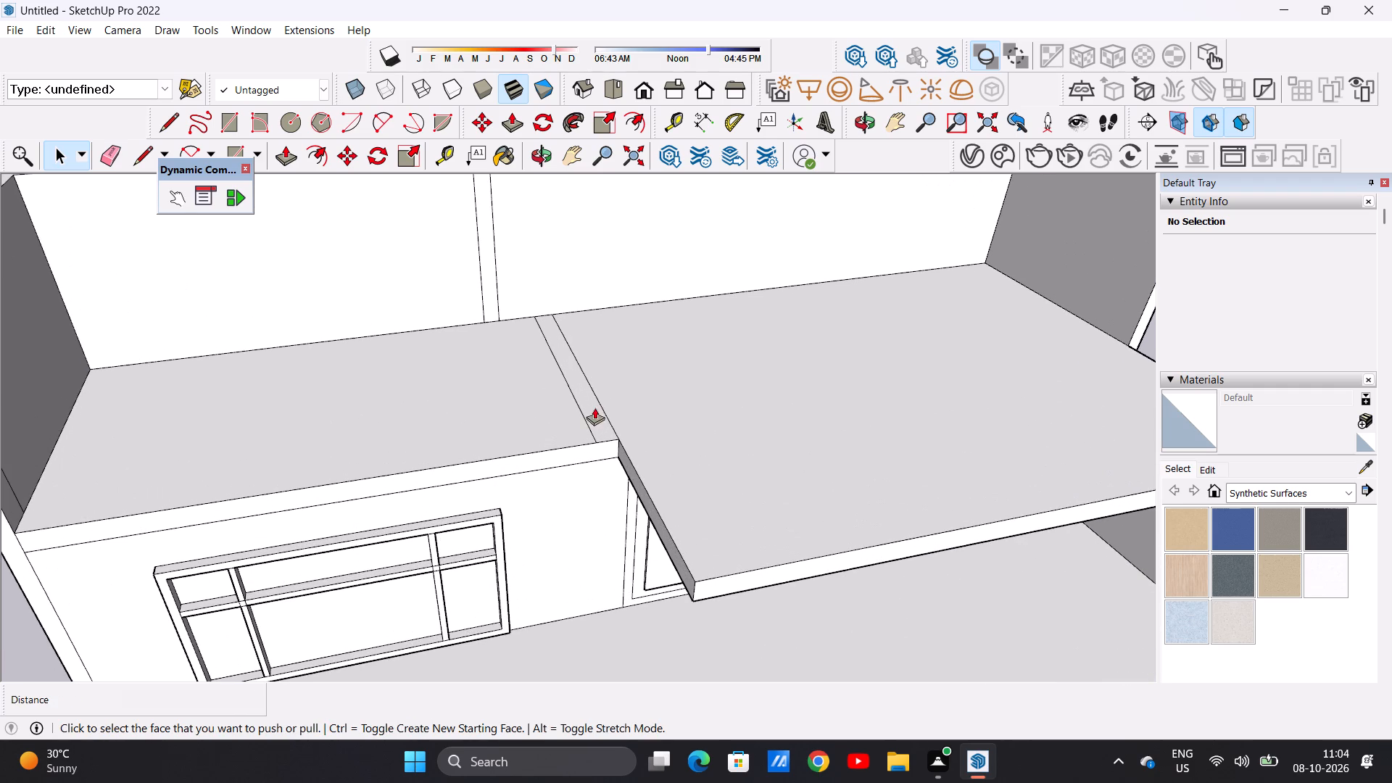
left_click(592, 391)
scroll(591, 314, "down", 1)
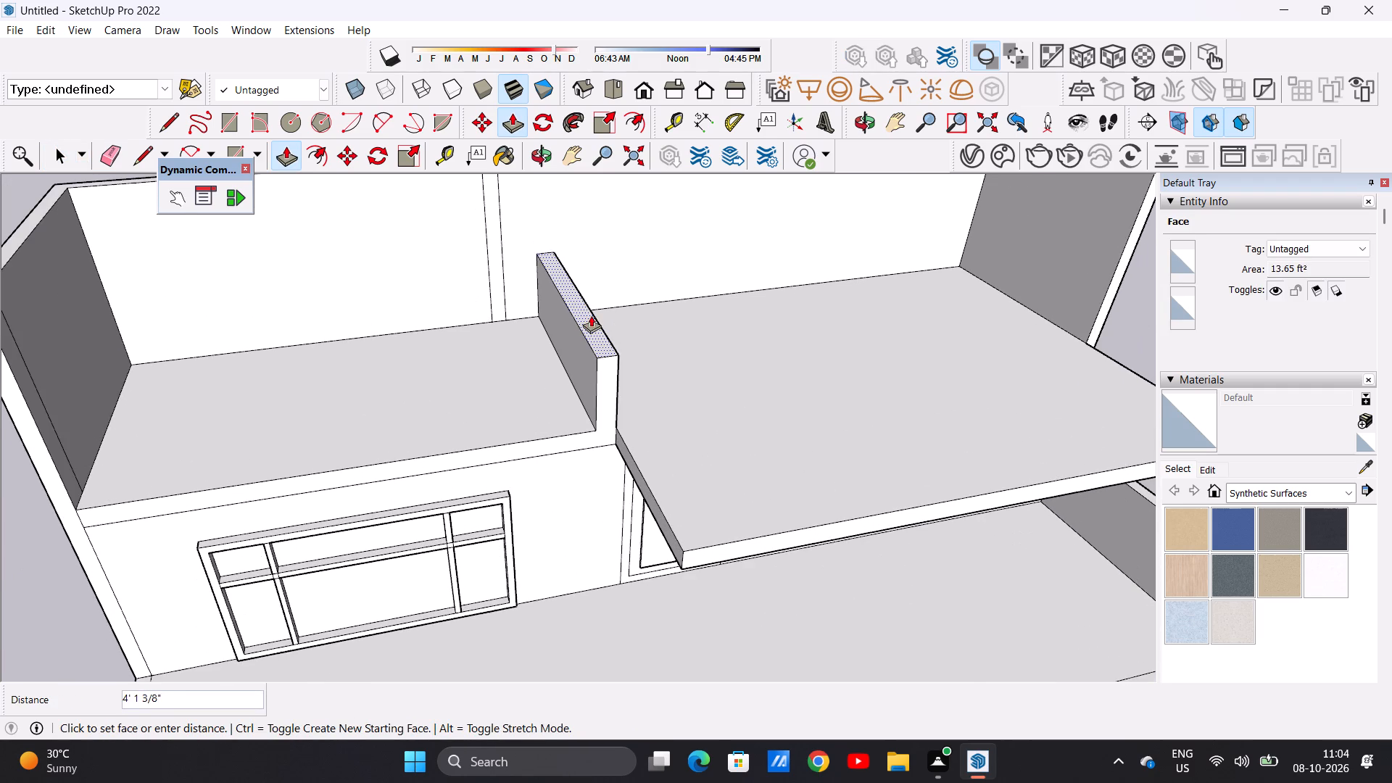
scroll(589, 326, "down", 1)
scroll(589, 357, "up", 1)
scroll(589, 357, "down", 1)
scroll(589, 357, "up", 1)
scroll(589, 357, "down", 1)
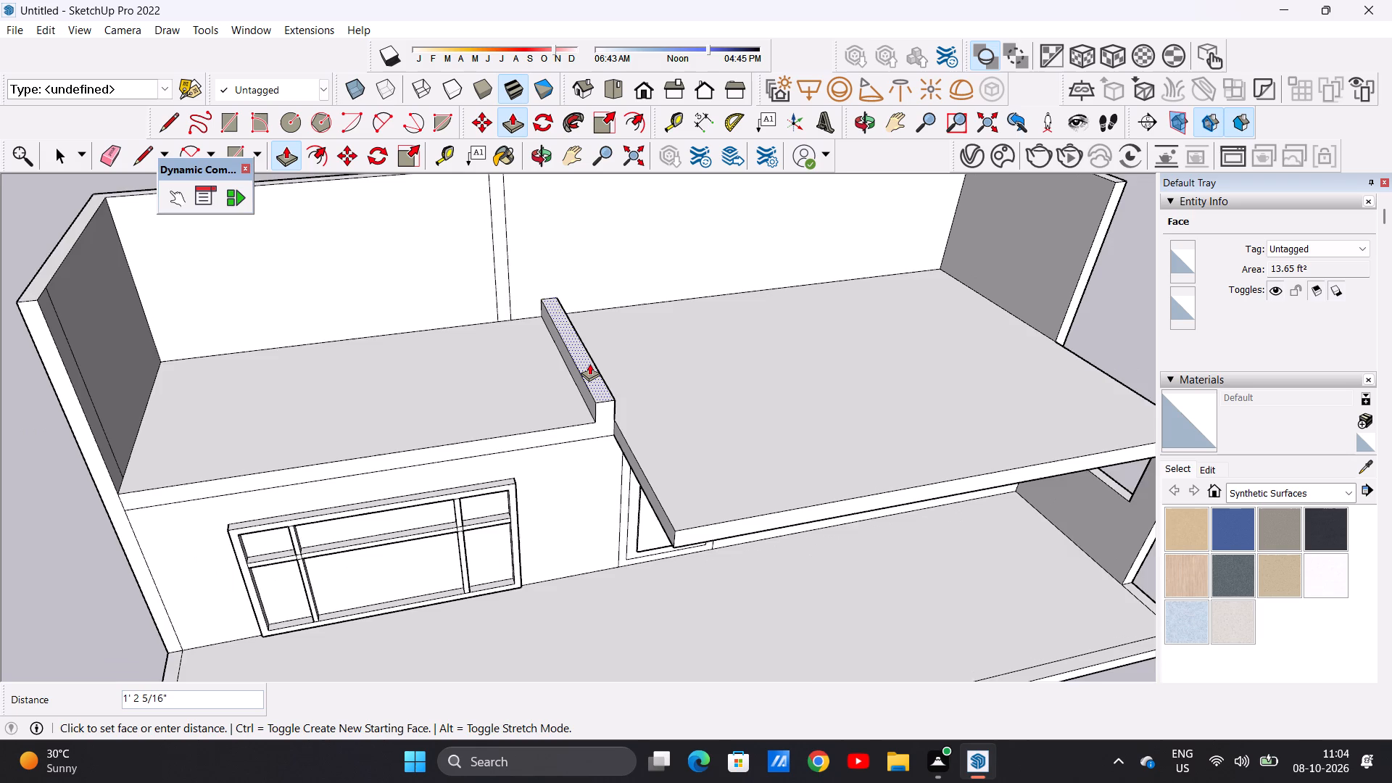
scroll(589, 363, "down", 1)
middle_click(518, 236)
middle_click_drag(526, 236, 540, 236)
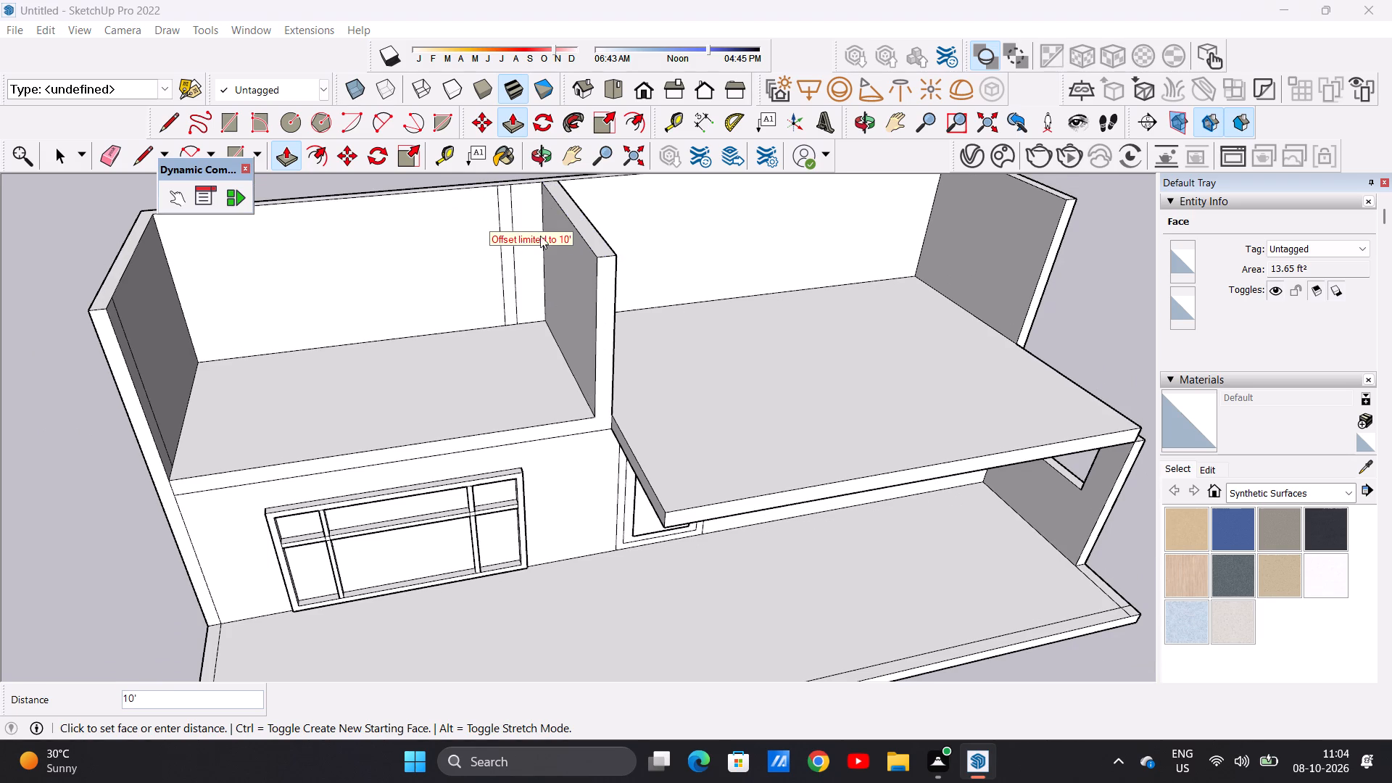
middle_click_drag(540, 236, 661, 226)
middle_click(661, 226)
left_click(505, 181)
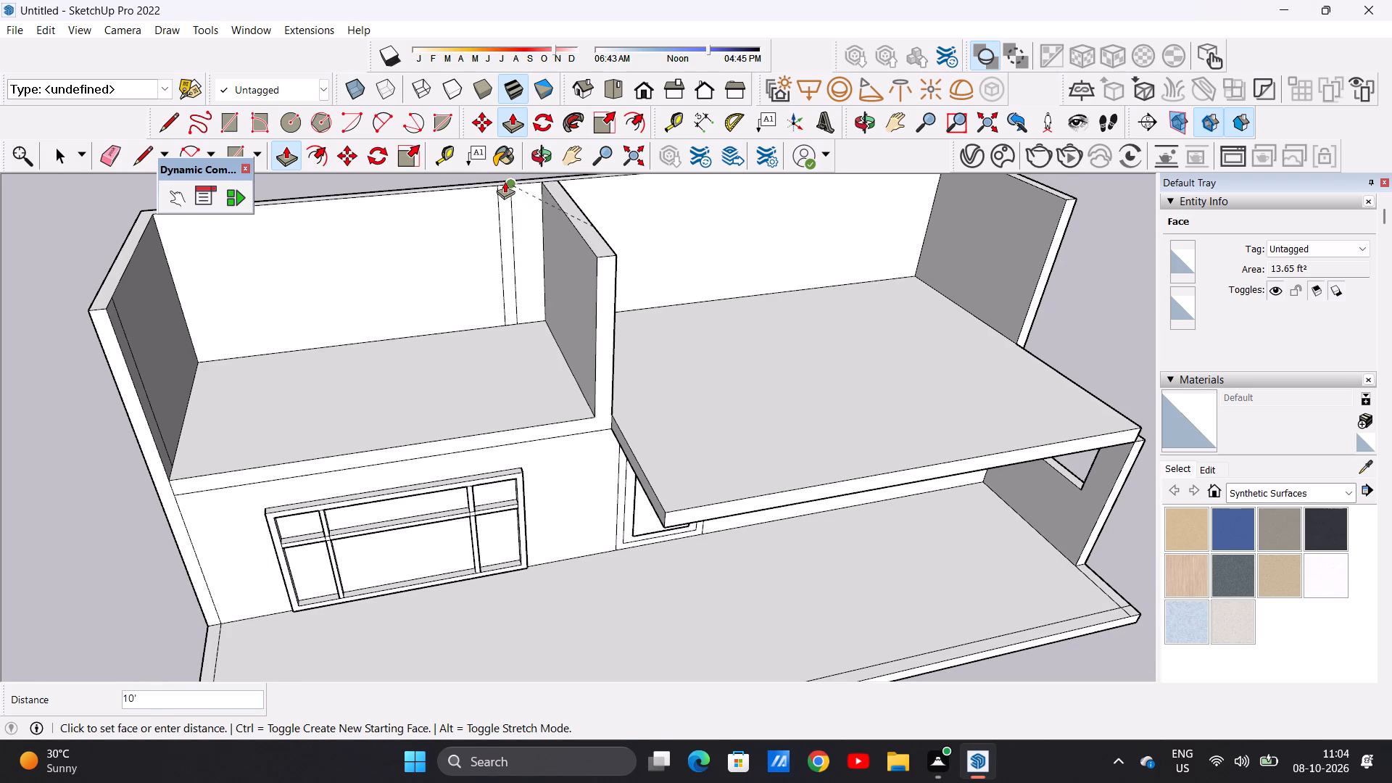
key("space")
Erase the two leftover vertical lines on the upper rear wall's inner face beside the new partition.
scroll(529, 394, "up", 1)
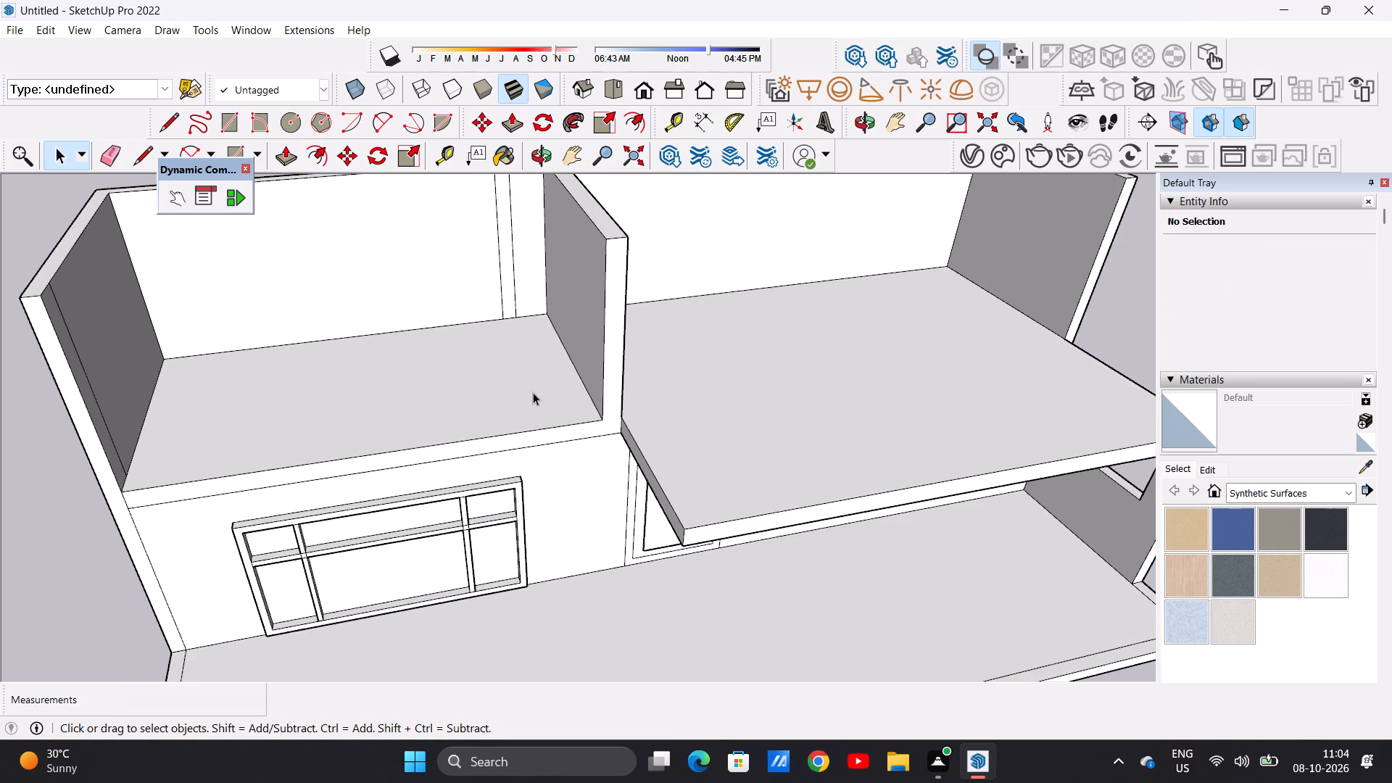
scroll(534, 386, "down", 2)
scroll(534, 386, "up", 1)
scroll(534, 386, "down", 2)
scroll(536, 381, "up", 1)
scroll(536, 381, "down", 4)
scroll(517, 245, "up", 1)
scroll(517, 245, "down", 1)
scroll(517, 245, "up", 1)
scroll(517, 245, "down", 2)
scroll(545, 286, "up", 1)
scroll(545, 286, "down", 1)
scroll(544, 286, "up", 5)
key("e")
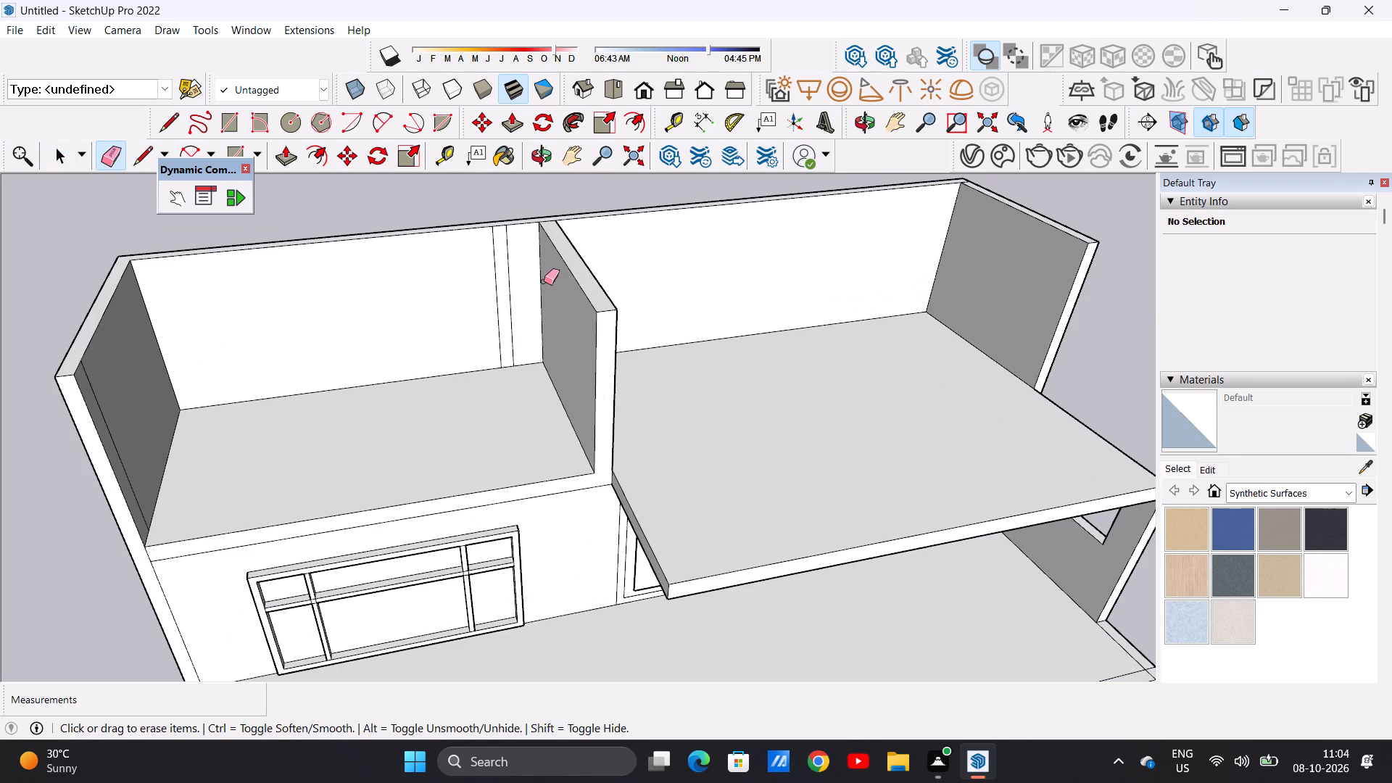
scroll(511, 315, "up", 3)
left_click_drag(489, 291, 517, 289)
left_click(517, 289)
key("space")
Examine the new partition wall and the open front of the upper storey from the front and above.
scroll(504, 407, "down", 2)
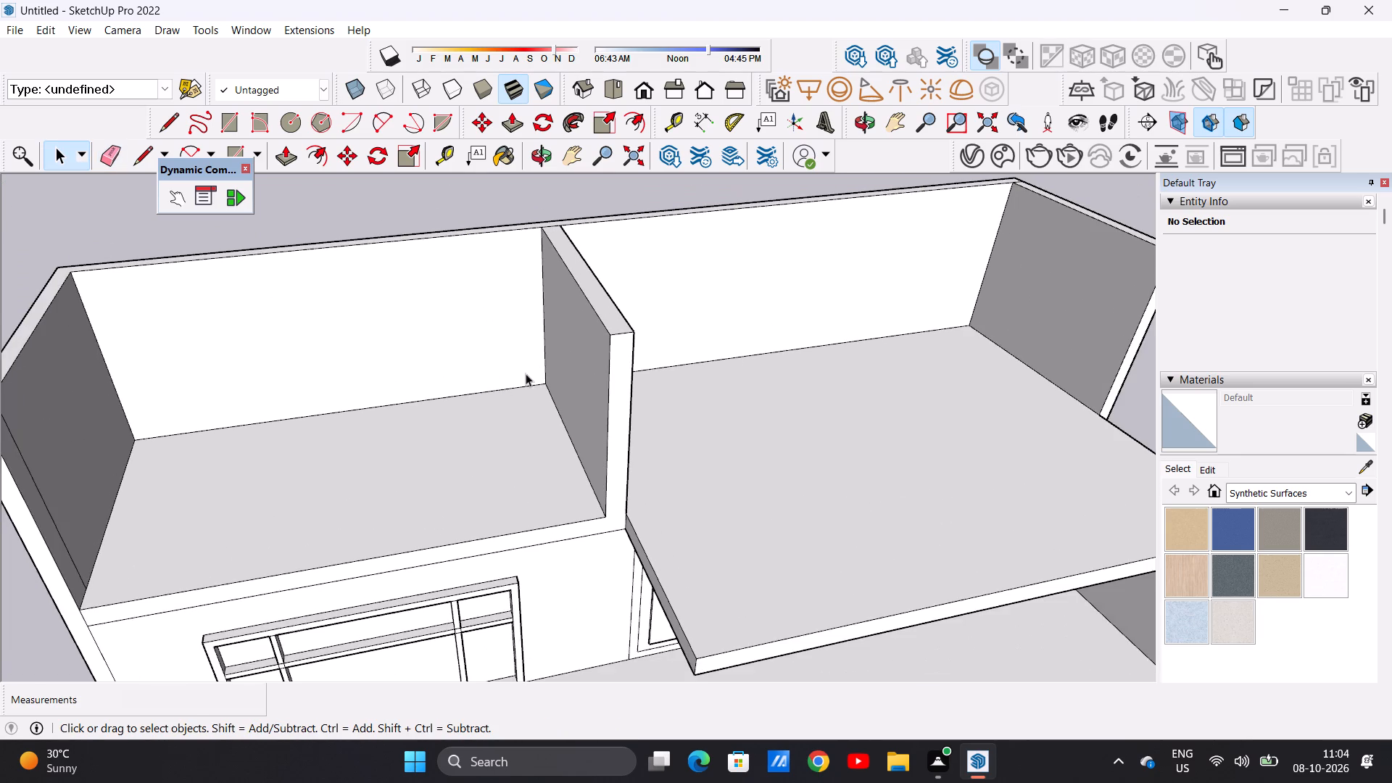
scroll(542, 359, "down", 1)
scroll(542, 359, "up", 1)
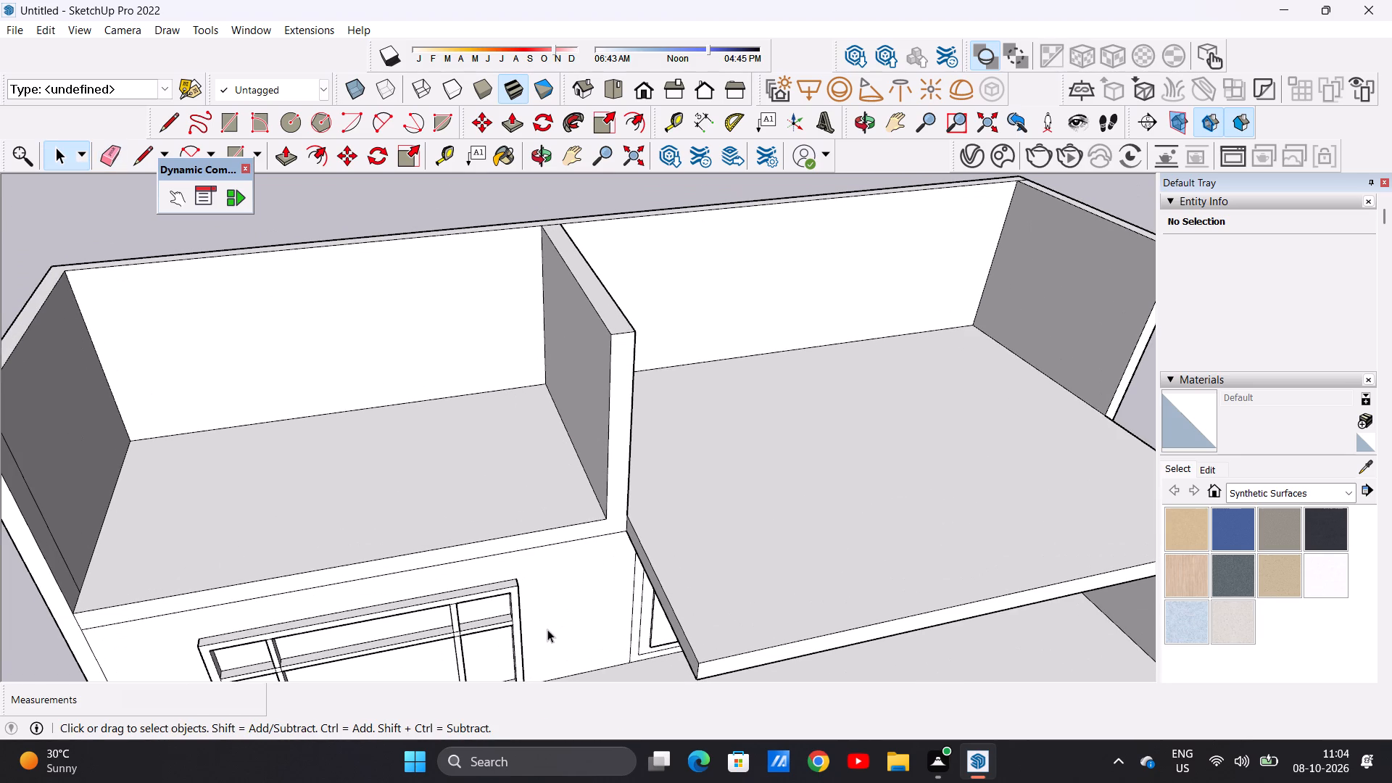
scroll(547, 629, "up", 1)
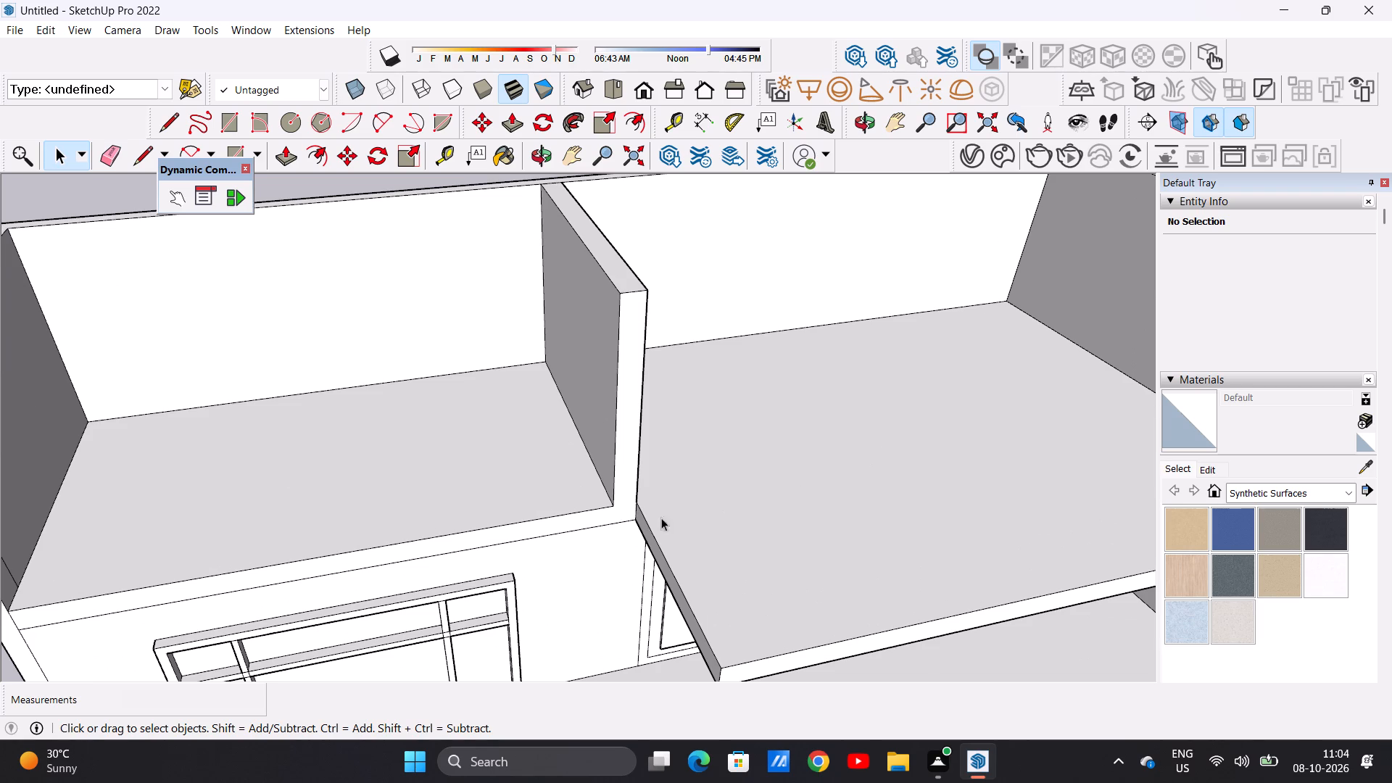
scroll(558, 507, "down", 5)
scroll(593, 521, "up", 1)
scroll(598, 512, "down", 1)
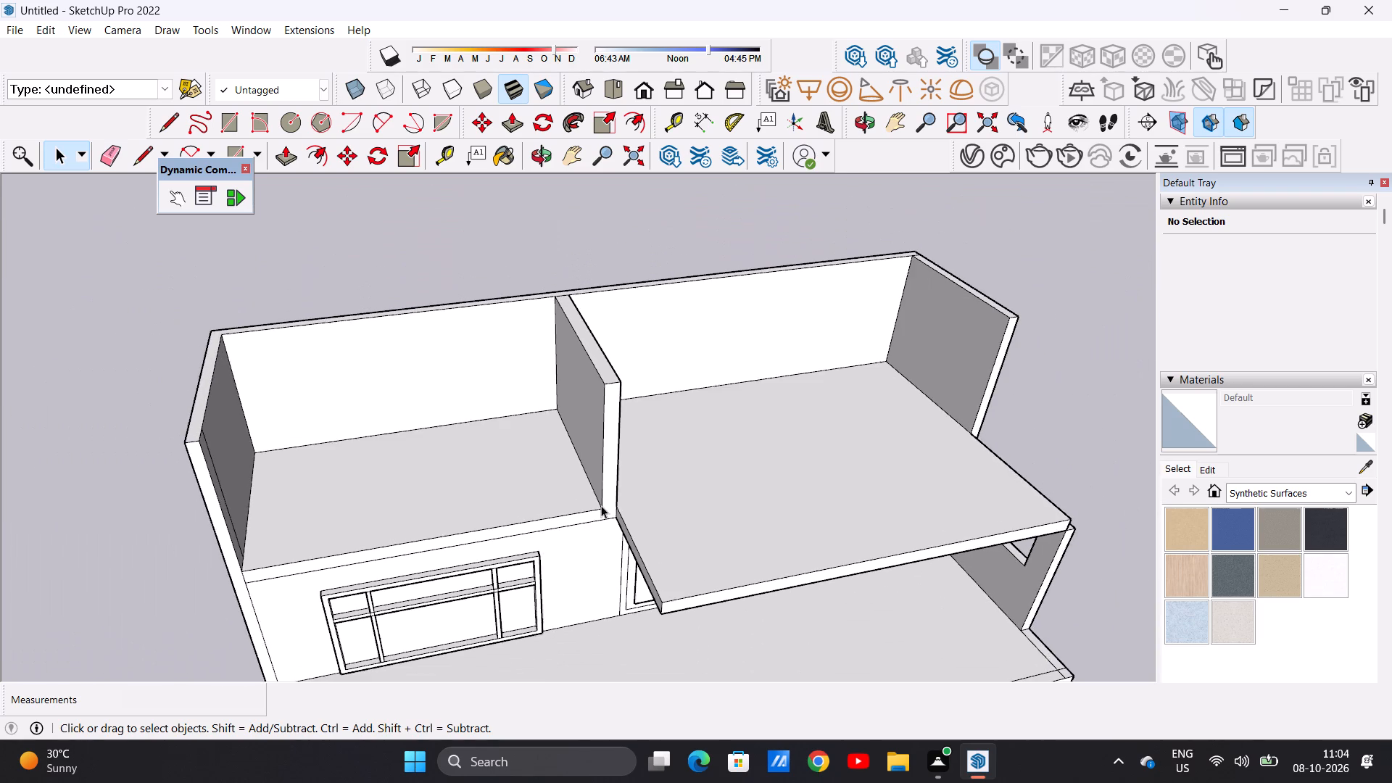
middle_click_drag(630, 593, 563, 419)
middle_click_drag(477, 494, 474, 502)
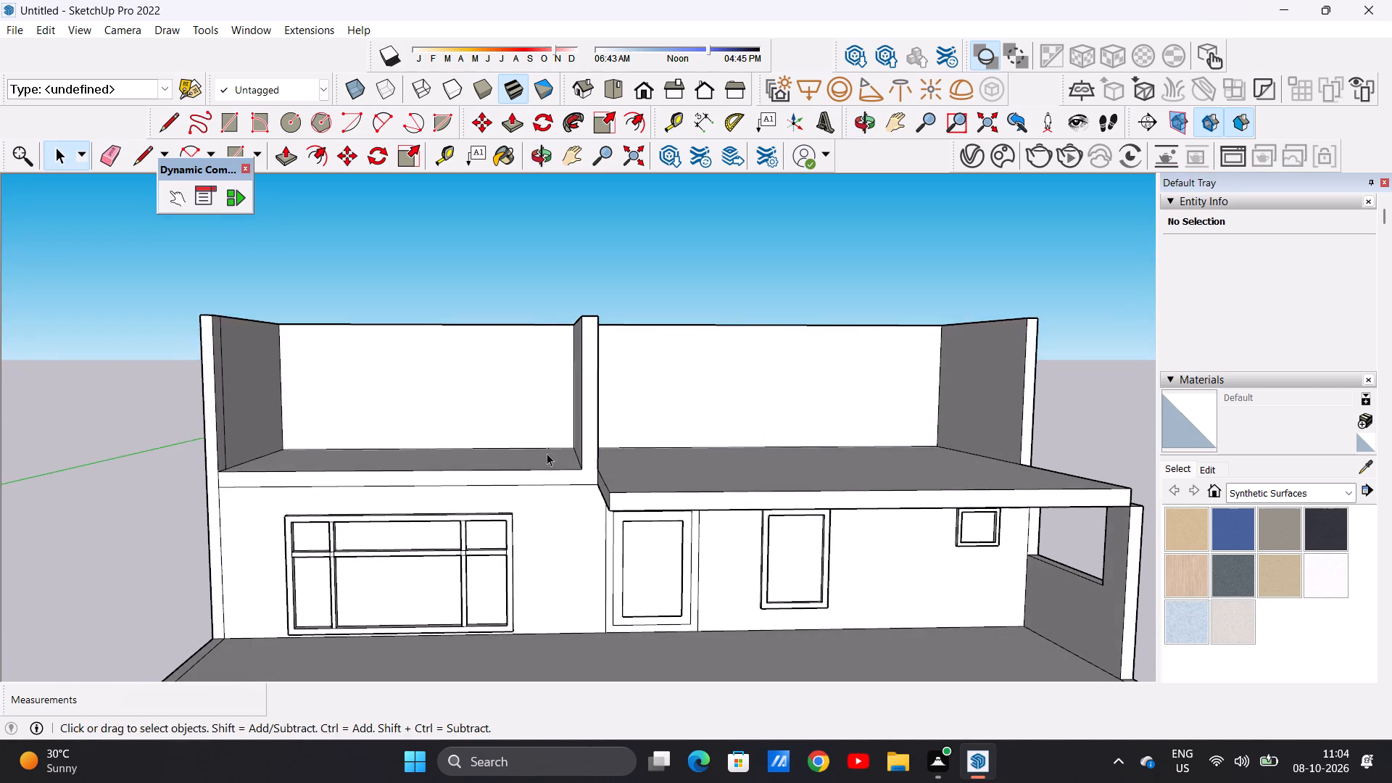
middle_click_drag(641, 434, 623, 596)
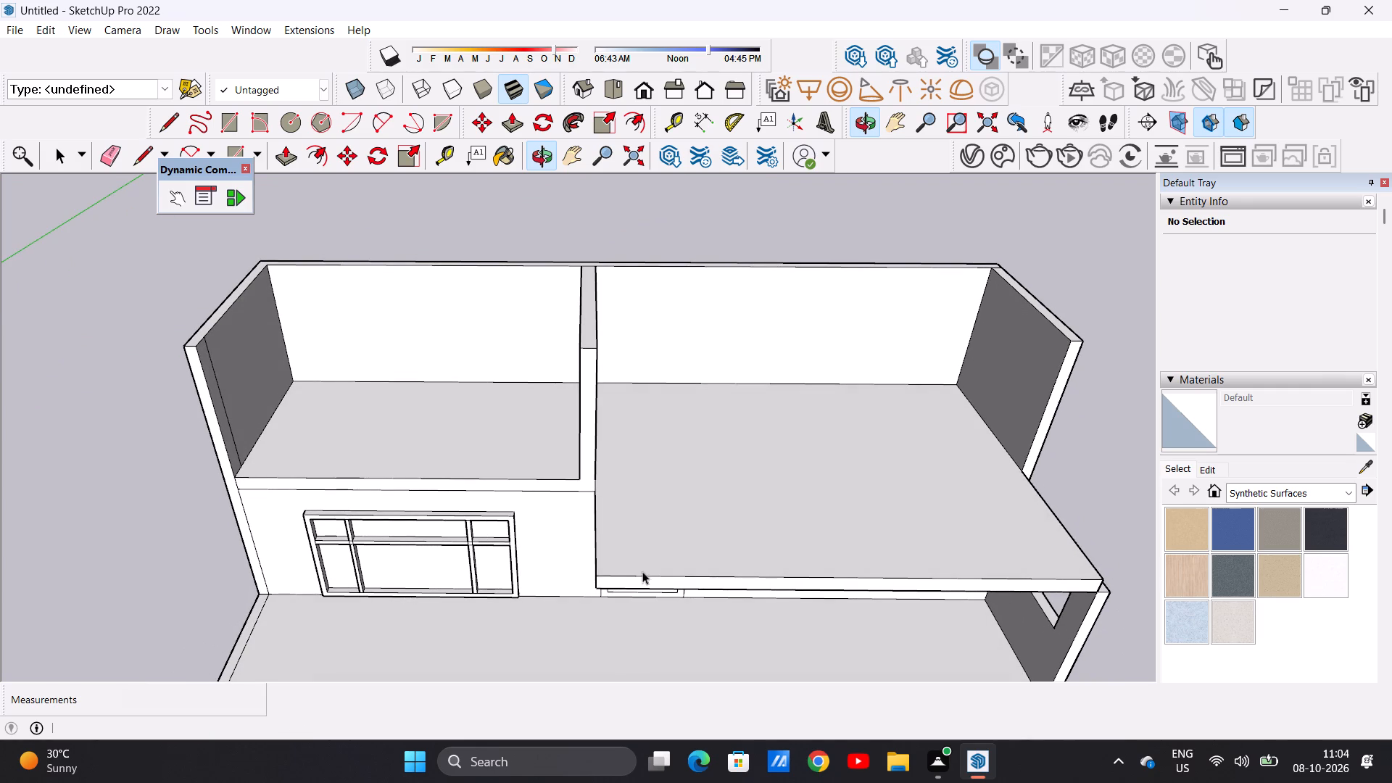
scroll(1022, 483, "up", 4)
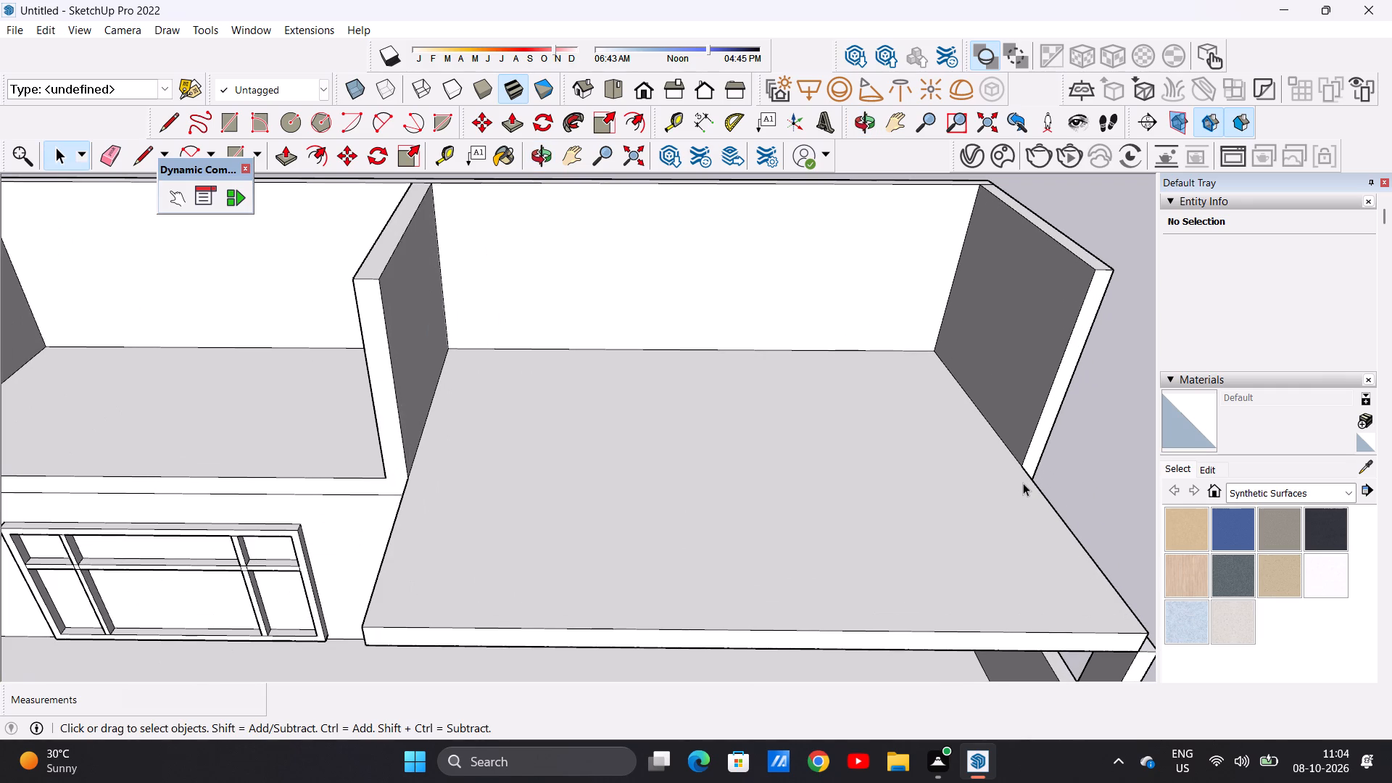
scroll(895, 503, "down", 3)
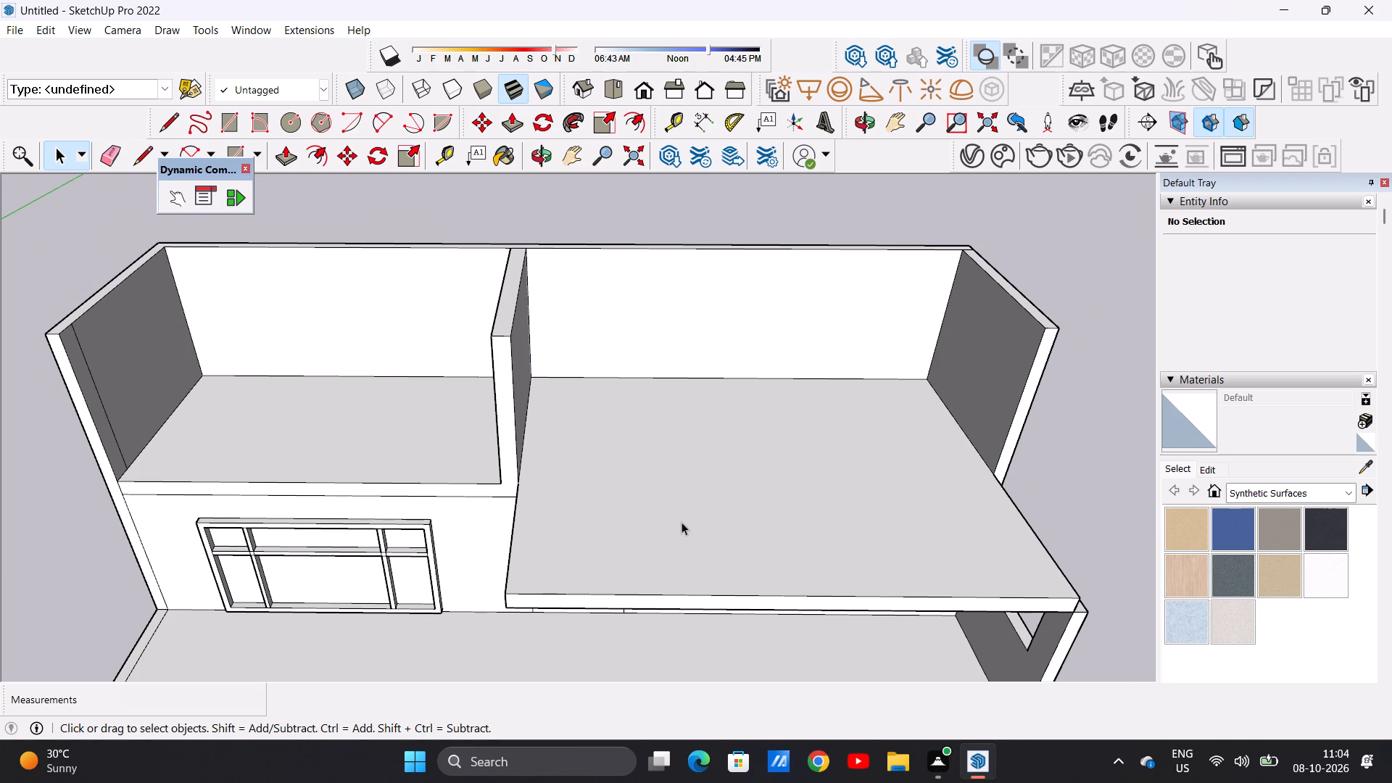
Push/Pull the roof slab's end face outward 9" to meet the end wall's outer face above the side opening.
scroll(666, 528, "down", 4)
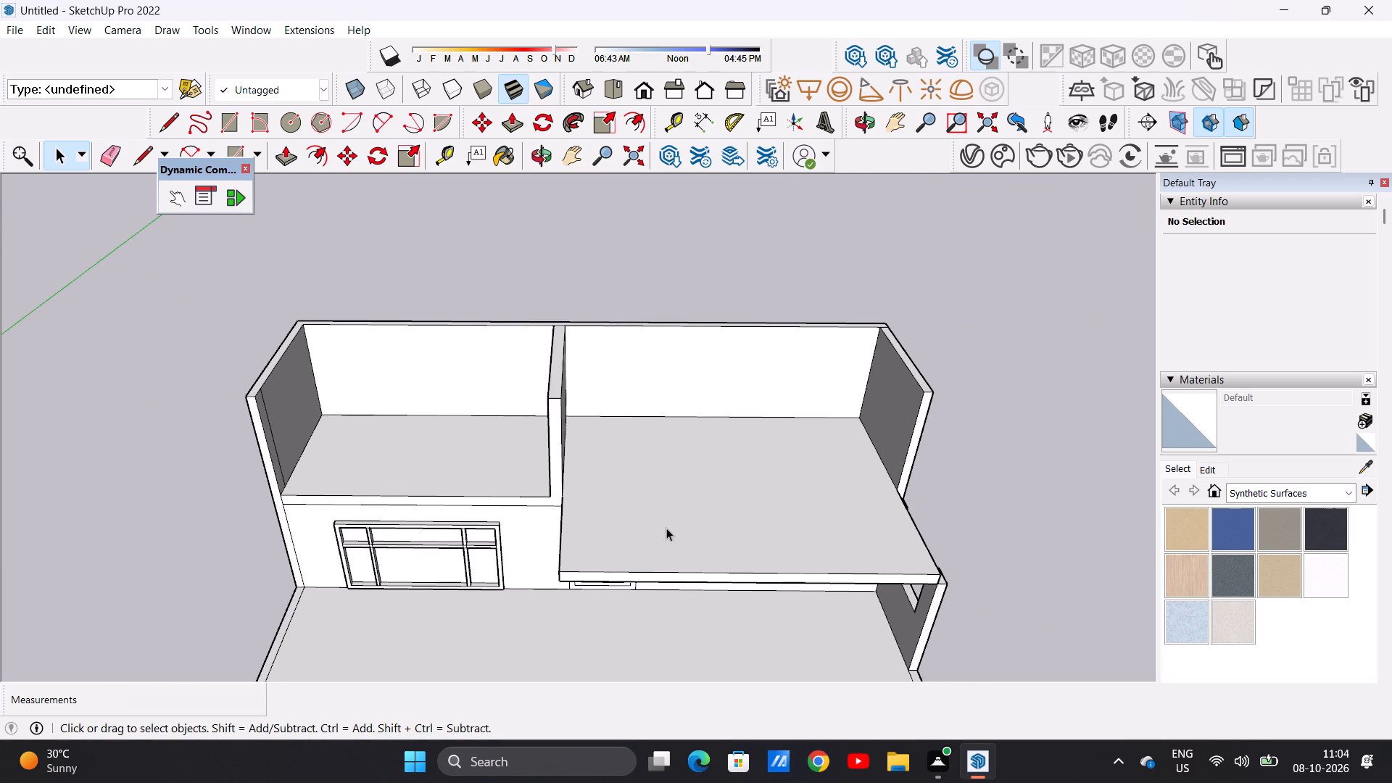
middle_click(1016, 584)
middle_click(1016, 584)
middle_click_drag(1016, 584, 782, 481)
middle_click(781, 481)
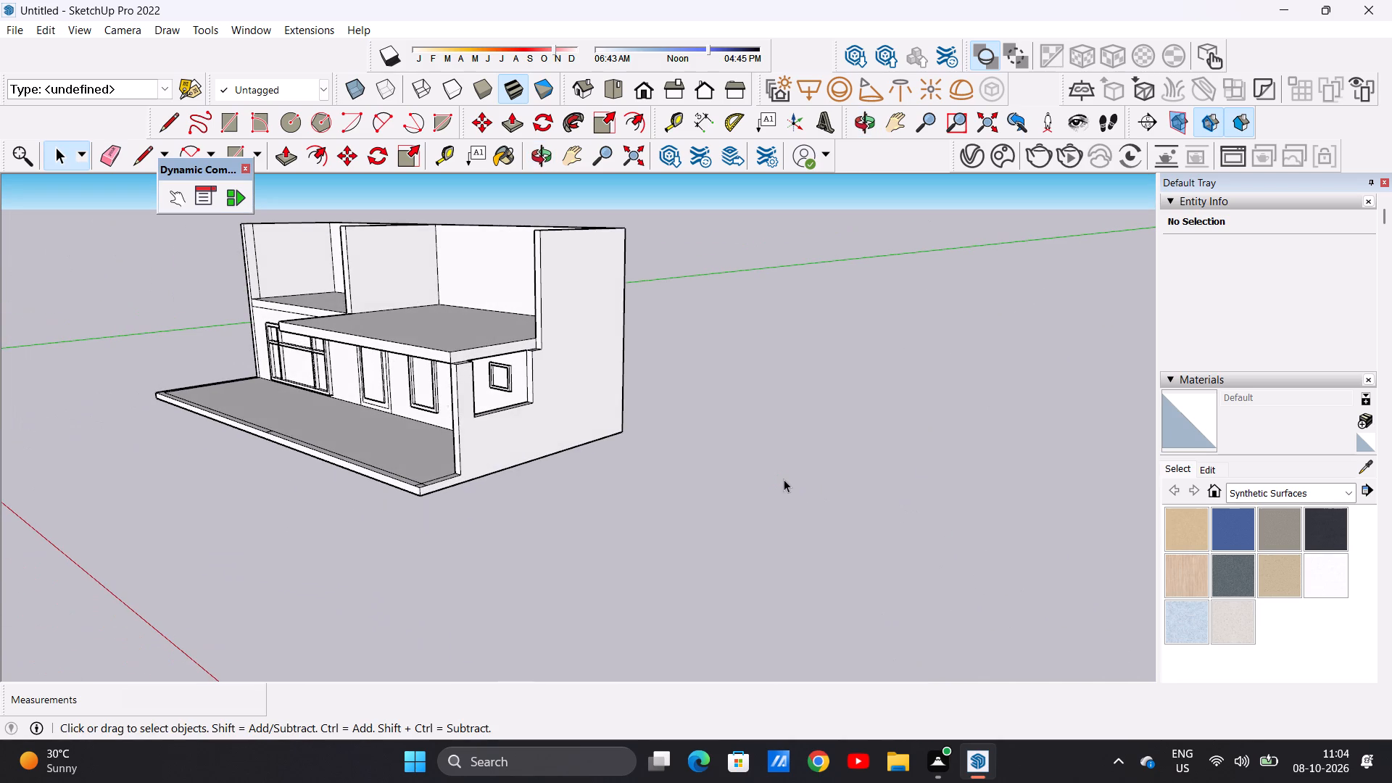
scroll(489, 336, "down", 1)
scroll(489, 336, "up", 2)
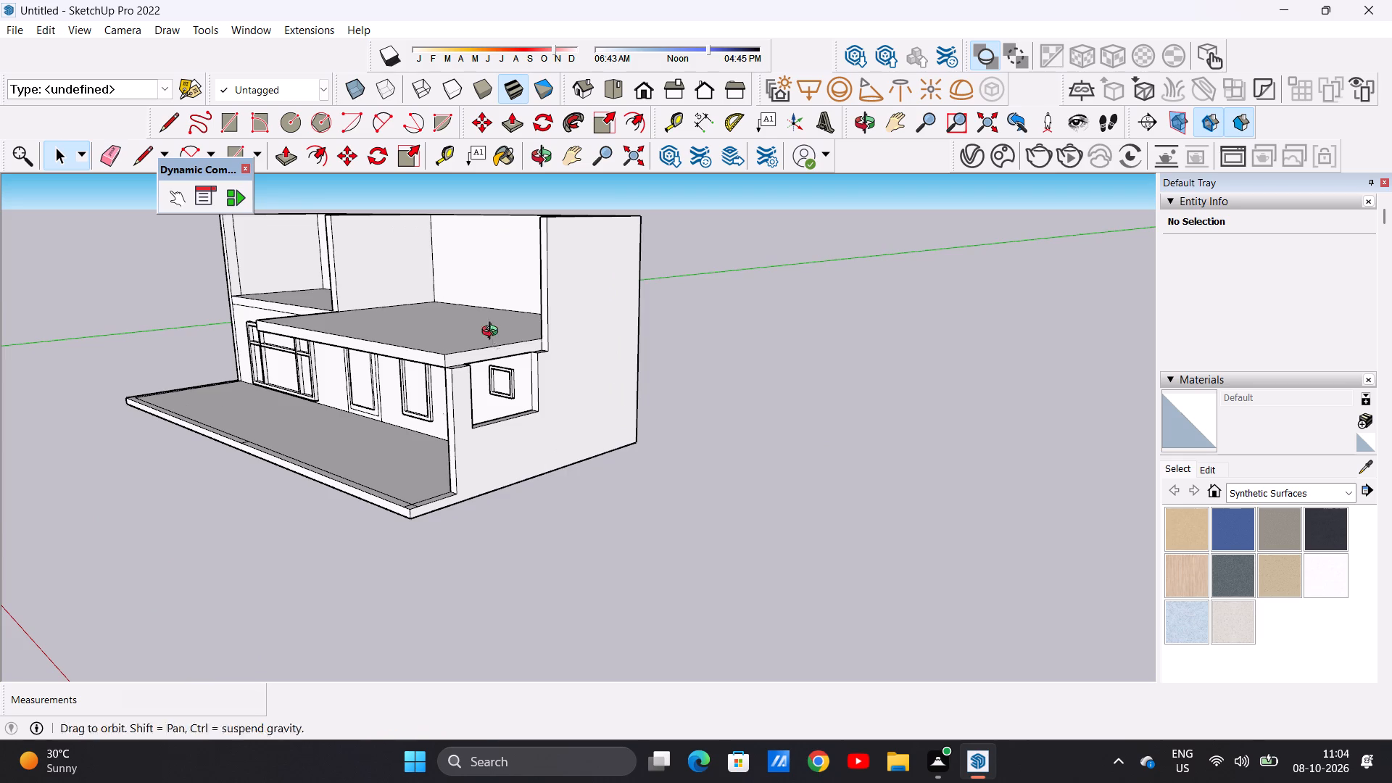
middle_click(493, 333)
middle_click_drag(495, 346, 516, 469)
scroll(526, 439, "up", 8)
scroll(587, 430, "up", 1)
scroll(587, 430, "down", 1)
scroll(585, 444, "up", 1)
scroll(585, 444, "down", 1)
middle_click(541, 468)
middle_click_drag(541, 468, 553, 419)
middle_click_drag(554, 414, 558, 401)
middle_click_drag(559, 397, 528, 362)
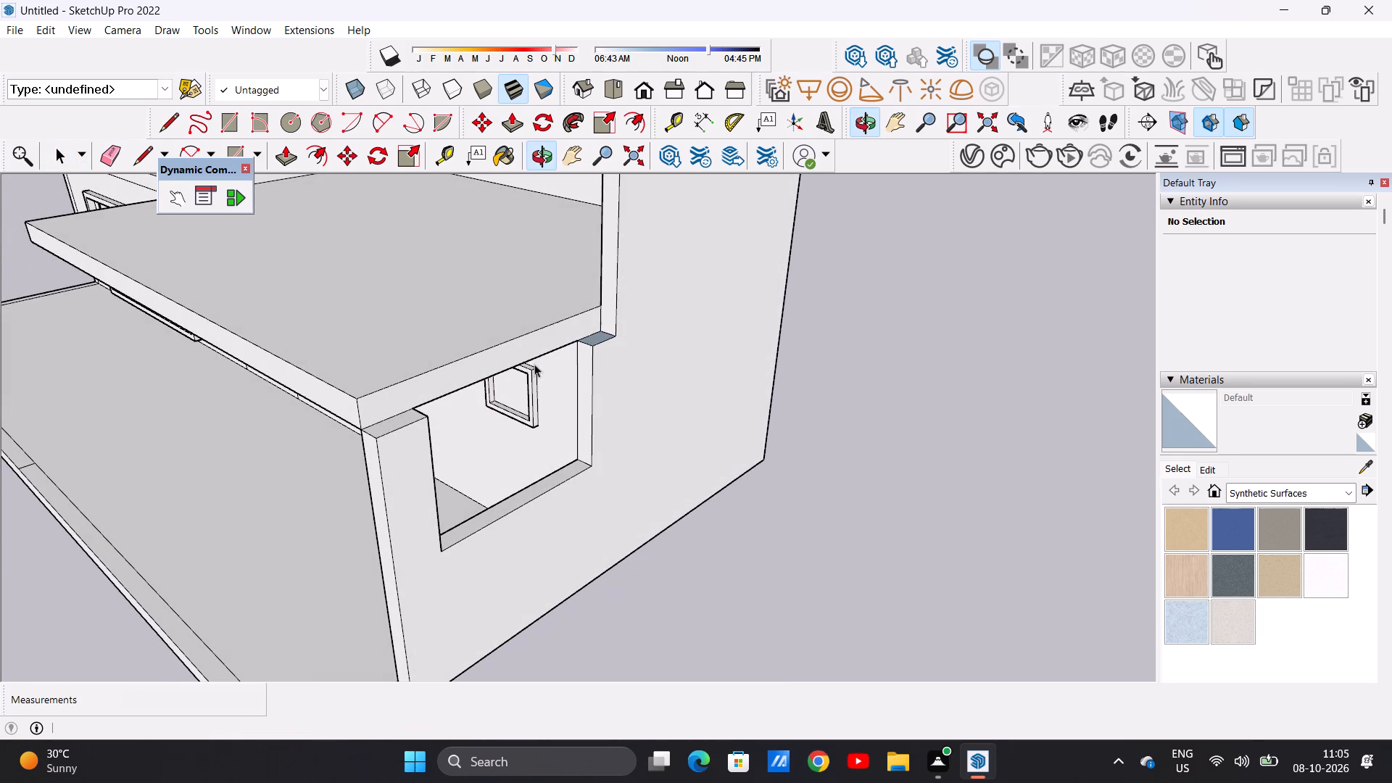
scroll(563, 355, "up", 1)
scroll(563, 355, "down", 1)
scroll(563, 355, "up", 6)
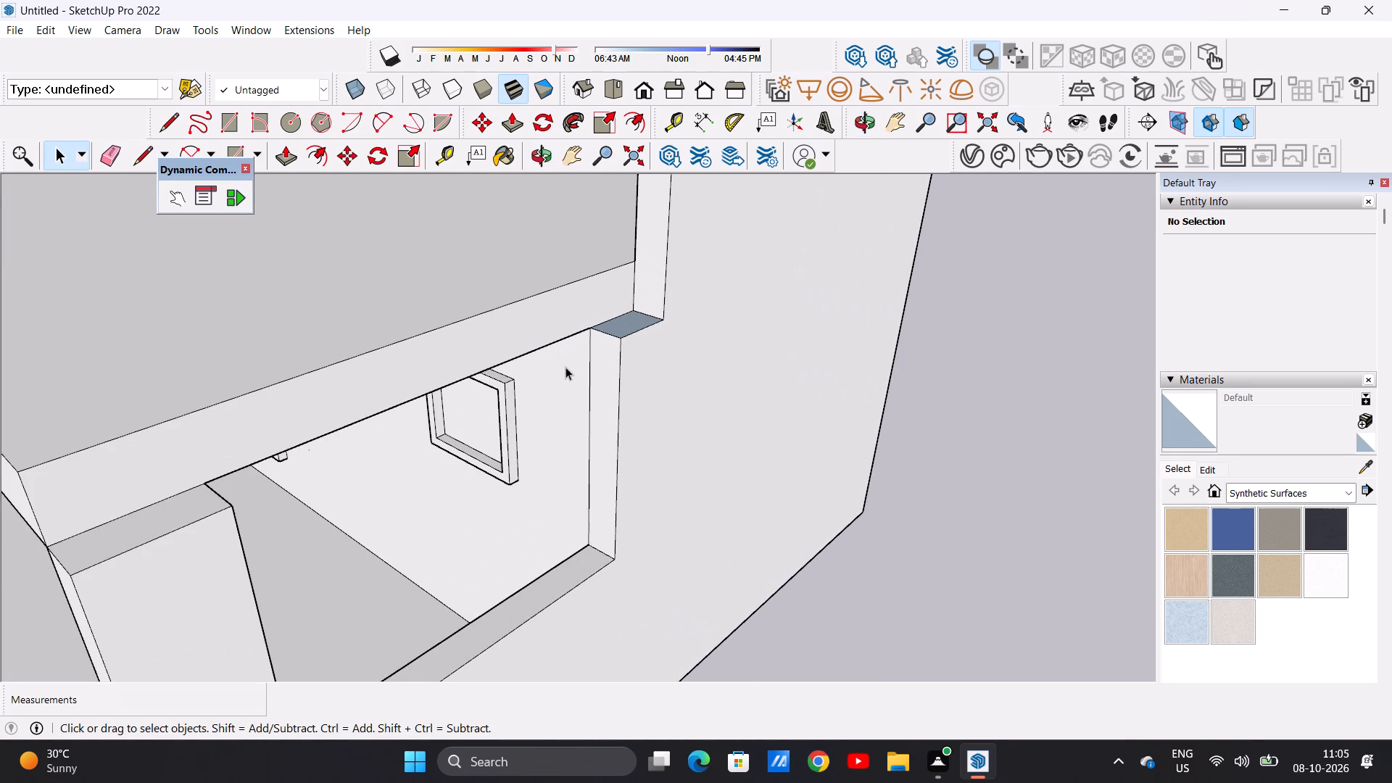
key("p")
left_click(466, 351)
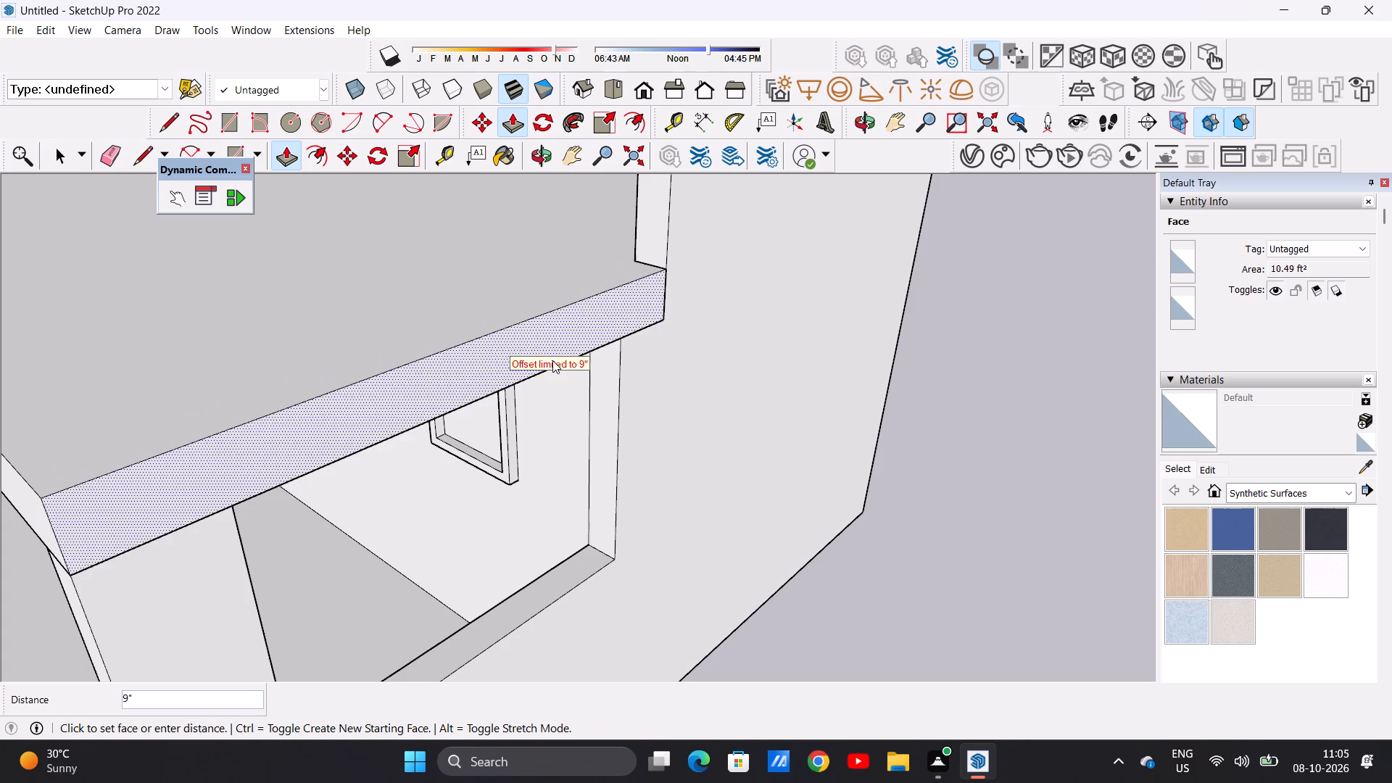
left_click(664, 320)
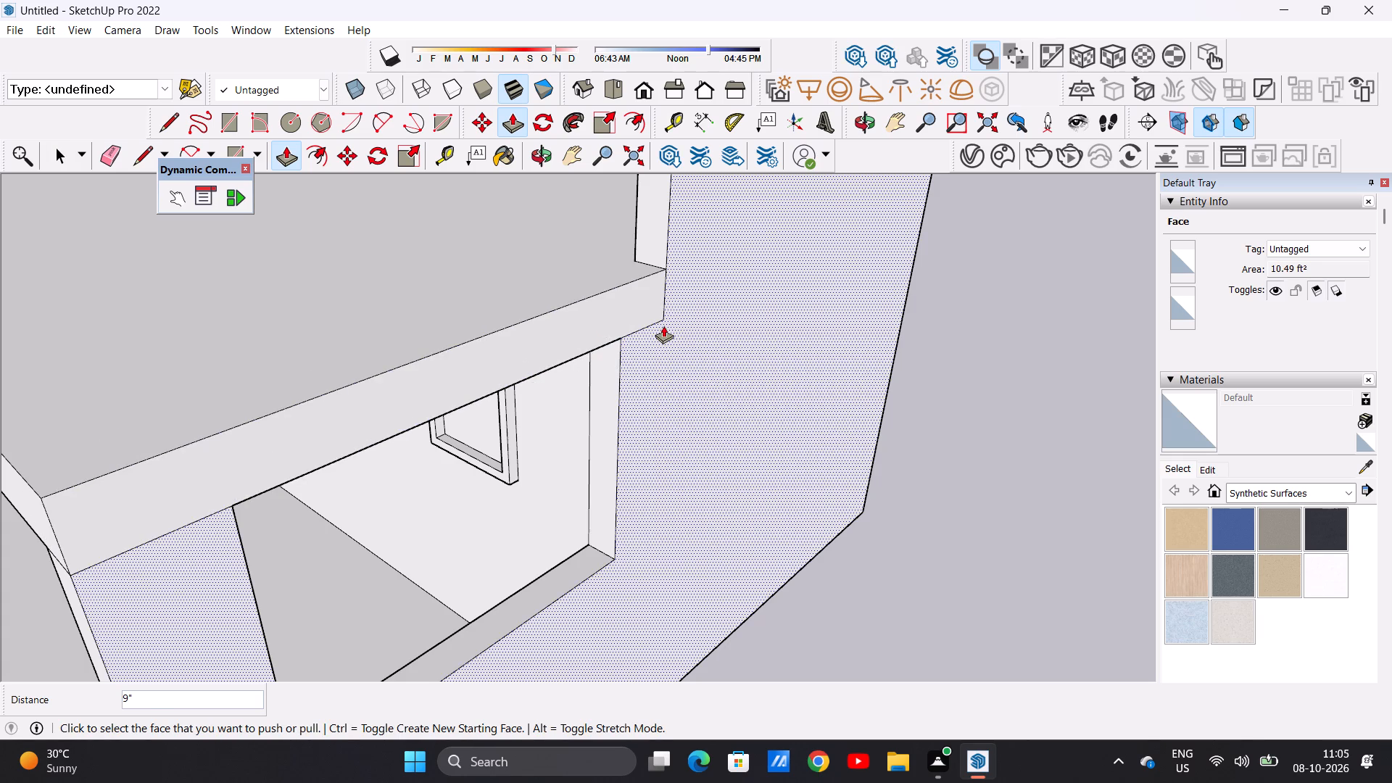
key("space")
Examine the extended roof slab up close at its front corner, and within the whole house from the front and above.
scroll(658, 397, "up", 1)
scroll(660, 399, "down", 4)
scroll(672, 421, "up", 1)
scroll(672, 422, "down", 1)
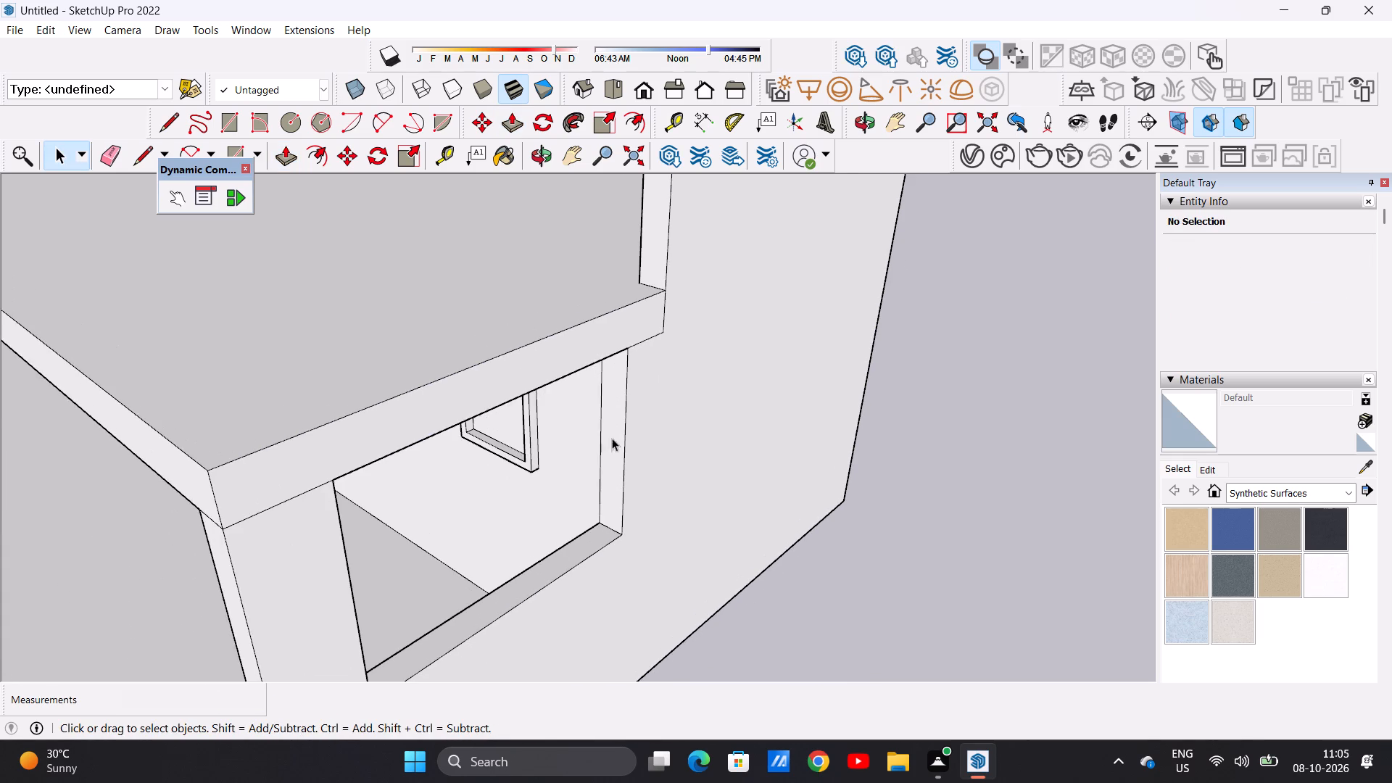
middle_click_drag(479, 458, 492, 451)
middle_click_drag(494, 449, 718, 449)
middle_click(716, 457)
scroll(734, 432, "up", 1)
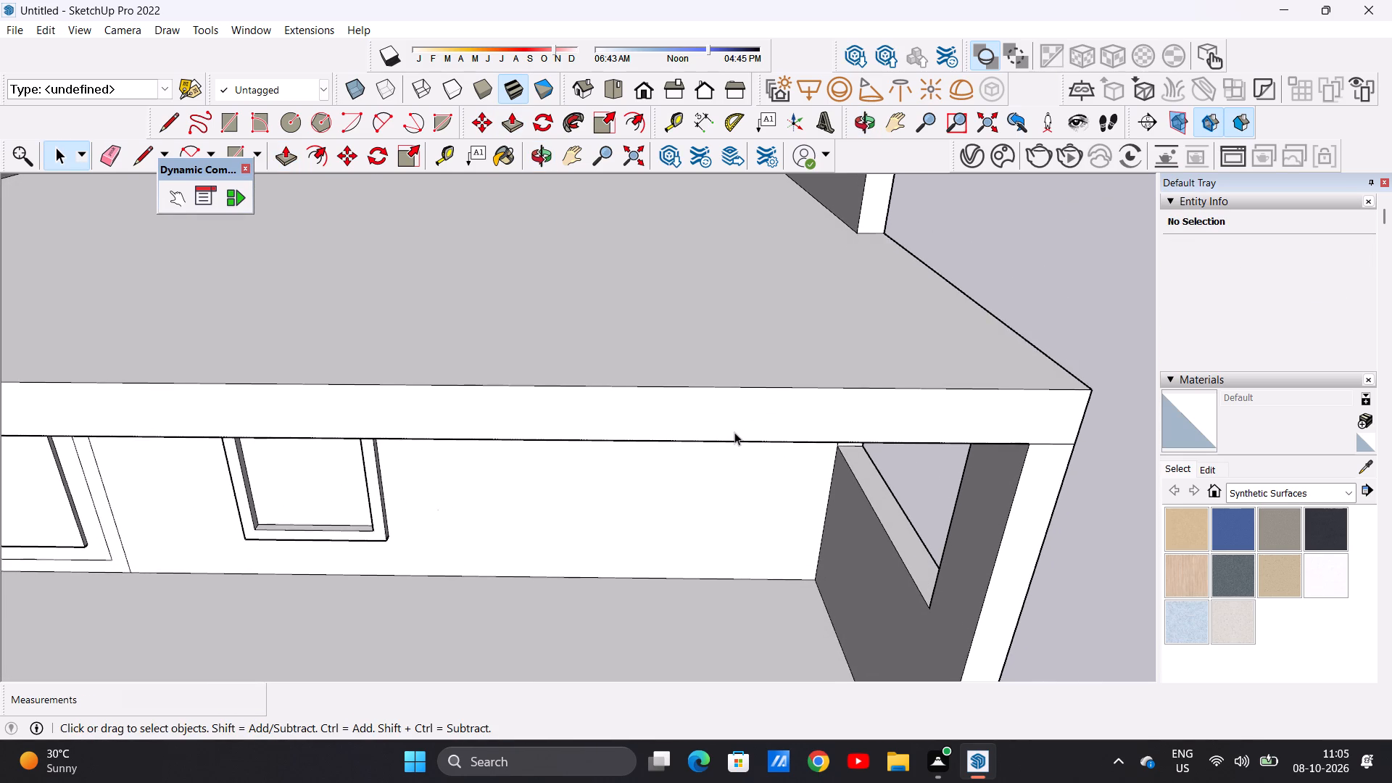
scroll(711, 478, "down", 1)
middle_click_drag(704, 485, 722, 412)
middle_click_drag(724, 417, 746, 510)
scroll(628, 428, "up", 1)
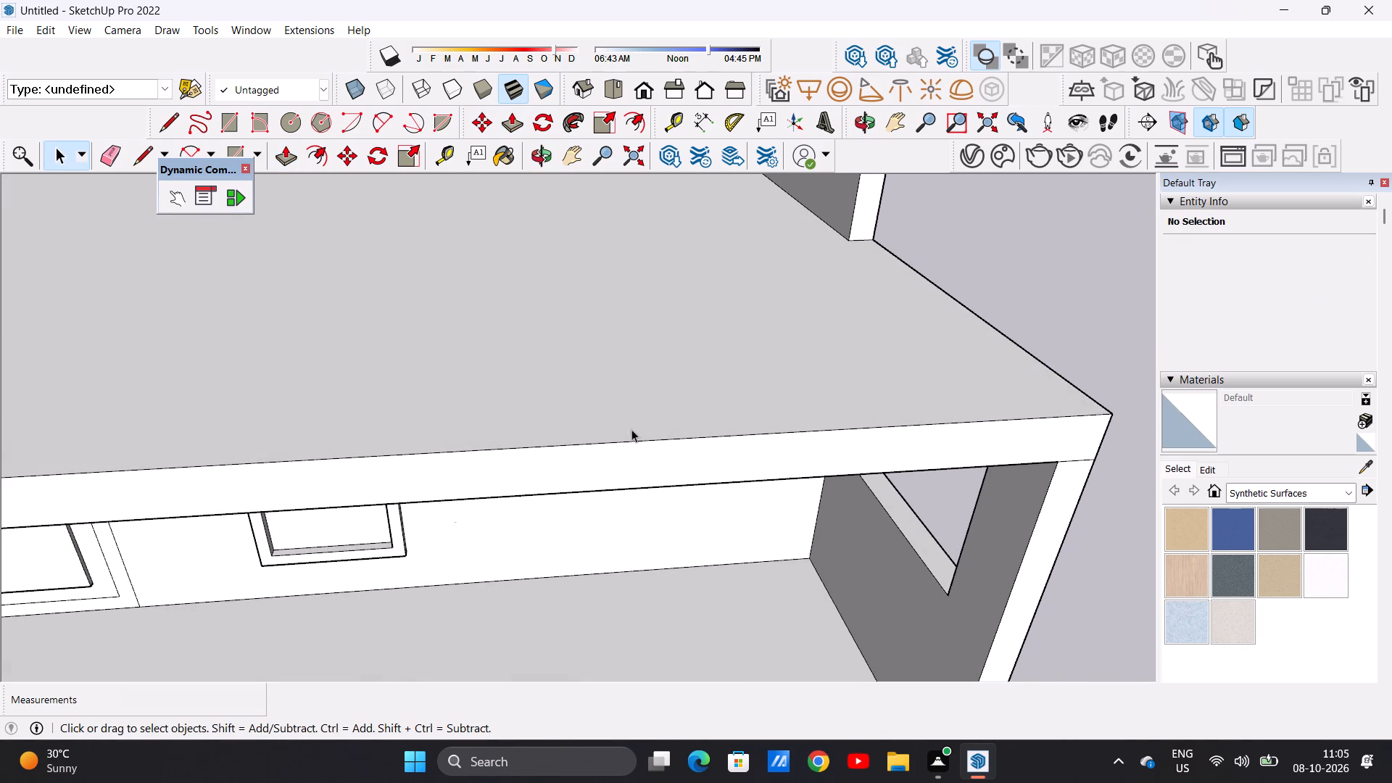
scroll(668, 481, "down", 1)
scroll(685, 507, "up", 1)
scroll(701, 508, "down", 1)
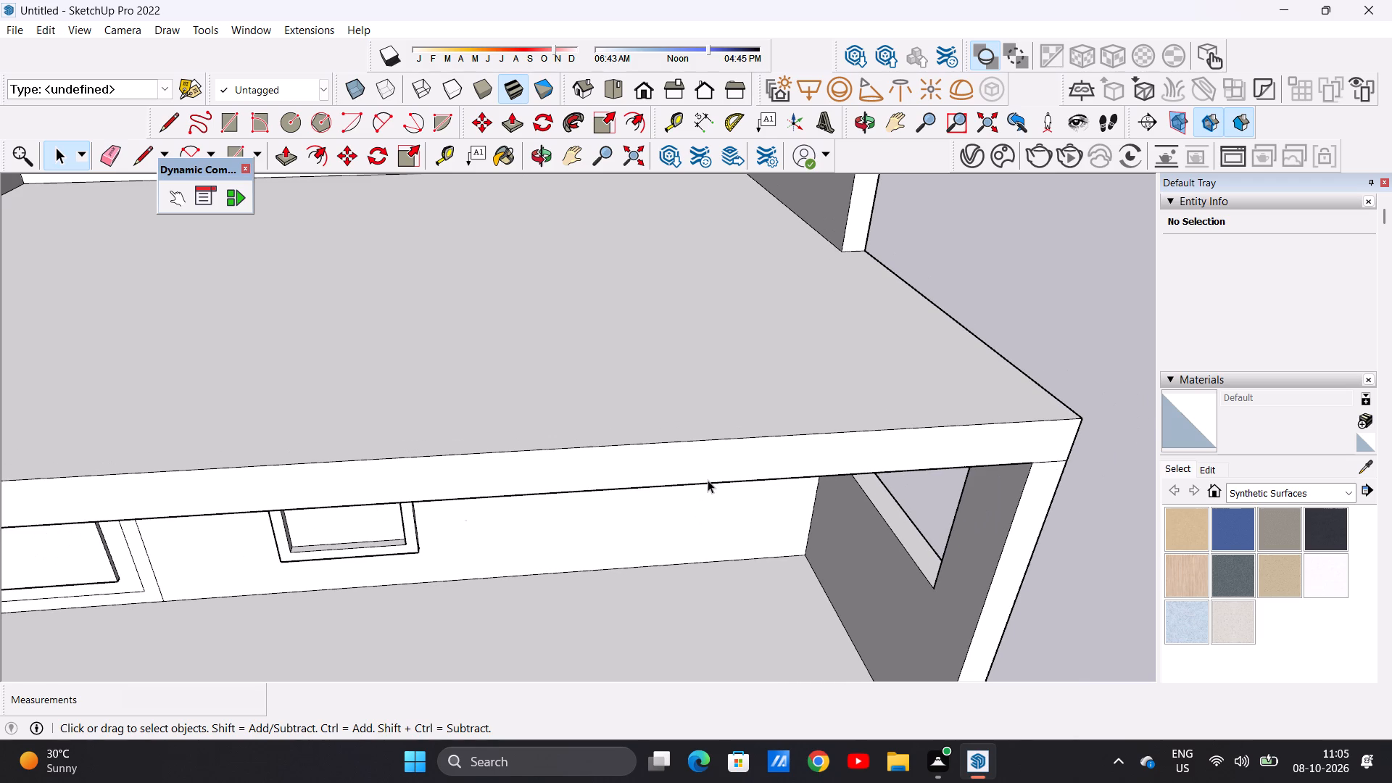
scroll(708, 480, "down", 12, "ctrl")
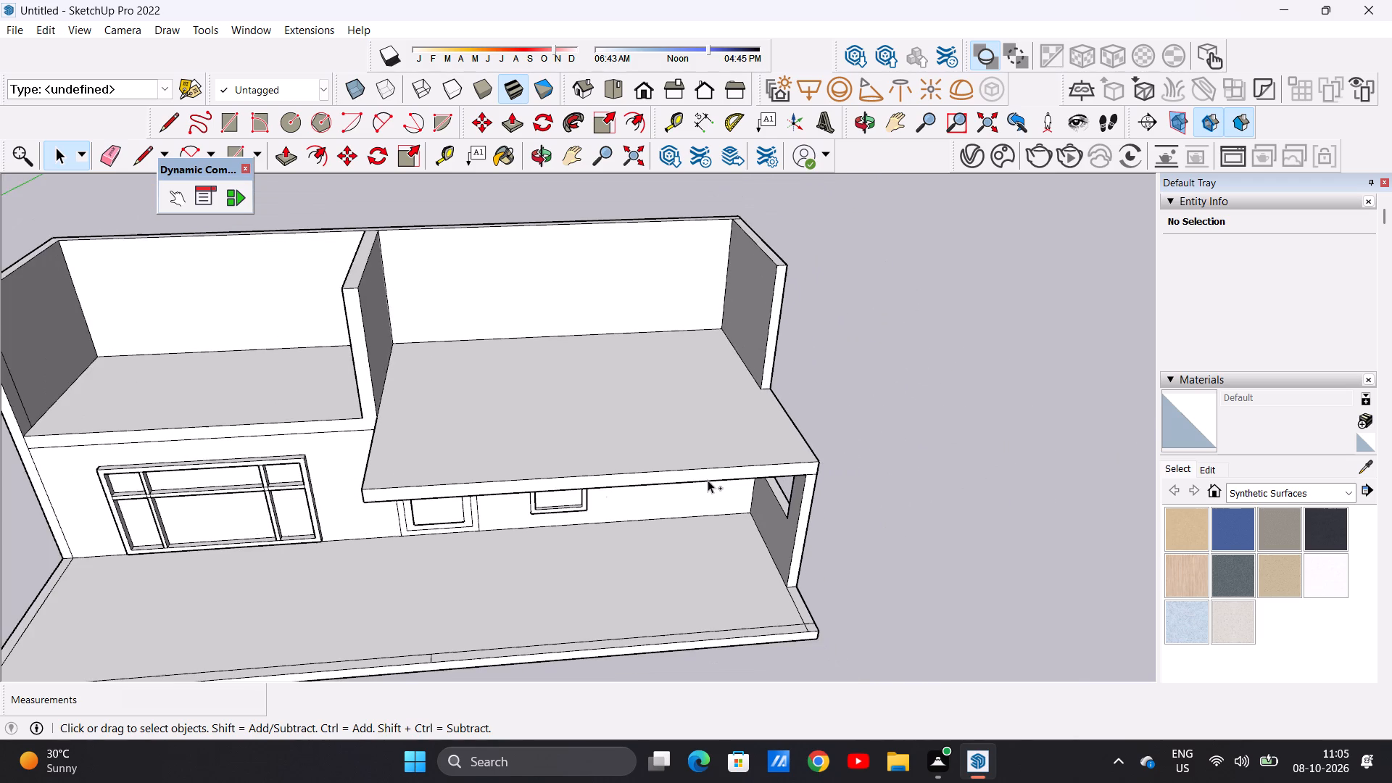
scroll(708, 480, "down", 3, "ctrl")
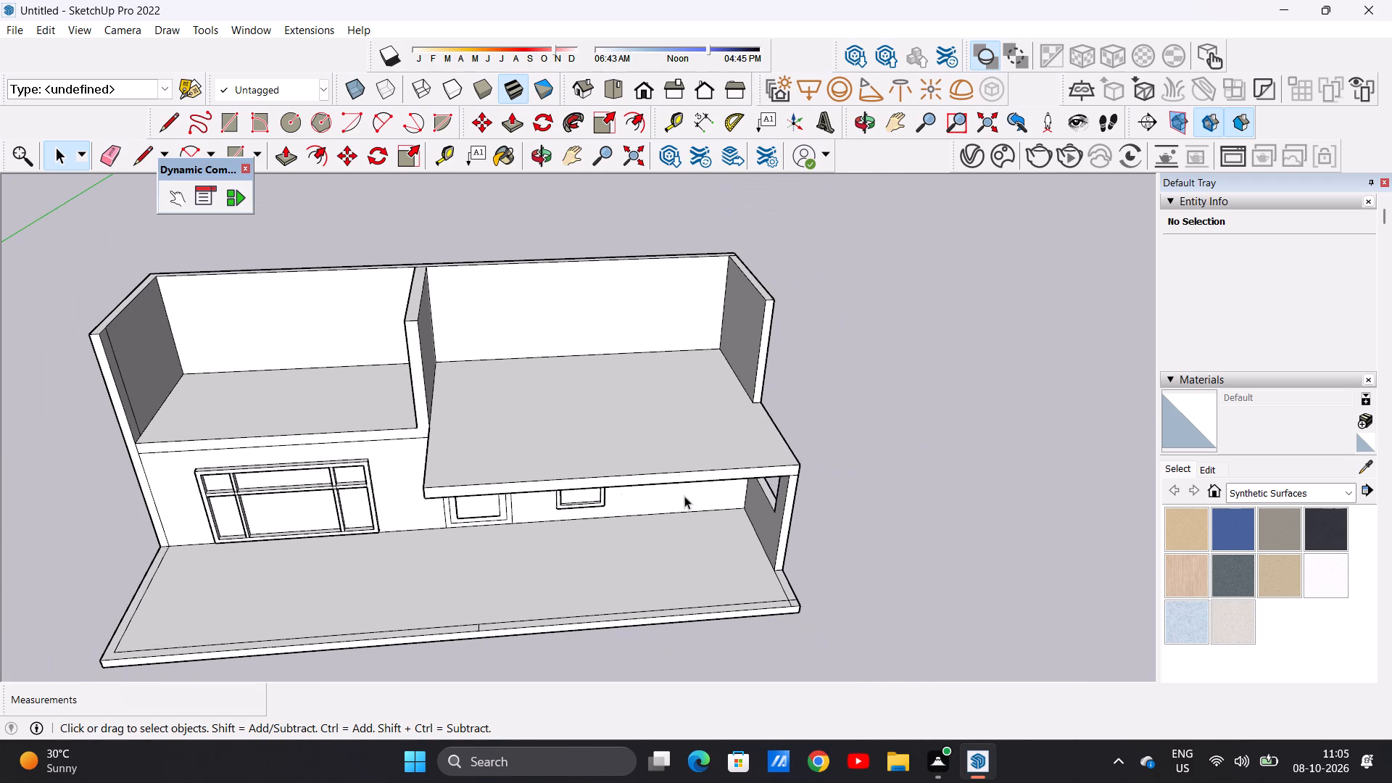
middle_click_drag(638, 358, 591, 521)
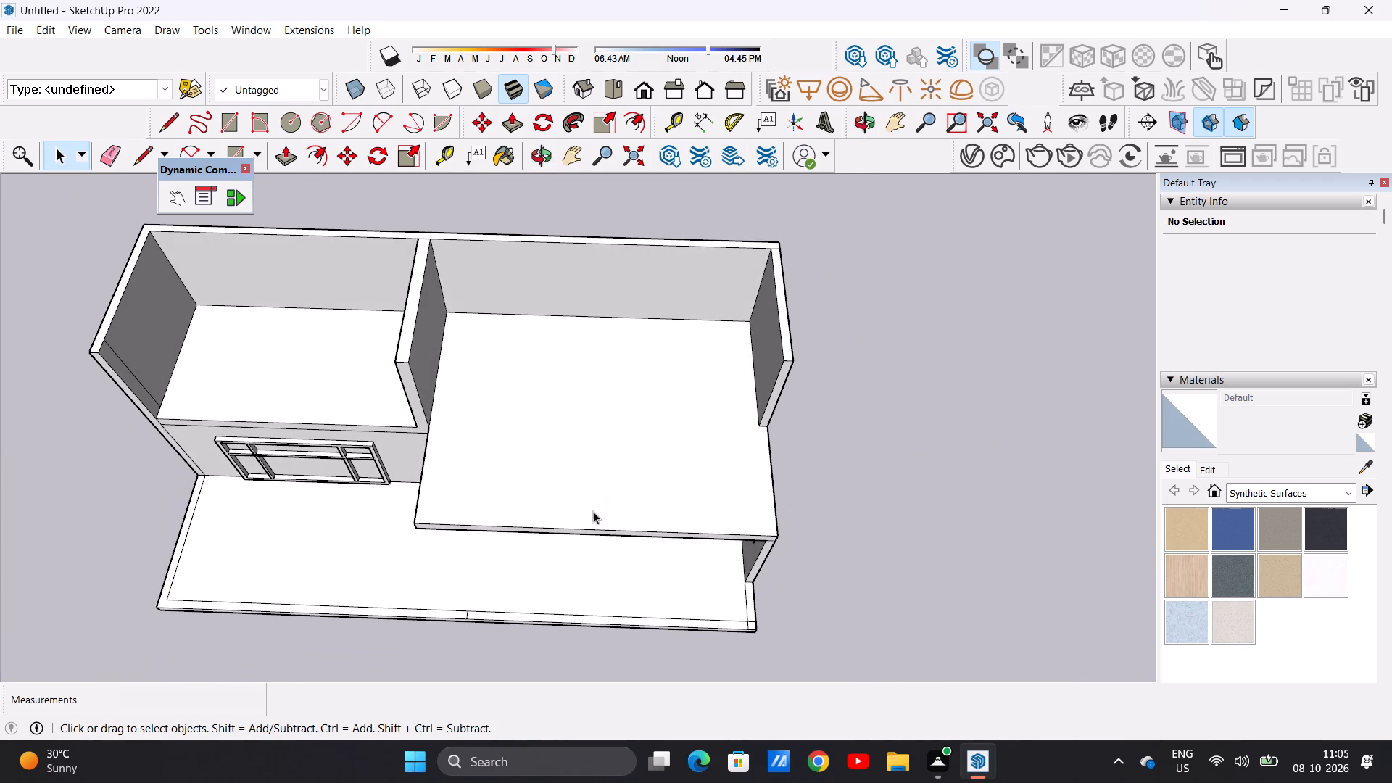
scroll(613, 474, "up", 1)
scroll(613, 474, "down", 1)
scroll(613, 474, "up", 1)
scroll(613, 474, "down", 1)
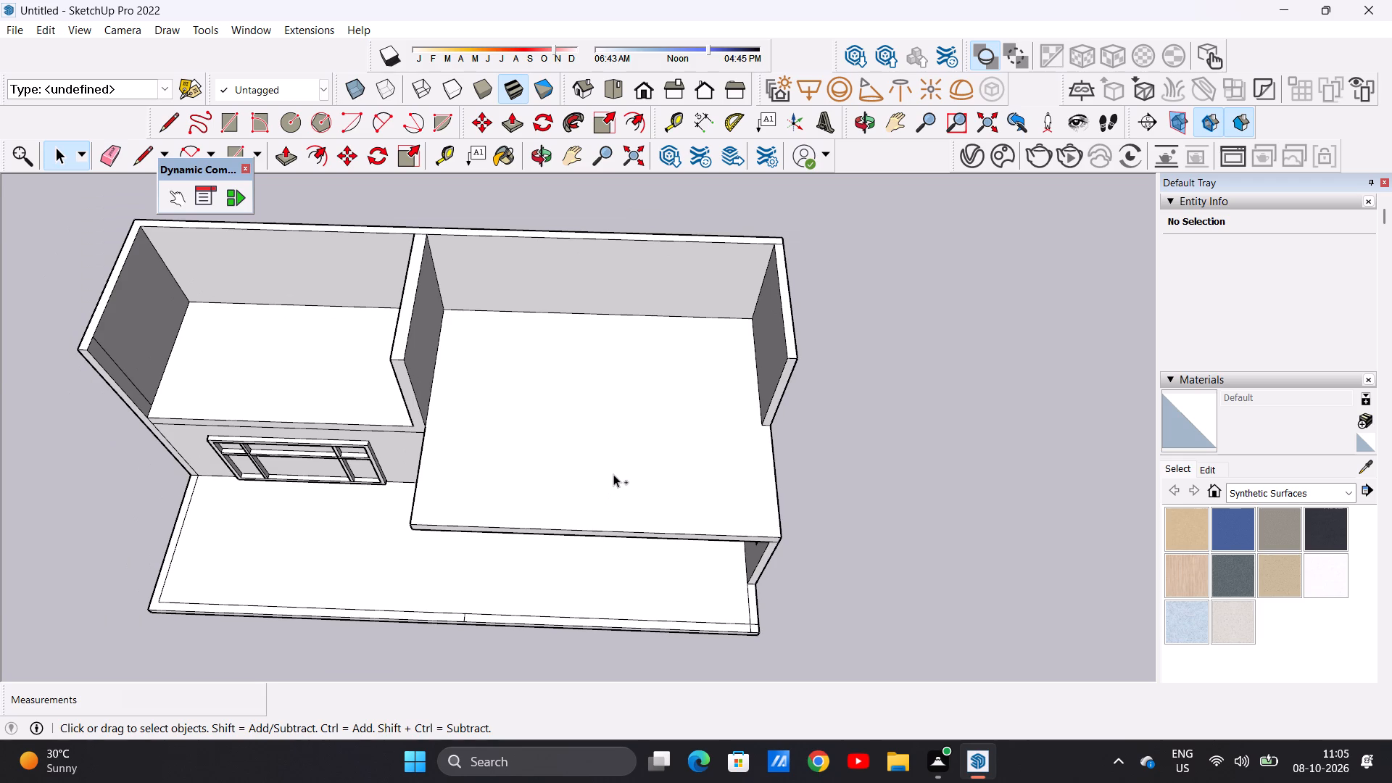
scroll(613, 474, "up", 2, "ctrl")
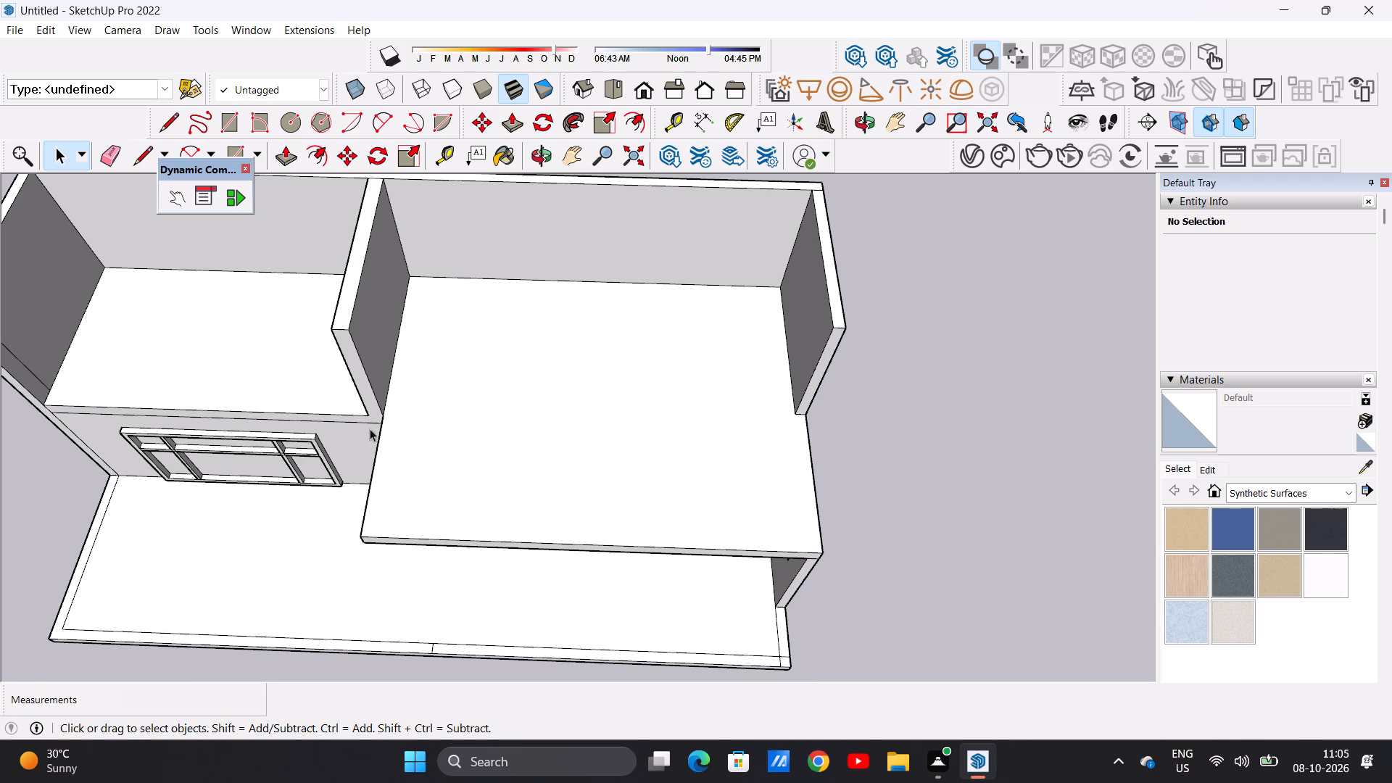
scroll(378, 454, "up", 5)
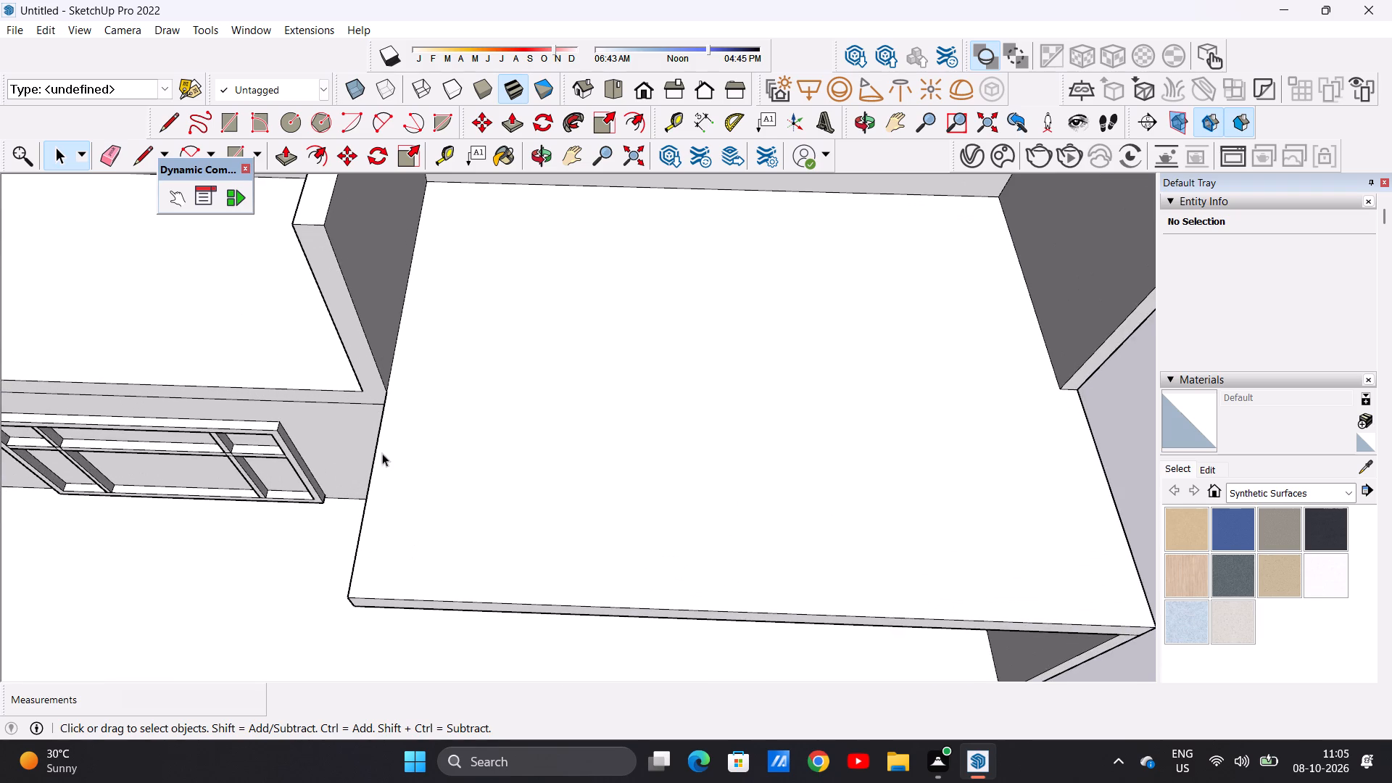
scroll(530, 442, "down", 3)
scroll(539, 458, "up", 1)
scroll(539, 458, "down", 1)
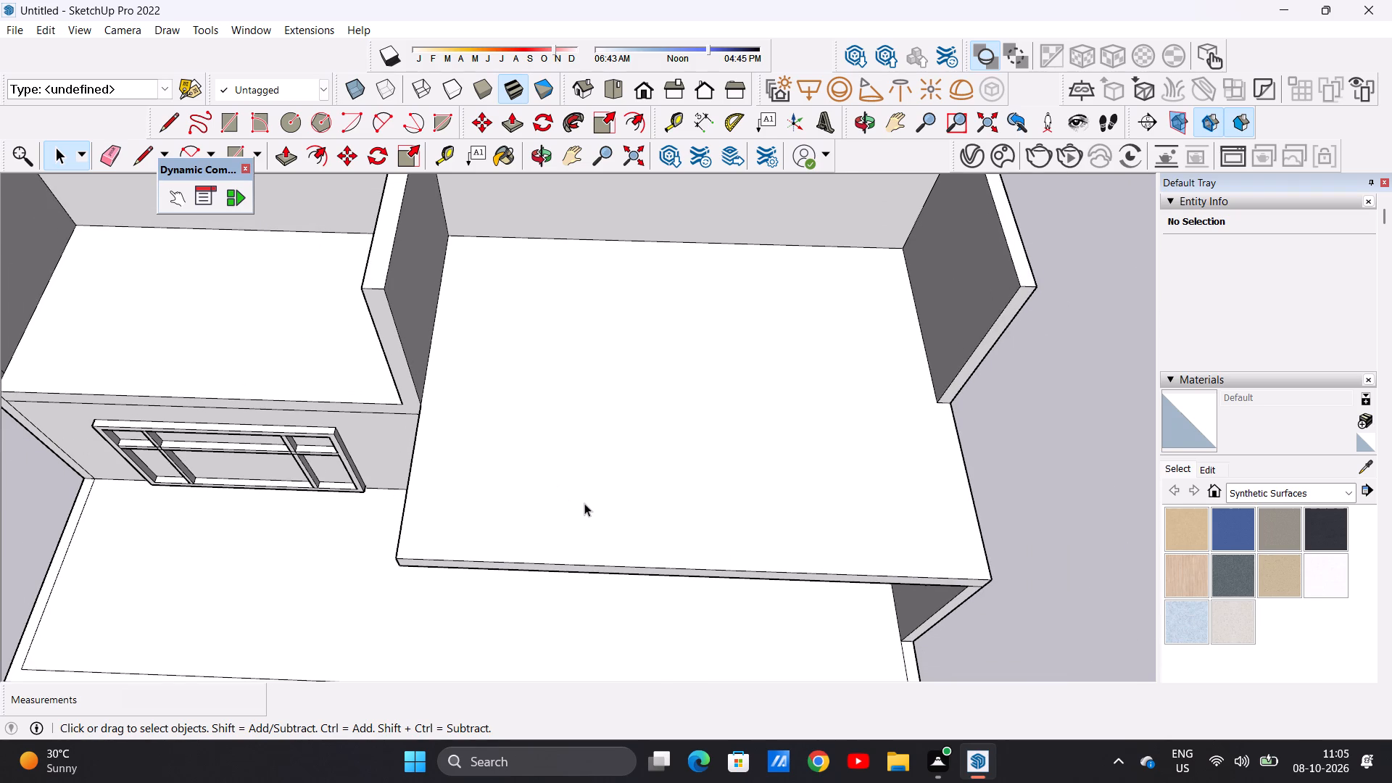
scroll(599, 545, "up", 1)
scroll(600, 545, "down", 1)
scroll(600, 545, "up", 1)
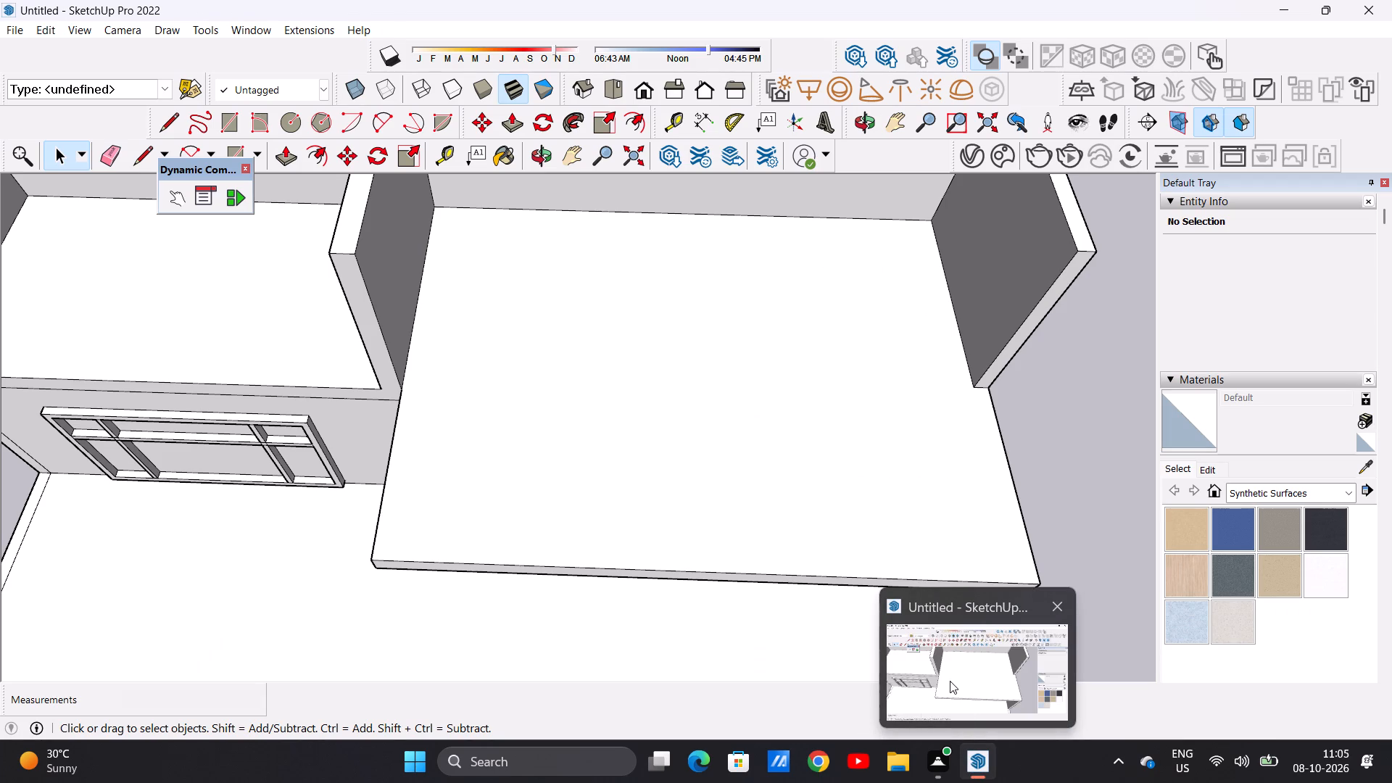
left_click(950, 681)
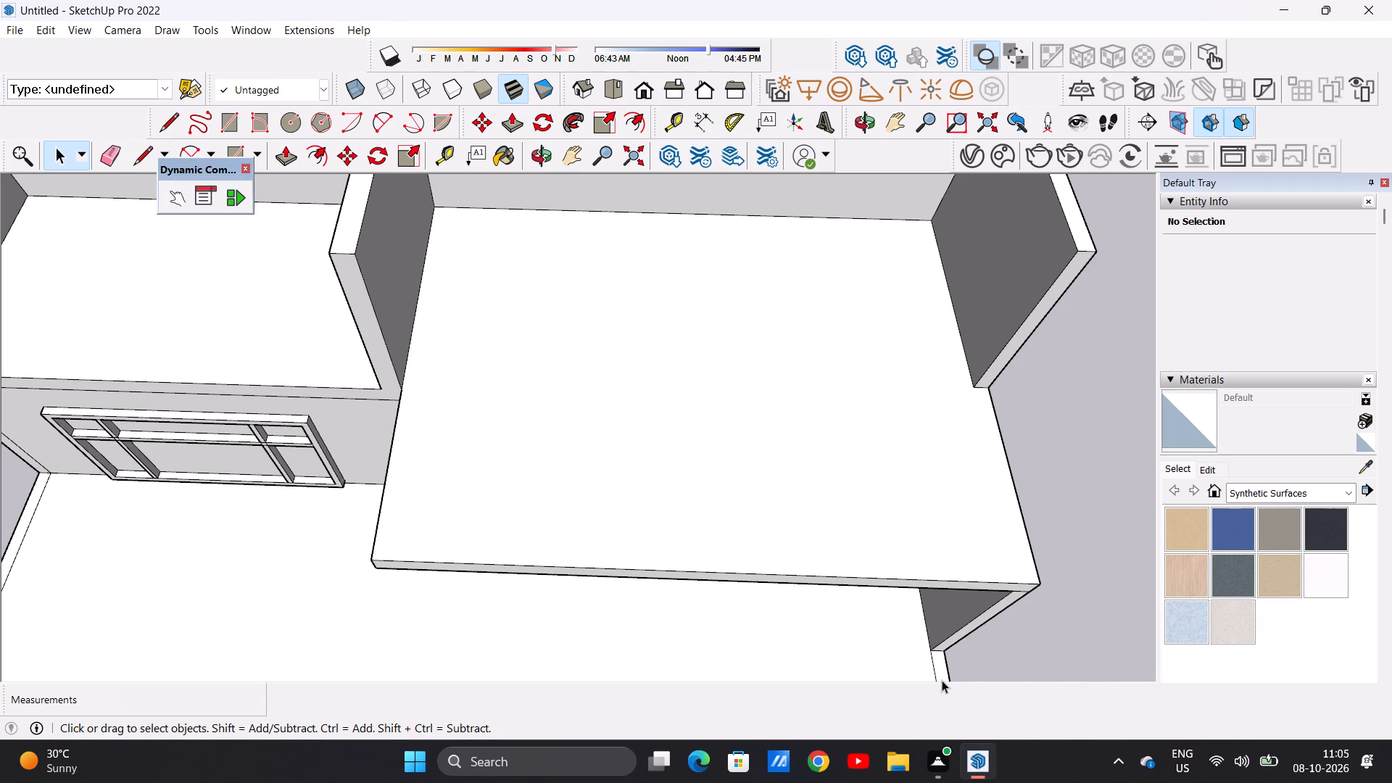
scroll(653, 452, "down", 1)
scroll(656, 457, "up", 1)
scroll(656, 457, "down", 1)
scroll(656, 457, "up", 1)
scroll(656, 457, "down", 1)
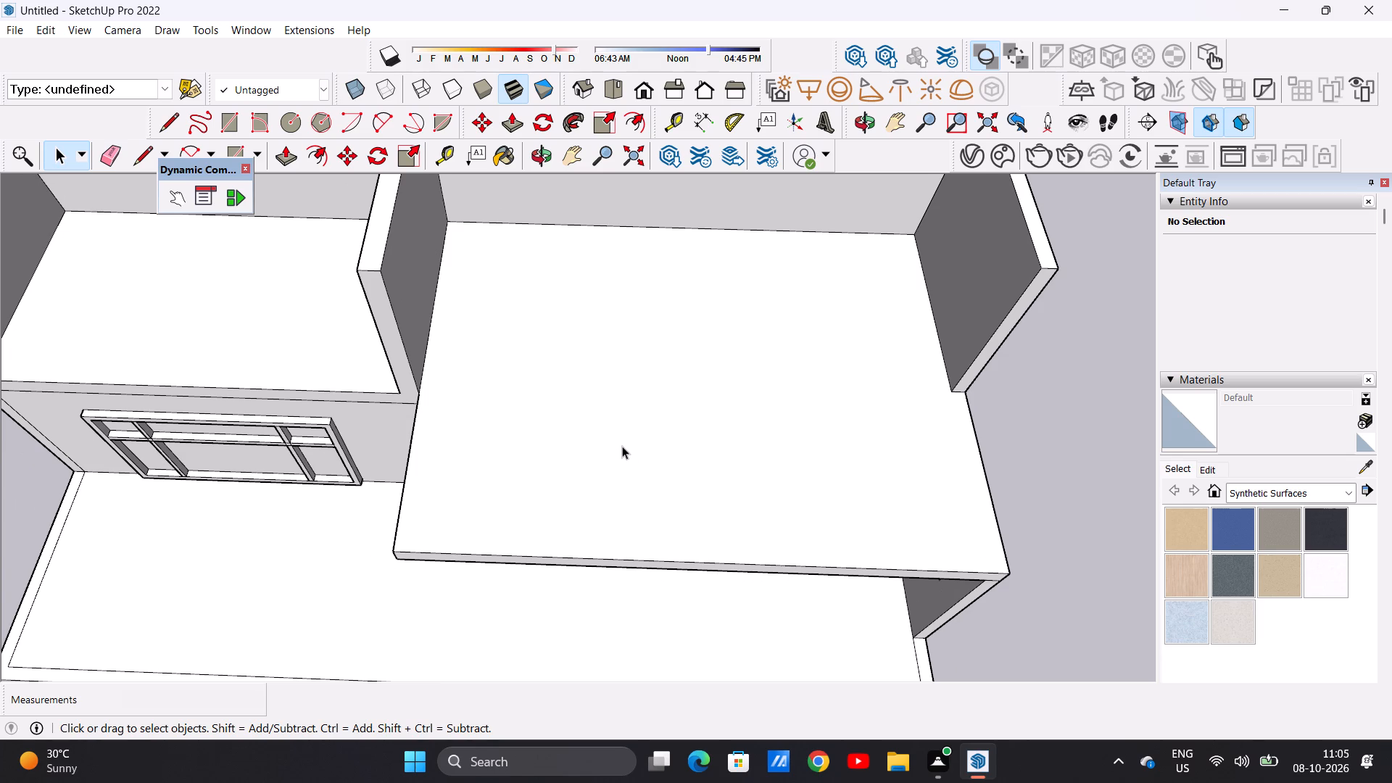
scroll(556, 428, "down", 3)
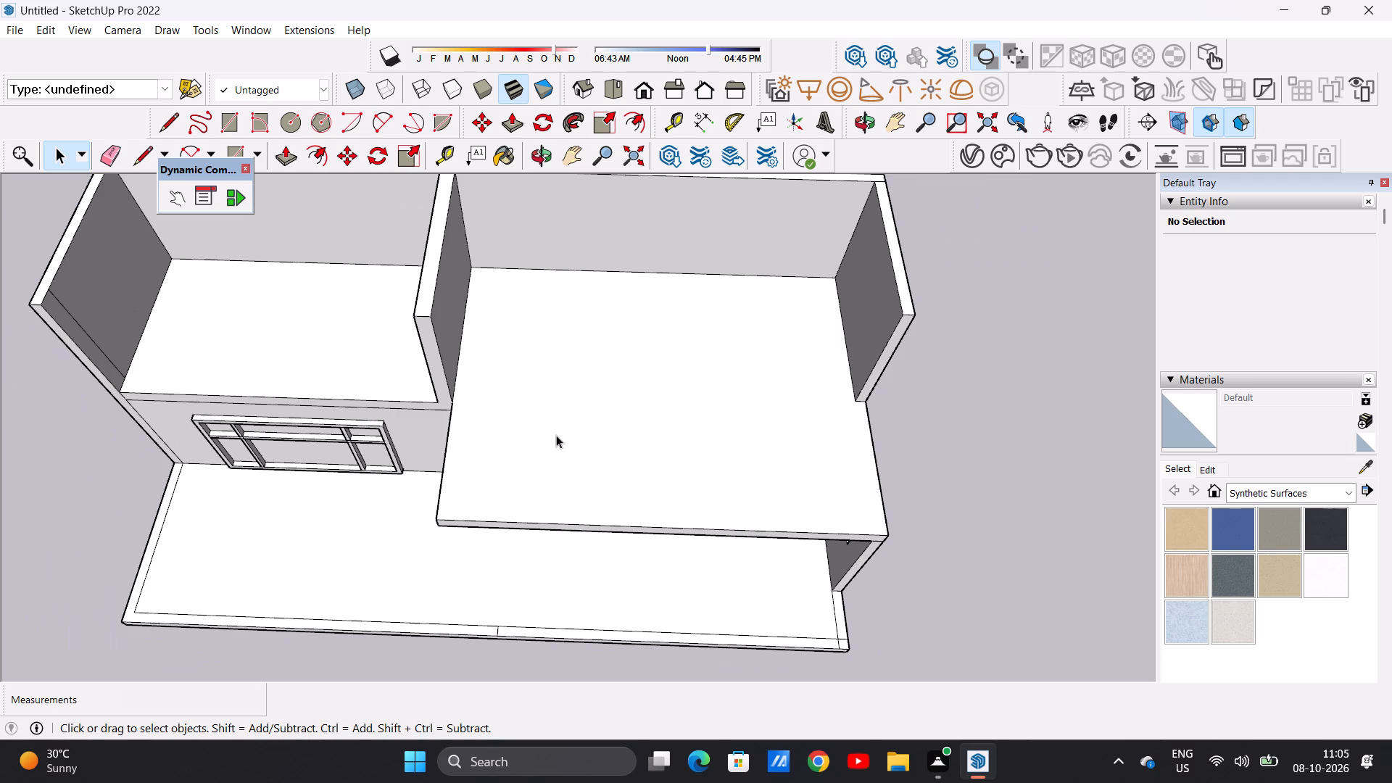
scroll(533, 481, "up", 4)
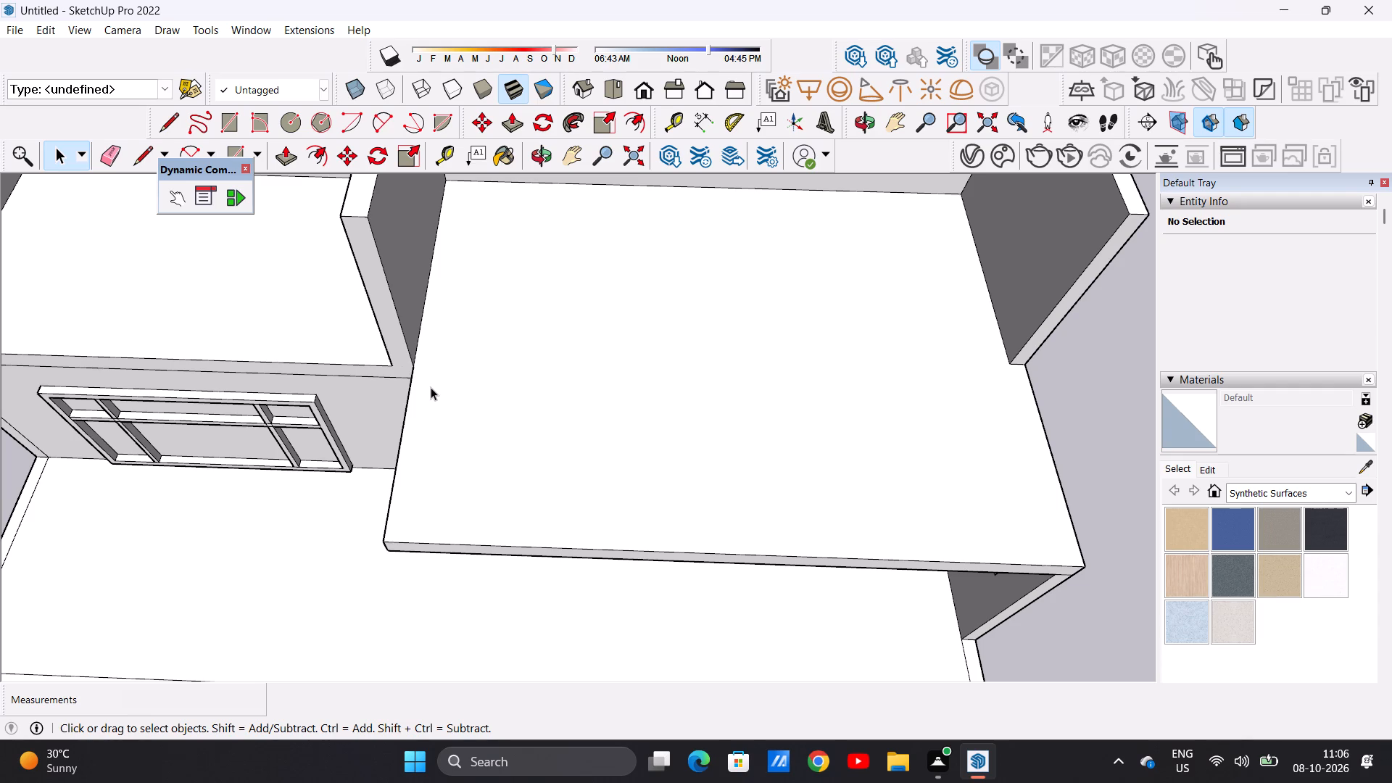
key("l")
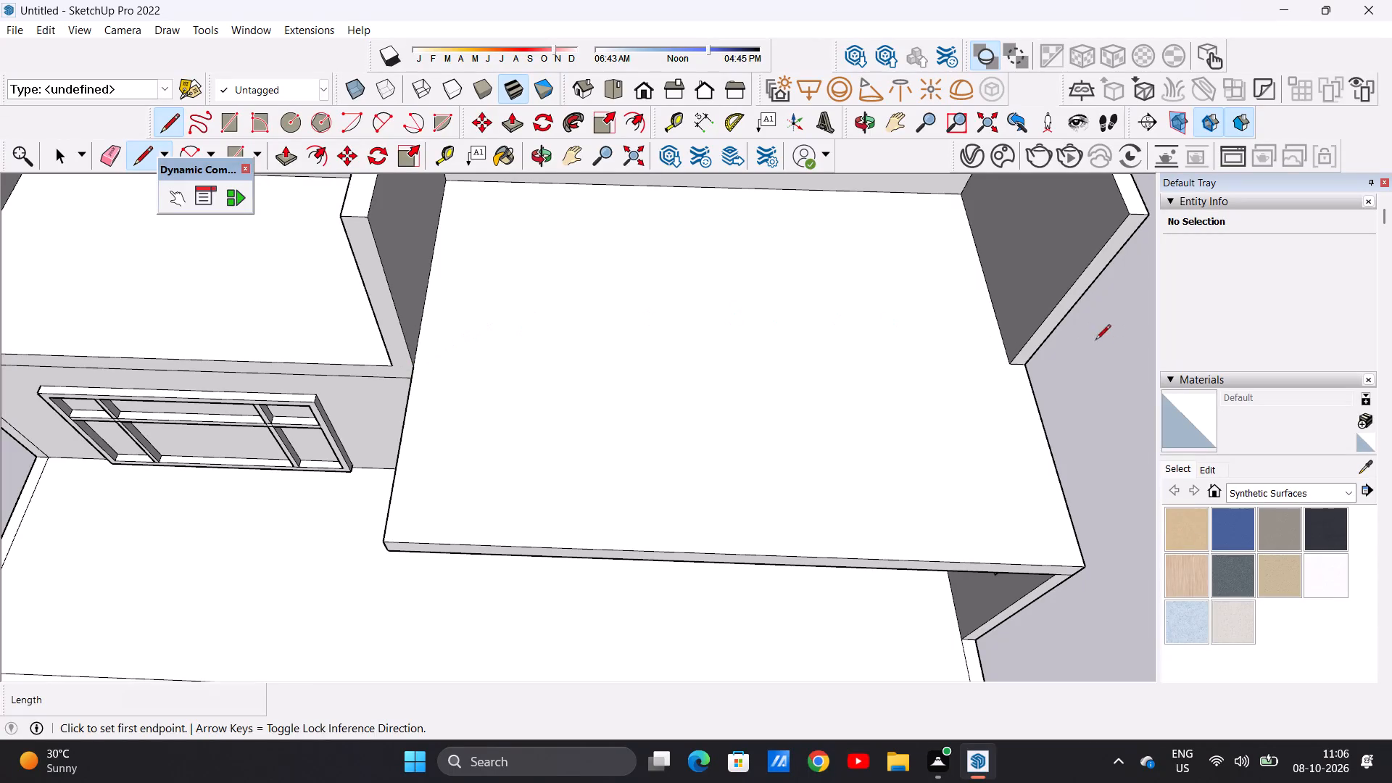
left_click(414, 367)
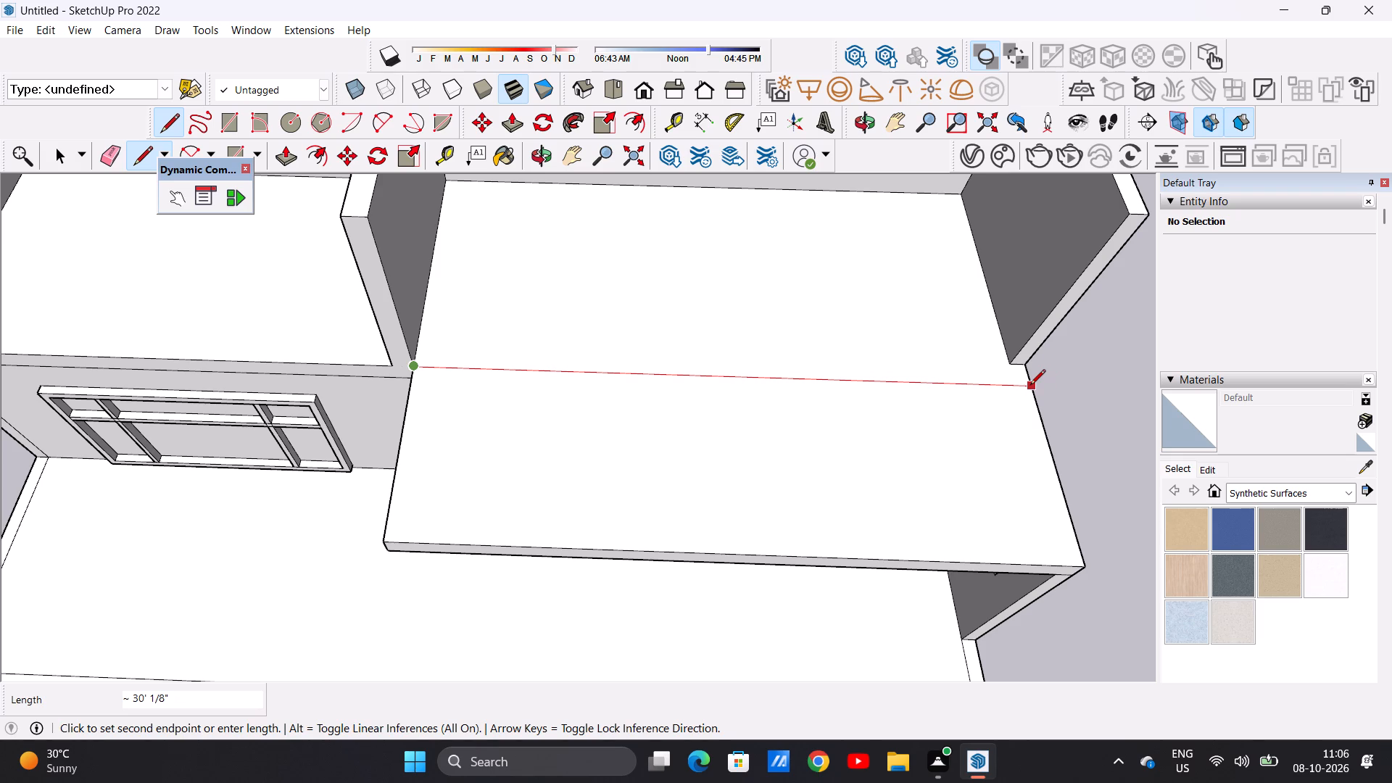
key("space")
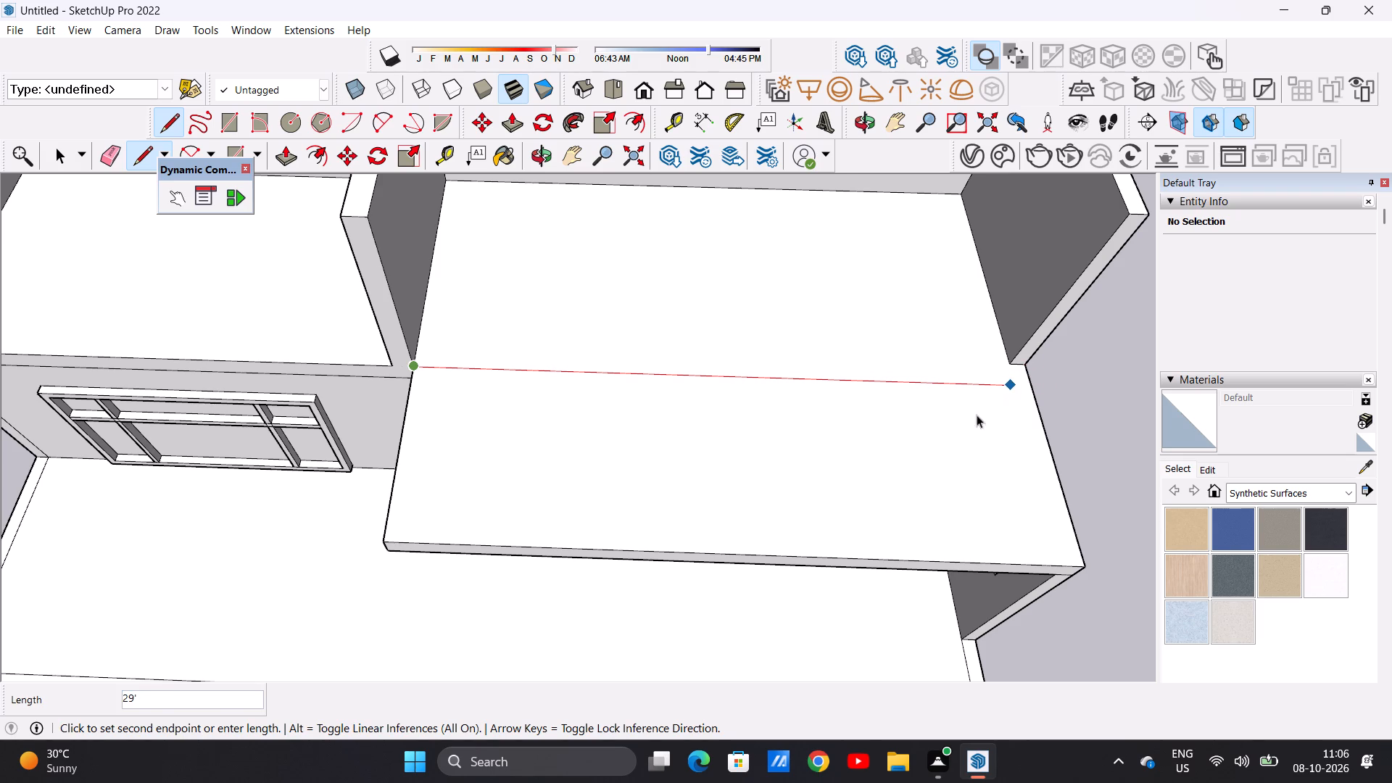
Draw a line about 10' 6" long on the roof slab from the upper end wall's inner front corner to the slab's front edge.
scroll(858, 415, "down", 2)
middle_click_drag(949, 495, 805, 370)
middle_click_drag(792, 362, 780, 355)
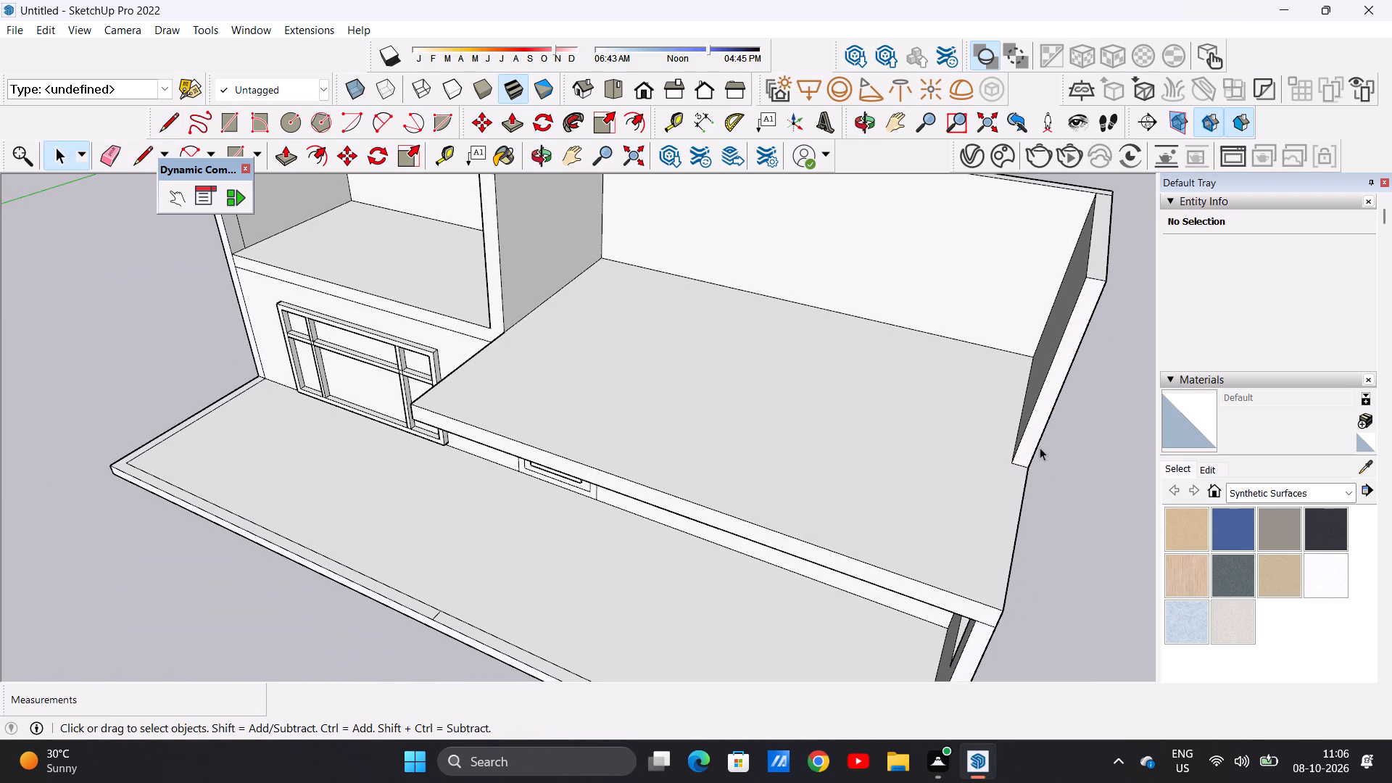
key("l")
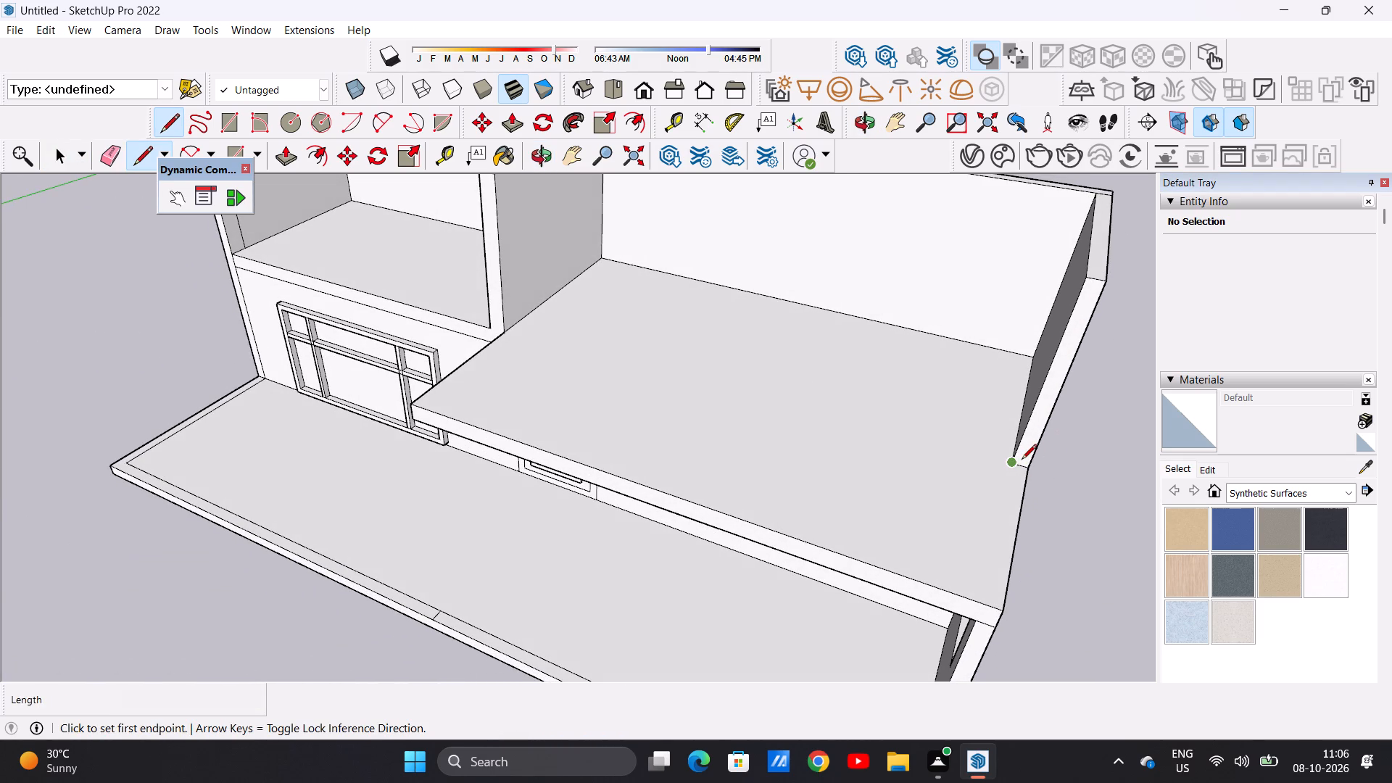
left_click(1022, 460)
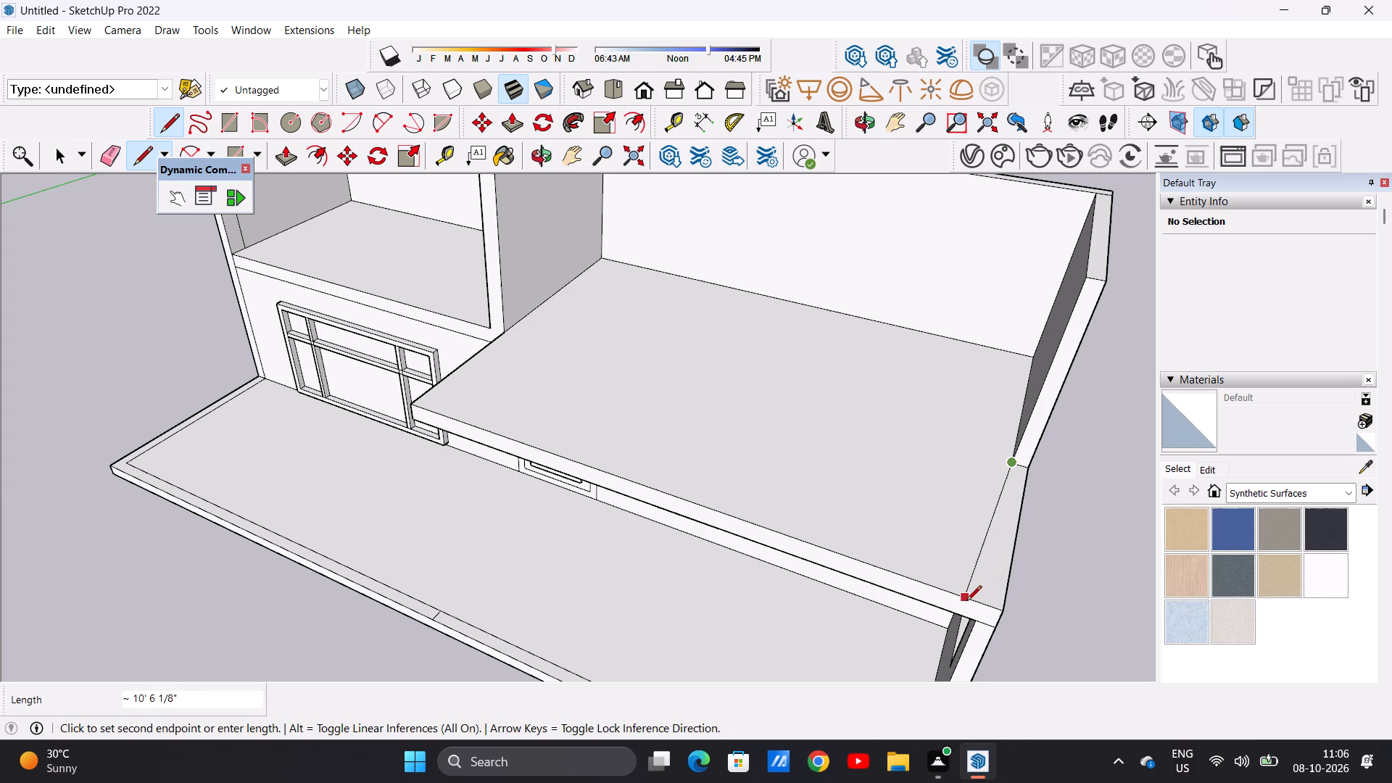
left_click(983, 604)
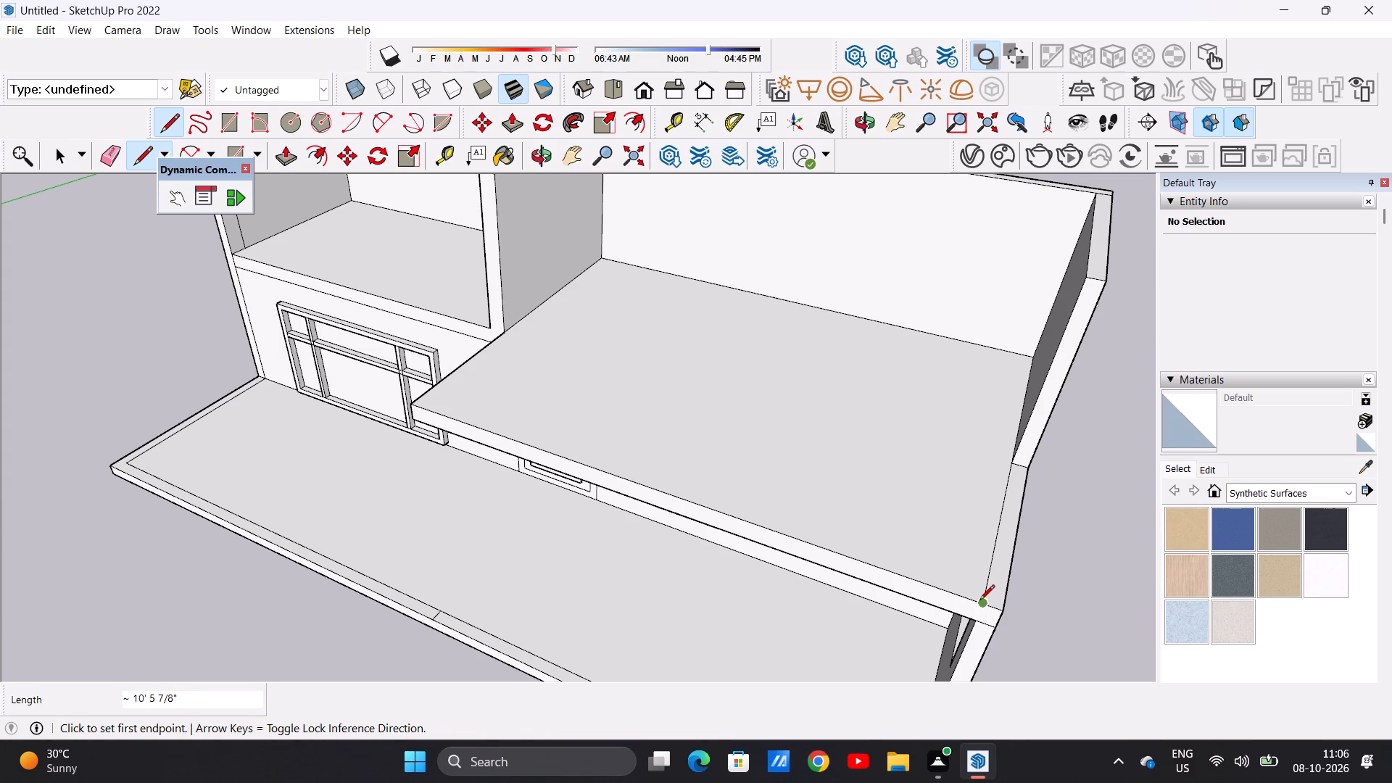
key("space")
Examine the roof slab and its end strip line within the whole house from the side, above and front.
scroll(964, 541, "down", 1)
scroll(966, 542, "up", 1)
scroll(970, 544, "down", 3)
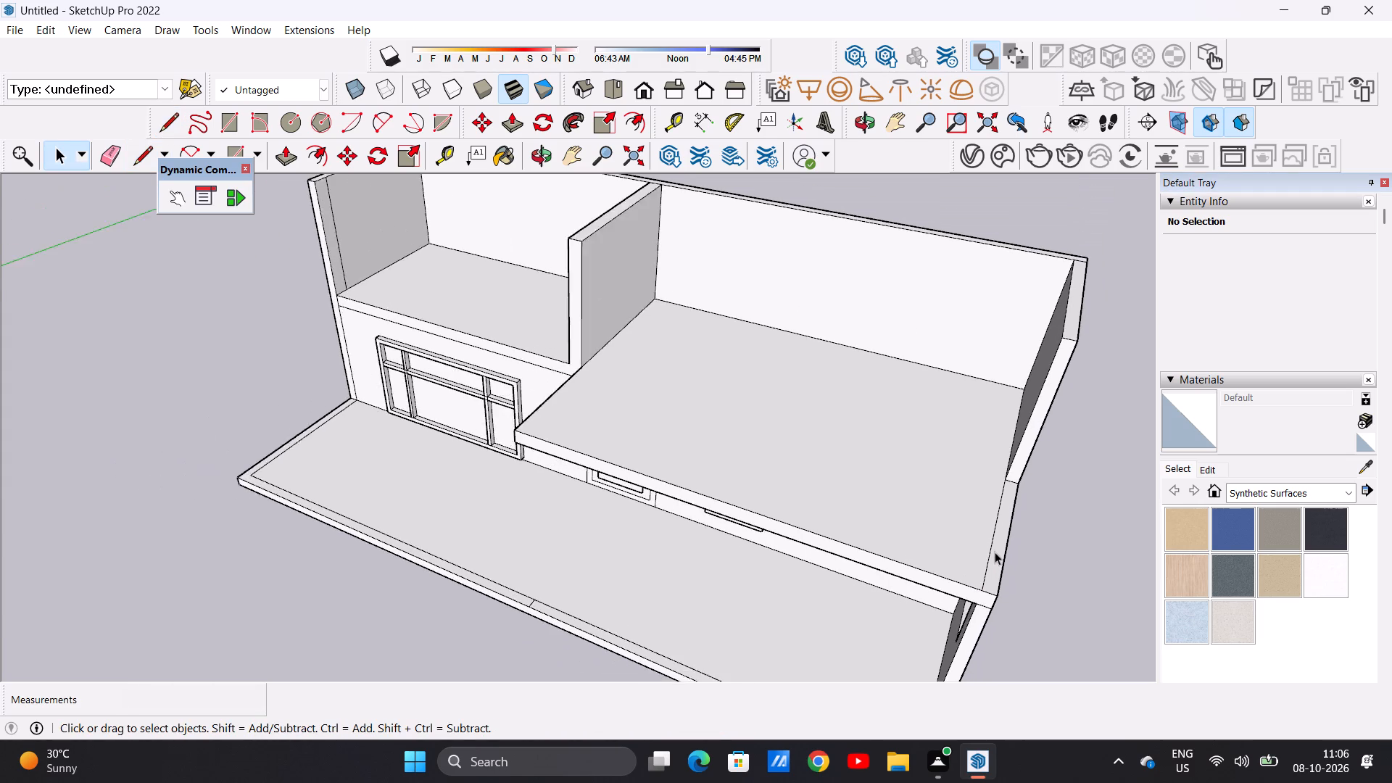
scroll(995, 552, "down", 1)
scroll(995, 552, "up", 1)
scroll(995, 552, "down", 3)
scroll(589, 402, "up", 1)
scroll(589, 402, "down", 3)
middle_click_drag(605, 405, 775, 460)
middle_click_drag(780, 459, 880, 479)
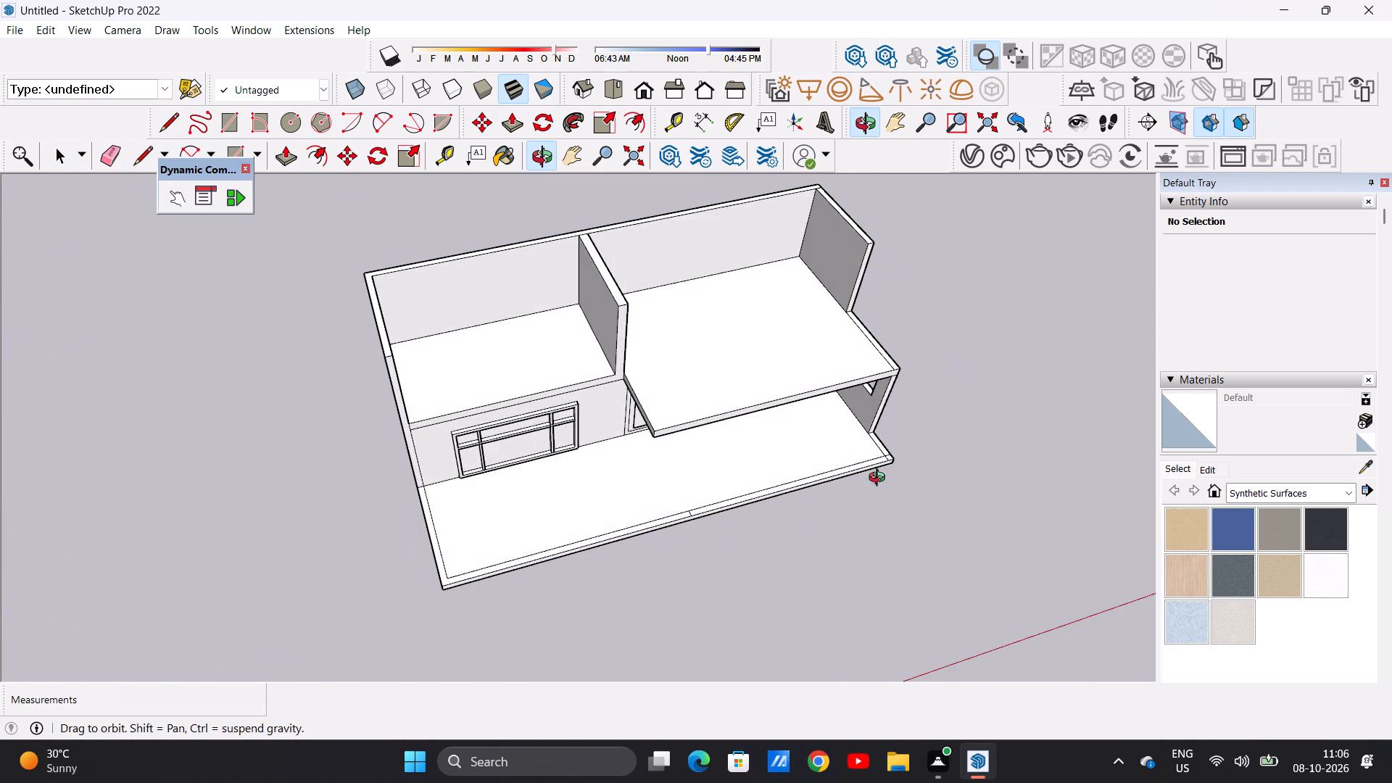
middle_click_drag(880, 479, 781, 543)
Draw a line about 29' 3" long across the roof slab, parallel to its front edge, from the end strip line to the opposite side edge.
scroll(902, 447, "up", 5)
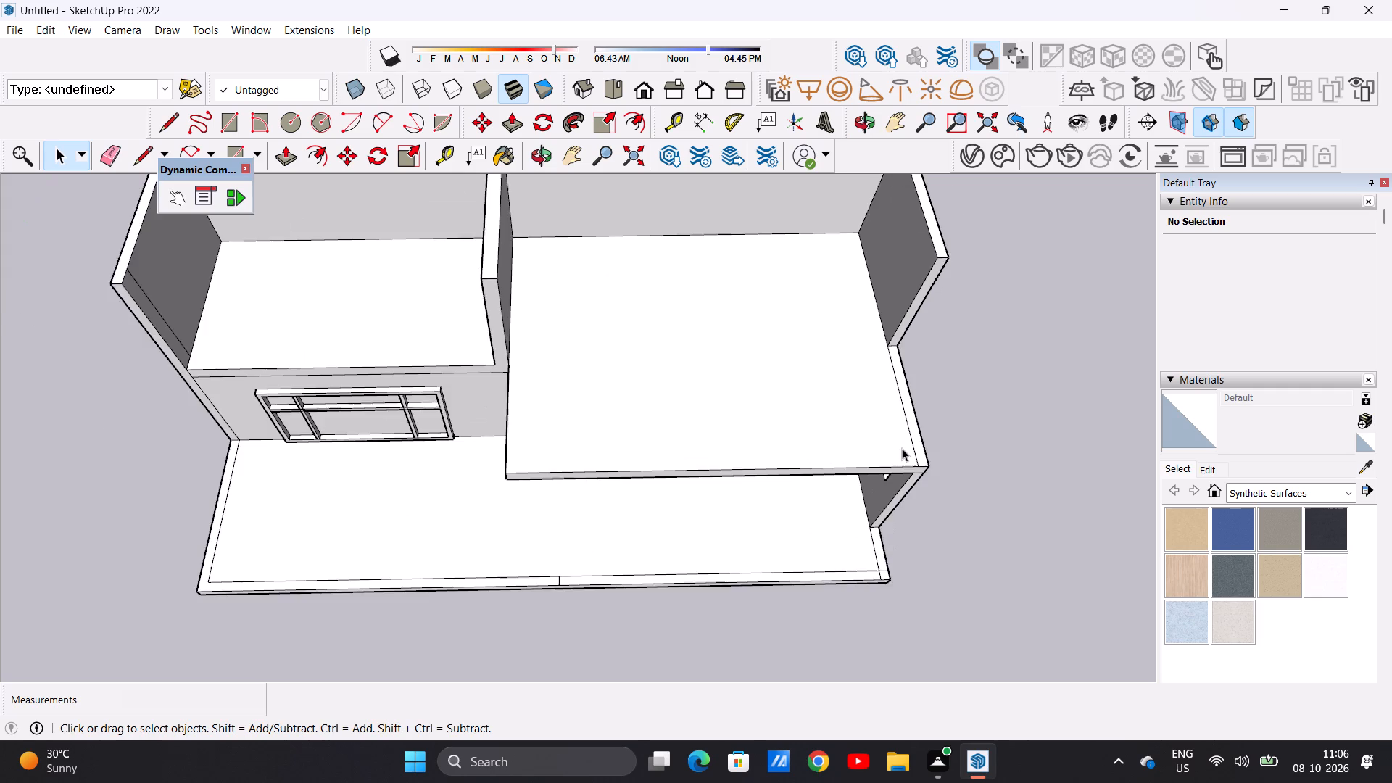
scroll(902, 448, "up", 2)
key("l")
scroll(925, 455, "up", 1)
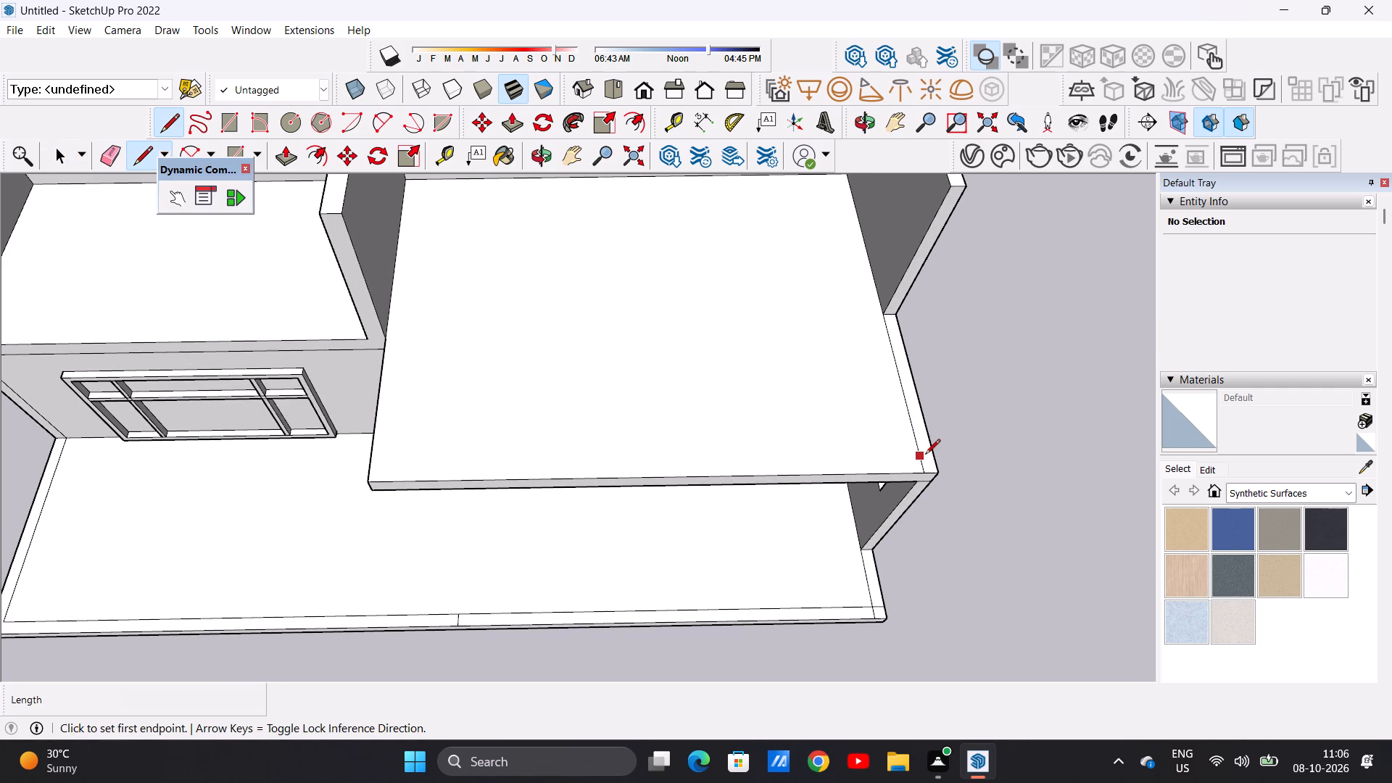
scroll(925, 455, "up", 2)
scroll(925, 454, "down", 1)
scroll(925, 451, "up", 1)
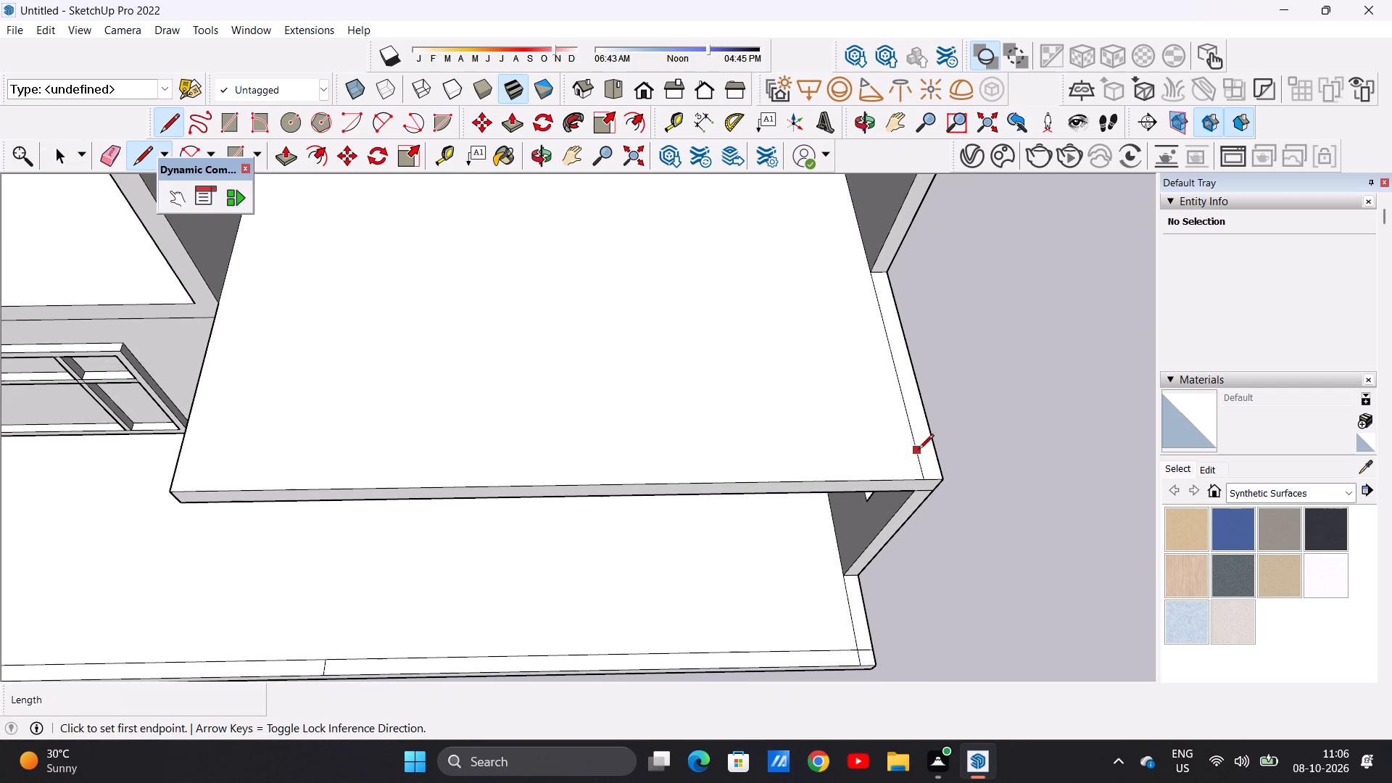
left_click(920, 457)
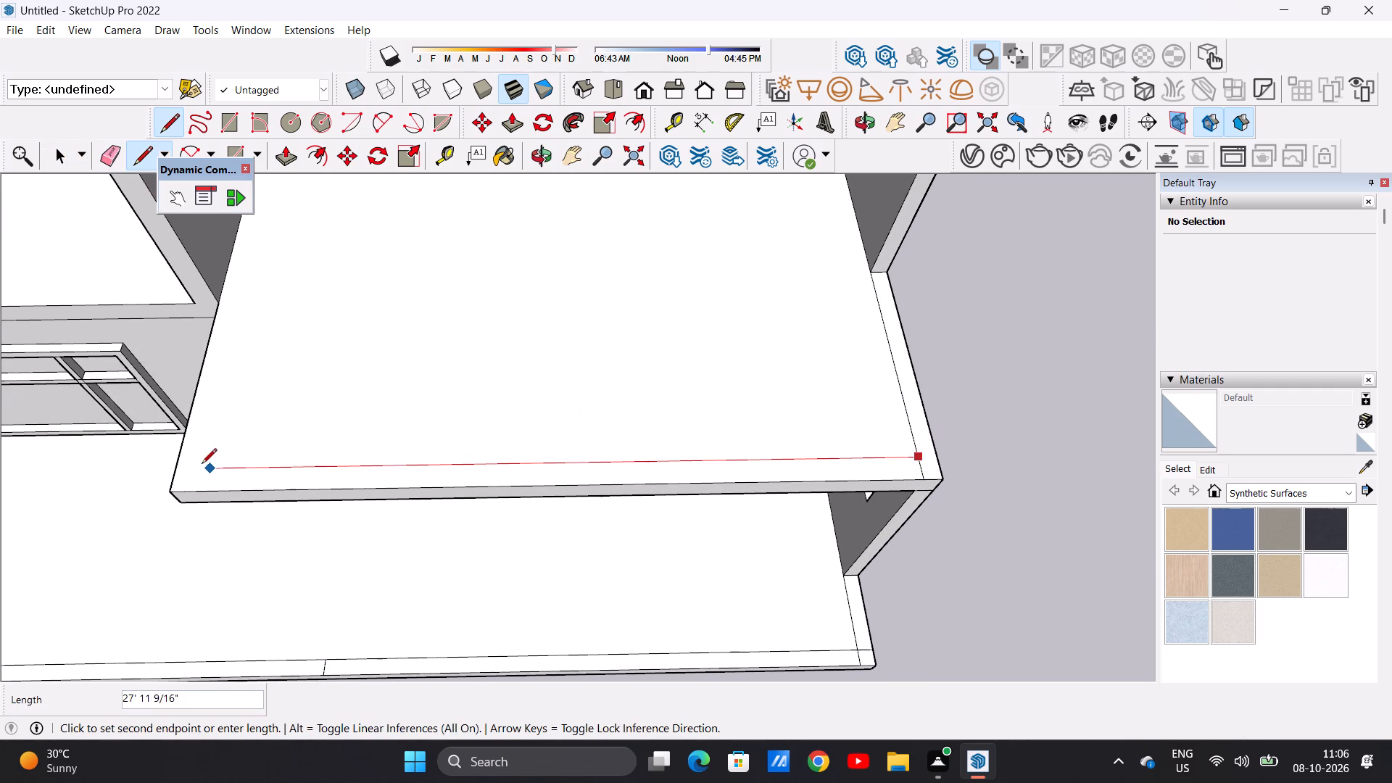
left_click(182, 461)
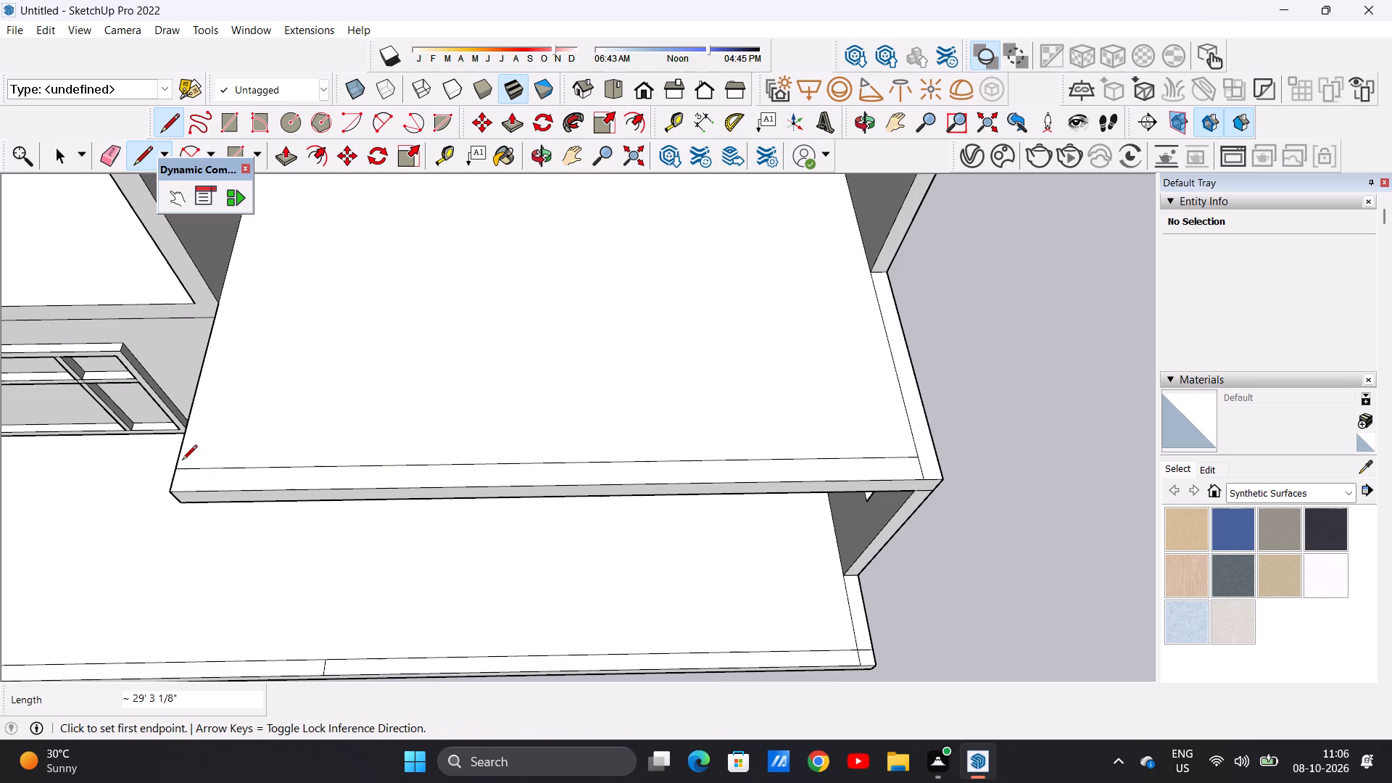
key("space")
Draw a line about 21' 3" long from the front strip line to the back wall, parallel to the slab's partition-side edge.
scroll(573, 426, "down", 3)
middle_click_drag(279, 423, 337, 407)
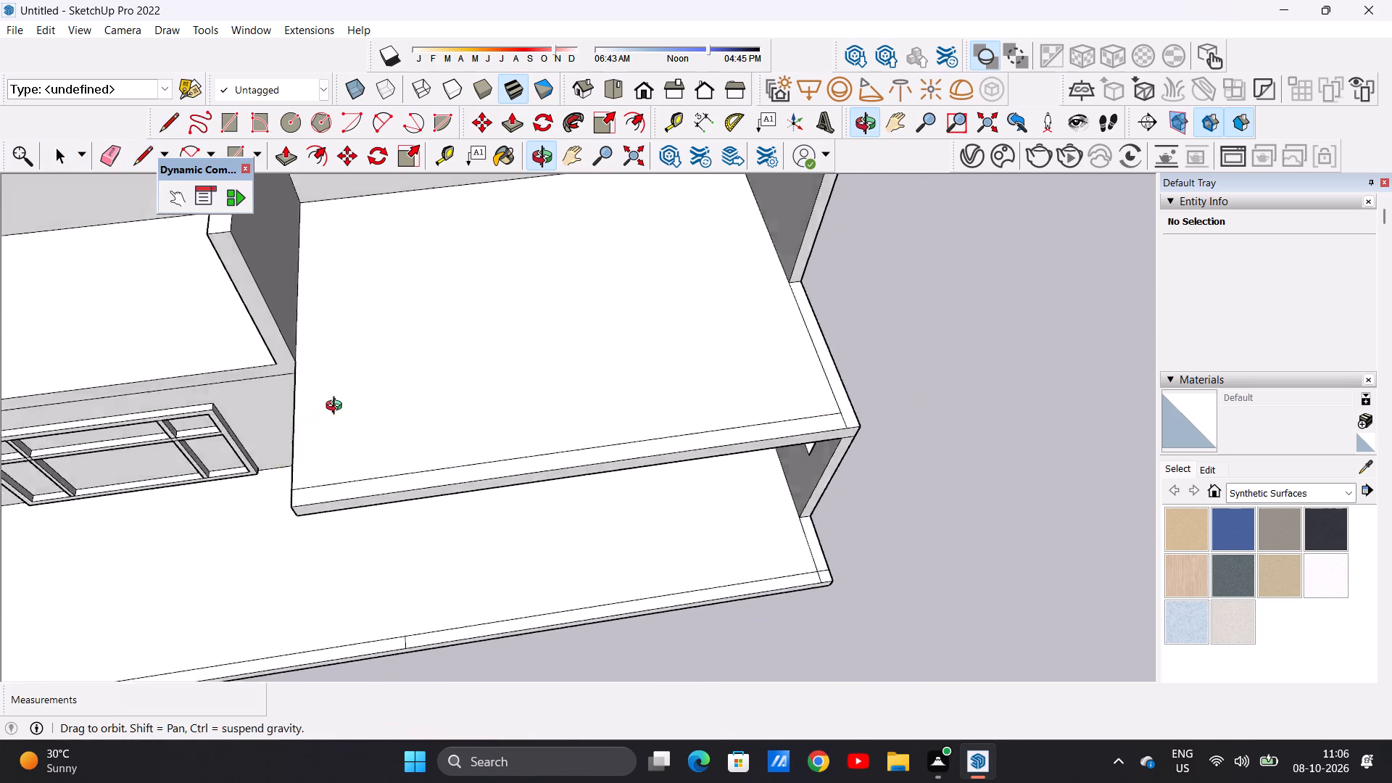
middle_click_drag(337, 407, 353, 405)
middle_click_drag(368, 402, 393, 395)
middle_click_drag(399, 392, 408, 391)
middle_click_drag(413, 389, 332, 341)
middle_click(332, 341)
scroll(332, 341, "up", 1)
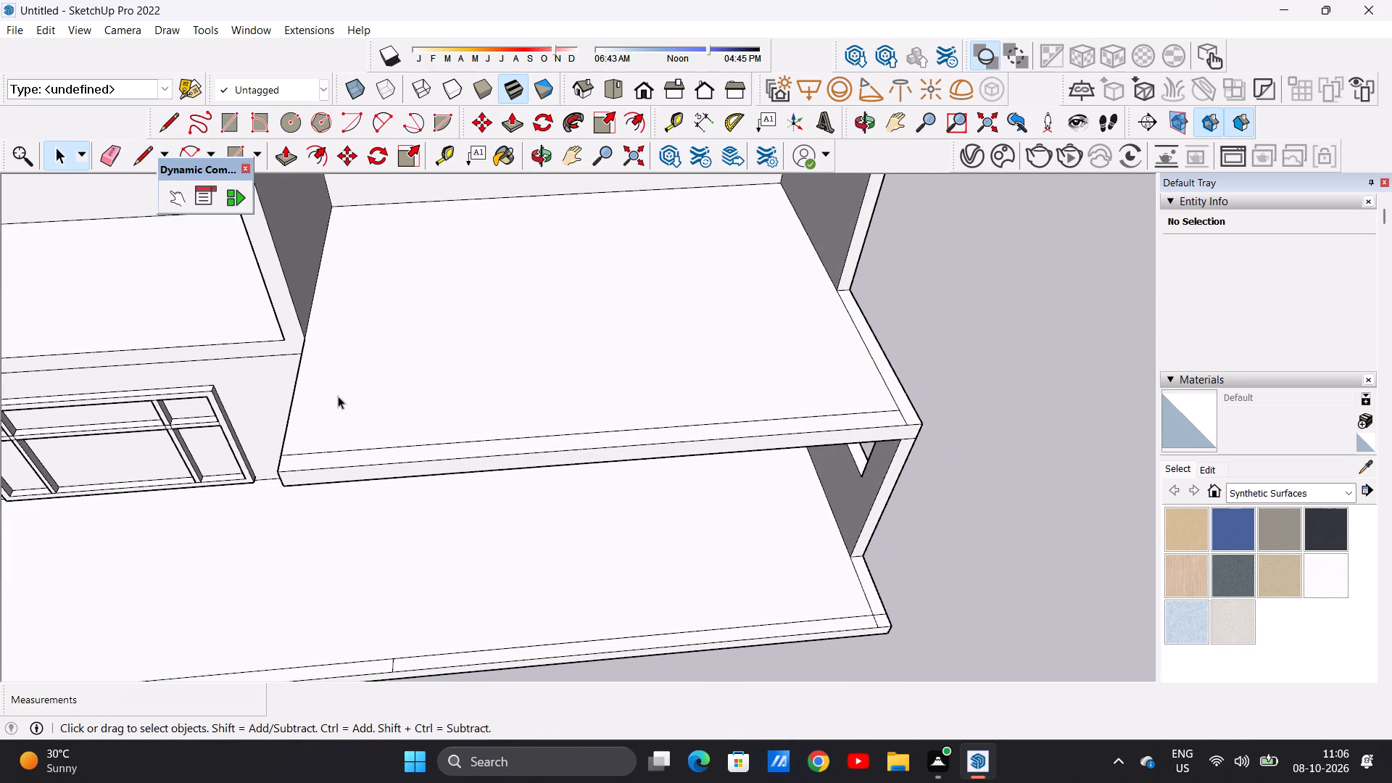
scroll(344, 414, "up", 1)
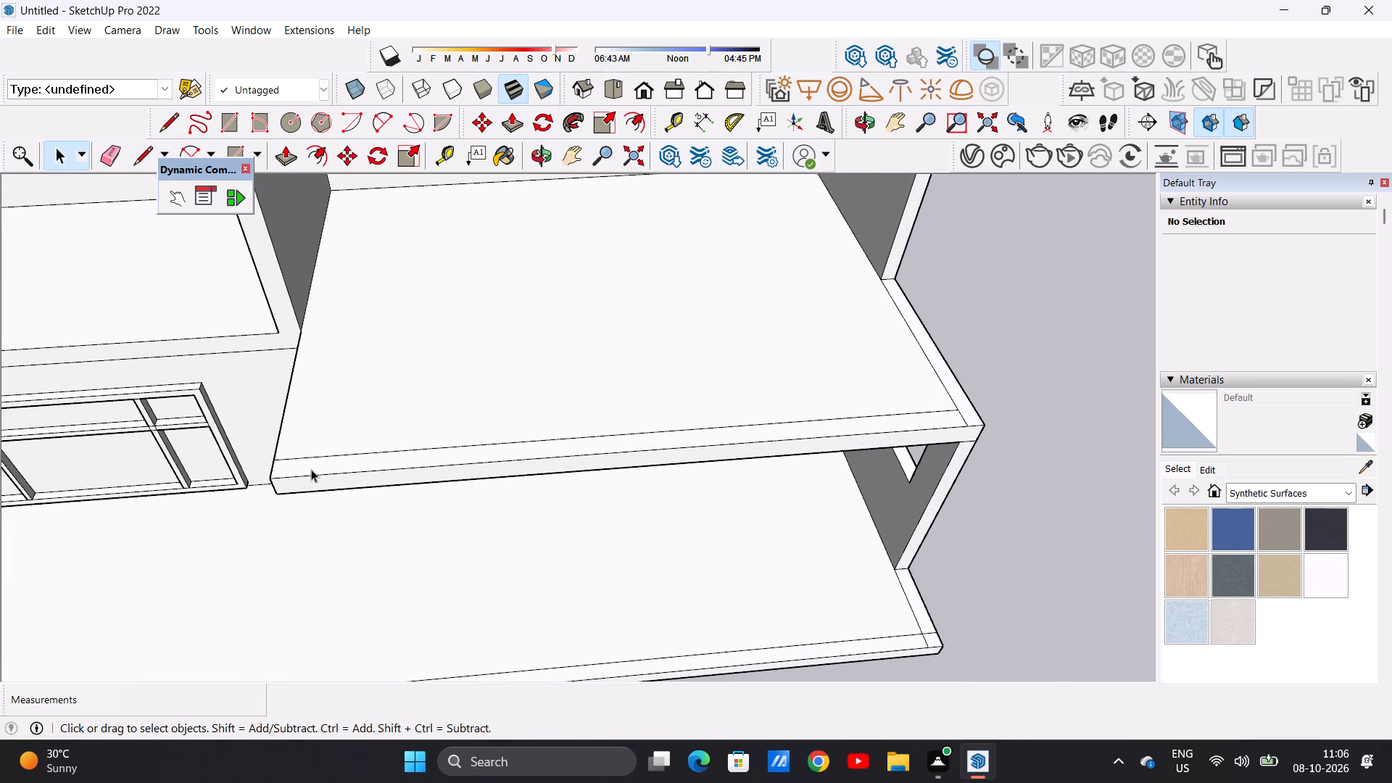
scroll(311, 469, "up", 2)
key("l")
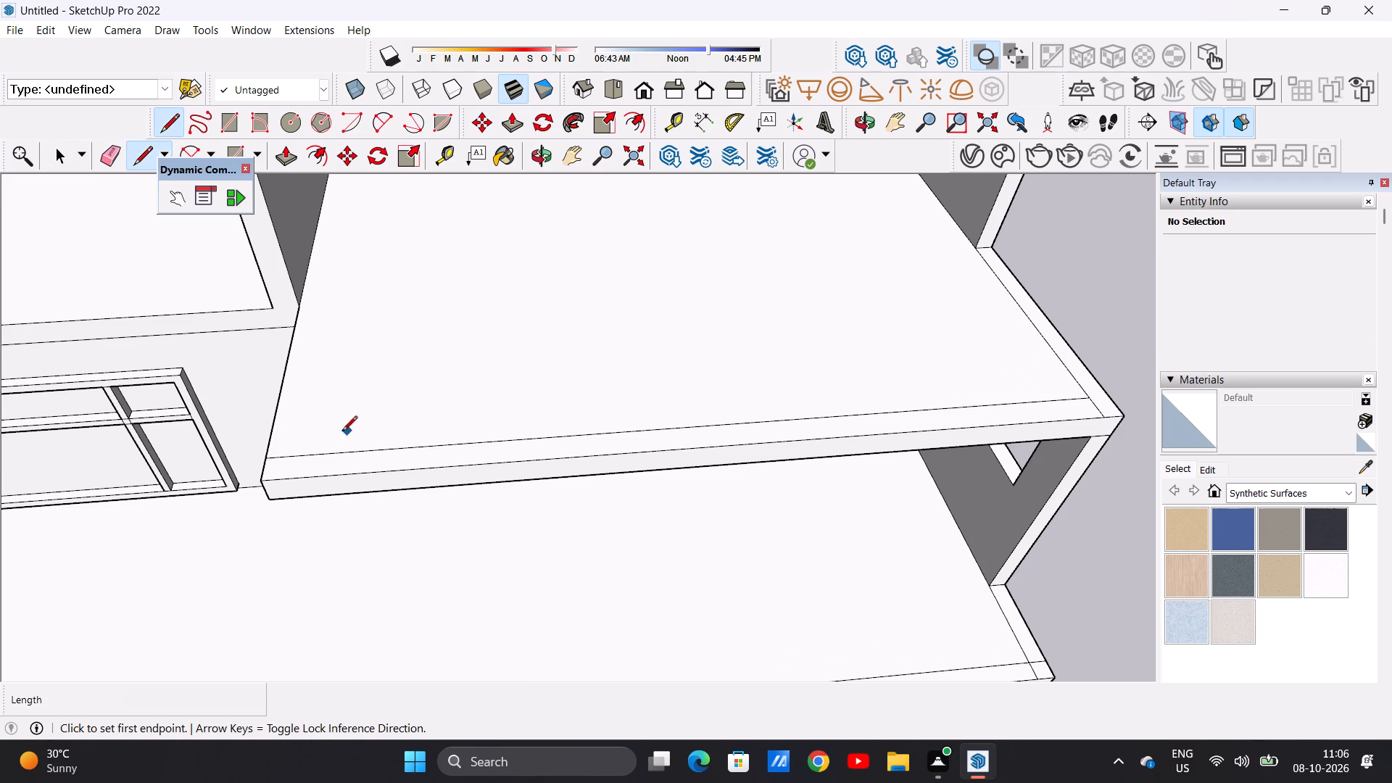
left_click(291, 453)
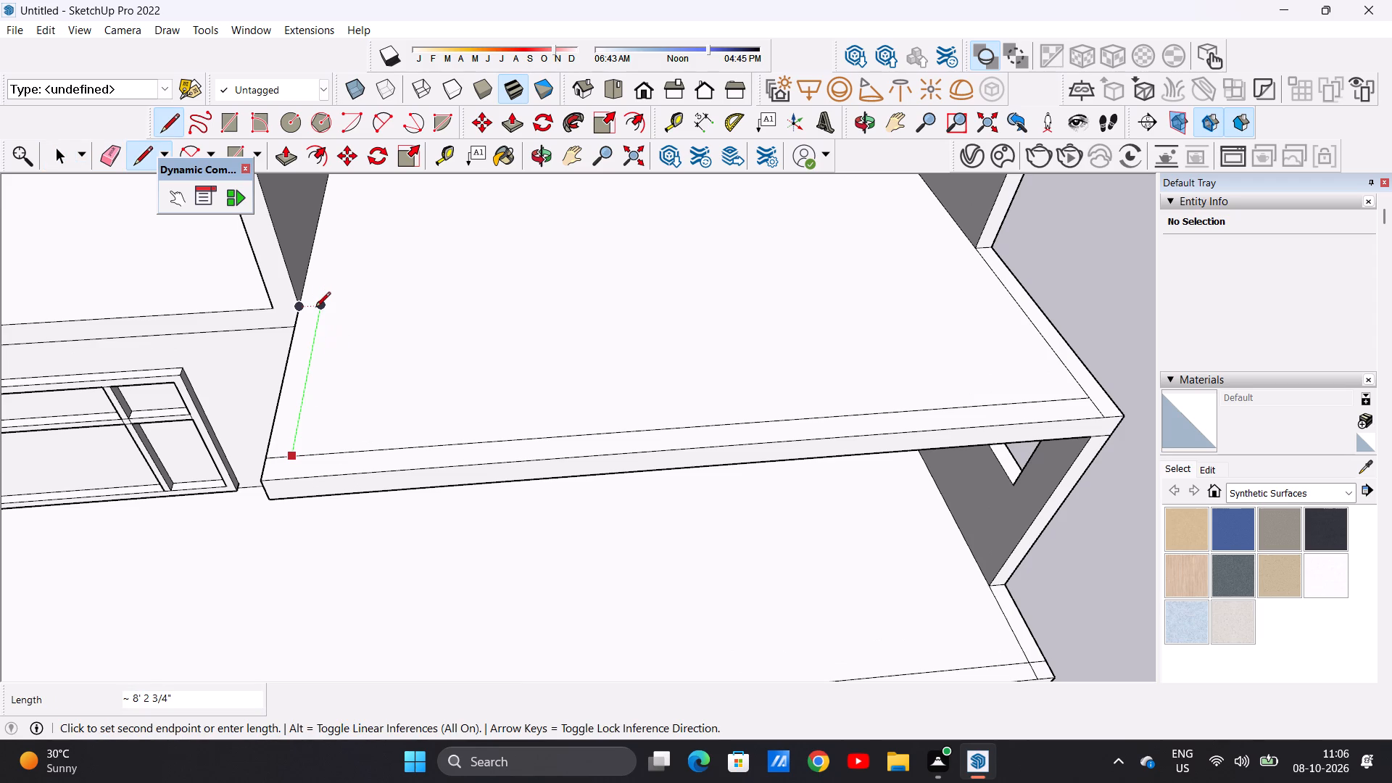
scroll(312, 307, "down", 4)
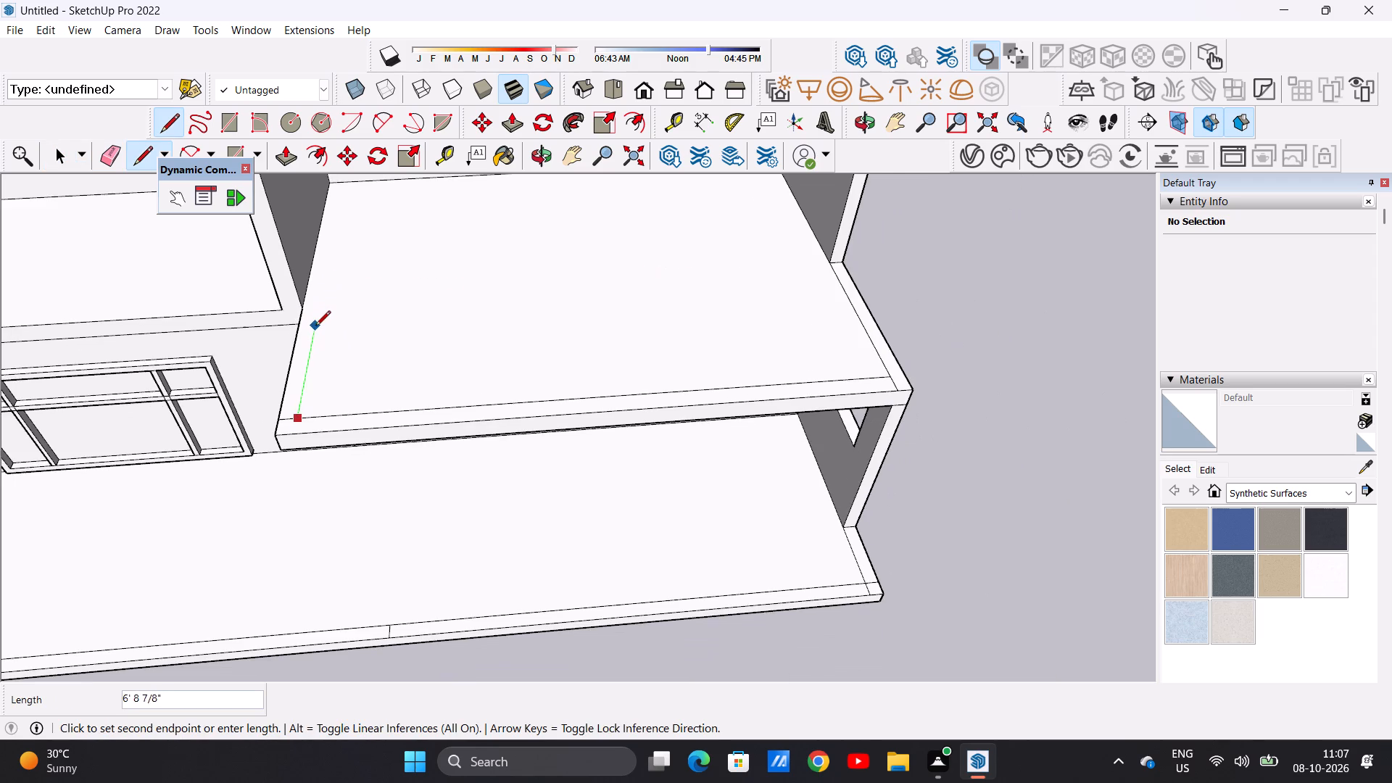
scroll(315, 327, "down", 5)
scroll(322, 337, "up", 1)
scroll(334, 237, "down", 1)
scroll(334, 237, "up", 2)
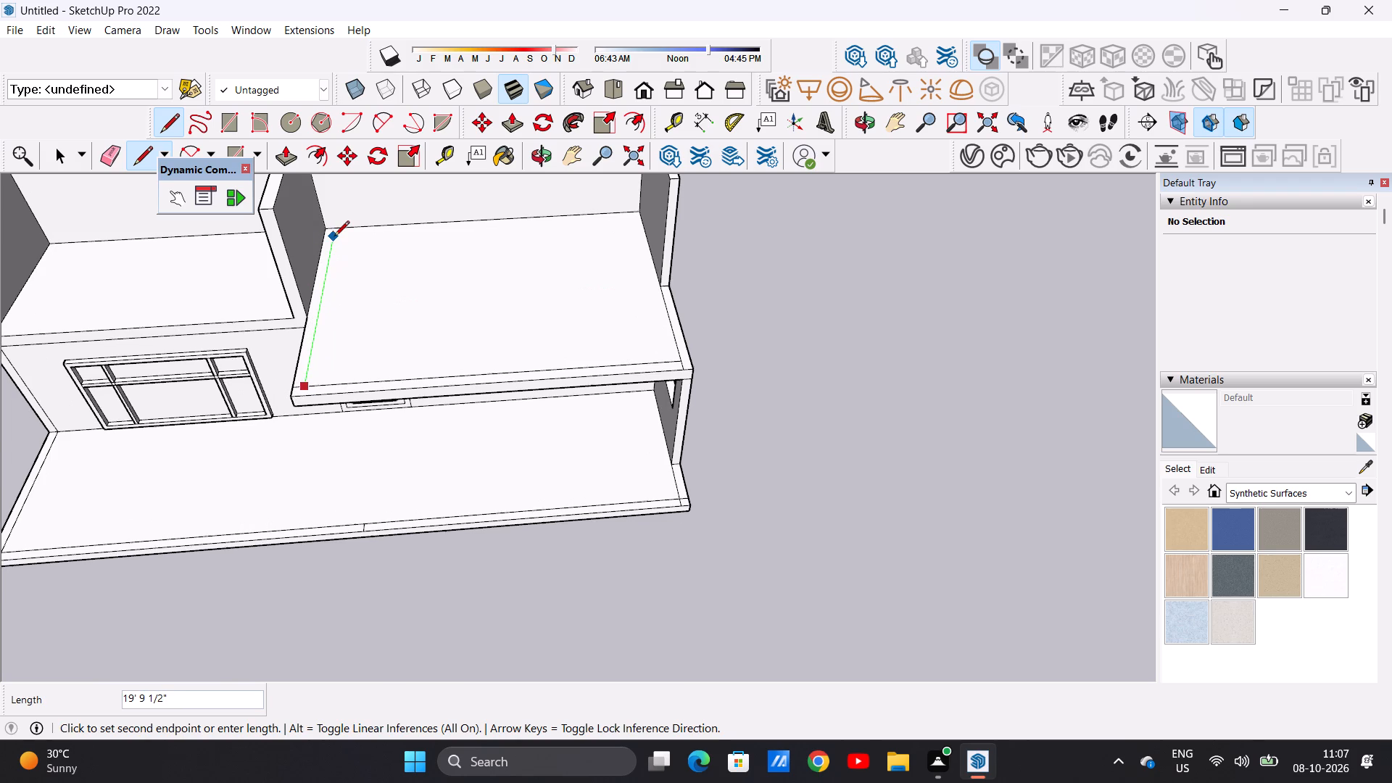
scroll(334, 237, "up", 5)
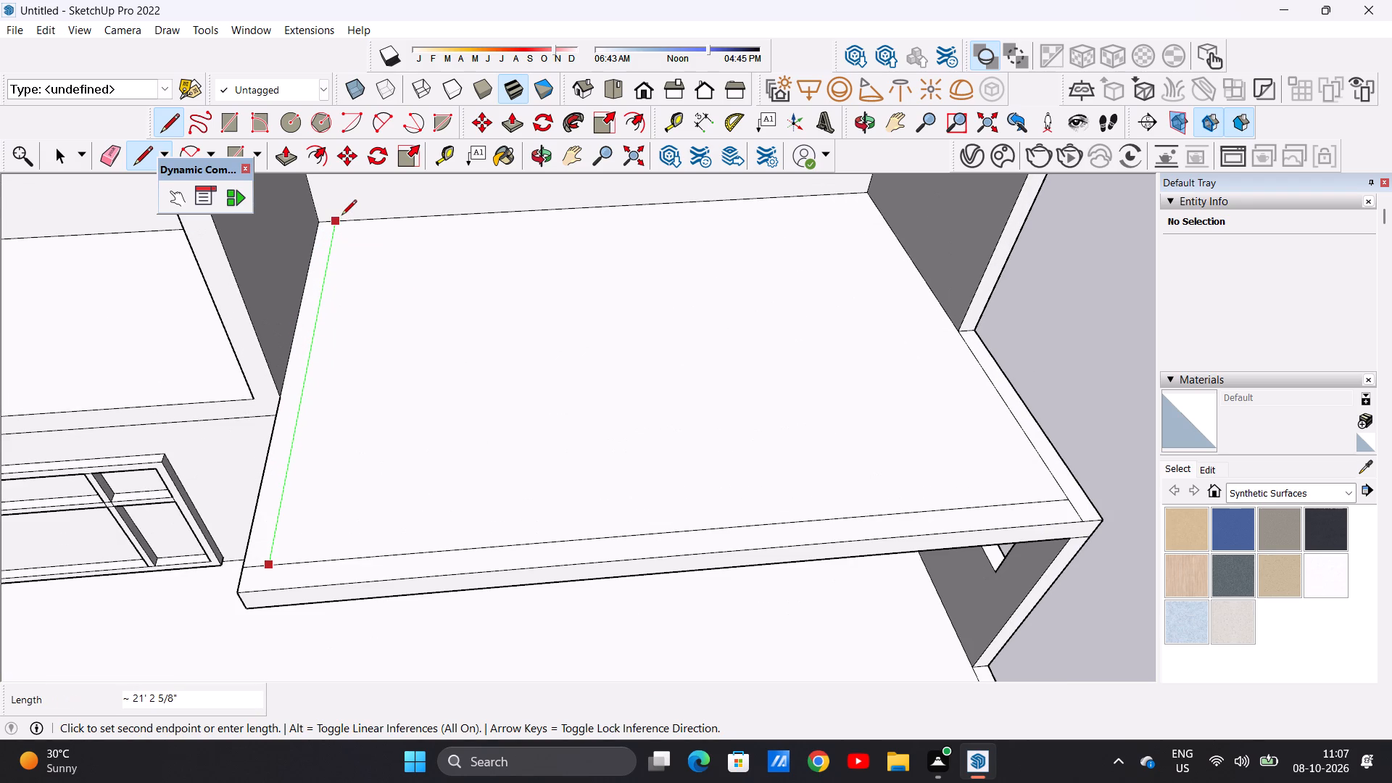
left_click(341, 216)
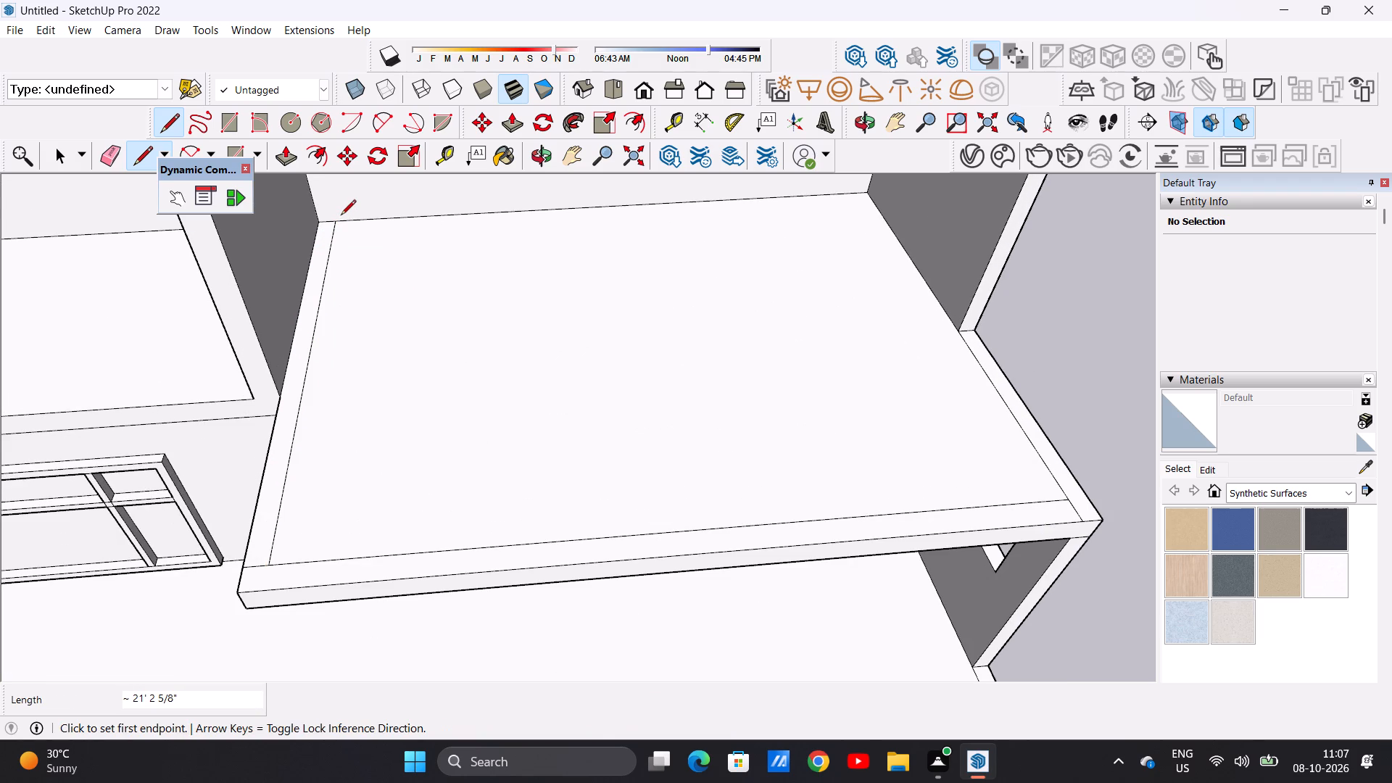
key("space")
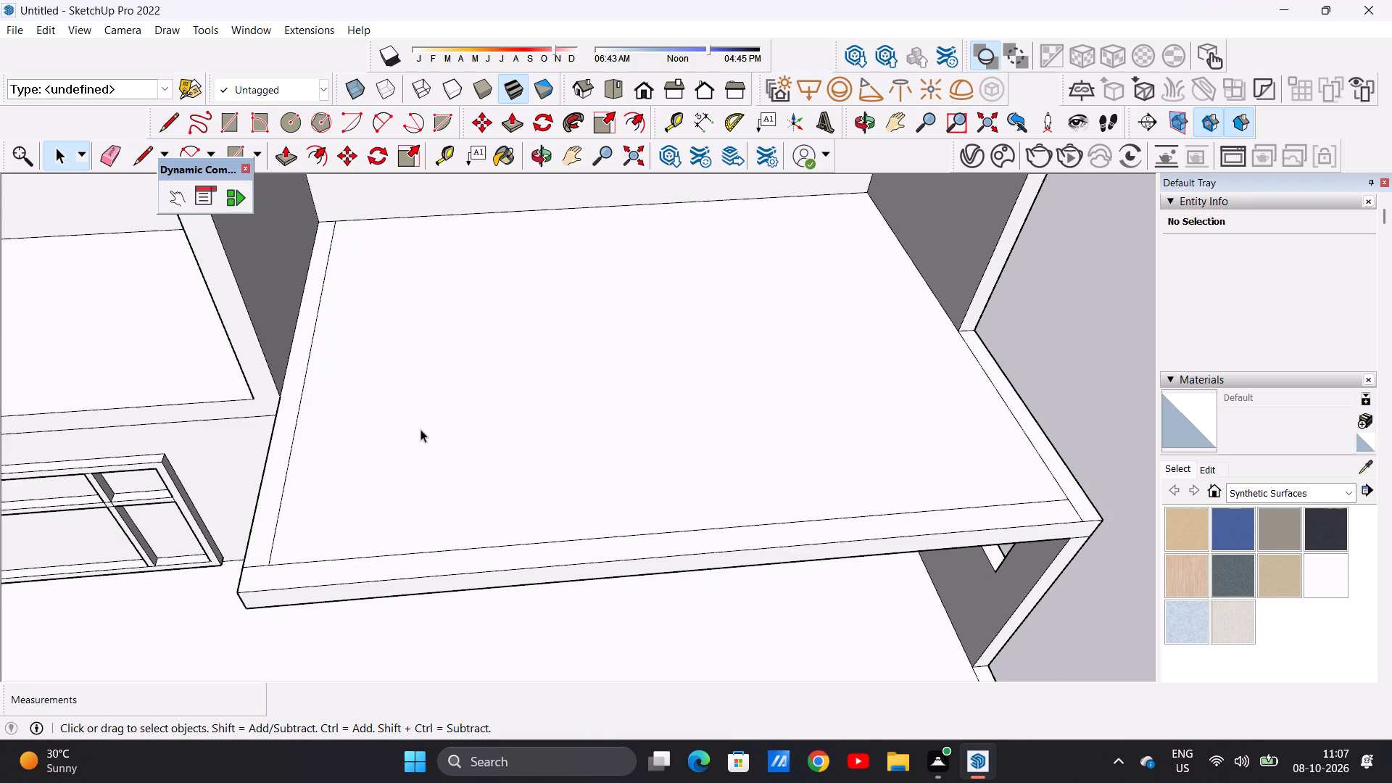
Examine the strips outlined along the roof slab's edges from the end side, above and the partition side.
scroll(434, 415, "down", 8)
scroll(557, 426, "up", 1)
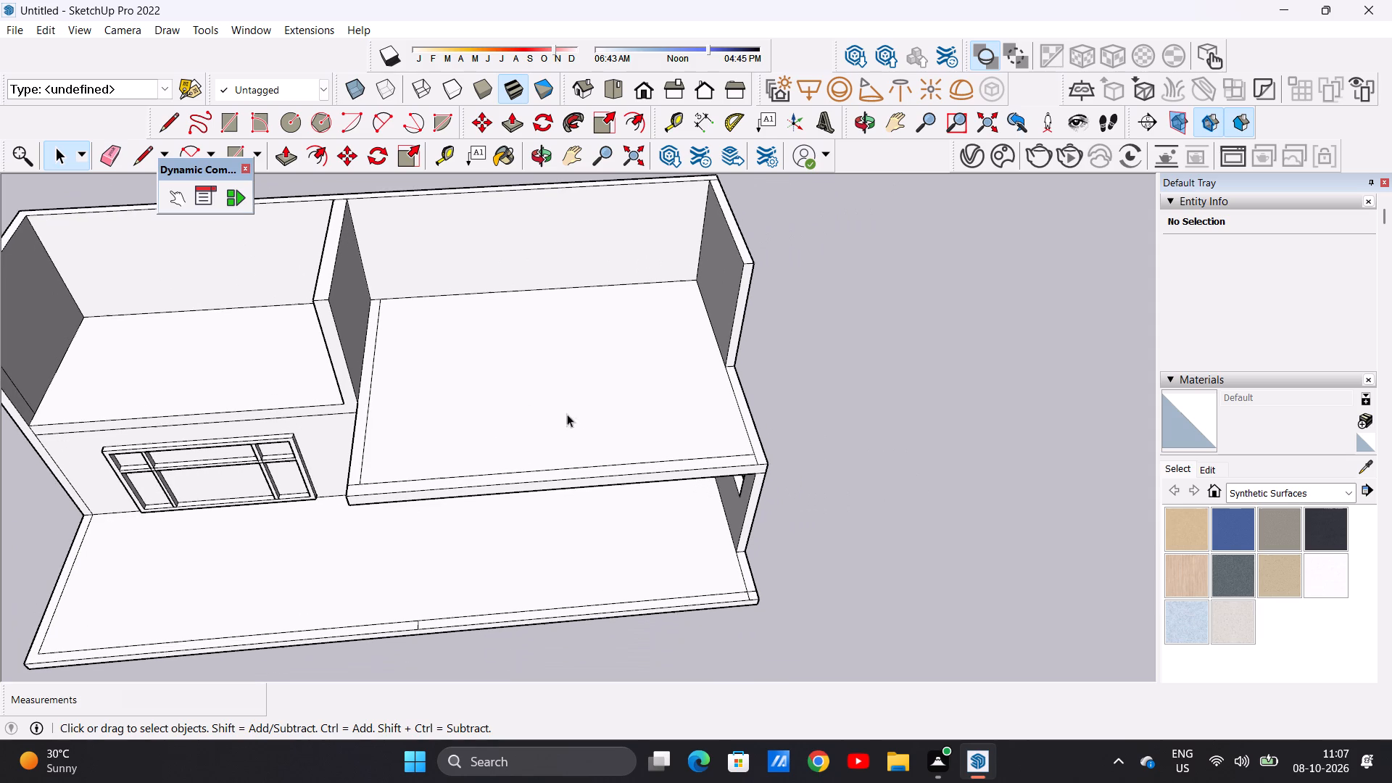
middle_click(663, 464)
middle_click(663, 465)
middle_click(632, 418)
middle_click_drag(623, 400, 377, 327)
middle_click_drag(376, 335, 373, 354)
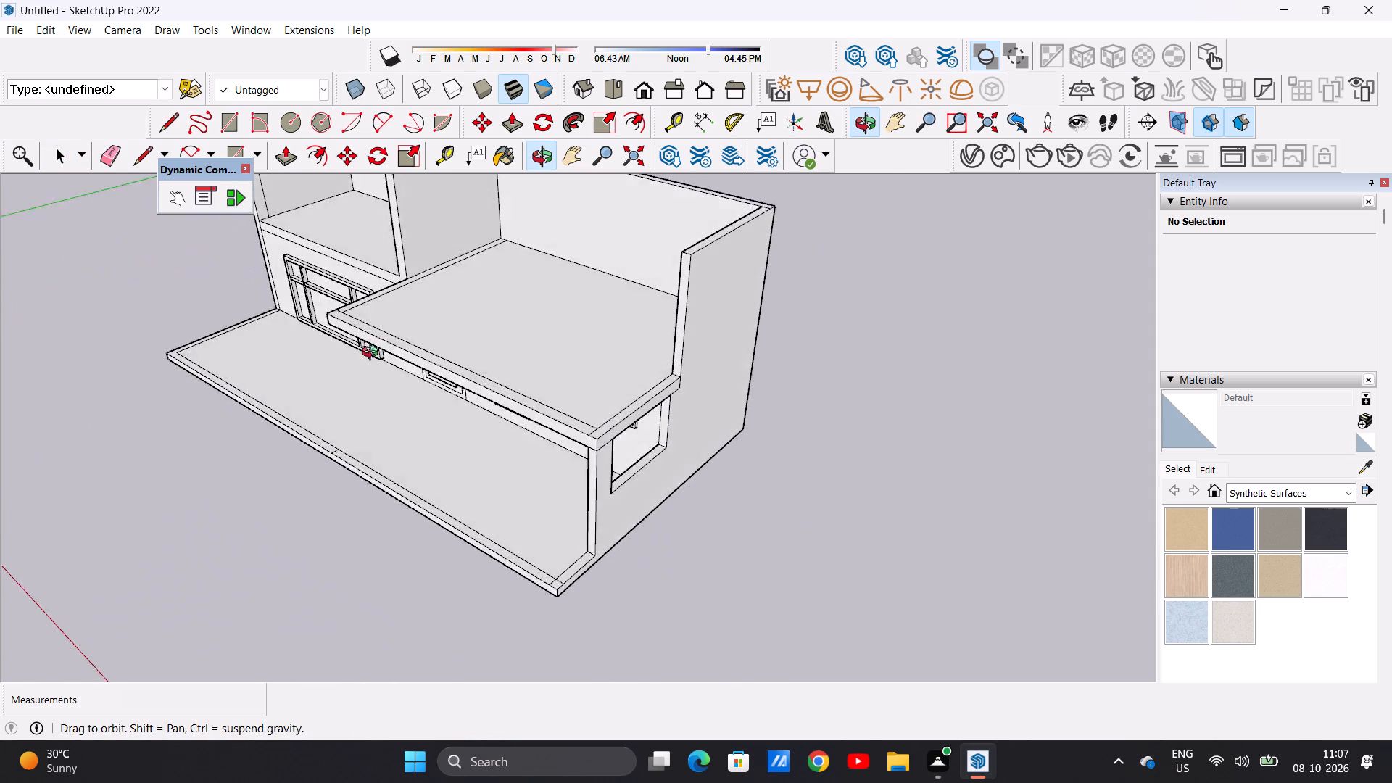
middle_click_drag(373, 354, 832, 421)
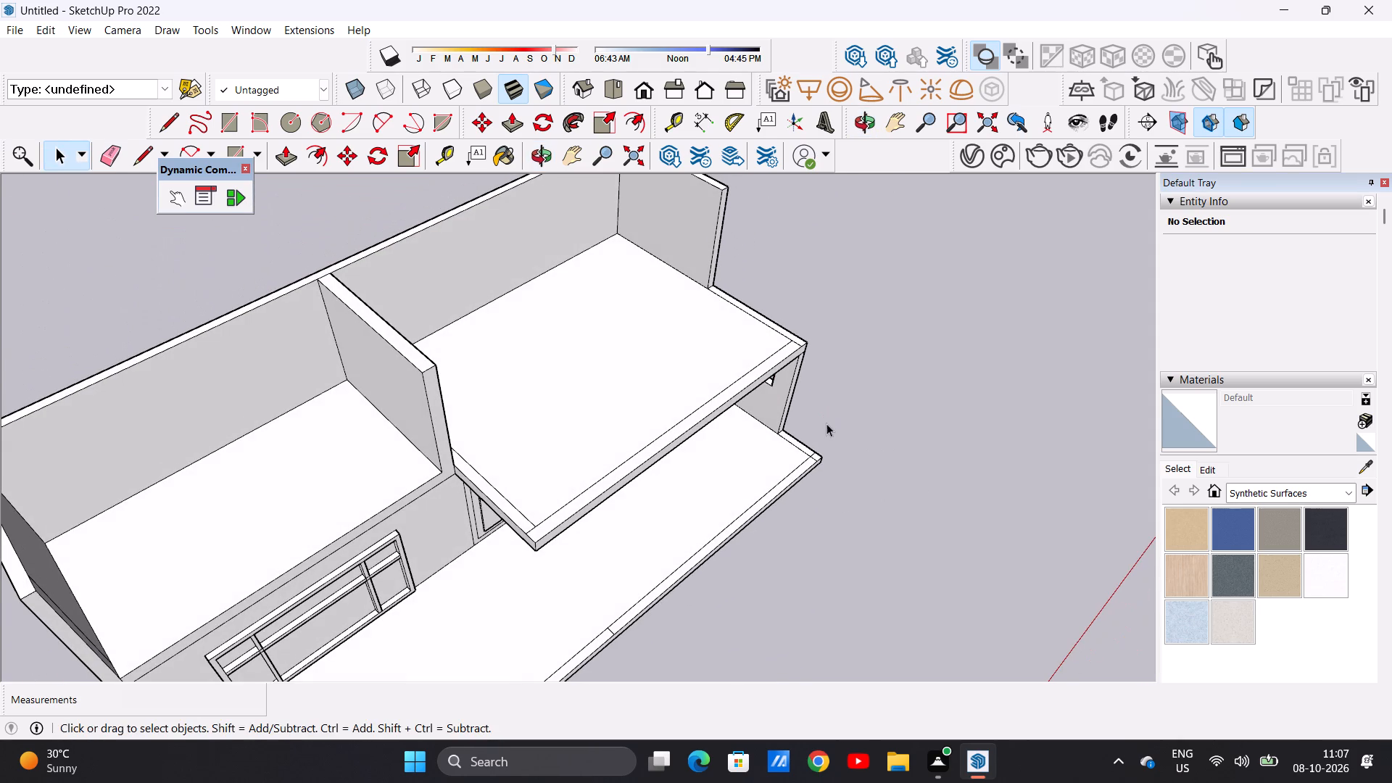
scroll(553, 526, "up", 7)
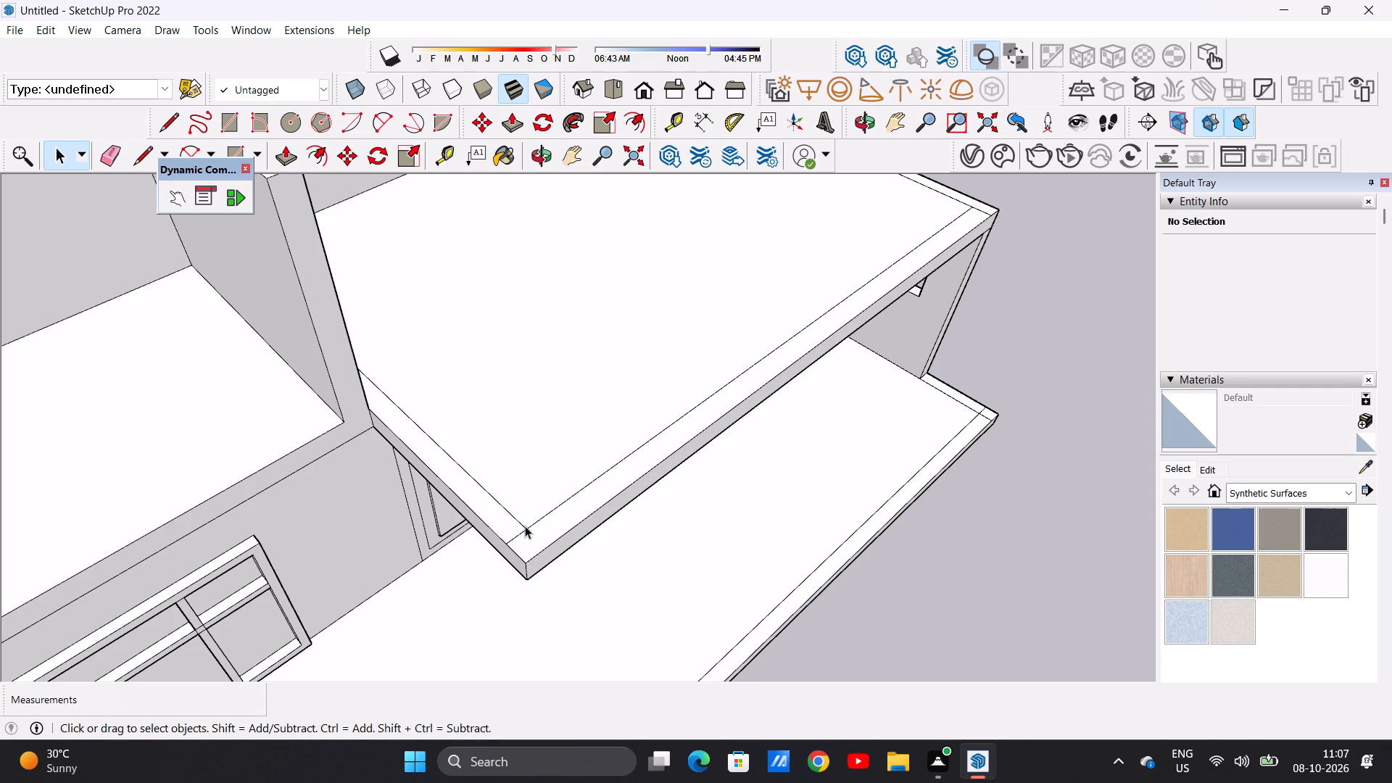
scroll(529, 452, "down", 5)
scroll(571, 397, "up", 1)
scroll(565, 389, "down", 2)
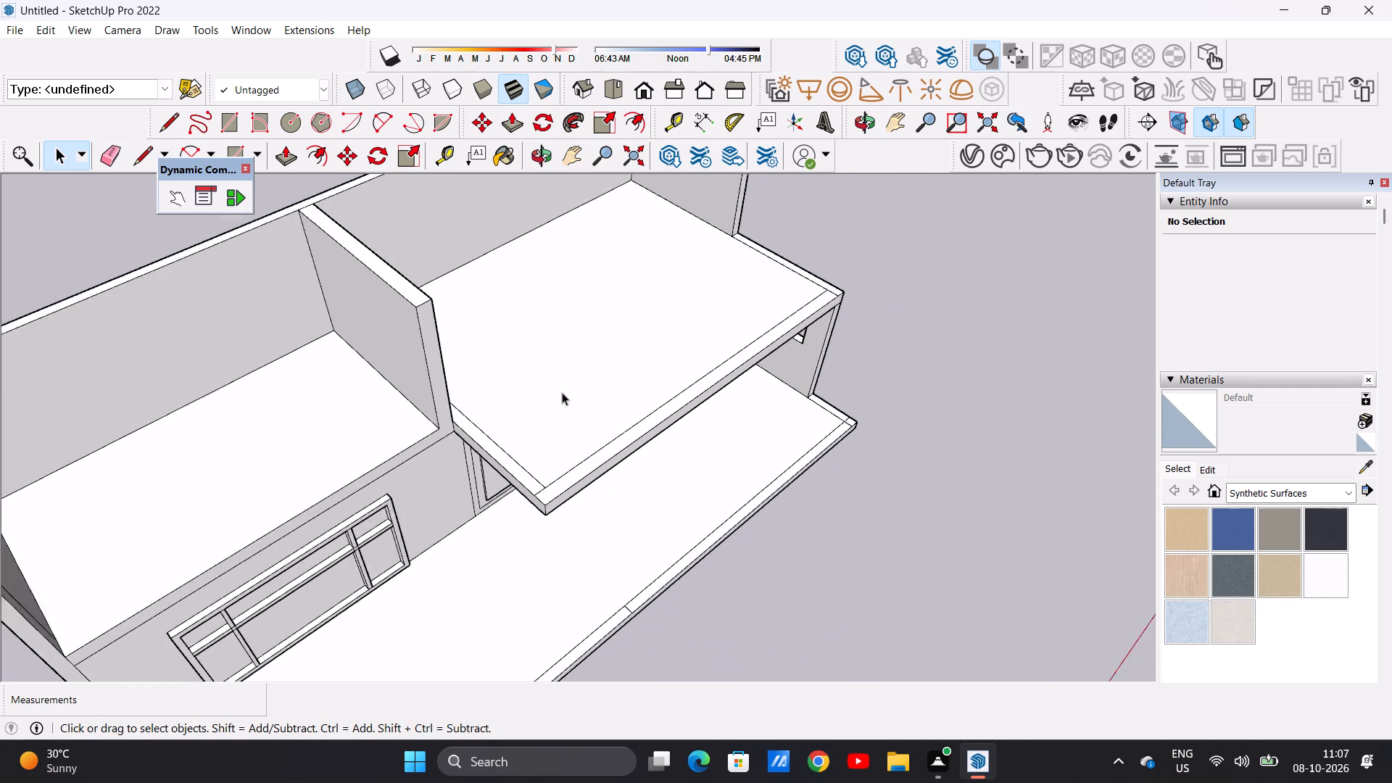
scroll(562, 392, "down", 1)
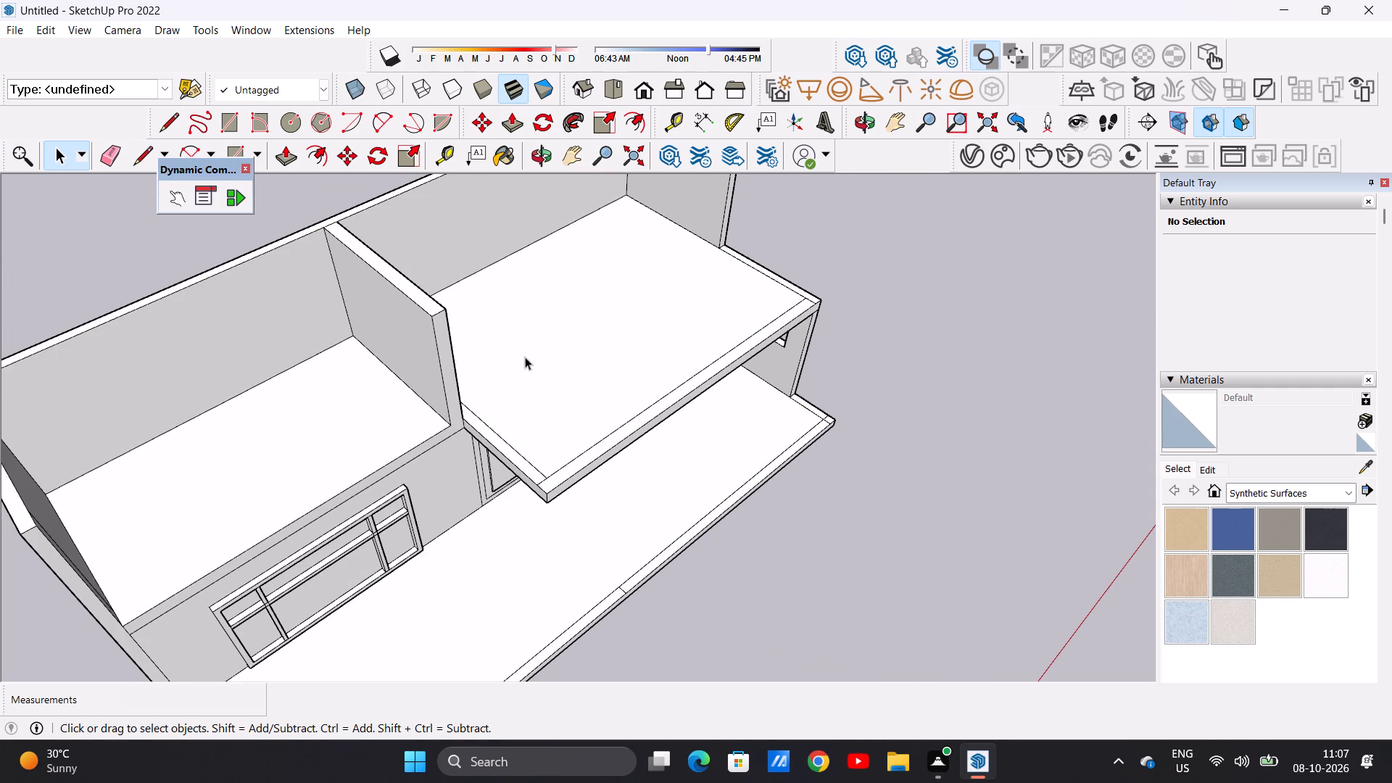
Push/Pull the slab's strip beside the partition wall up 10', level with the top of the partition.
scroll(468, 481, "up", 2)
scroll(522, 457, "up", 2)
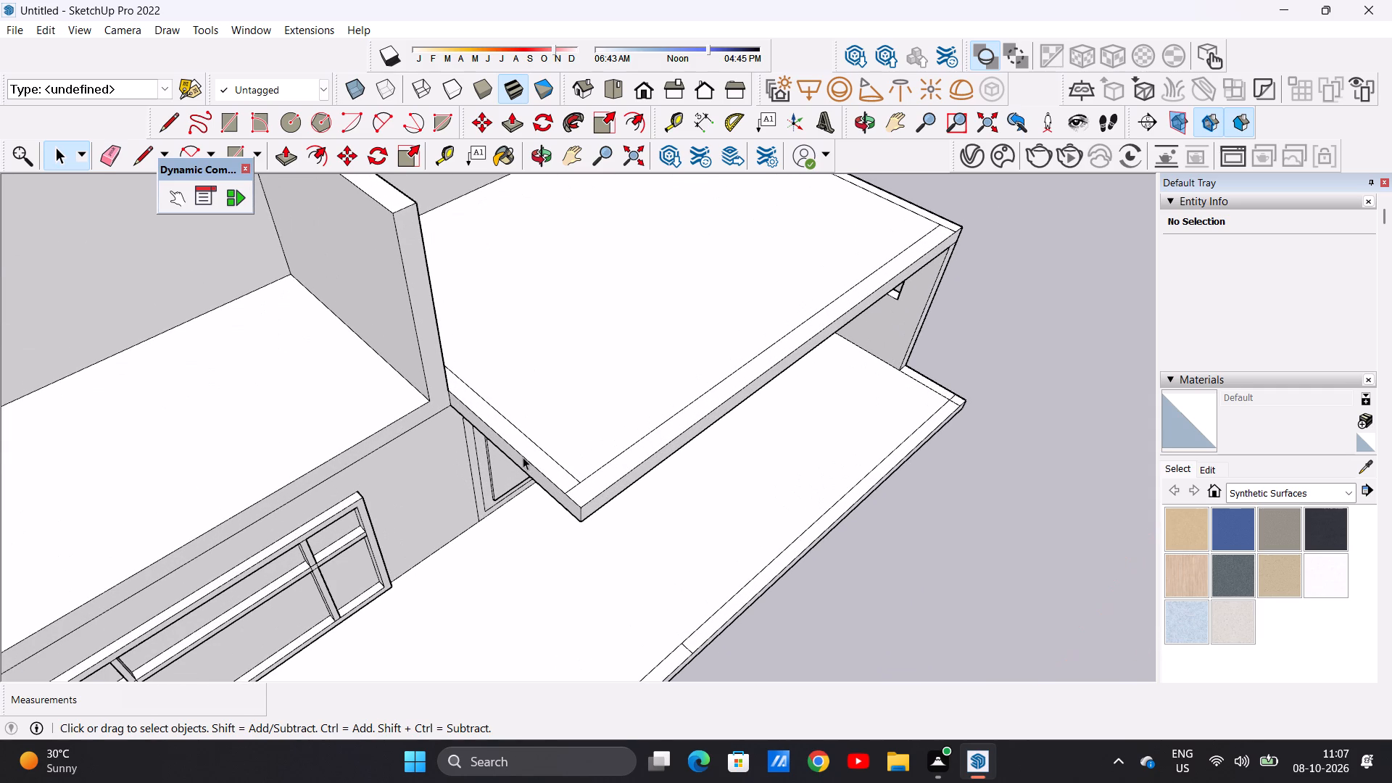
key("p")
left_click(553, 471)
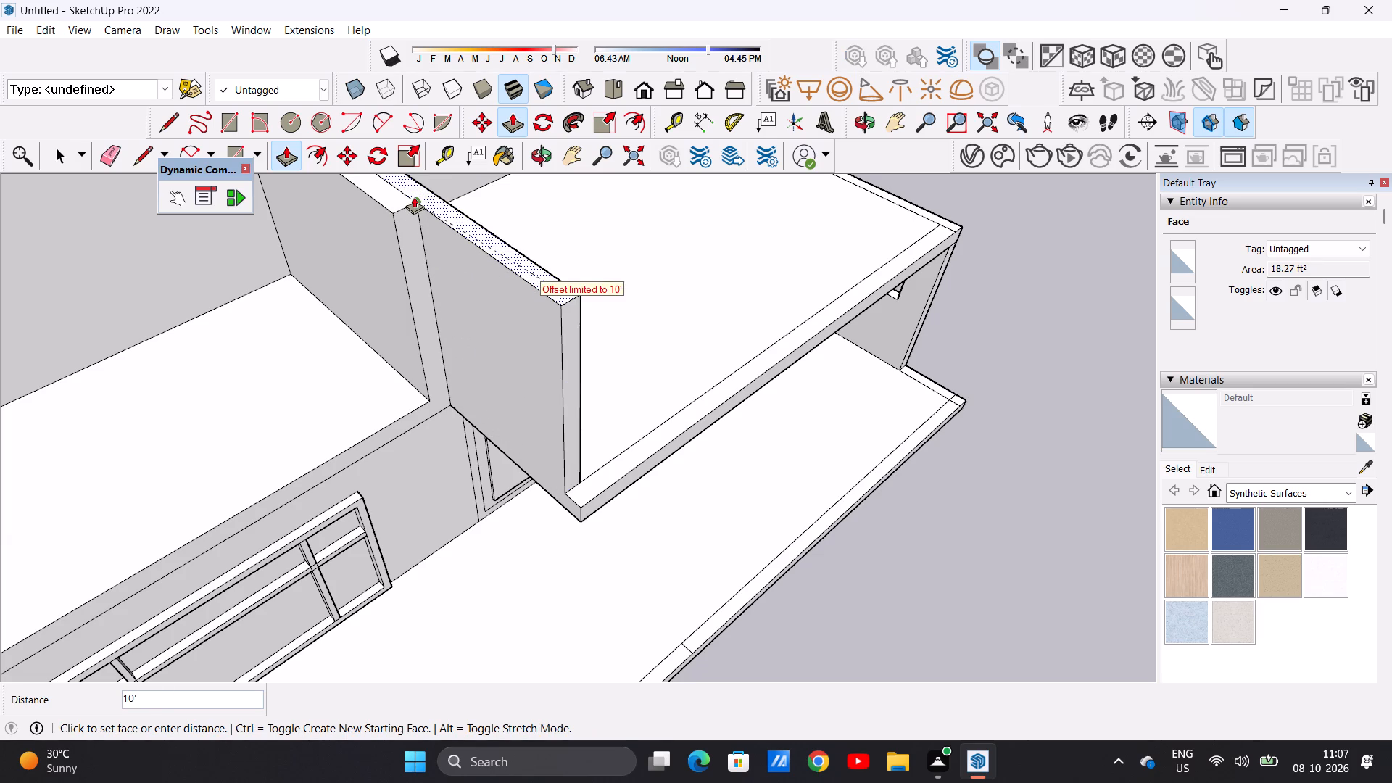
left_click(414, 196)
scroll(600, 415, "down", 1)
scroll(605, 435, "up", 1)
scroll(605, 437, "down", 4)
scroll(322, 484, "up", 1)
scroll(497, 435, "down", 1)
key("space")
Push/Pull the slab's end strip above the side opening up 10', level with the top of the upper end wall.
middle_click_drag(755, 427, 310, 350)
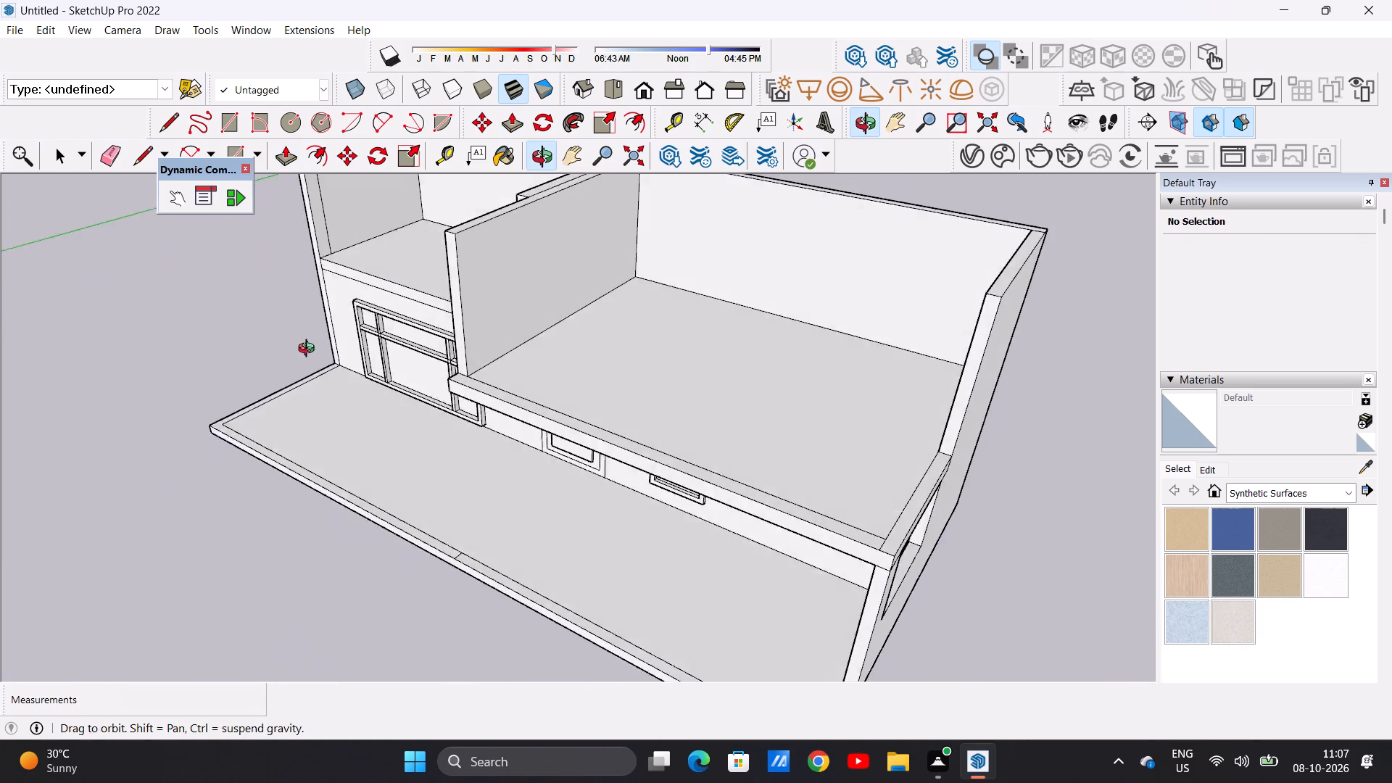
middle_click_drag(310, 350, 295, 384)
scroll(900, 558, "up", 2)
scroll(898, 558, "down", 1)
scroll(898, 558, "up", 1)
scroll(898, 558, "down", 1)
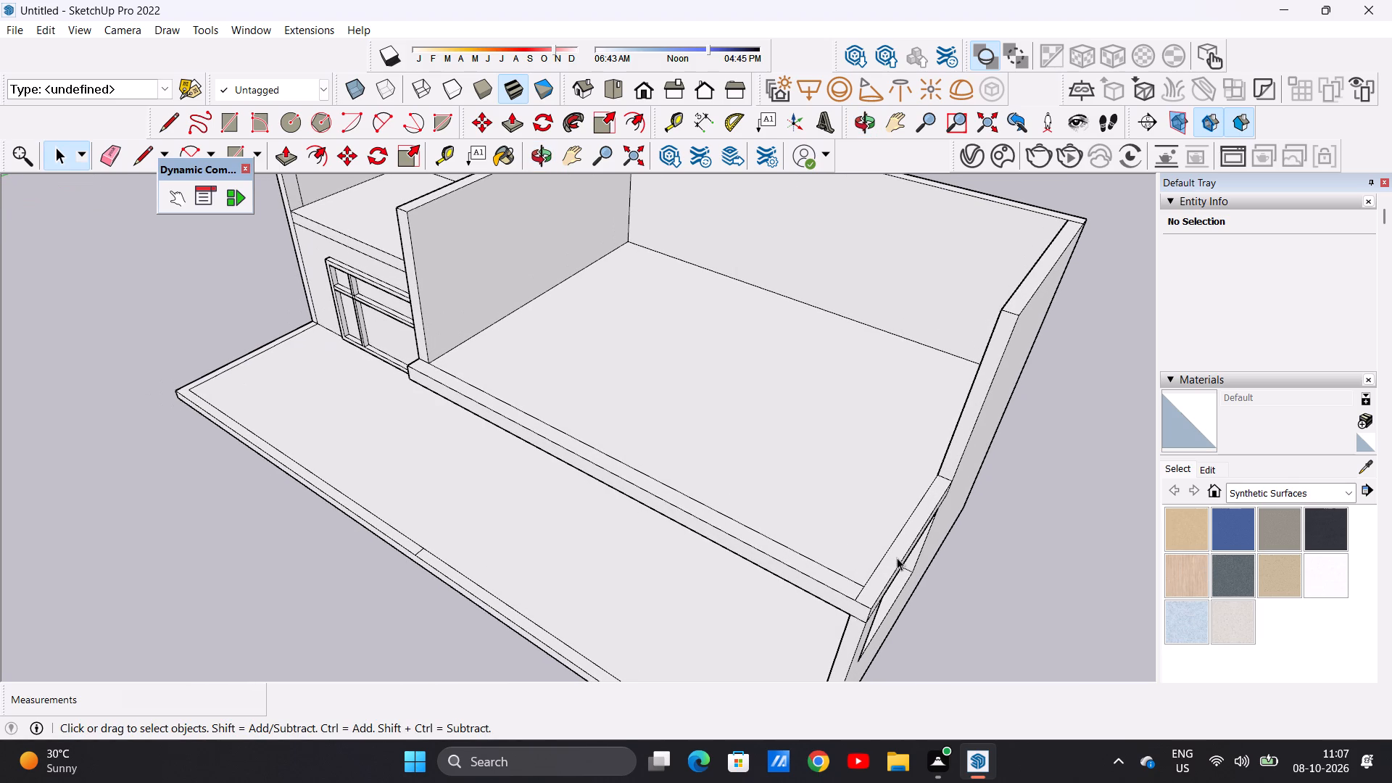
key("p")
left_click(904, 538)
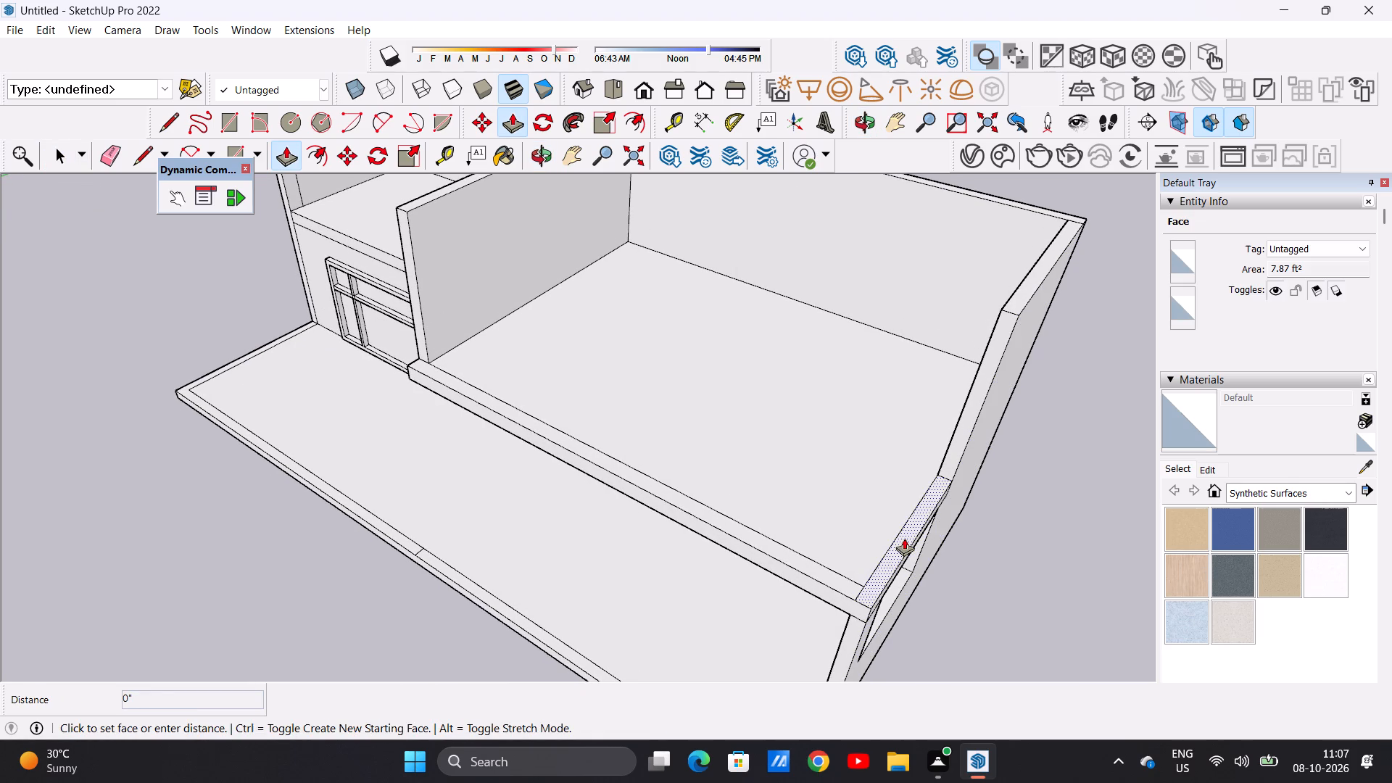
left_click(1014, 313)
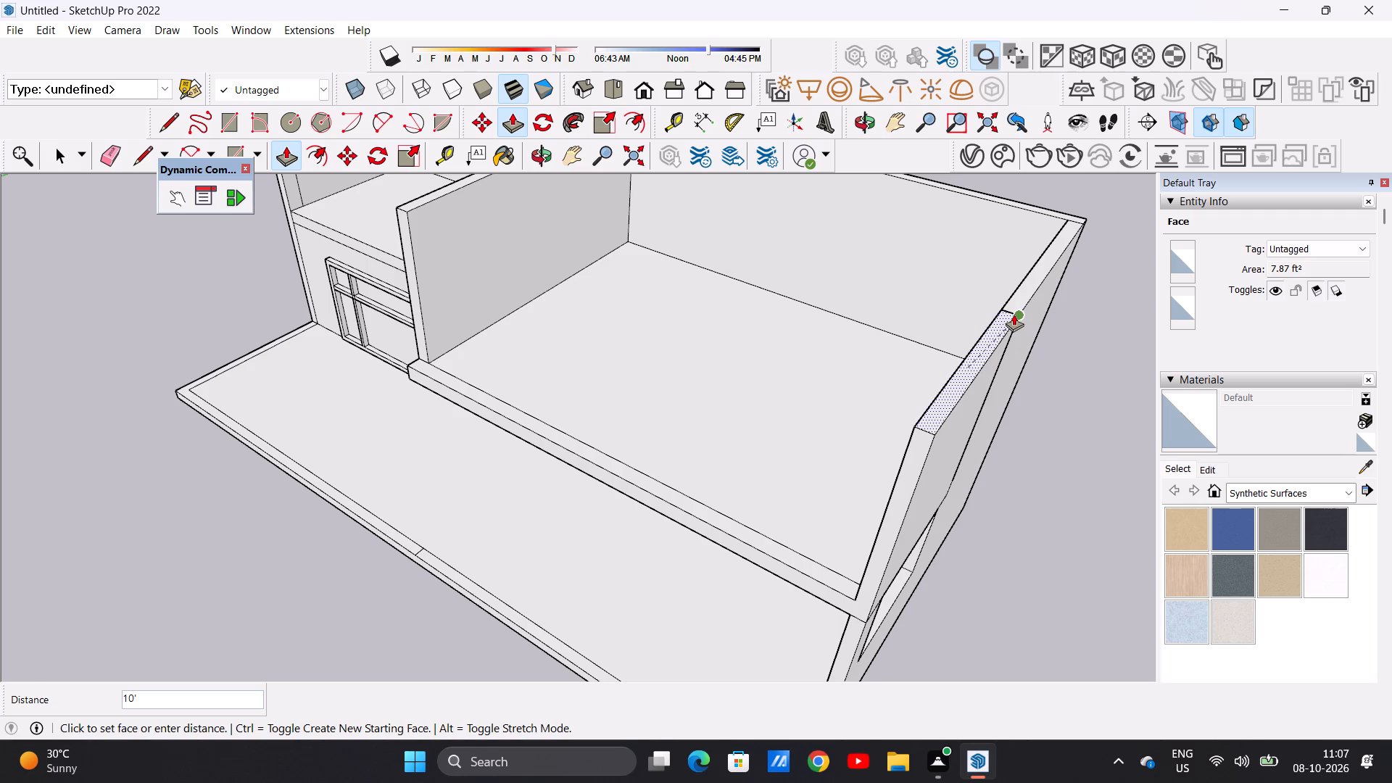
key("space")
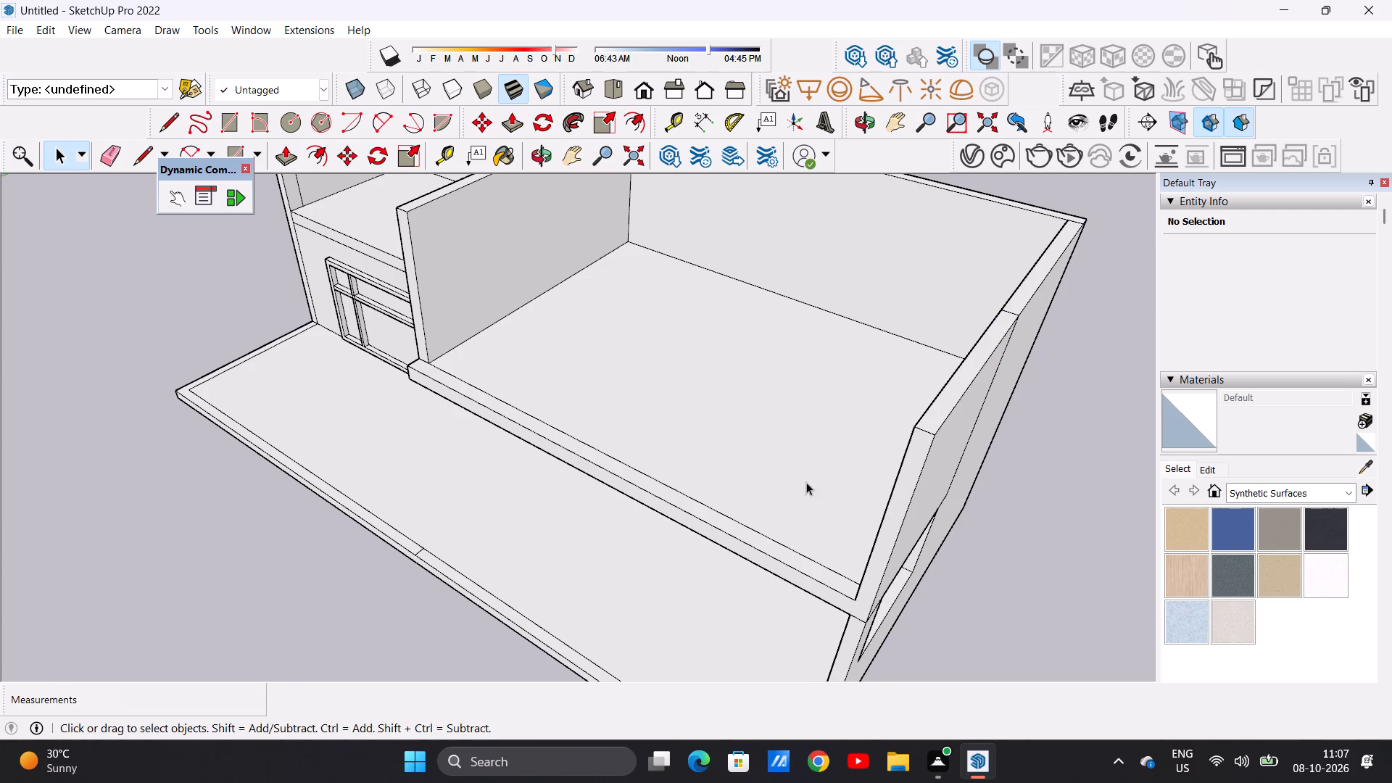
Examine the raised side walls and the open front of the upper storey up close and within the whole house.
scroll(850, 482, "up", 1)
scroll(877, 485, "down", 4)
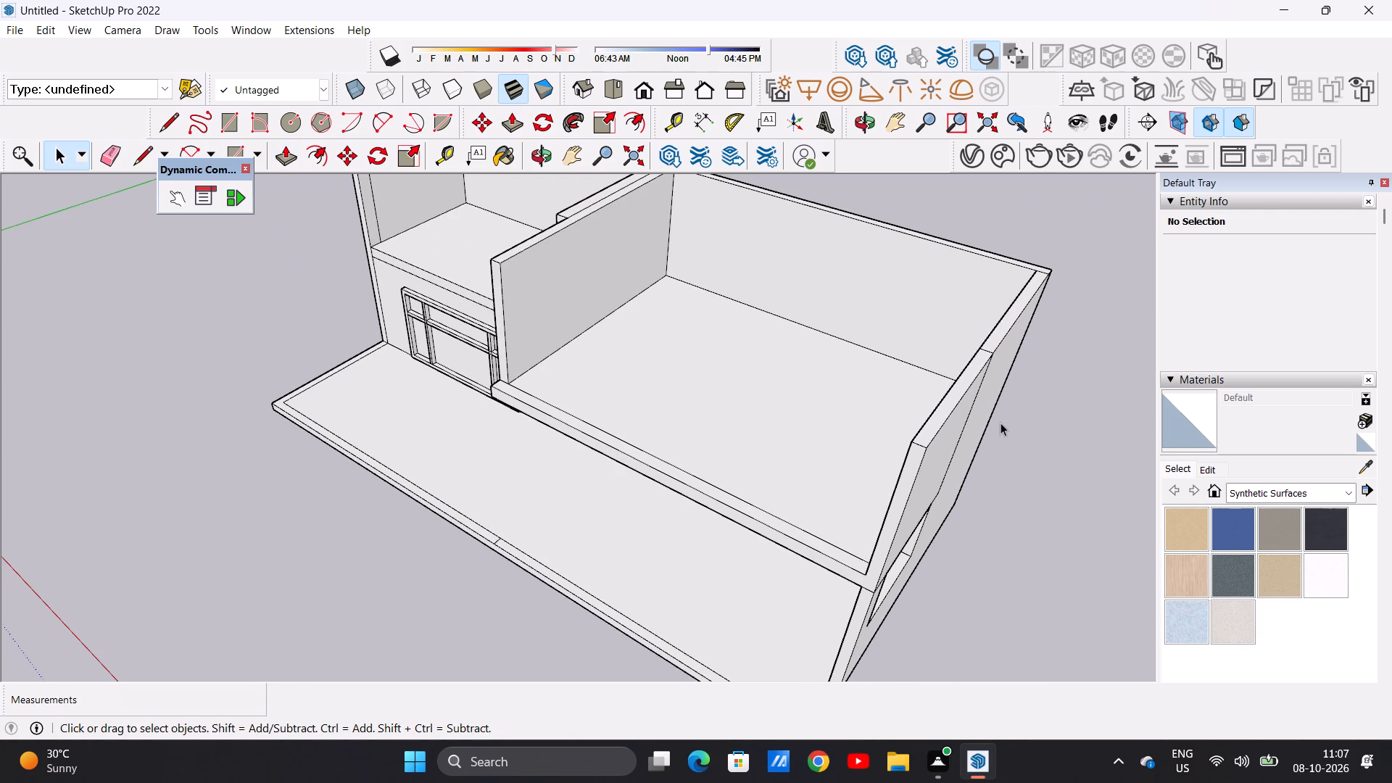
middle_click_drag(726, 392, 821, 489)
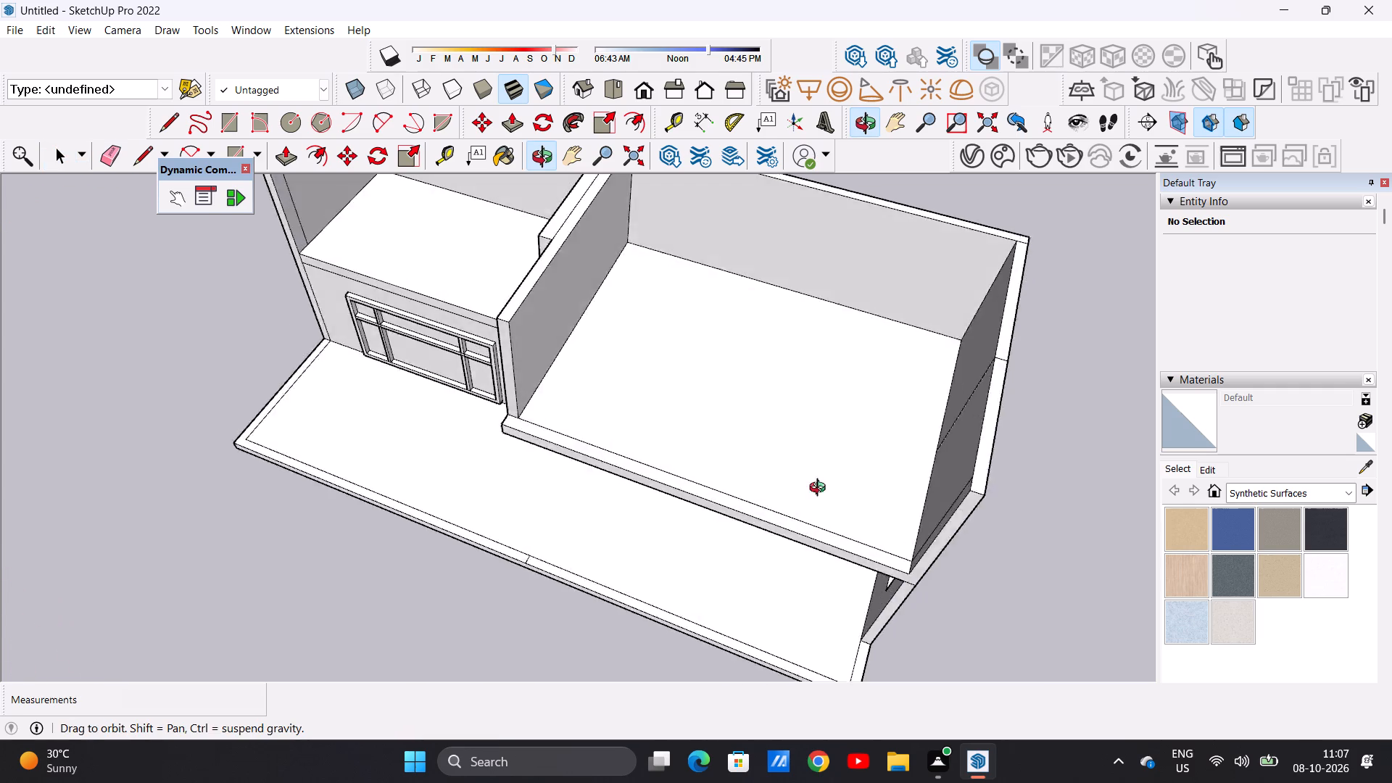
middle_click_drag(821, 489, 881, 561)
scroll(950, 531, "up", 4)
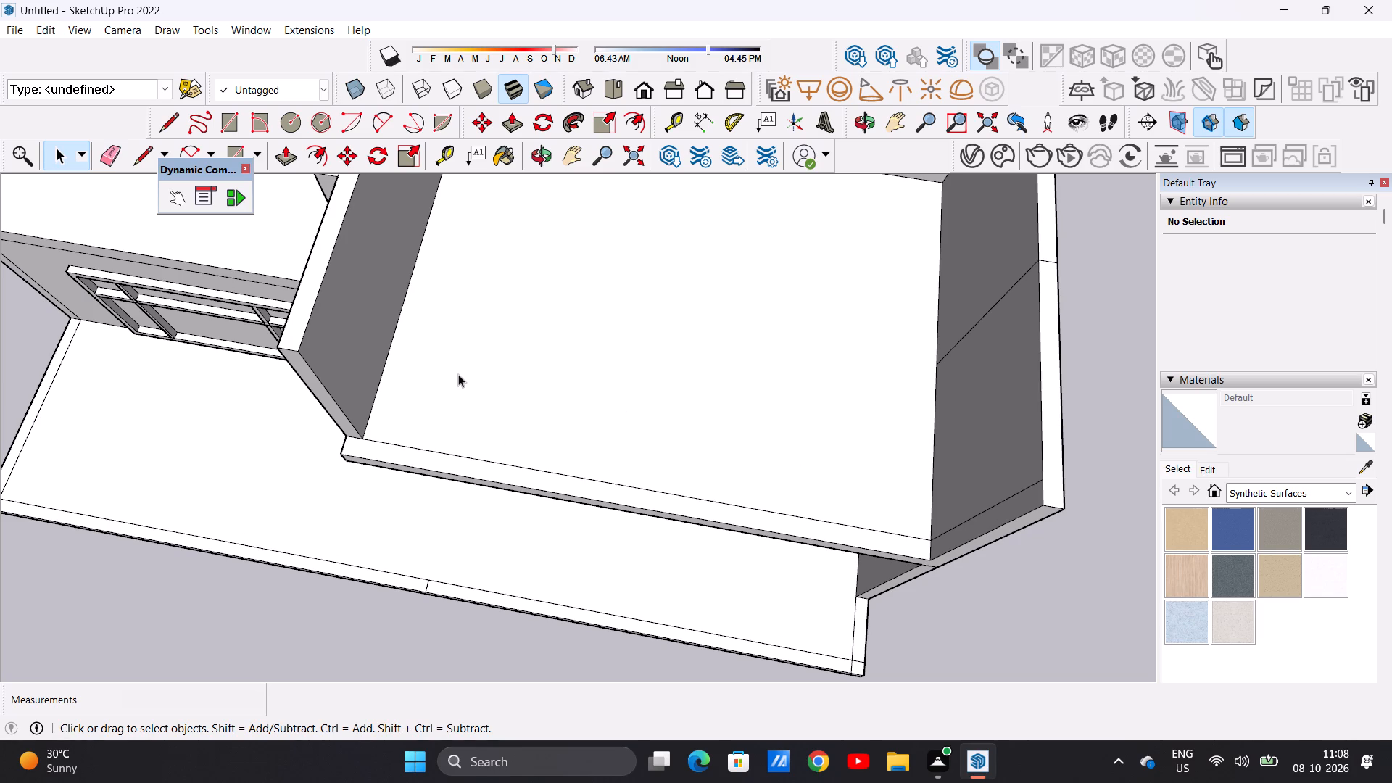
scroll(622, 451, "down", 4)
middle_click(601, 536)
middle_click_drag(600, 536, 600, 528)
middle_click_drag(603, 517, 607, 503)
middle_click_drag(614, 476, 635, 404)
middle_click(639, 383)
middle_click_drag(642, 373, 646, 335)
middle_click(646, 306)
middle_click(650, 304)
scroll(661, 426, "down", 1)
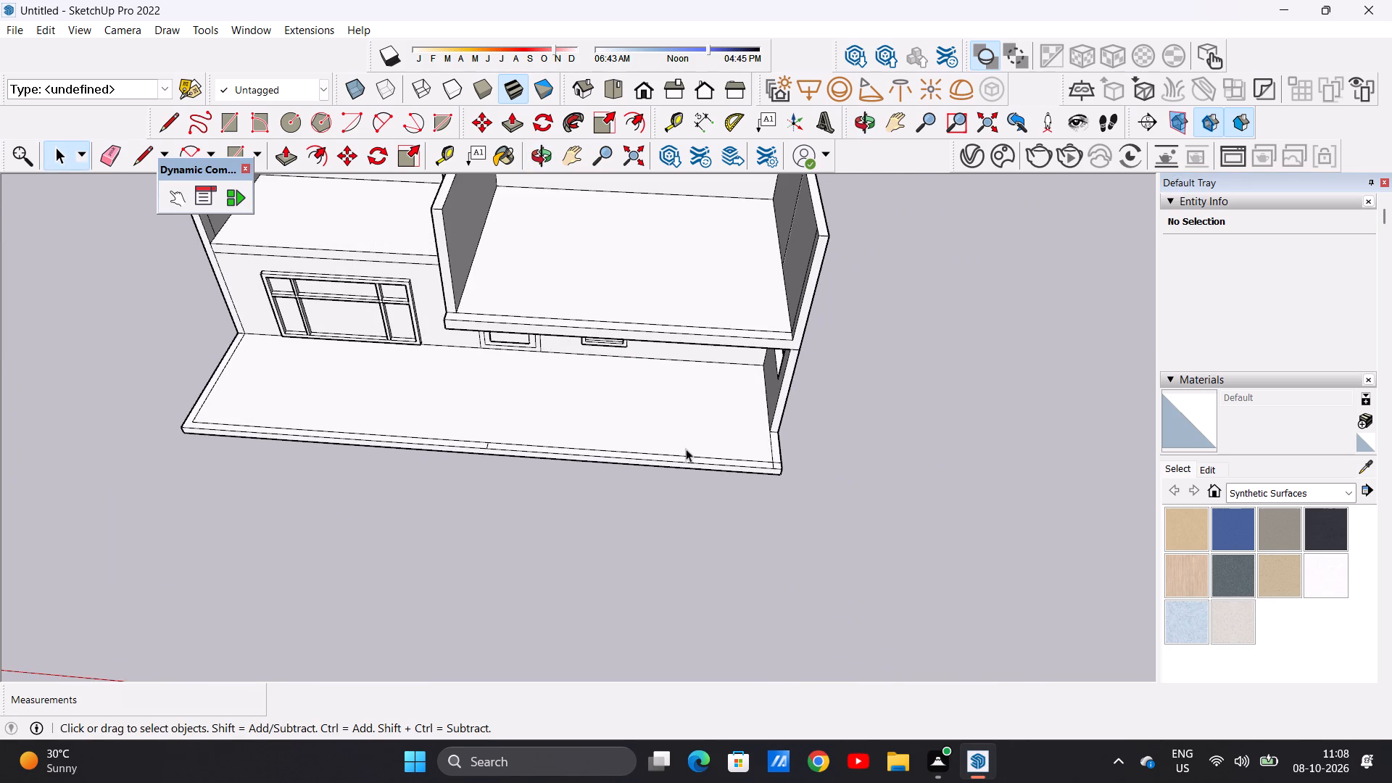
scroll(686, 449, "down", 7)
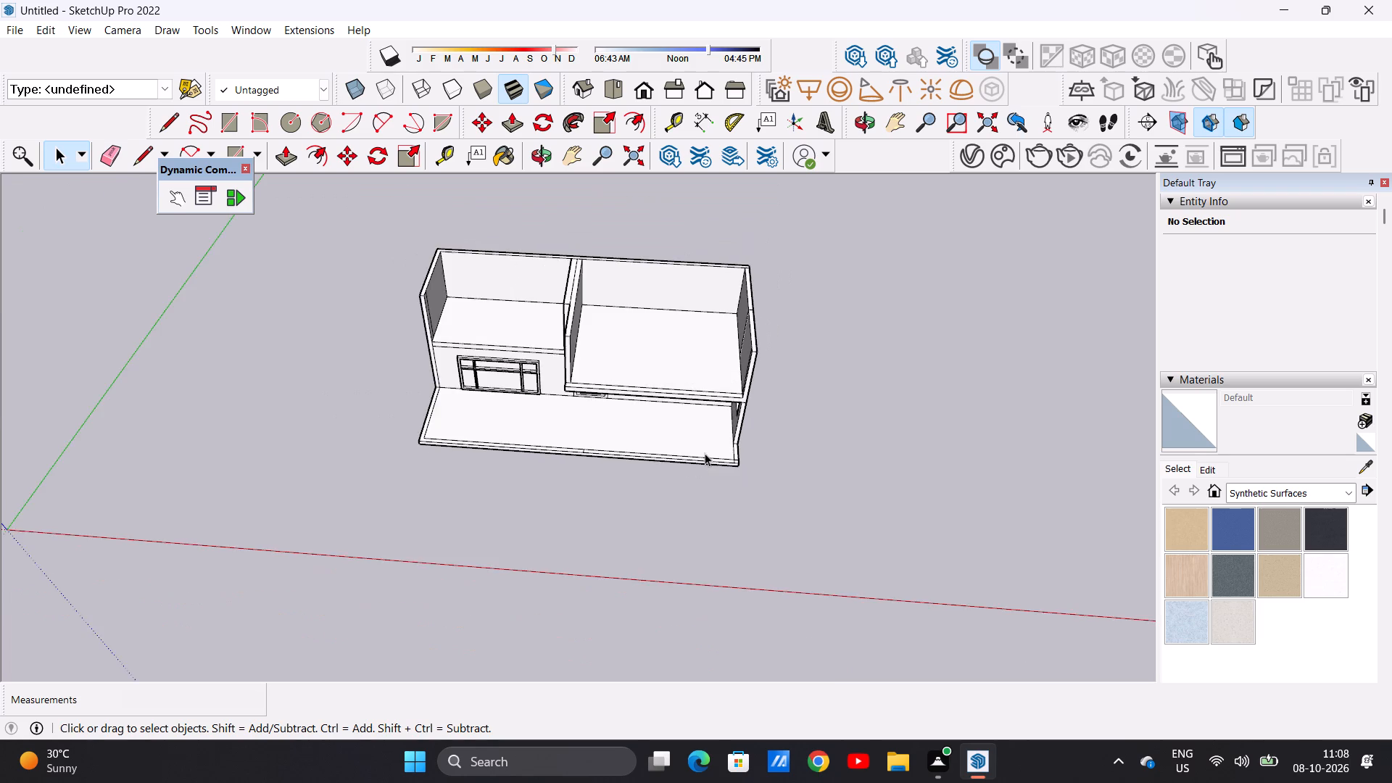
Examine the upper storey's raised side walls, partition and open front from the front and above.
scroll(705, 452, "down", 6)
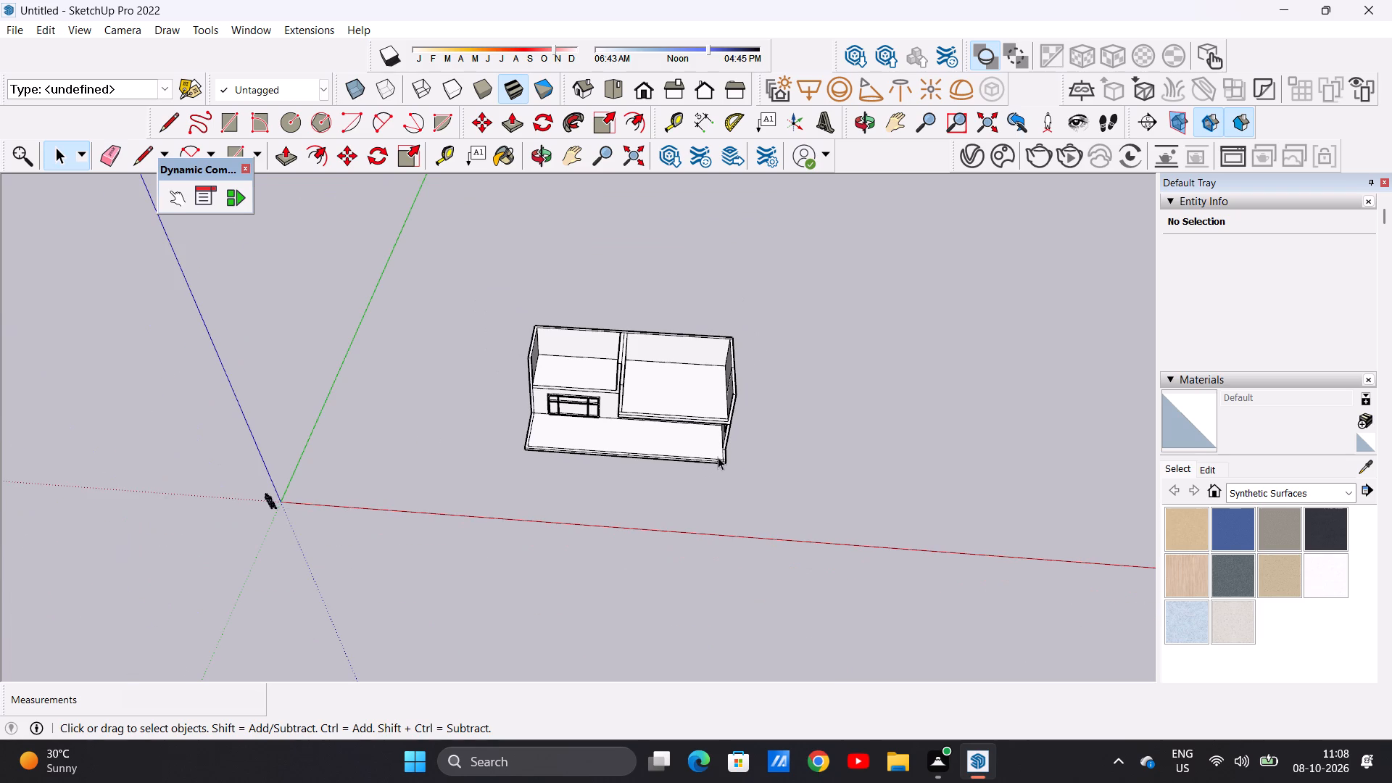
middle_click(608, 436)
middle_click(613, 416)
middle_click_drag(624, 376, 648, 307)
middle_click_drag(649, 302, 653, 275)
middle_click(653, 275)
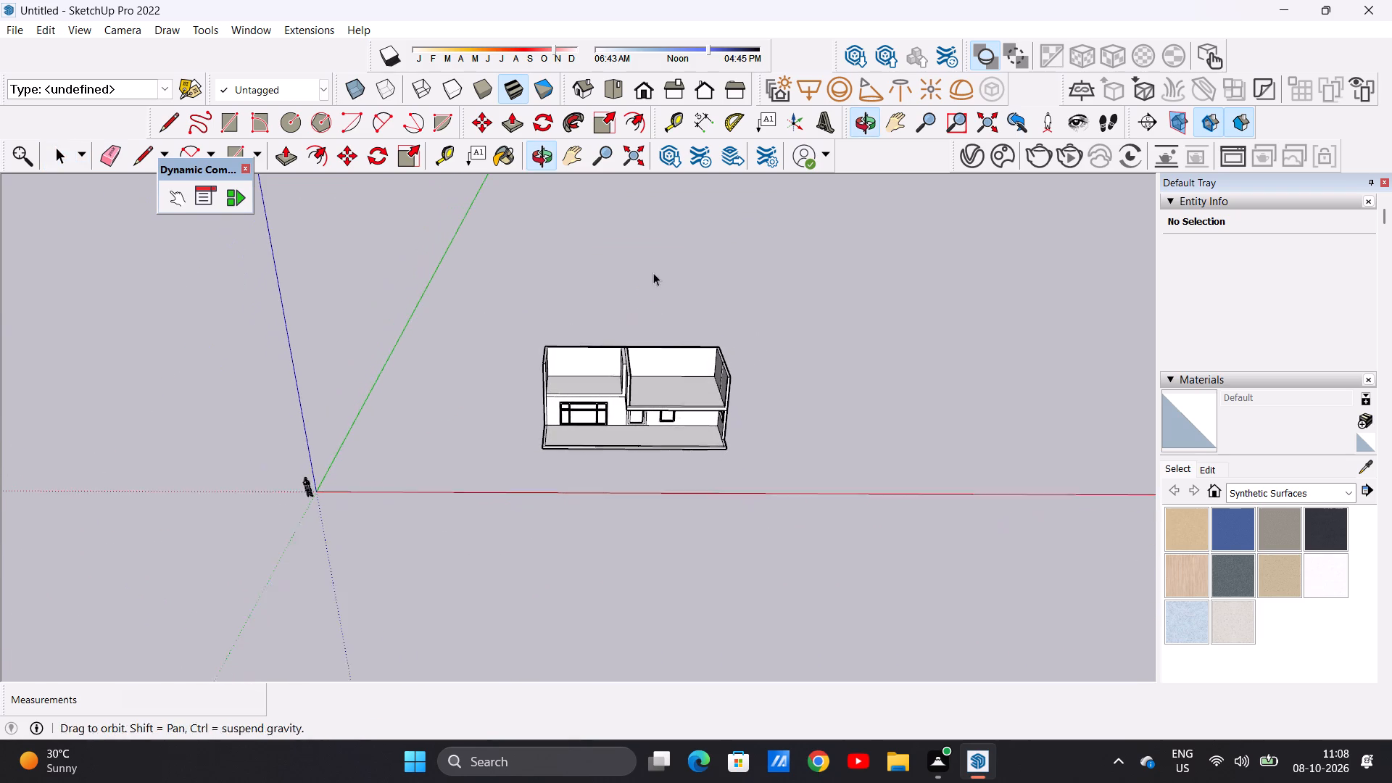
middle_click_drag(637, 430, 642, 325)
middle_click(642, 325)
scroll(607, 368, "up", 10)
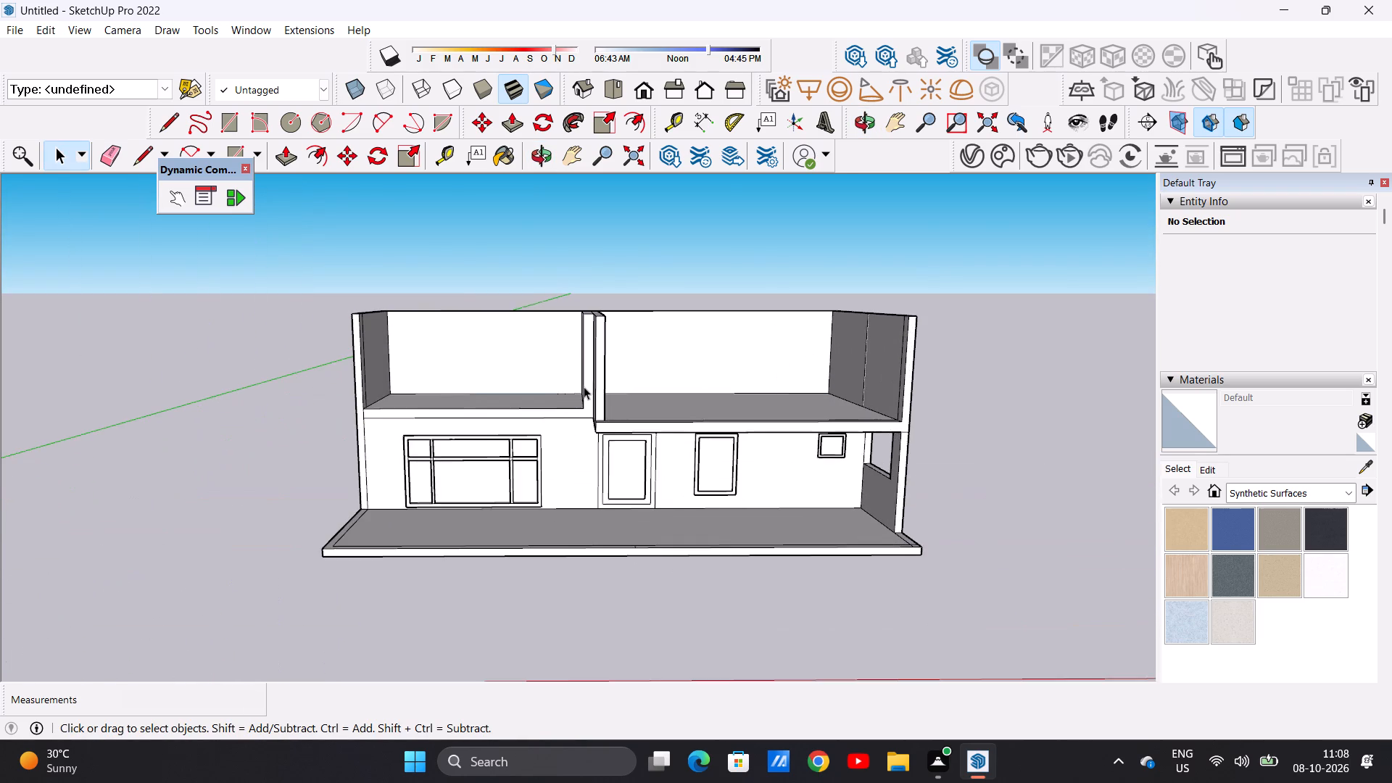
scroll(584, 386, "up", 2)
scroll(616, 382, "down", 1)
scroll(616, 382, "up", 1)
scroll(616, 382, "down", 1)
scroll(616, 382, "up", 5)
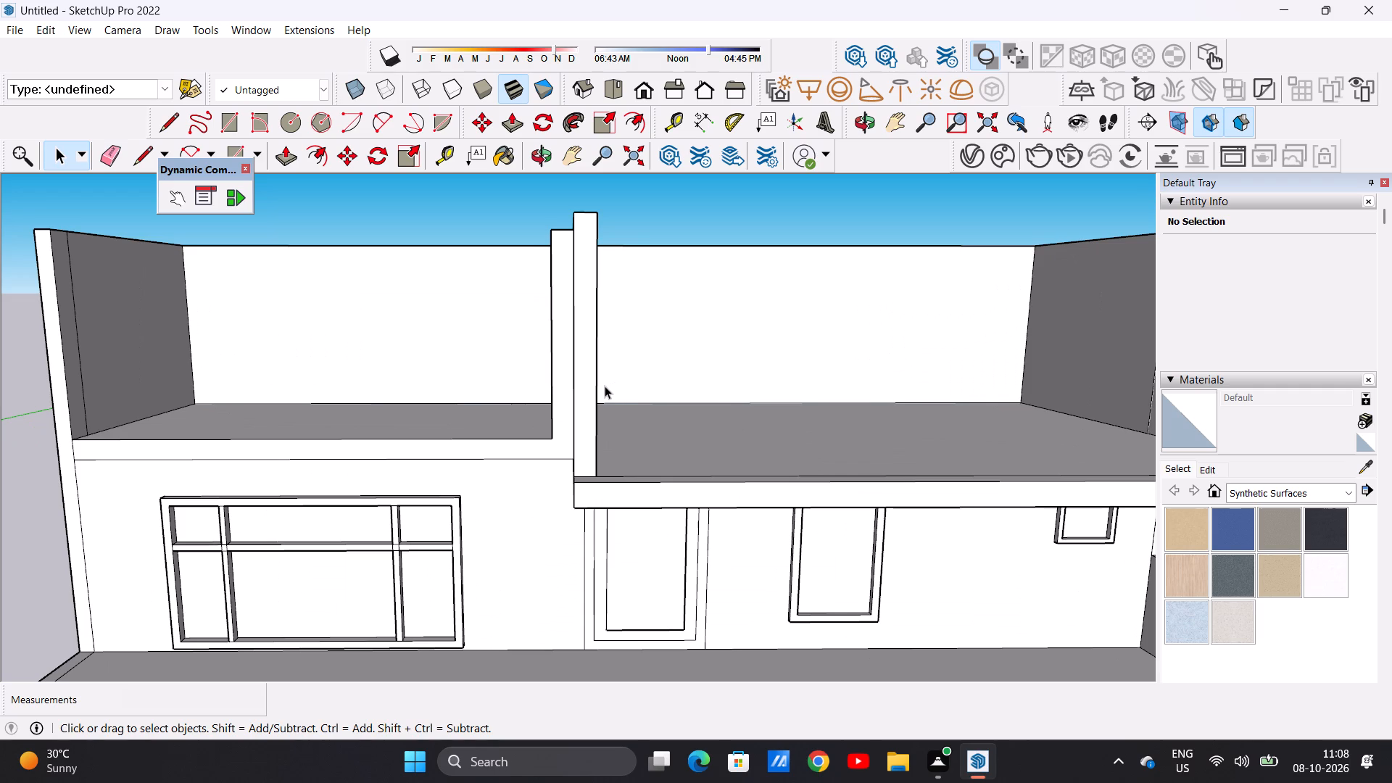
scroll(602, 387, "down", 6)
middle_click_drag(557, 390, 630, 391)
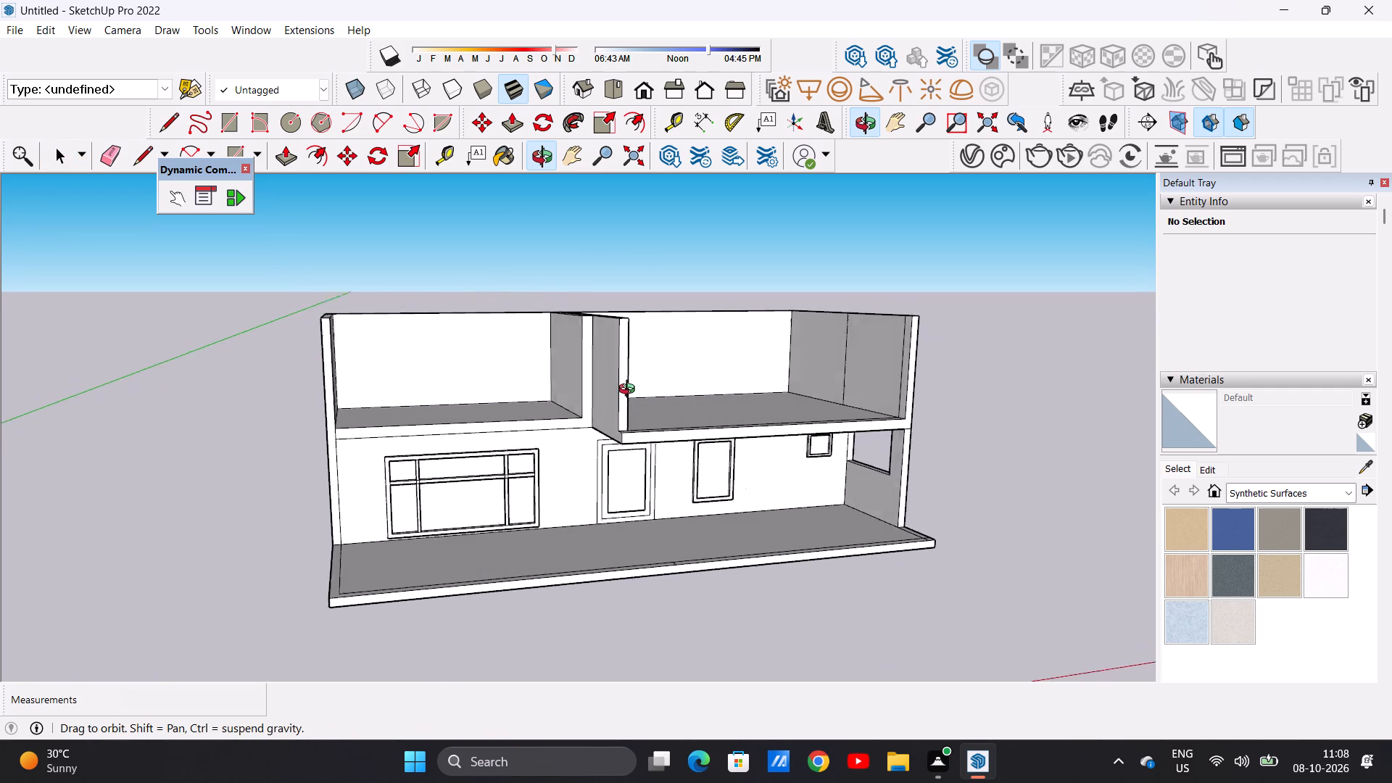
middle_click_drag(630, 391, 541, 383)
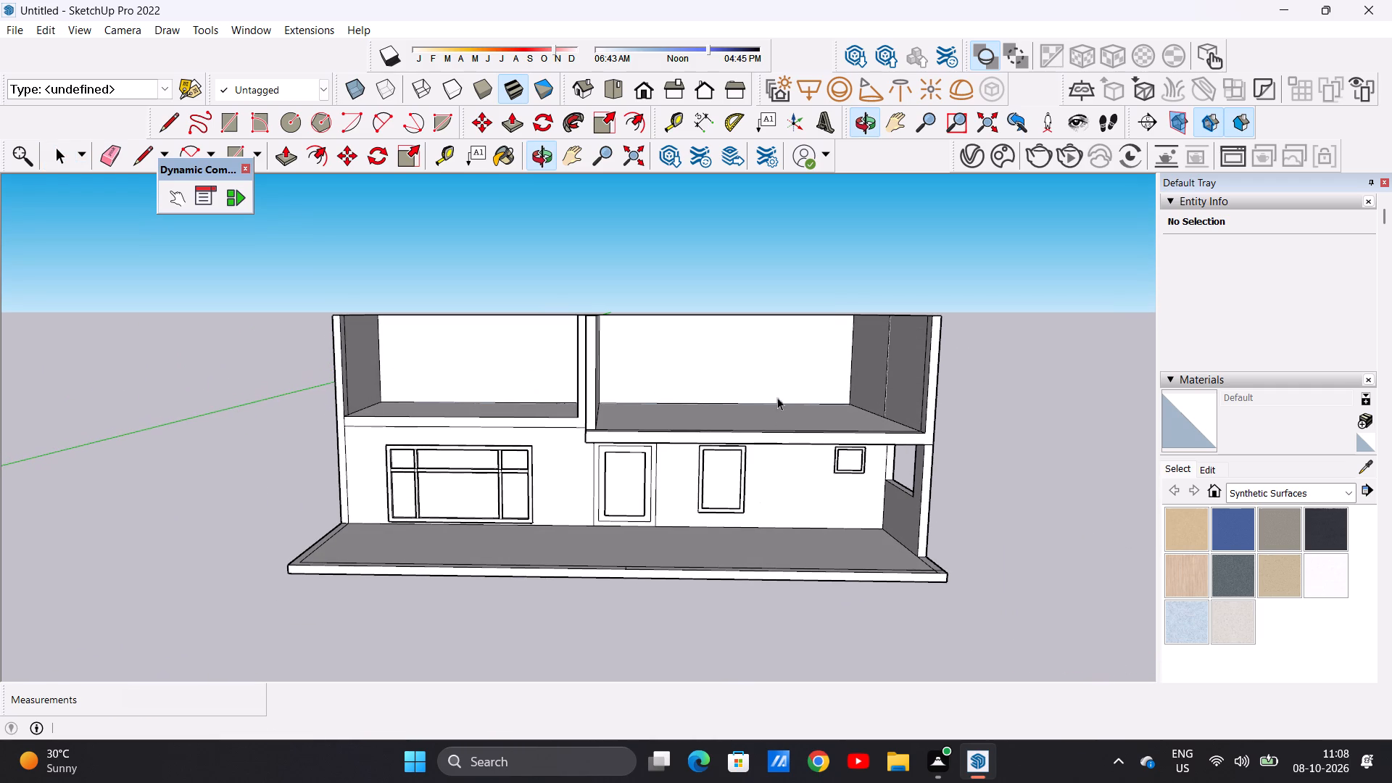
middle_click_drag(766, 381, 730, 524)
scroll(783, 481, "up", 2)
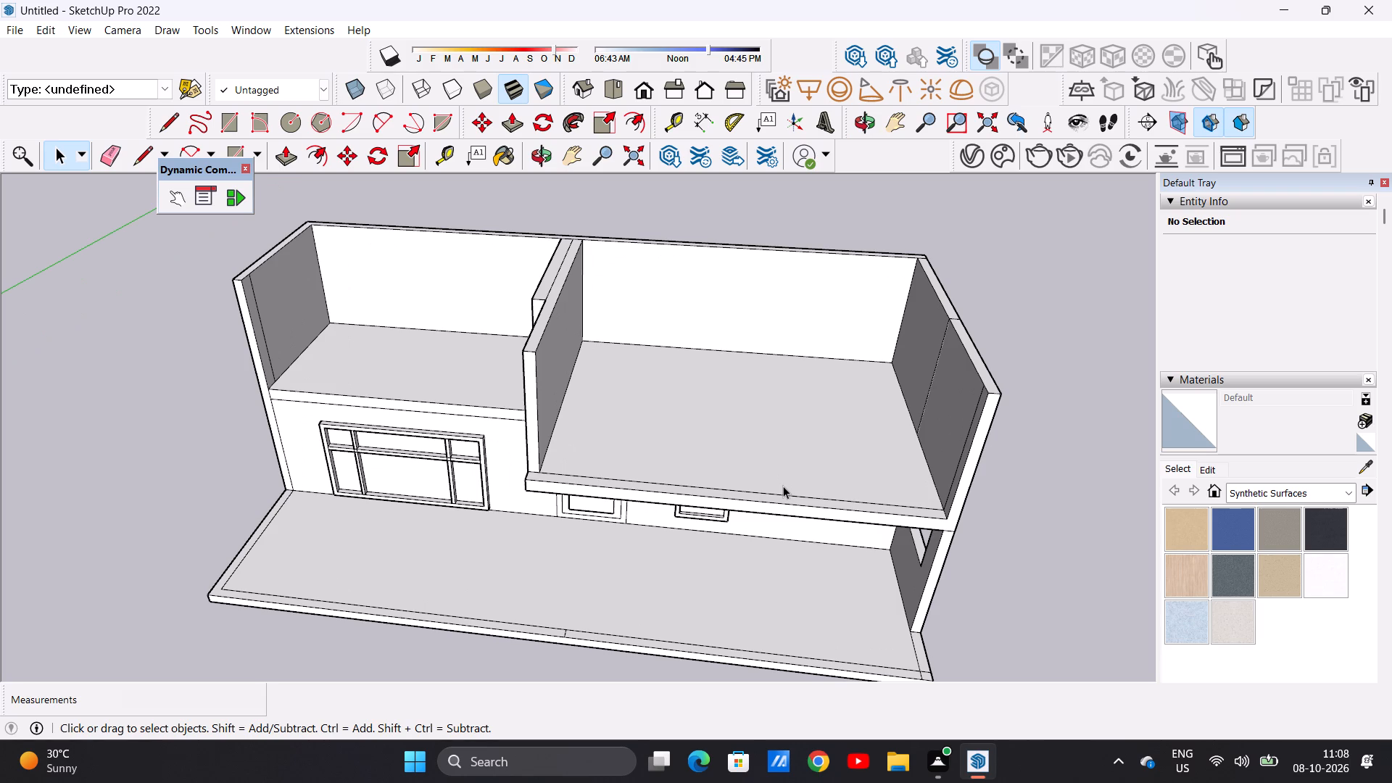
Undo the last two Push/Pull operations that raised the slab's end strip and partition-side strip.
key("l")
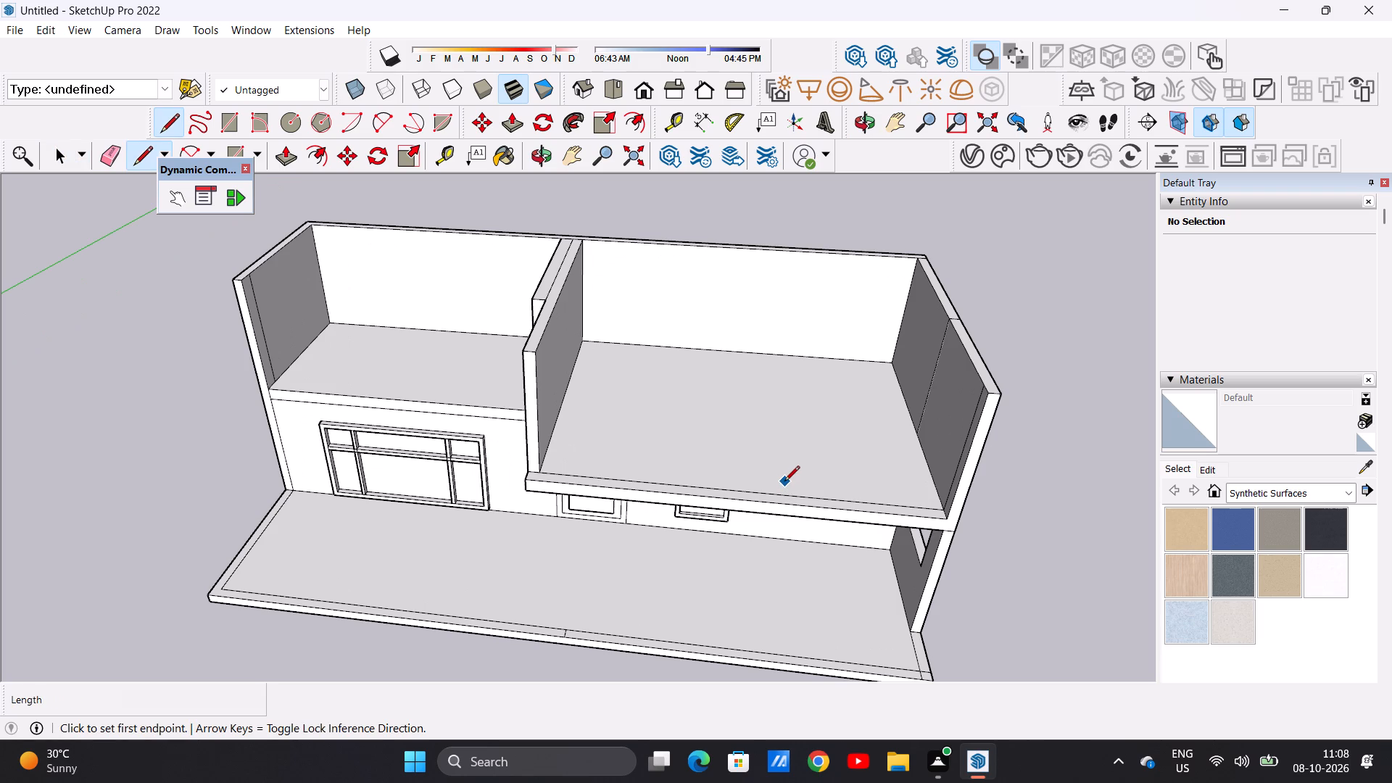
key("space")
key("ctrl+z")
key("ctrl+z")
Draw a line about 10 5/16" long across the slab's partition-side strip from the front corner of the partition wall.
scroll(544, 425, "up", 8)
scroll(555, 407, "down", 1)
scroll(555, 407, "up", 1)
scroll(555, 407, "down", 2)
scroll(549, 410, "up", 2)
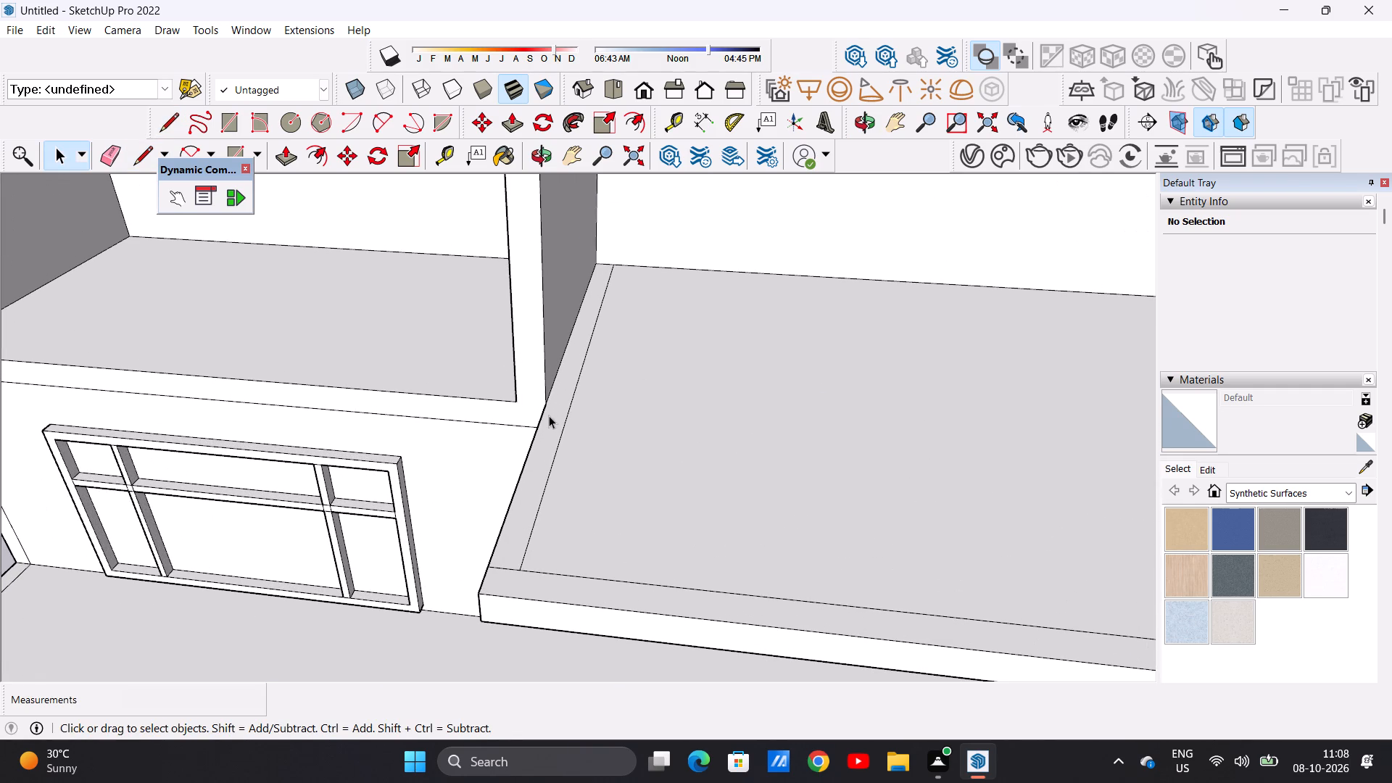
key("l")
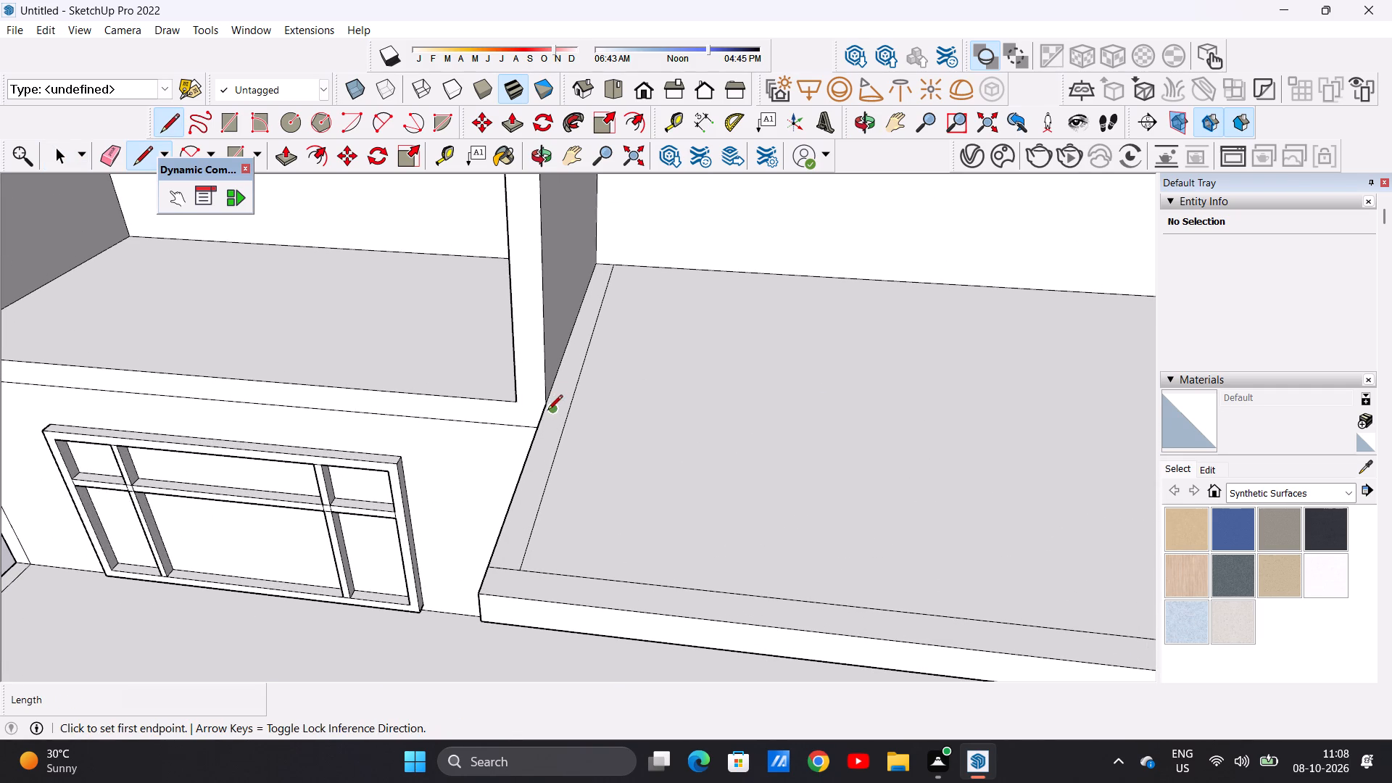
scroll(526, 428, "up", 1)
middle_click_drag(526, 432, 643, 376)
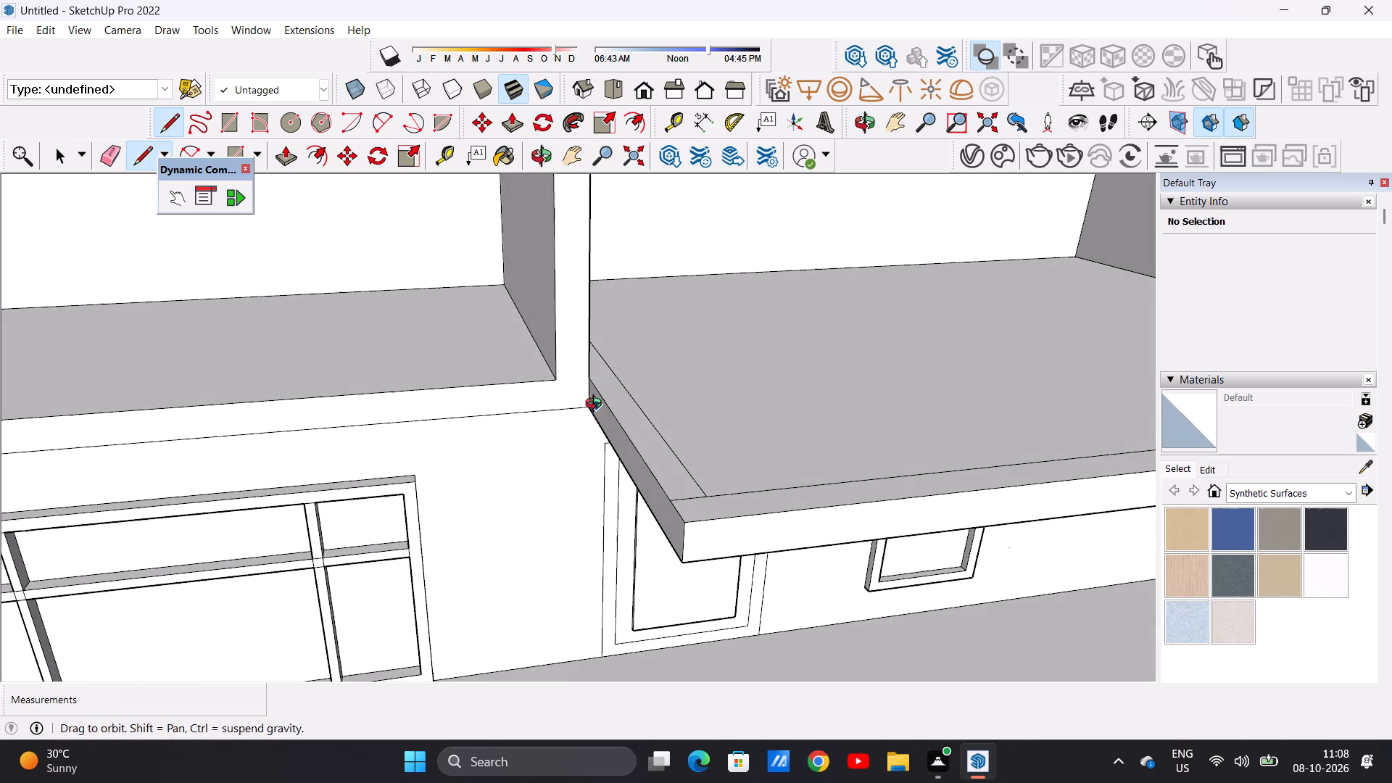
middle_click(597, 405)
middle_click_drag(611, 394, 624, 381)
middle_click(655, 339)
middle_click_drag(657, 335, 455, 378)
scroll(453, 379, "up", 1)
scroll(560, 381, "up", 6)
left_click(537, 384)
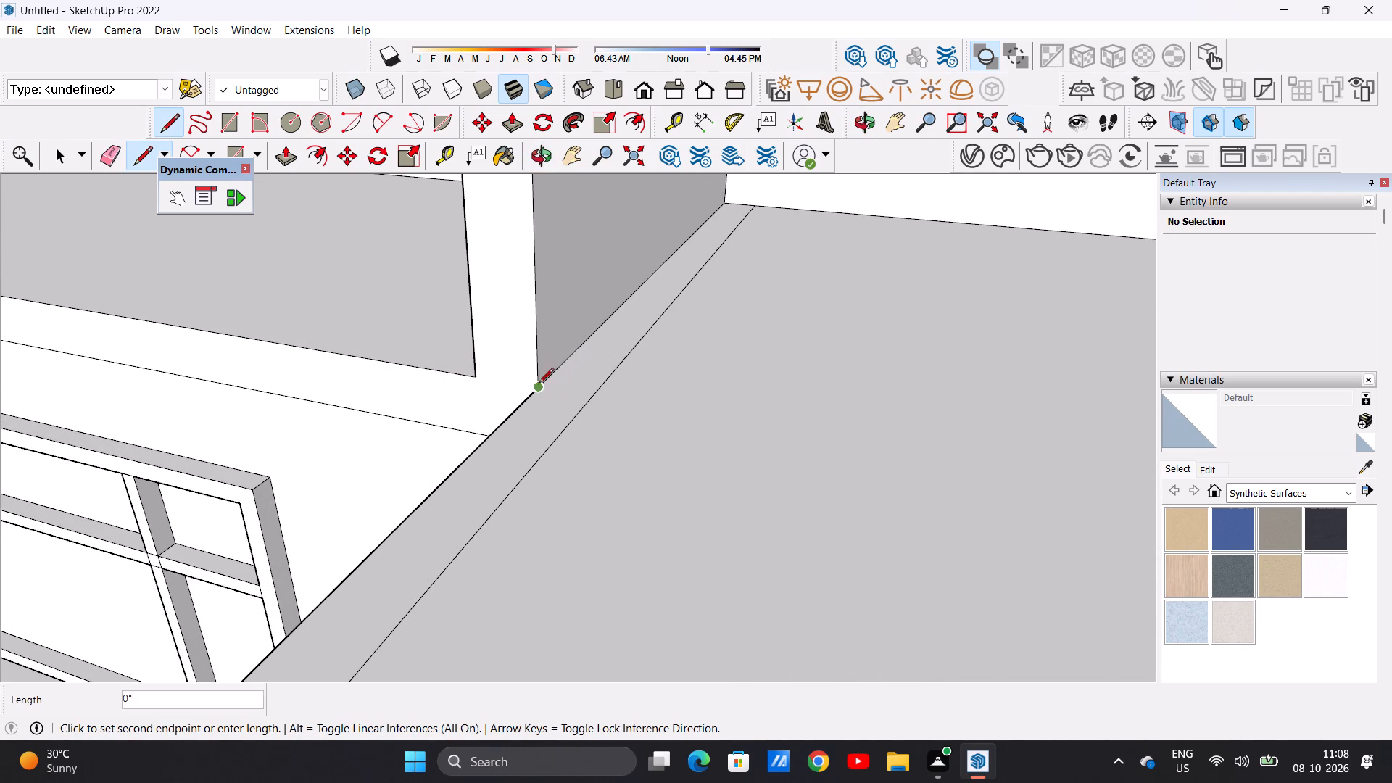
left_click(594, 401)
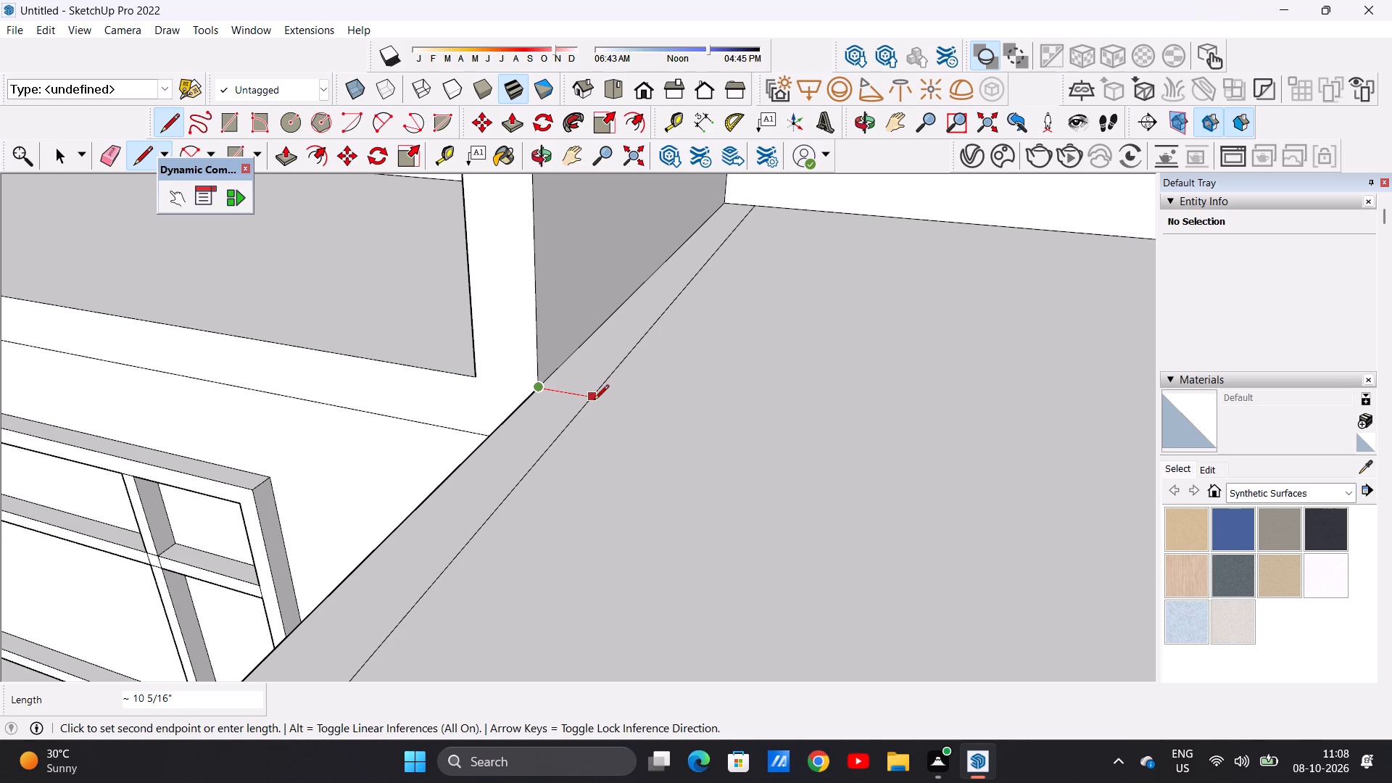
Draw a second line about 10 5/16" long across the partition-side strip, a little behind the first, beside the partition wall.
middle_click_drag(497, 432, 531, 428)
middle_click_drag(538, 428, 680, 418)
scroll(661, 406, "up", 2)
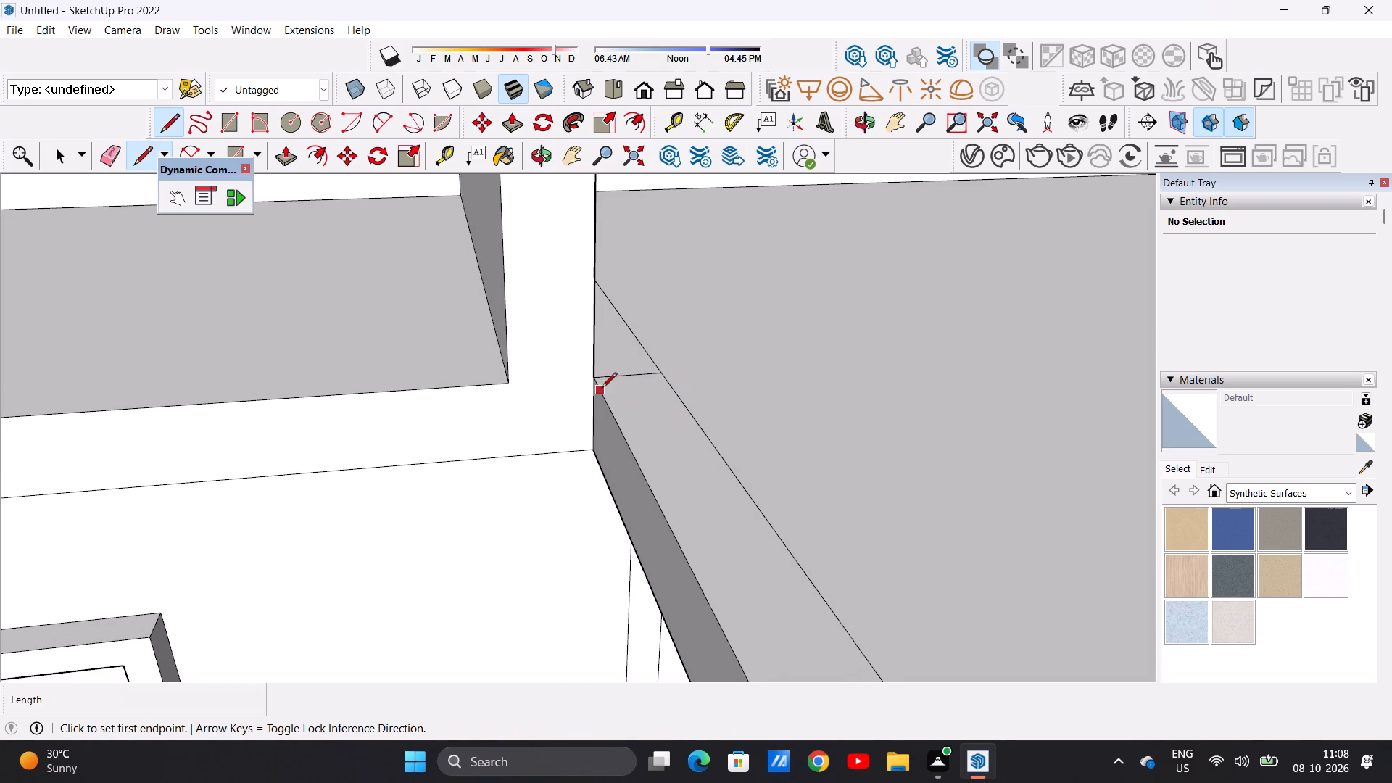
middle_click_drag(719, 444, 650, 460)
middle_click_drag(640, 462, 541, 507)
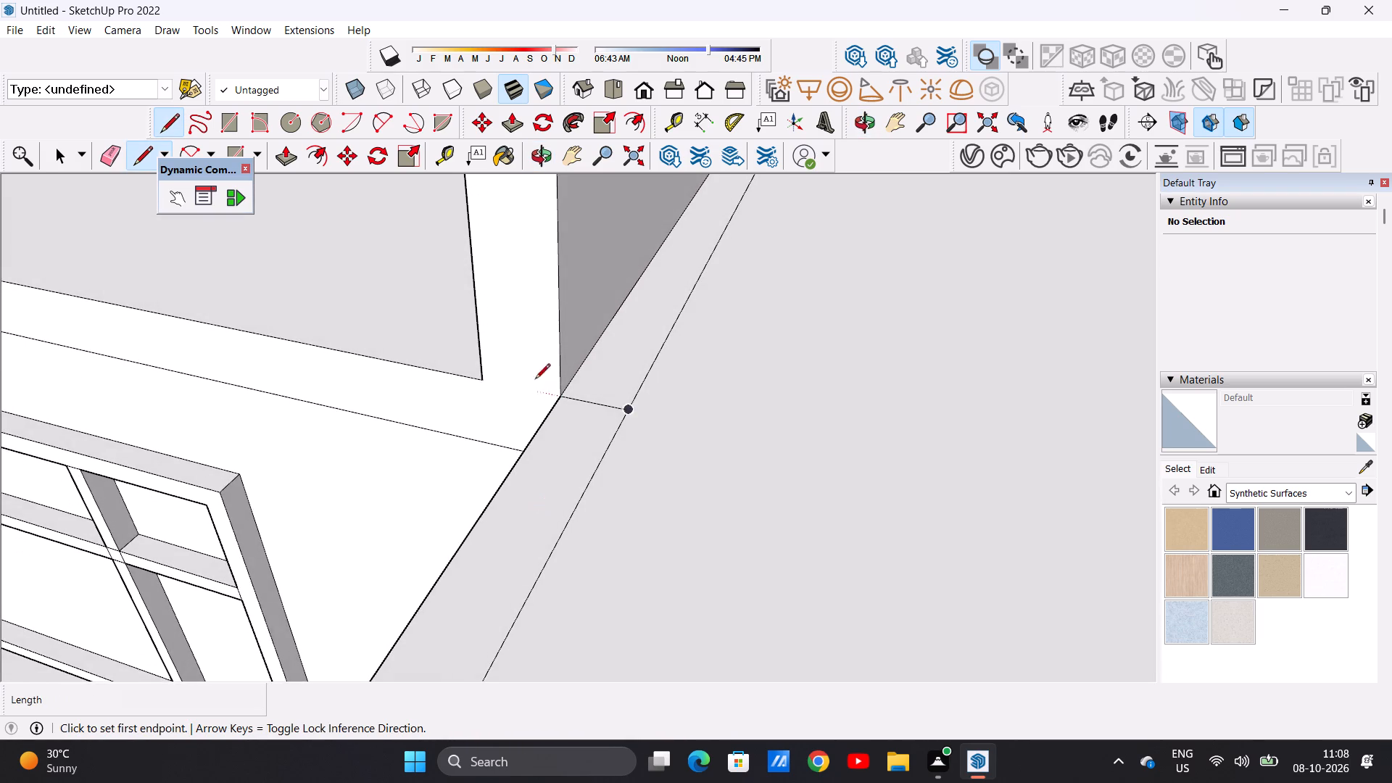
scroll(597, 357, "up", 1)
scroll(597, 357, "down", 1)
scroll(597, 357, "up", 5)
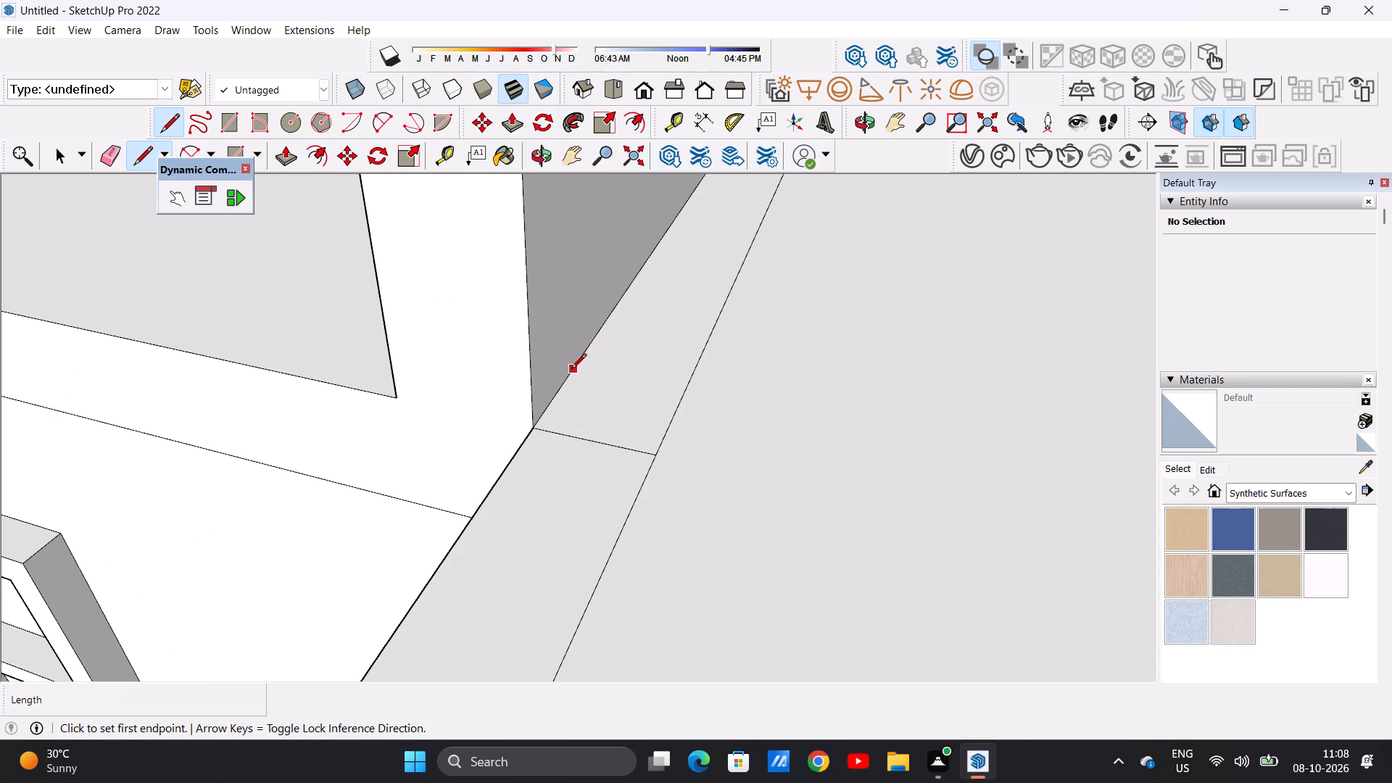
left_click(571, 370)
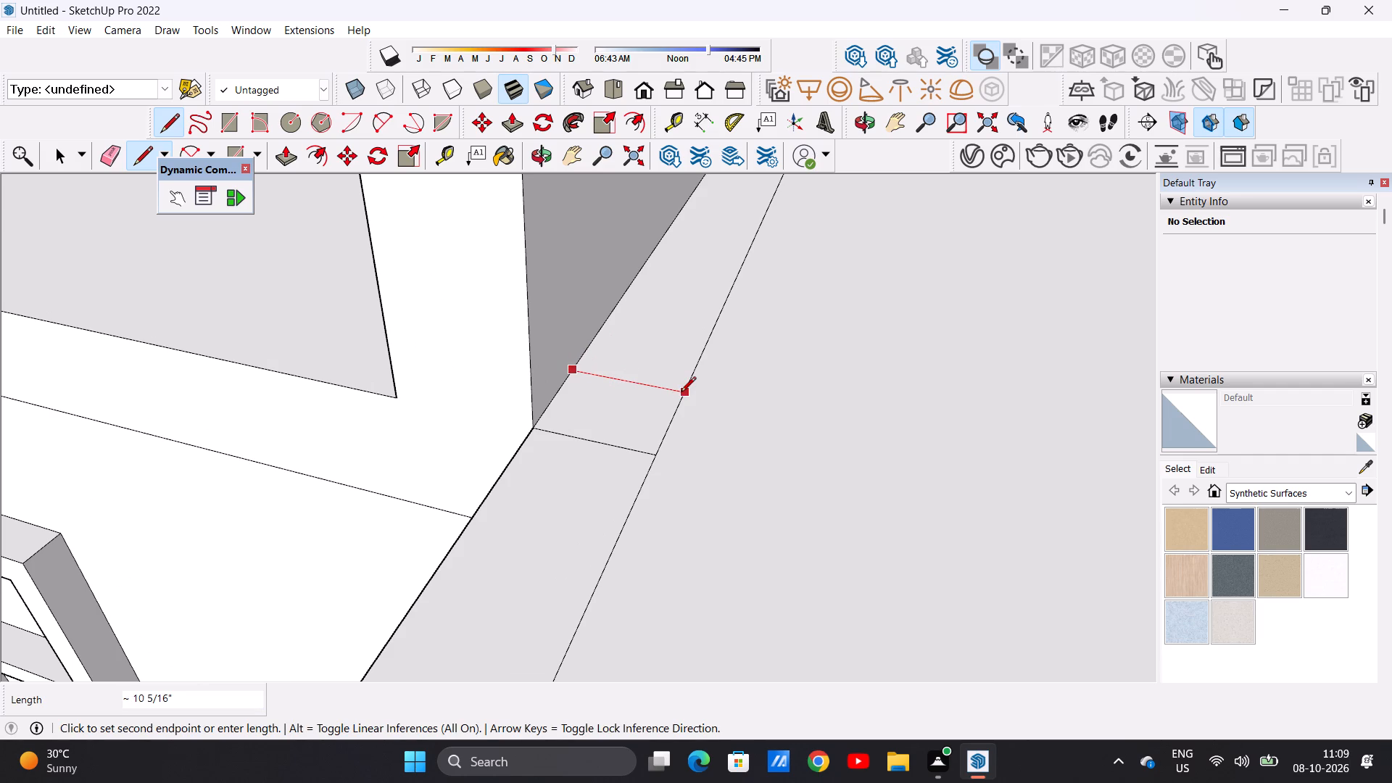
left_click(681, 393)
key("space")
Examine the divided partition-side strip up close and the slab's outlined edge strips within the whole house.
scroll(554, 489, "down", 5)
scroll(582, 468, "up", 1)
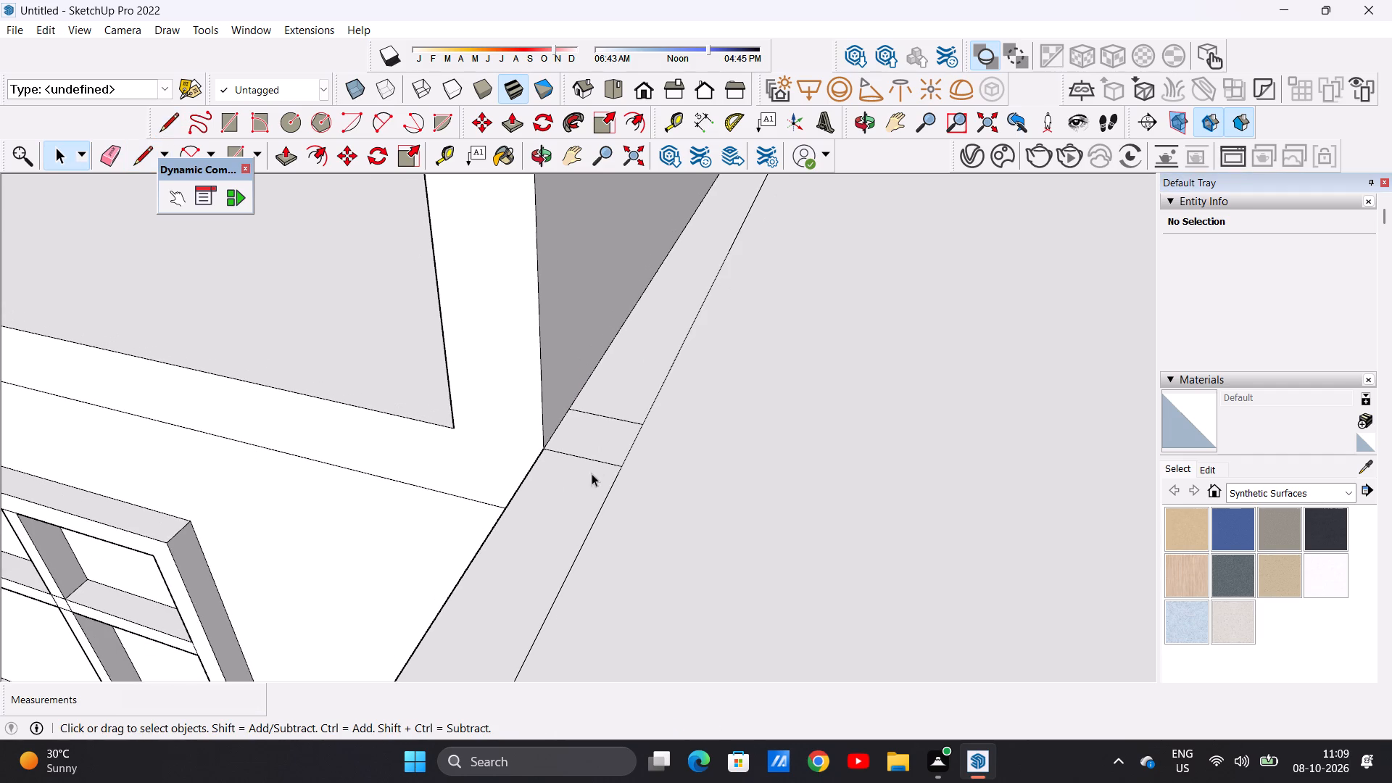
scroll(626, 454, "down", 1)
scroll(584, 503, "down", 1)
middle_click(589, 531)
middle_click(589, 531)
middle_click_drag(592, 528, 599, 515)
middle_click(623, 479)
middle_click(628, 473)
middle_click_drag(631, 468, 717, 347)
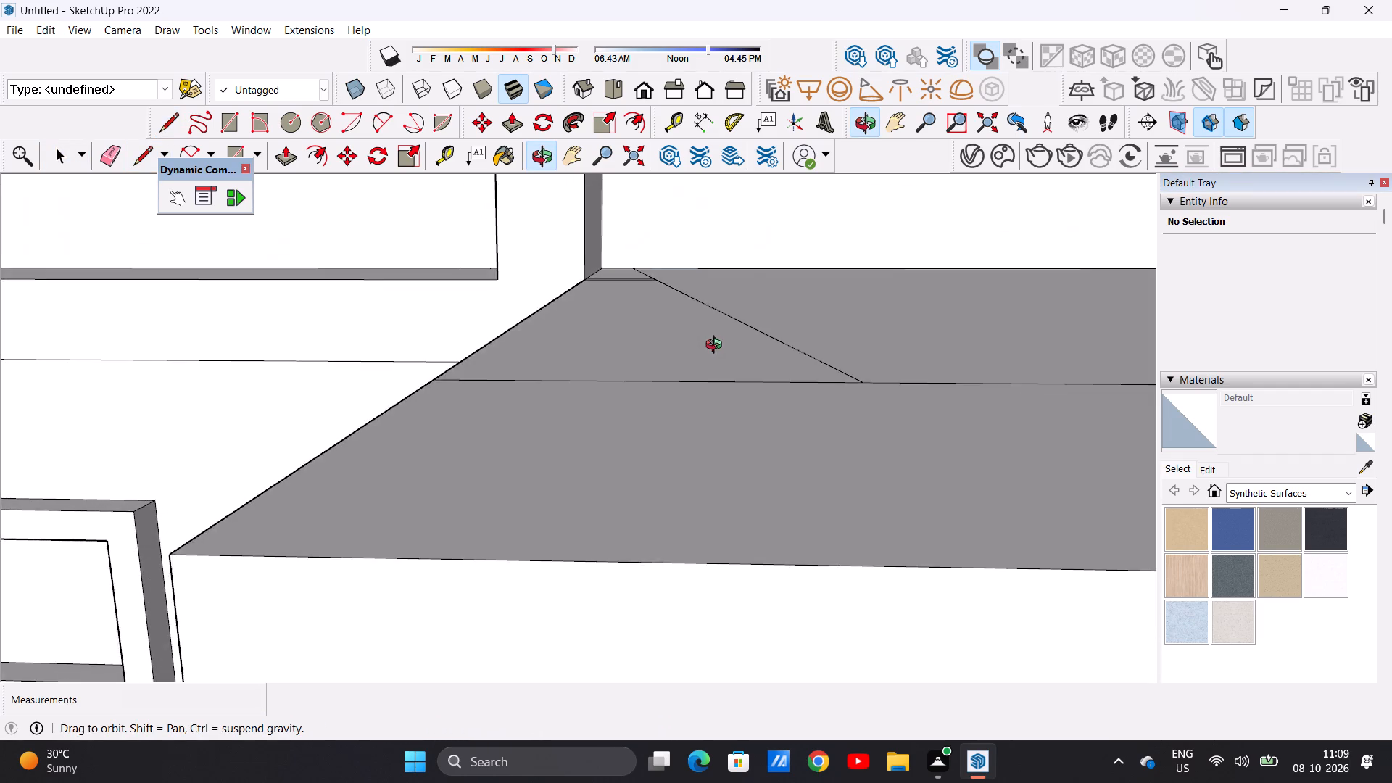
middle_click_drag(717, 347, 688, 469)
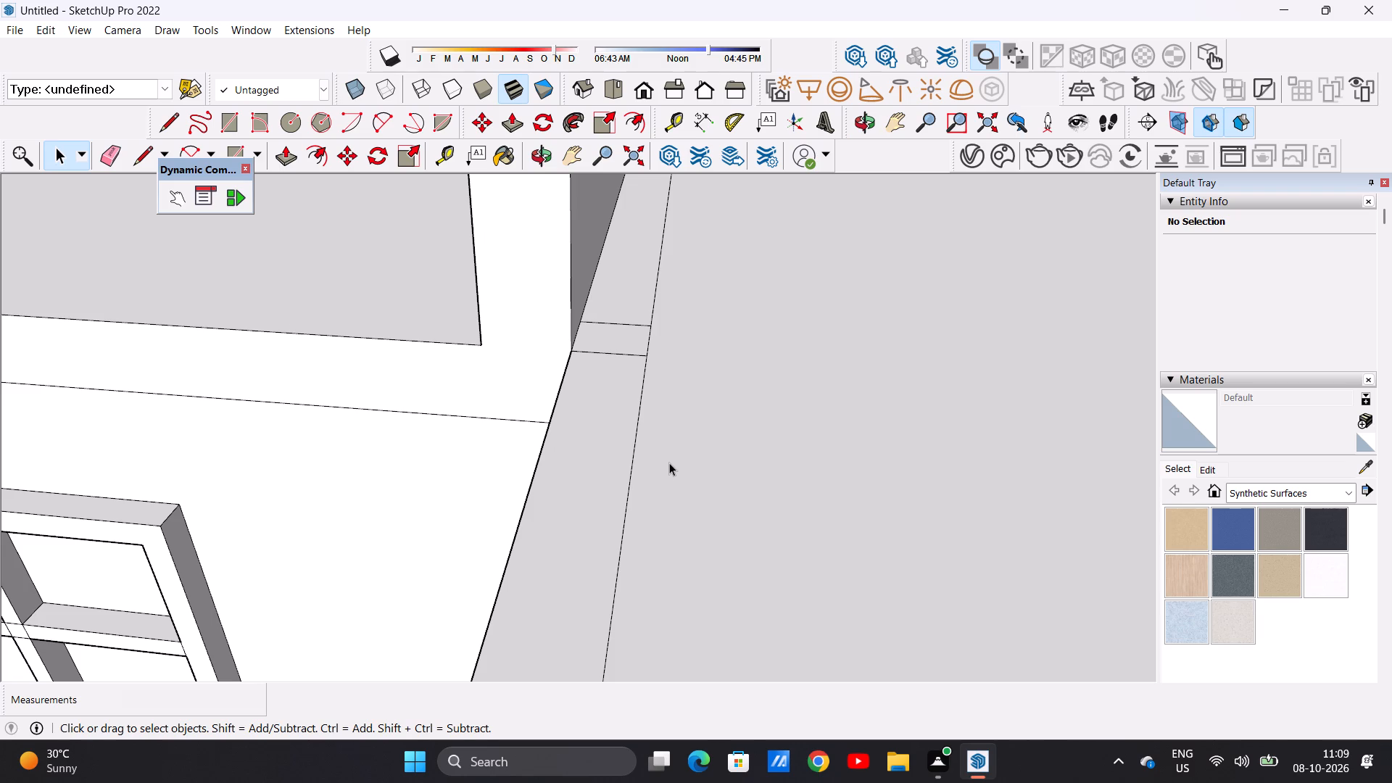
scroll(606, 428, "down", 2)
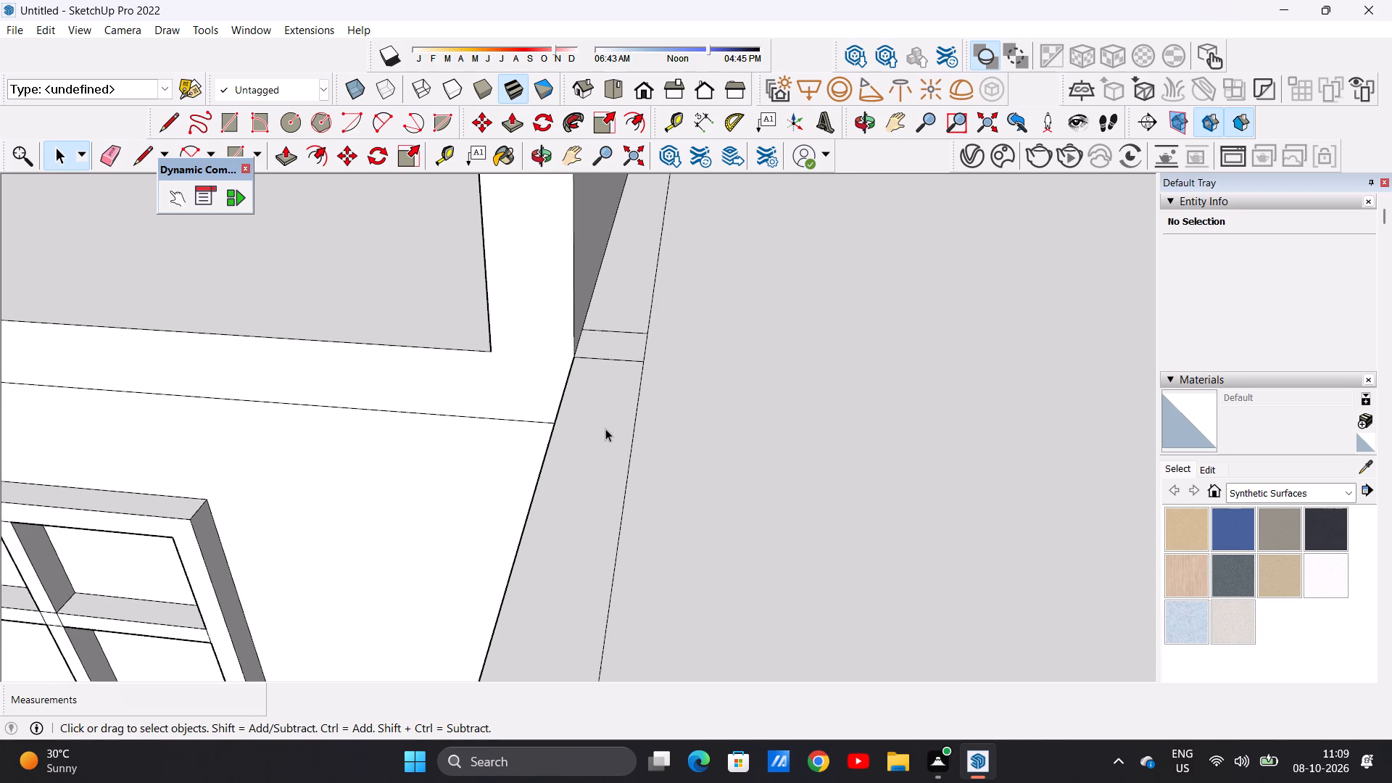
scroll(605, 428, "down", 4)
scroll(602, 480, "up", 1)
scroll(602, 480, "down", 4)
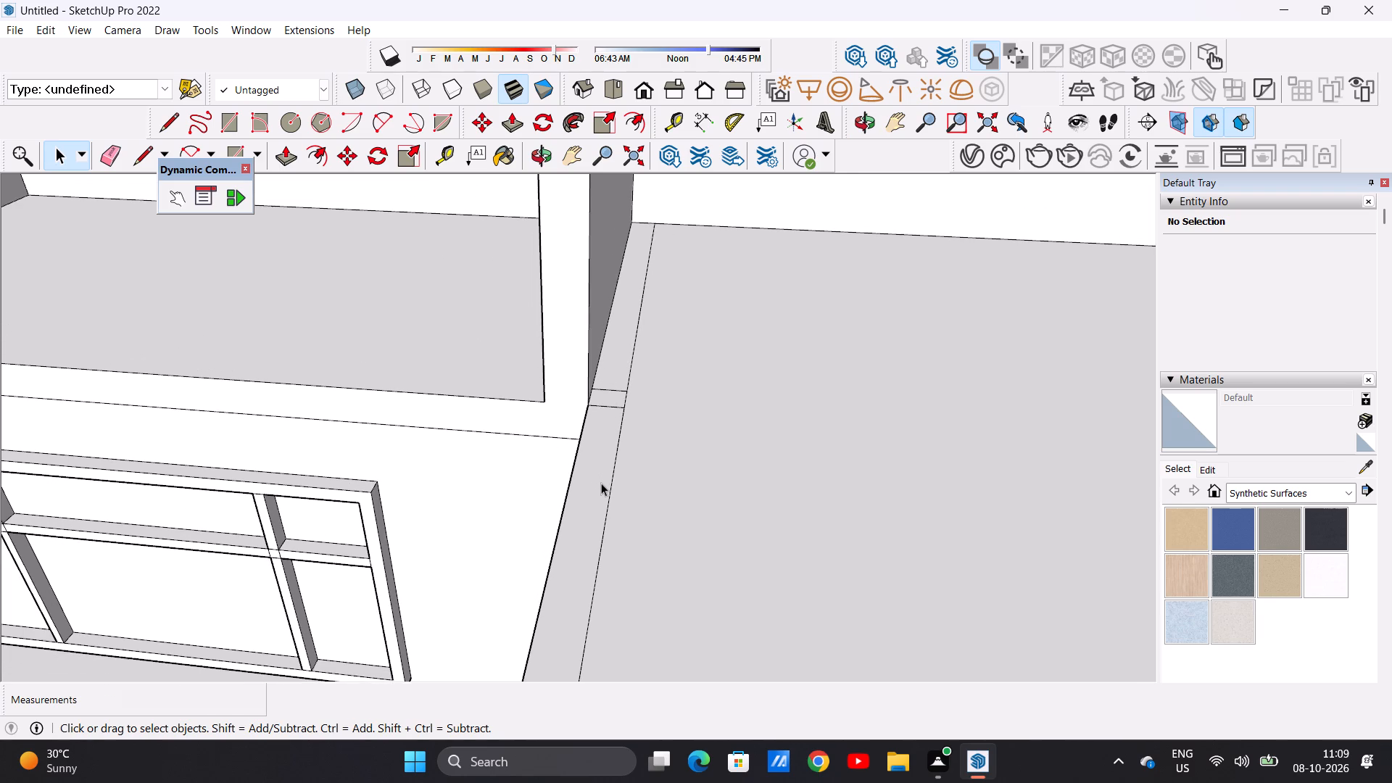
scroll(573, 489, "down", 2)
middle_click(650, 561)
middle_click(650, 561)
middle_click_drag(654, 542, 455, 476)
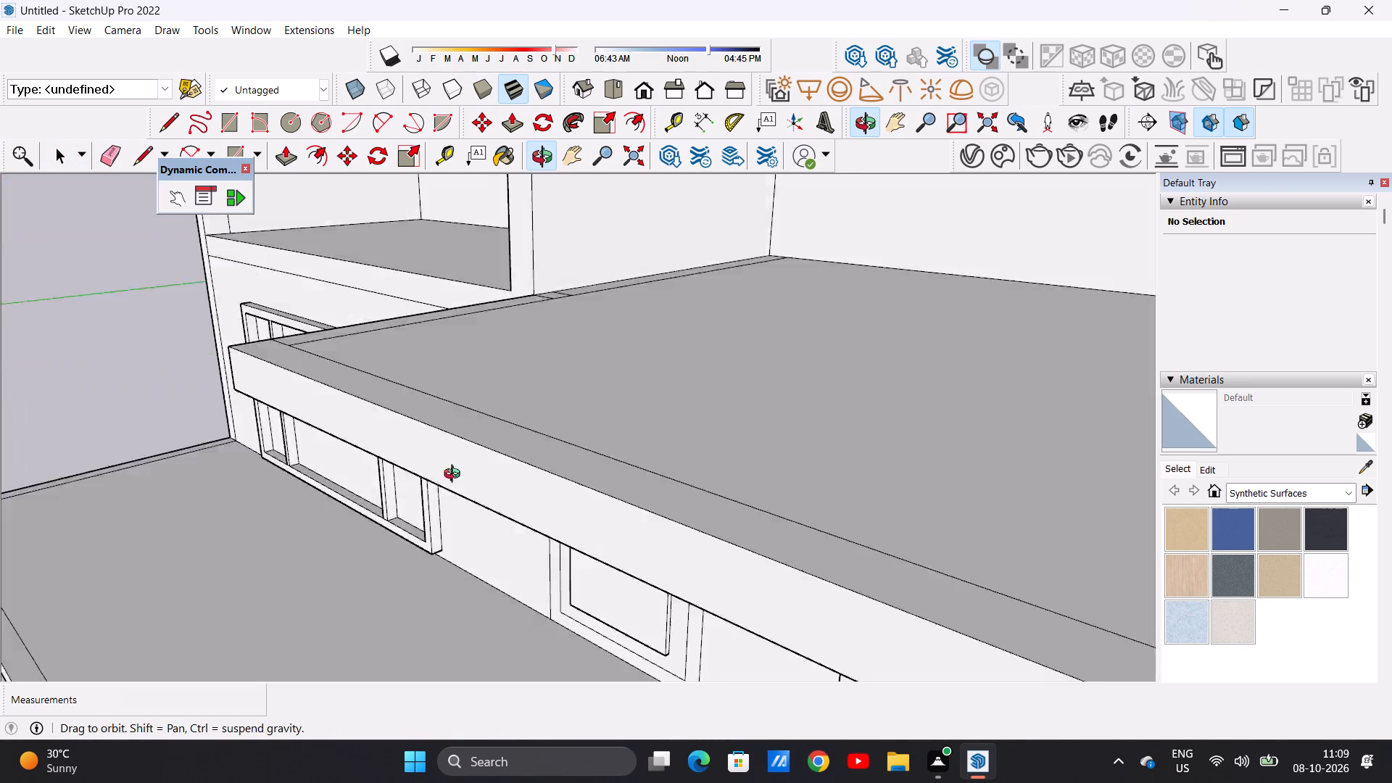
middle_click_drag(455, 476, 639, 555)
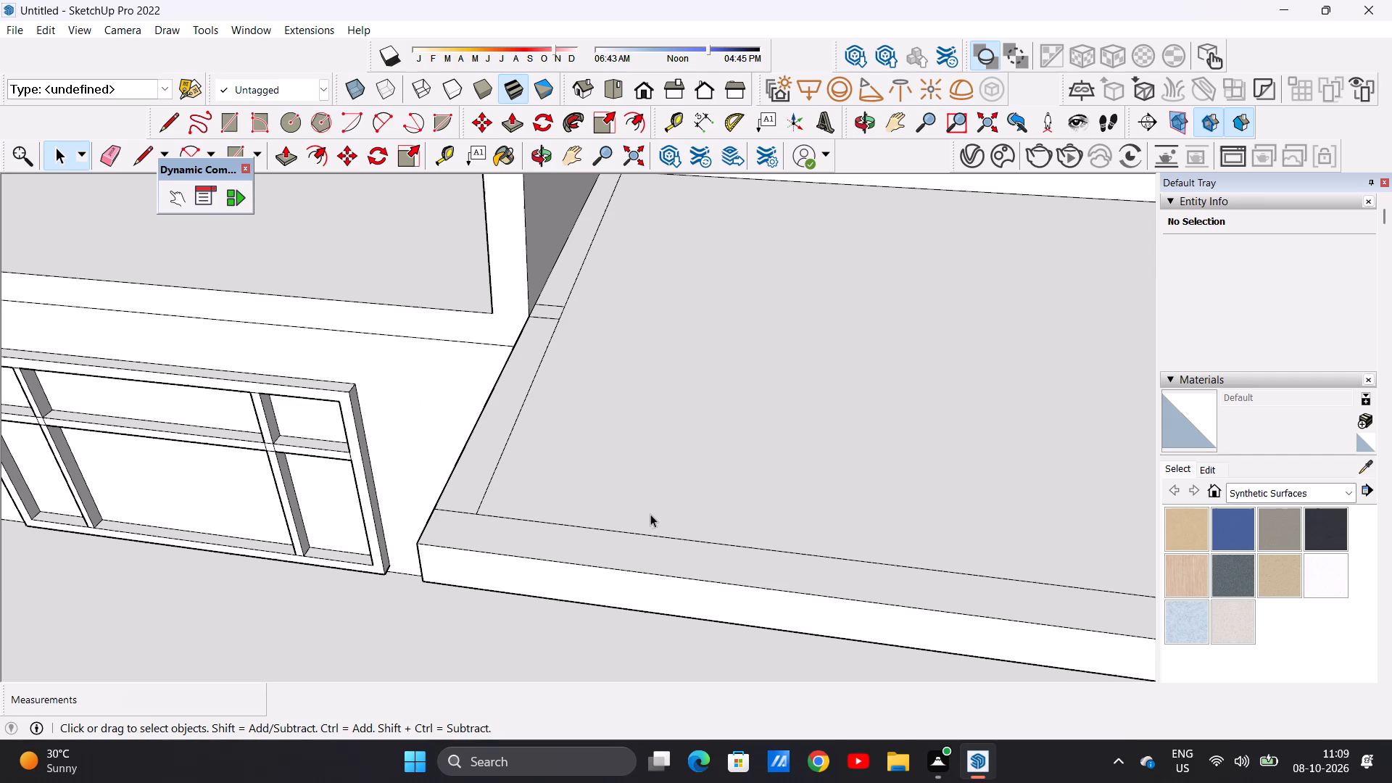
scroll(577, 458, "down", 1)
scroll(548, 463, "up", 2)
scroll(521, 476, "down", 5)
scroll(579, 499, "down", 2)
middle_click(647, 597)
middle_click_drag(645, 599, 657, 570)
middle_click_drag(658, 562, 660, 555)
middle_click_drag(664, 539, 672, 521)
middle_click_drag(709, 437, 691, 376)
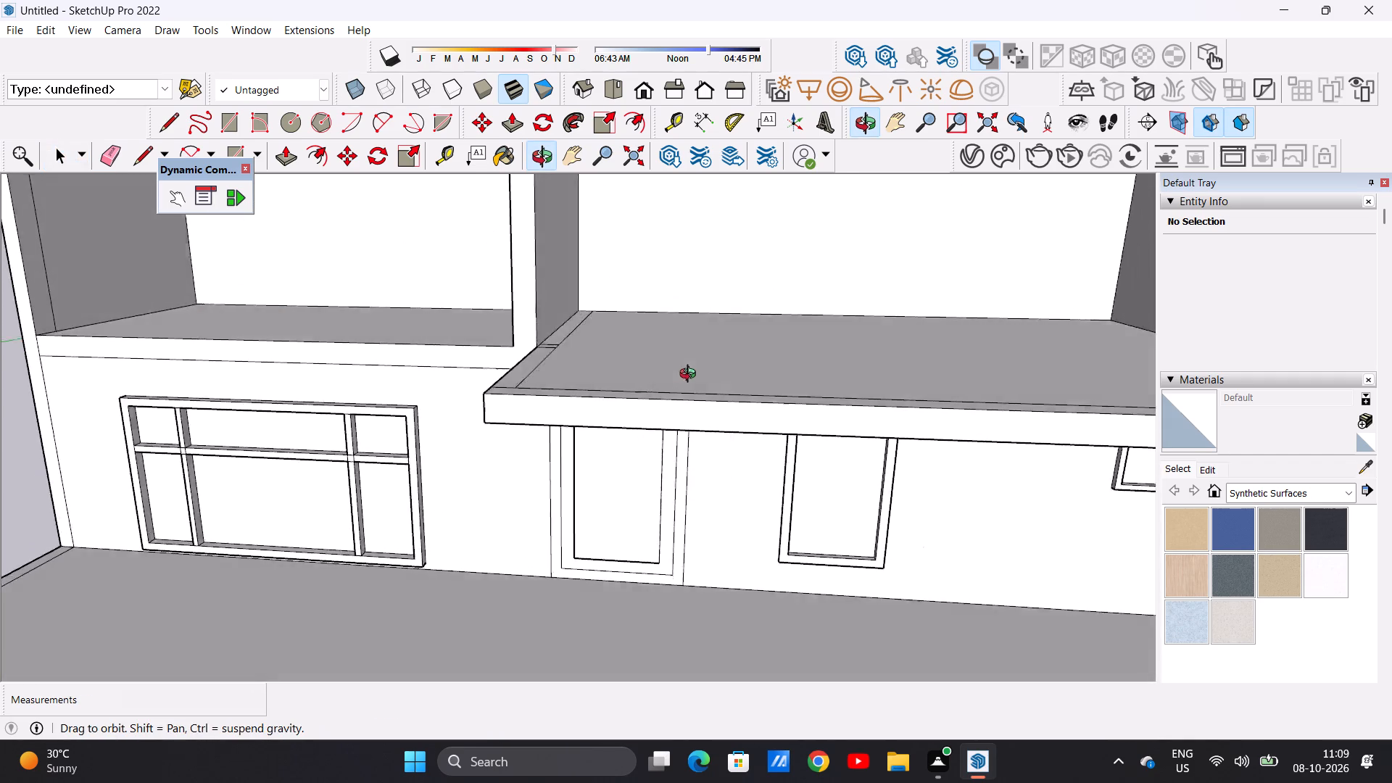
middle_click_drag(691, 376, 668, 386)
middle_click_drag(668, 389, 665, 436)
scroll(664, 438, "down", 7, "ctrl")
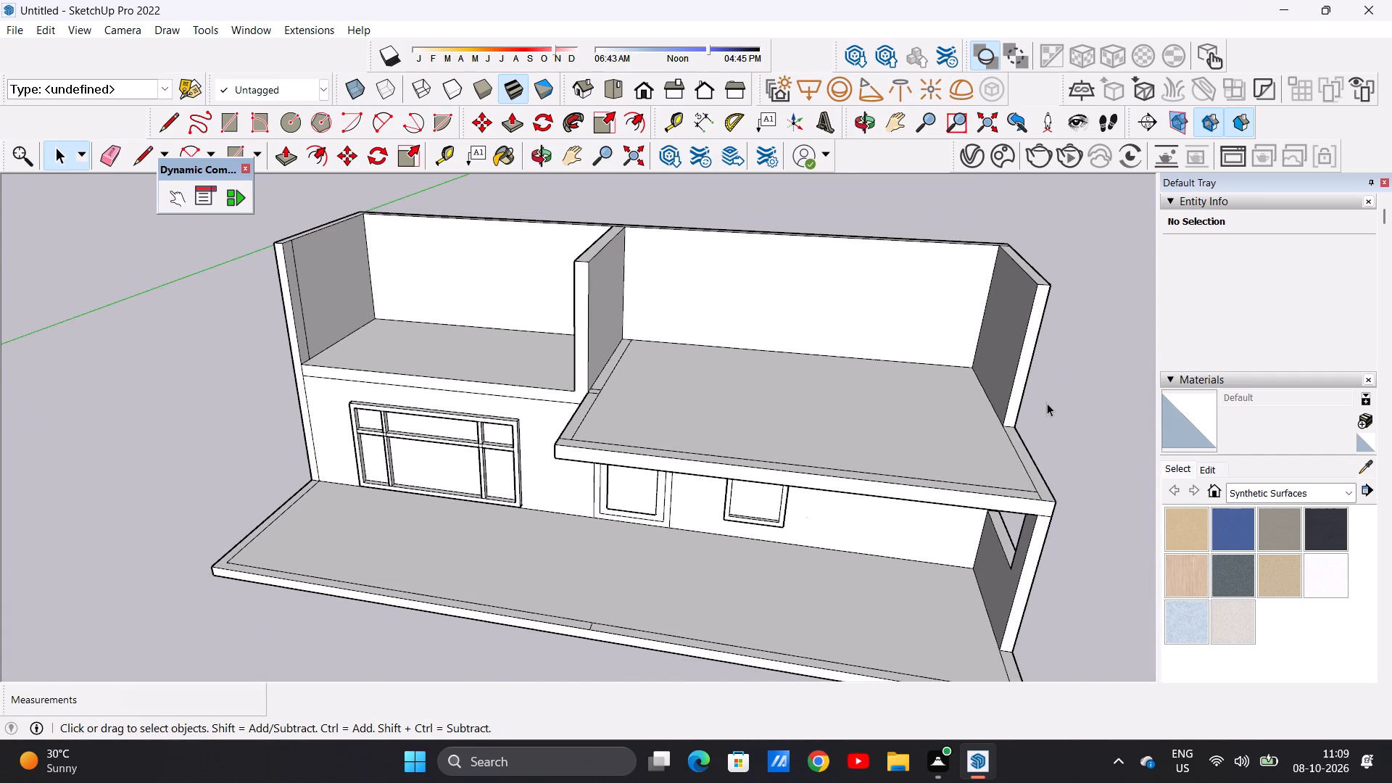
Draw a 9" line across the slab's end strip at its front corner, continuing the front strip's inner edge to the outer edge.
middle_click_drag(1074, 460, 974, 529)
scroll(1000, 655, "up", 6)
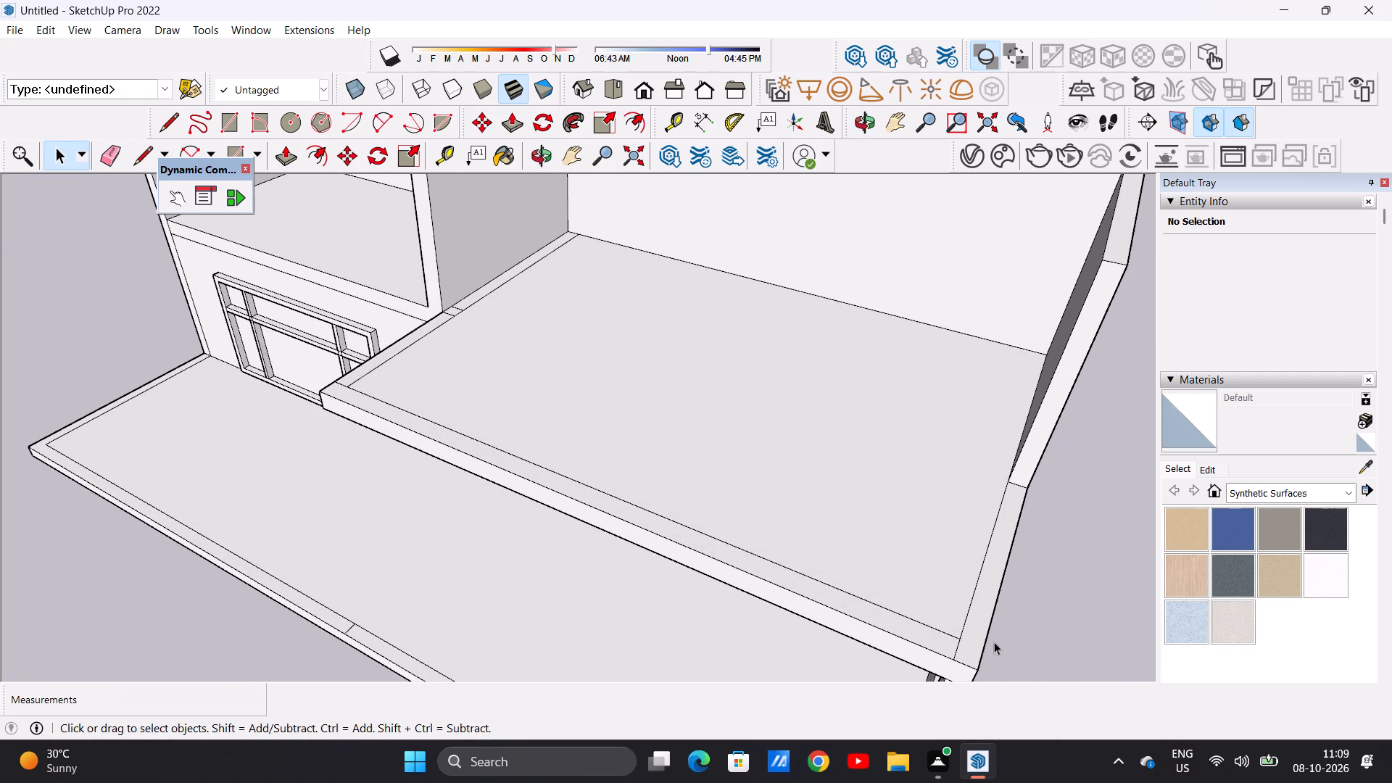
scroll(987, 609, "up", 2)
key("p")
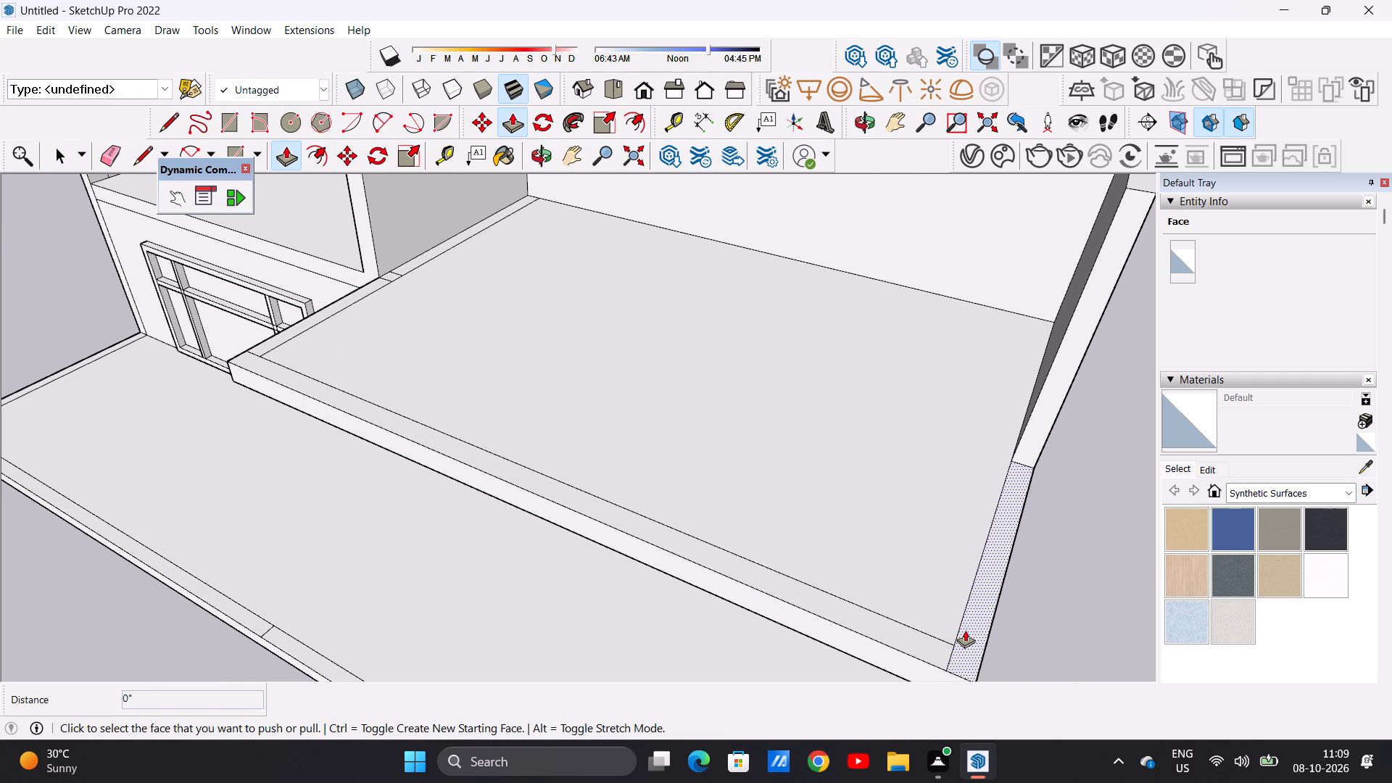
key("space")
key("l")
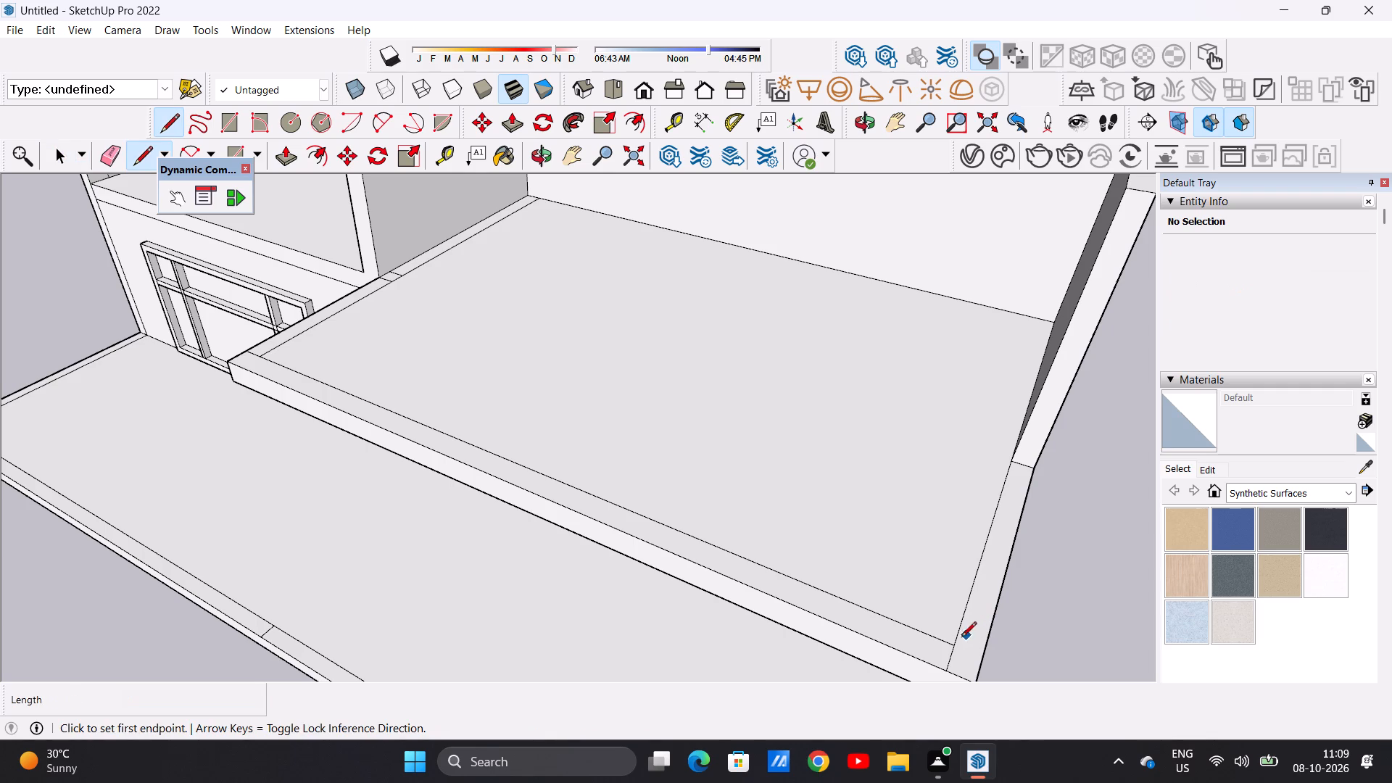
left_click(953, 639)
left_click(986, 658)
Push/Pull the slab's end strip behind the front corner up level with the top of the adjoining upper end wall.
key("p")
left_click_drag(990, 598, 990, 568)
left_click(1000, 526)
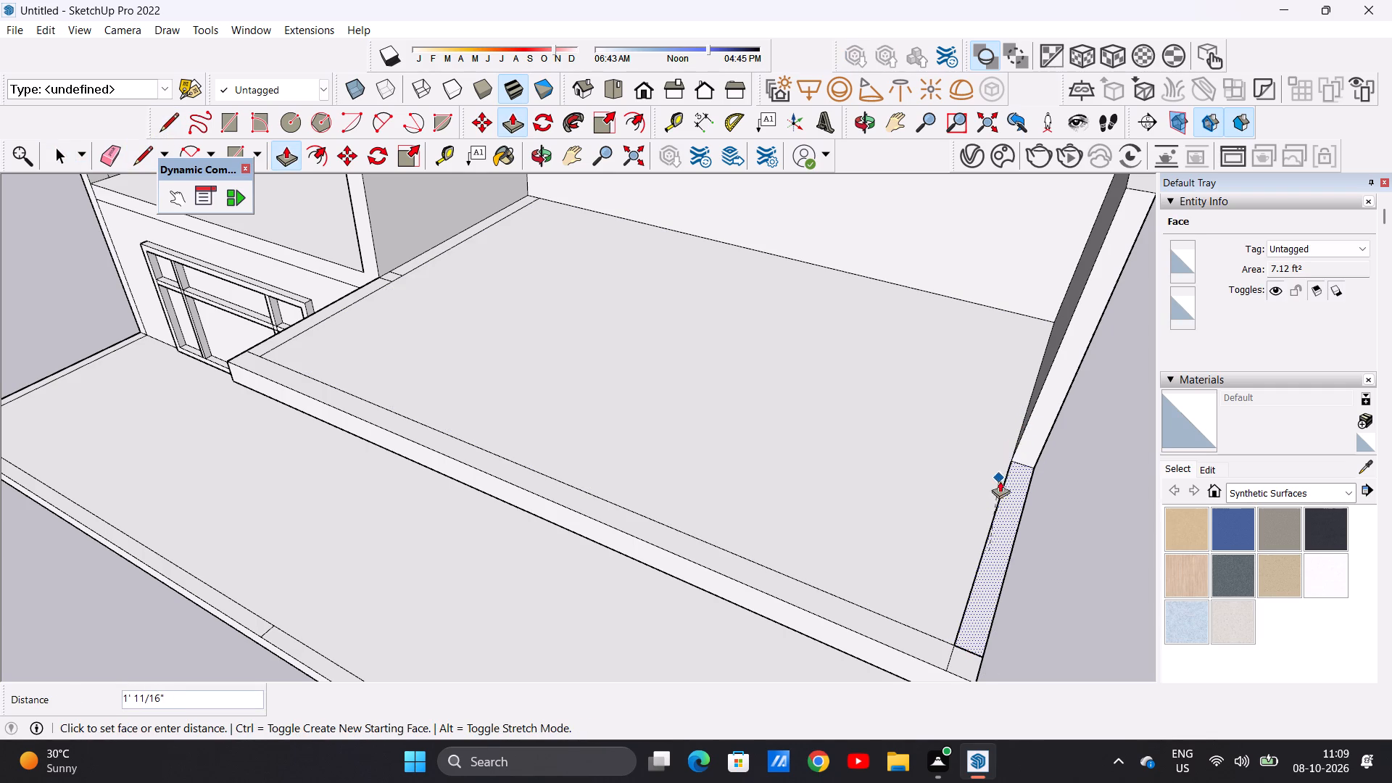
scroll(1006, 468, "down", 4)
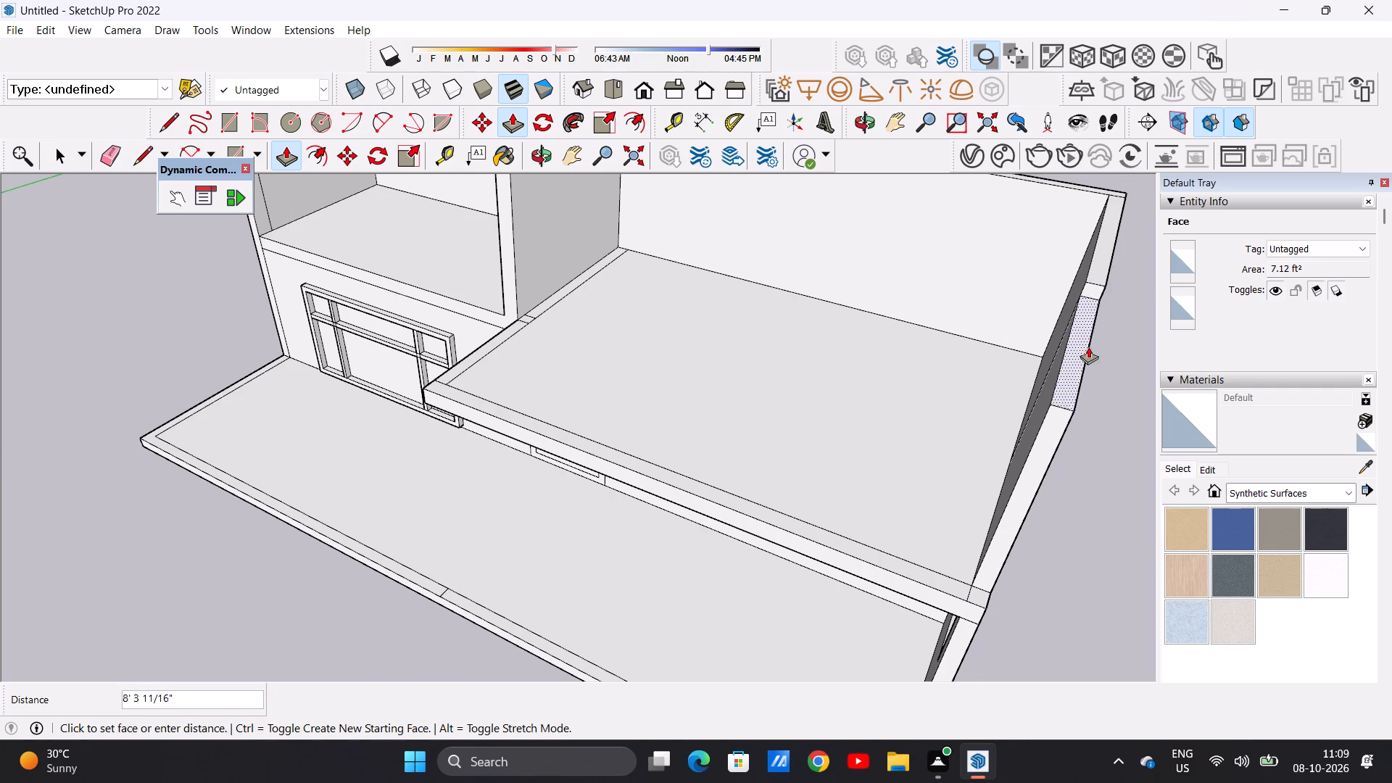
middle_click_drag(1101, 338, 1045, 342)
middle_click_drag(1034, 342, 938, 328)
middle_click_drag(932, 326, 829, 278)
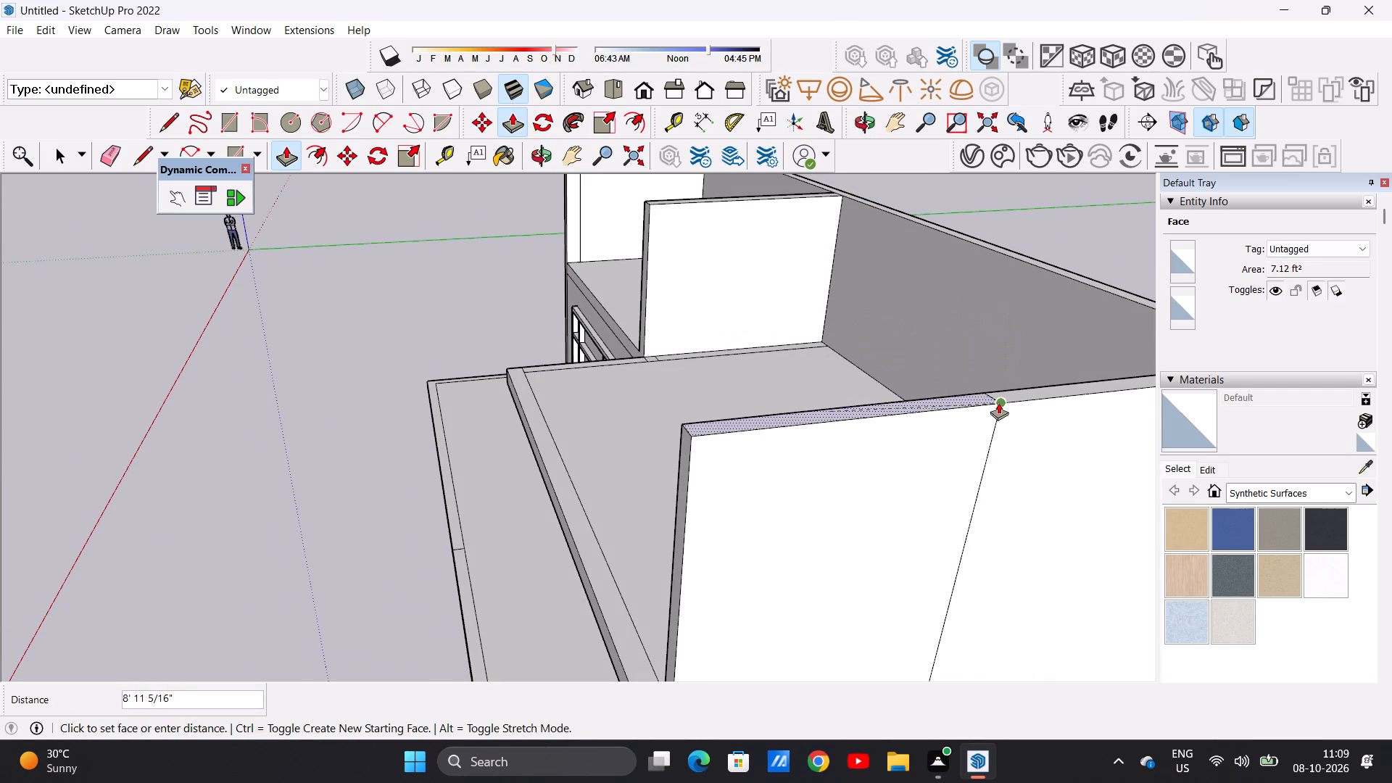
left_click(1005, 400)
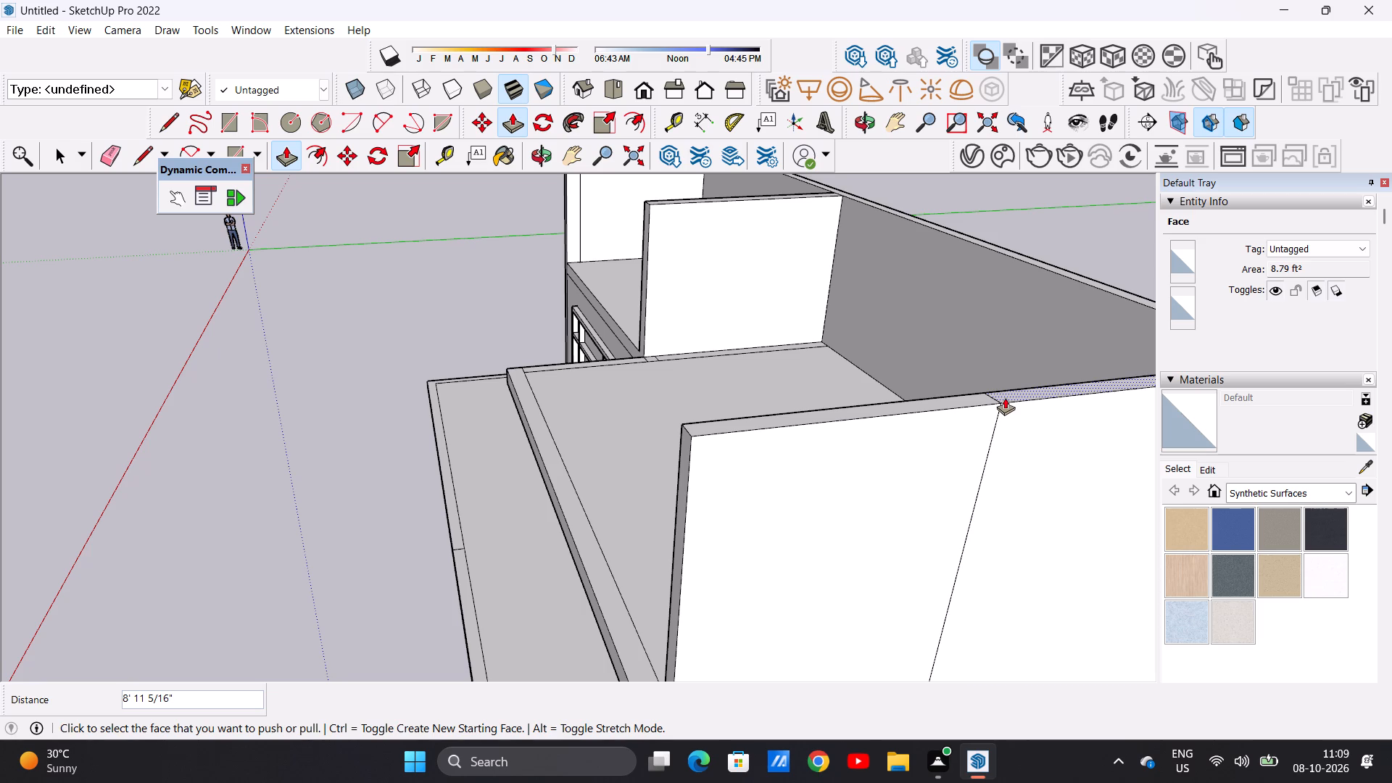
Draw a line about 28' 4 3/4" across the roof slab, from the rear division on the partition-side strip to the end wall's base.
left_click(880, 335)
key("space")
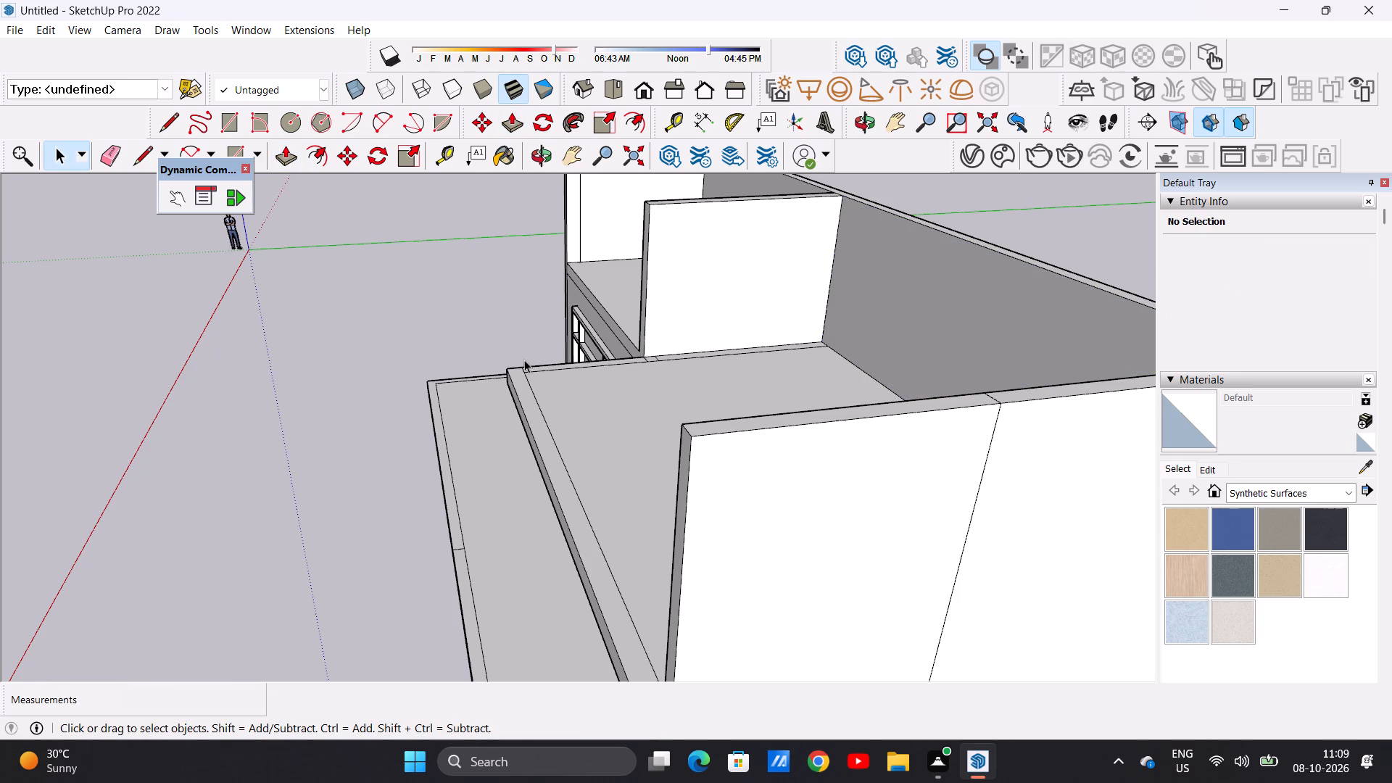
scroll(681, 442, "up", 1)
scroll(681, 444, "down", 1)
scroll(668, 468, "up", 1)
scroll(650, 481, "down", 1)
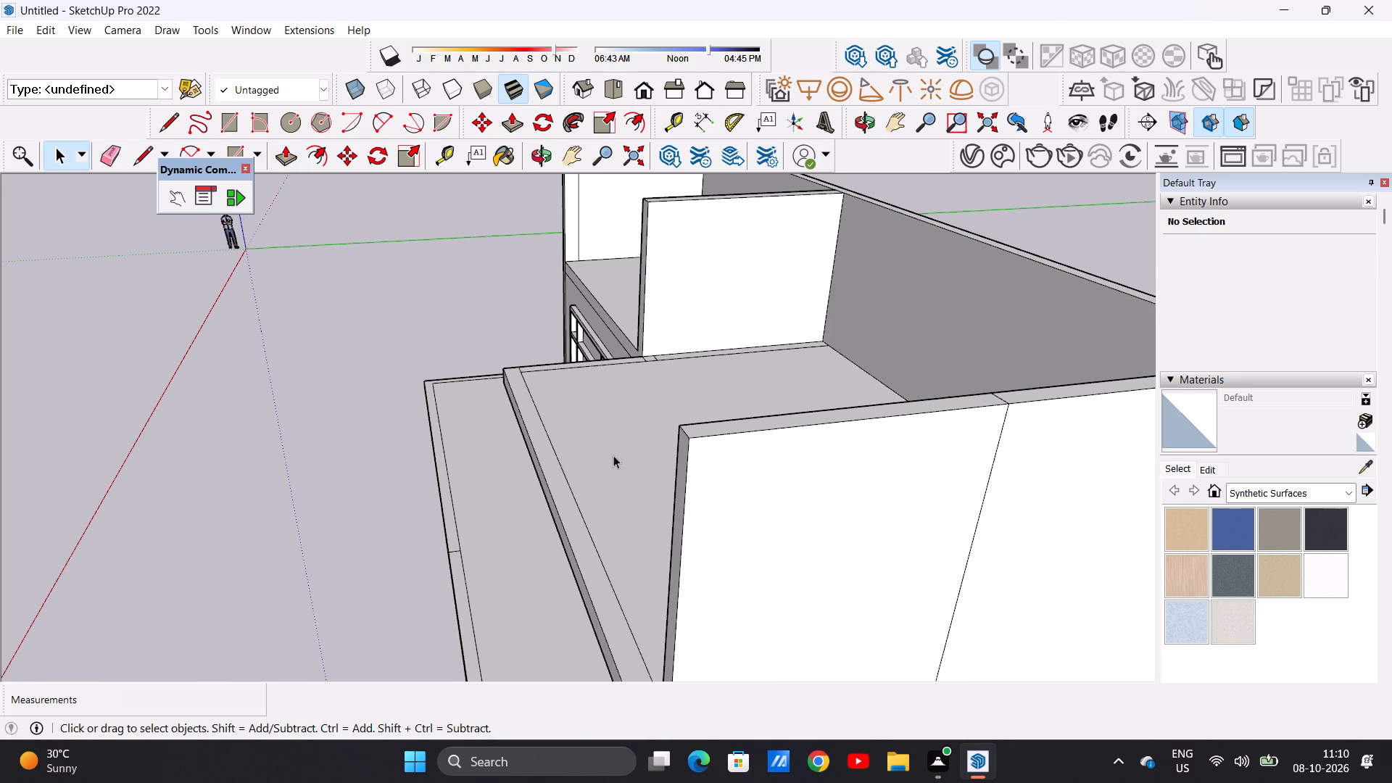
middle_click(610, 456)
middle_click_drag(609, 457, 873, 506)
scroll(677, 394, "down", 1)
scroll(674, 394, "up", 1)
scroll(673, 394, "down", 3)
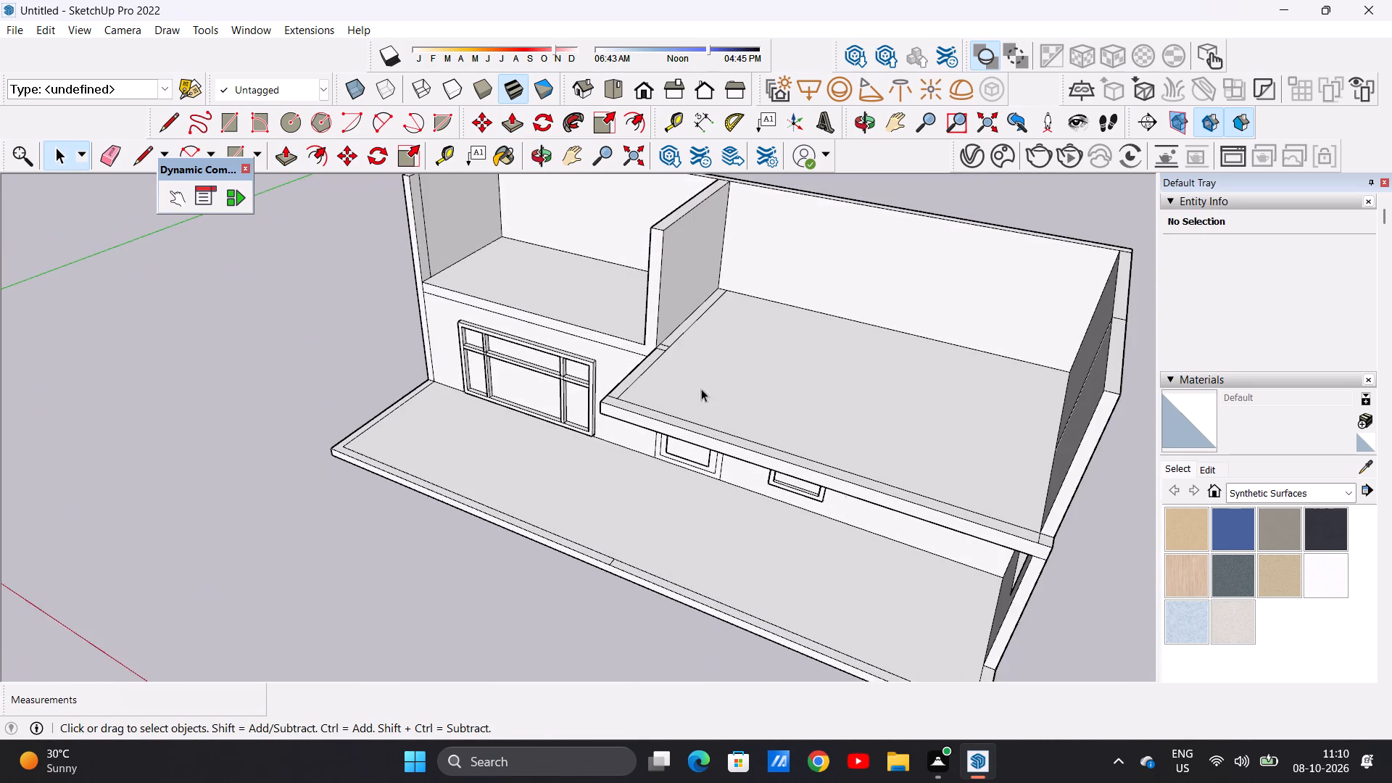
scroll(701, 389, "down", 4)
scroll(652, 409, "up", 1)
middle_click_drag(774, 358, 853, 405)
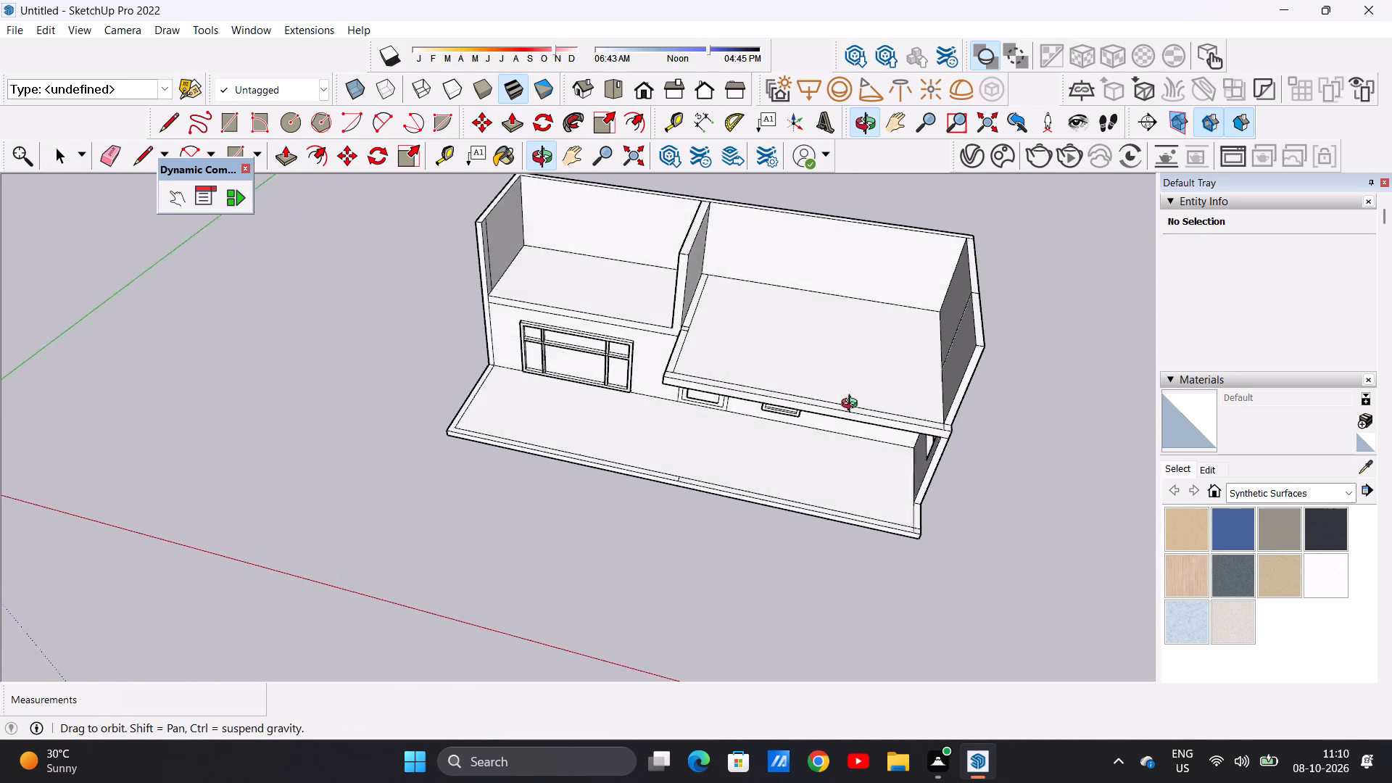
middle_click_drag(853, 405, 858, 434)
scroll(895, 355, "up", 1)
scroll(895, 355, "down", 1)
scroll(895, 355, "up", 1)
scroll(895, 355, "down", 1)
scroll(895, 355, "up", 8)
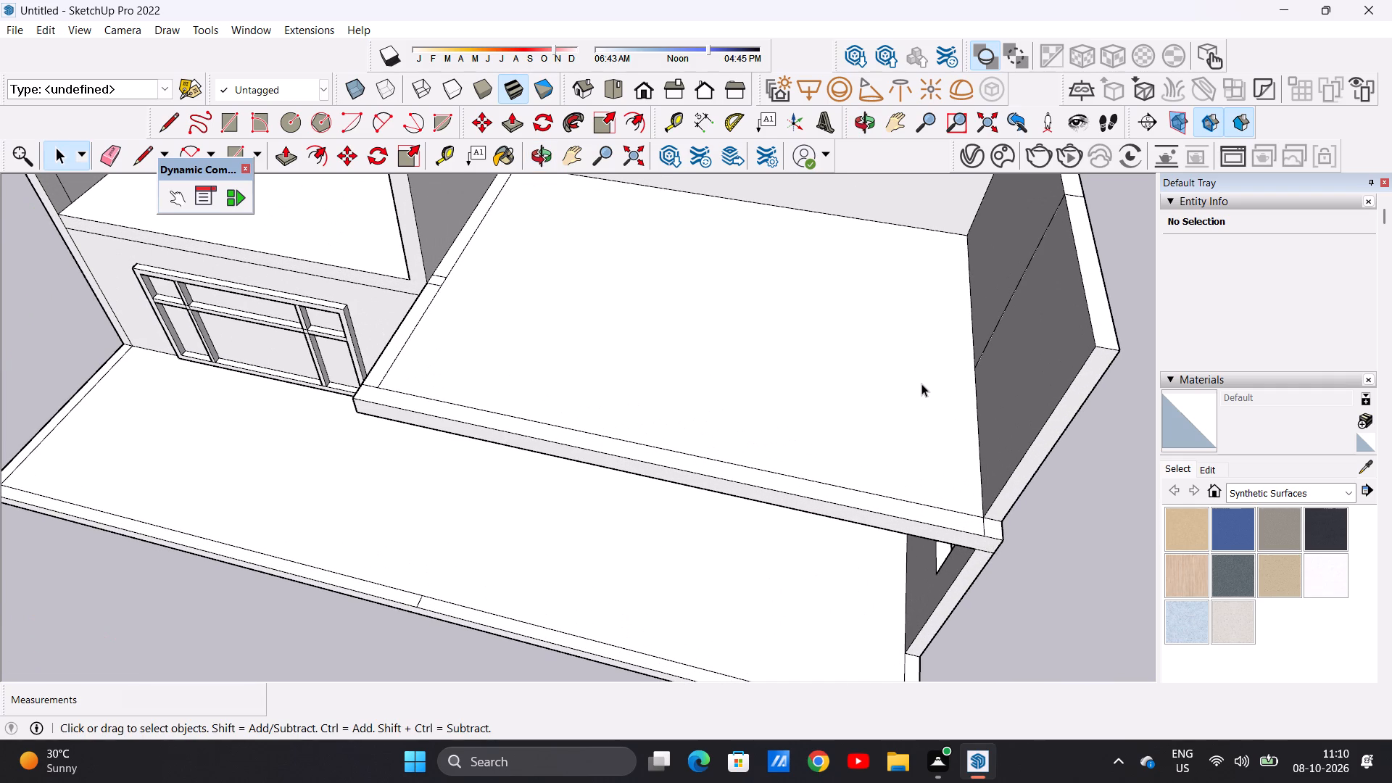
key("l")
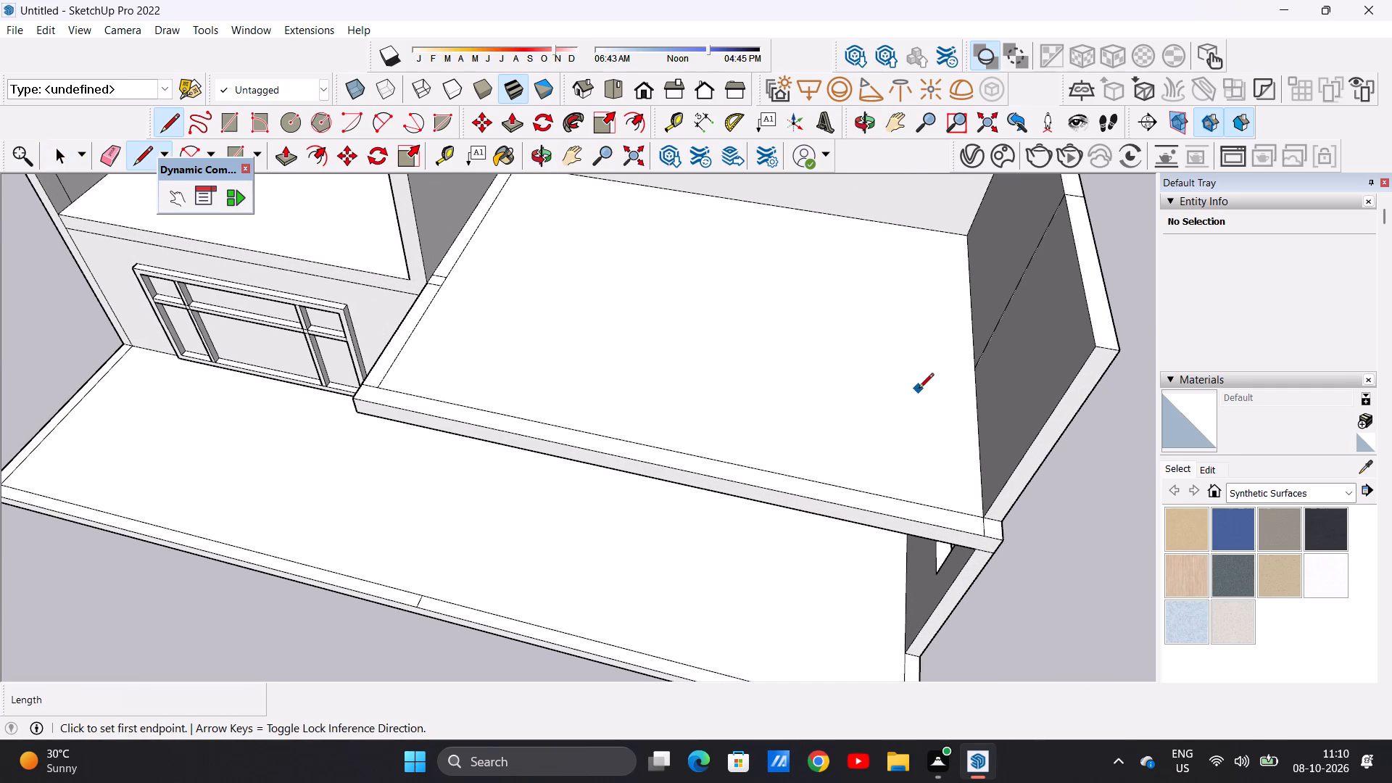
left_click(451, 273)
double_click(981, 375)
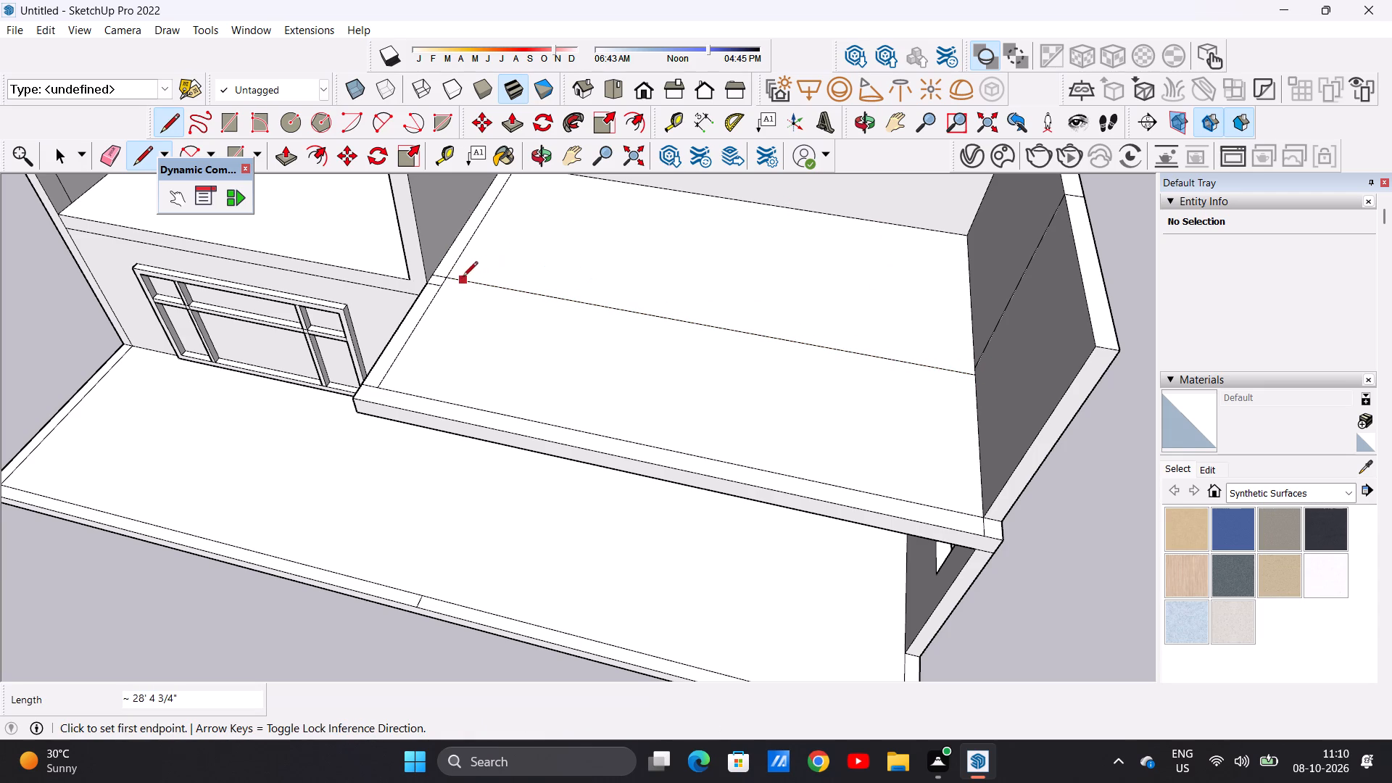
Draw a parallel line about 28' 4 3/4" long just in front of the first, from the partition-side strip's front division to the end wall.
left_click(446, 289)
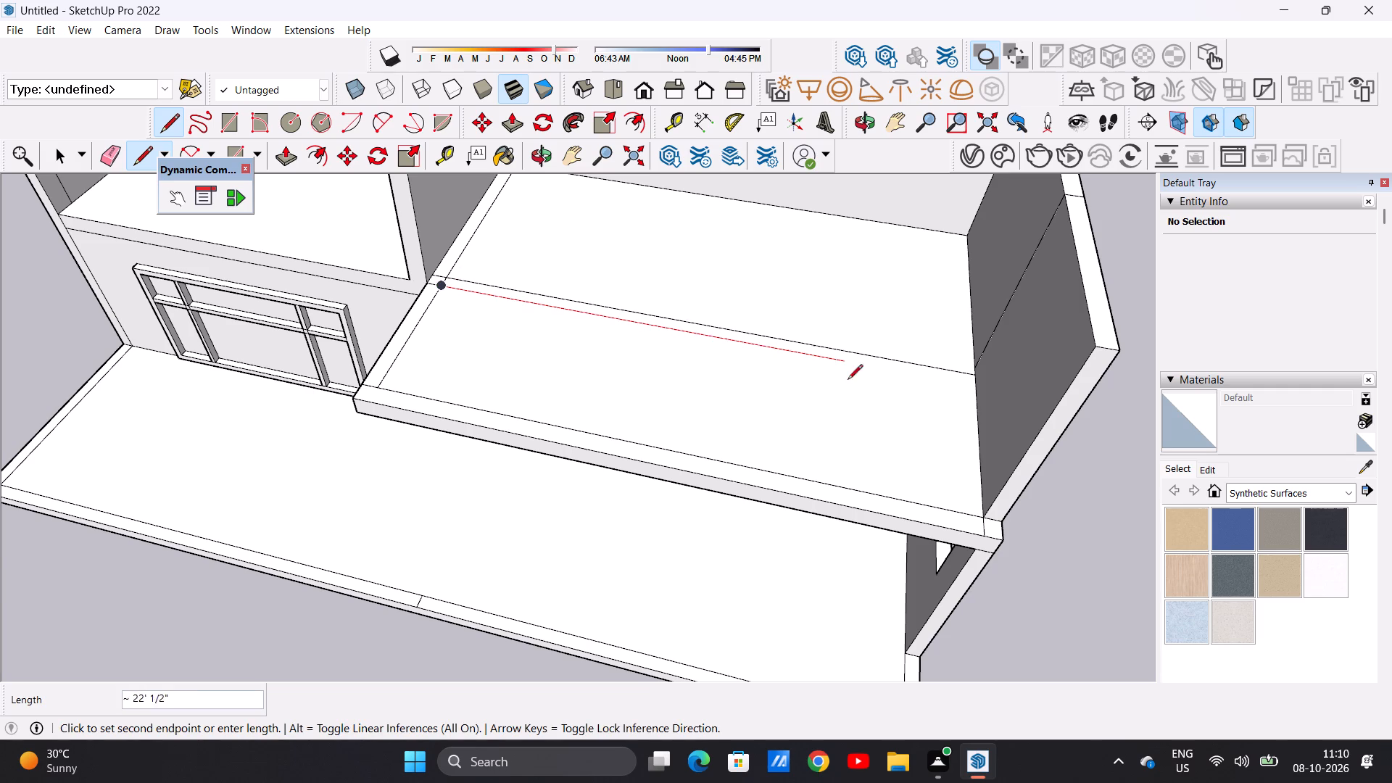
left_click(979, 391)
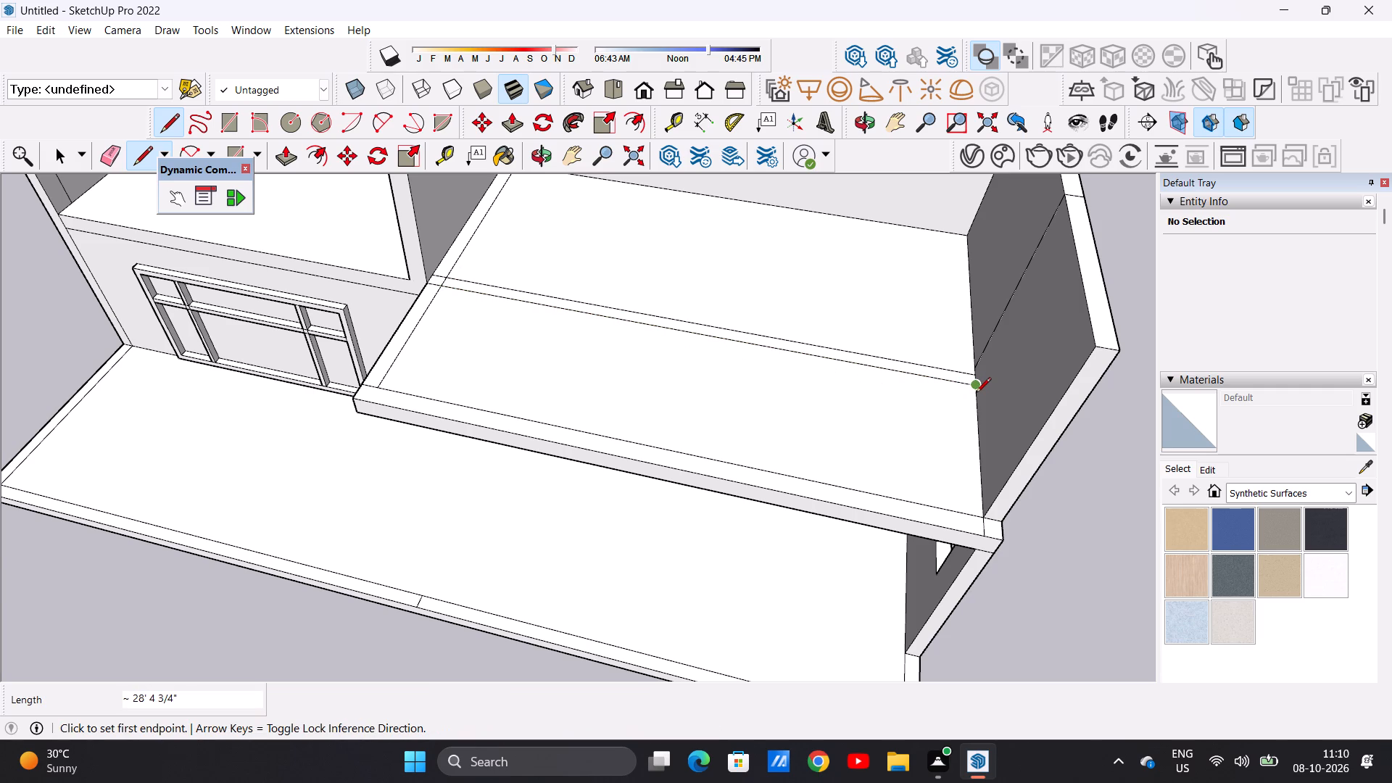
key("space")
Push/Pull the narrow strip between the two slab lines upward by the previous distance as a cross wall.
scroll(895, 413, "down", 2)
scroll(949, 370, "up", 7)
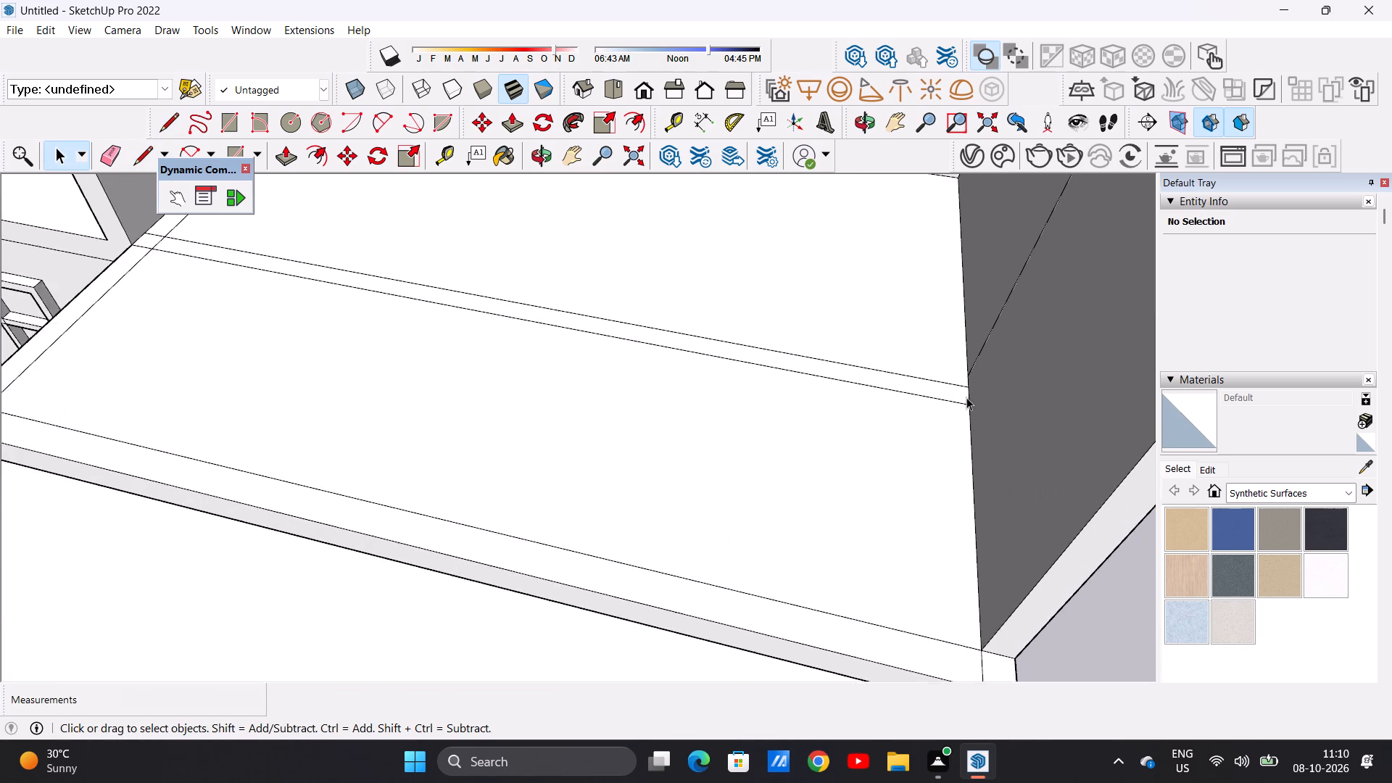
scroll(966, 397, "up", 2)
key("p")
double_click(968, 387)
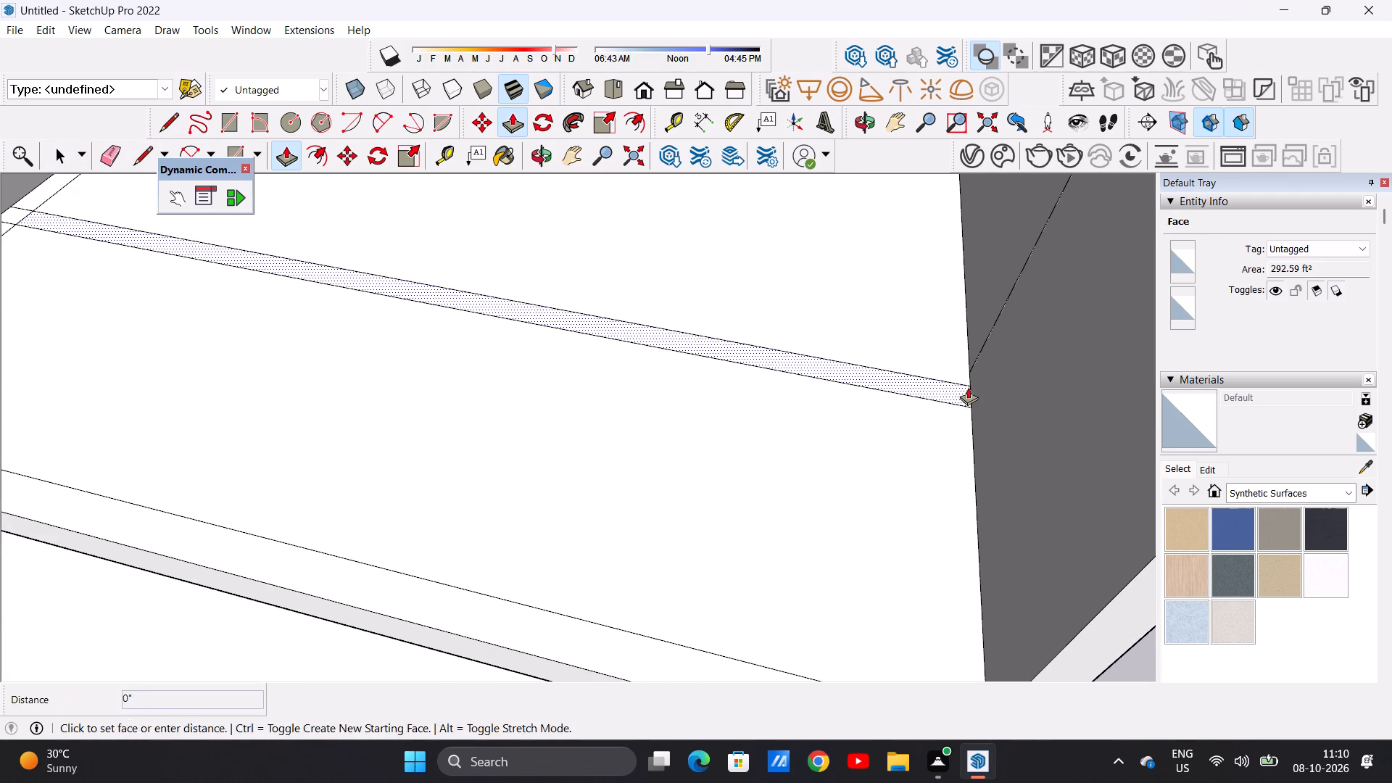
scroll(977, 348, "down", 4)
scroll(971, 379, "up", 1)
scroll(968, 377, "down", 2)
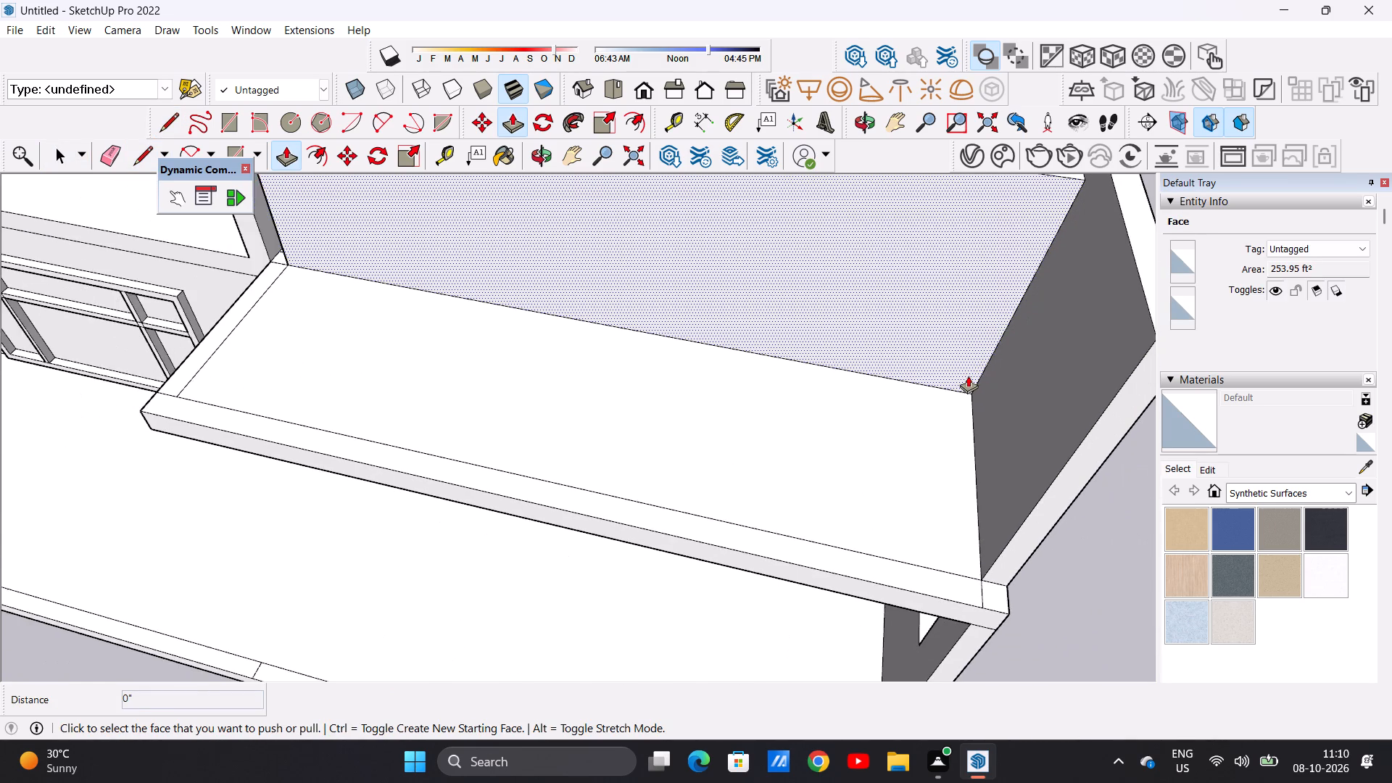
scroll(968, 376, "up", 1)
scroll(968, 376, "down", 1)
key("space")
Push/Pull the new cross wall's top face up until it is level with the top of the end wall.
scroll(940, 434, "down", 1)
scroll(935, 427, "up", 1)
scroll(935, 427, "down", 1)
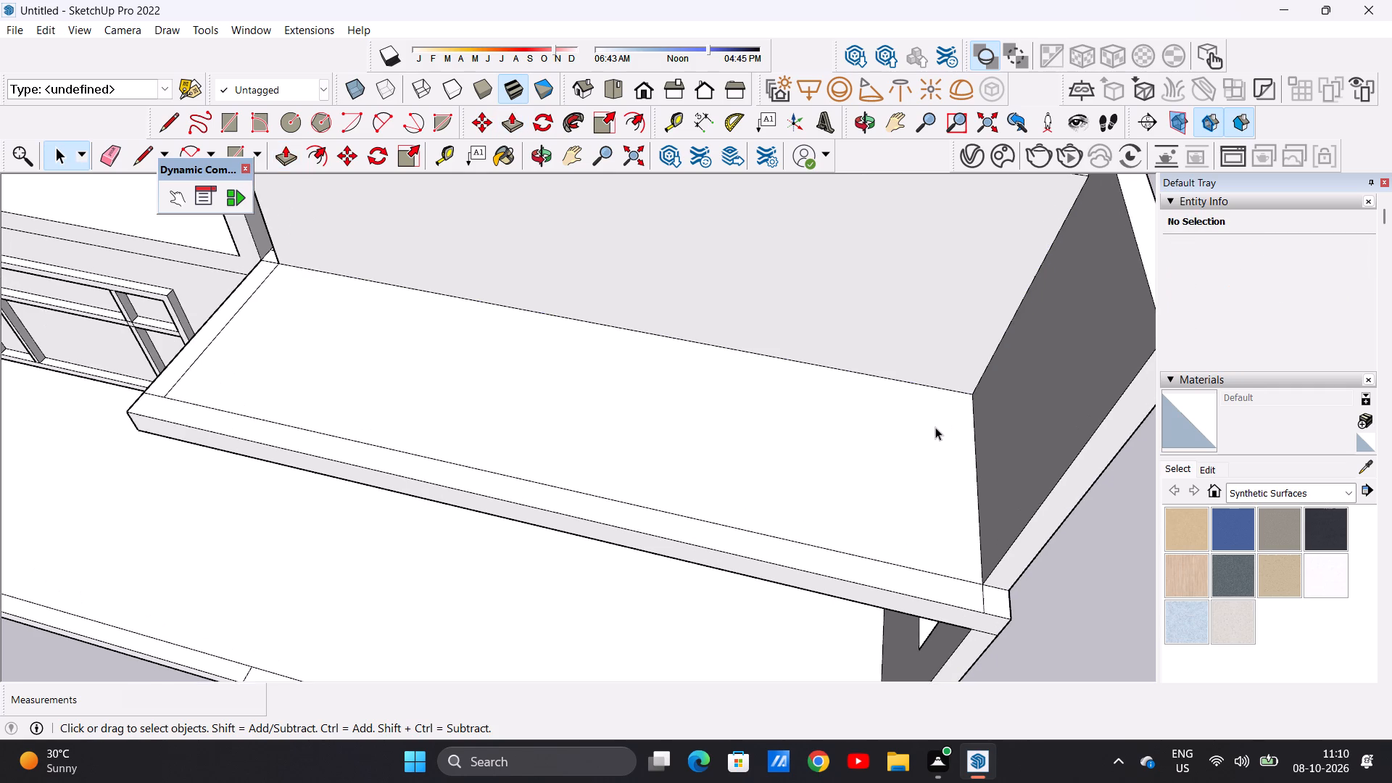
middle_click_drag(929, 433, 952, 344)
middle_click_drag(953, 338, 956, 326)
middle_click_drag(957, 323, 918, 478)
scroll(914, 452, "up", 1)
scroll(914, 452, "down", 3)
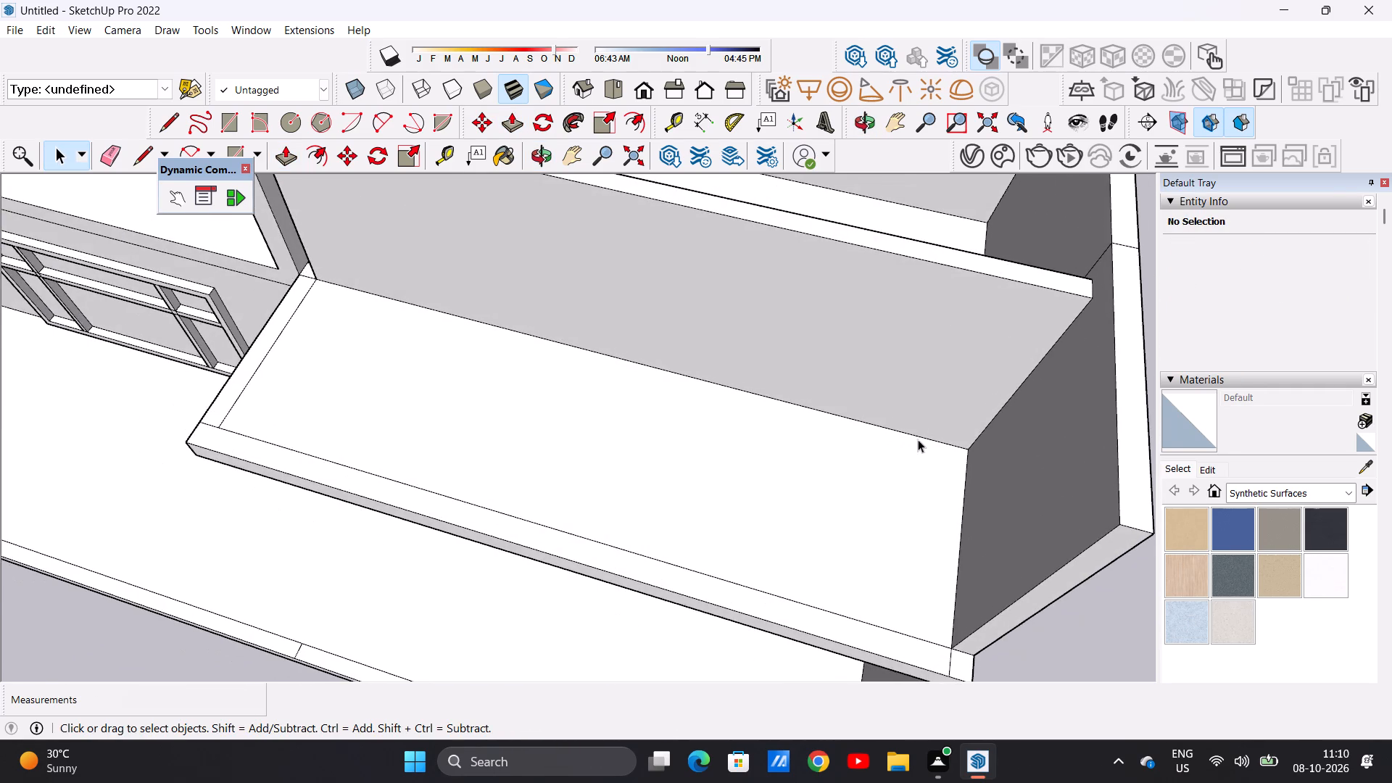
scroll(918, 439, "down", 5)
middle_click_drag(920, 351, 969, 315)
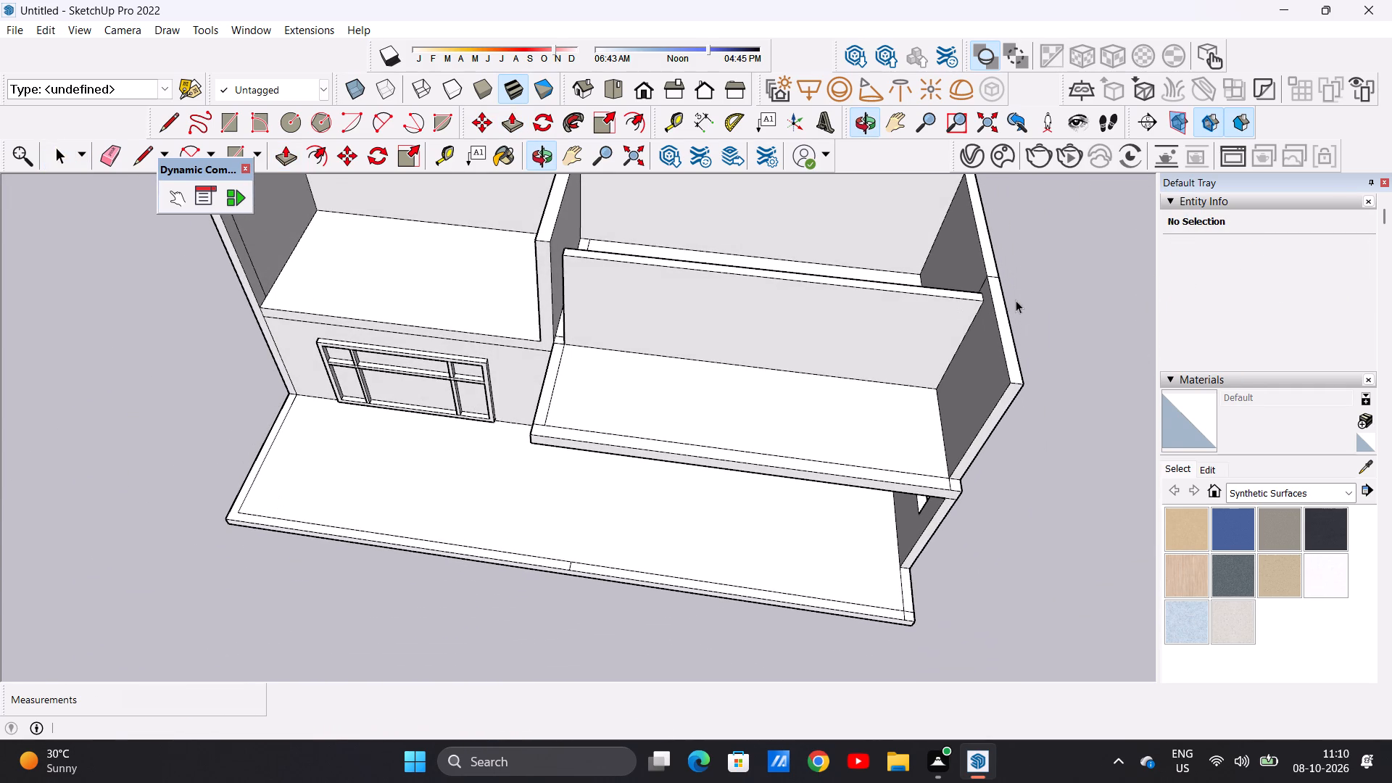
scroll(1016, 300, "up", 2)
scroll(942, 291, "up", 4)
scroll(942, 291, "down", 1)
scroll(941, 292, "up", 4)
scroll(979, 290, "down", 1)
scroll(979, 290, "up", 3)
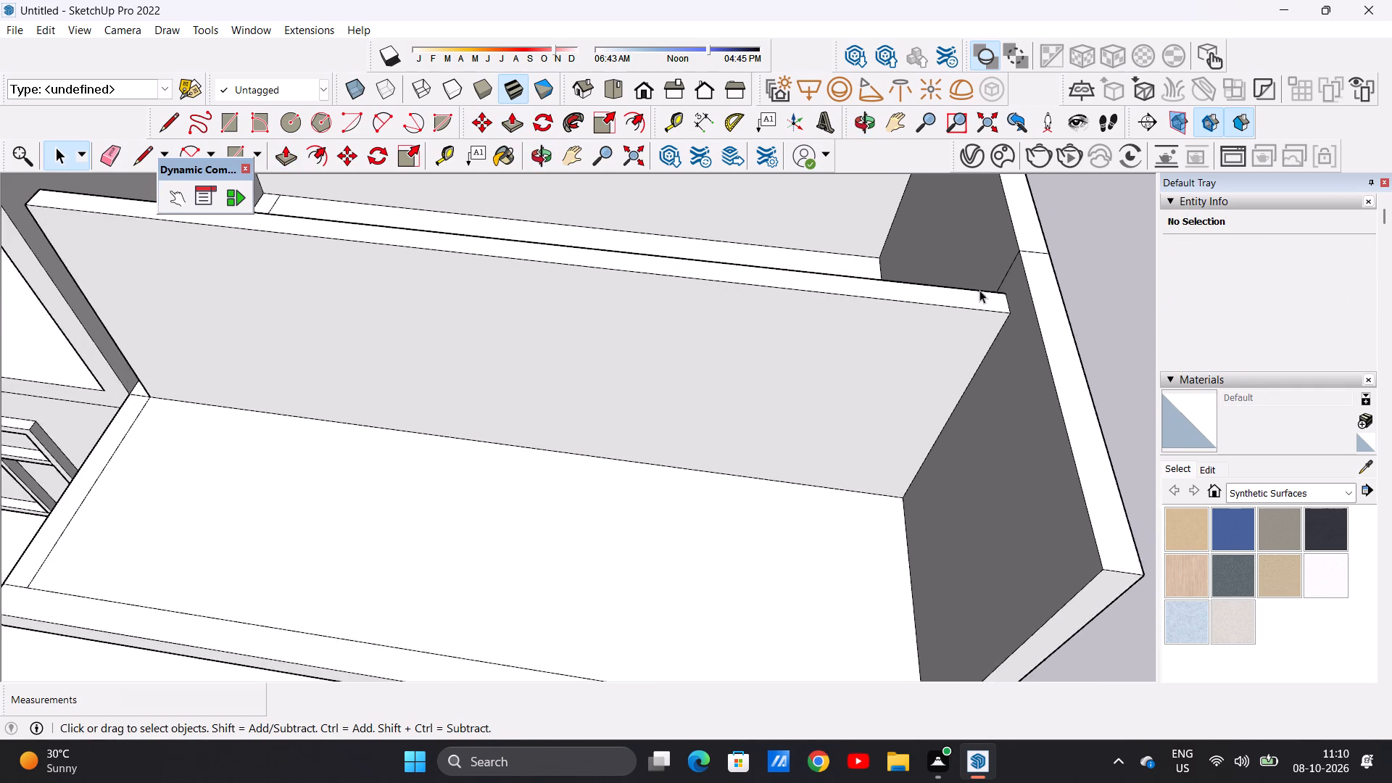
scroll(979, 290, "up", 5)
key("p")
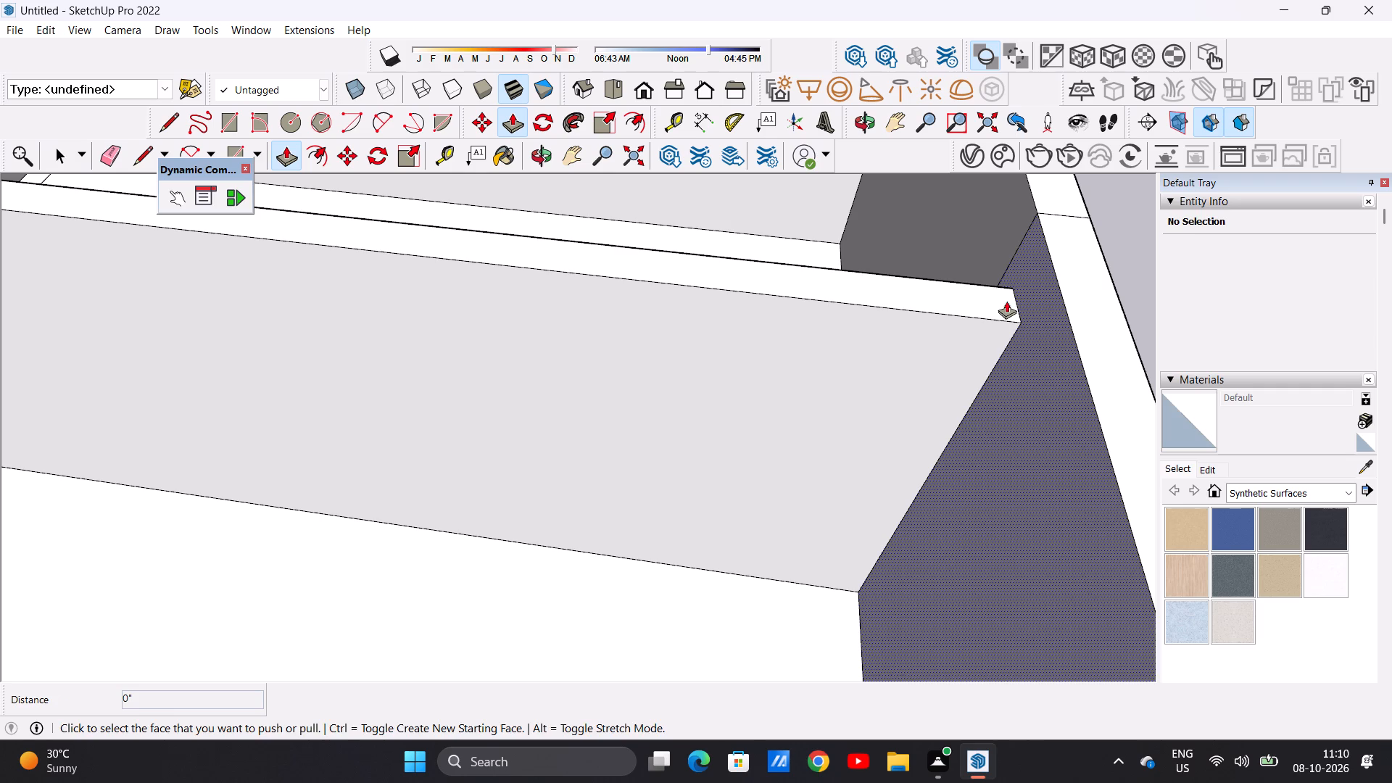
left_click(1007, 300)
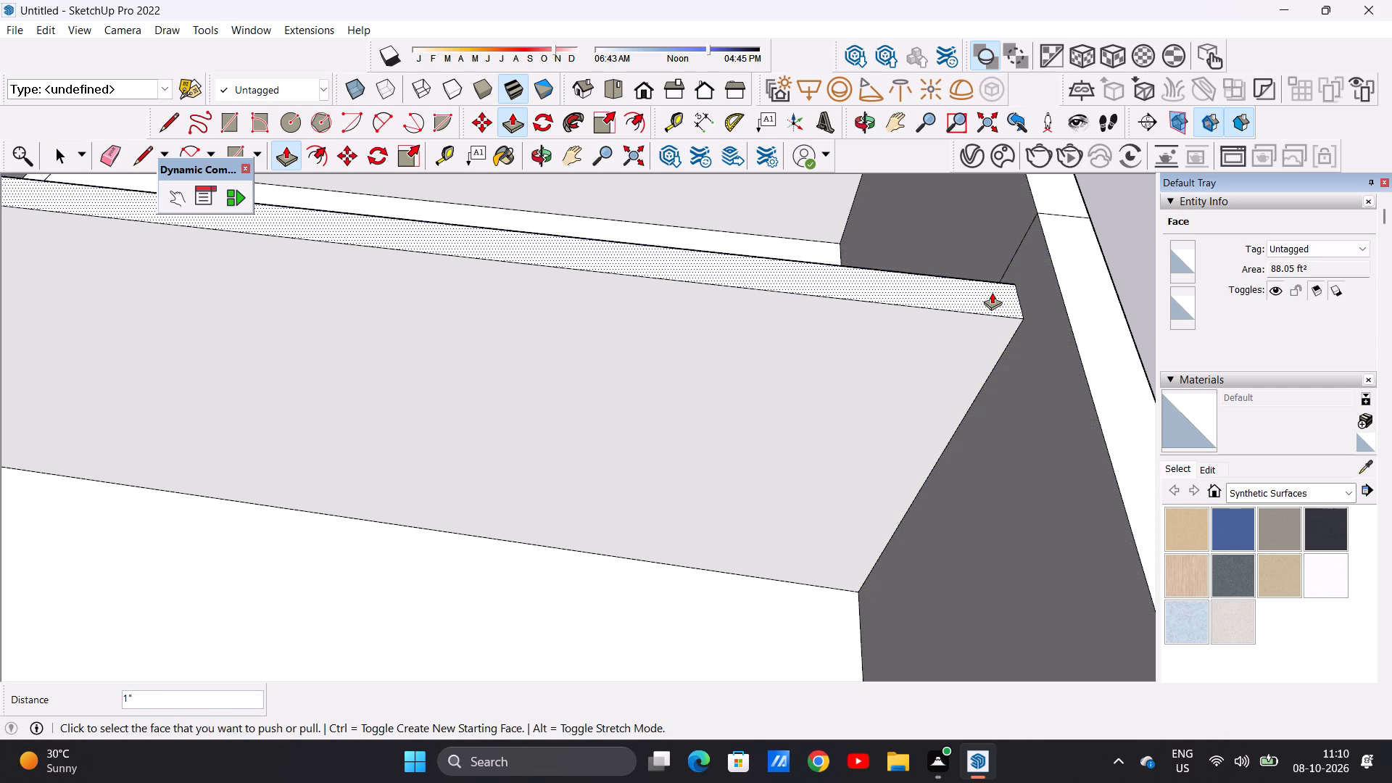
left_click(992, 292)
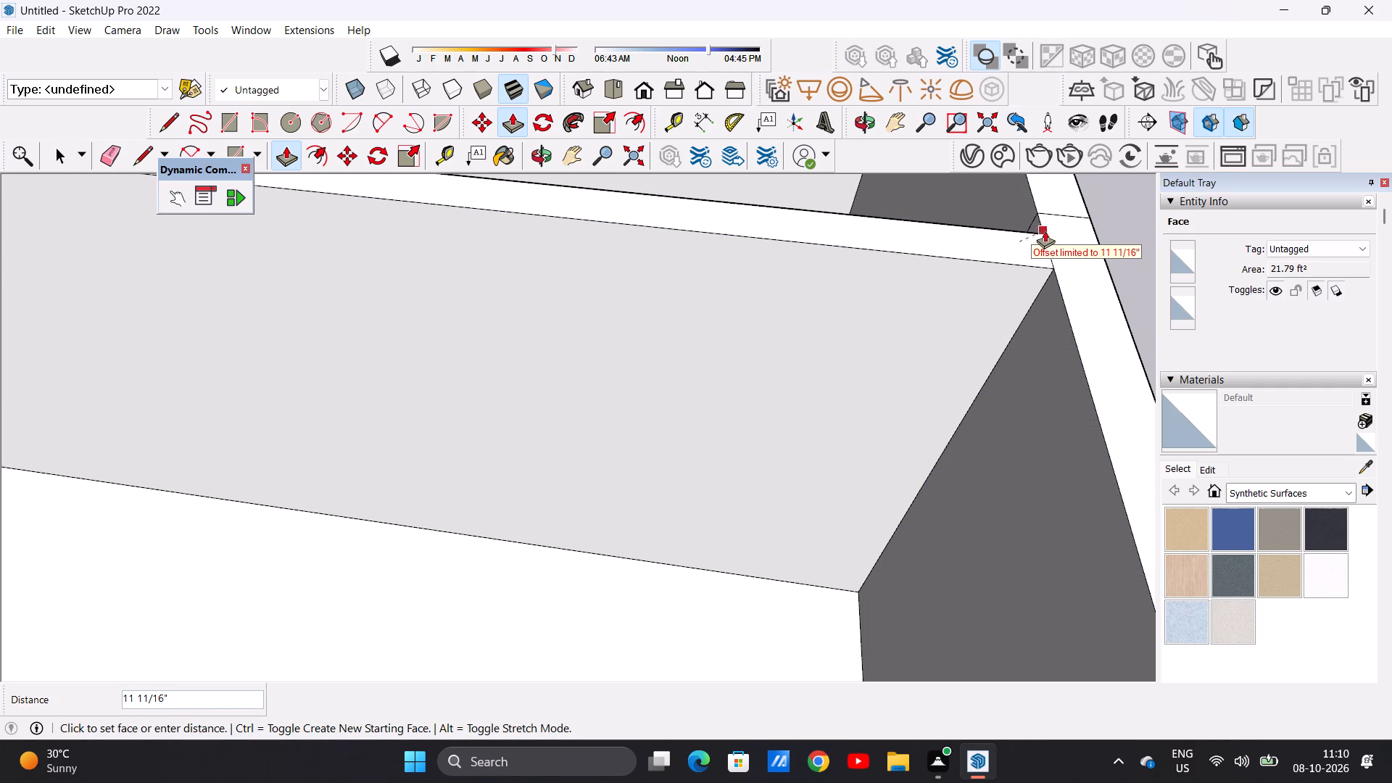
left_click(1045, 231)
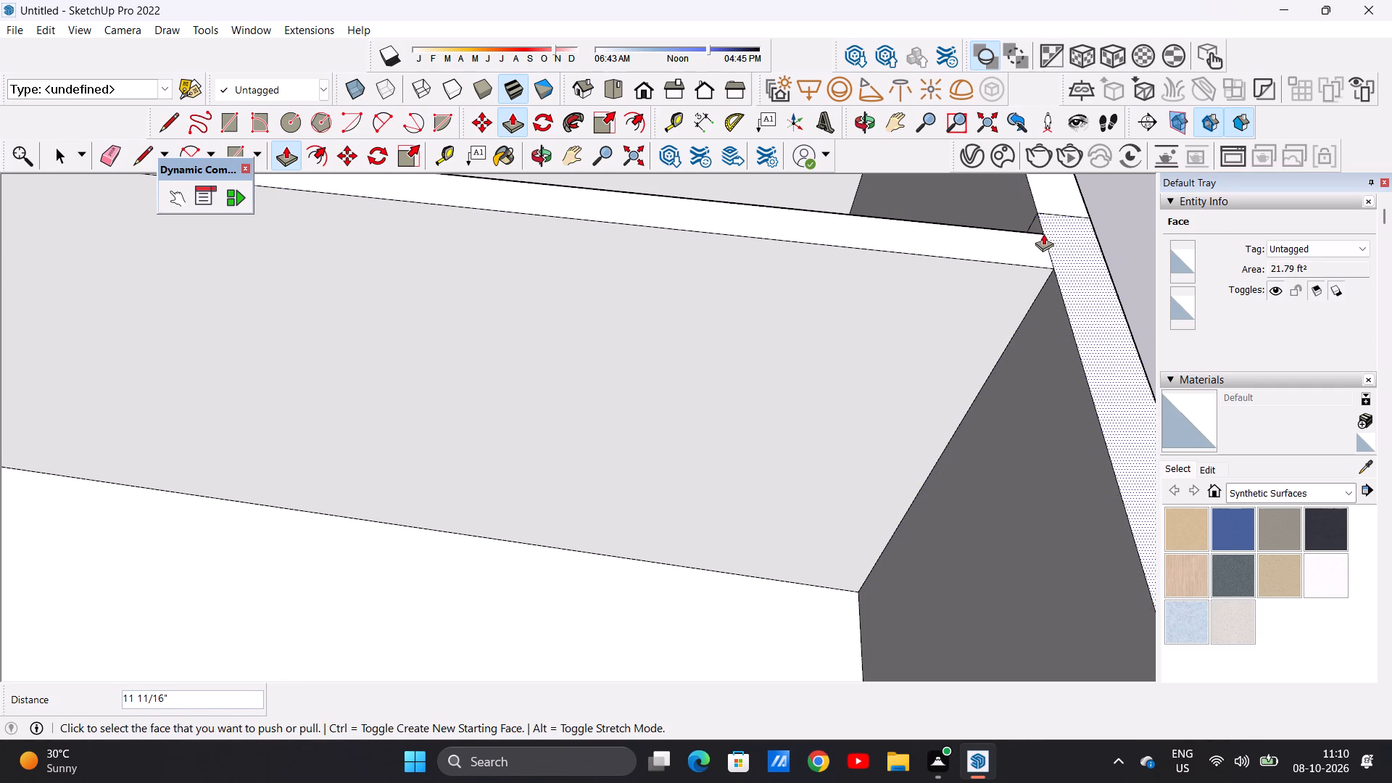
key("space")
Push/Pull the floor strip along the partition wall inside the rear room upward, entering a final distance of 10'.
scroll(892, 418, "down", 6)
scroll(987, 405, "up", 1)
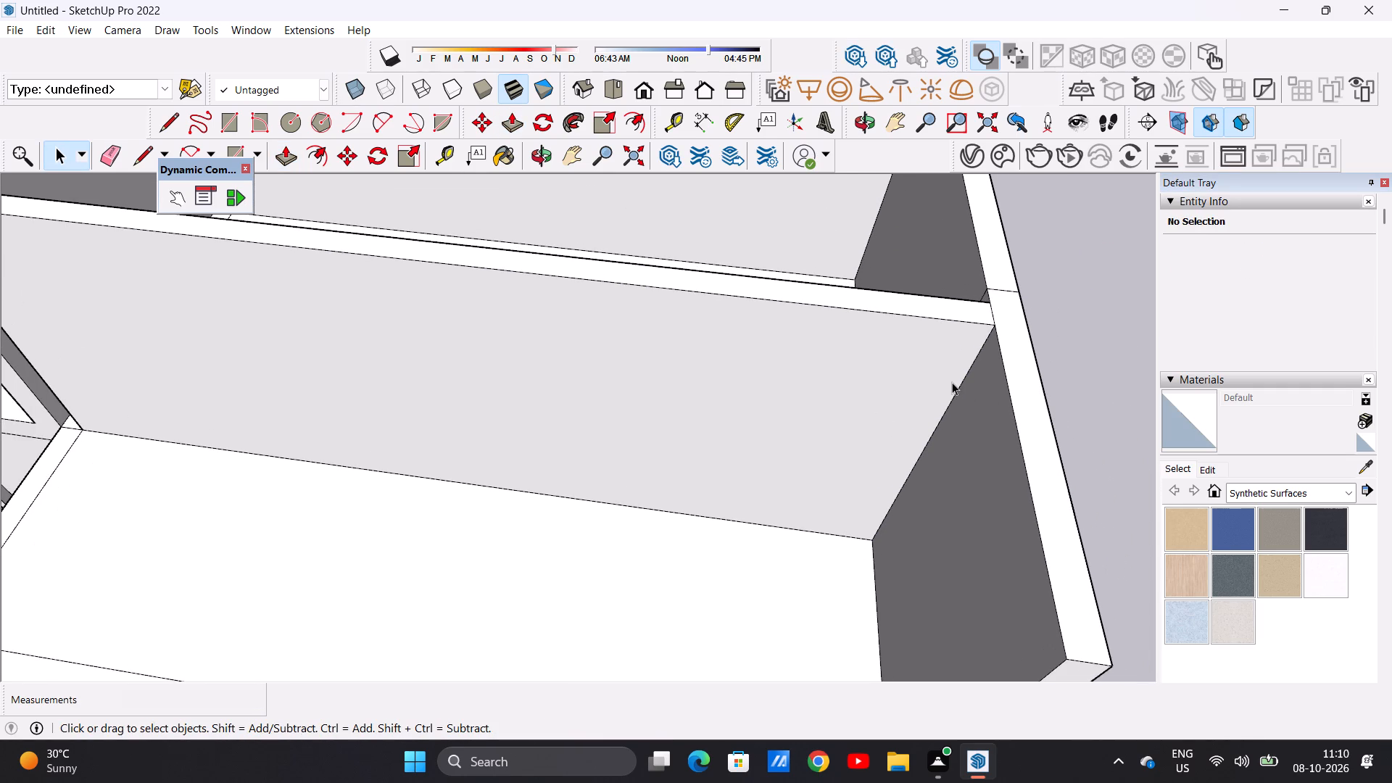
scroll(952, 382, "down", 9, "ctrl")
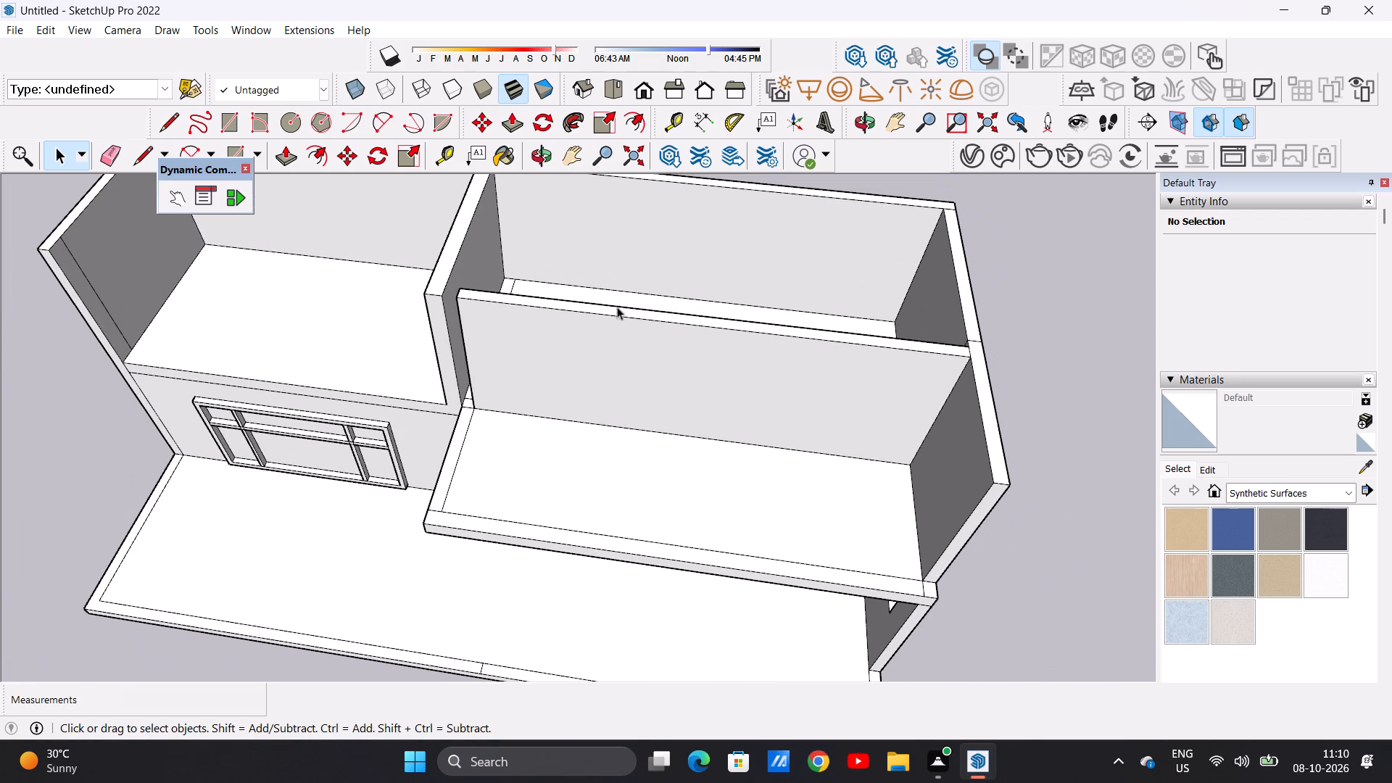
middle_click_drag(439, 320, 590, 310)
middle_click_drag(592, 310, 601, 316)
middle_click_drag(580, 321, 265, 344)
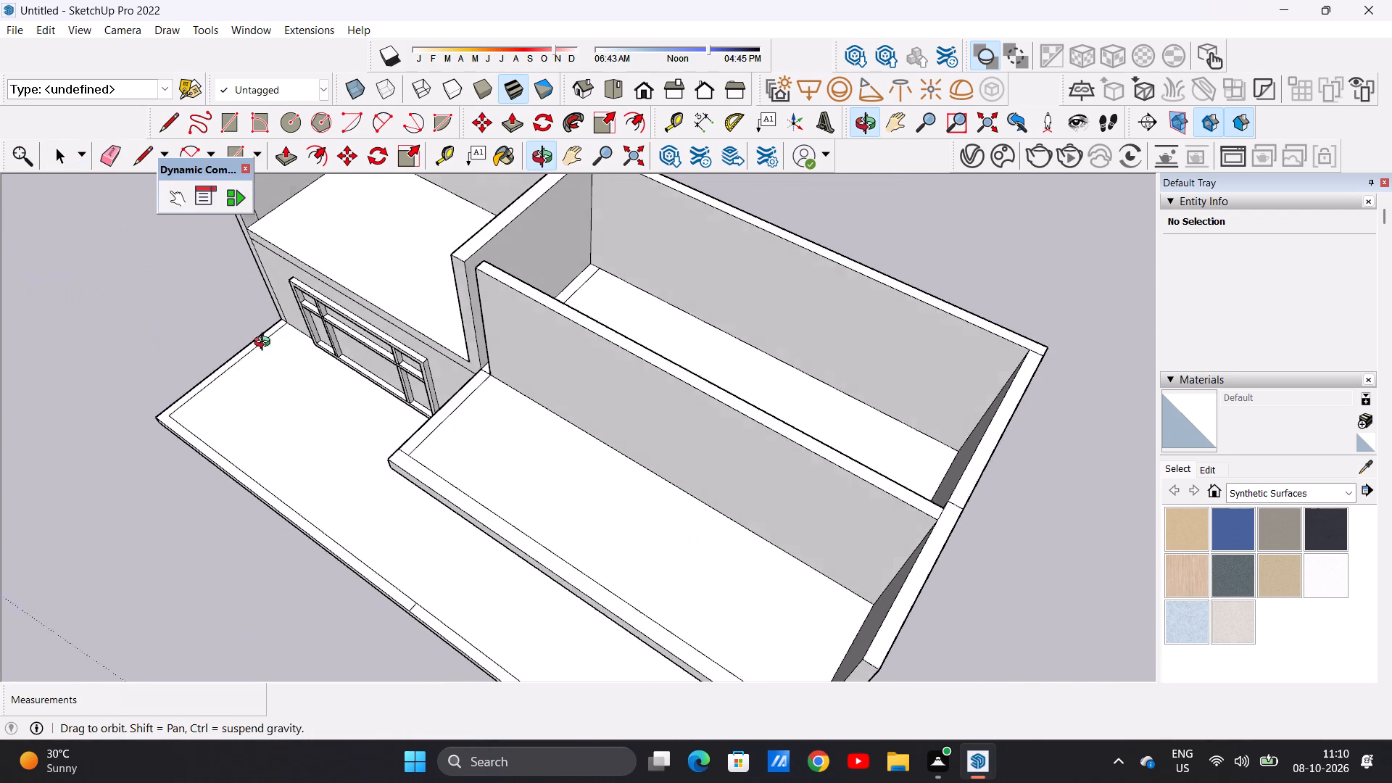
middle_click_drag(265, 344, 264, 344)
middle_click_drag(728, 376, 423, 405)
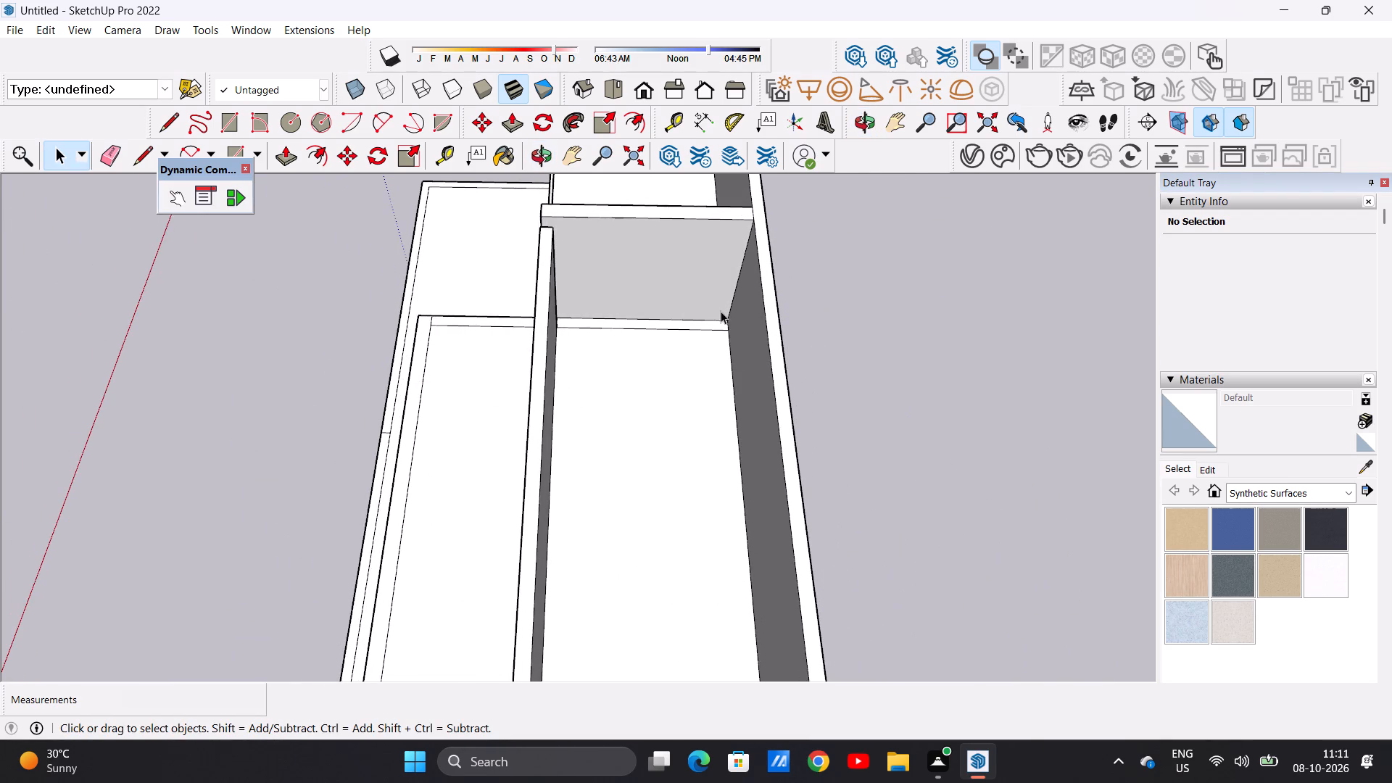
scroll(721, 312, "up", 2)
scroll(720, 315, "down", 1)
scroll(720, 315, "up", 1)
scroll(724, 319, "down", 1)
scroll(724, 319, "up", 4)
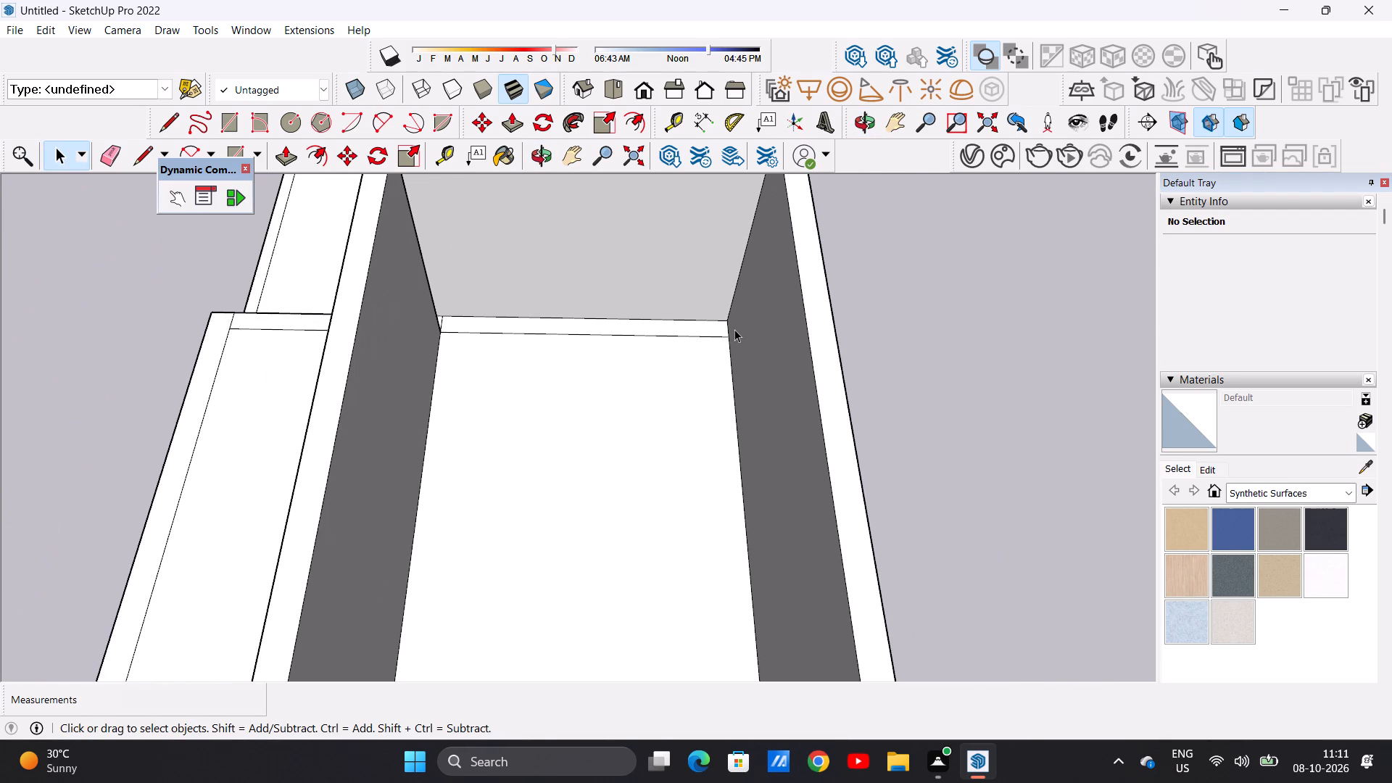
key("p")
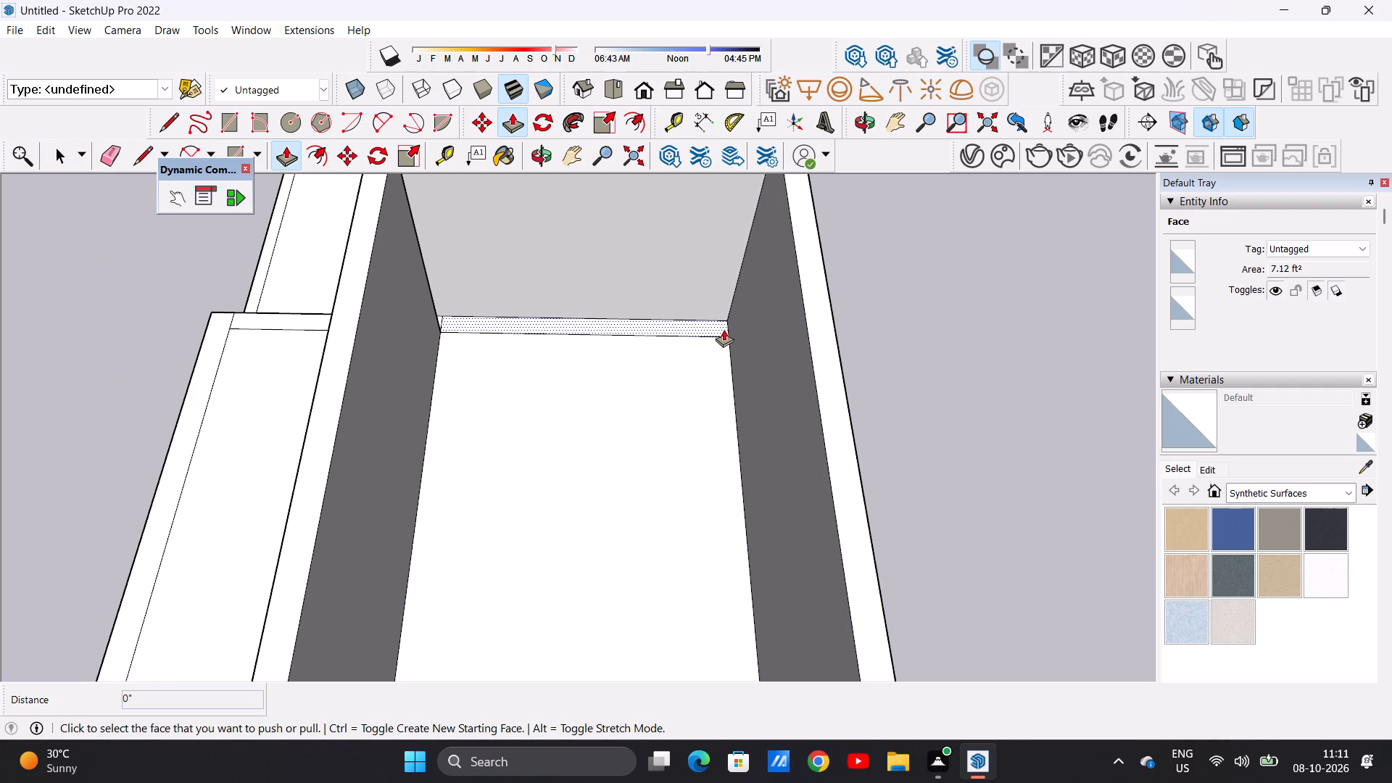
double_click(723, 329)
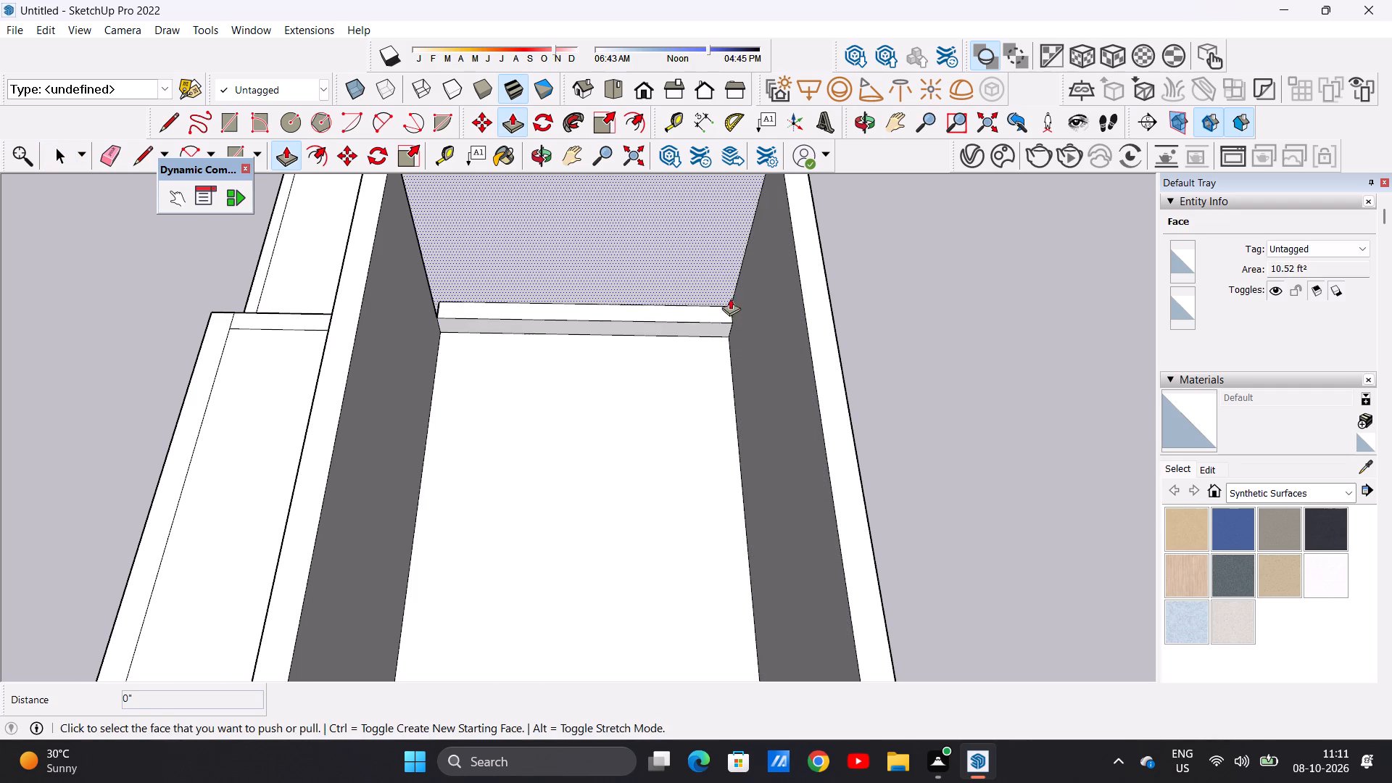
scroll(718, 308, "up", 2)
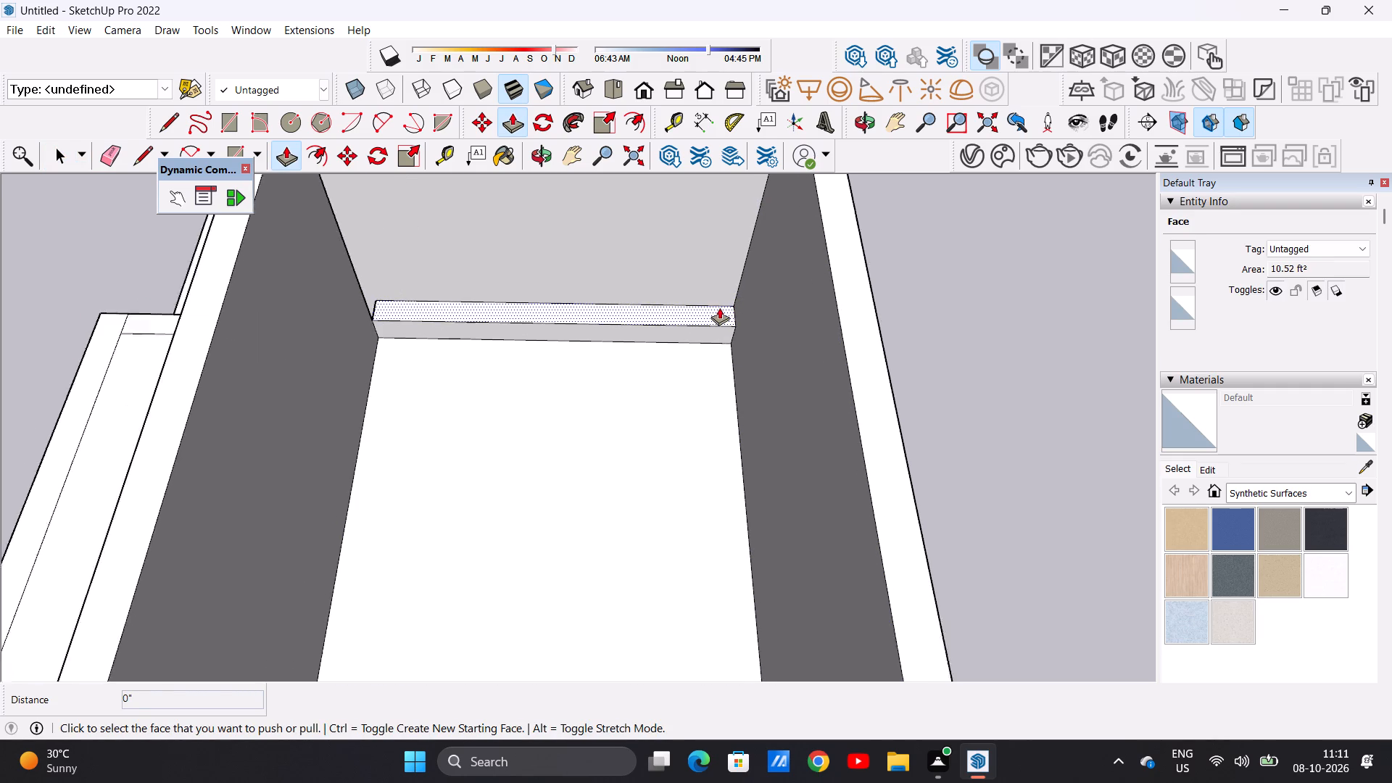
scroll(719, 307, "up", 2)
left_click(710, 314)
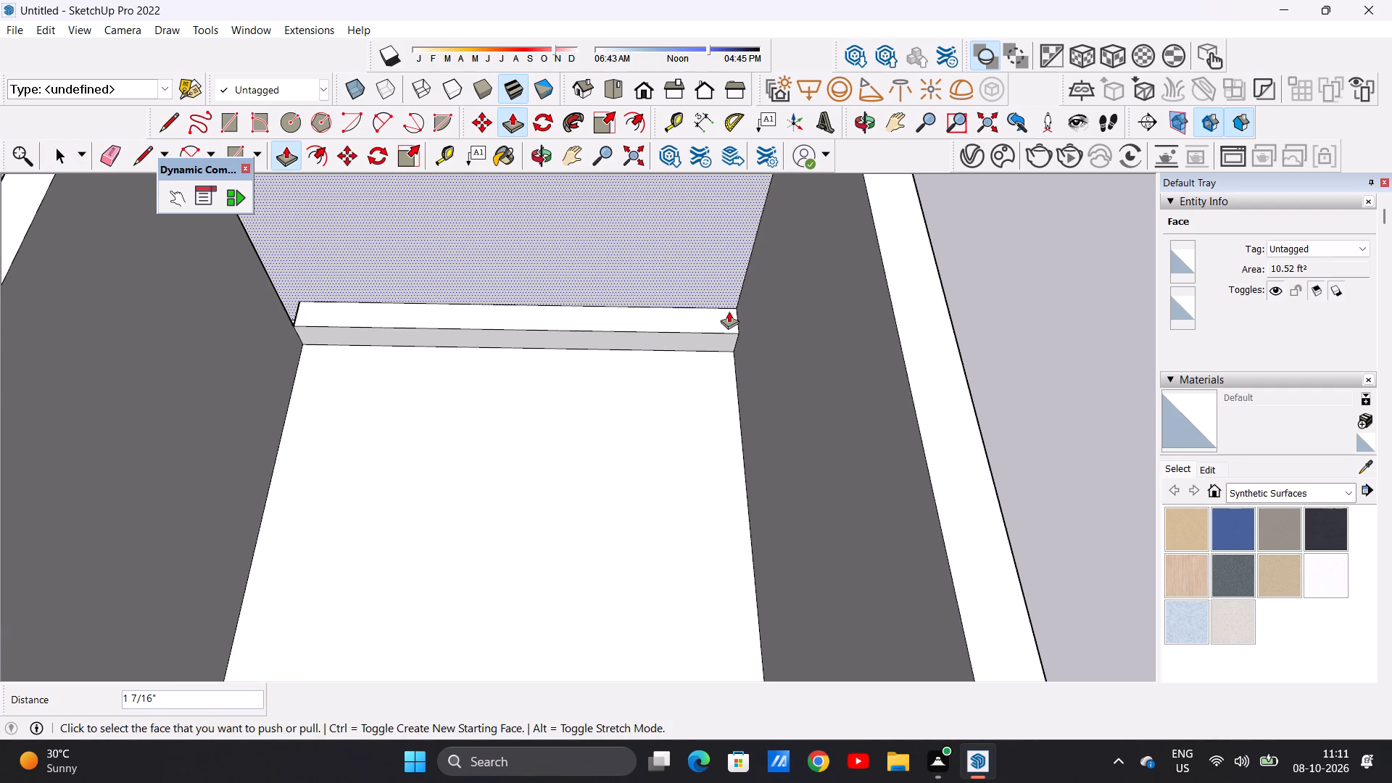
left_click(724, 313)
scroll(727, 284, "up", 1)
scroll(727, 284, "down", 1)
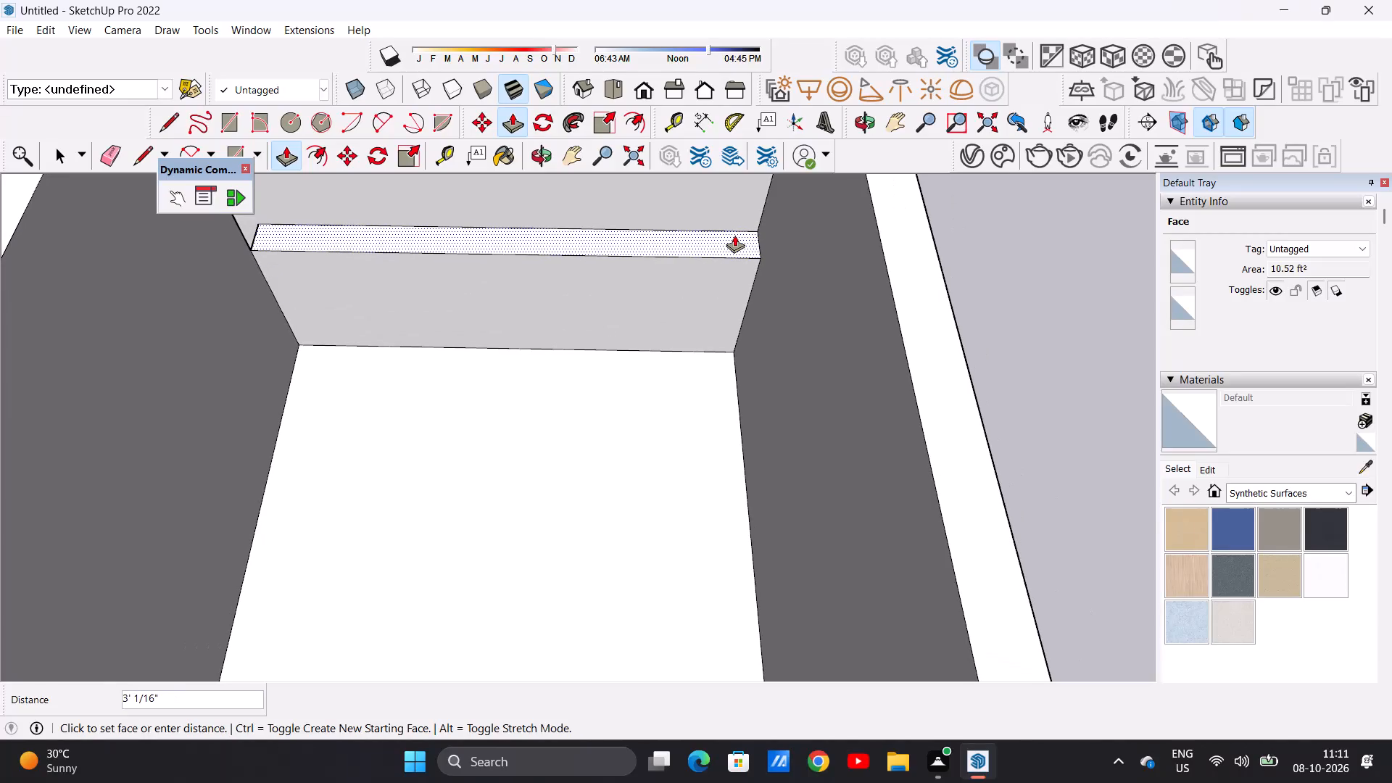
type("10'")
key("Return")
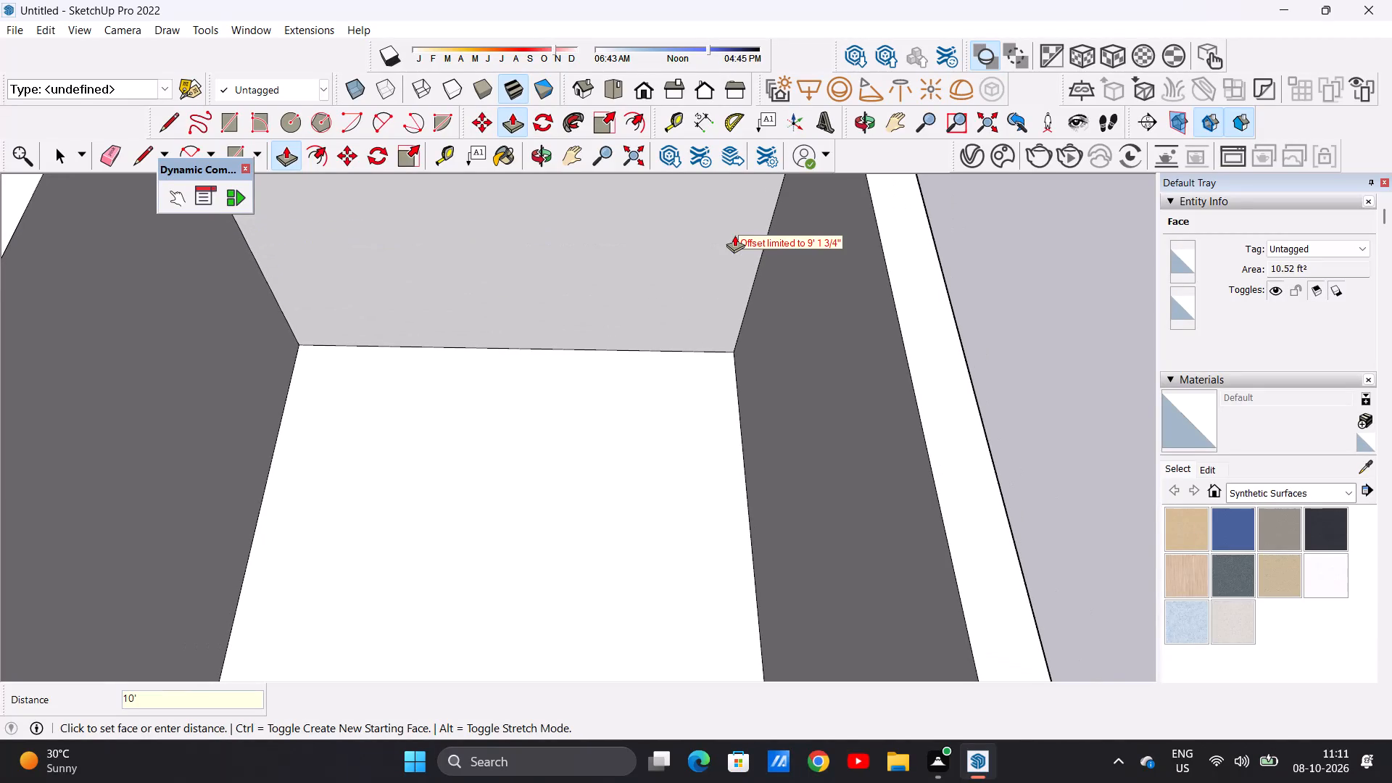
key("space")
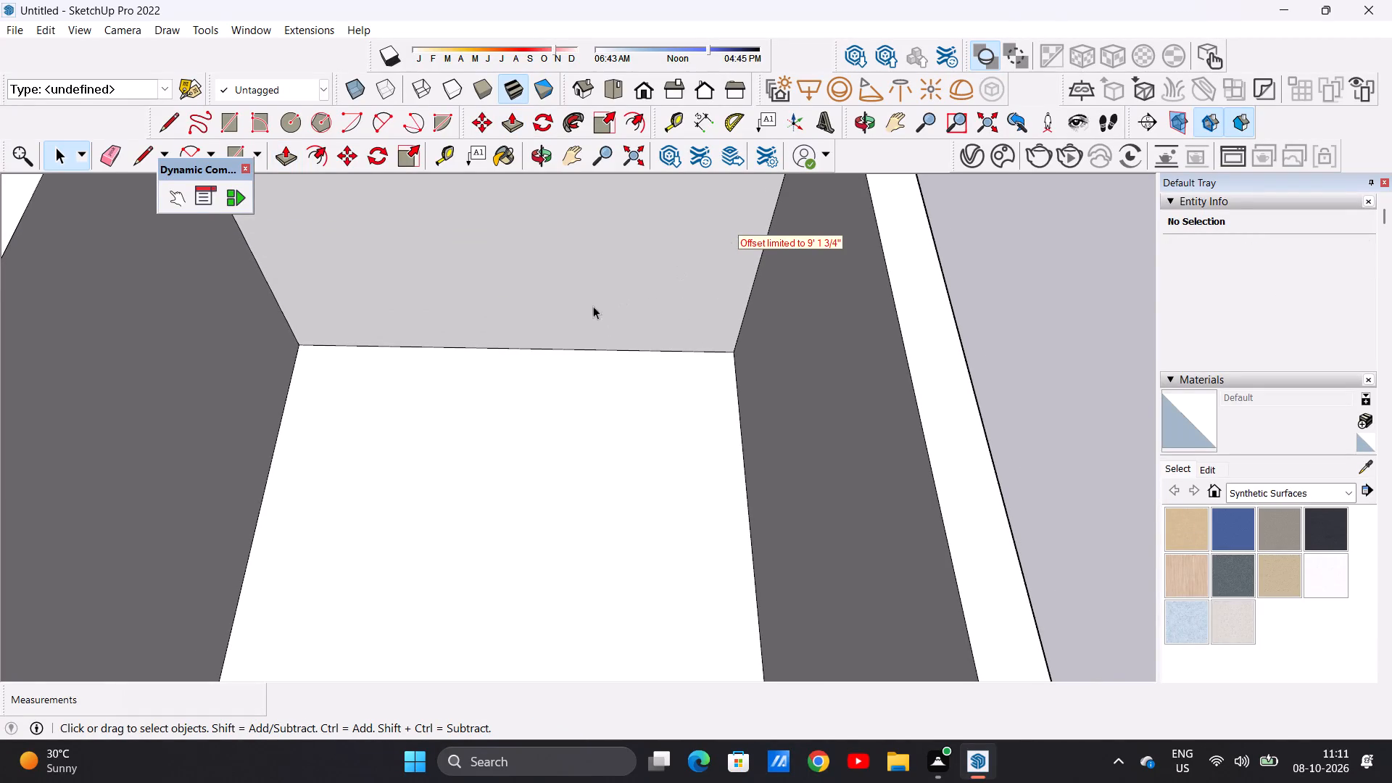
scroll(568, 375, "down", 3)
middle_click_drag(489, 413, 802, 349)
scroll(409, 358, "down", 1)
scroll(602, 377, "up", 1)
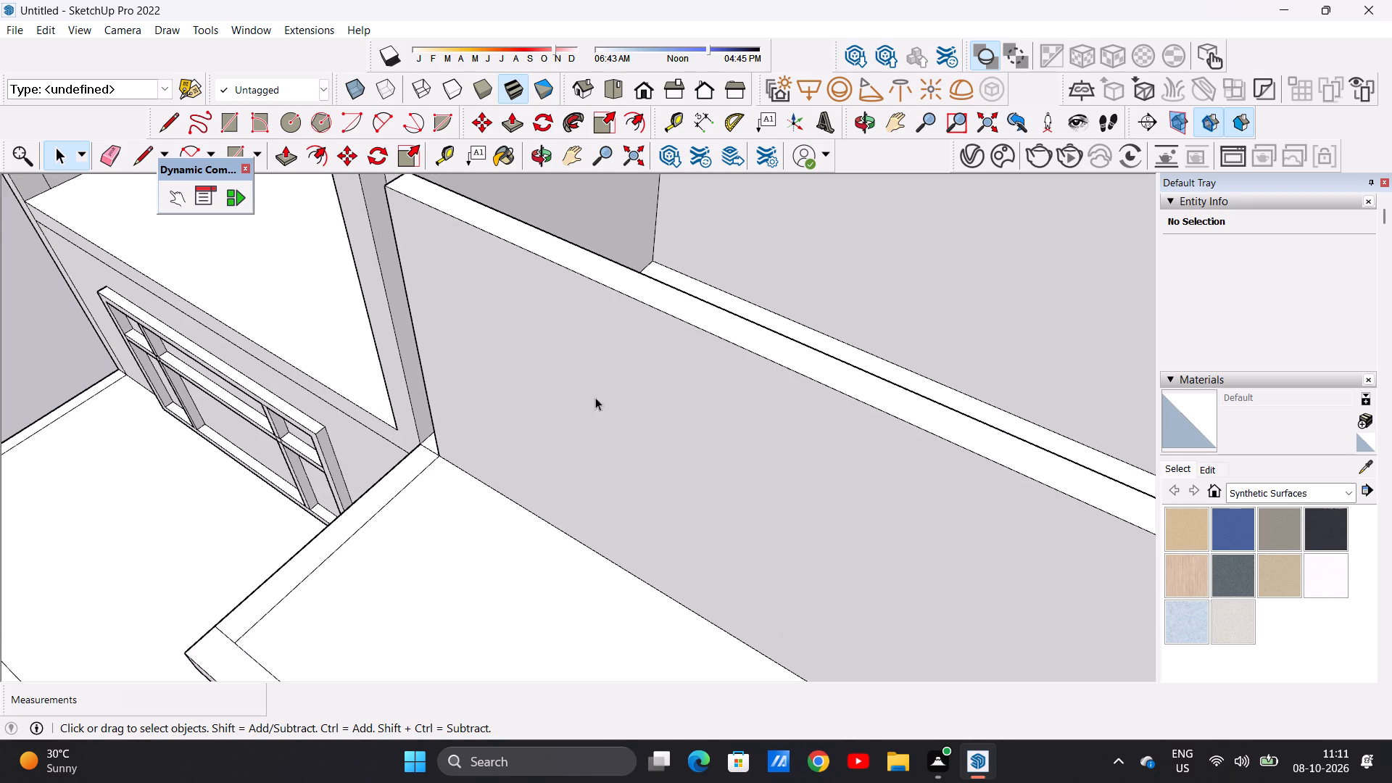
Push/Pull the remaining floor face in the gap between the partition wall and the cross wall's end upward by 10'.
scroll(595, 397, "up", 1)
scroll(568, 407, "down", 2)
scroll(489, 383, "down", 5)
middle_click_drag(391, 361, 597, 317)
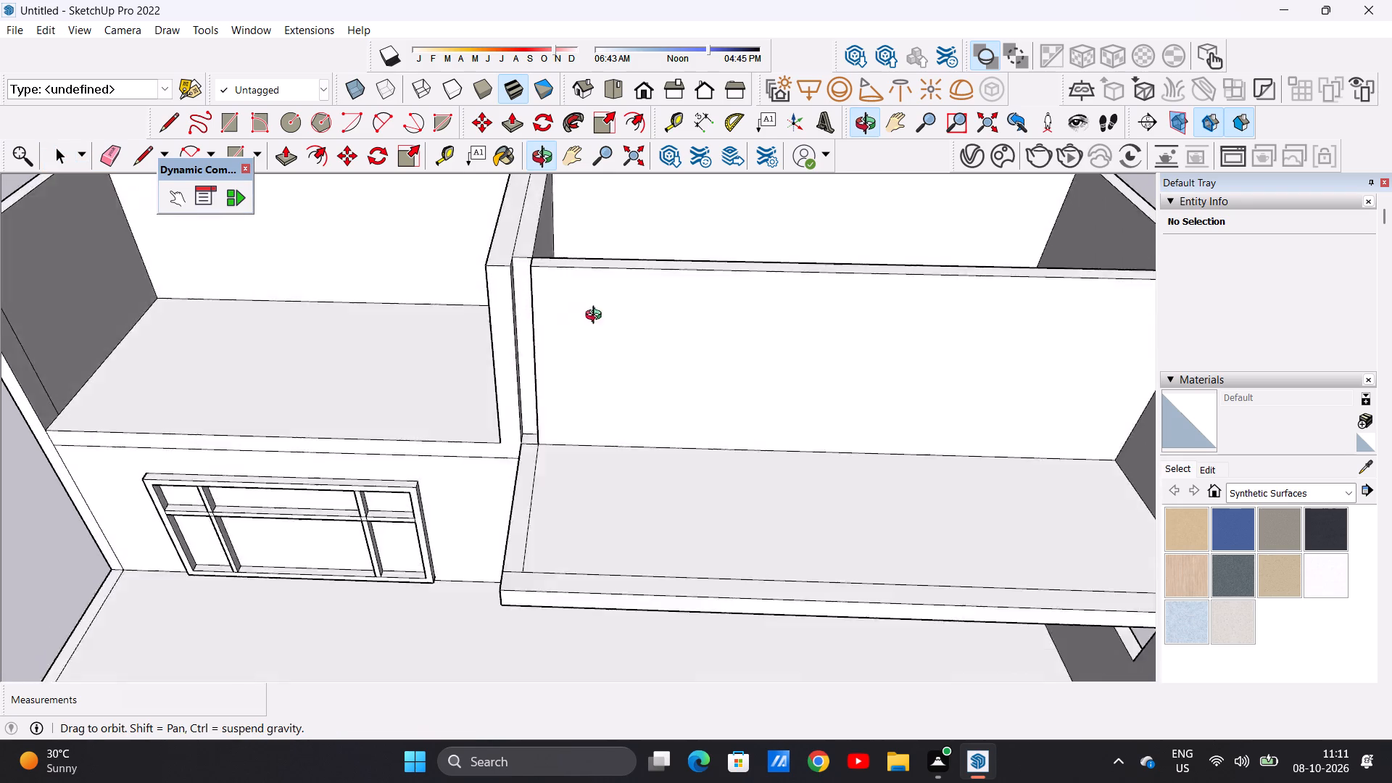
middle_click_drag(597, 317, 581, 365)
scroll(525, 475, "up", 1)
scroll(524, 468, "down", 1)
scroll(525, 465, "up", 2)
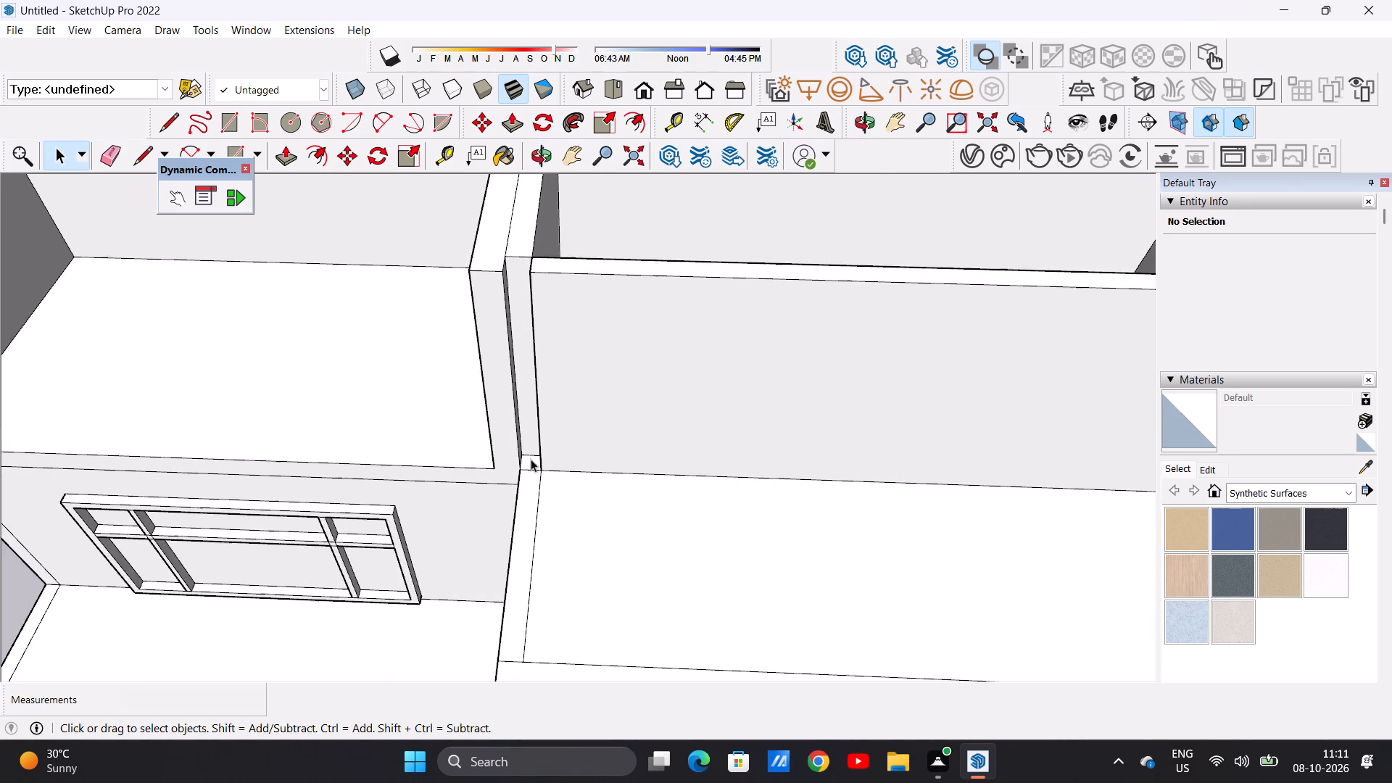
scroll(531, 468, "down", 1)
scroll(525, 473, "up", 10)
scroll(525, 458, "down", 1)
scroll(534, 450, "up", 3)
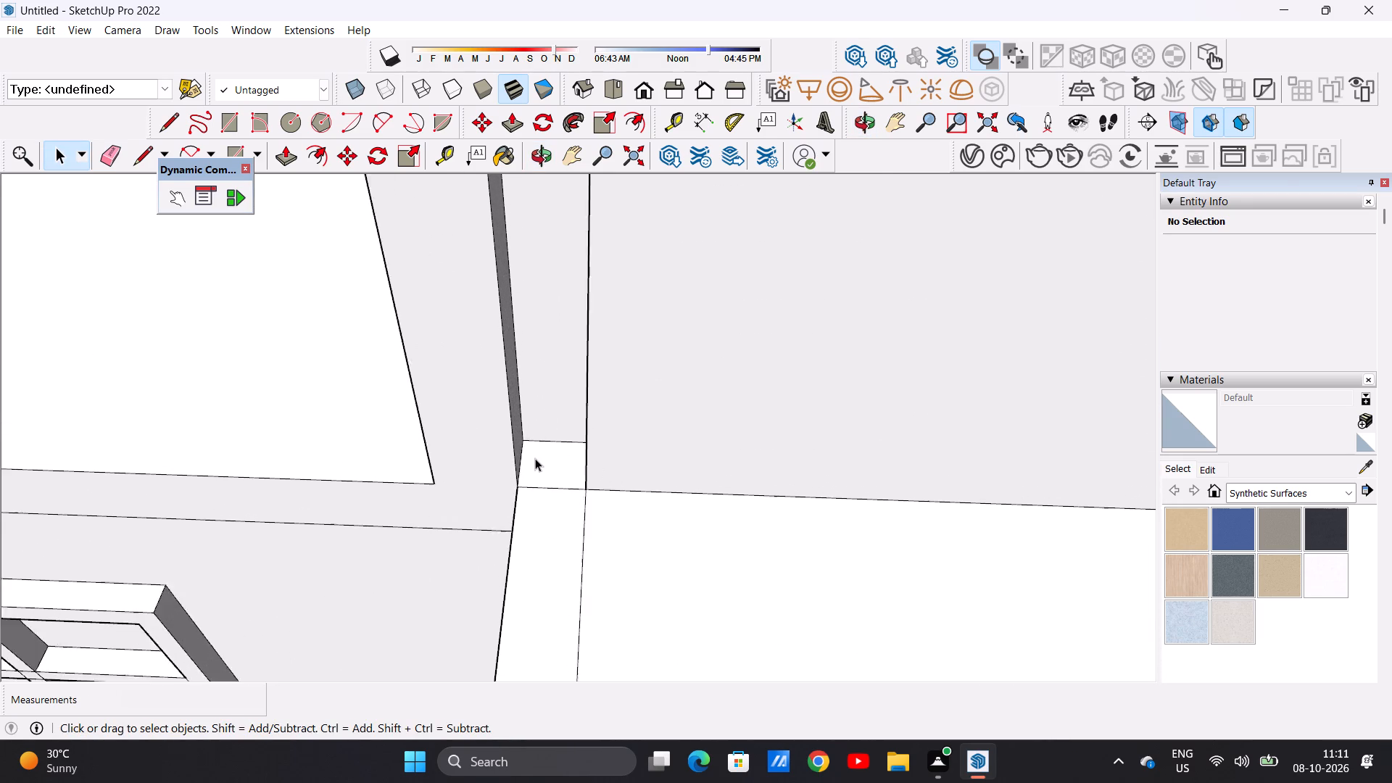
scroll(535, 458, "down", 1)
scroll(535, 458, "up", 2)
key("p")
left_click(558, 460)
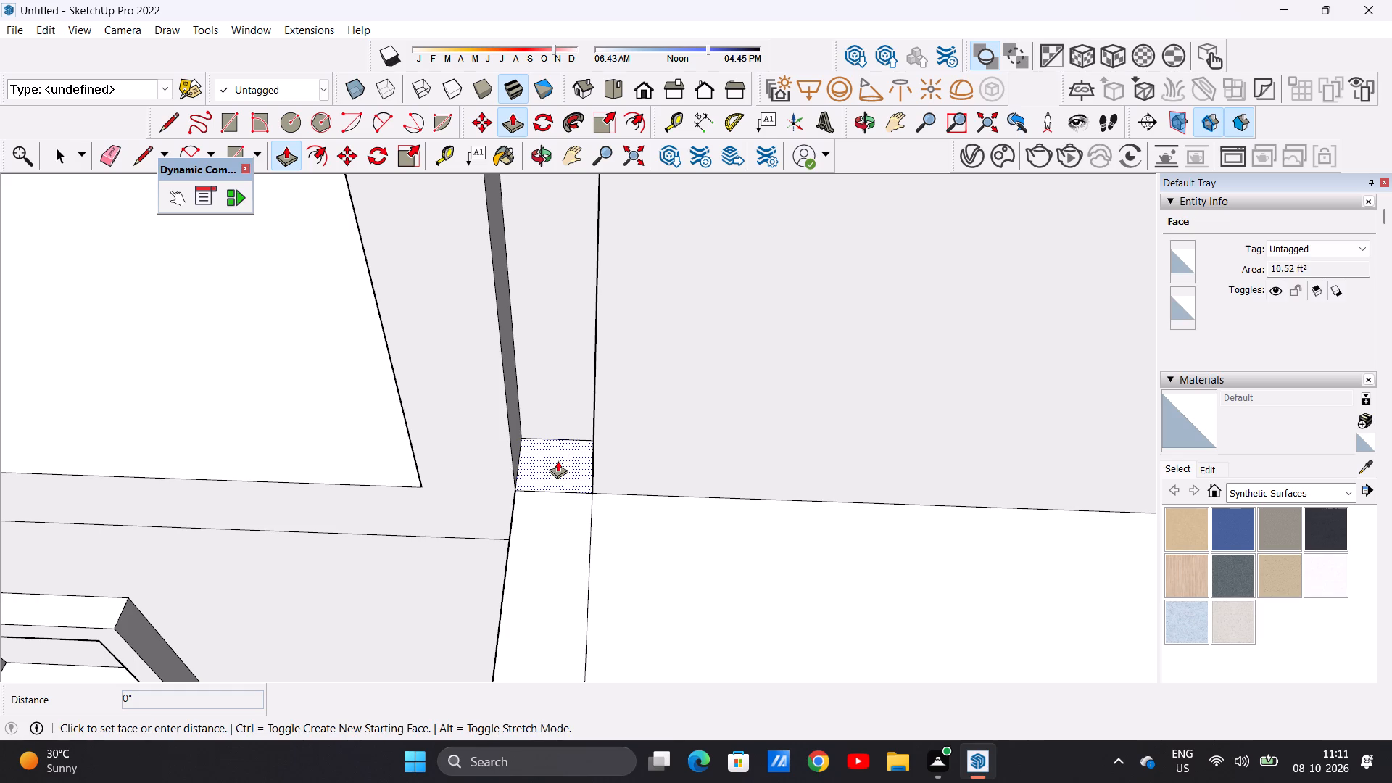
type("10'")
key("Return")
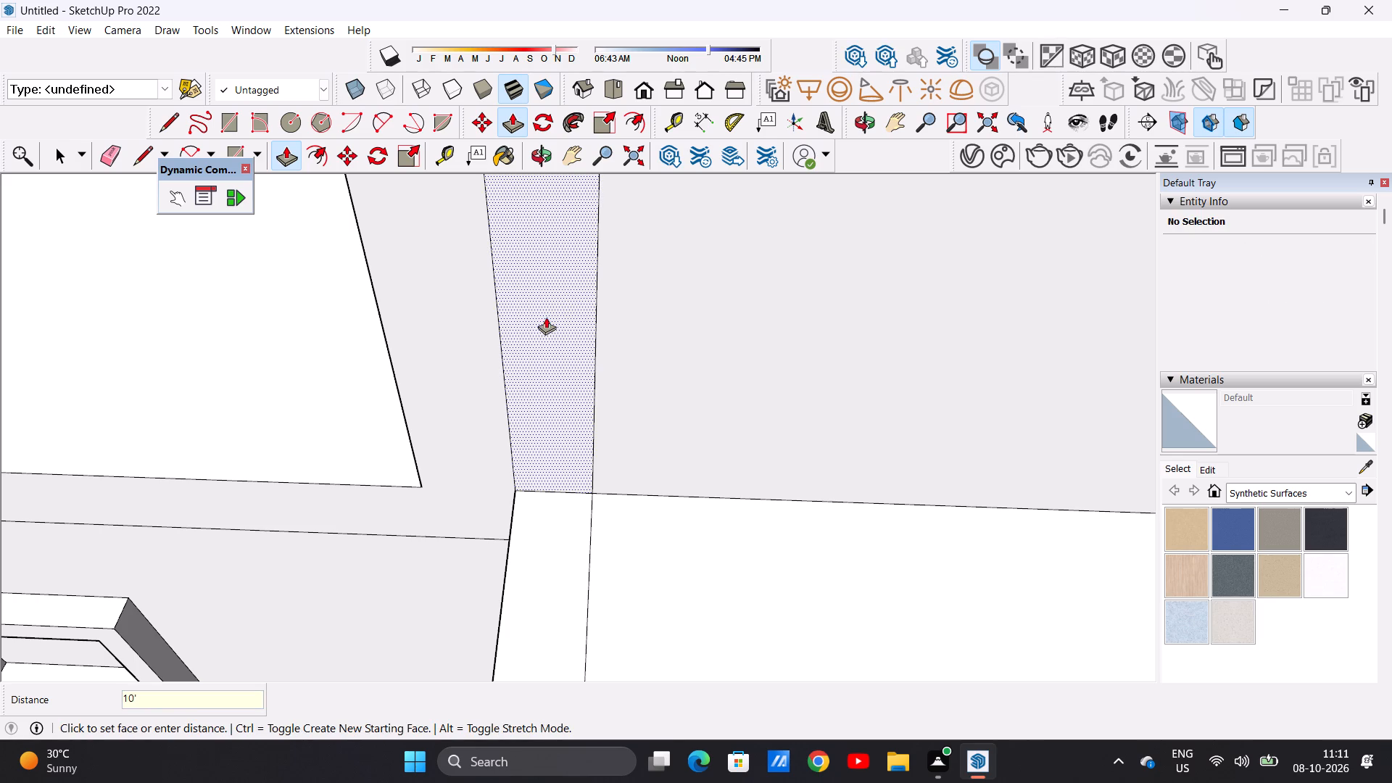
key("space")
Examine the filled wall junction and the overall layout of the upper-storey walls from the front and above.
scroll(551, 440, "down", 1)
scroll(545, 527, "down", 2)
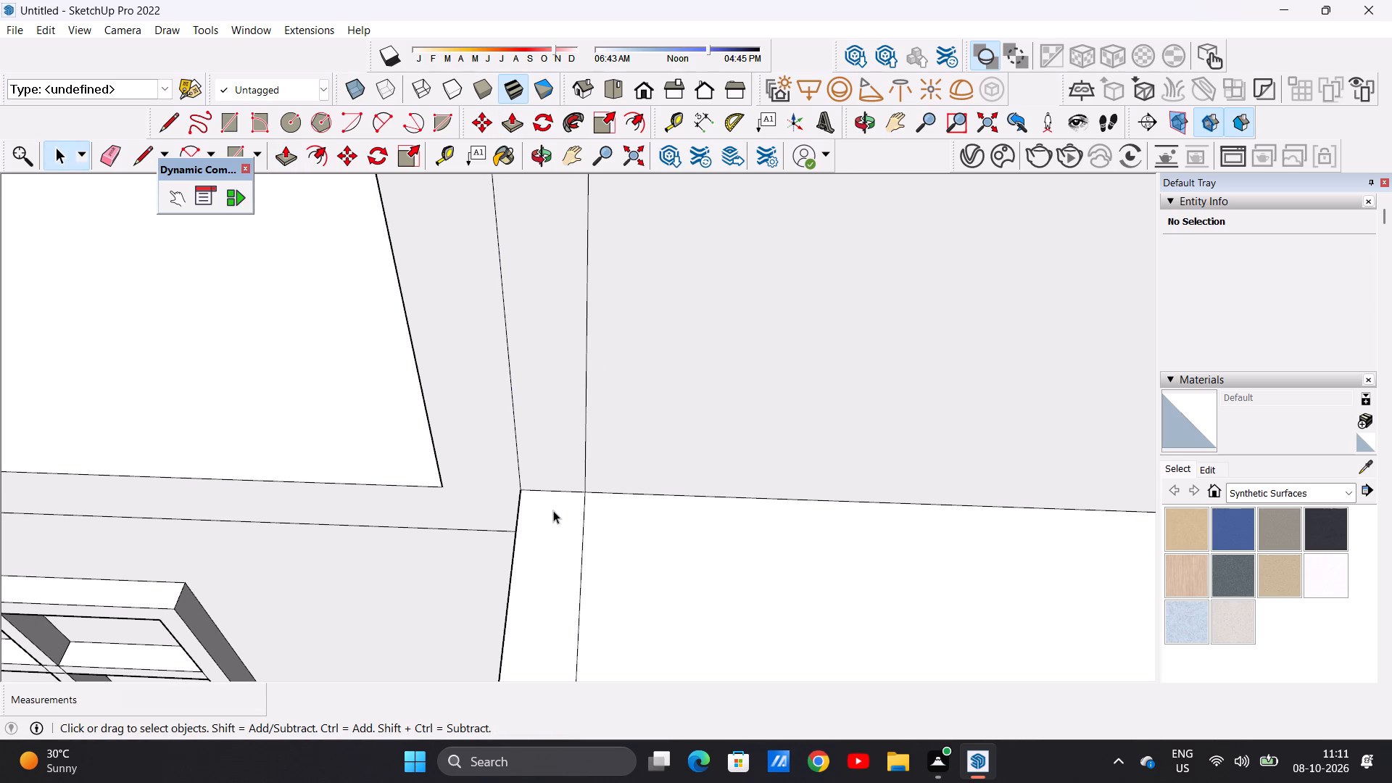
scroll(553, 510, "up", 1)
scroll(553, 510, "down", 2)
scroll(531, 539, "up", 1)
scroll(531, 539, "down", 3)
scroll(534, 542, "up", 1)
scroll(536, 543, "down", 1)
scroll(580, 601, "up", 1)
middle_click(582, 597)
middle_click(583, 594)
middle_click(588, 585)
middle_click(603, 553)
middle_click_drag(605, 547, 627, 481)
scroll(637, 484, "up", 1)
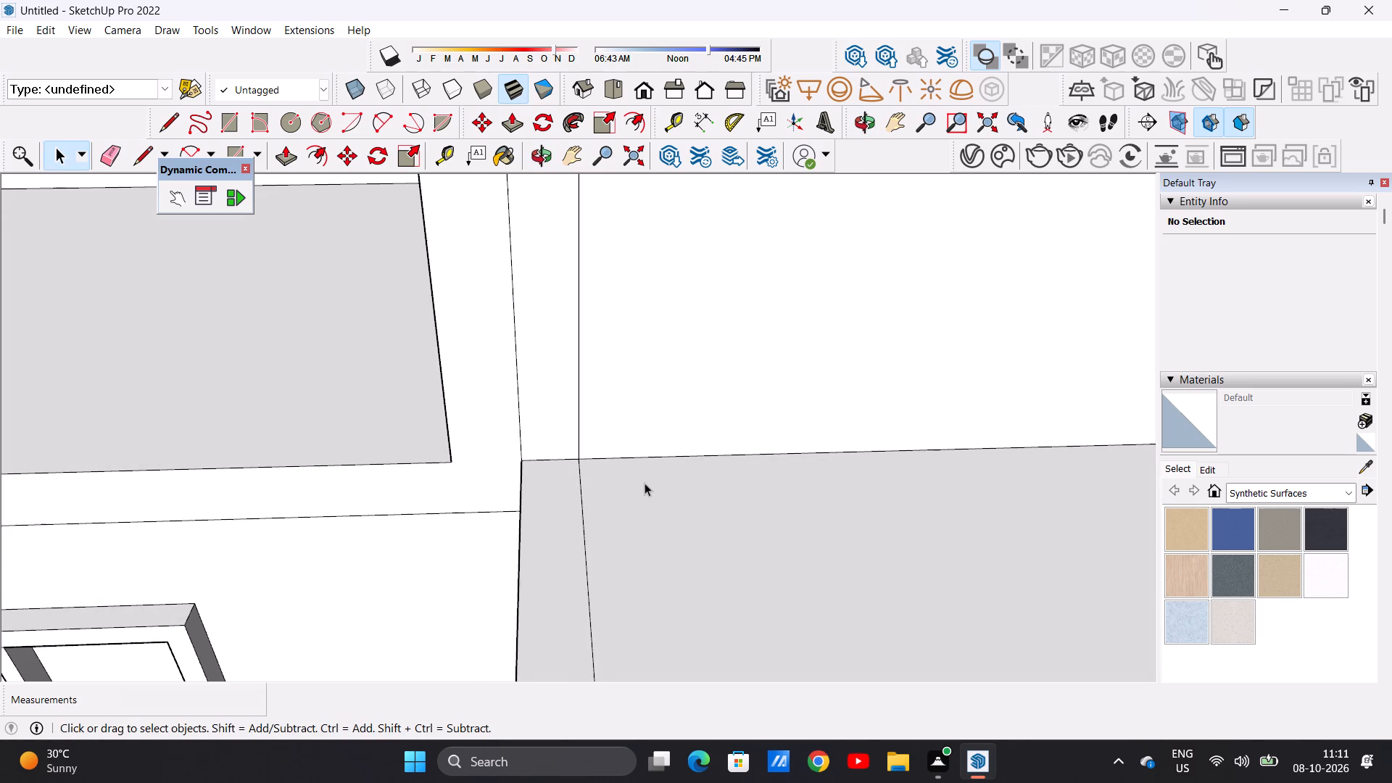
scroll(645, 483, "down", 18, "ctrl")
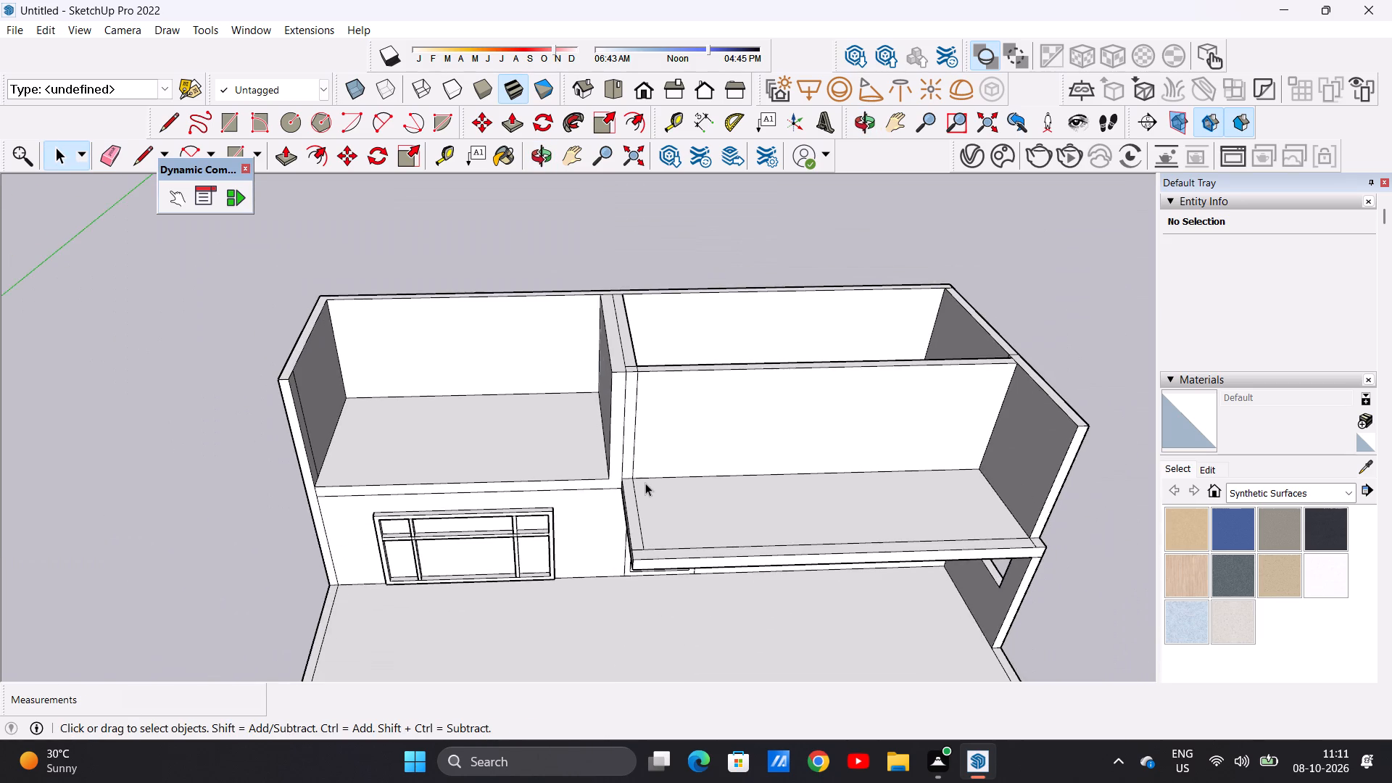
scroll(645, 483, "down", 6, "ctrl")
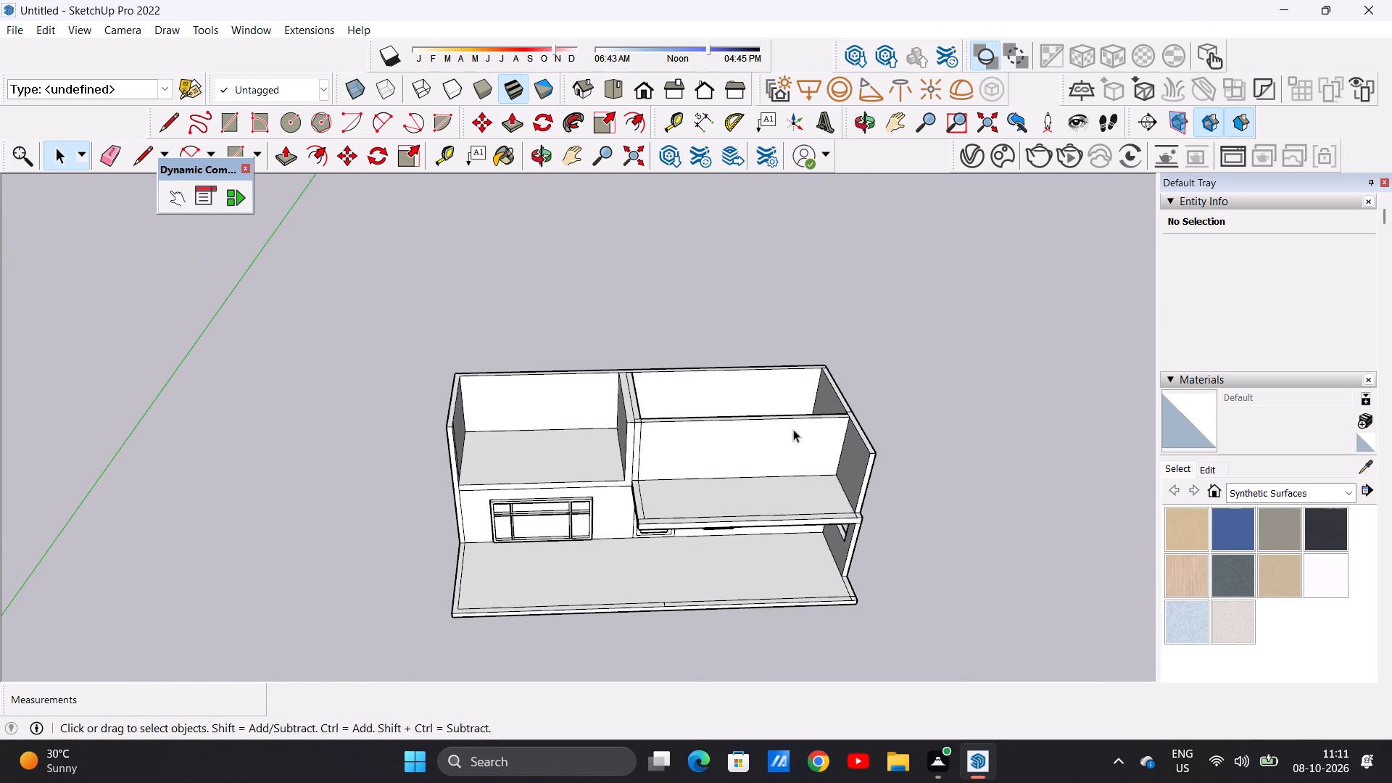
scroll(816, 483, "up", 11)
scroll(782, 441, "down", 2)
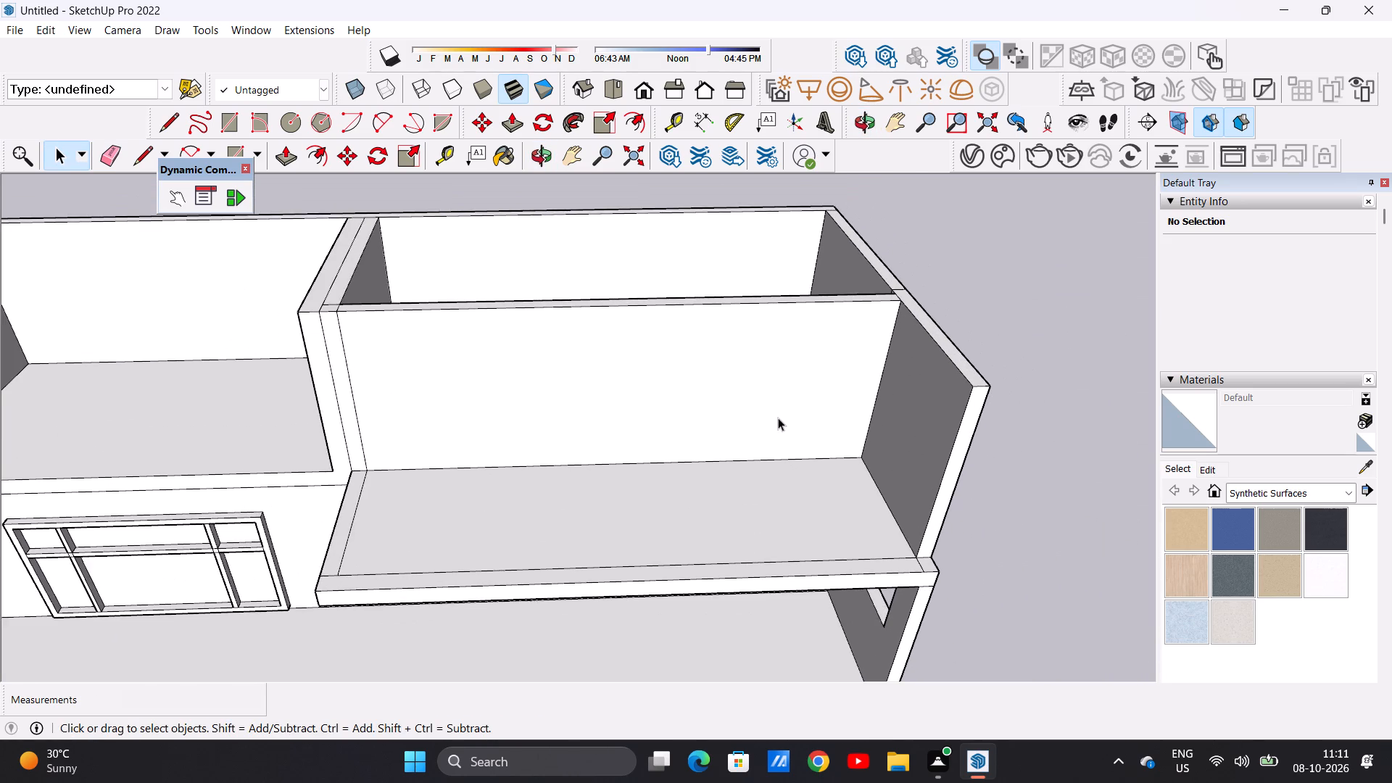
scroll(778, 418, "up", 1)
scroll(778, 418, "down", 5)
scroll(788, 423, "up", 1)
scroll(788, 423, "down", 2)
middle_click(802, 477)
middle_click_drag(801, 476, 750, 363)
middle_click(749, 362)
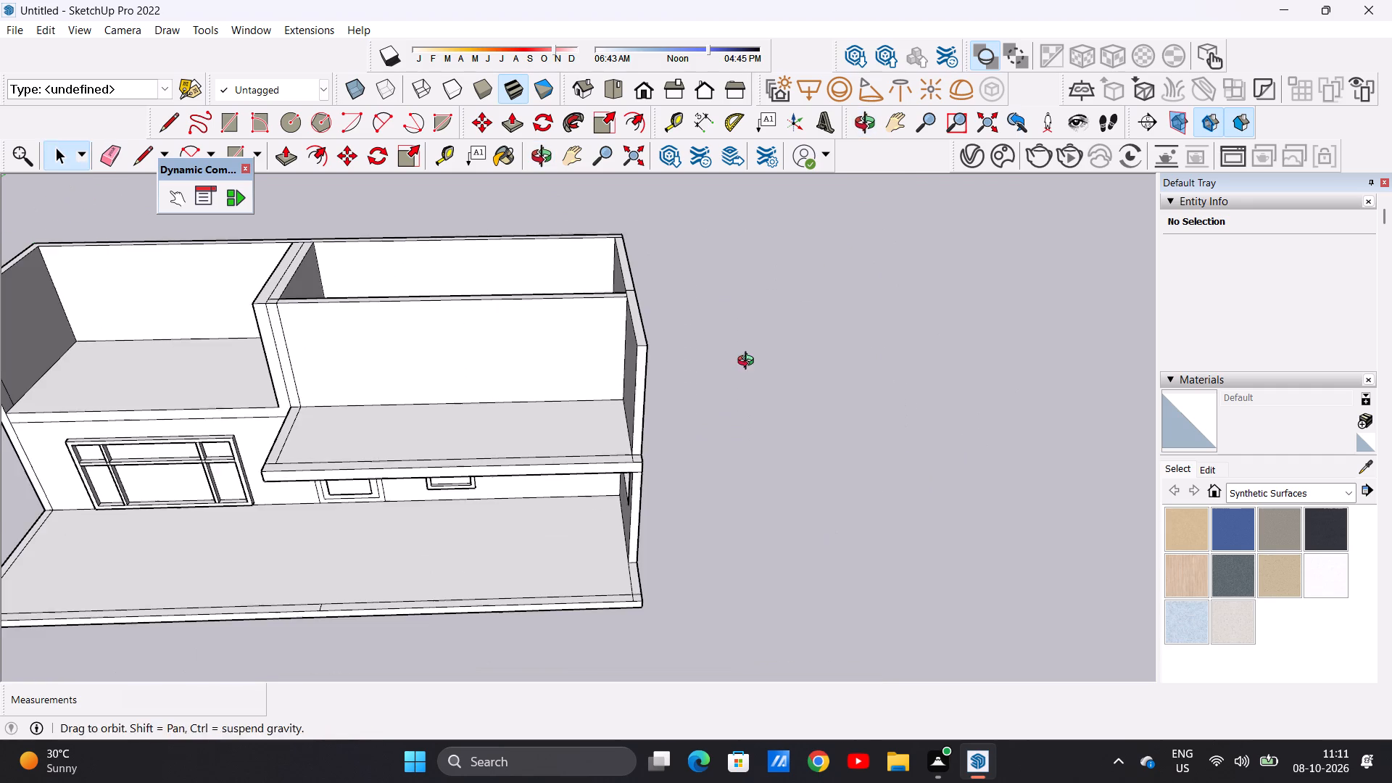
middle_click_drag(514, 386, 542, 327)
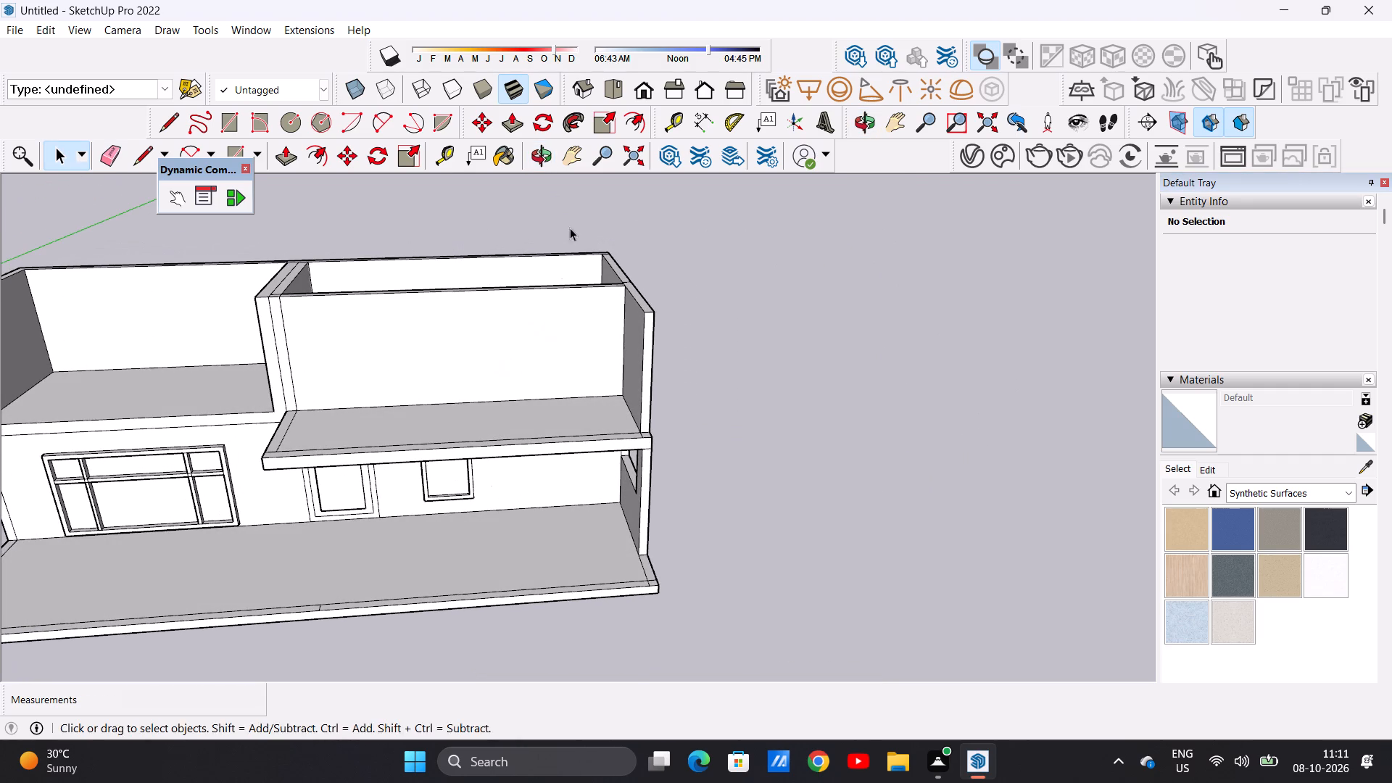
In the front view, draw a full-height rectangle about 11' 4" wide and 10' high on the middle of the cross wall's front face.
left_click(650, 93)
scroll(757, 329, "up", 1)
scroll(757, 329, "down", 1)
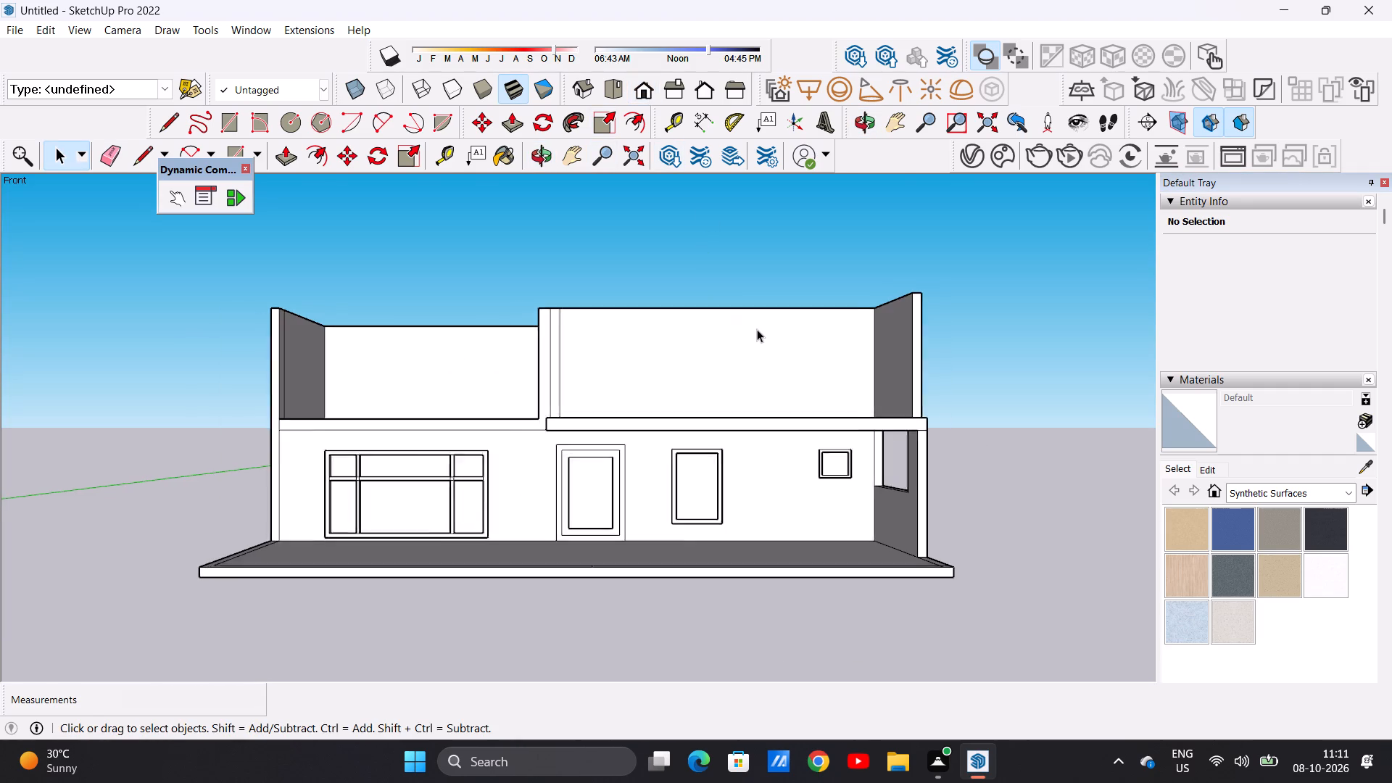
scroll(757, 329, "up", 9)
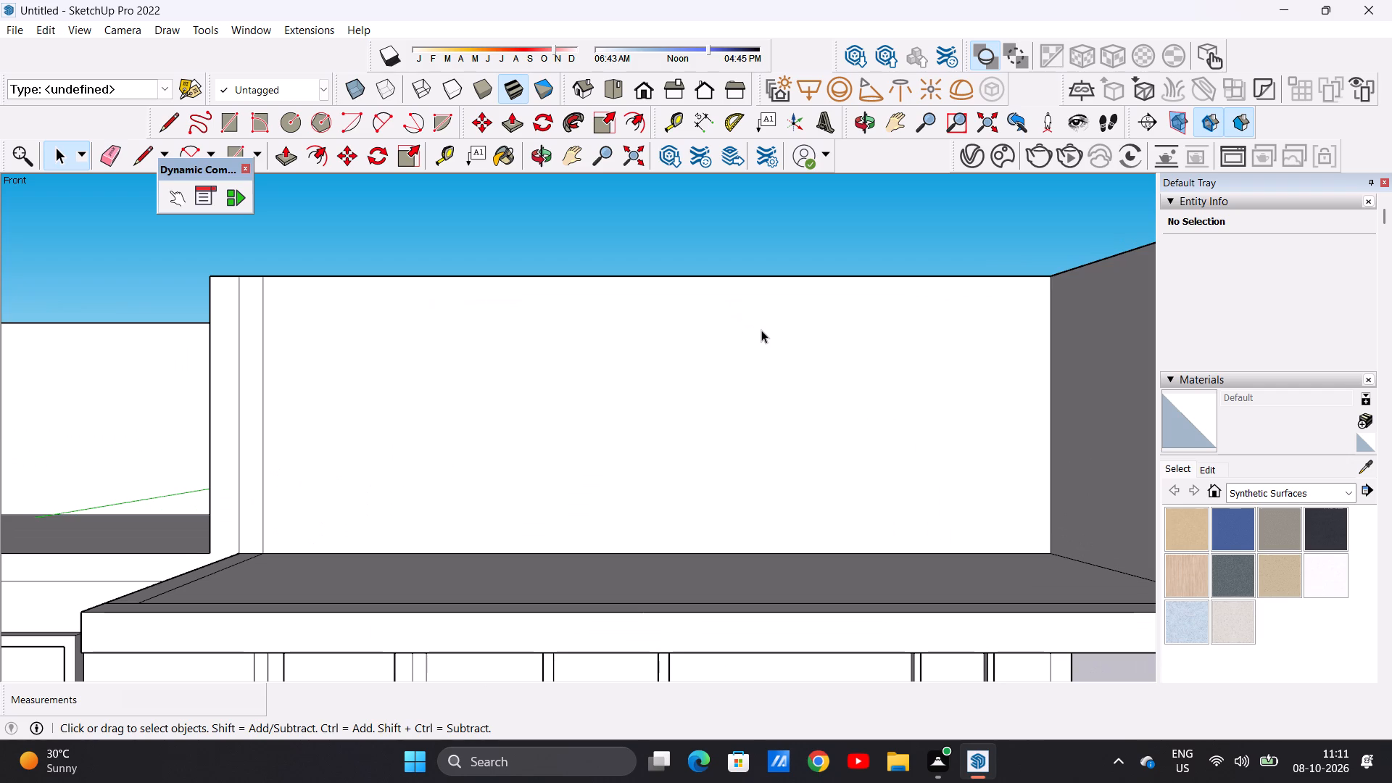
key("r")
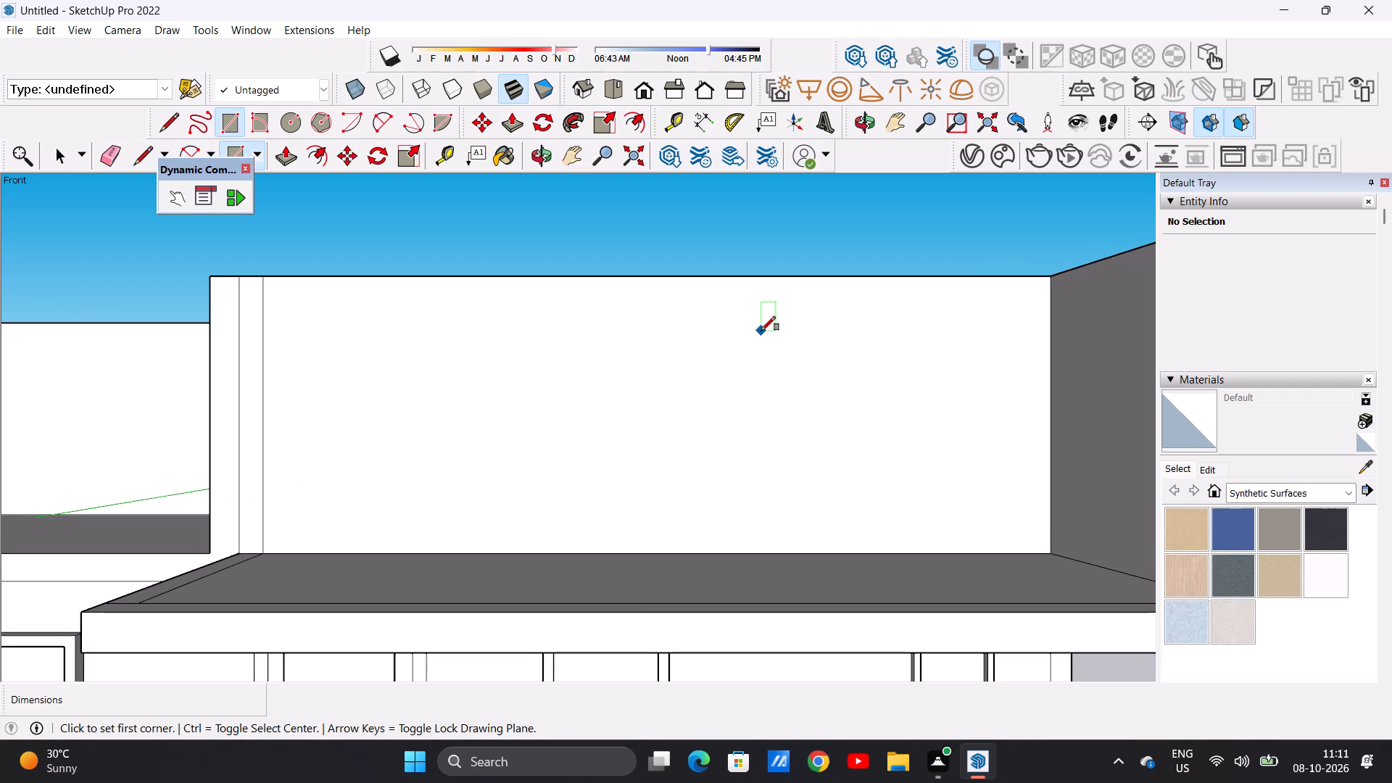
key("space")
type("e")
key("space")
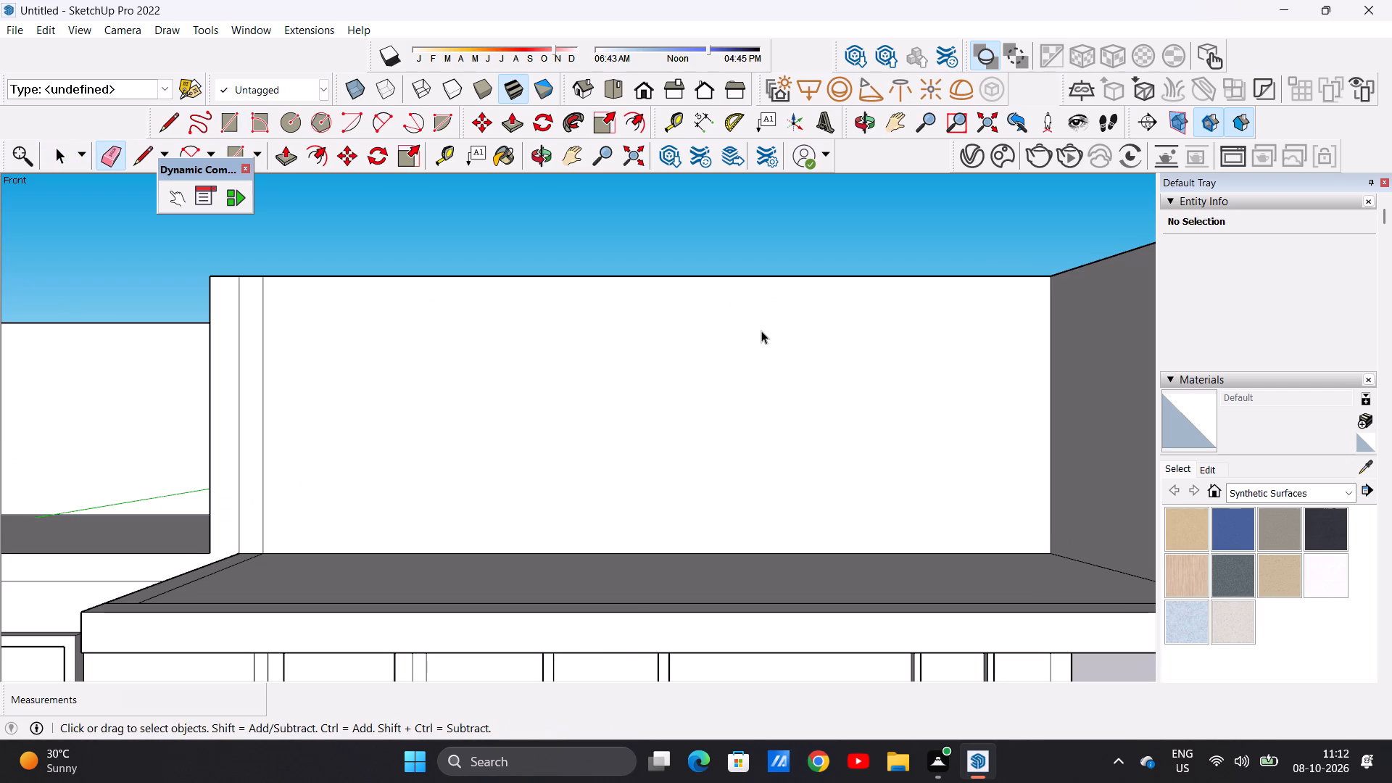
type("r")
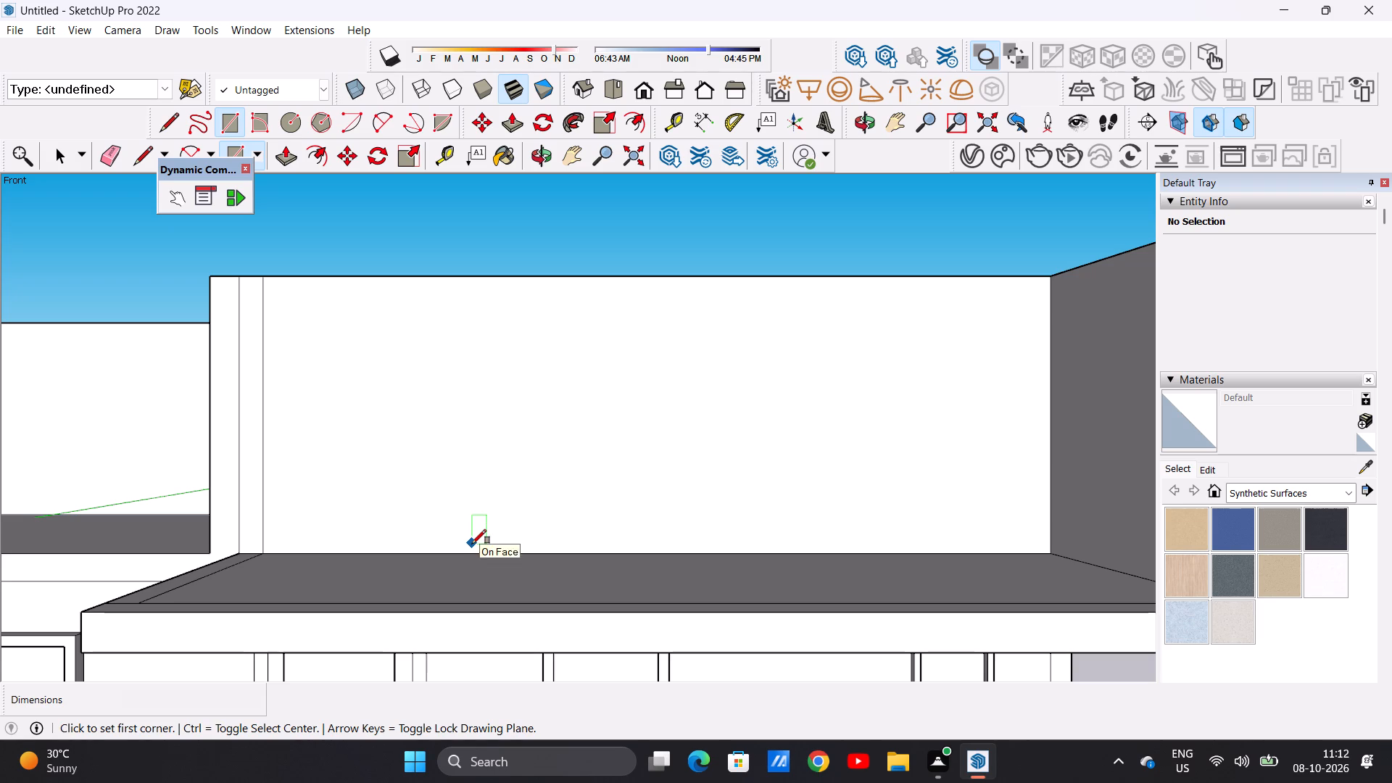
scroll(488, 536, "down", 5)
scroll(488, 536, "up", 1)
scroll(488, 536, "down", 1)
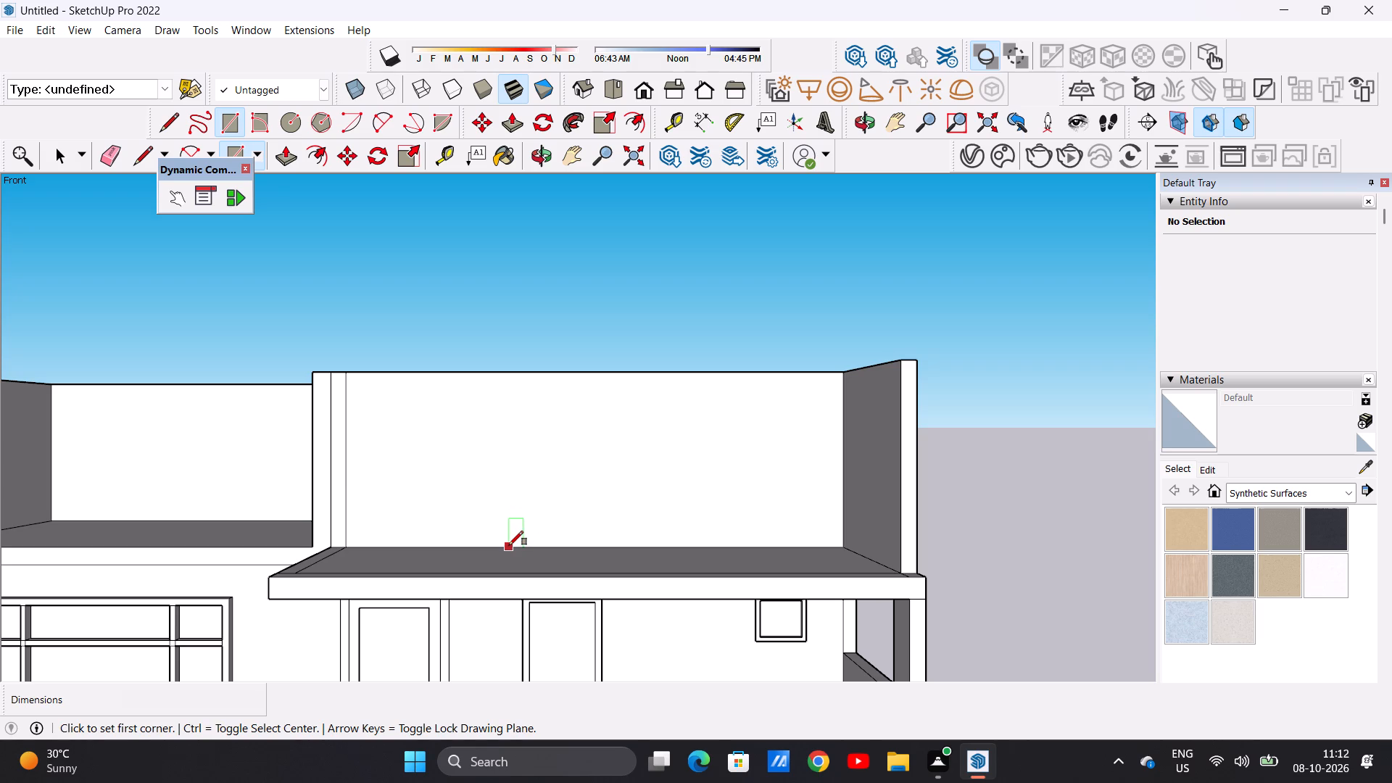
left_click(509, 545)
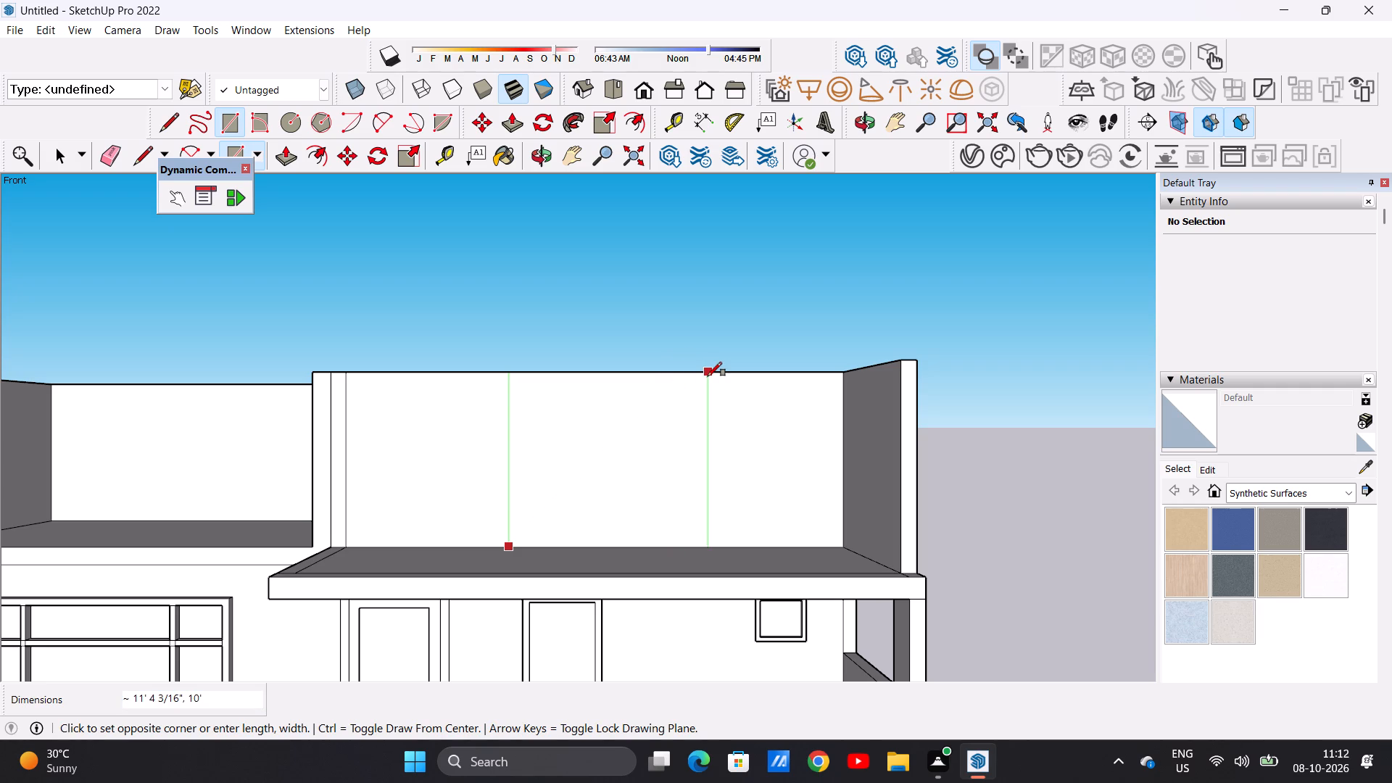
left_click(708, 376)
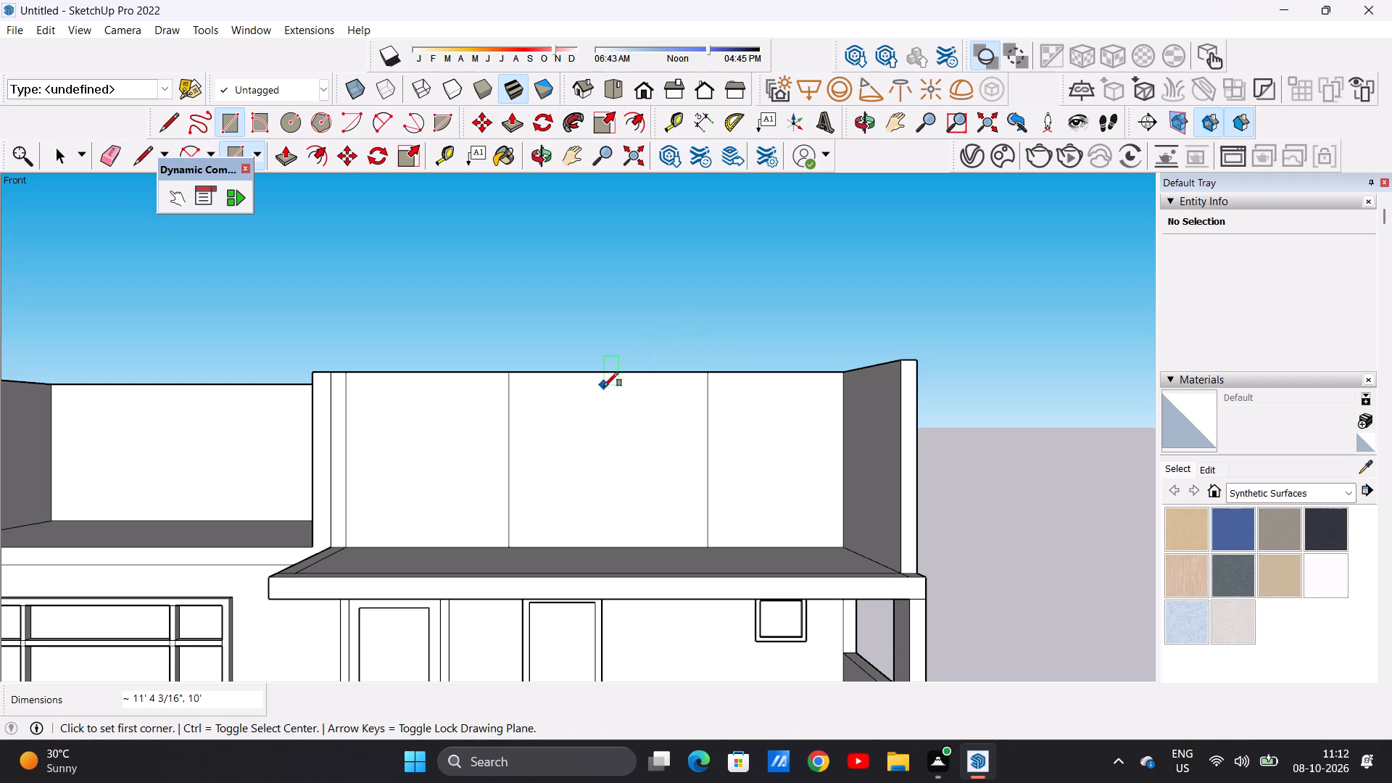
key("space")
Push/Pull the rectangle on the cross wall's front face outward a short distance to form a projecting full-height panel.
middle_click_drag(481, 401, 573, 534)
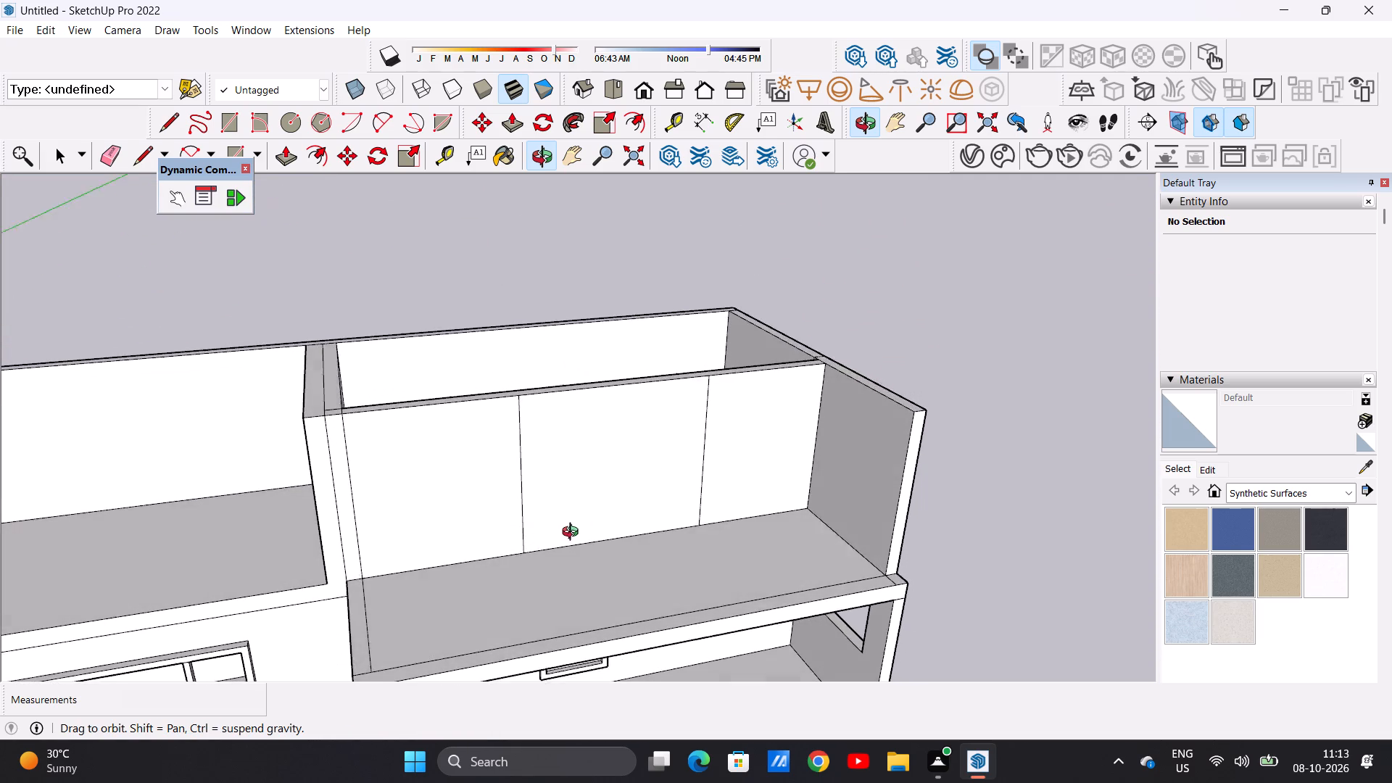
middle_click_drag(573, 534, 568, 547)
scroll(573, 481, "up", 1)
scroll(573, 481, "down", 1)
scroll(573, 481, "up", 1)
scroll(573, 481, "down", 1)
scroll(573, 473, "up", 4)
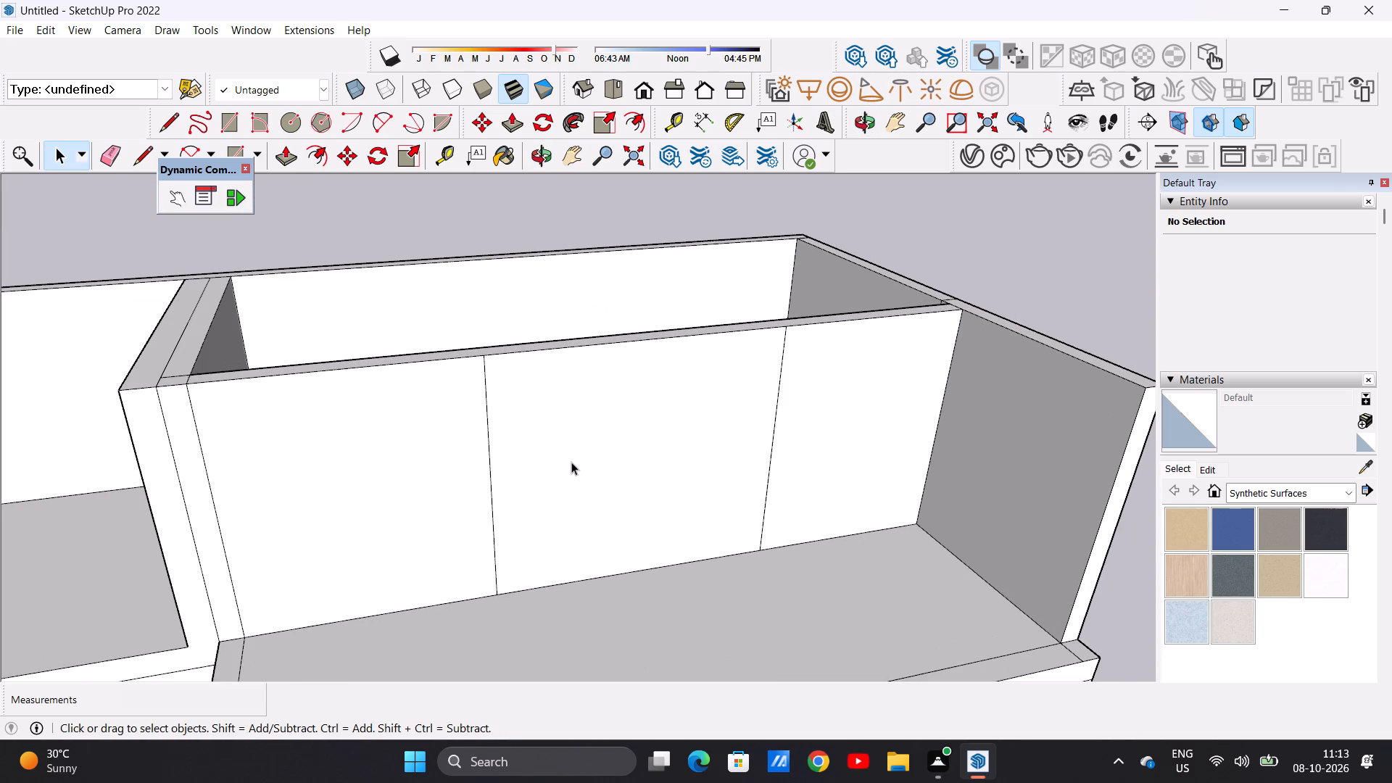
key("p")
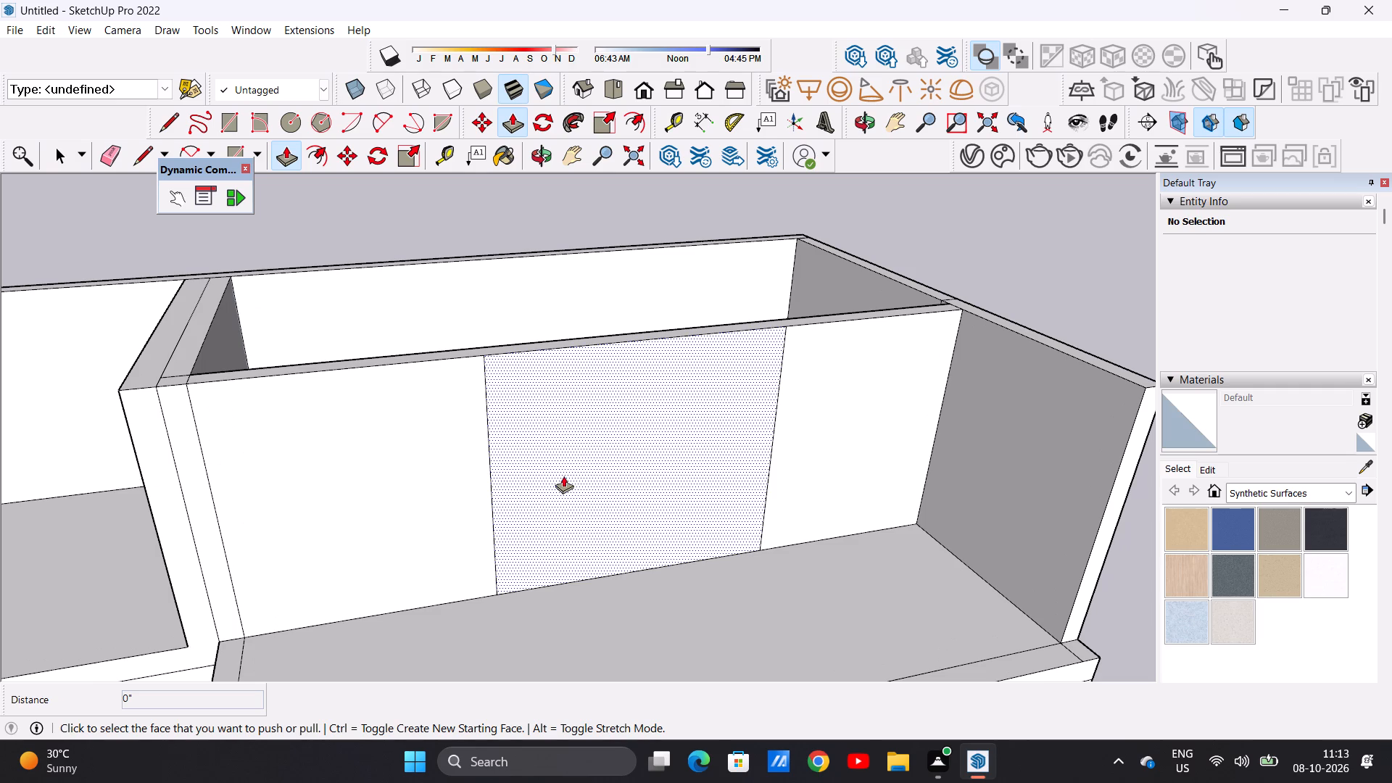
middle_click(502, 431)
middle_click_drag(504, 439, 685, 510)
scroll(652, 477, "up", 3)
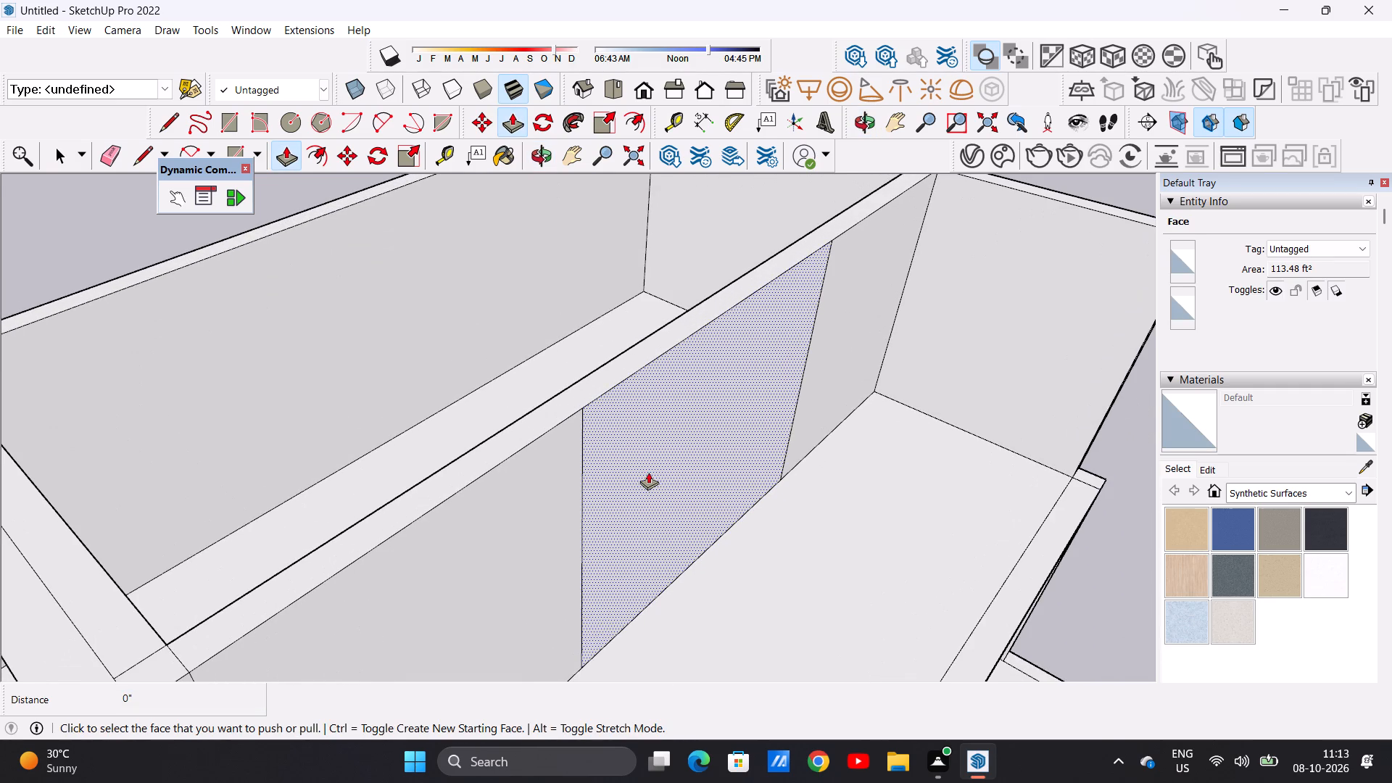
left_click(646, 472)
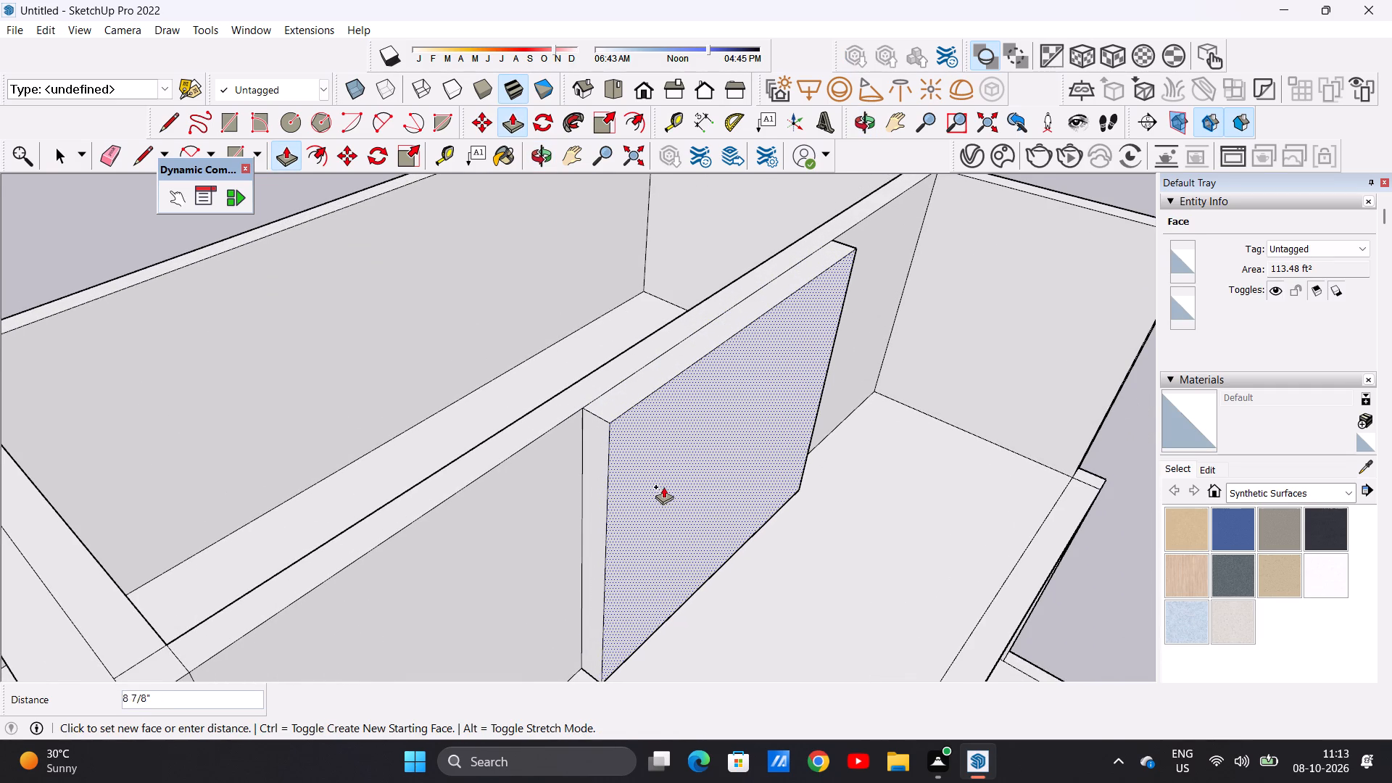
left_click(663, 486)
key("space")
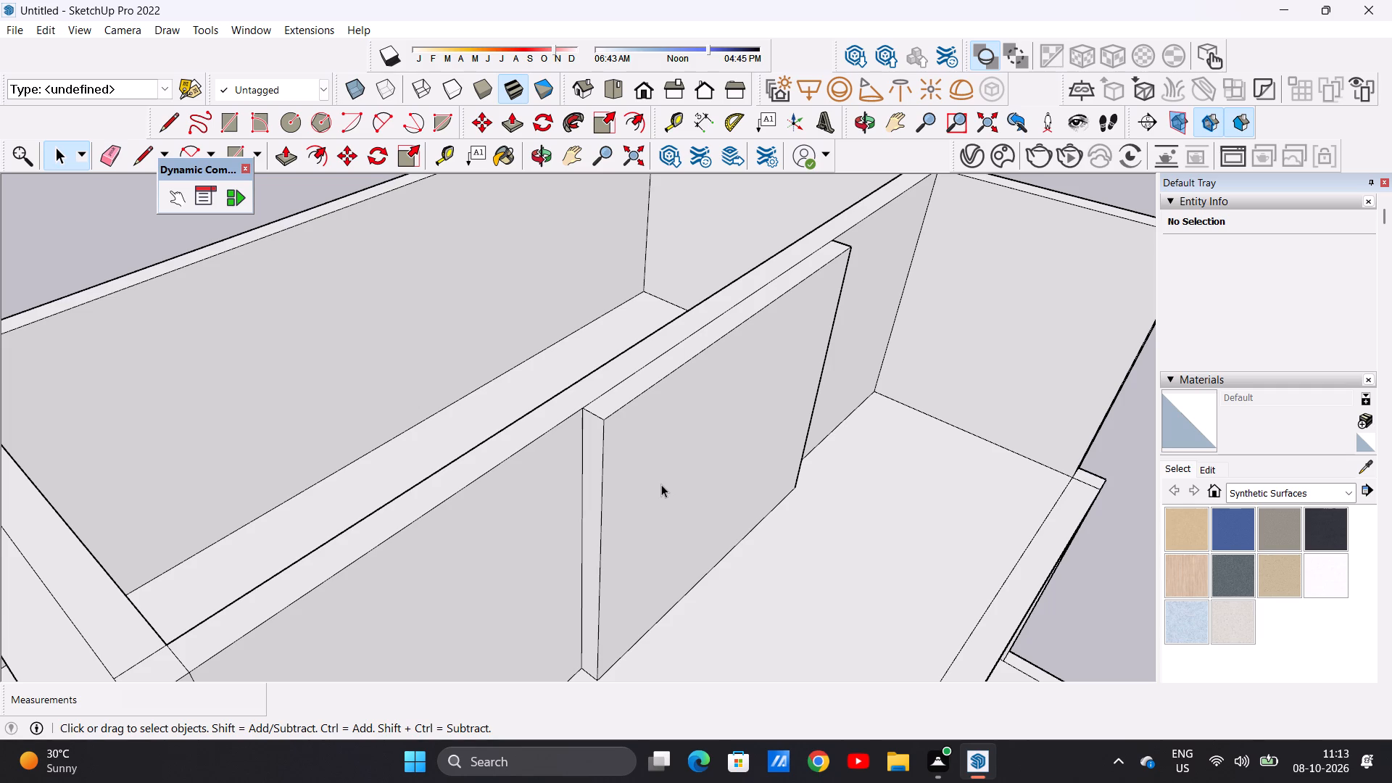
Examine the projecting panel and the adjoining cross and partition walls from above, the side and the front.
scroll(658, 465, "down", 2)
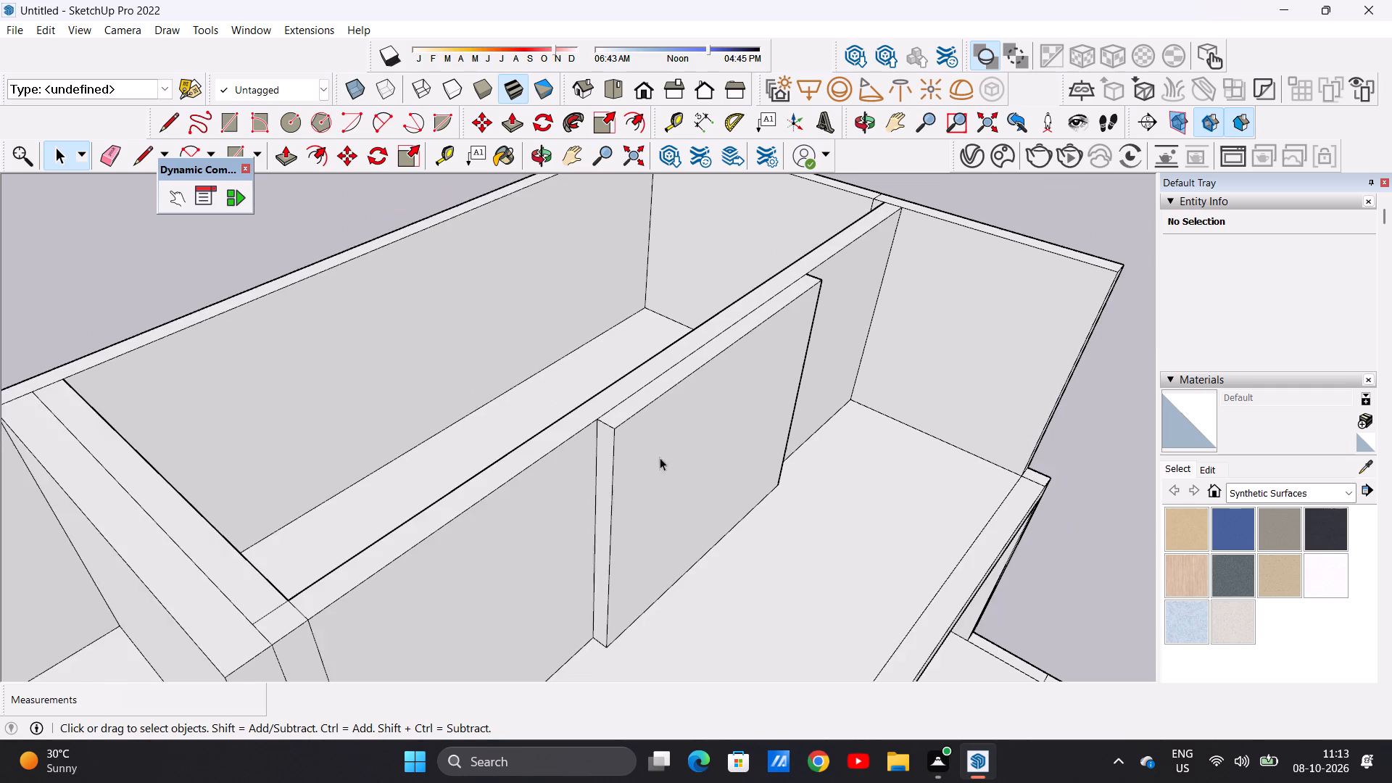
scroll(660, 457, "down", 5)
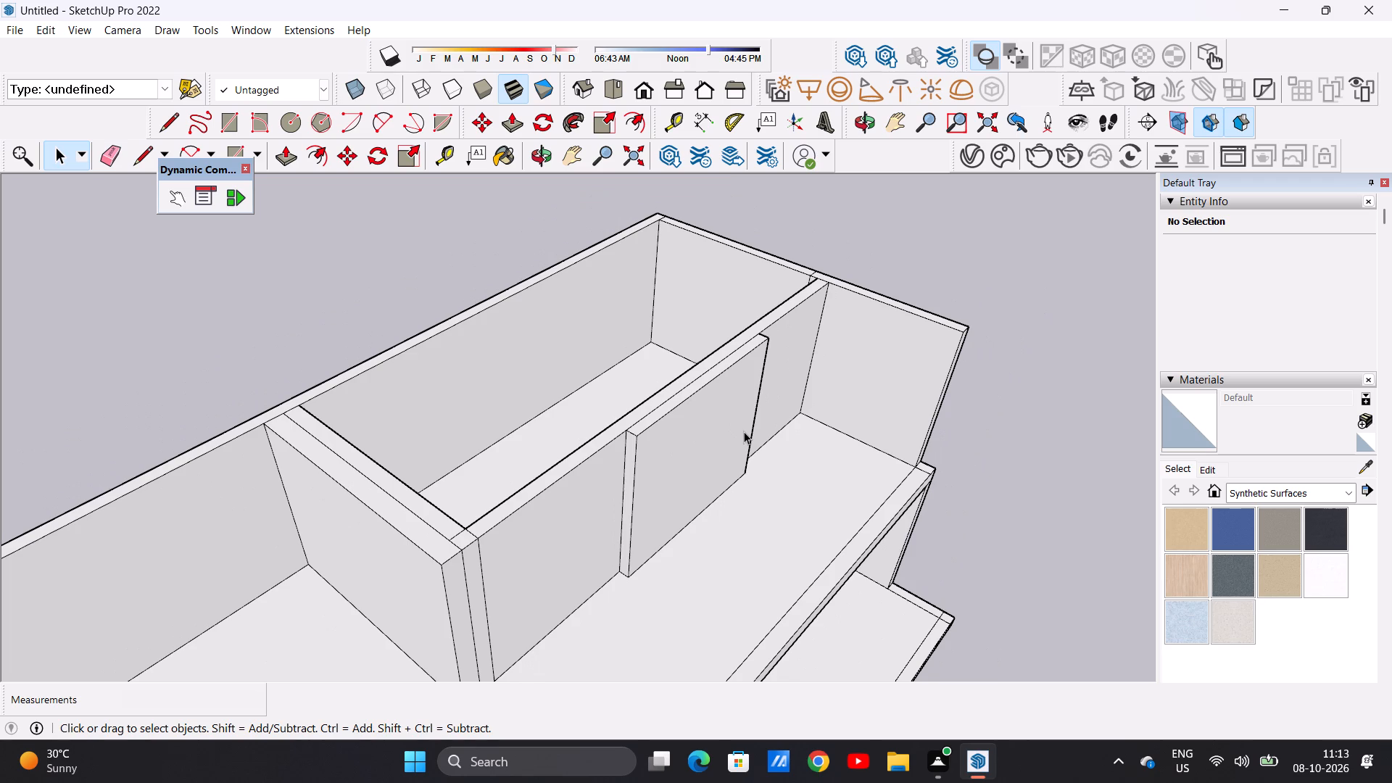
scroll(710, 528, "down", 3)
scroll(660, 515, "up", 1)
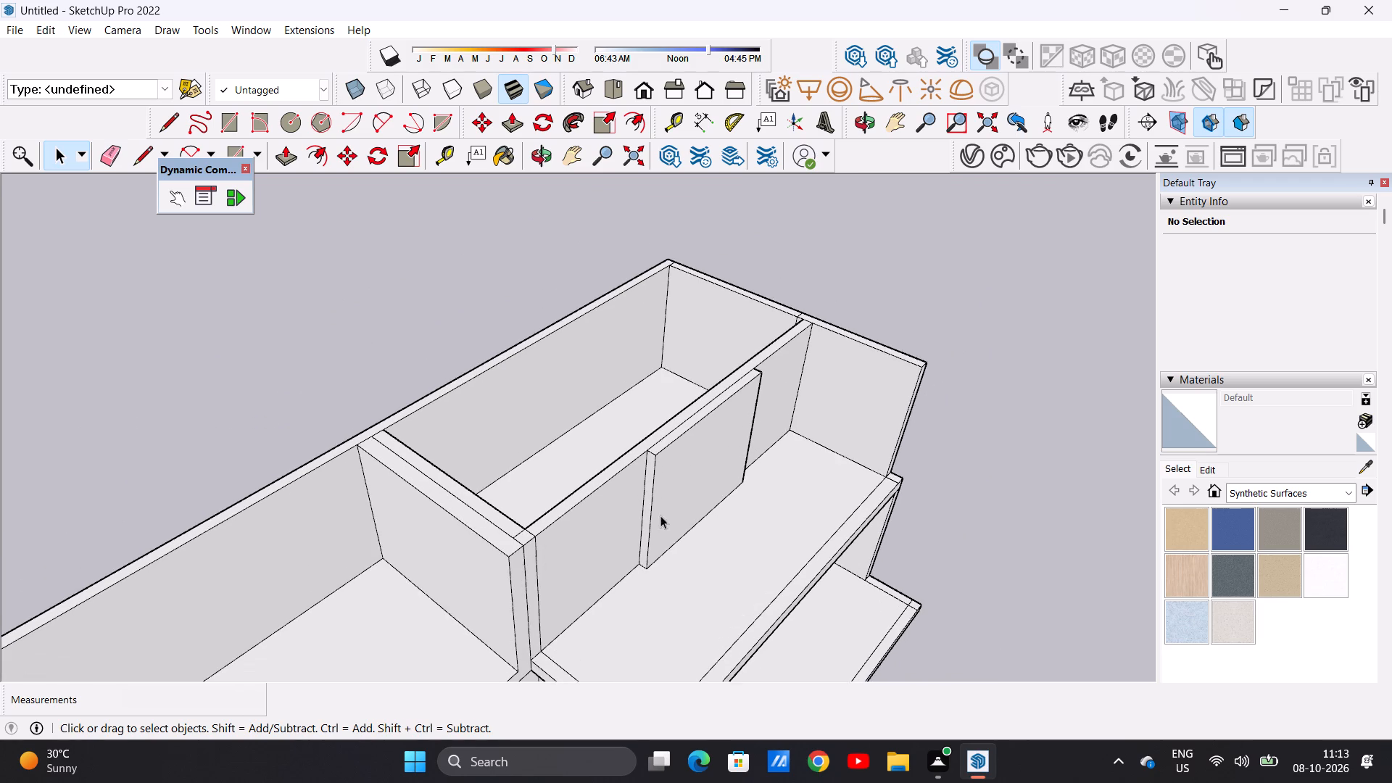
scroll(660, 515, "up", 1)
scroll(658, 494, "down", 1)
scroll(689, 519, "up", 1)
scroll(689, 519, "down", 1)
scroll(686, 502, "up", 6)
middle_click(697, 526)
middle_click_drag(692, 526, 655, 465)
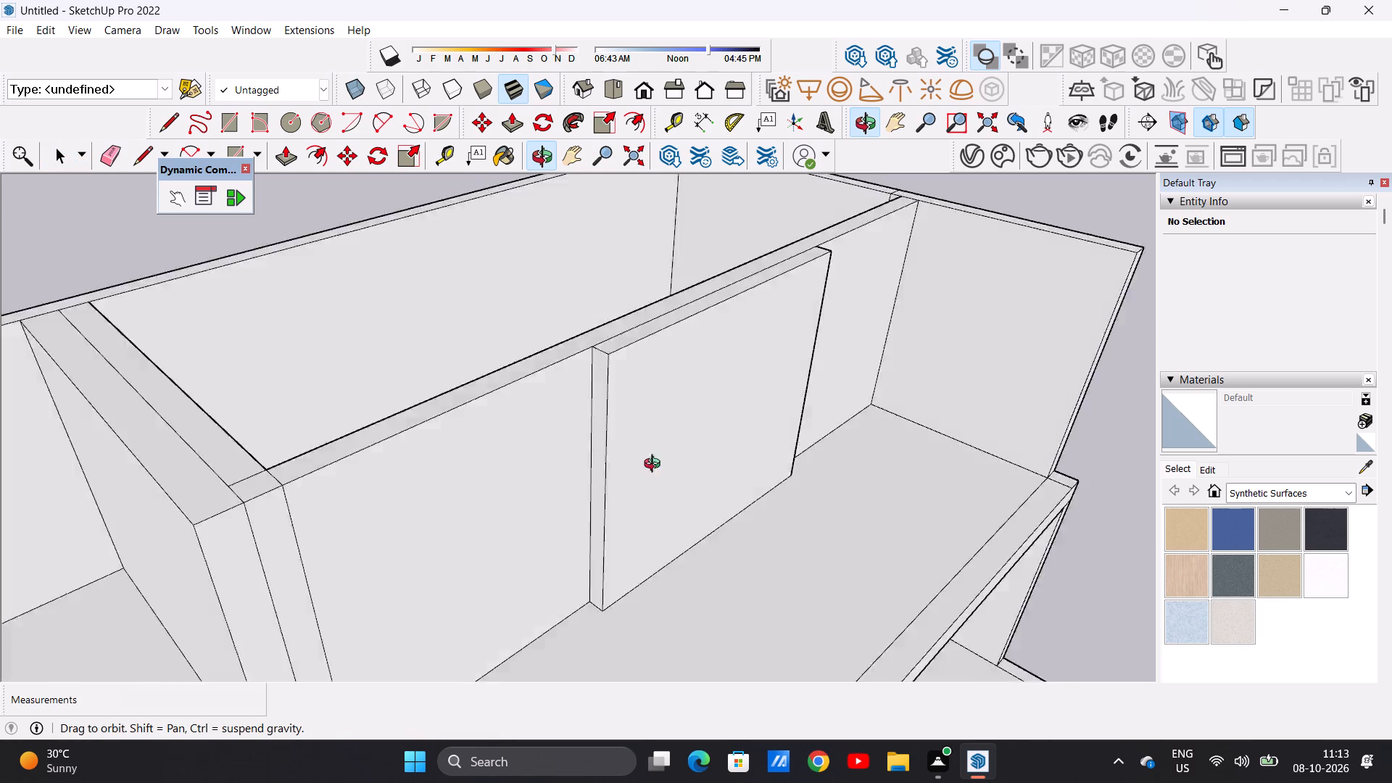
middle_click_drag(655, 465, 761, 424)
middle_click(759, 425)
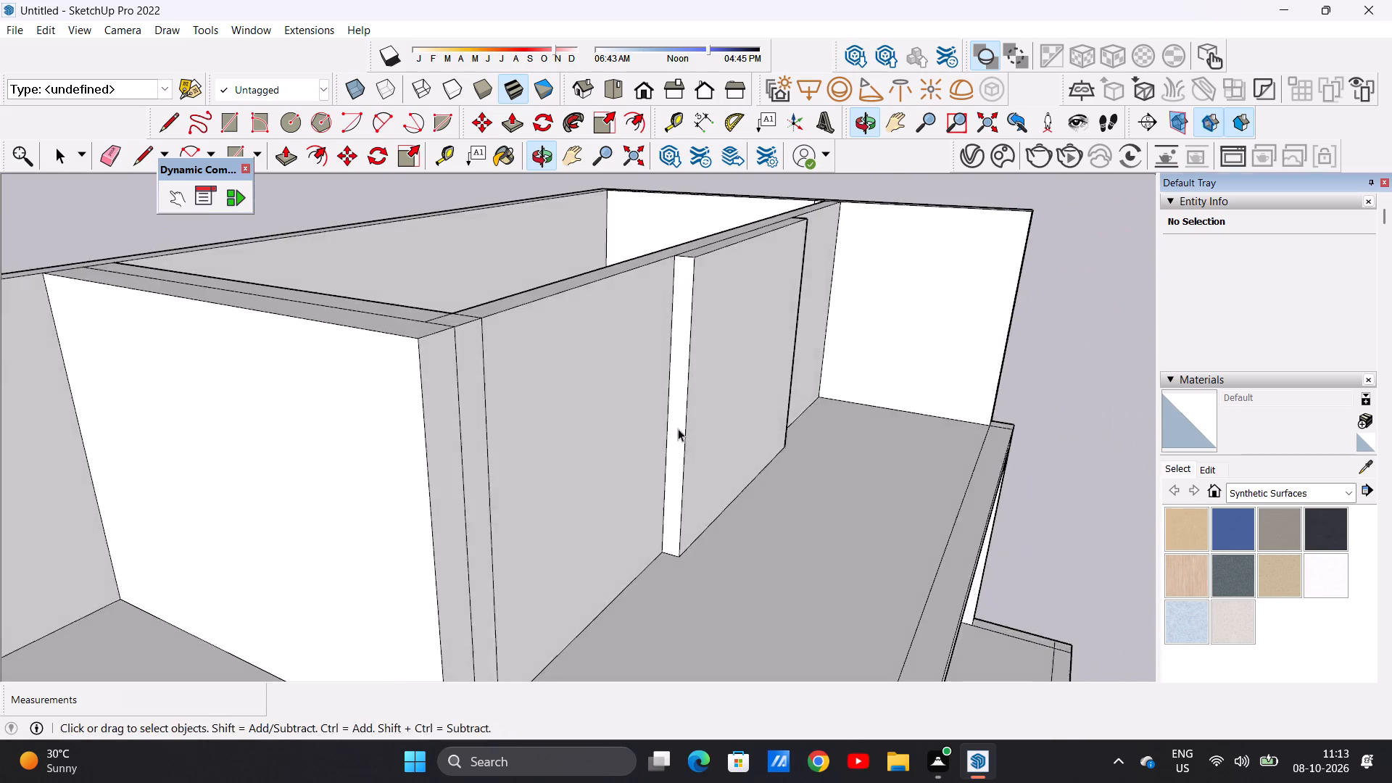
middle_click_drag(514, 395, 451, 381)
middle_click_drag(431, 377, 622, 345)
middle_click_drag(45, 325, 25, 323)
middle_click_drag(0, 315, 0, 291)
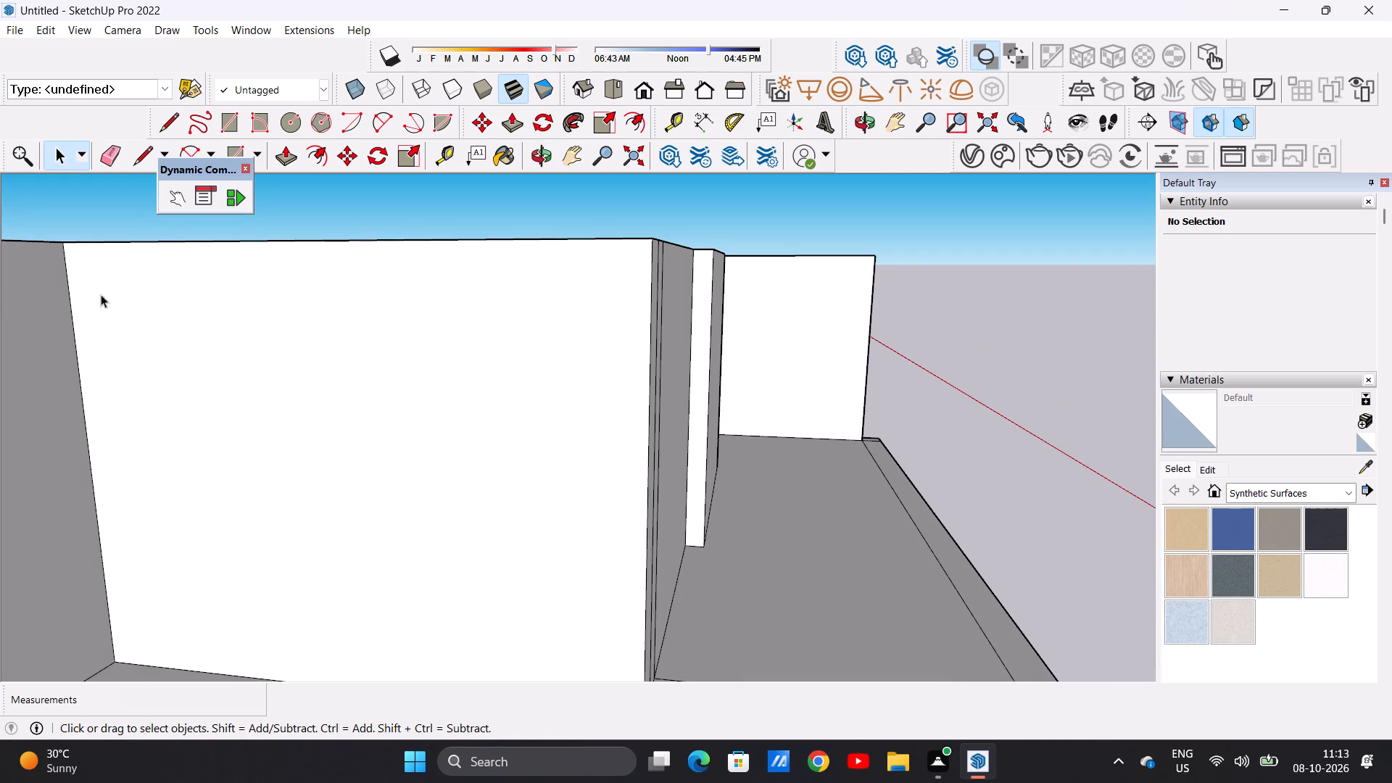
middle_click_drag(915, 465, 650, 442)
middle_click_drag(647, 442, 629, 447)
middle_click_drag(486, 500, 489, 512)
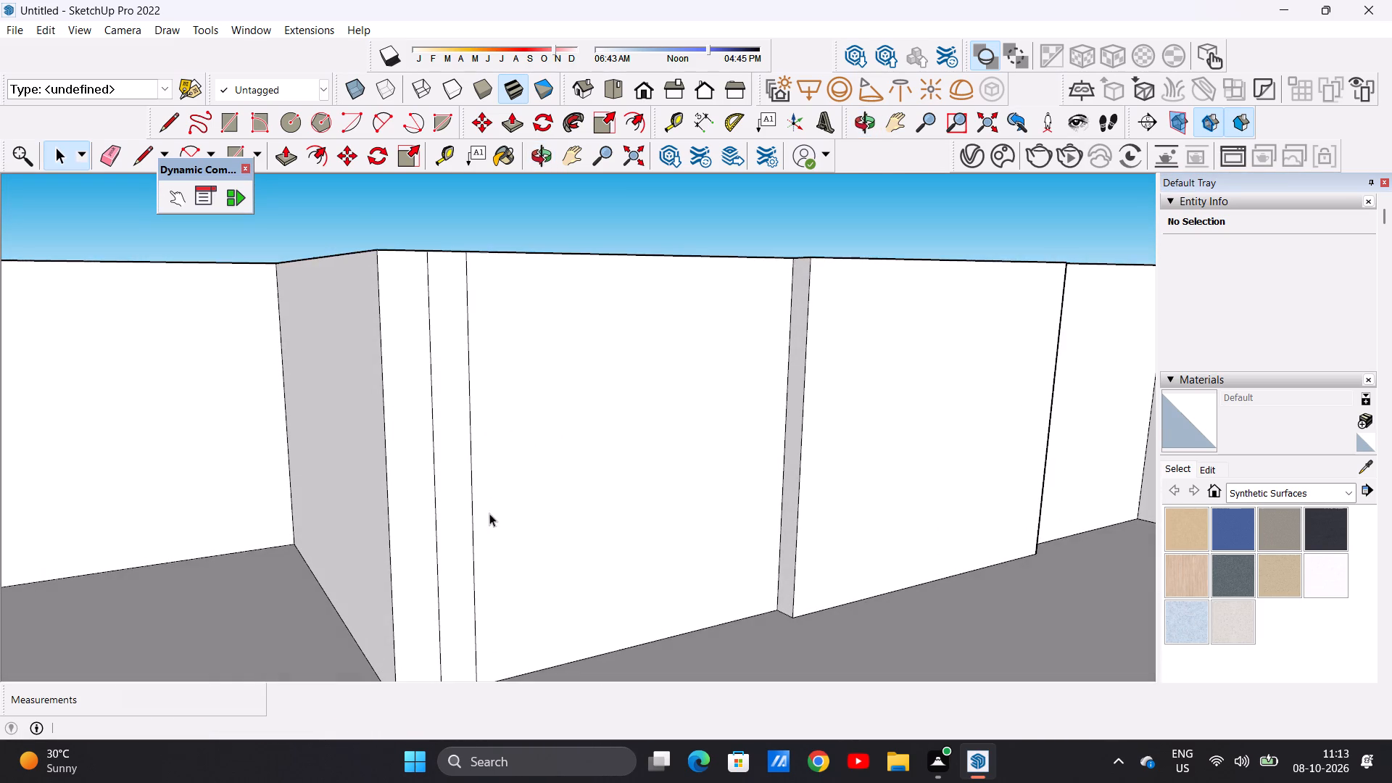
middle_click_drag(680, 451, 503, 560)
scroll(507, 436, "up", 1)
scroll(515, 439, "down", 1)
scroll(520, 439, "up", 1)
scroll(520, 439, "down", 2)
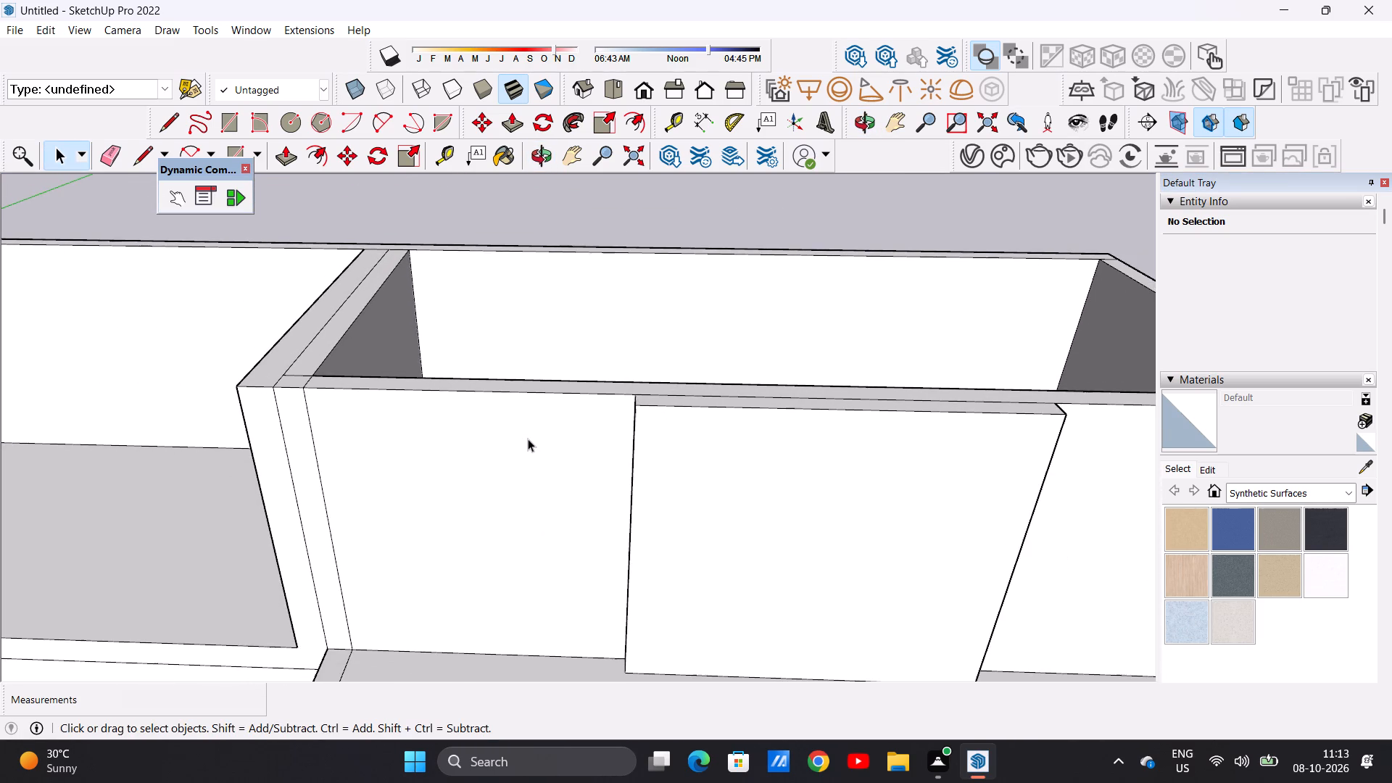
scroll(528, 439, "down", 5)
middle_click_drag(748, 586, 705, 513)
middle_click_drag(705, 513, 701, 492)
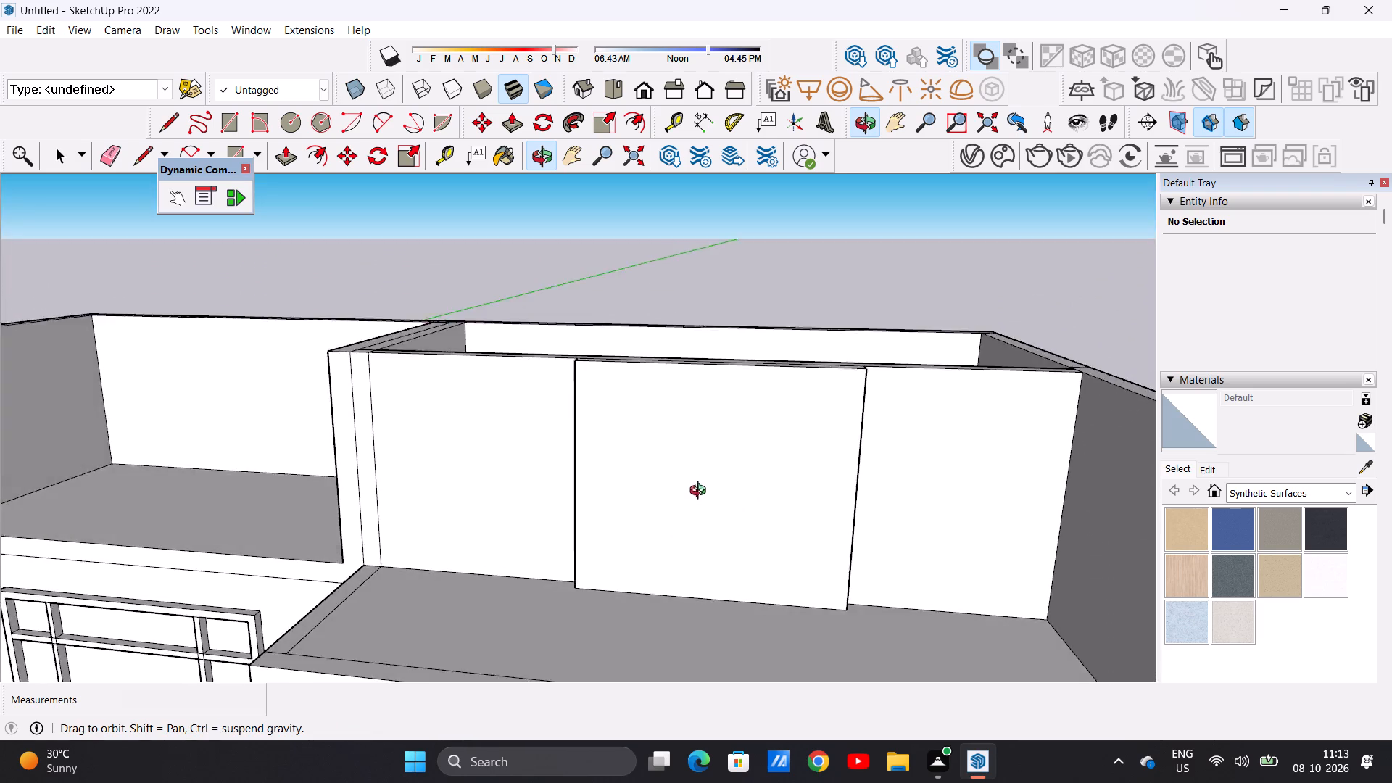
Push/Pull the top face of the projecting panel up about 3' 4" so it rises above the cross wall.
middle_click_drag(701, 492, 718, 467)
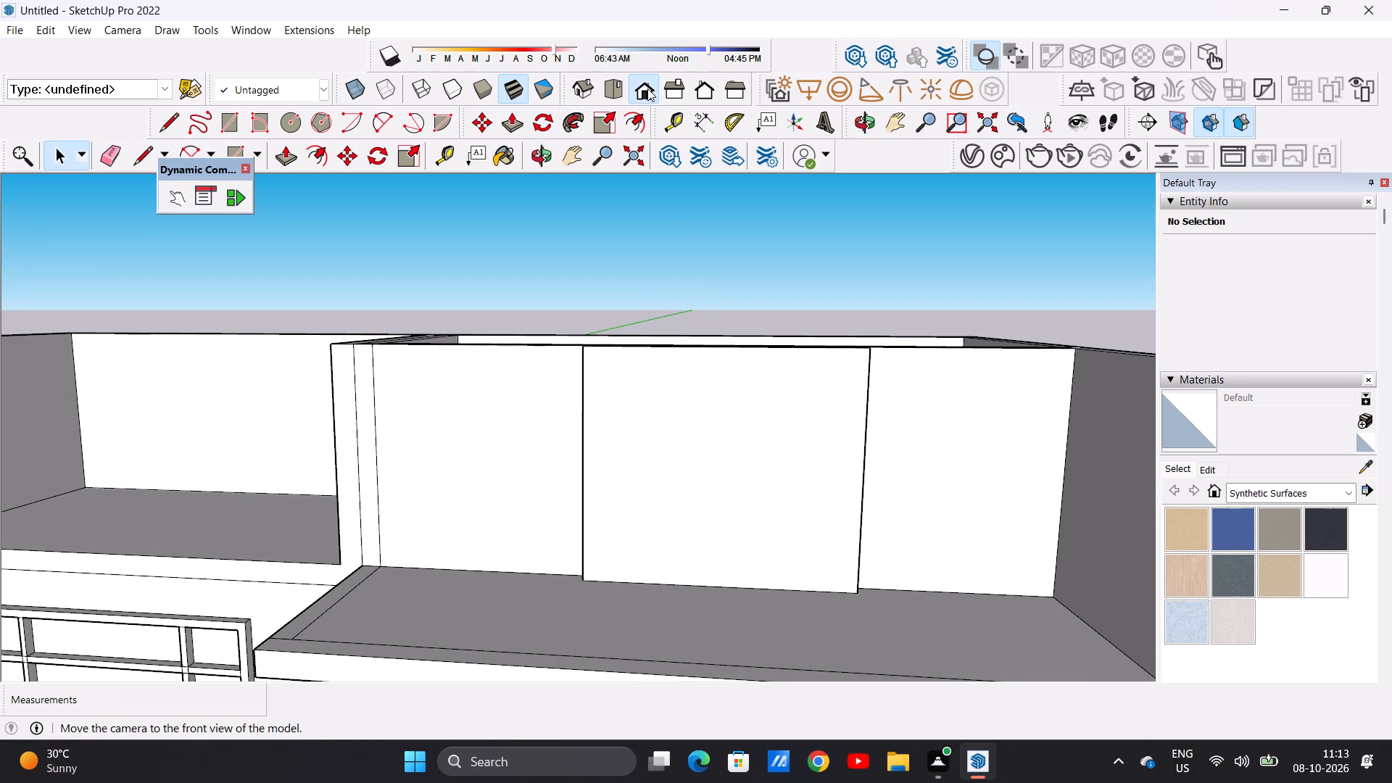
left_click(647, 88)
scroll(553, 514, "down", 4)
scroll(836, 278, "up", 1)
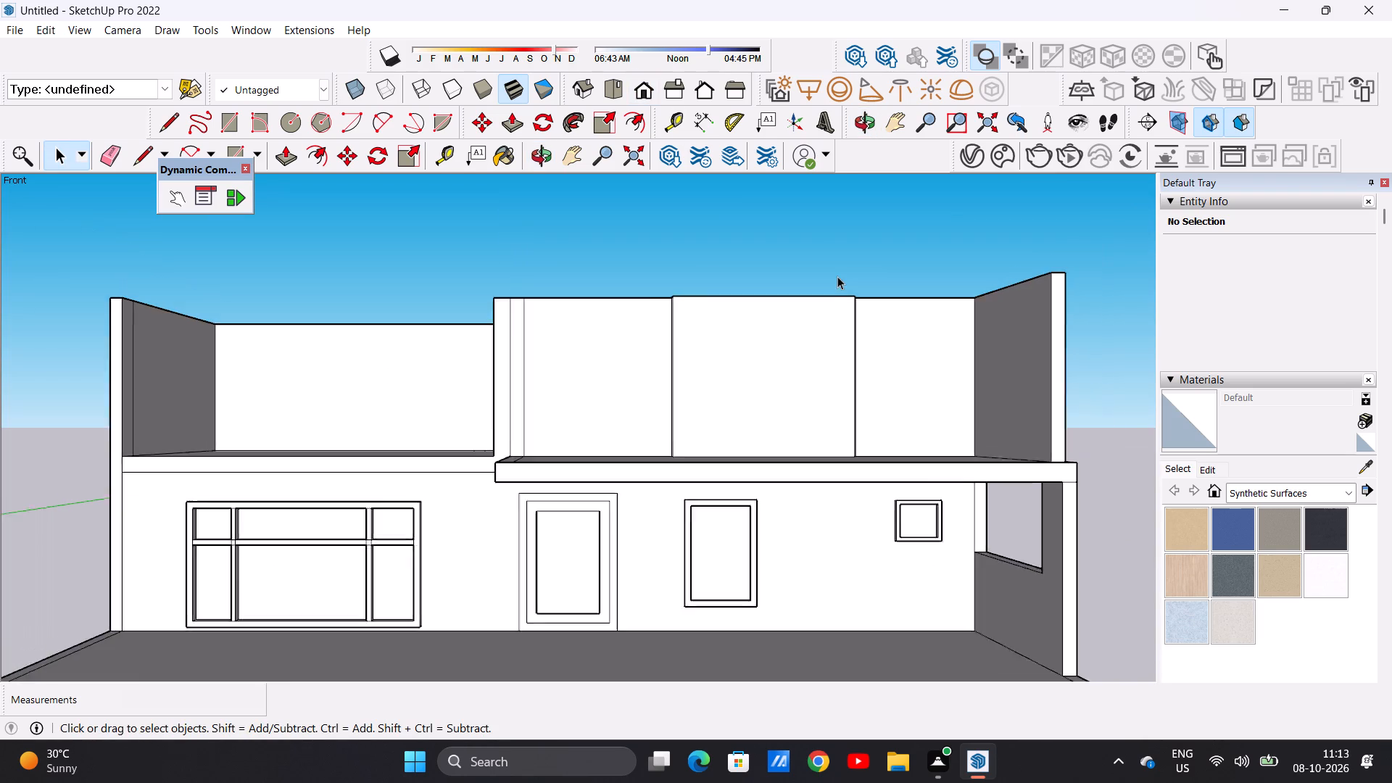
scroll(837, 276, "up", 2)
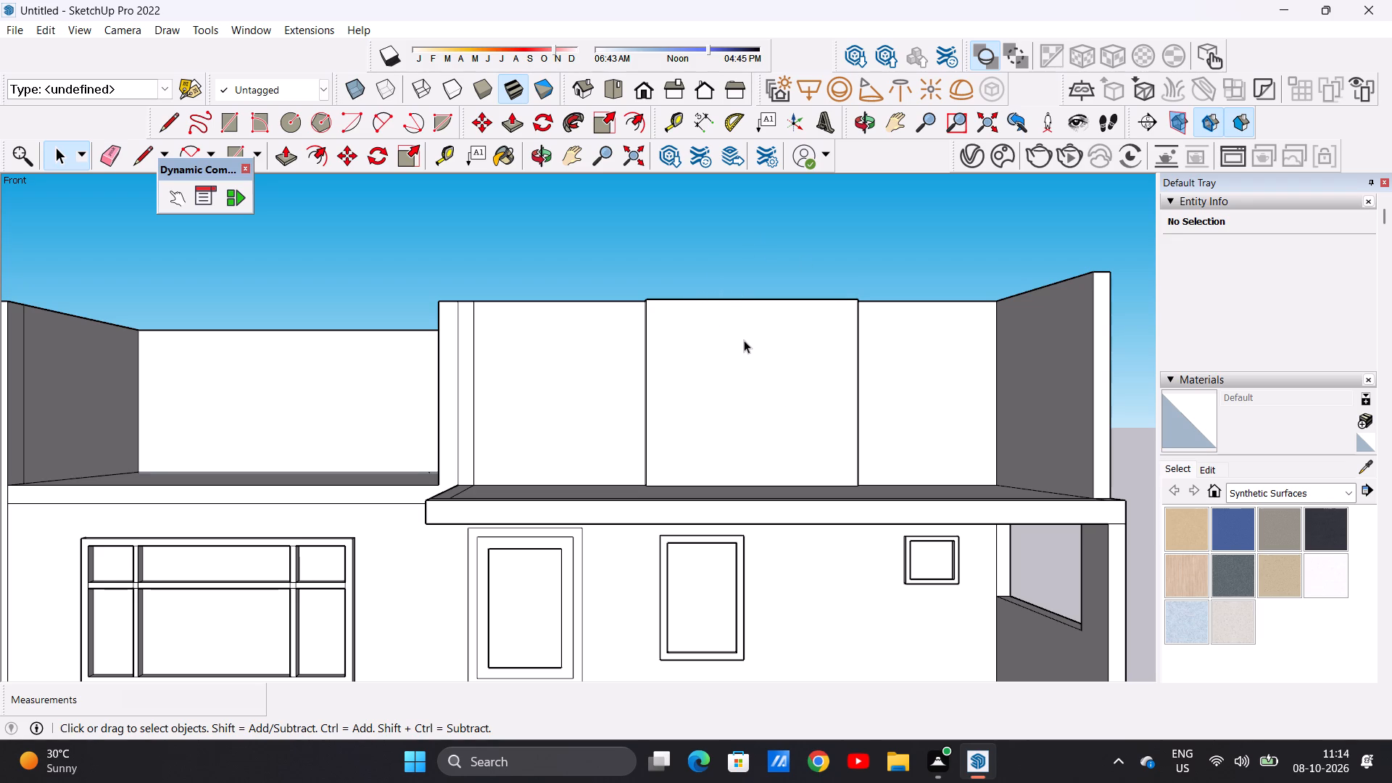
middle_click_drag(739, 328, 830, 529)
middle_click_drag(698, 375, 768, 536)
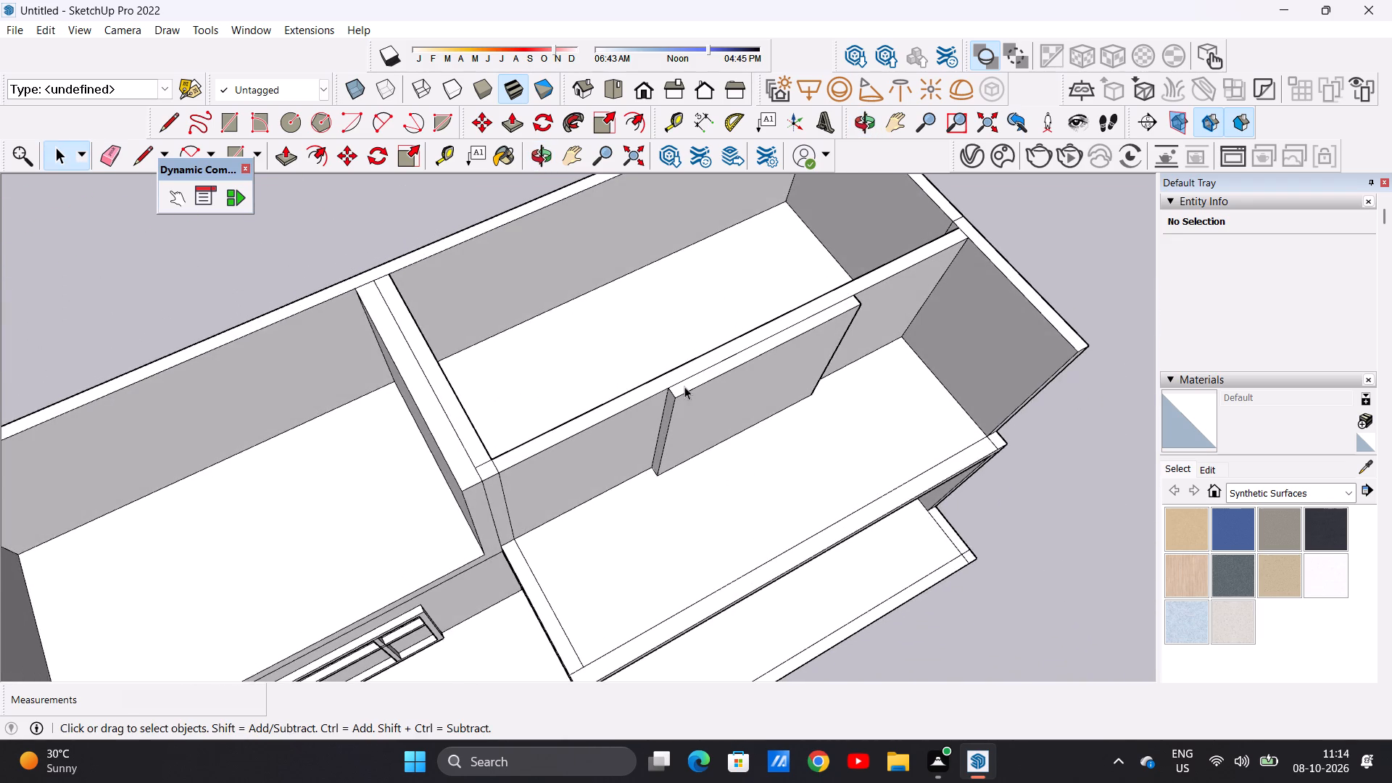
scroll(685, 384, "up", 7)
key("p")
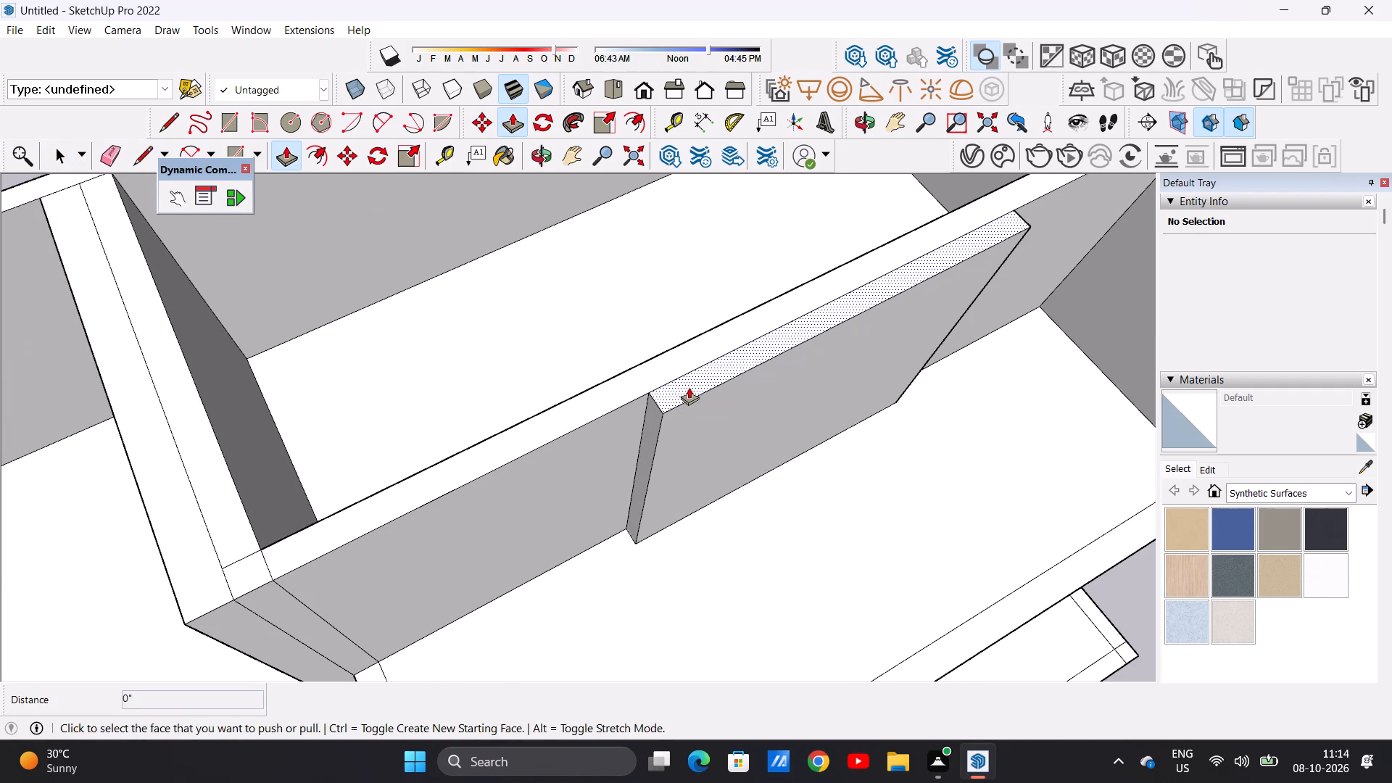
left_click(684, 384)
left_click(698, 302)
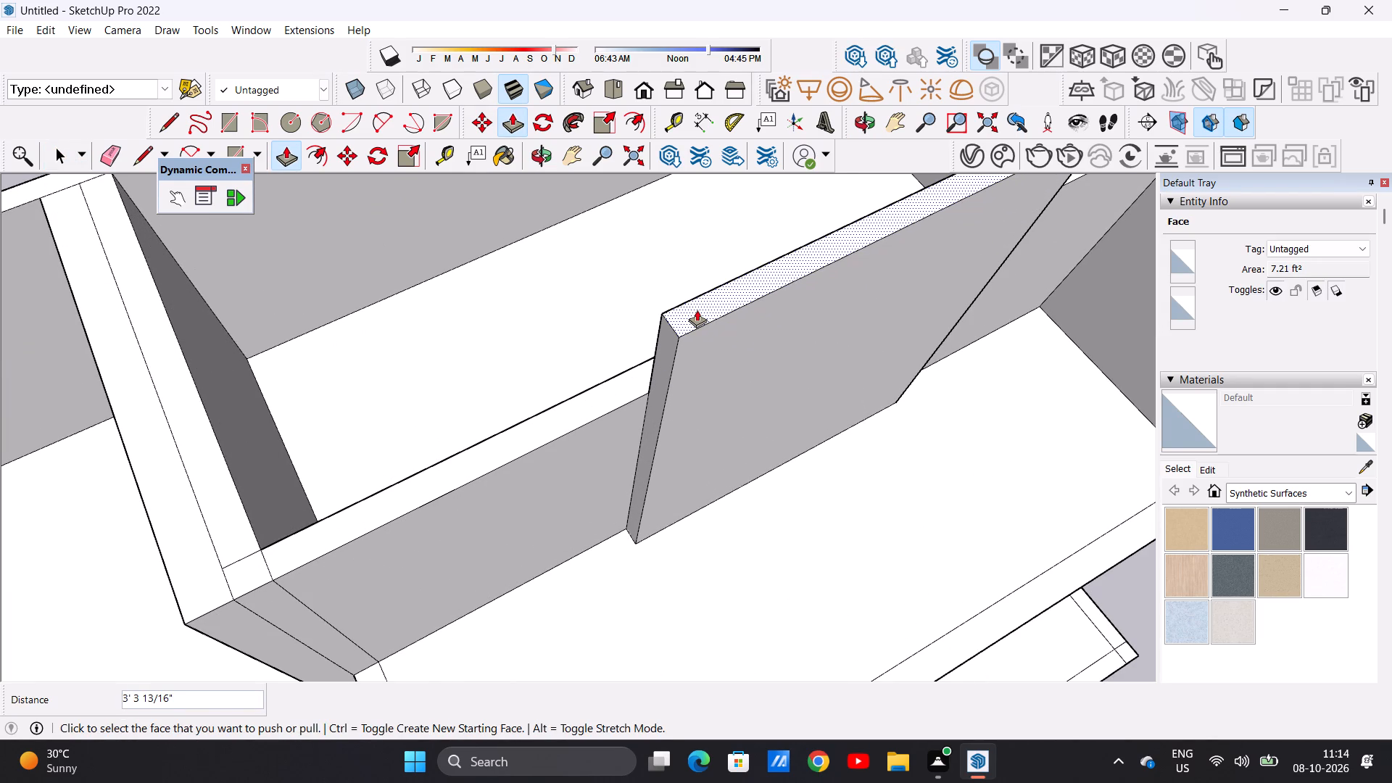
key("space")
Examine the raised panel's height against the adjoining upper-storey walls from above and in the front view.
scroll(508, 337, "down", 4)
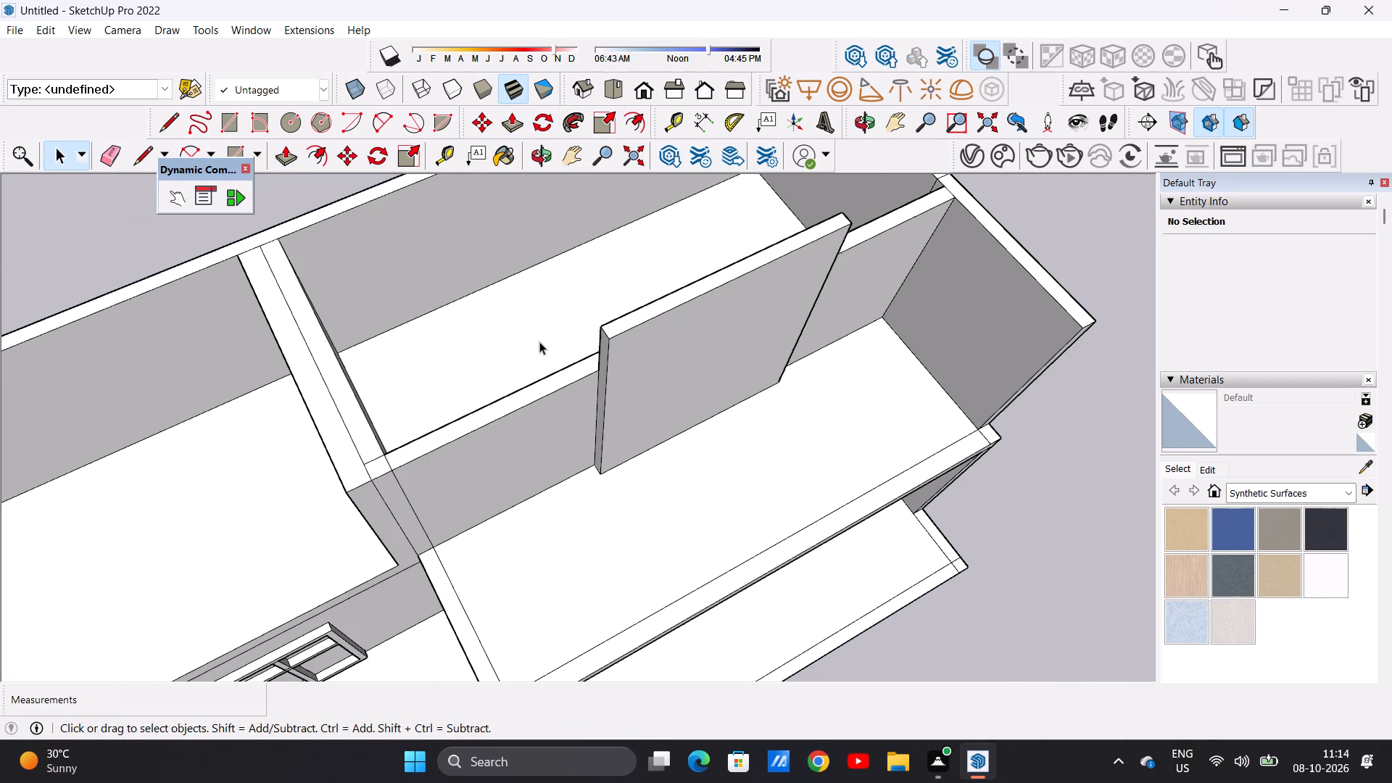
middle_click_drag(711, 411, 490, 221)
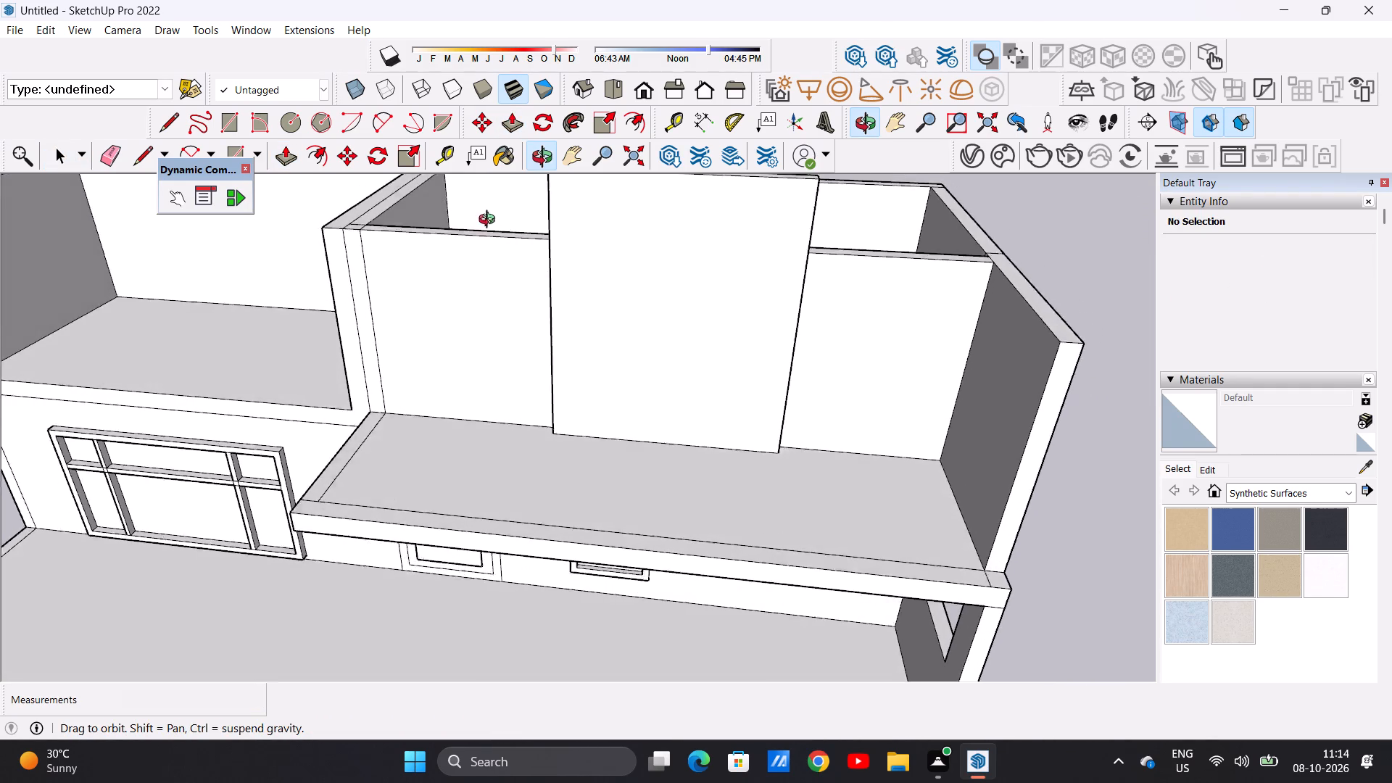
middle_click_drag(490, 221, 490, 186)
scroll(713, 357, "down", 2)
scroll(737, 385, "up", 1)
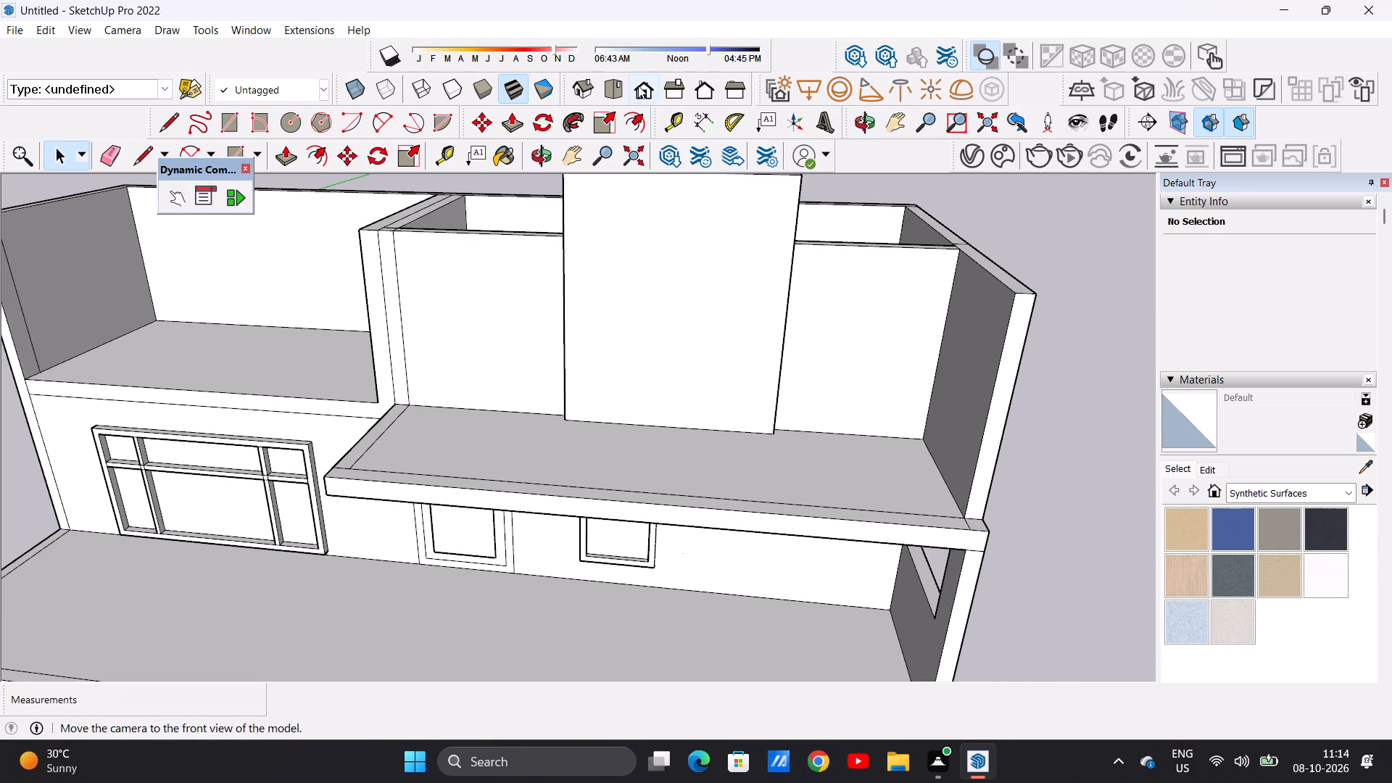
left_click(638, 84)
scroll(1024, 250, "up", 1)
scroll(1024, 250, "down", 1)
scroll(1024, 250, "up", 3)
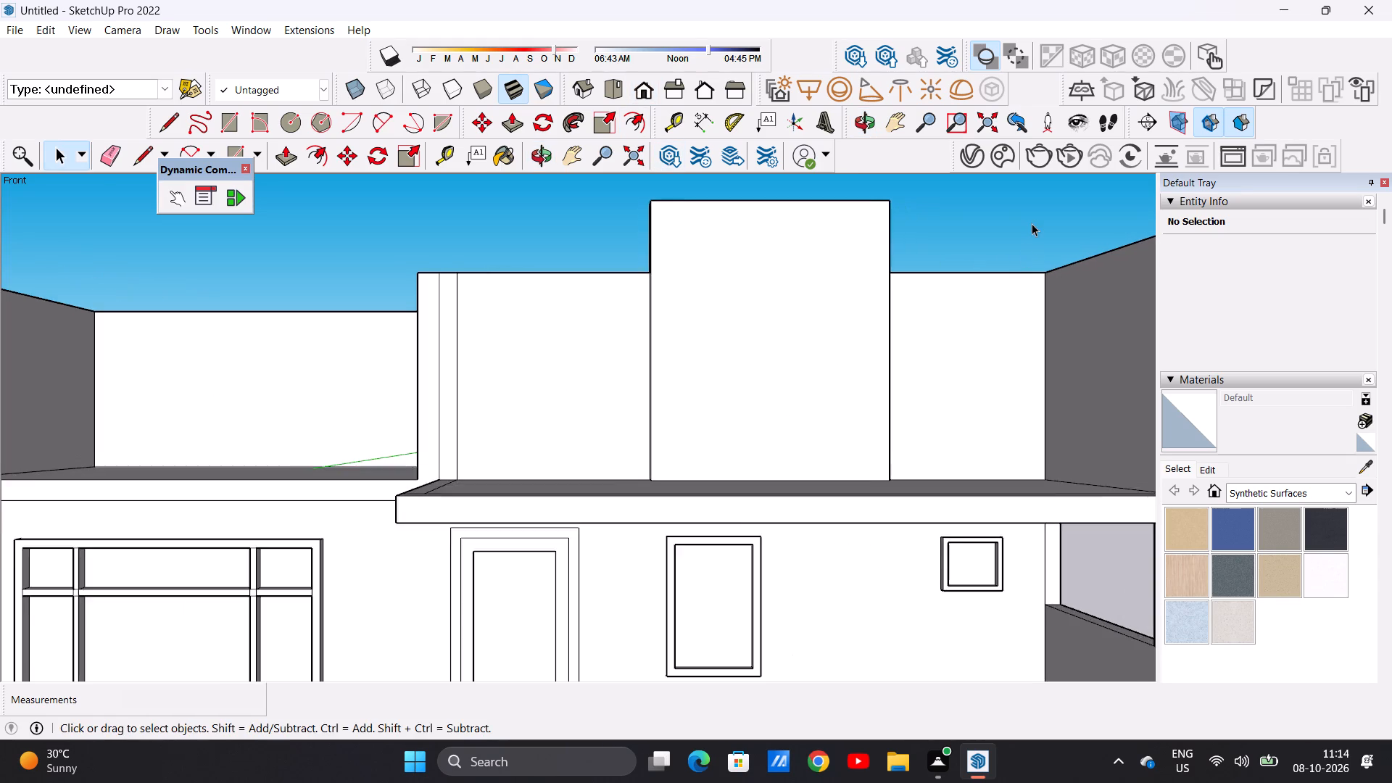
scroll(1032, 223, "up", 3)
scroll(898, 294, "down", 3)
scroll(831, 188, "up", 4)
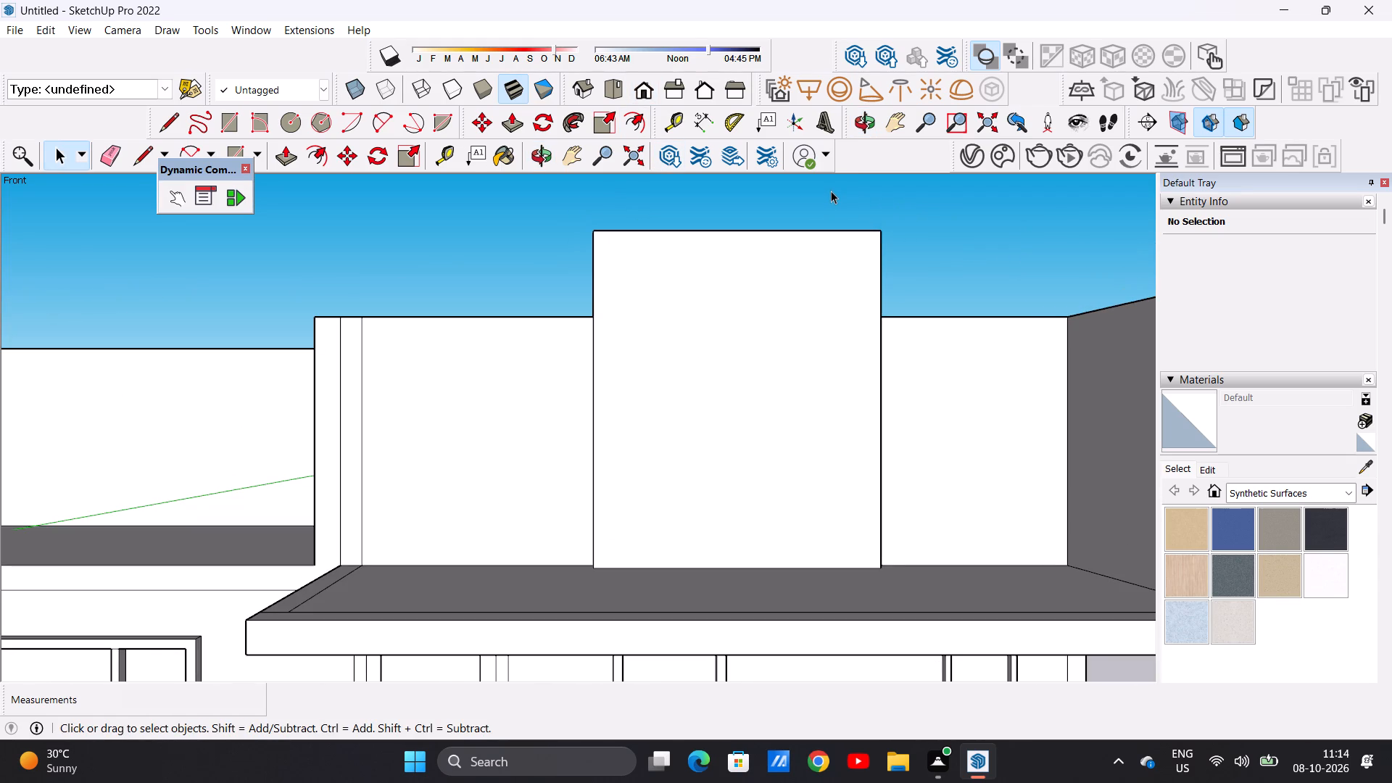
Push/Pull the projecting panel's top face down about 10".
middle_click_drag(863, 281, 837, 315)
middle_click(832, 323)
middle_click(825, 331)
middle_click(821, 339)
middle_click_drag(810, 355, 779, 544)
scroll(790, 384, "up", 1)
scroll(926, 367, "up", 4)
key("p")
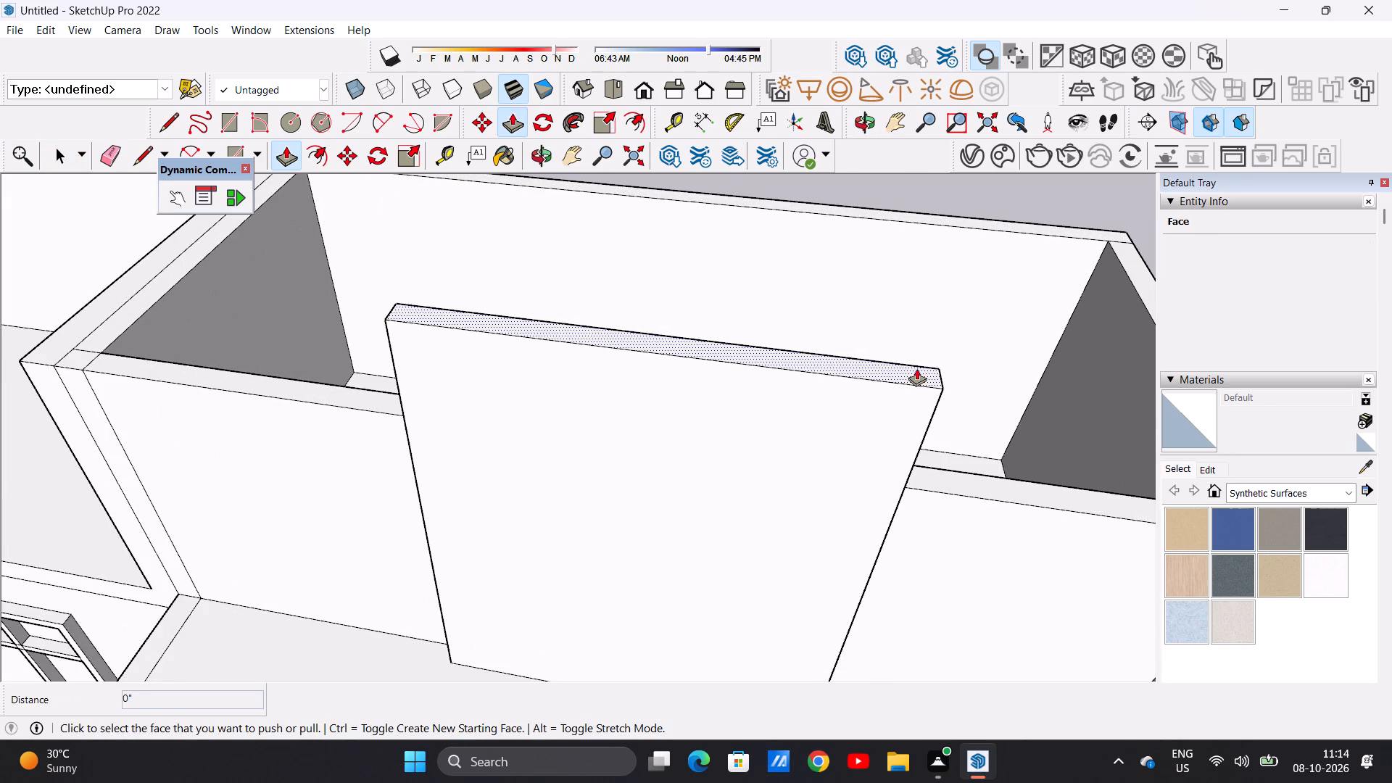
left_click(916, 368)
left_click(918, 404)
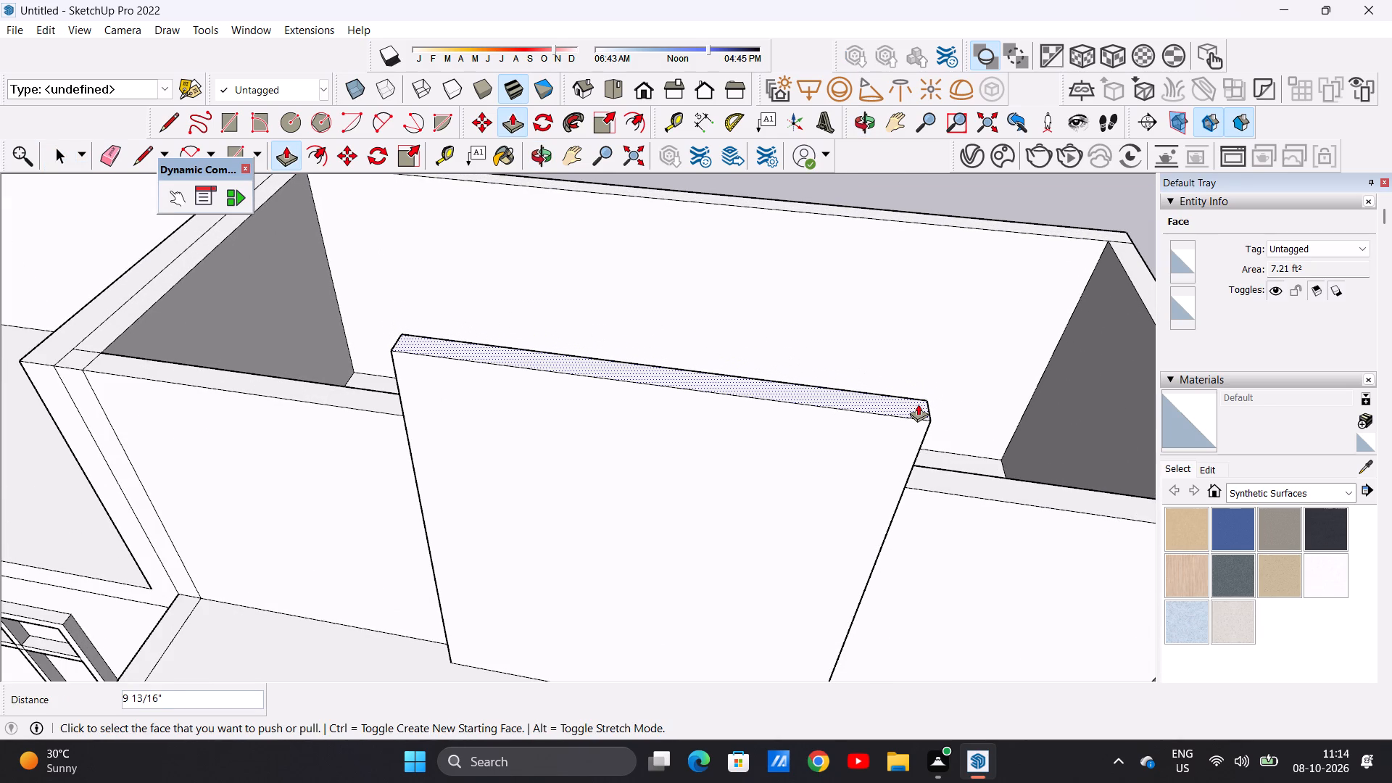
key("space")
Examine the lowered panel's proportions against the cross wall in the front view.
middle_click_drag(832, 510, 852, 417)
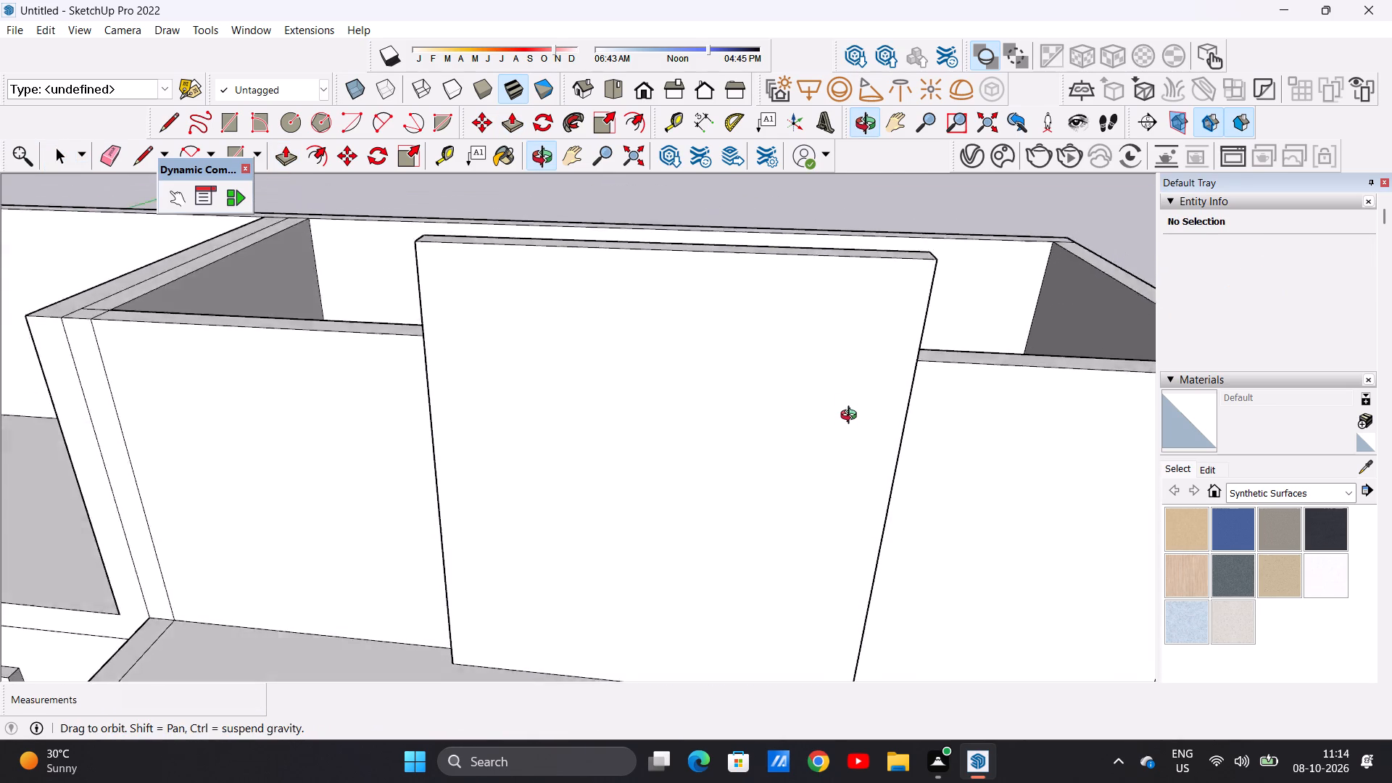
middle_click_drag(852, 417, 849, 353)
double_click(641, 86)
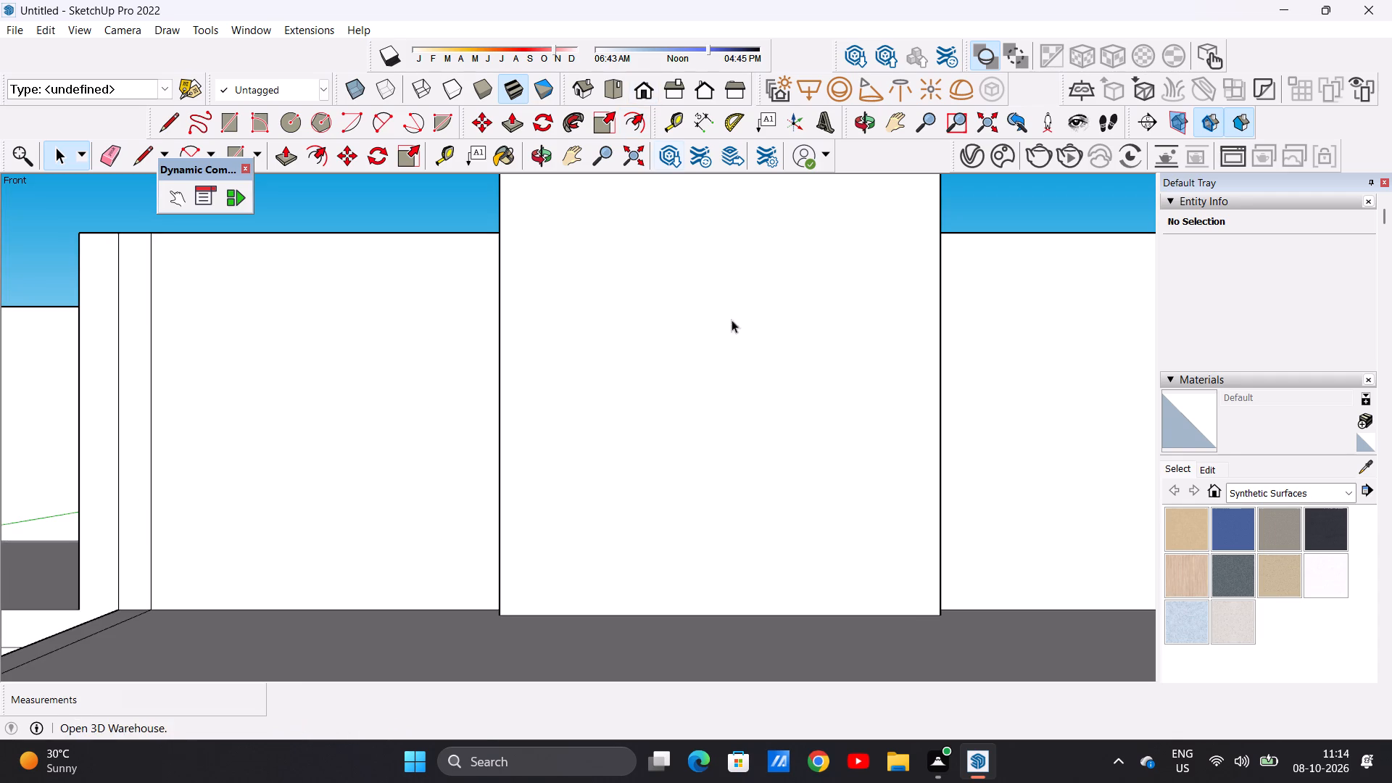
scroll(696, 526, "down", 1)
scroll(696, 539, "up", 1)
scroll(695, 540, "down", 1)
scroll(695, 542, "up", 1)
scroll(695, 542, "down", 4)
scroll(692, 545, "up", 1)
scroll(692, 539, "down", 1)
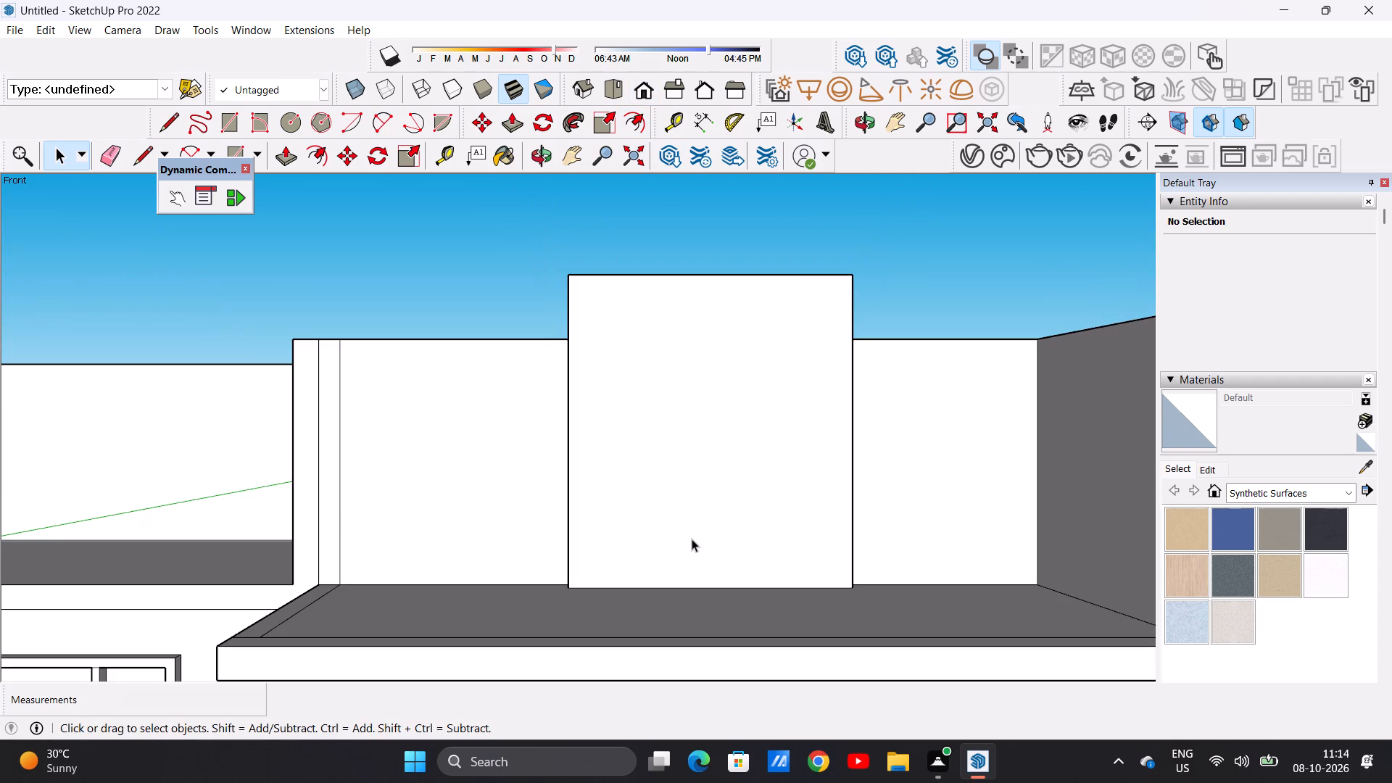
scroll(692, 539, "down", 1)
scroll(826, 241, "up", 5)
scroll(803, 281, "down", 4)
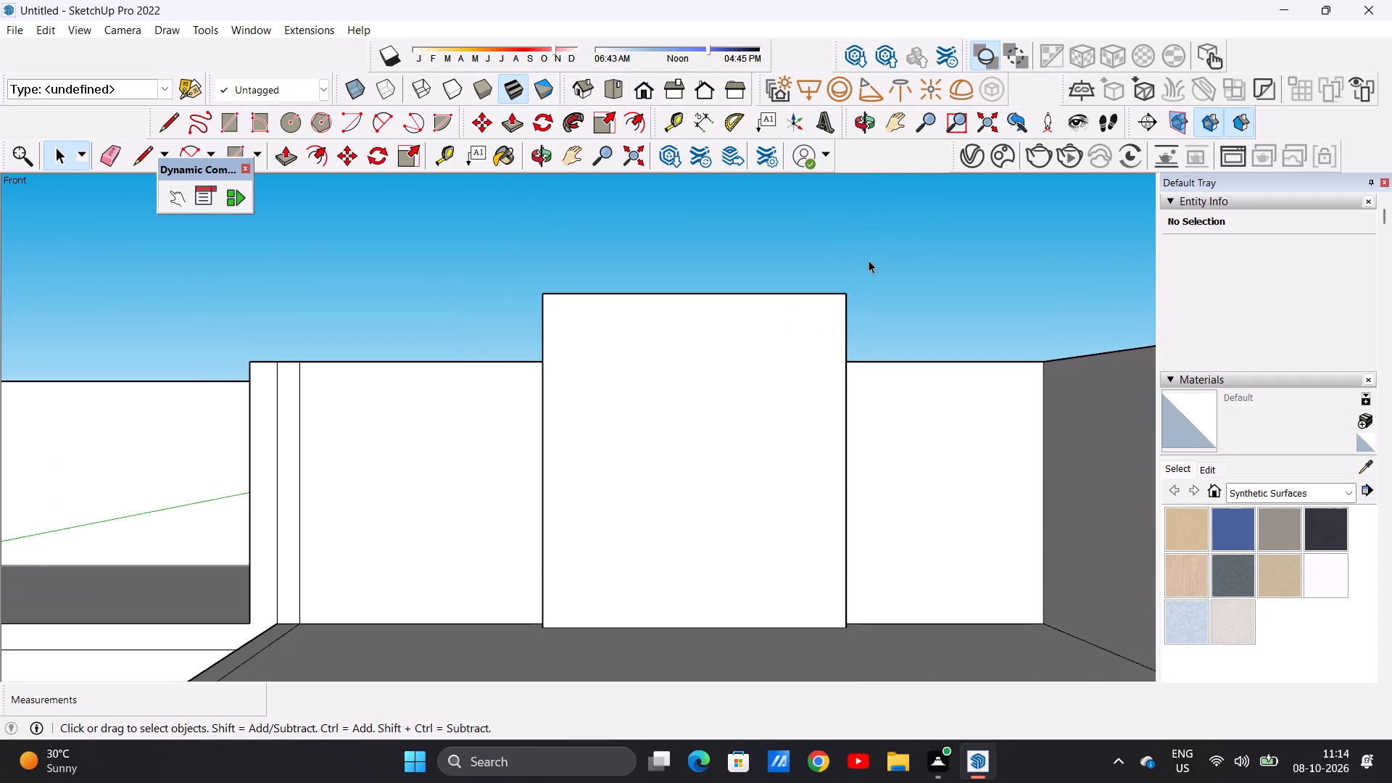
scroll(869, 260, "up", 2)
scroll(864, 288, "down", 2)
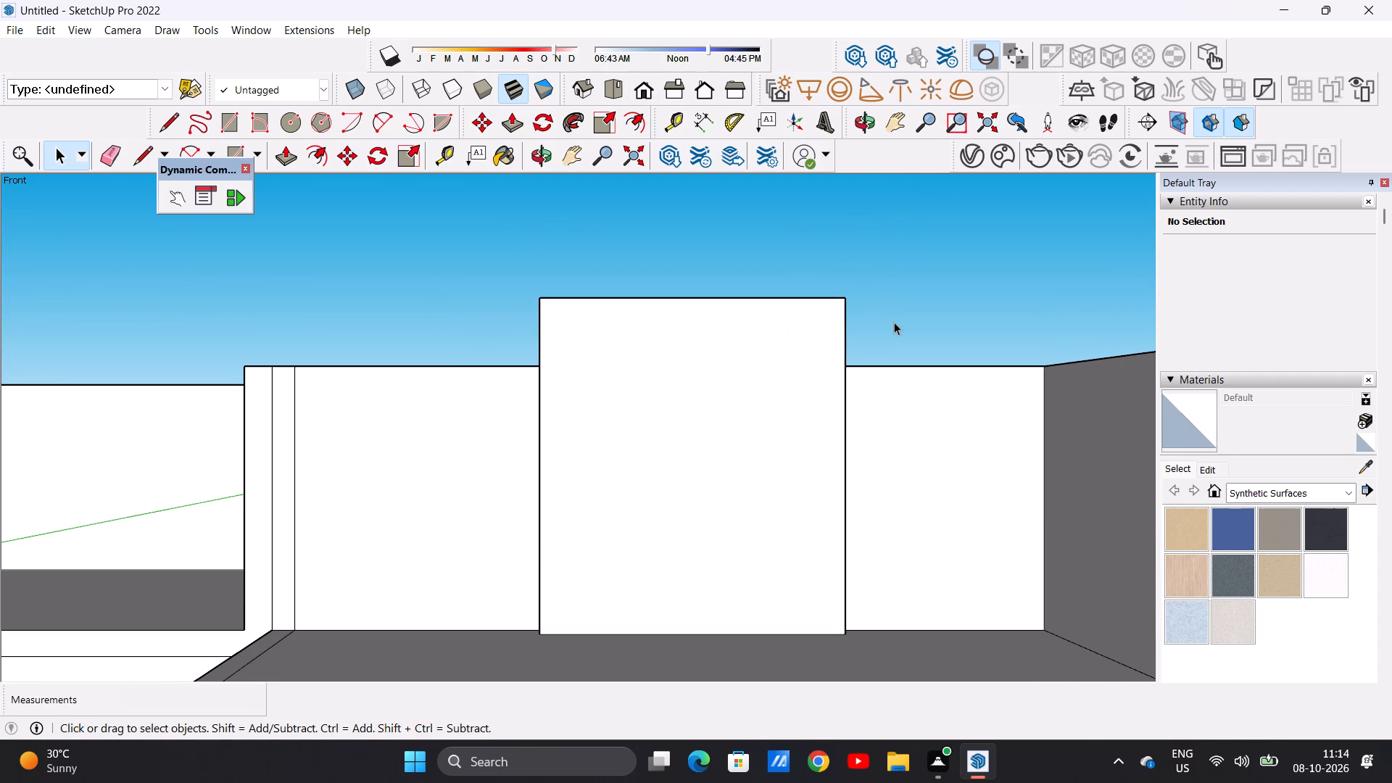
scroll(894, 322, "up", 2)
scroll(894, 325, "down", 1)
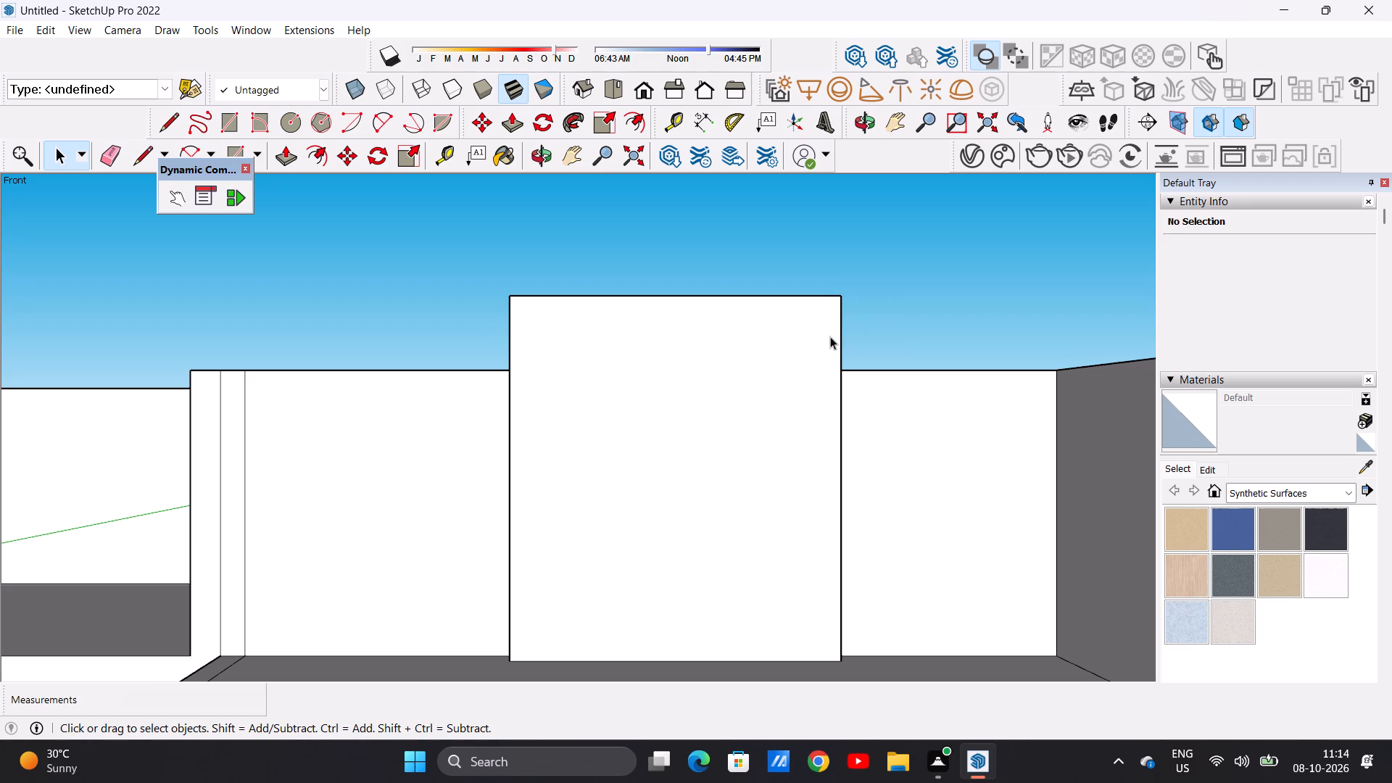
Draw a rectangle about 5' 8" wide and 7' 4" high on the panel's front face, centred and standing on its bottom edge.
key("r")
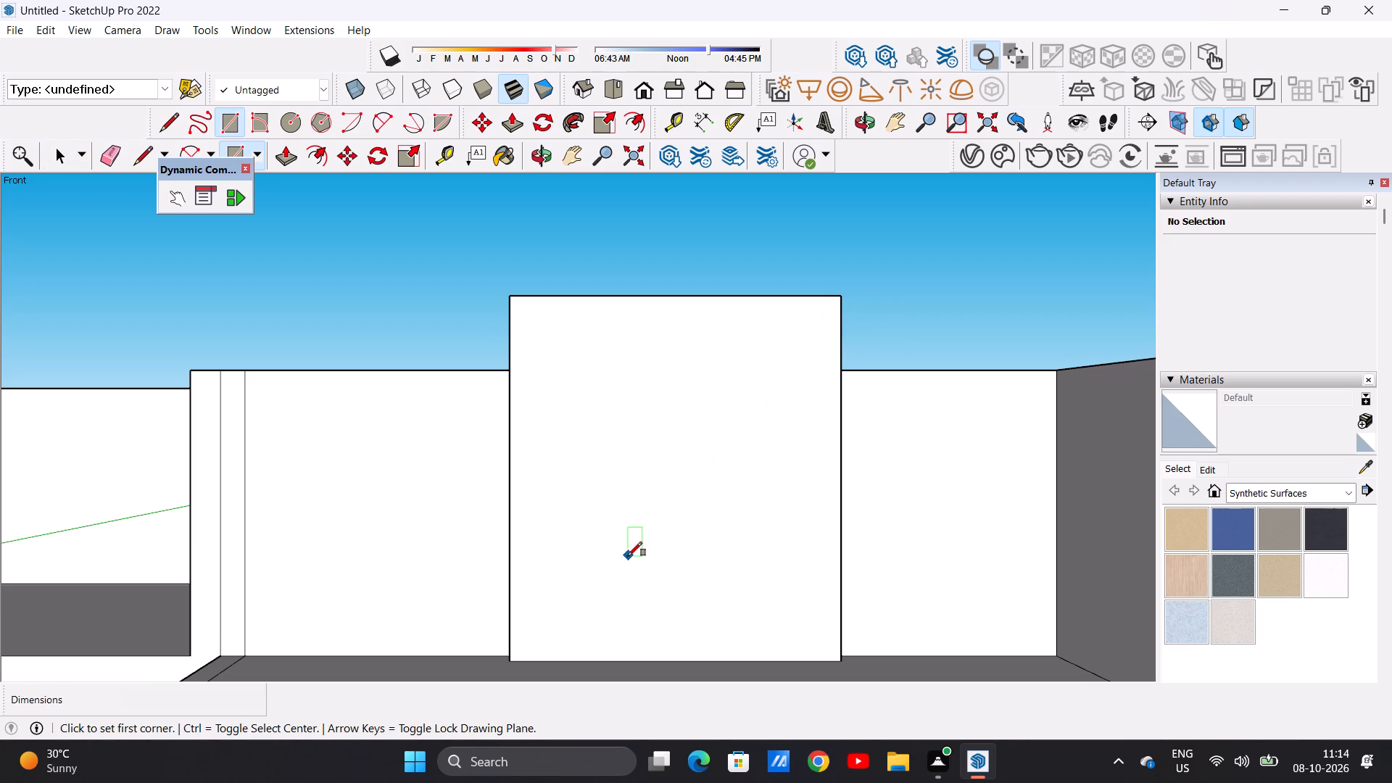
left_click(594, 661)
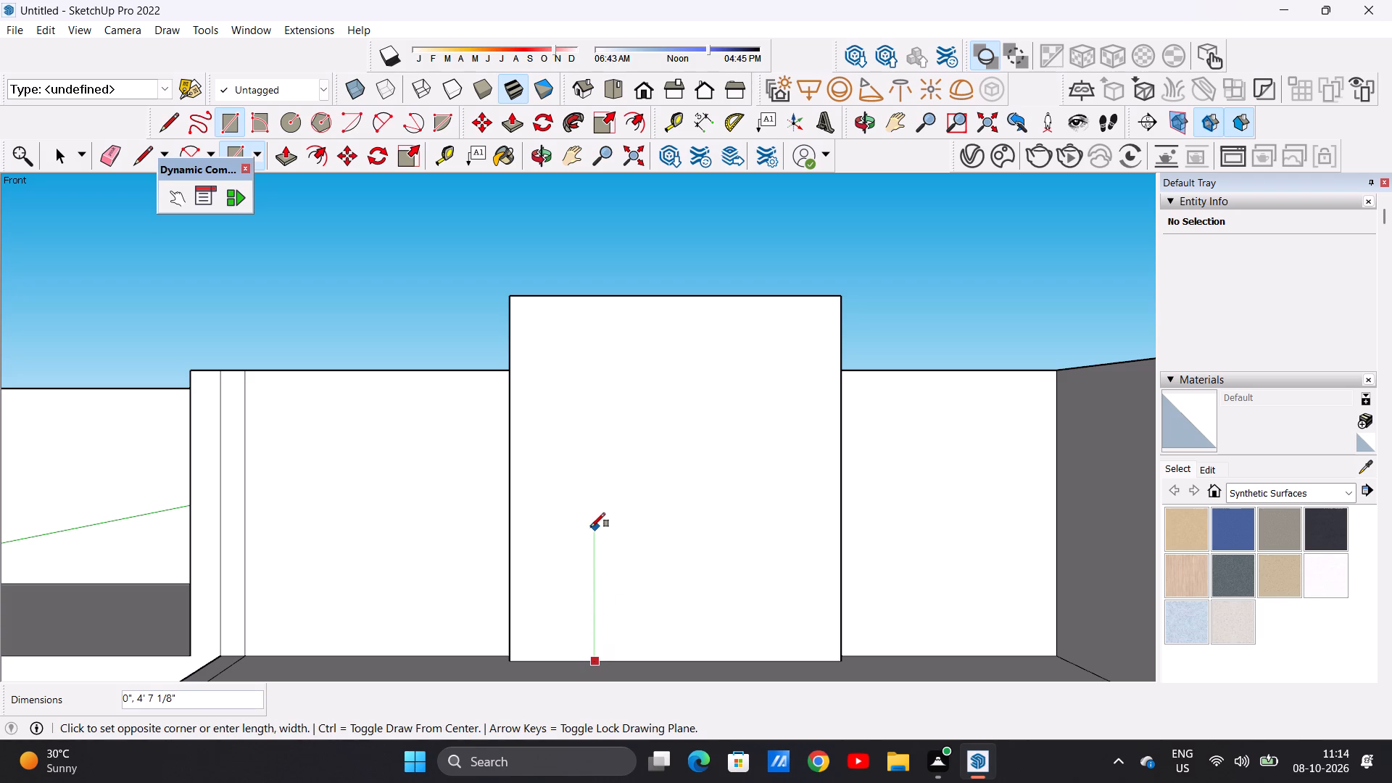
left_click(761, 448)
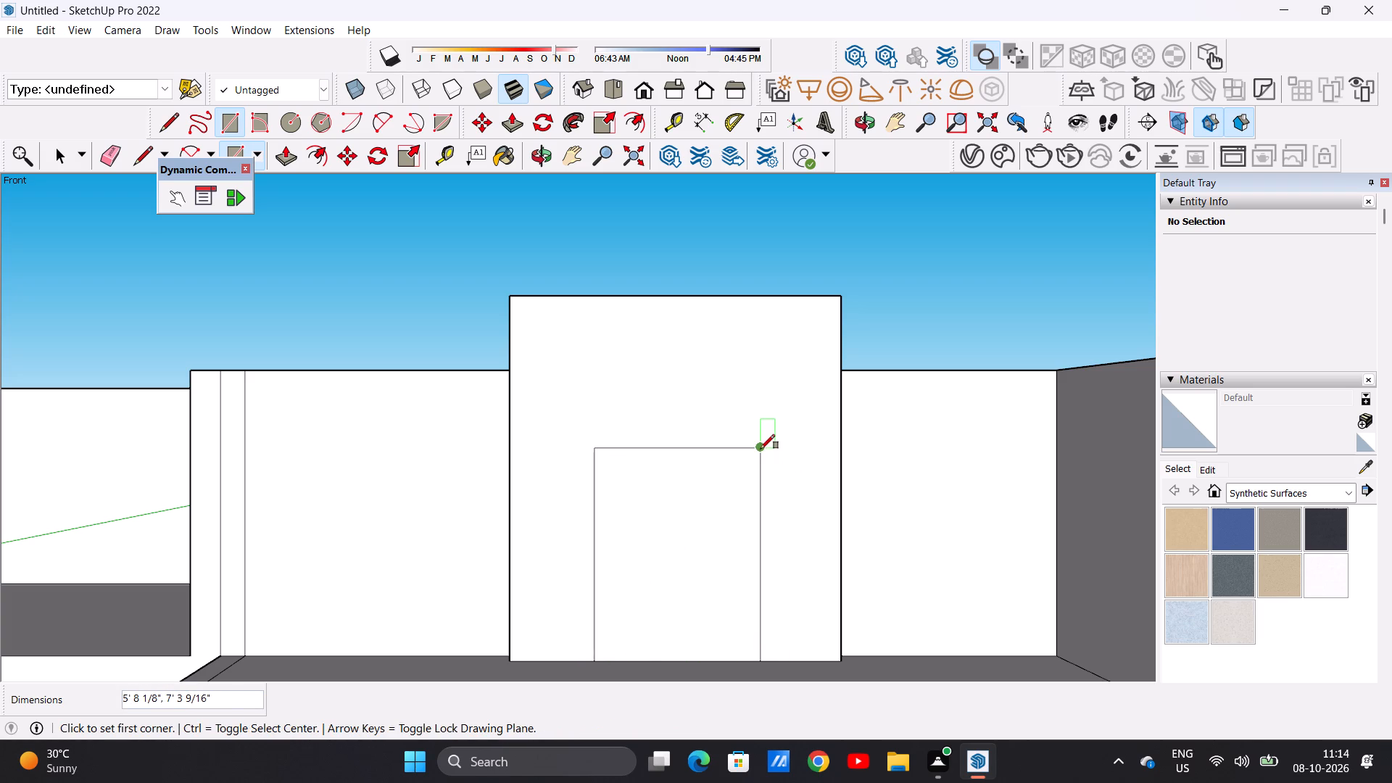
key("space")
Offset the new rectangle's edges inward about 4 13/16" to outline a frame.
key("o")
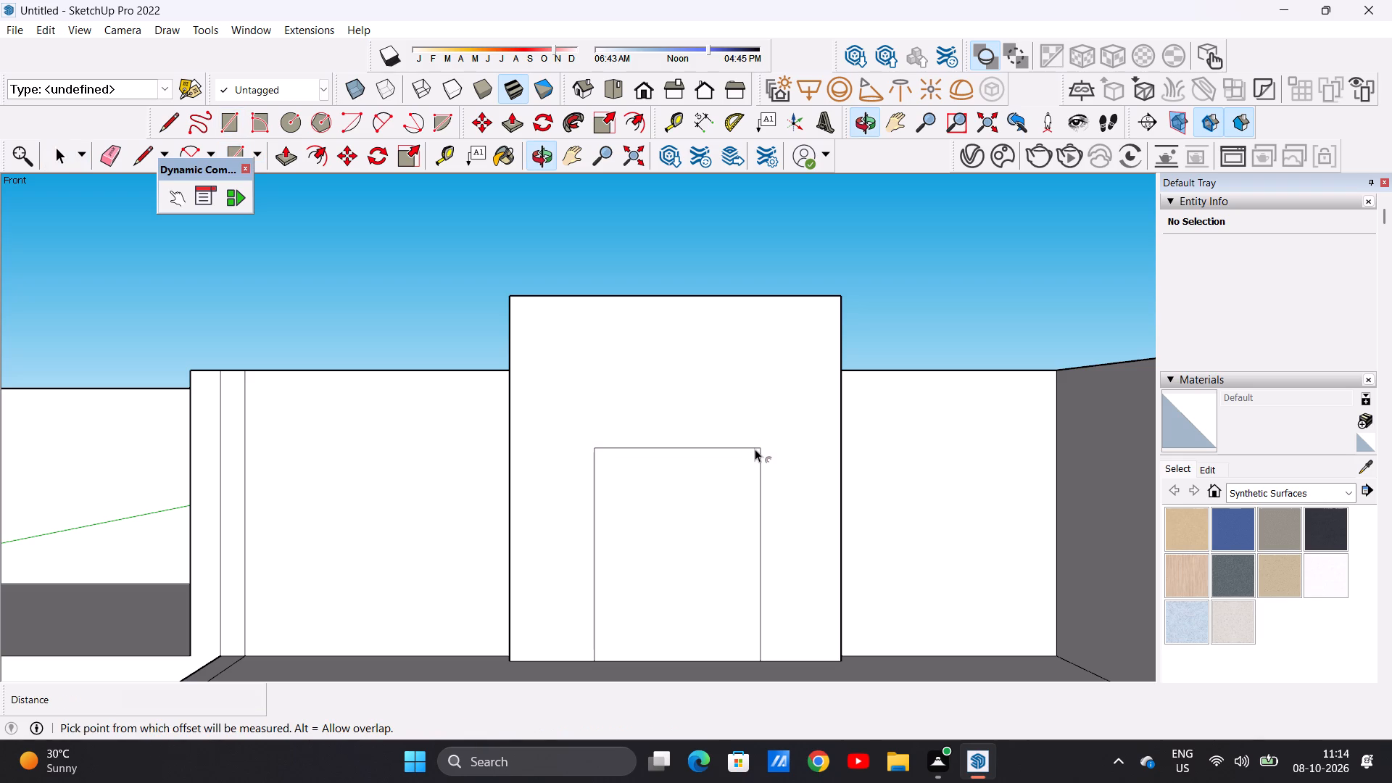
key("f")
left_click(696, 470)
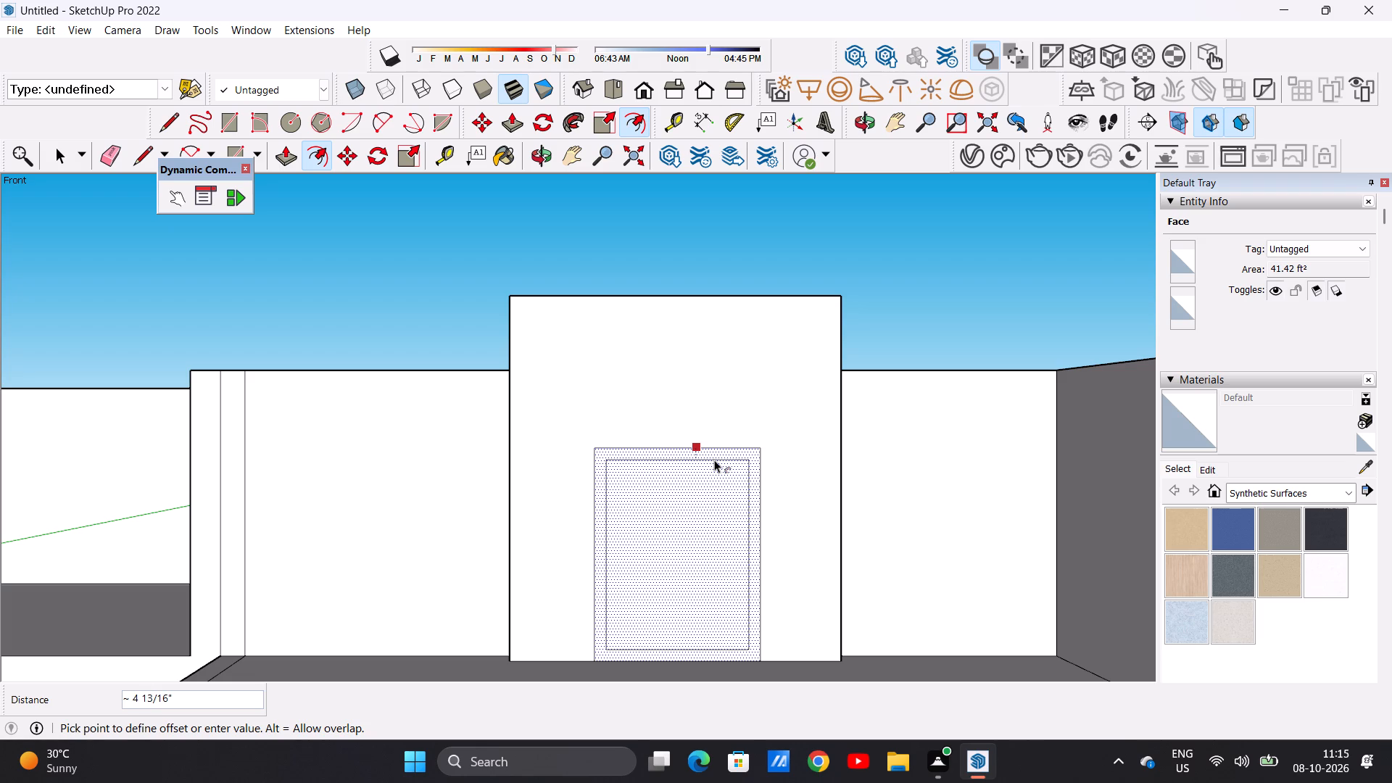
double_click(714, 460)
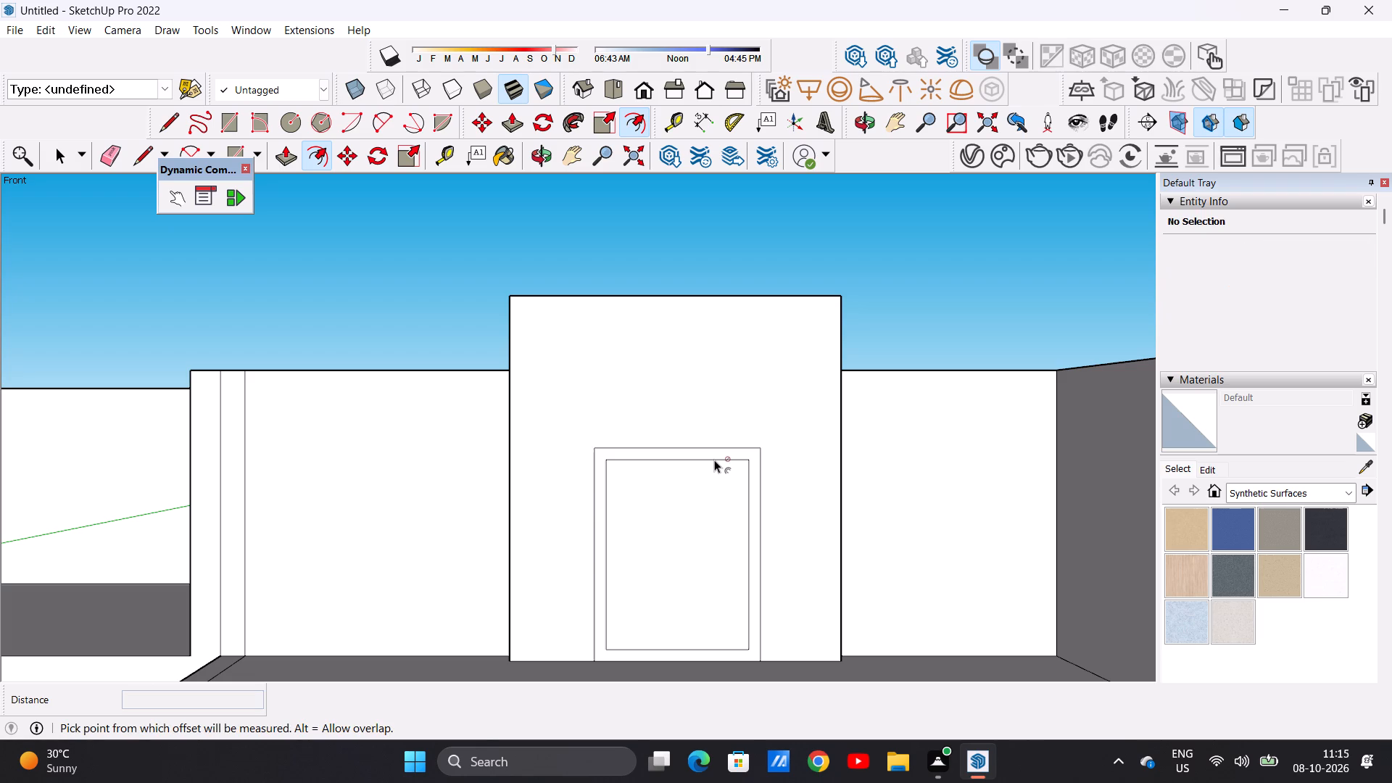
key("space")
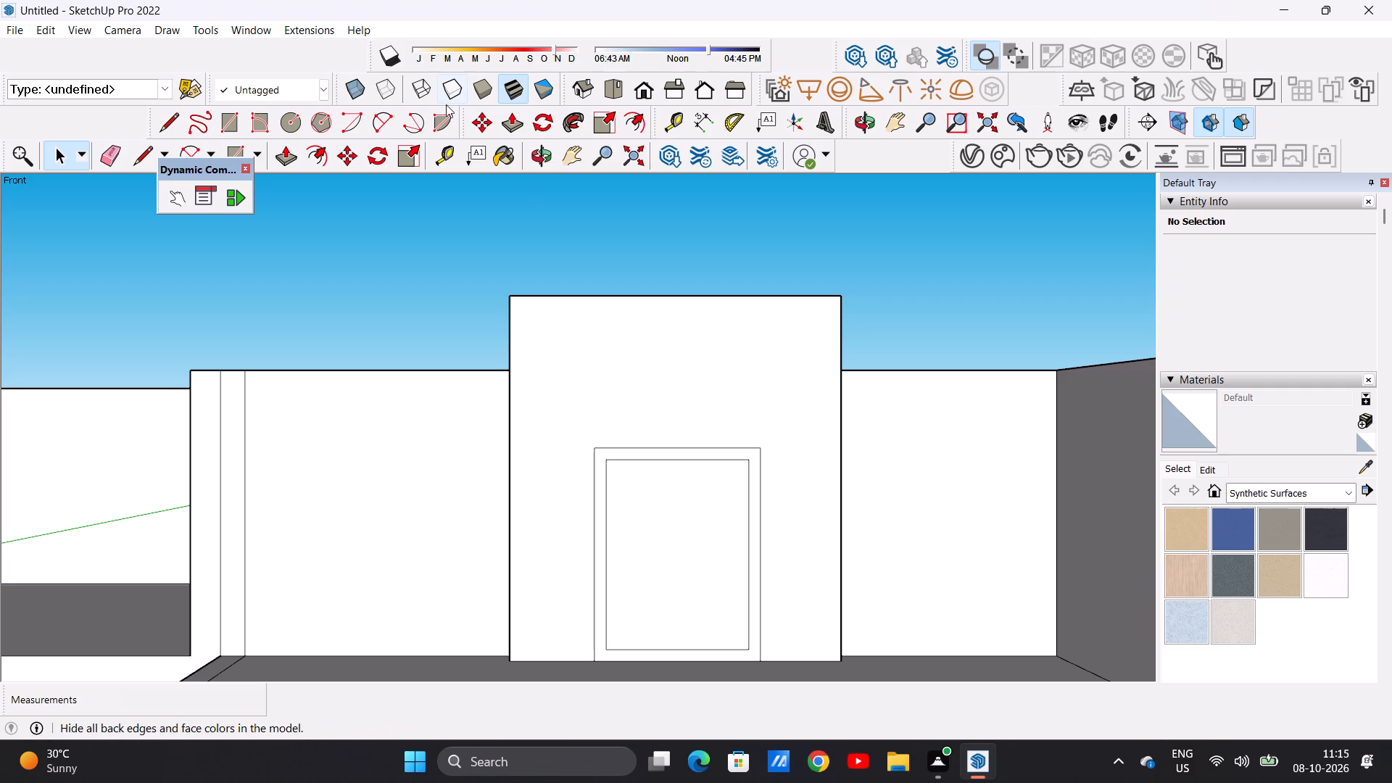
Draw a vertical line about 6' 6" long from the inner rectangle's top edge to its bottom edge, about a quarter across from its left side.
scroll(695, 528, "down", 1)
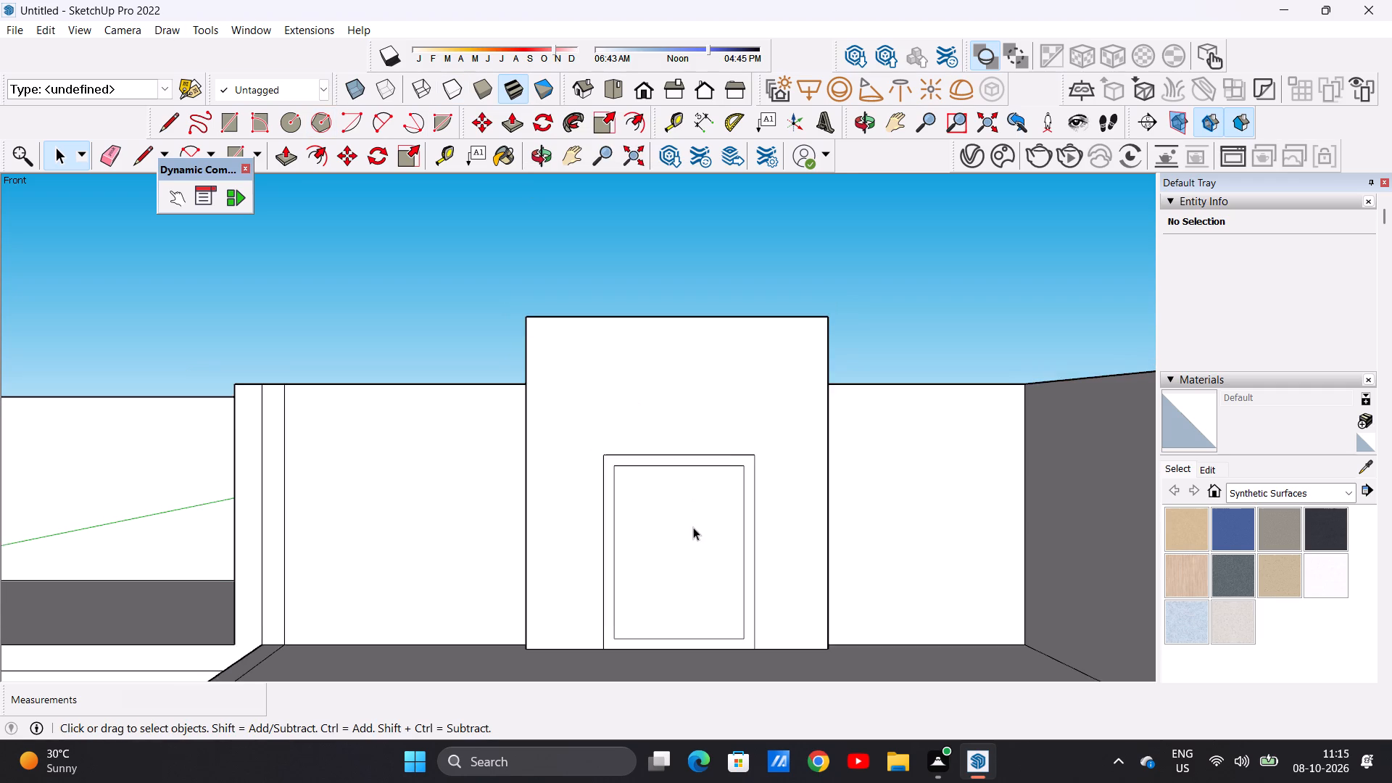
scroll(693, 527, "down", 1)
scroll(726, 655, "up", 4)
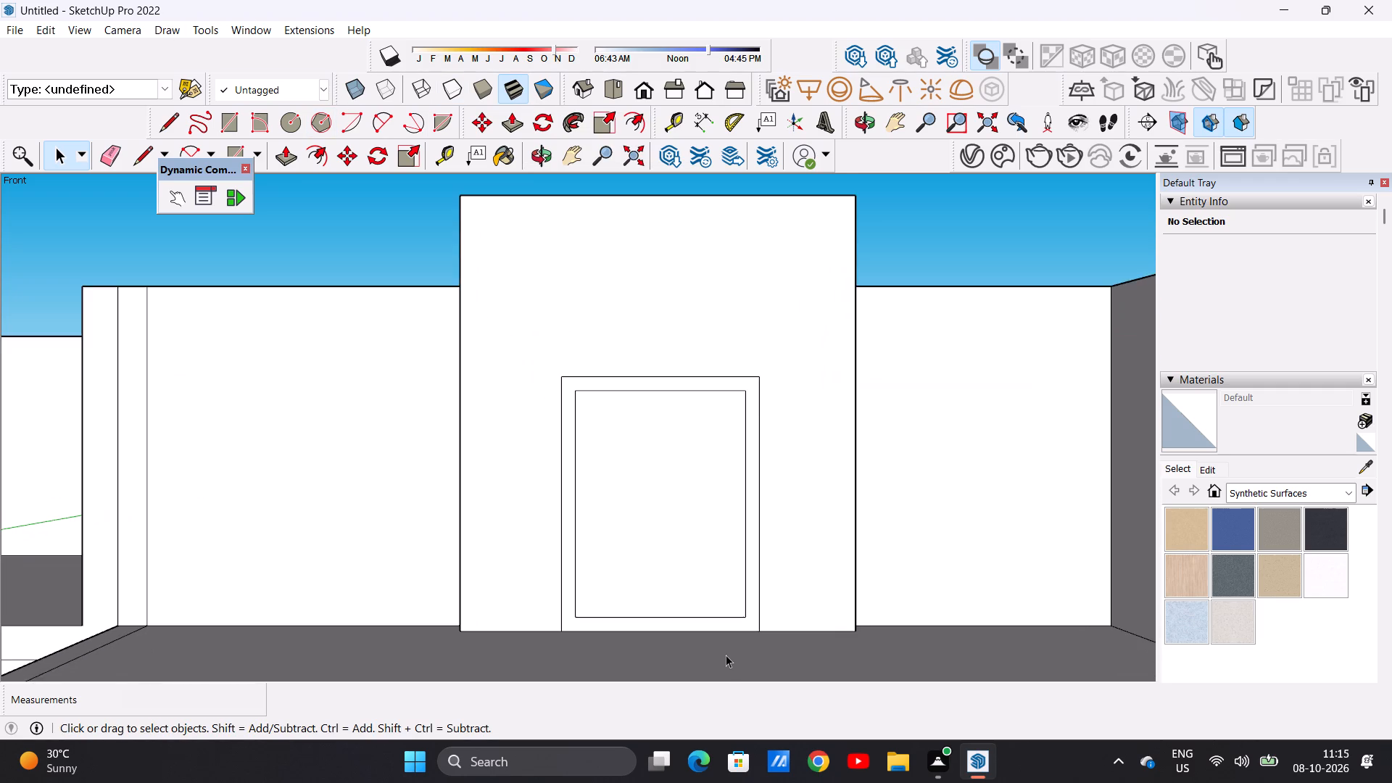
scroll(726, 655, "up", 1)
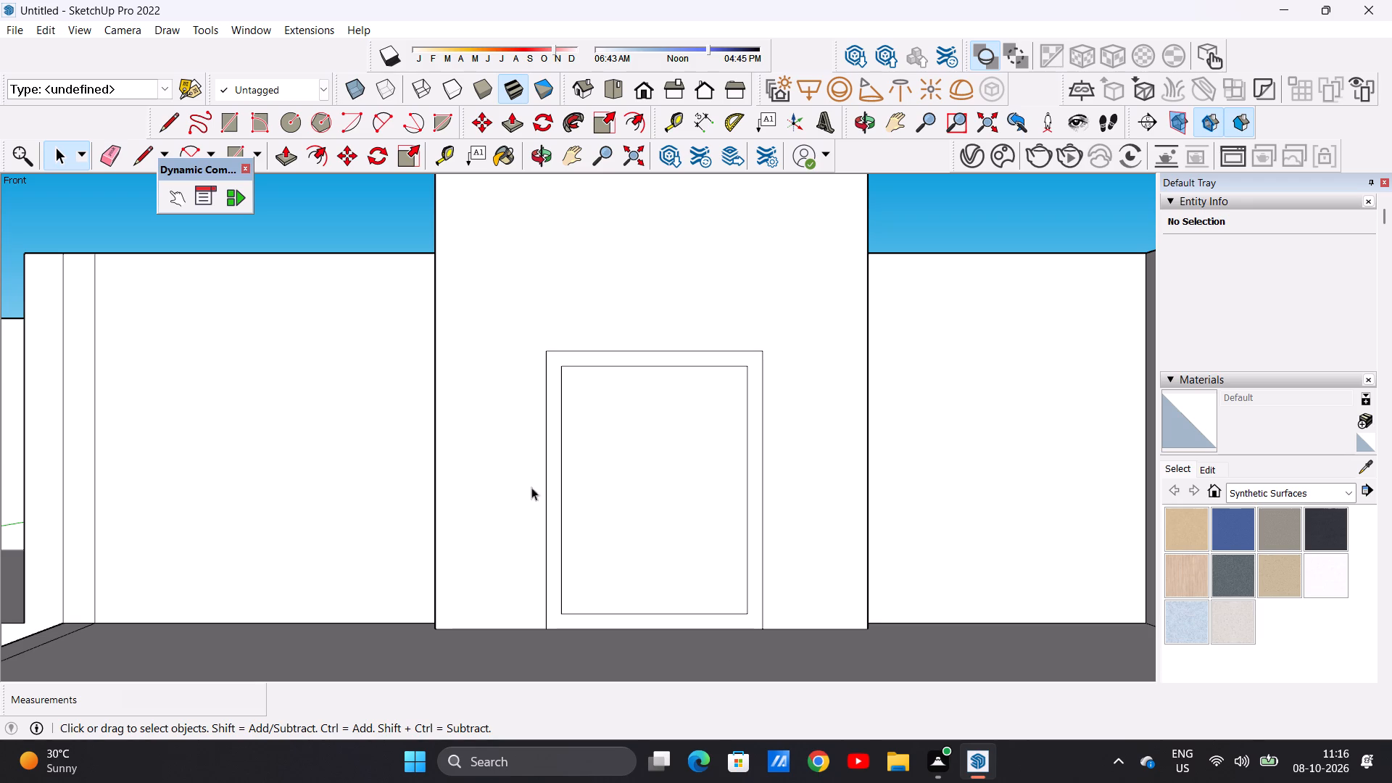
scroll(701, 570, "up", 1)
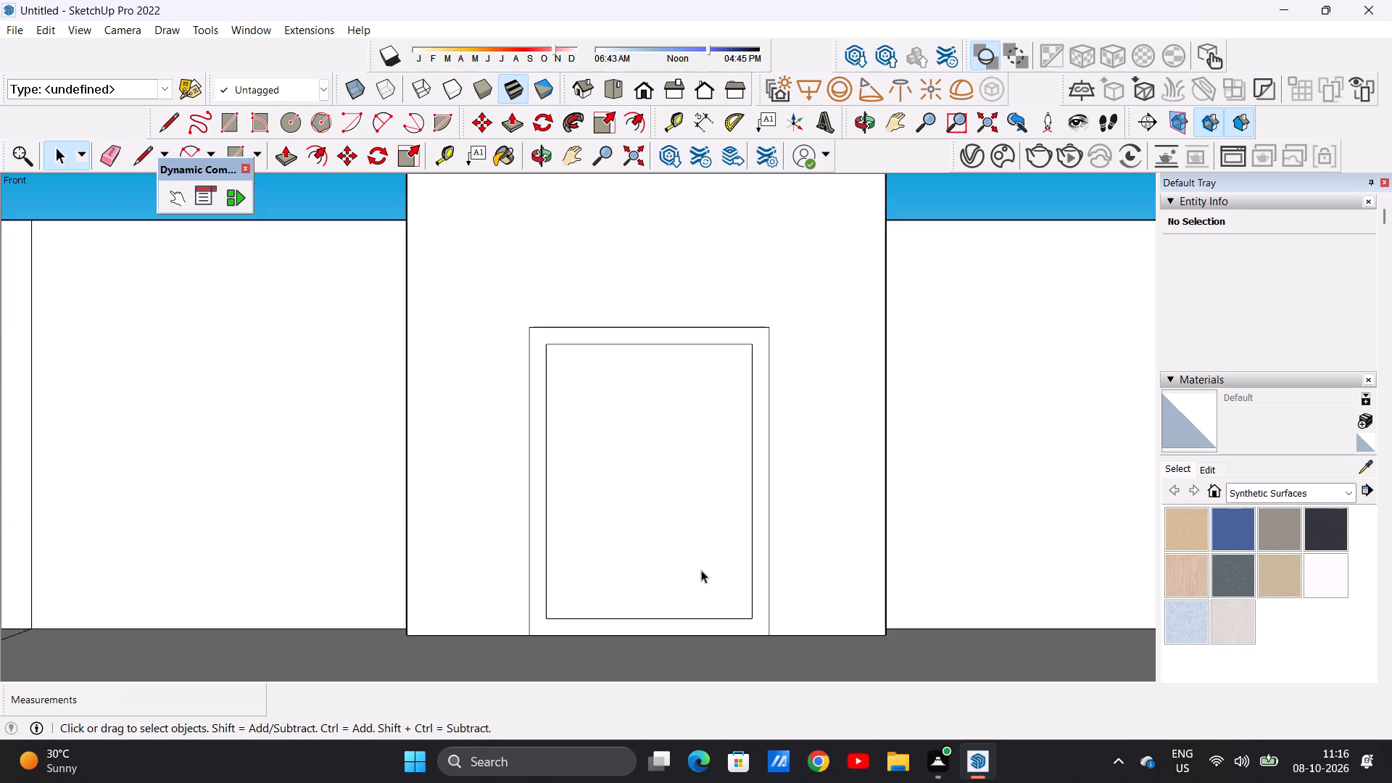
scroll(701, 570, "up", 1)
scroll(701, 570, "down", 1)
scroll(701, 570, "up", 2)
scroll(702, 543, "down", 4)
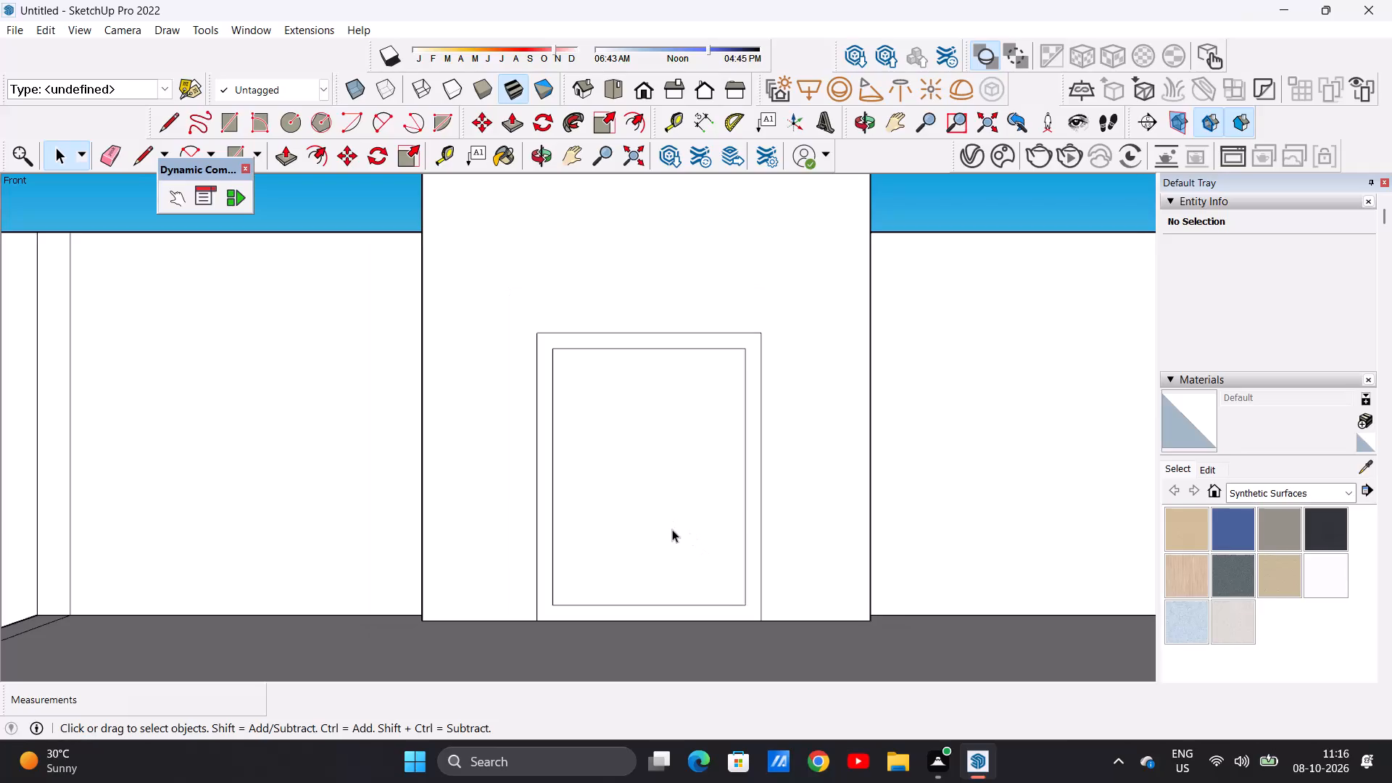
scroll(672, 530, "up", 5)
scroll(674, 531, "down", 1)
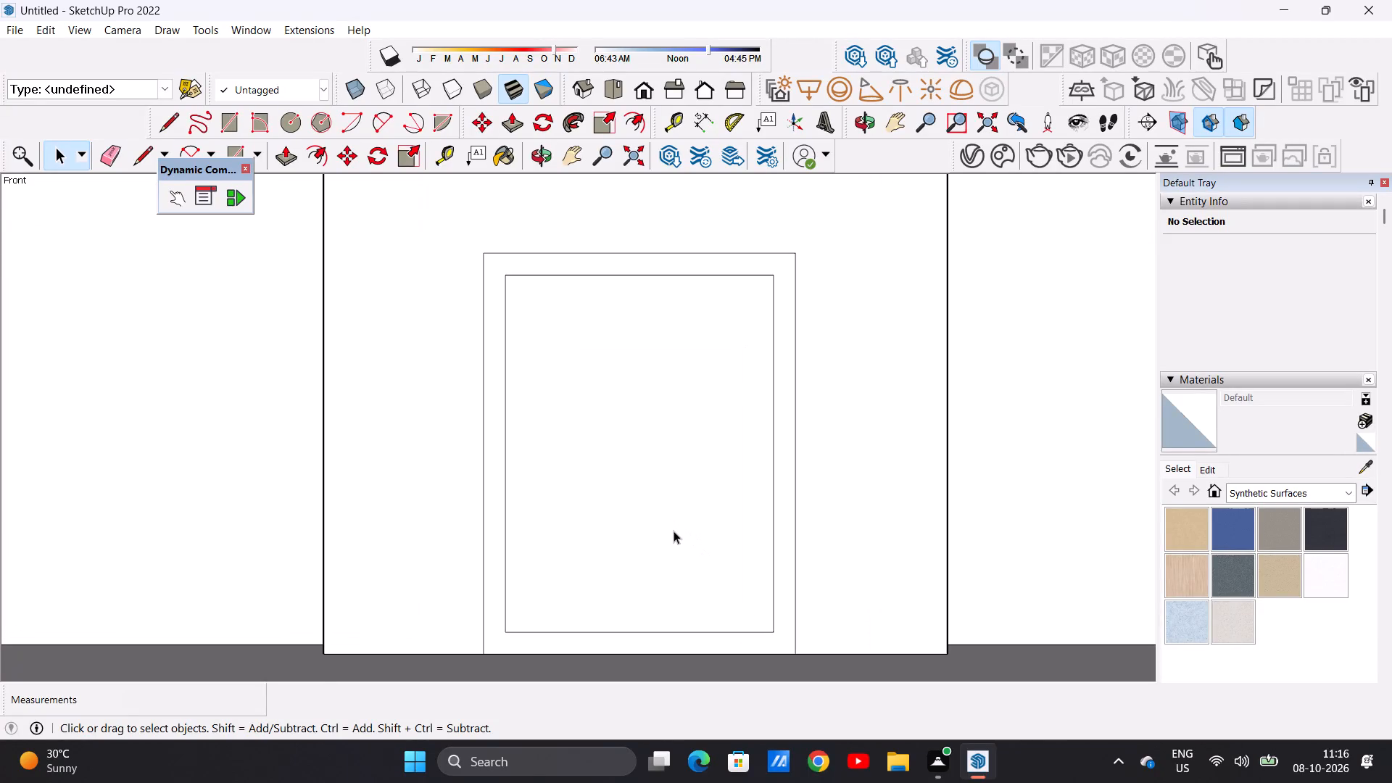
key("l")
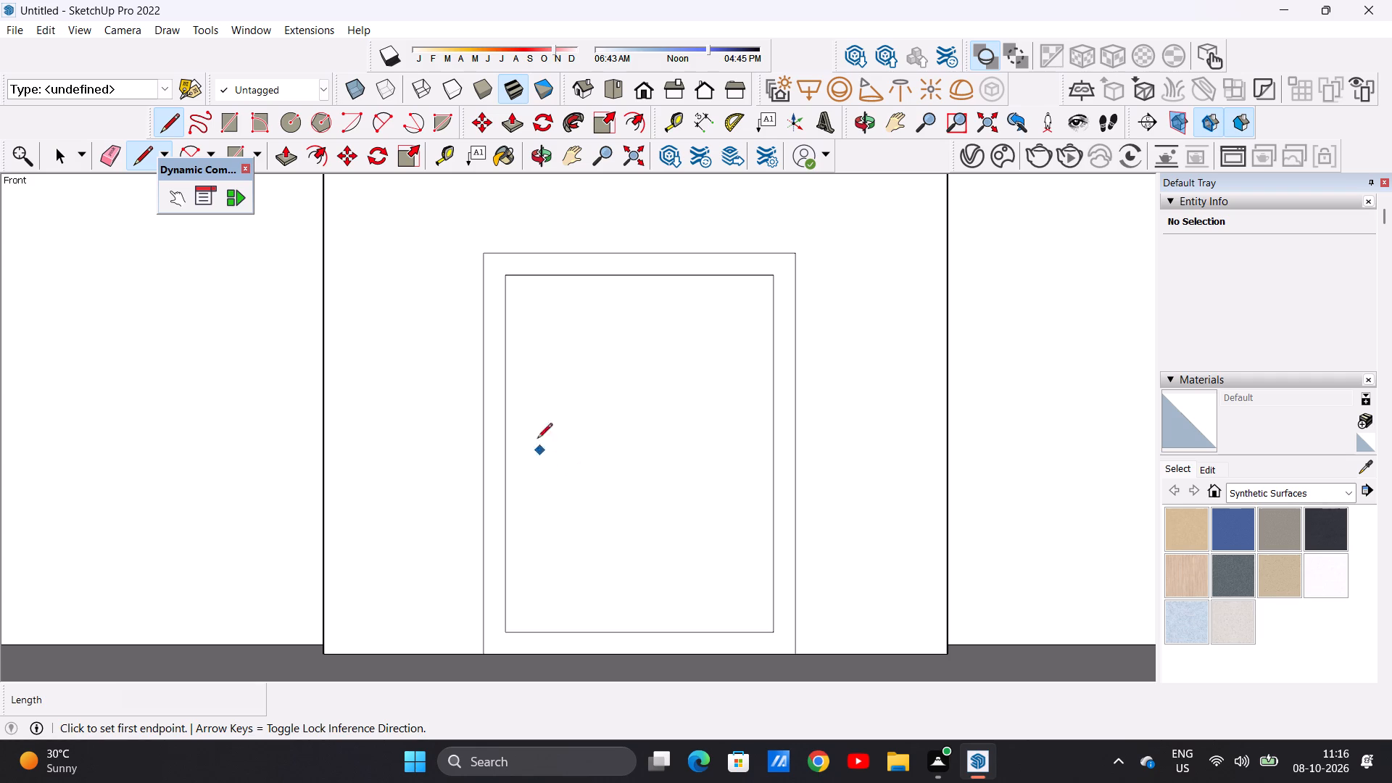
left_click(569, 278)
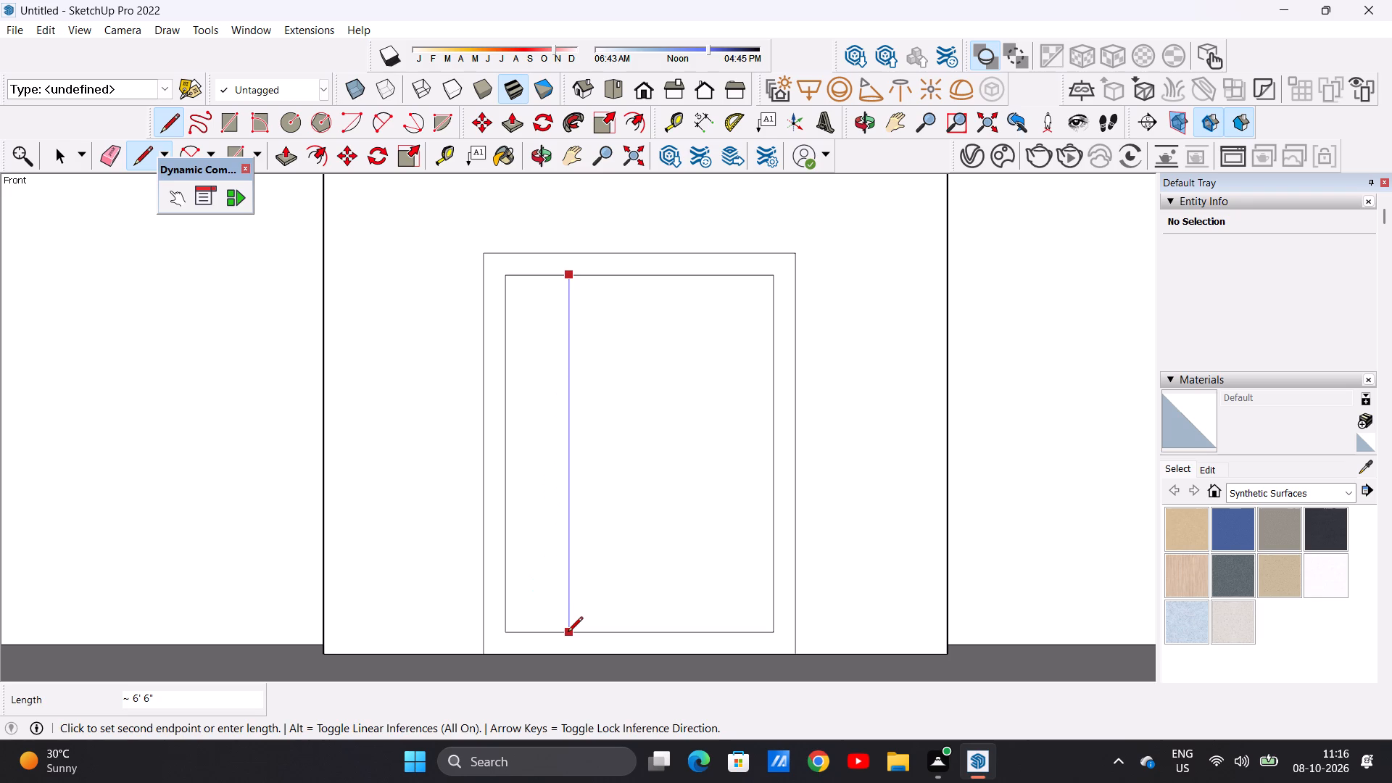
left_click(568, 633)
scroll(565, 297, "up", 3)
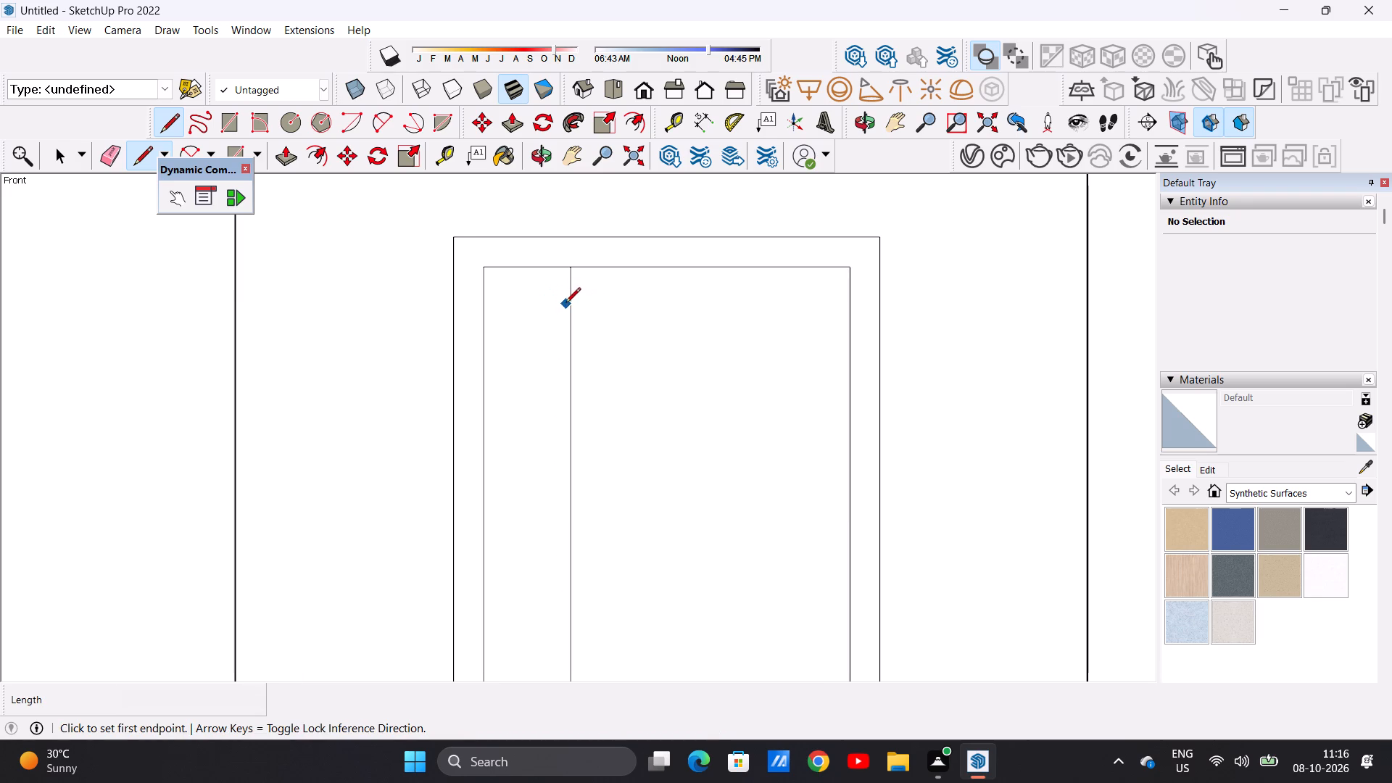
Draw a second vertical line about 6' 6" long just right of the first, forming a narrow strip inside the inner rectangle.
scroll(581, 298, "down", 3)
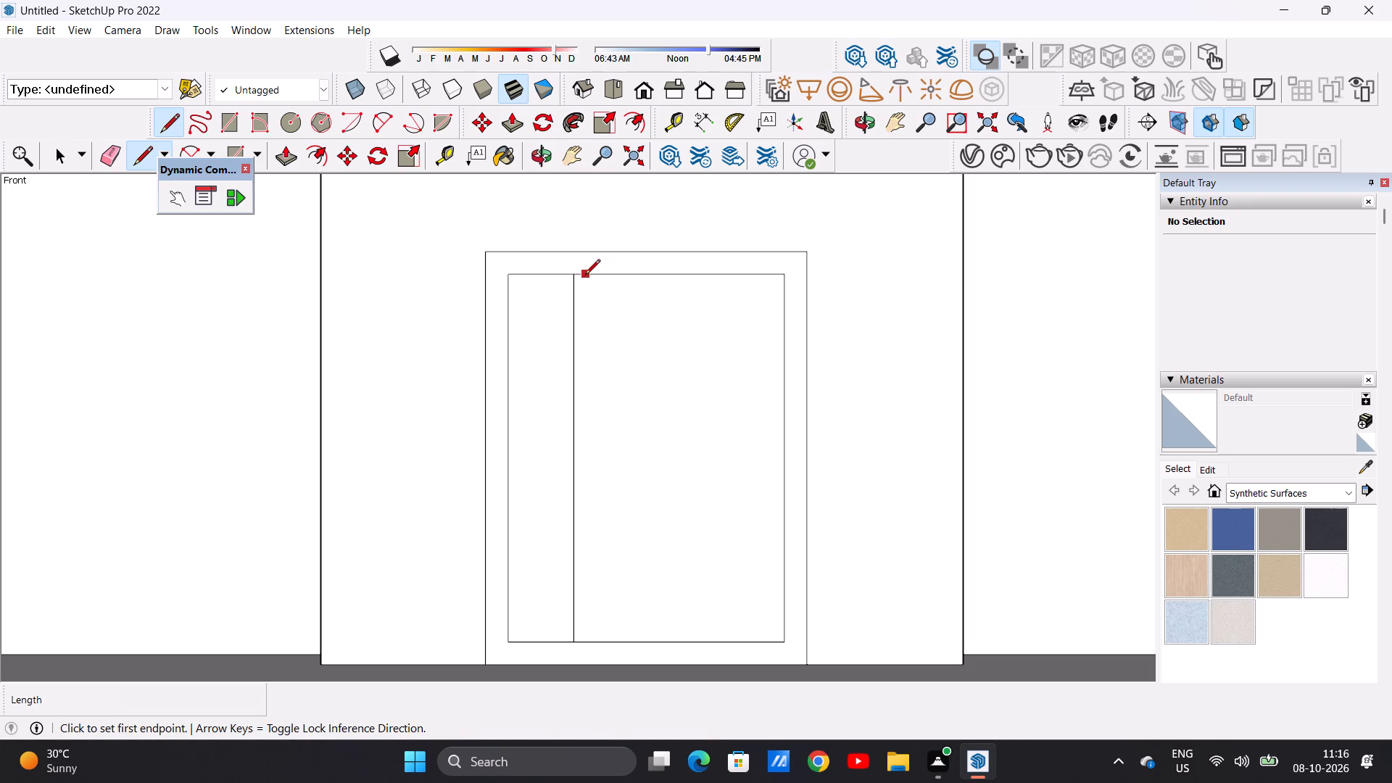
left_click(585, 275)
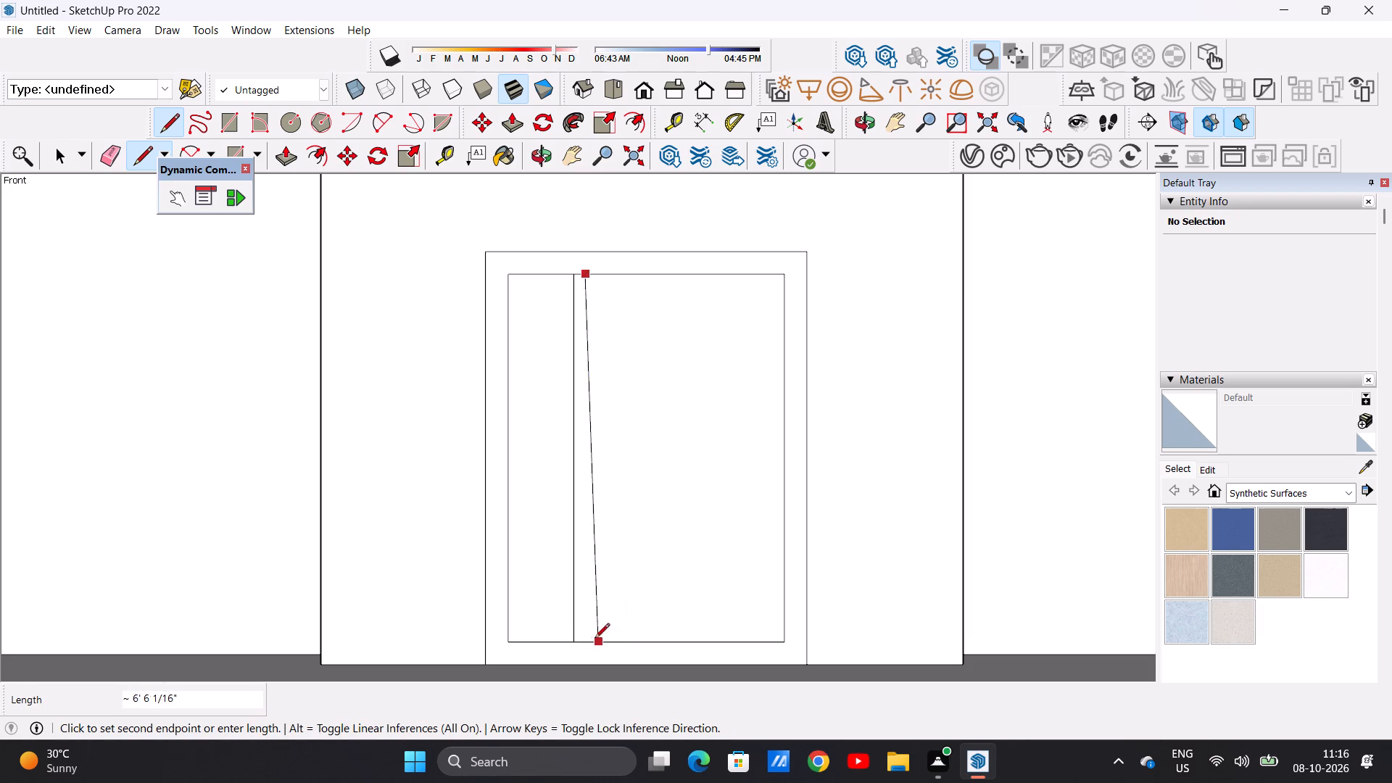
left_click(585, 643)
key("space")
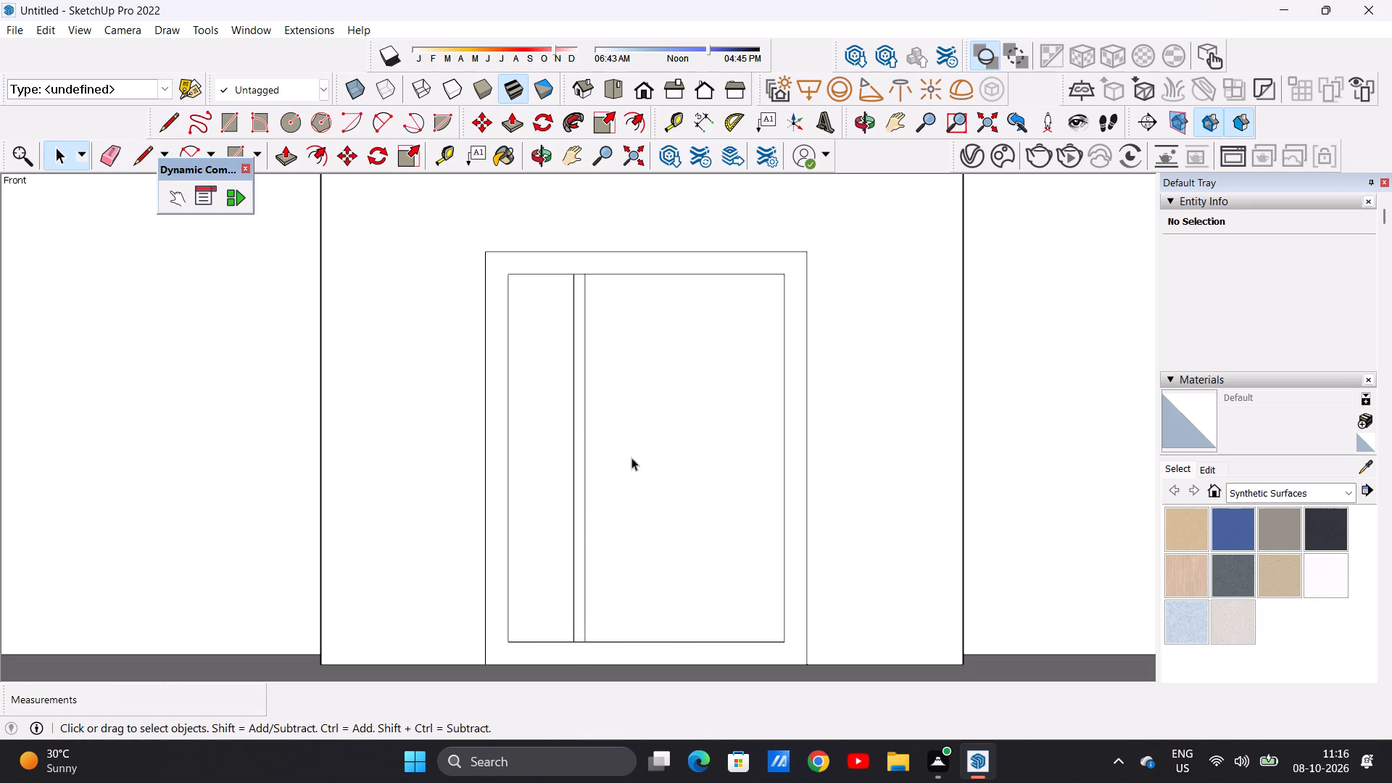
Copy the narrow vertical strip about 2' 4 1/8" to the right along the inner rectangle's bottom edge.
double_click(580, 518)
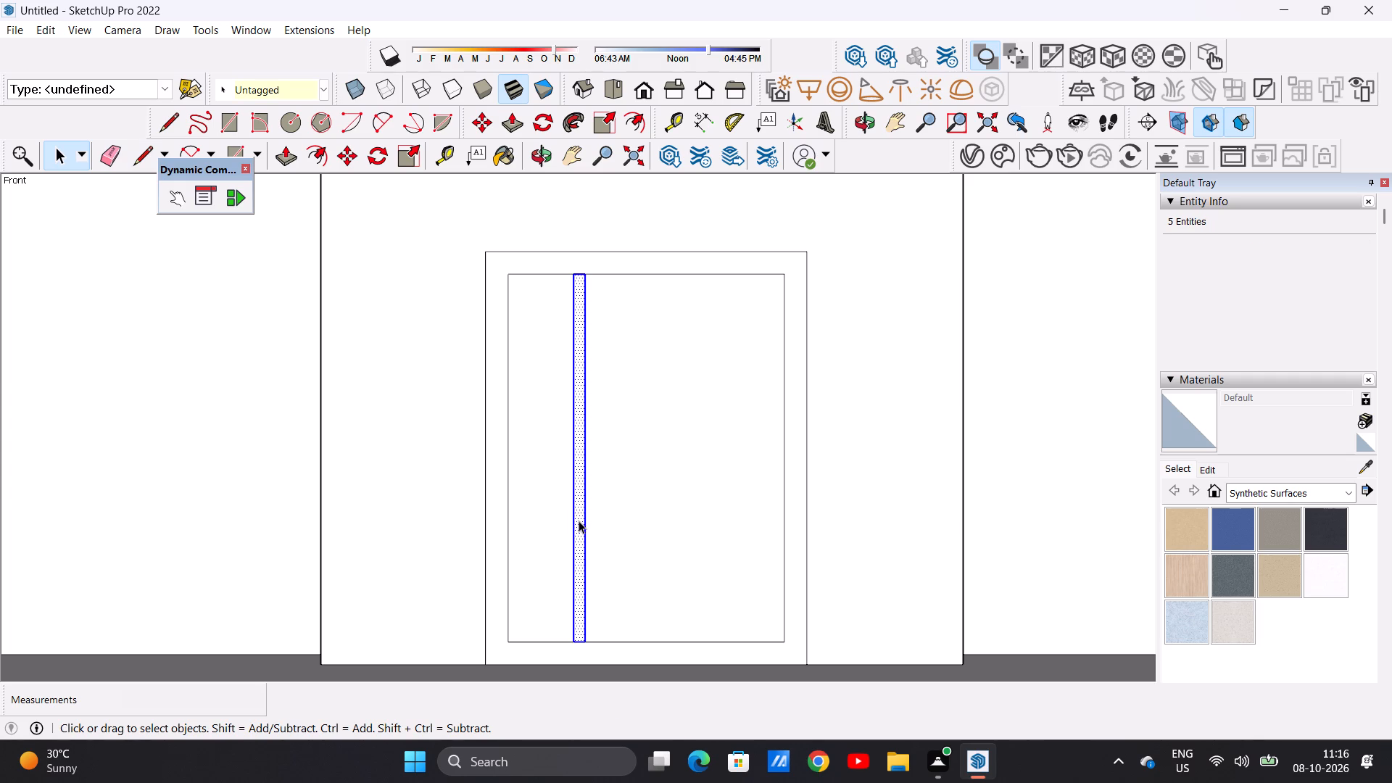
key("m")
left_click(587, 642)
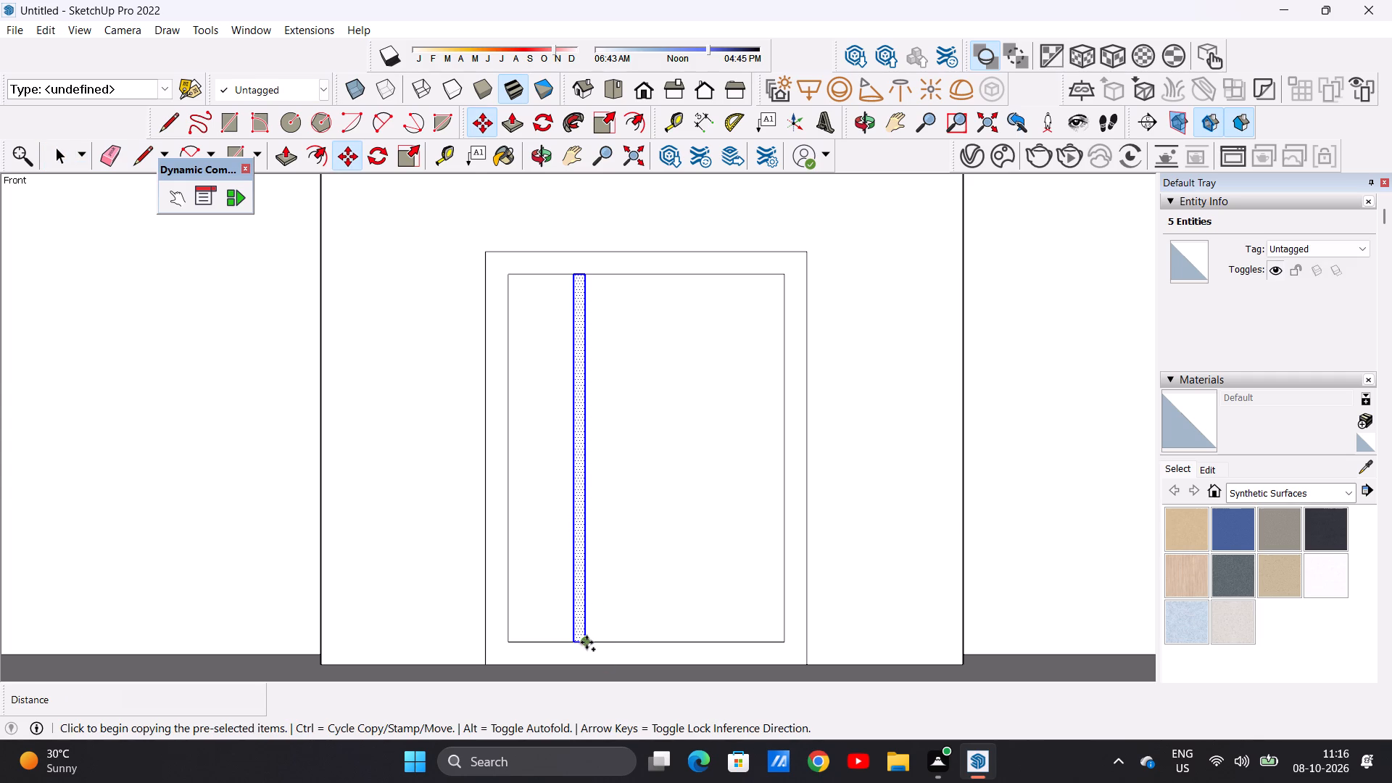
left_click(718, 639)
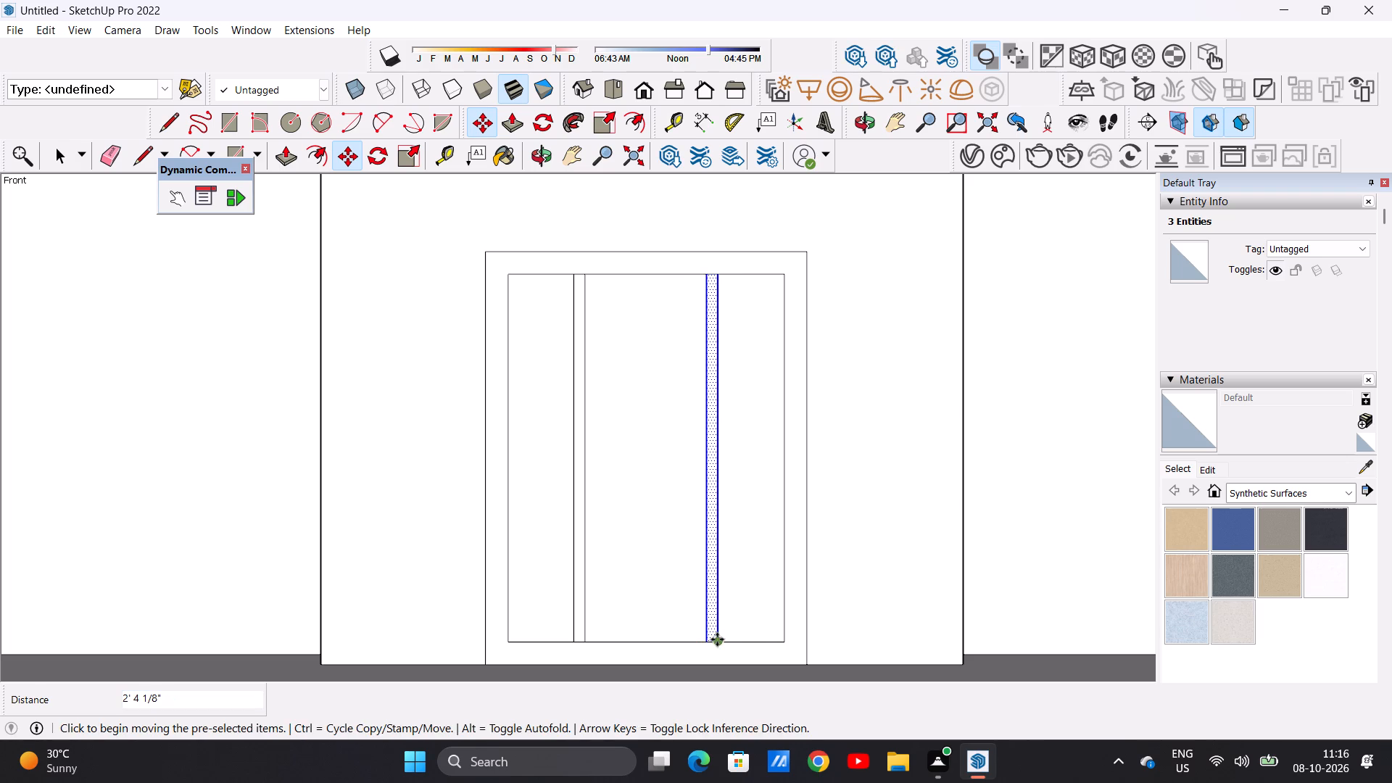
key("space")
scroll(505, 532, "down", 7)
scroll(523, 528, "up", 1)
left_click(307, 247)
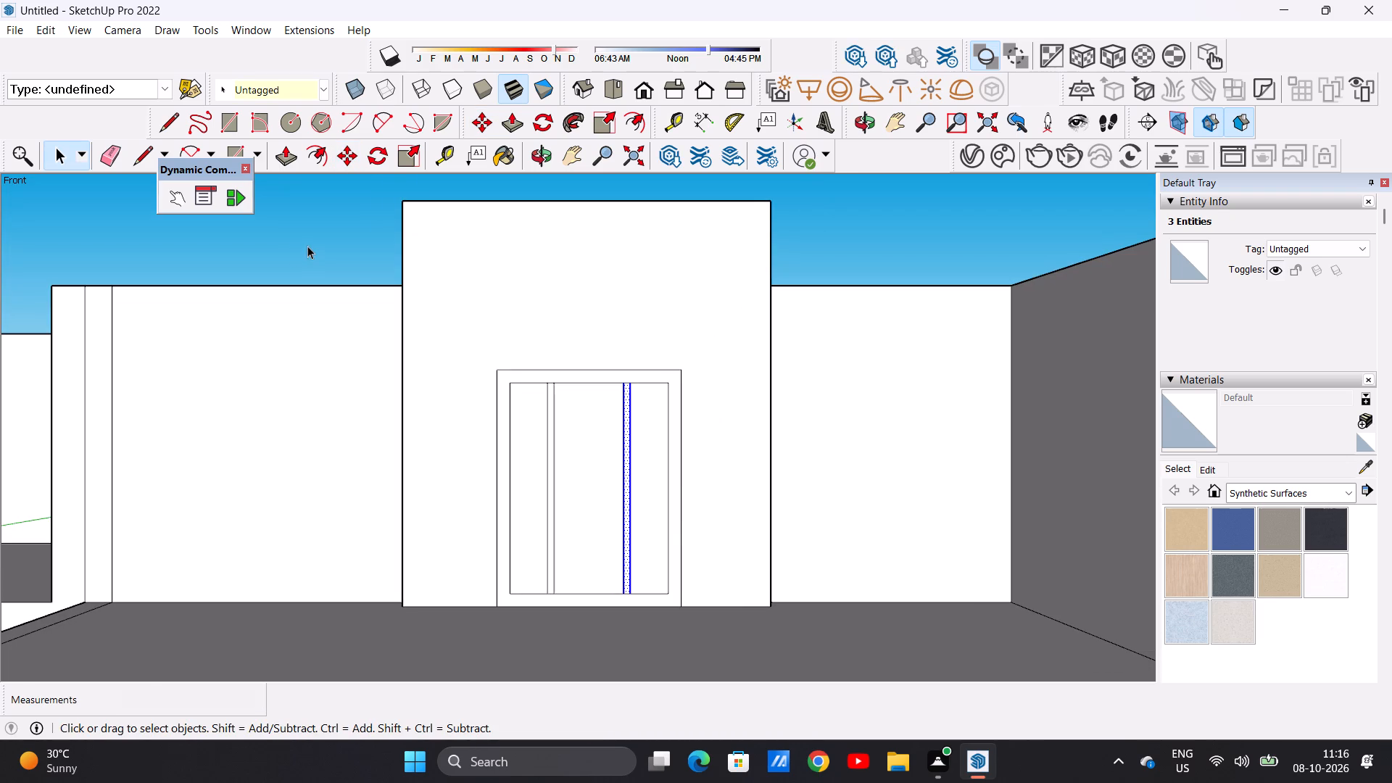
Examine the divided frame's proportions against the raised panel and the upper front wall in the front view.
scroll(637, 508, "up", 5)
scroll(640, 509, "down", 2)
scroll(674, 513, "up", 1)
scroll(684, 512, "down", 1)
scroll(686, 511, "up", 1)
scroll(689, 511, "down", 3)
scroll(692, 505, "up", 1)
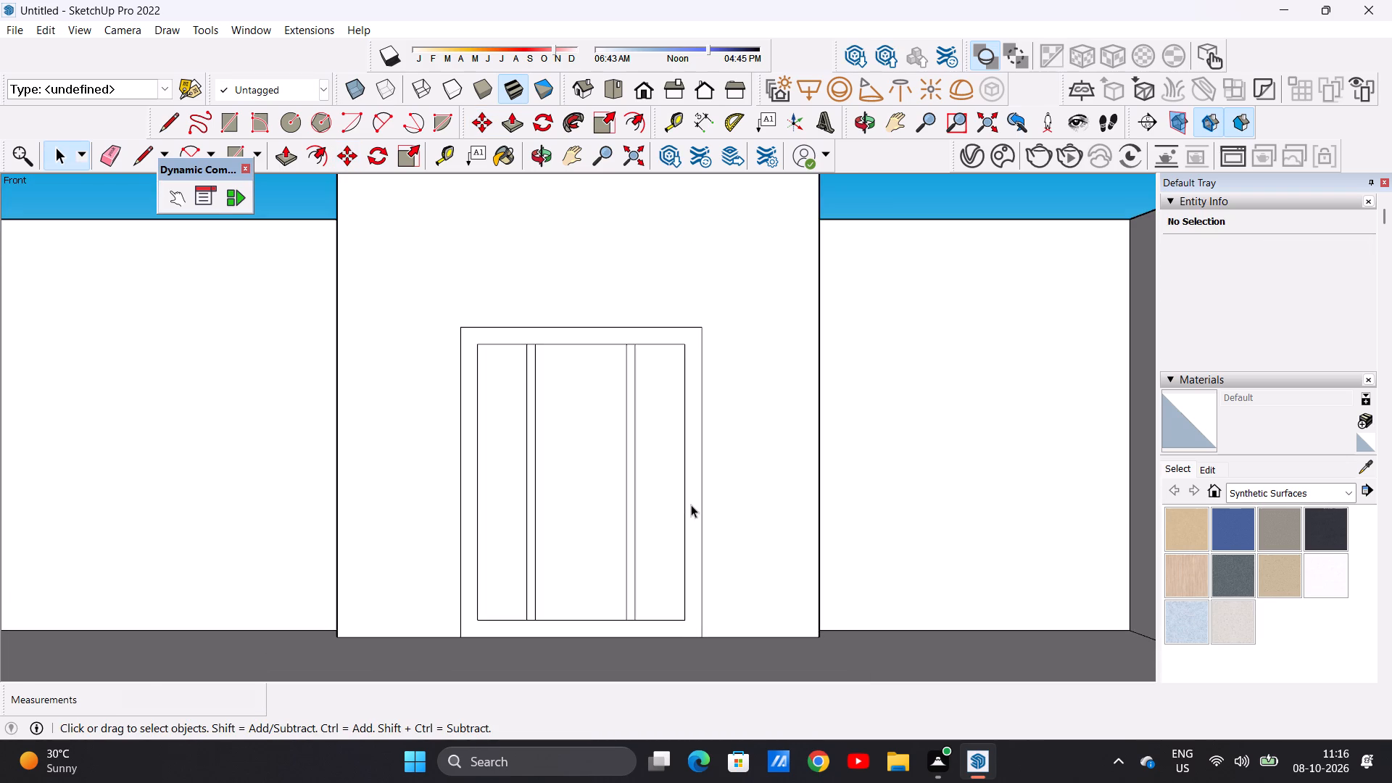
scroll(690, 496, "down", 2)
scroll(690, 496, "up", 1)
scroll(690, 496, "down", 2)
scroll(690, 497, "up", 1)
scroll(689, 496, "down", 2)
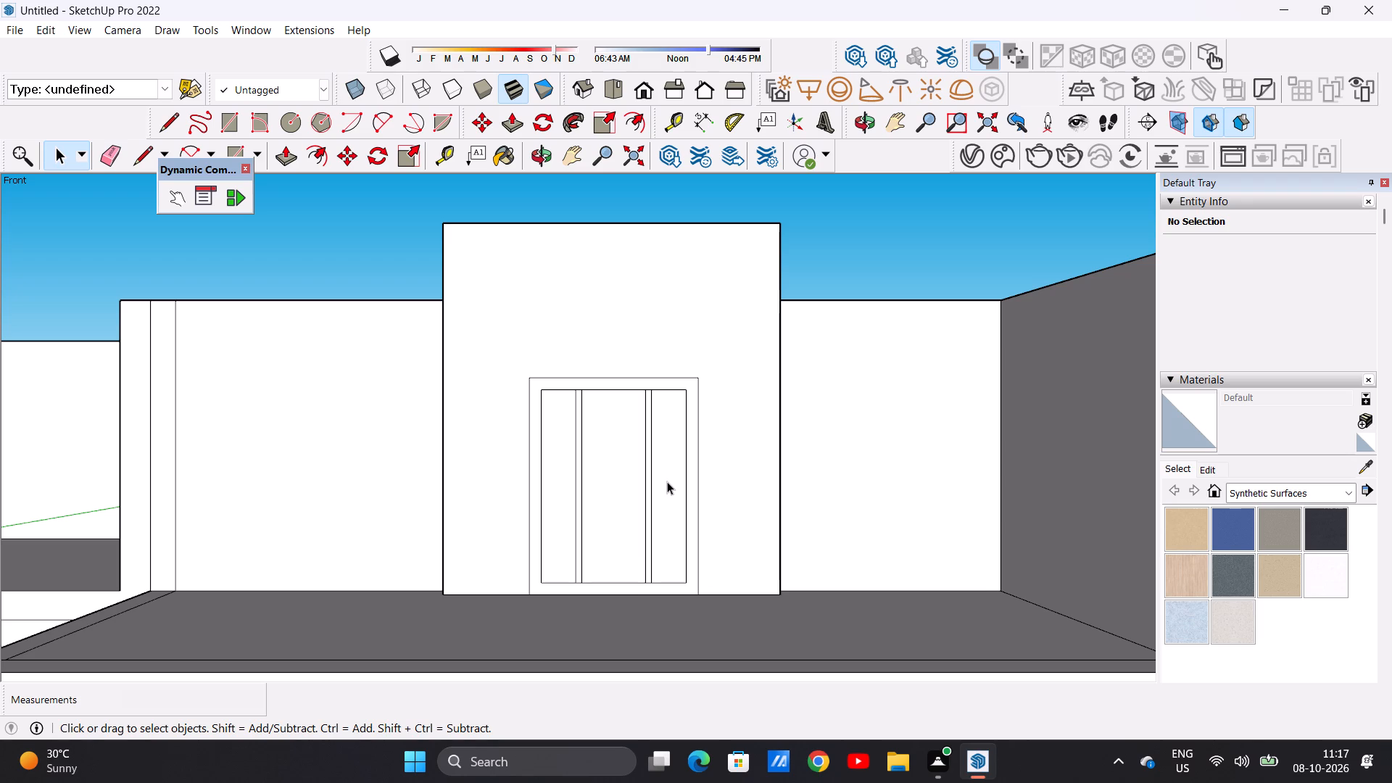
scroll(805, 366, "down", 4)
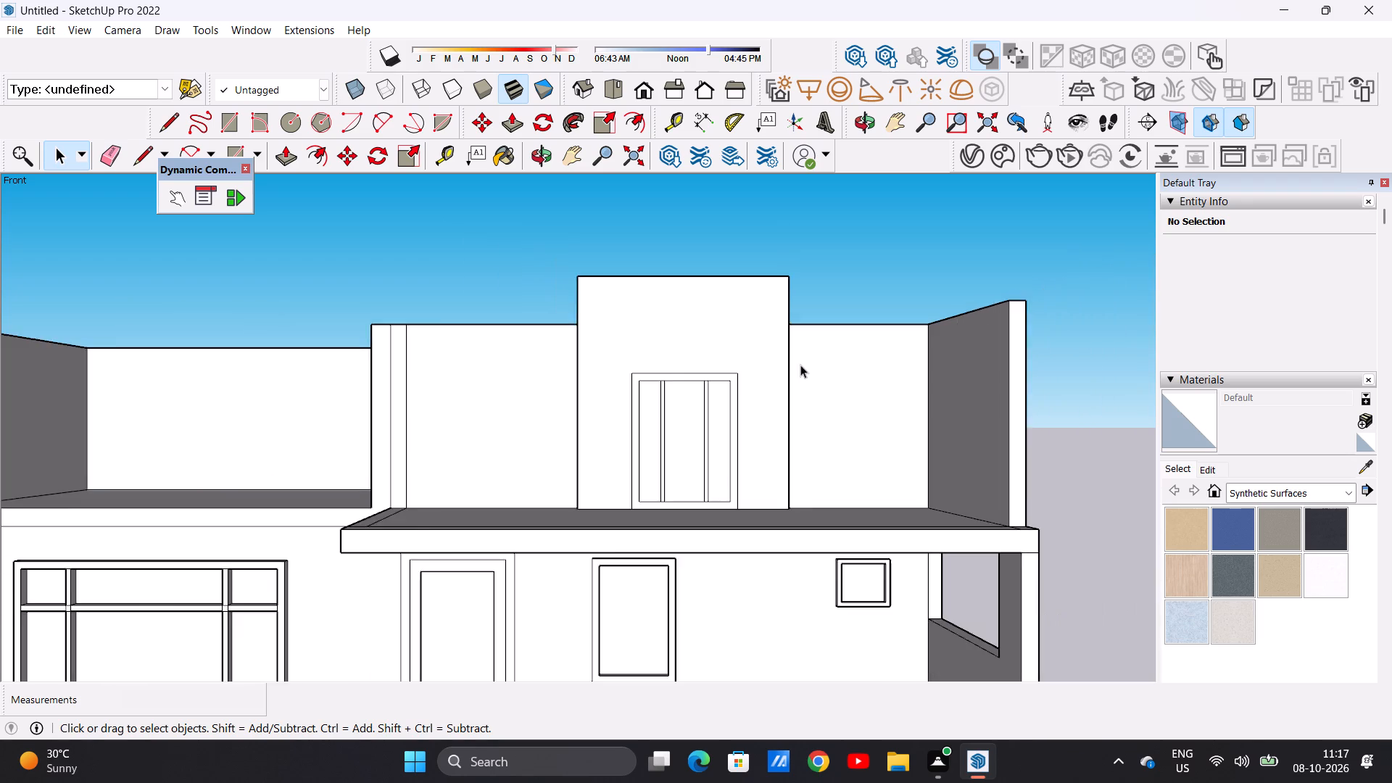
scroll(800, 365, "down", 4)
scroll(792, 357, "up", 1)
scroll(792, 357, "down", 1)
Examine the whole house from the front, sides and above, comparing the upper storey with the ground-floor openings.
middle_click_drag(875, 367, 503, 466)
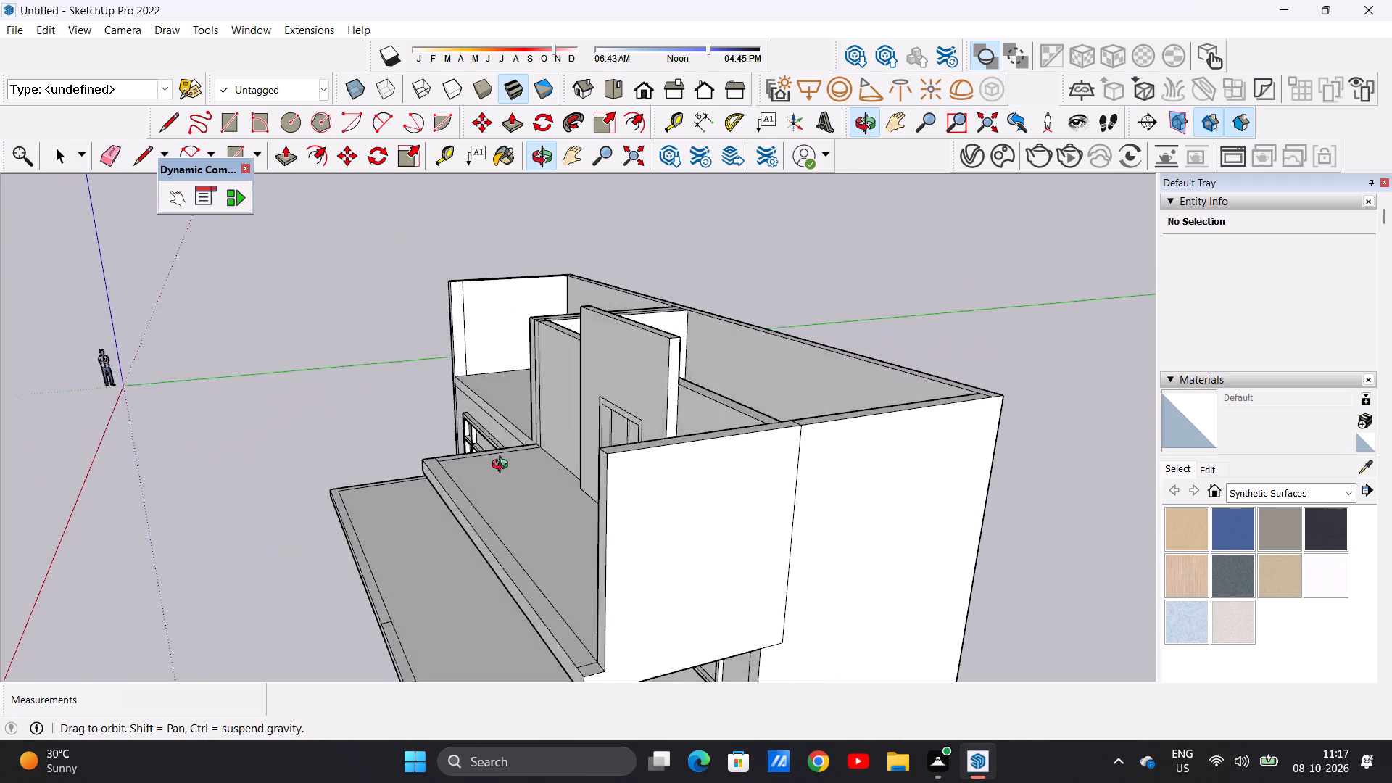
middle_click_drag(503, 466, 865, 377)
middle_click_drag(579, 367, 863, 414)
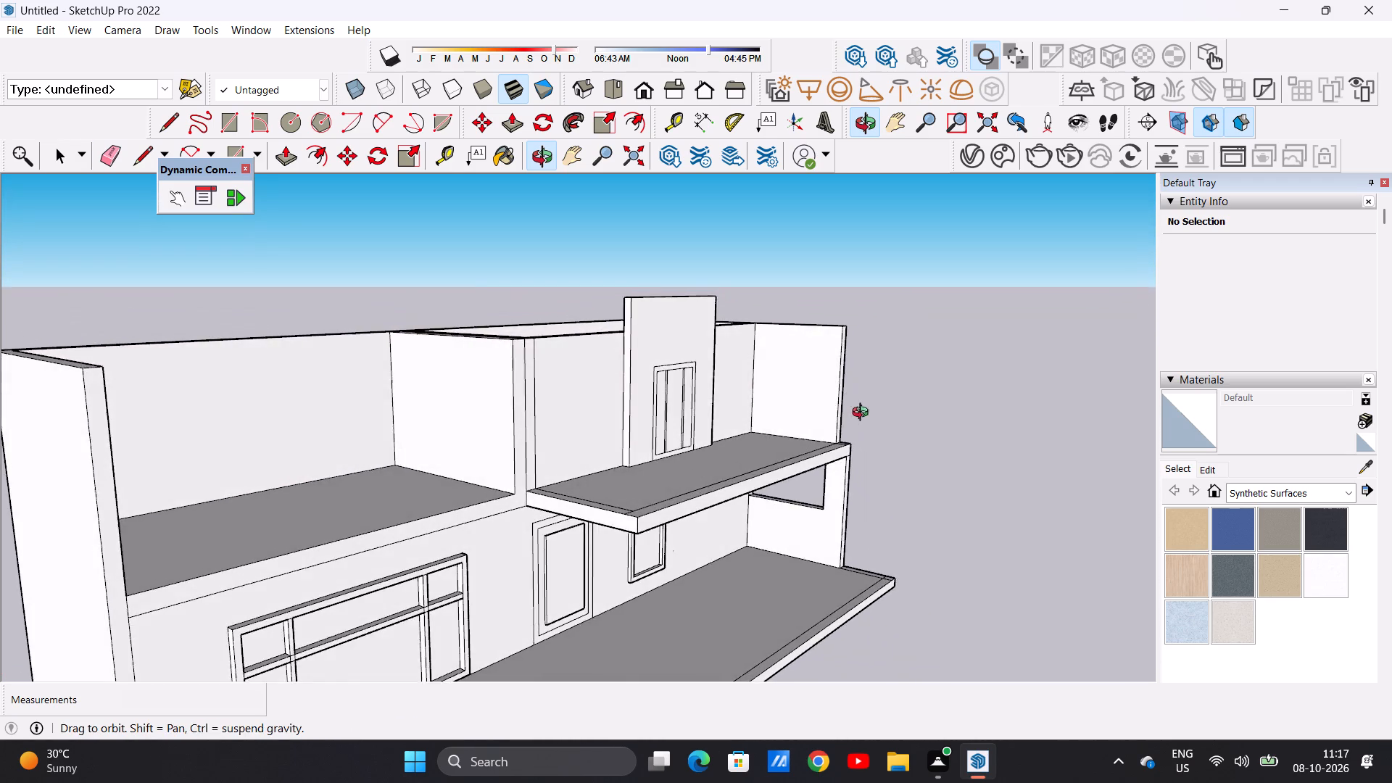
middle_click_drag(863, 414, 861, 414)
scroll(628, 404, "up", 1)
scroll(628, 402, "down", 1)
scroll(628, 402, "up", 4)
scroll(651, 402, "down", 4)
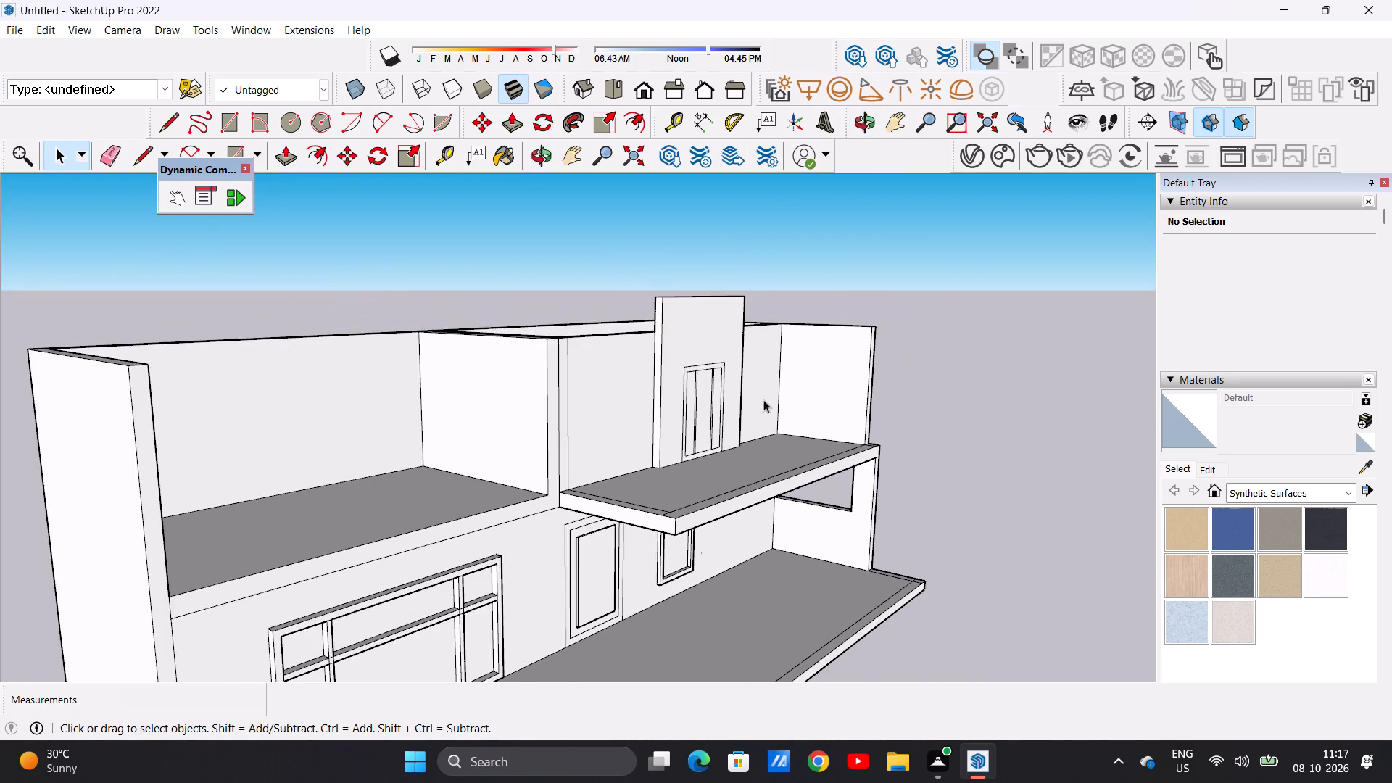
scroll(763, 399, "down", 2)
scroll(765, 397, "up", 2)
scroll(765, 390, "down", 6)
middle_click_drag(848, 445, 609, 420)
middle_click_drag(606, 419, 531, 405)
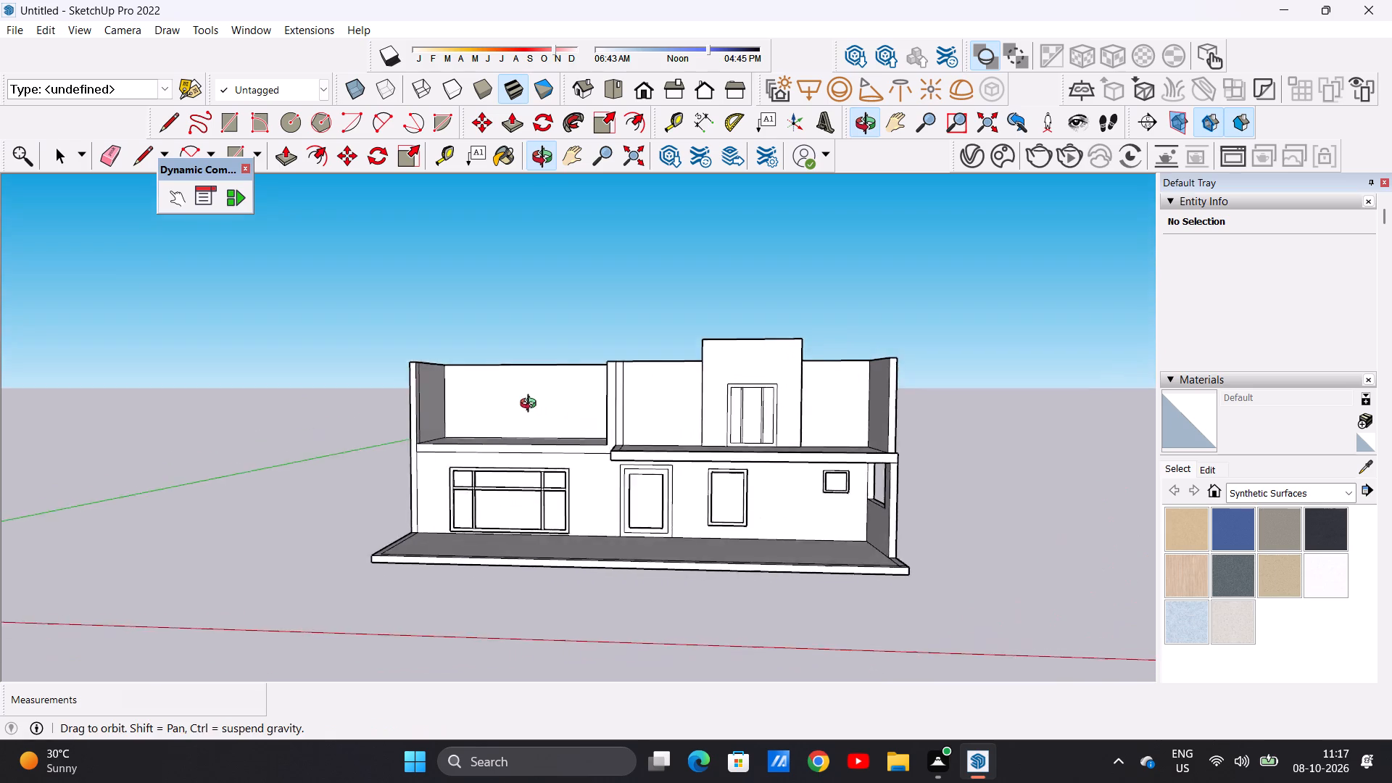
middle_click_drag(531, 405, 529, 404)
middle_click_drag(518, 404, 415, 424)
middle_click(413, 426)
middle_click_drag(692, 342, 831, 402)
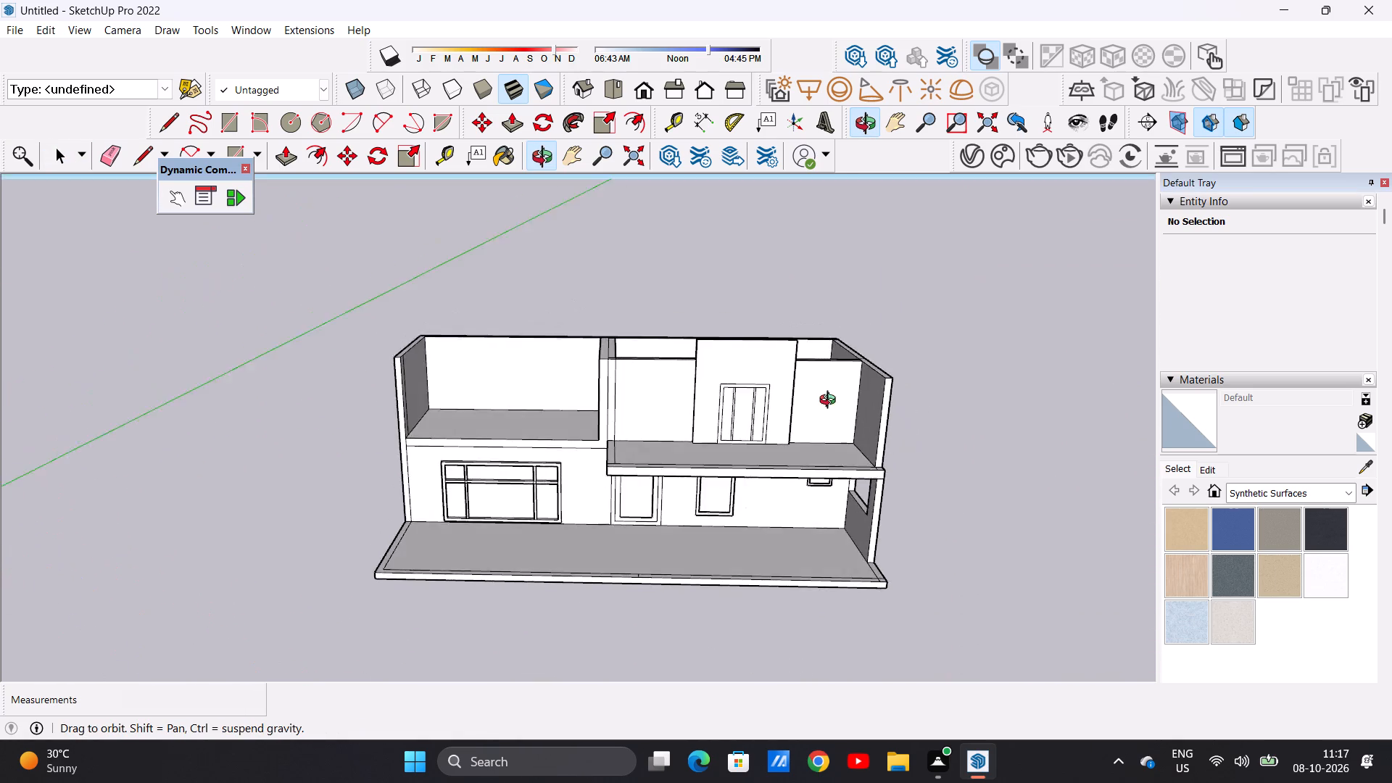
middle_click_drag(831, 402, 818, 369)
middle_click(817, 368)
middle_click_drag(813, 363, 766, 318)
scroll(730, 386, "up", 6)
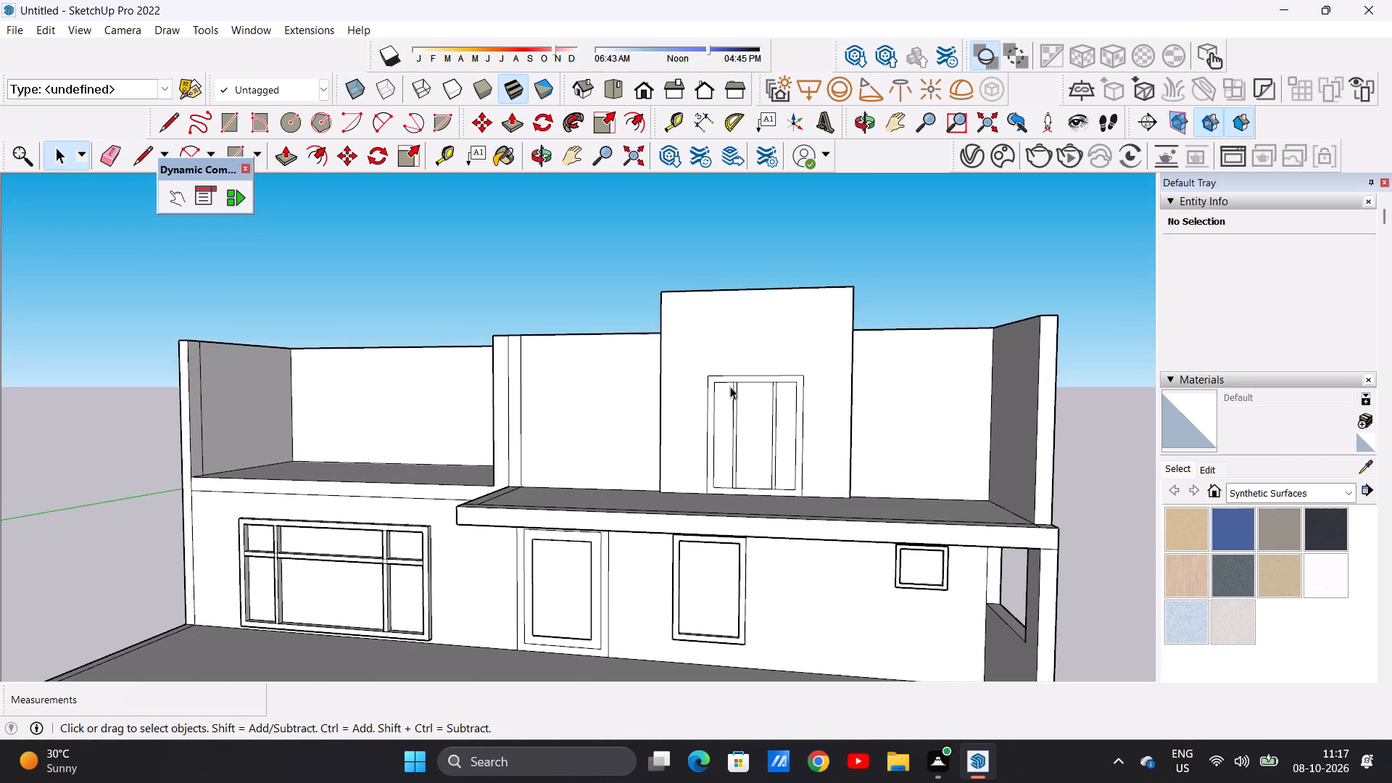
scroll(792, 408, "up", 5)
scroll(824, 399, "down", 6)
scroll(840, 395, "up", 1)
scroll(840, 395, "down", 2)
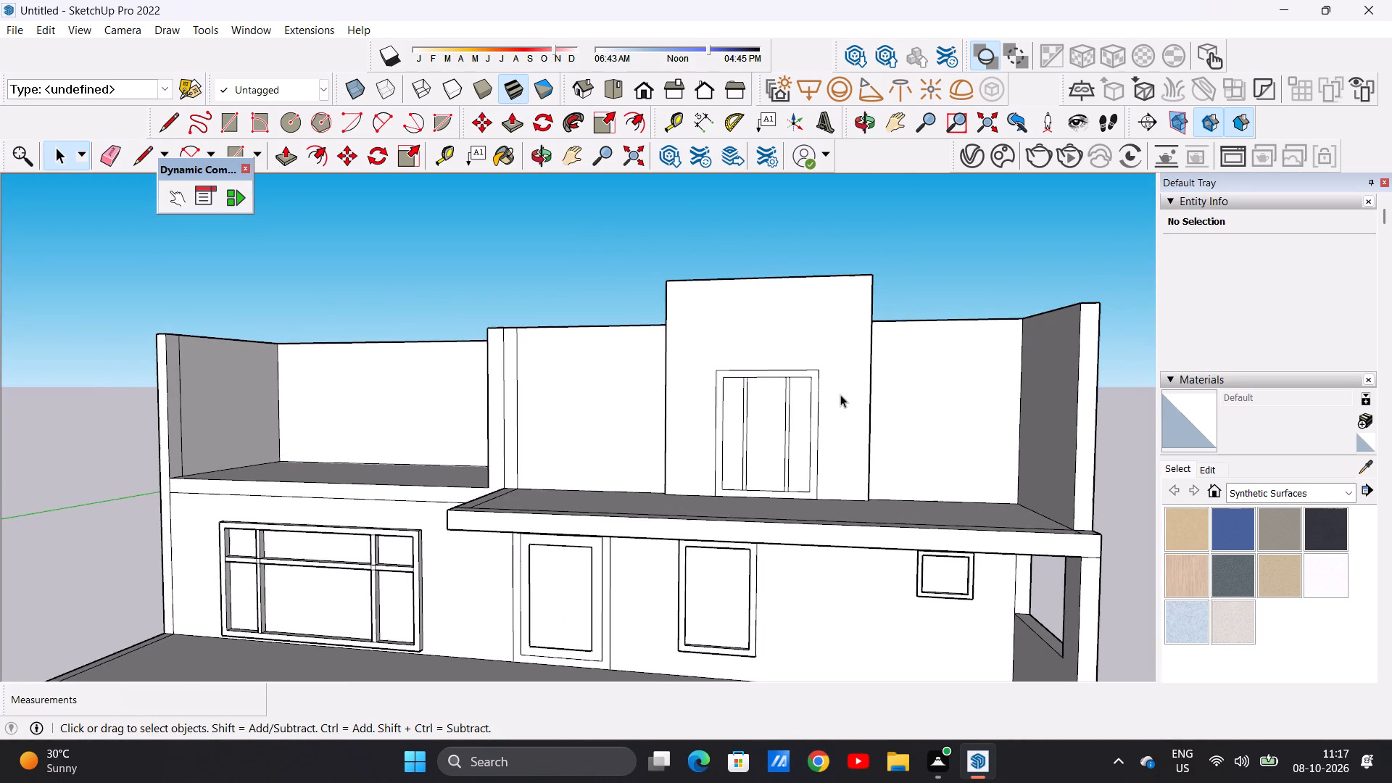
scroll(840, 394, "down", 5)
scroll(840, 394, "up", 1)
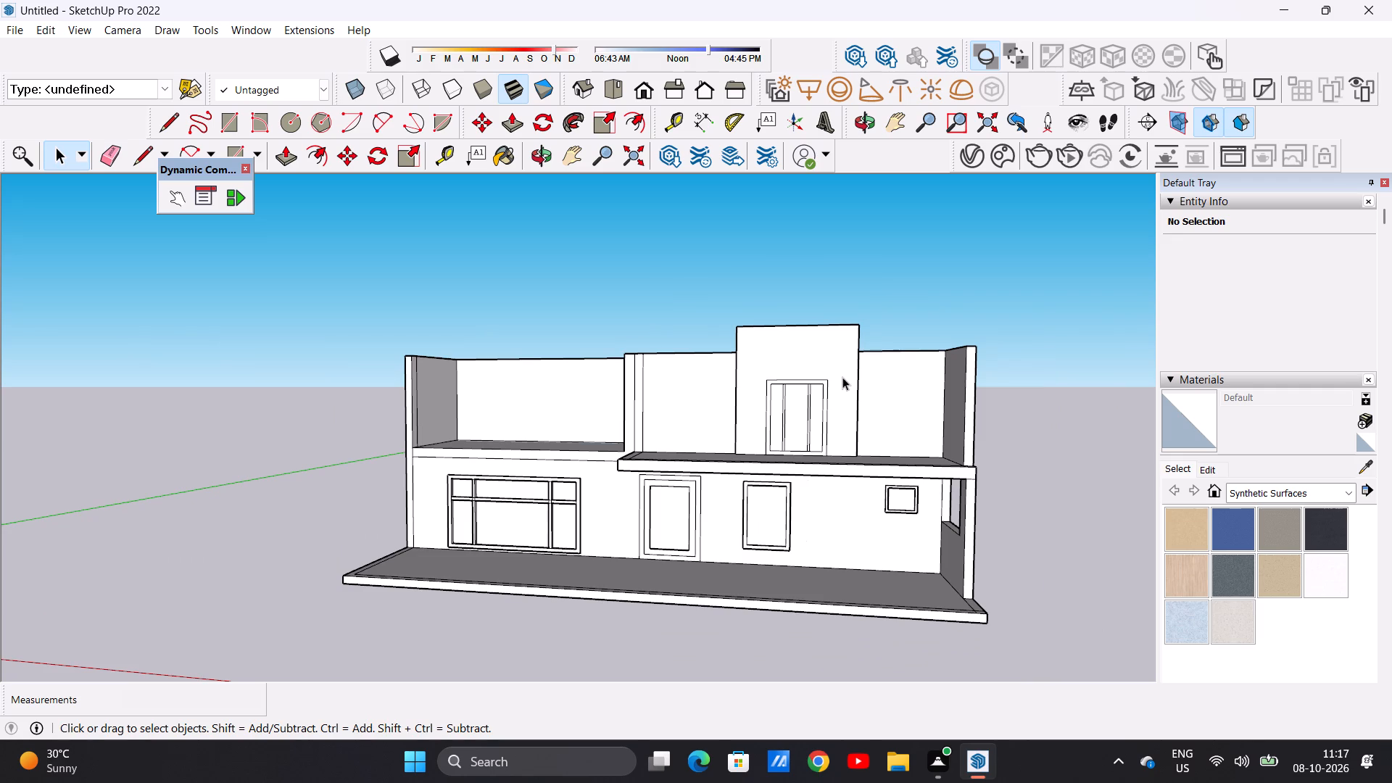
scroll(777, 374, "up", 6)
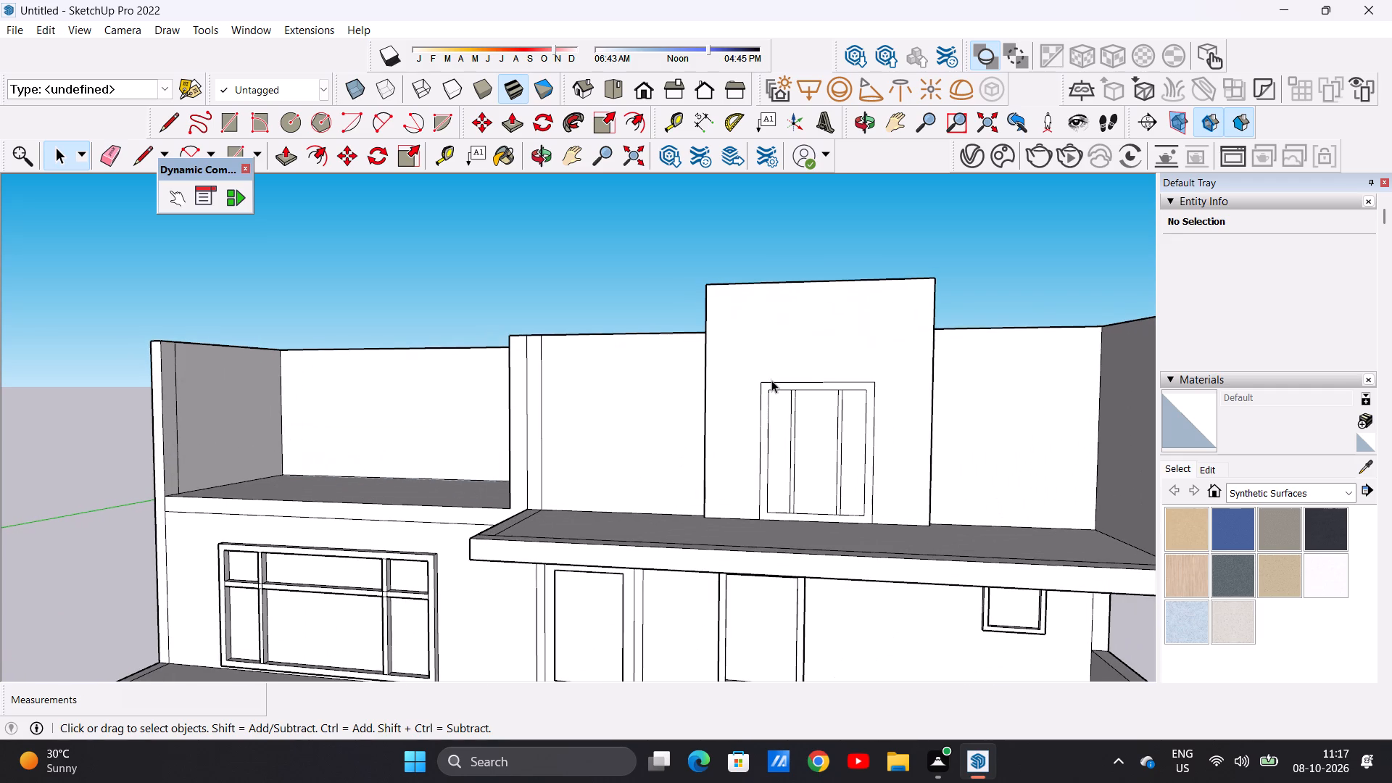
scroll(819, 362, "down", 5)
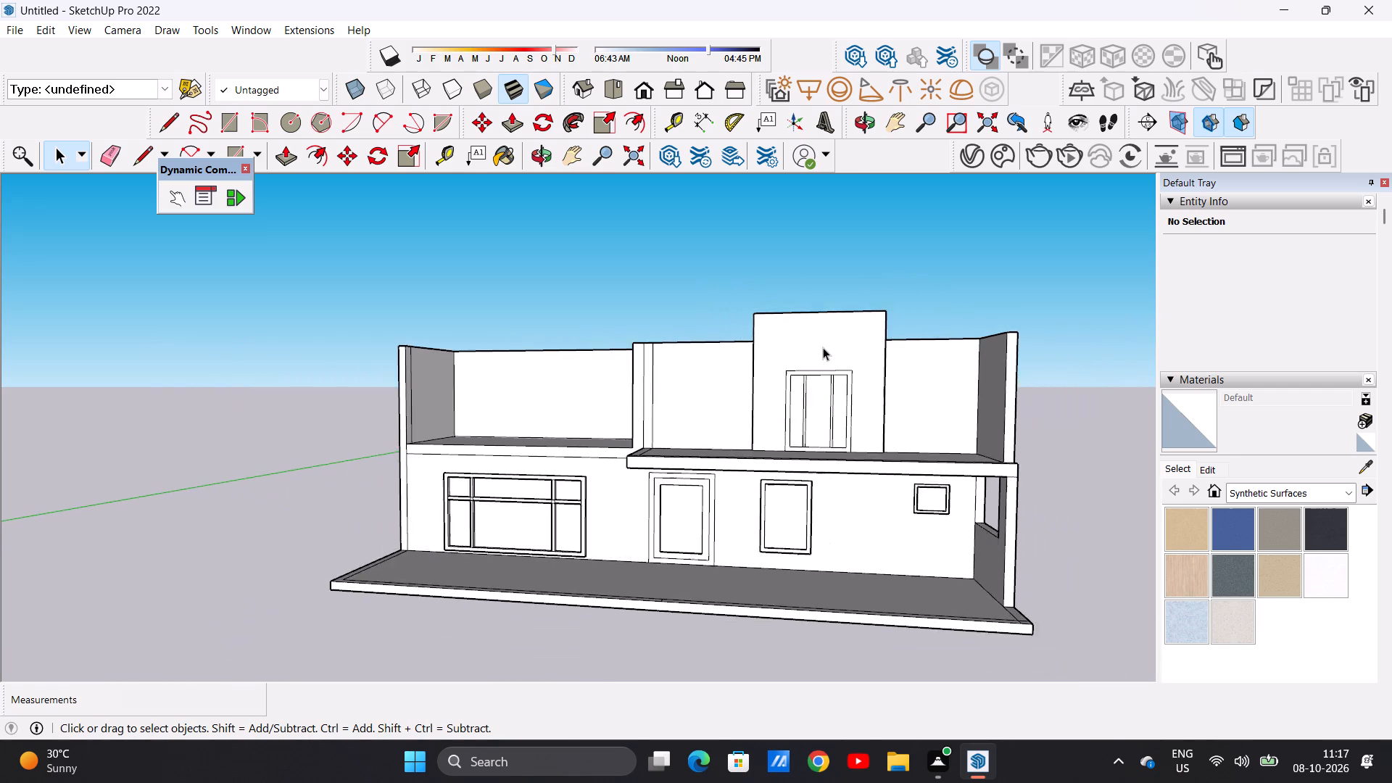
scroll(823, 347, "down", 2)
middle_click_drag(869, 357, 1010, 519)
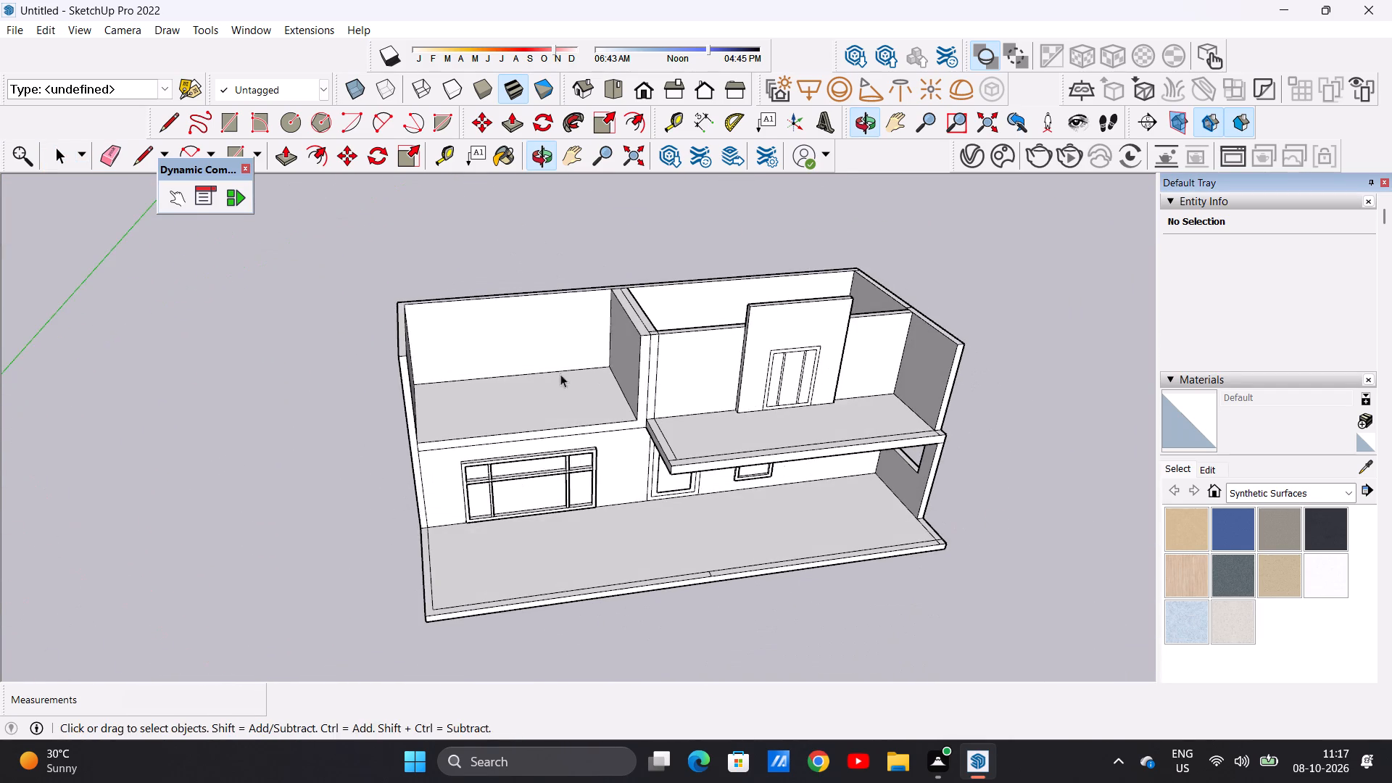
middle_click_drag(521, 374, 815, 378)
middle_click_drag(835, 376, 515, 339)
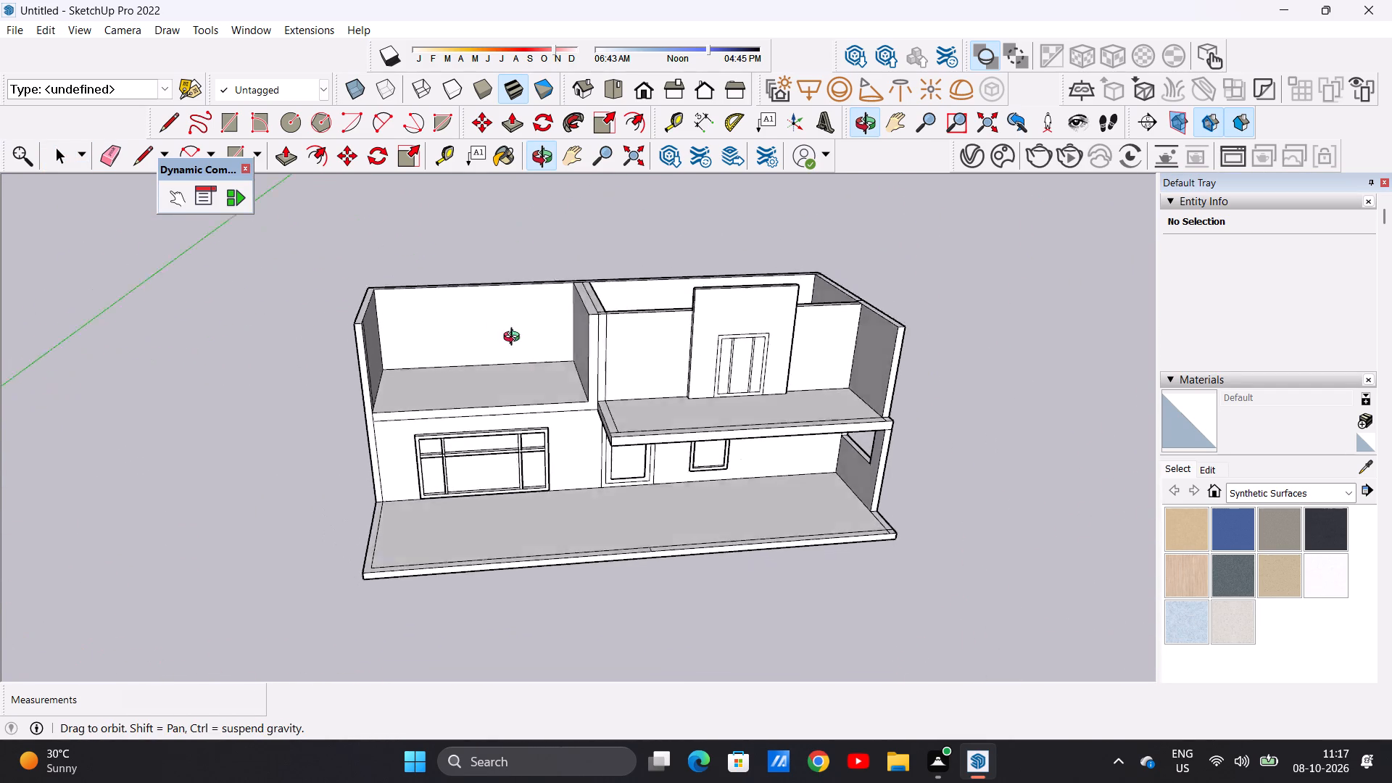
middle_click_drag(515, 339, 445, 275)
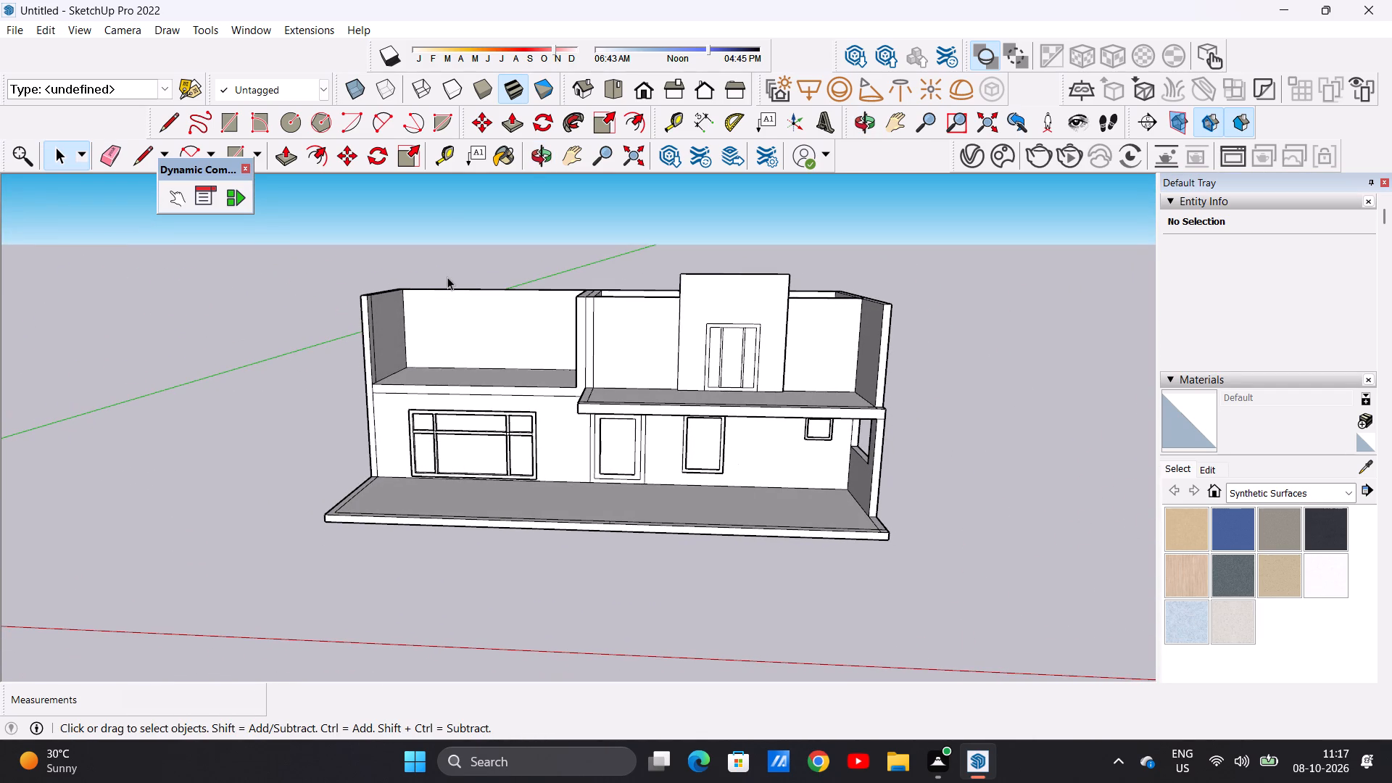
scroll(446, 294, "up", 1)
scroll(446, 294, "down", 1)
scroll(446, 294, "up", 2)
scroll(446, 294, "down", 1)
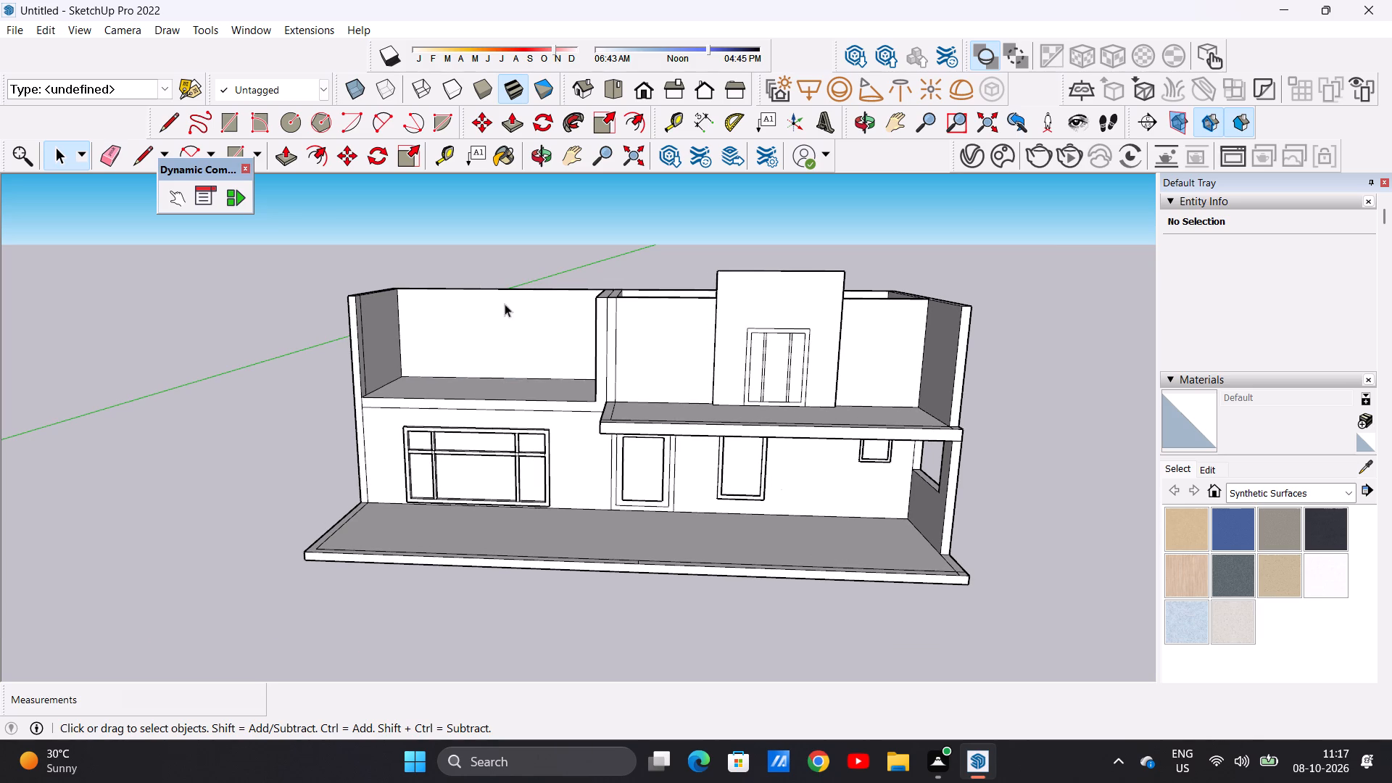
Examine the house's open left upper room from the front, the side and above.
middle_click_drag(446, 331, 573, 382)
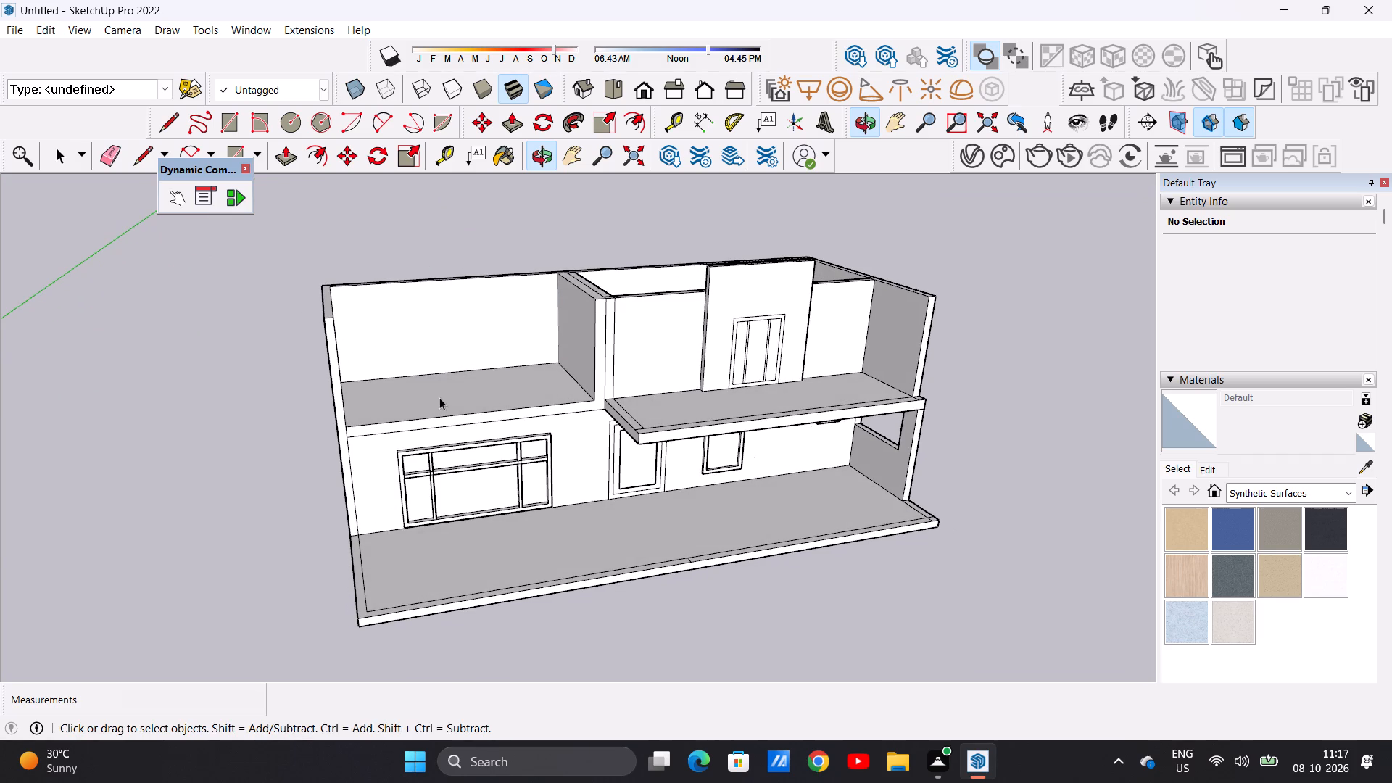
middle_click_drag(595, 399, 518, 402)
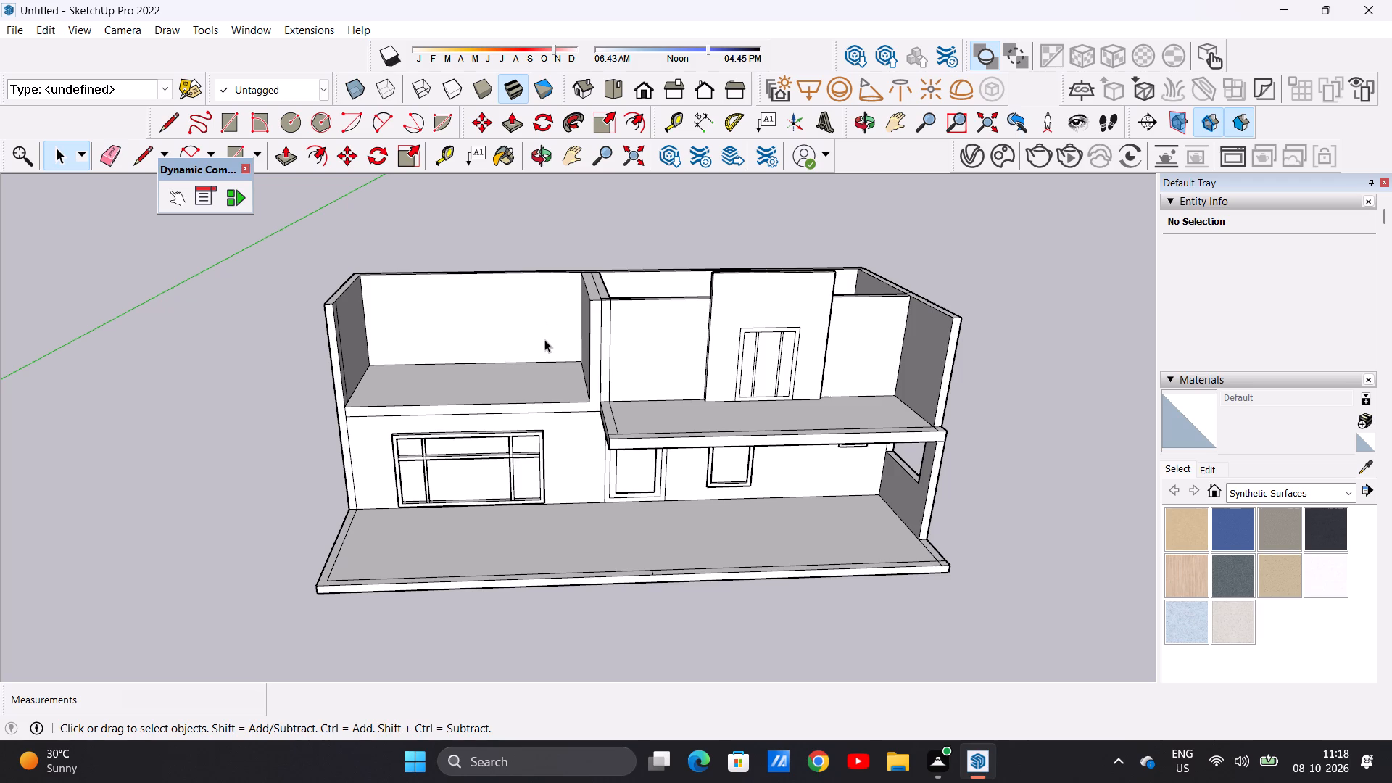
middle_click_drag(516, 384, 498, 394)
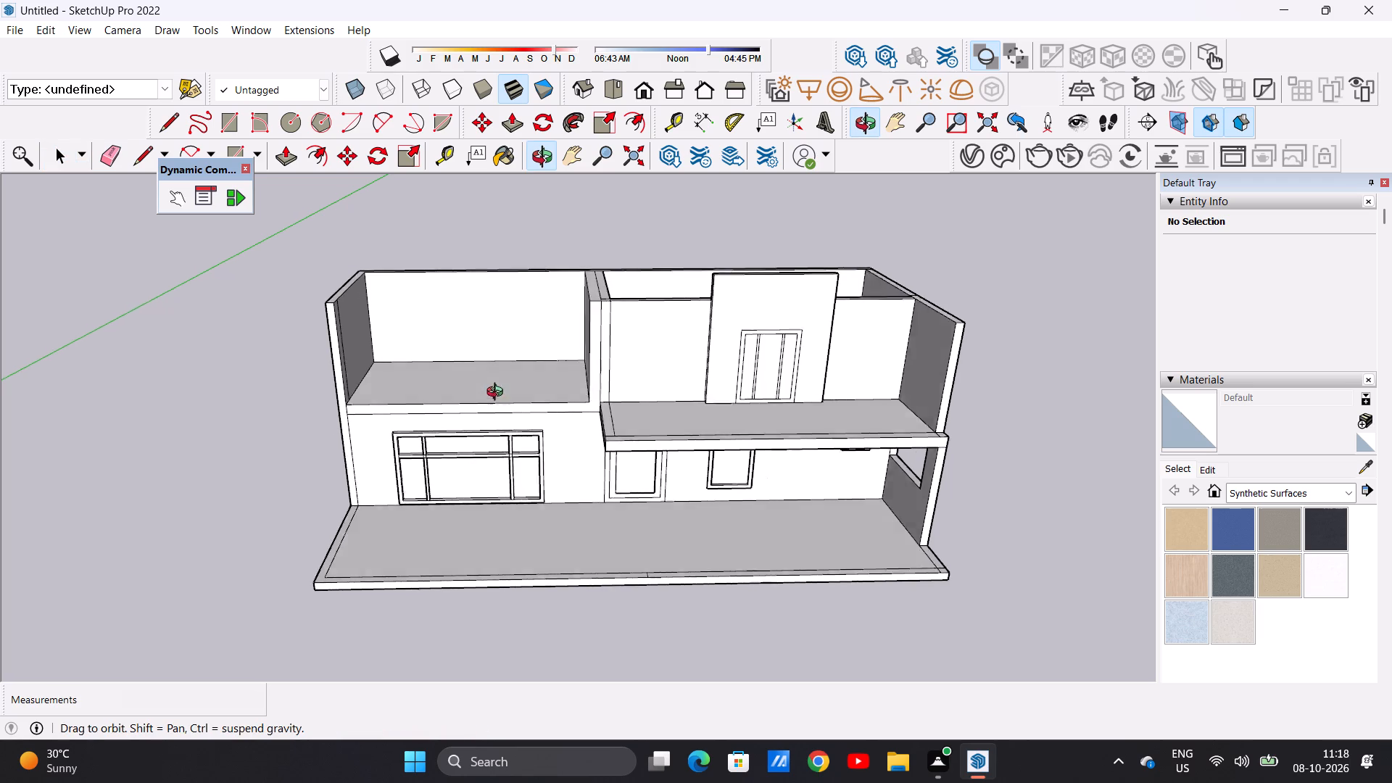
middle_click_drag(498, 394, 532, 552)
middle_click_drag(386, 366, 492, 352)
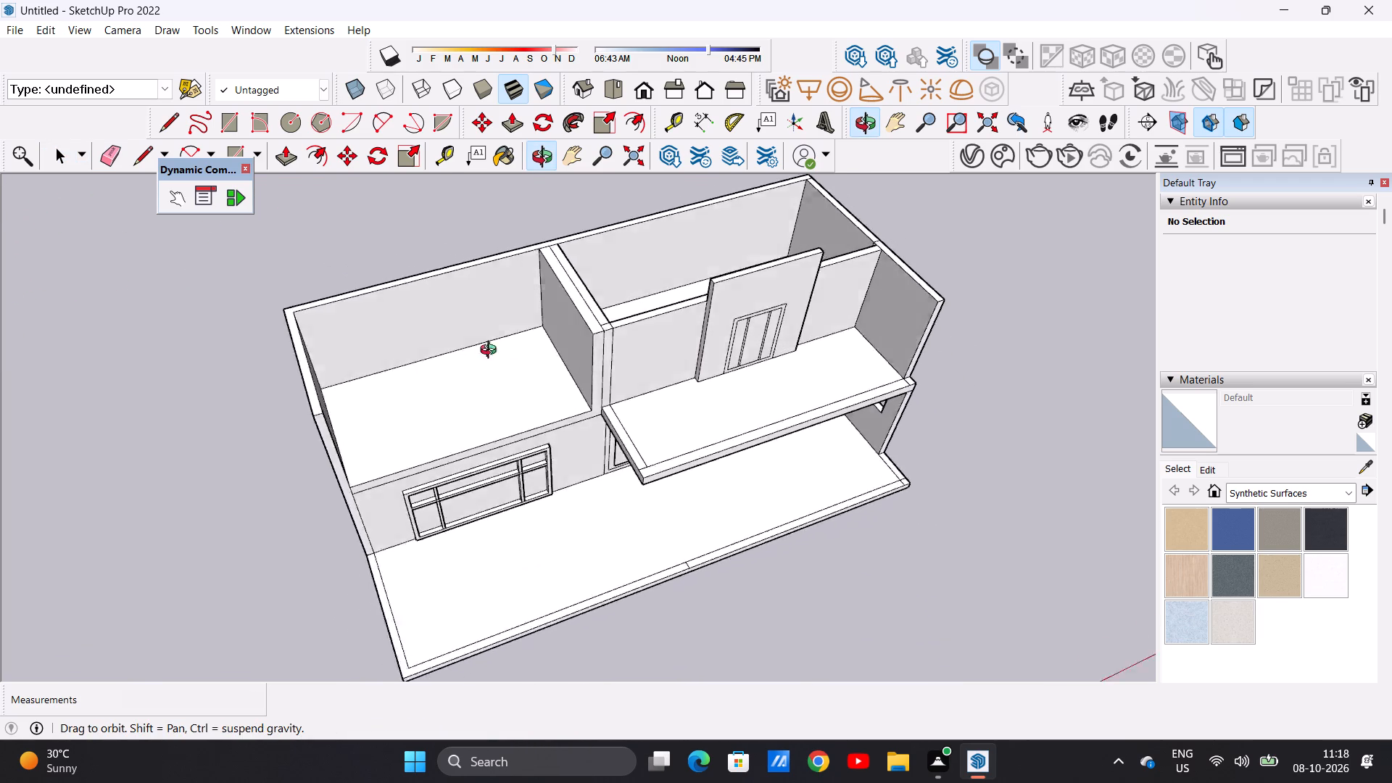
middle_click_drag(492, 352, 581, 341)
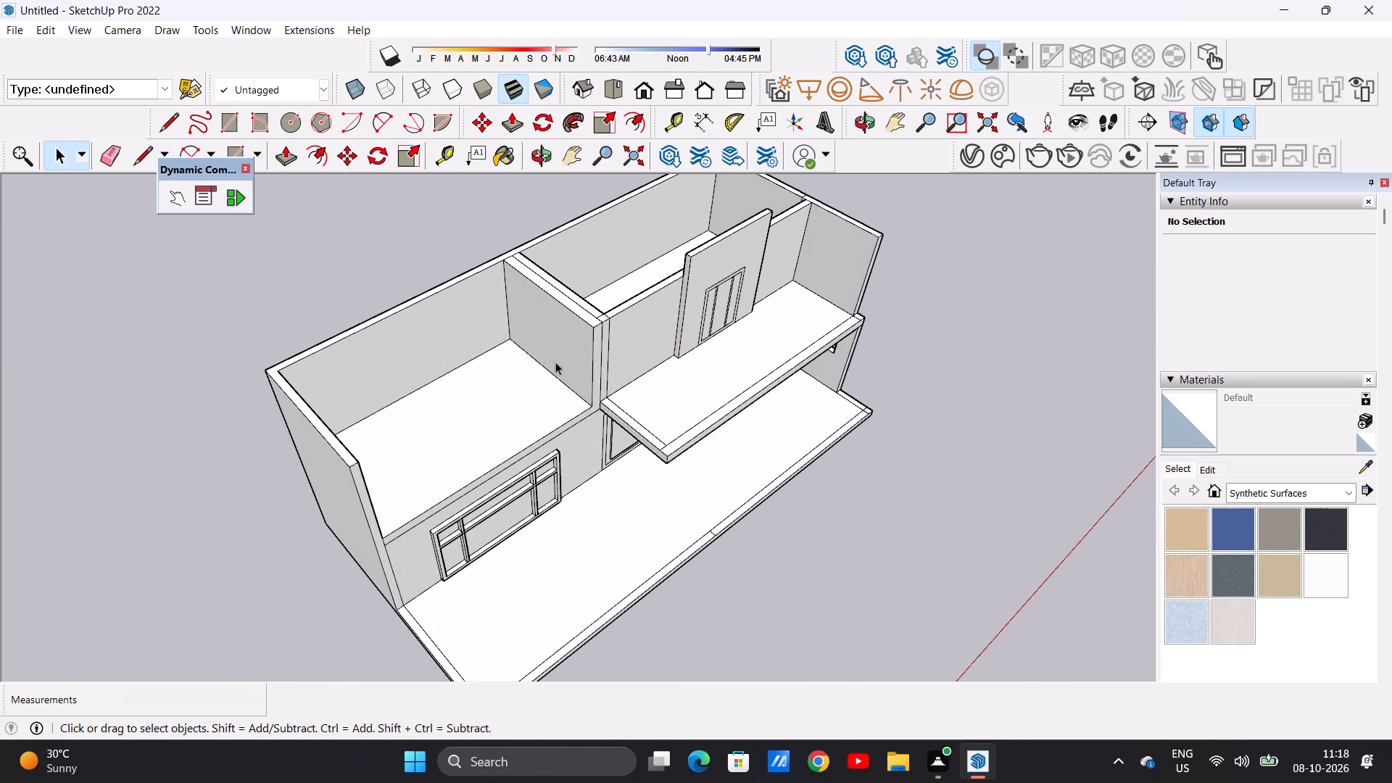
middle_click_drag(539, 382, 318, 460)
middle_click(325, 463)
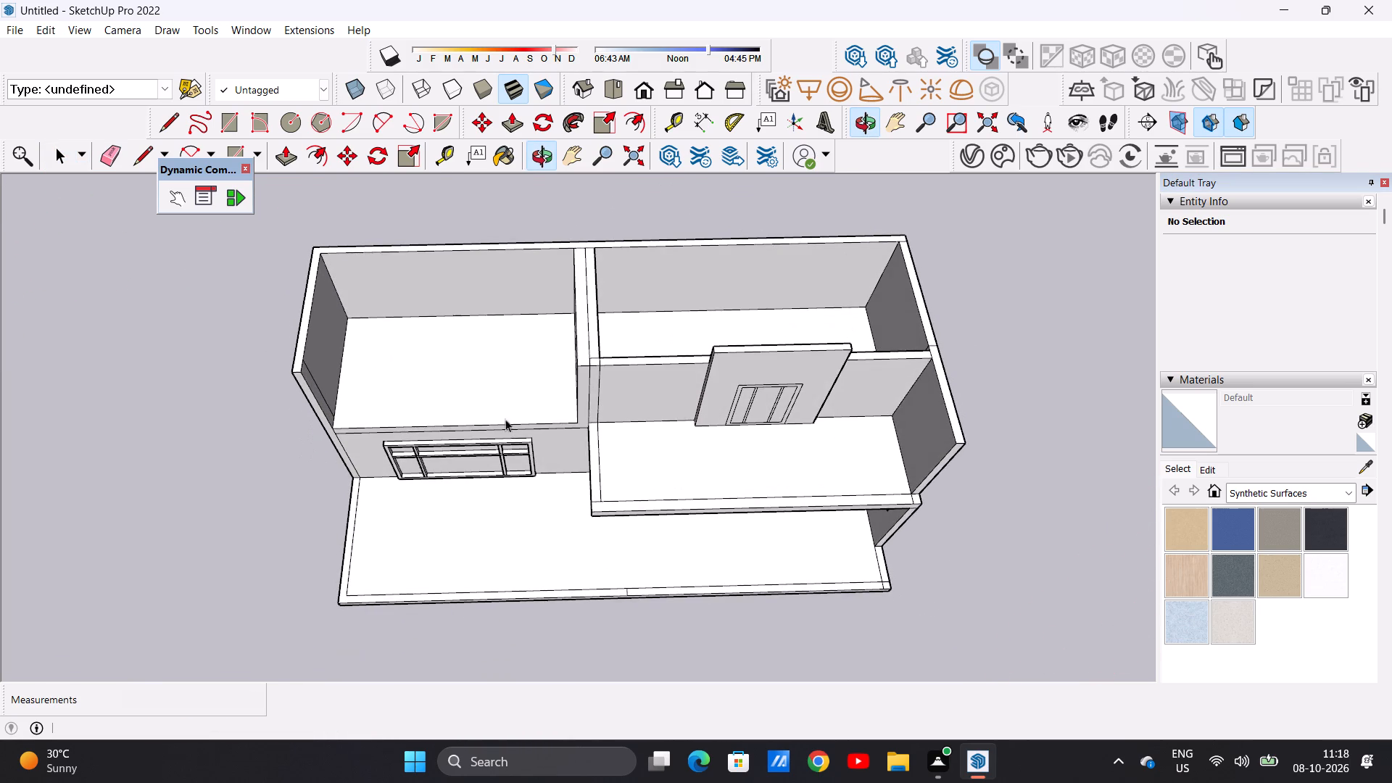
scroll(526, 400, "down", 1)
scroll(526, 400, "up", 3)
middle_click_drag(499, 378, 604, 363)
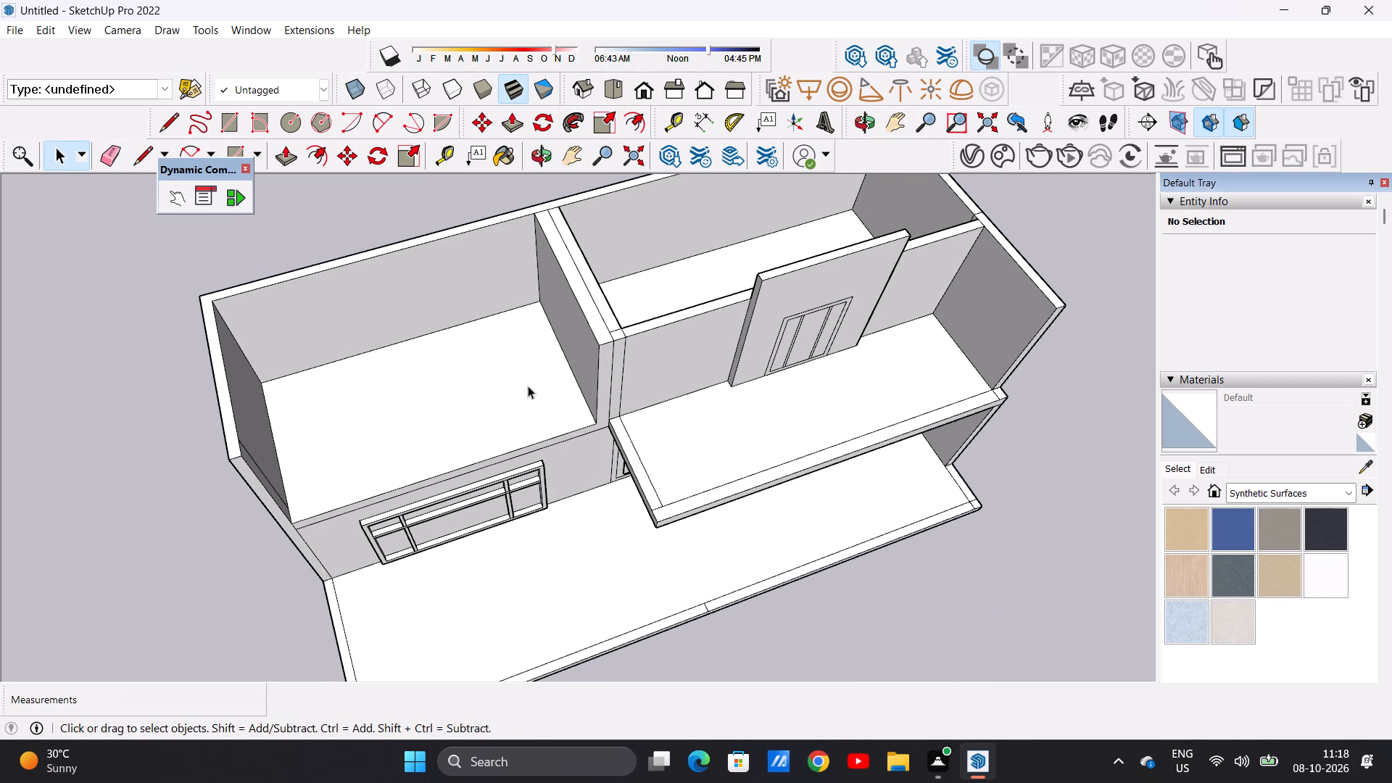
Draw a line across the left upper room's floor from side wall to side wall, just behind the front edge.
key("l")
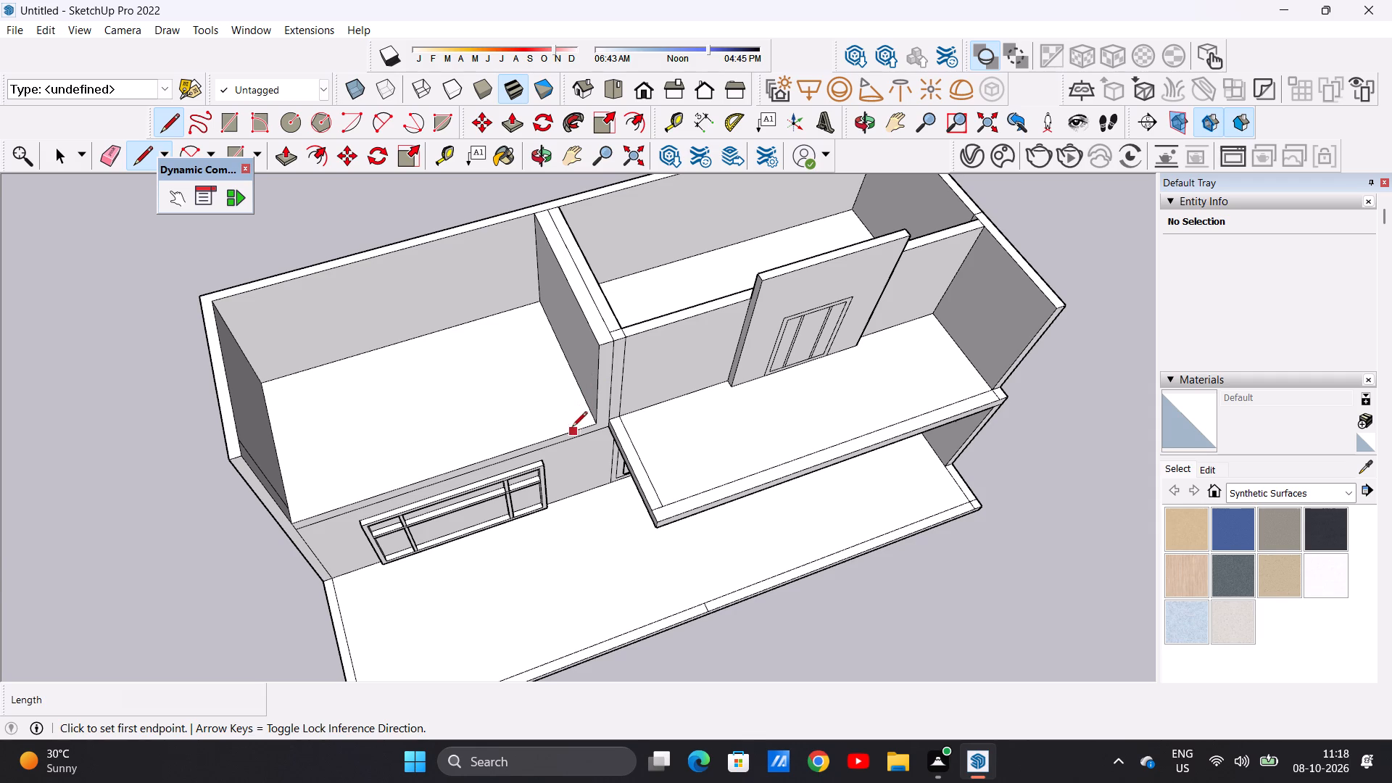
scroll(571, 428, "up", 9)
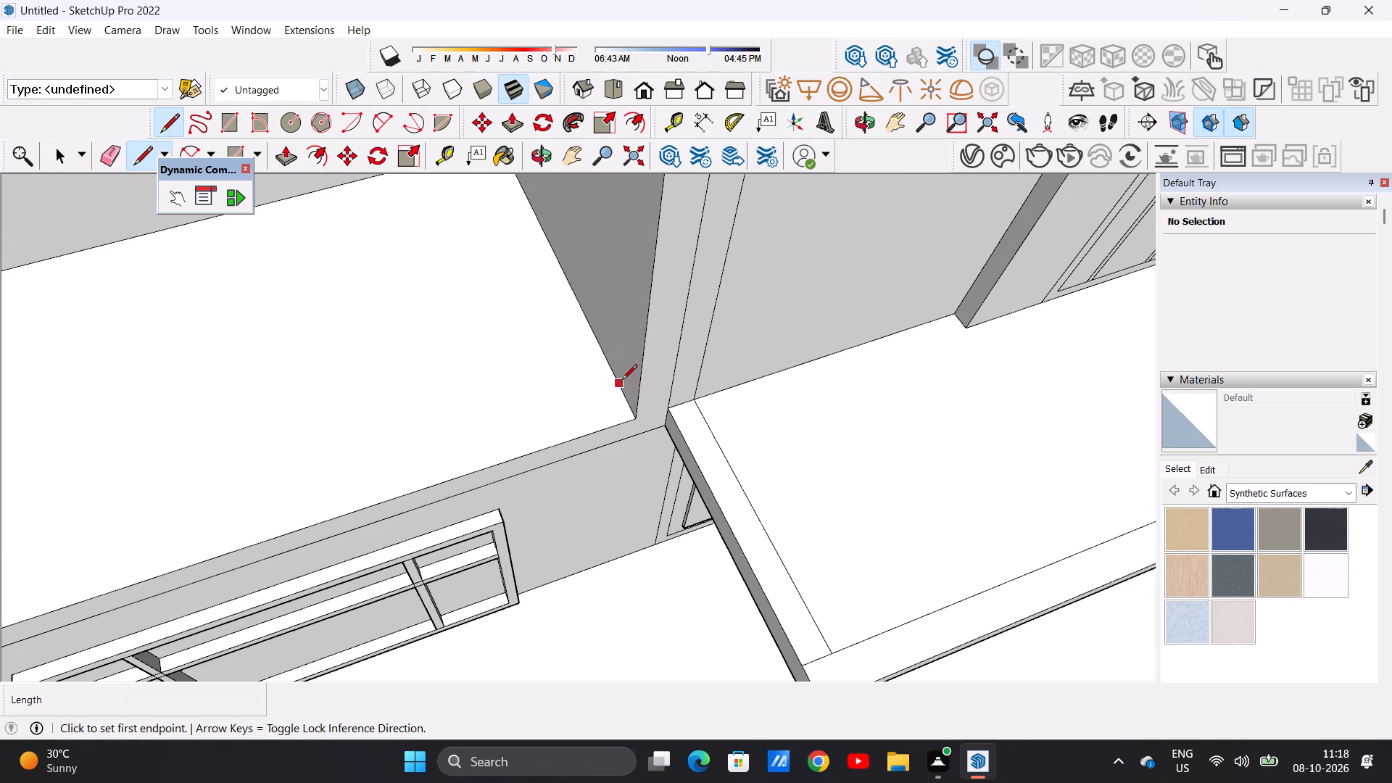
double_click(623, 386)
scroll(518, 413, "down", 1)
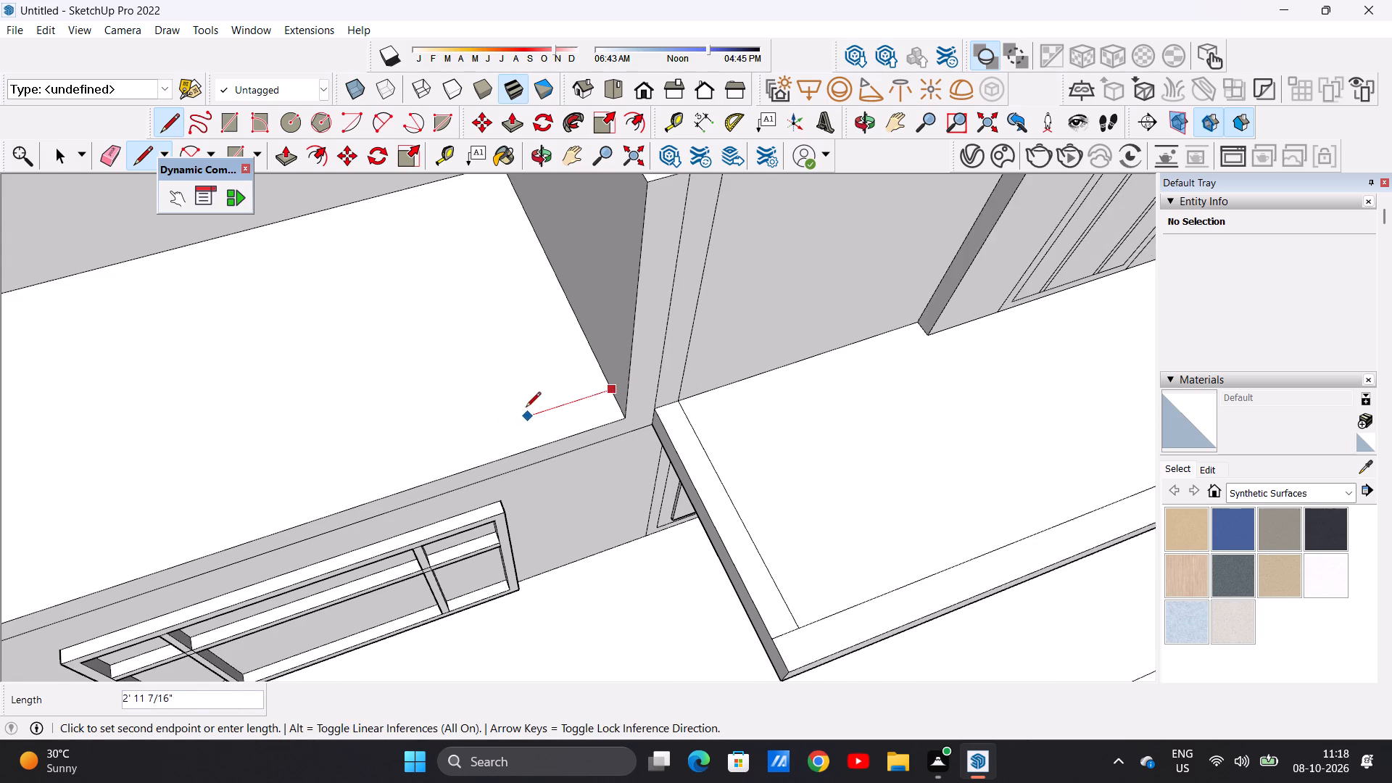
scroll(526, 407, "up", 1)
scroll(531, 405, "down", 4)
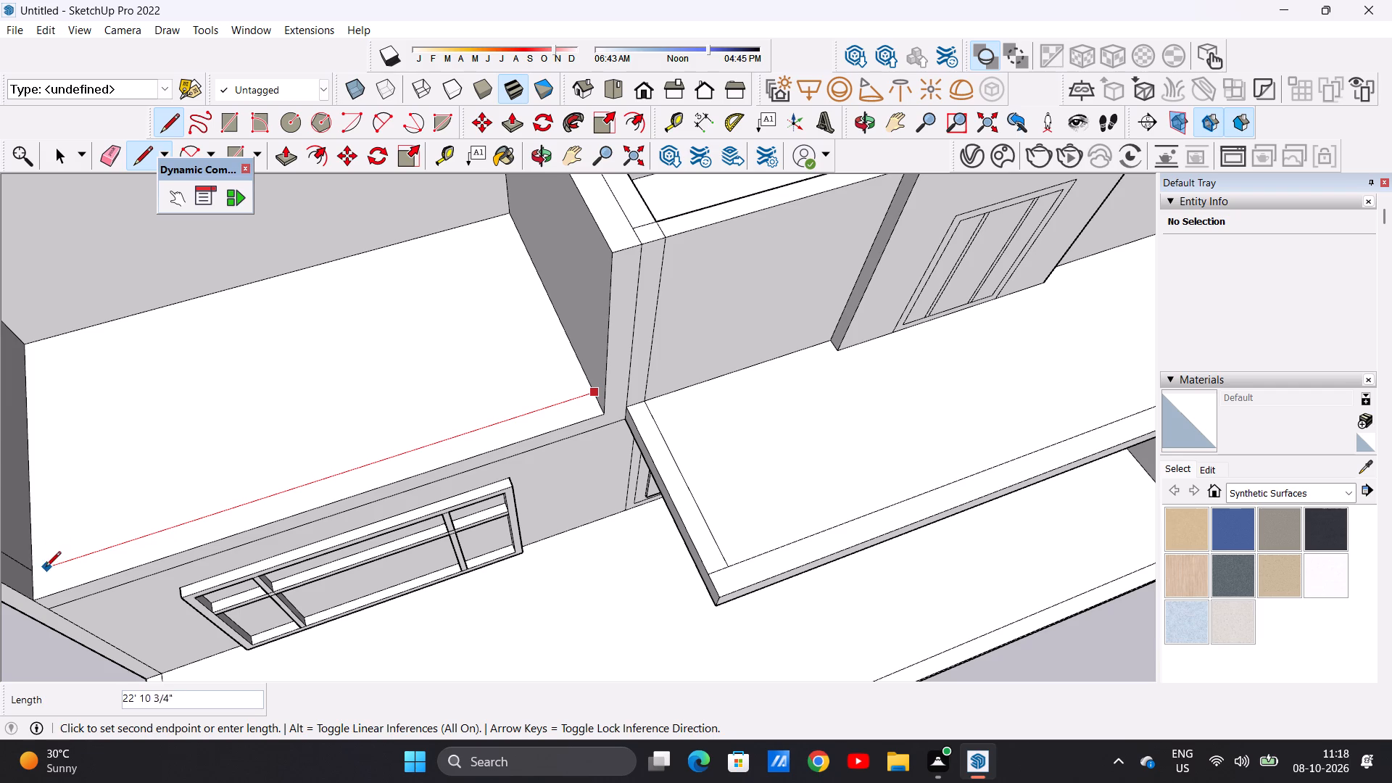
left_click(24, 584)
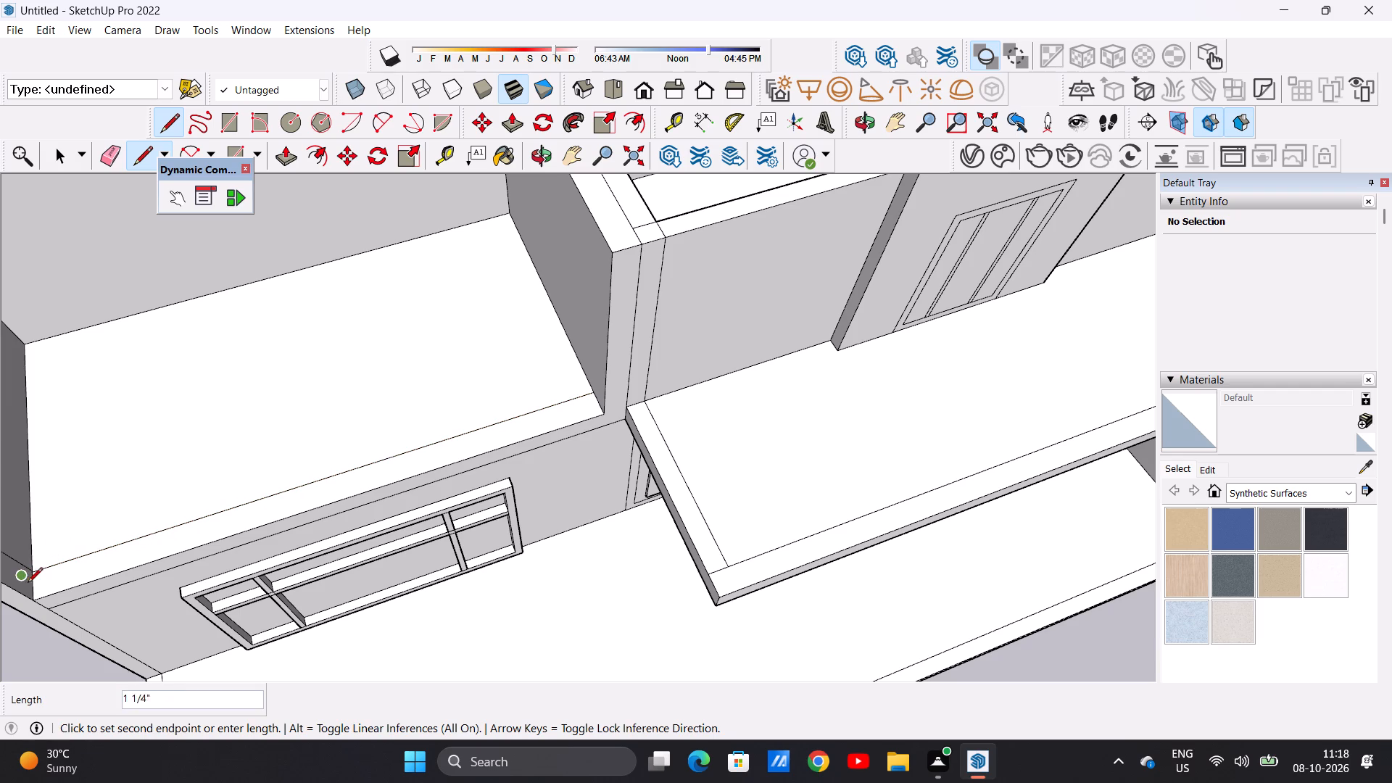
key("space")
Examine the left upper room's front edge and floor against the ground-floor window below, from the front and above.
scroll(36, 567, "up", 2)
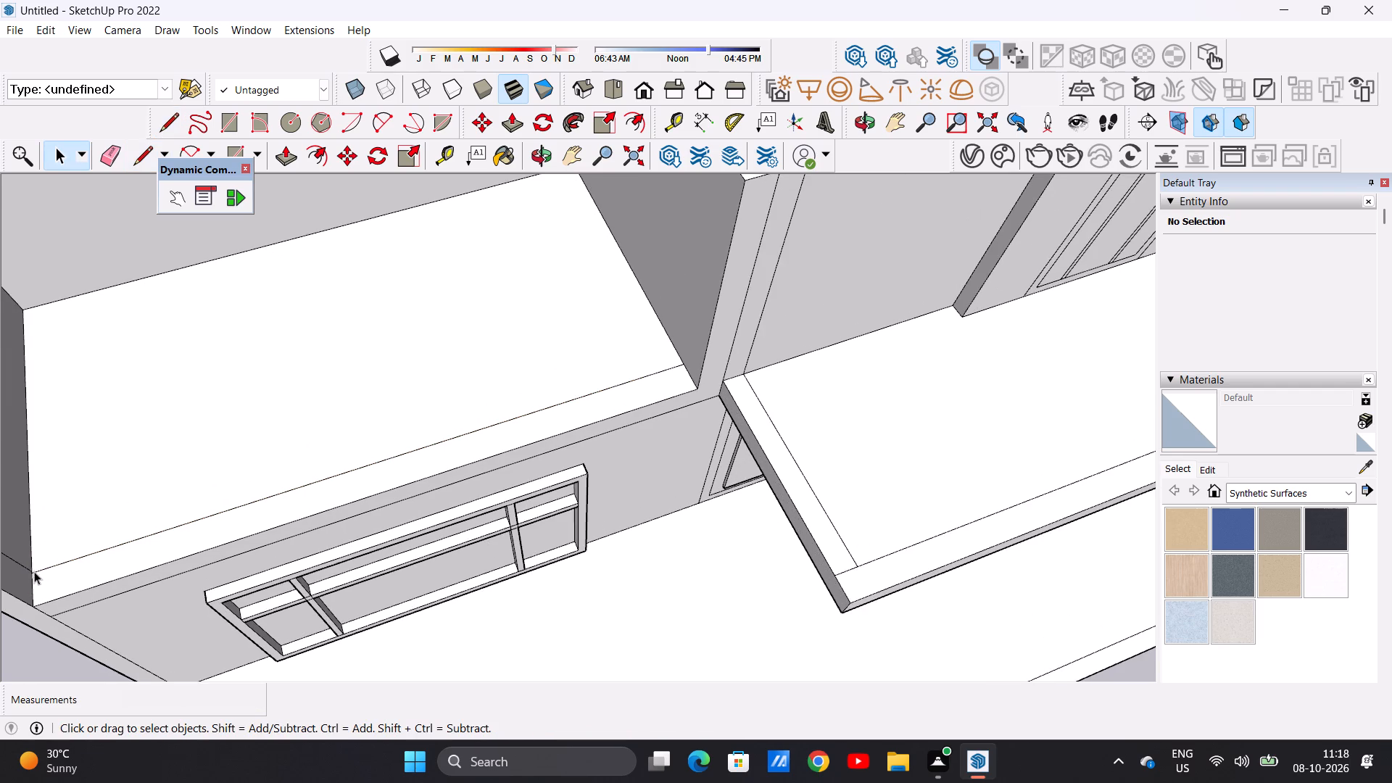
scroll(29, 560, "up", 1)
scroll(28, 560, "down", 1)
scroll(28, 559, "up", 1)
scroll(25, 549, "down", 1)
scroll(29, 554, "up", 7)
scroll(199, 489, "down", 2)
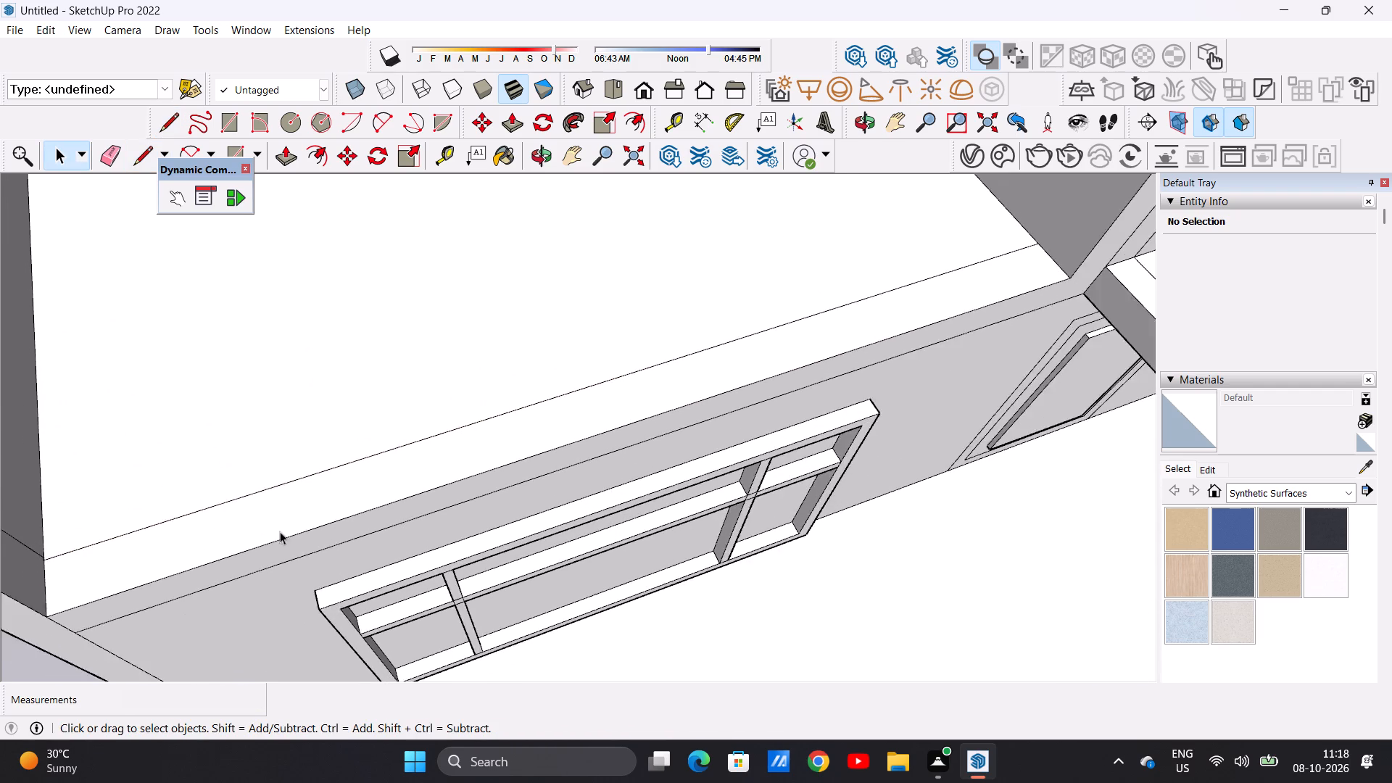
scroll(280, 531, "down", 1)
scroll(510, 434, "up", 1)
scroll(519, 492, "down", 2)
middle_click_drag(630, 576, 550, 402)
scroll(563, 448, "down", 1)
scroll(575, 473, "up", 1)
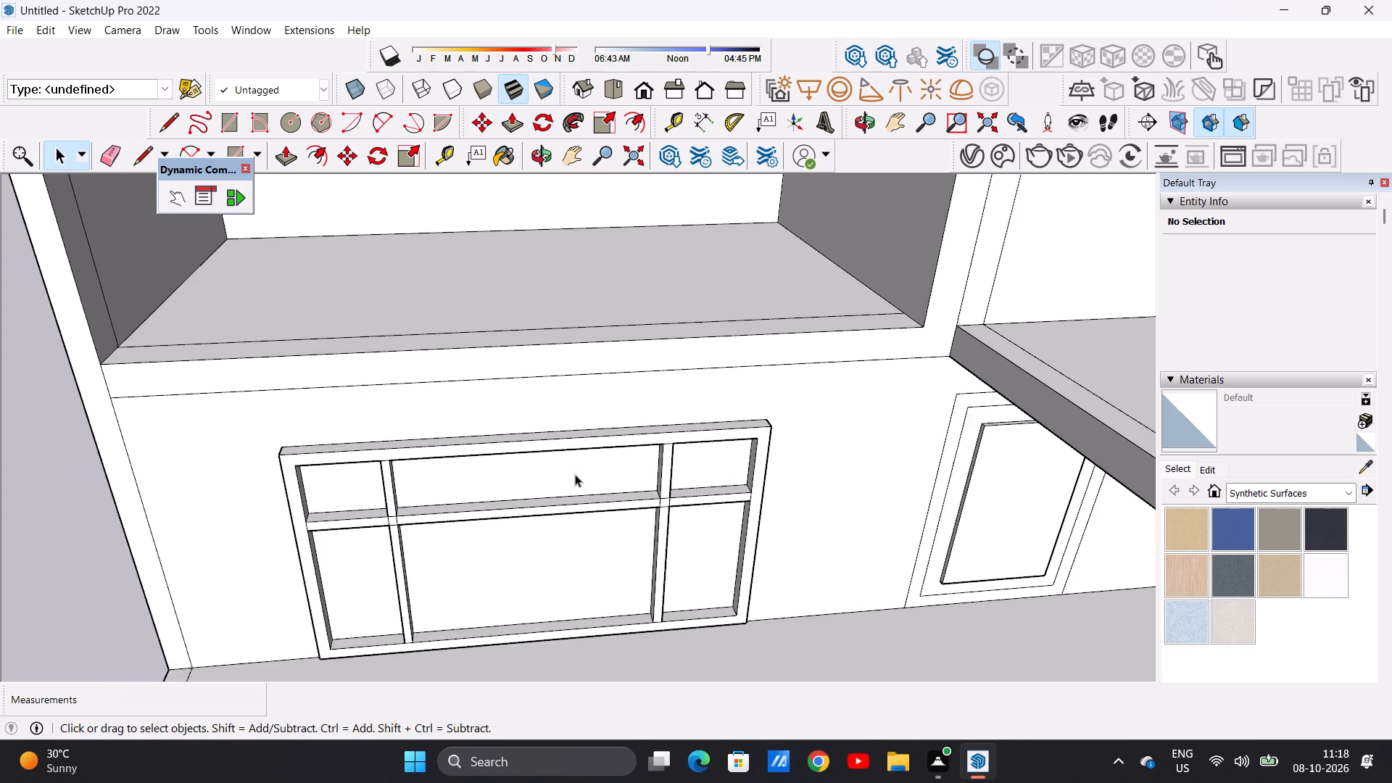
scroll(578, 484, "down", 1)
scroll(586, 492, "down", 6, "ctrl")
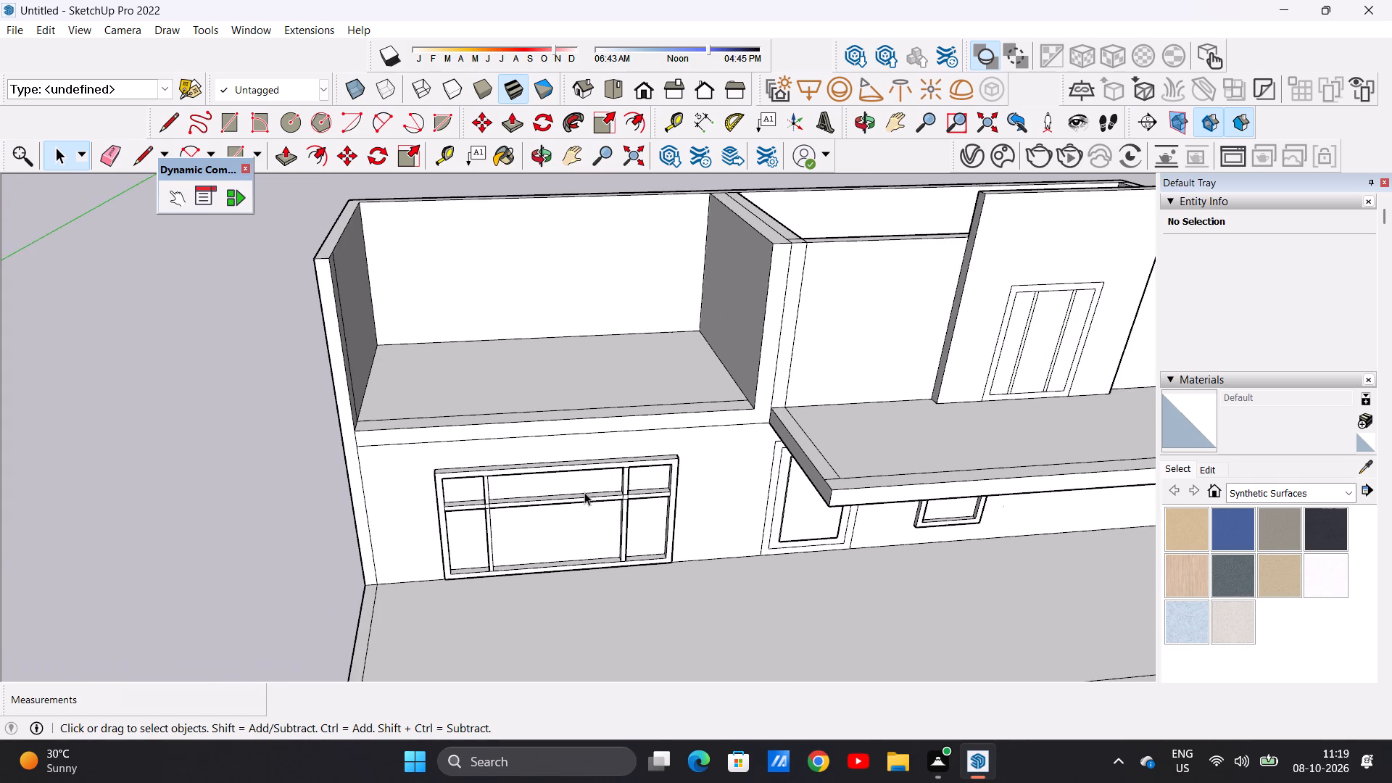
middle_click(582, 331)
middle_click_drag(582, 332, 550, 444)
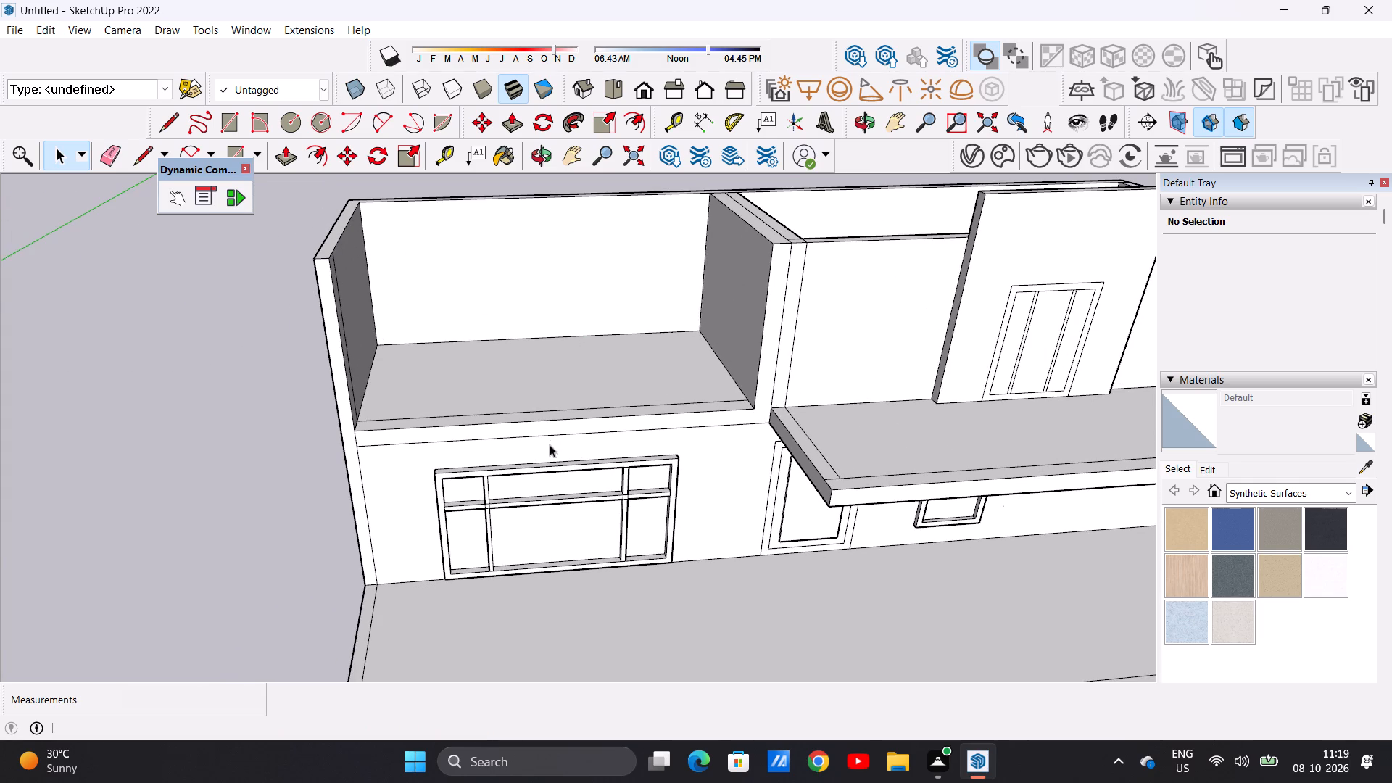
middle_click_drag(550, 444, 538, 465)
middle_click_drag(653, 486, 617, 635)
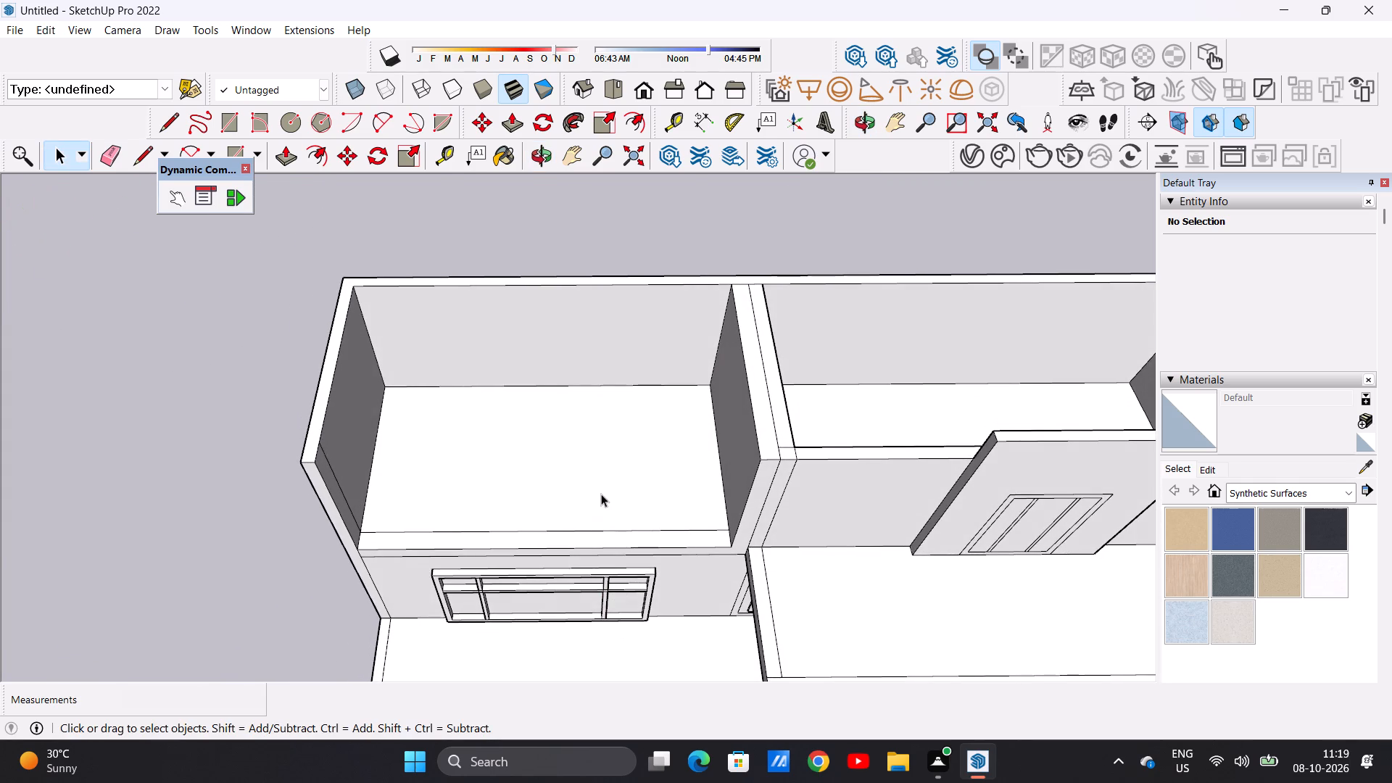
scroll(600, 474, "up", 1)
scroll(598, 473, "down", 1)
scroll(598, 473, "up", 4)
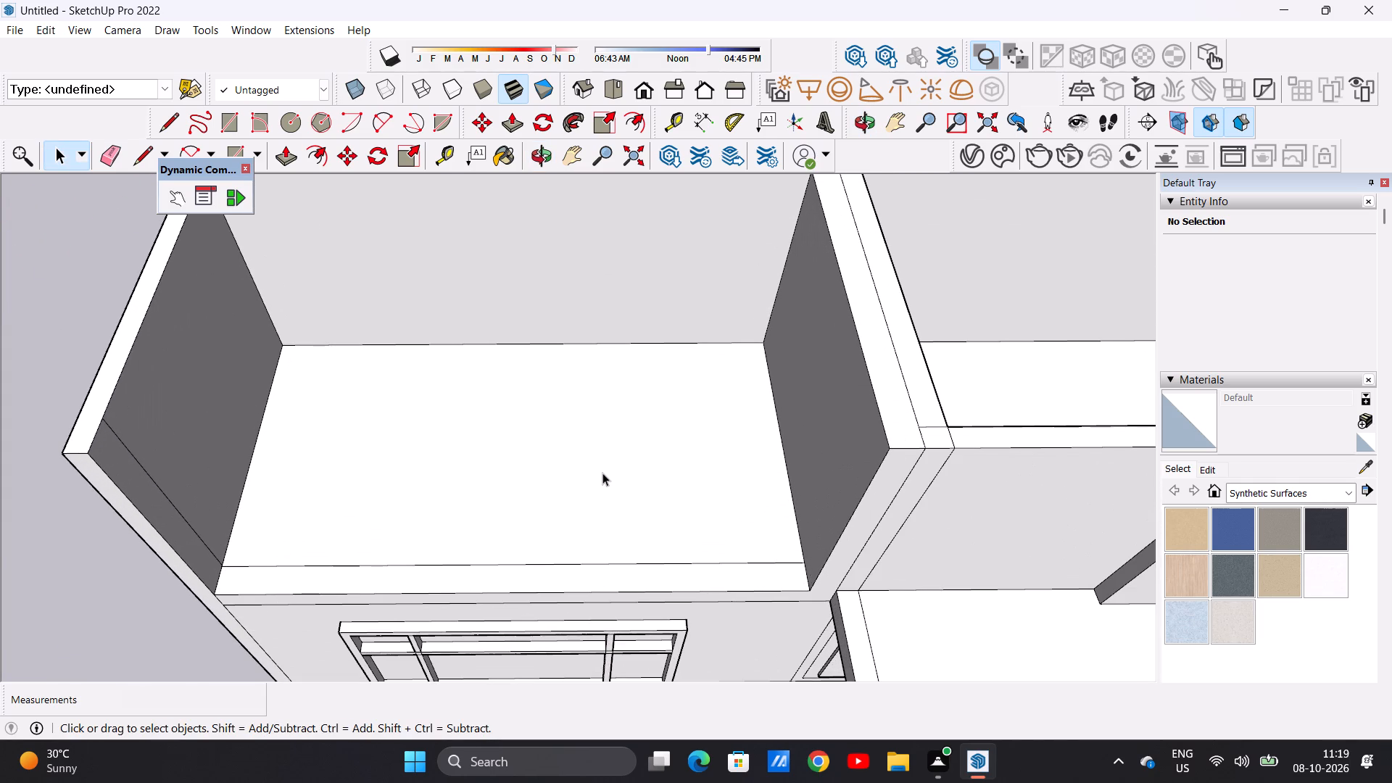
Draw two parallel lines about 23' 5" long across the middle of the left upper room's floor, forming a narrow strip.
key("l")
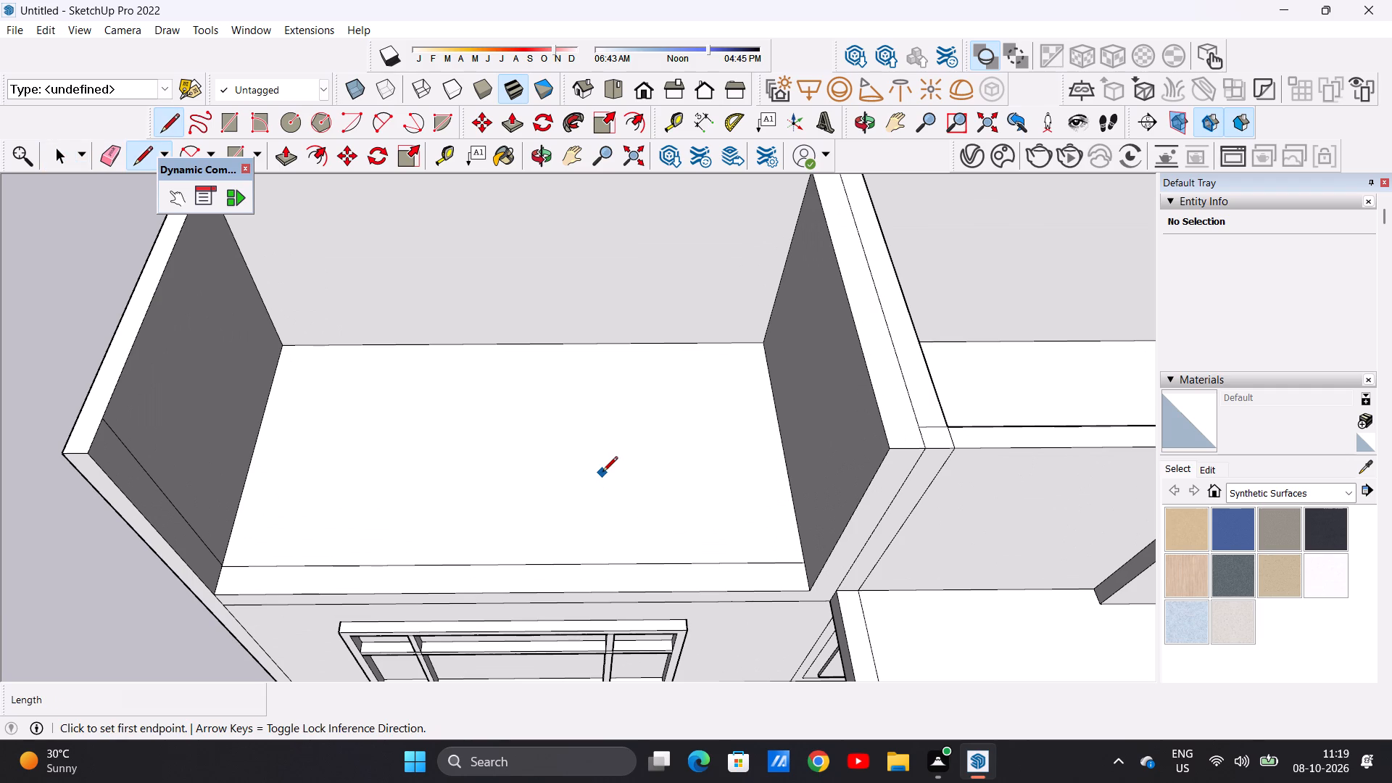
double_click(788, 480)
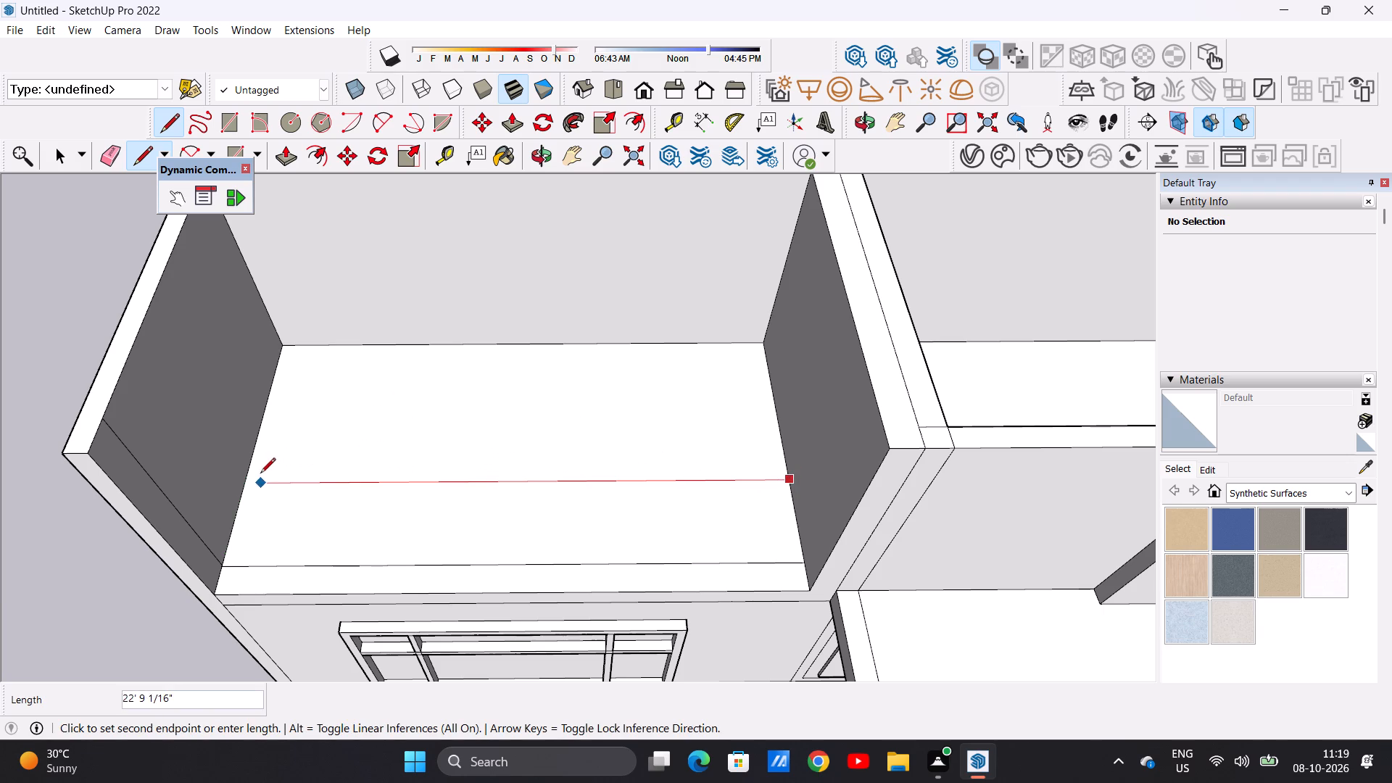
left_click(249, 482)
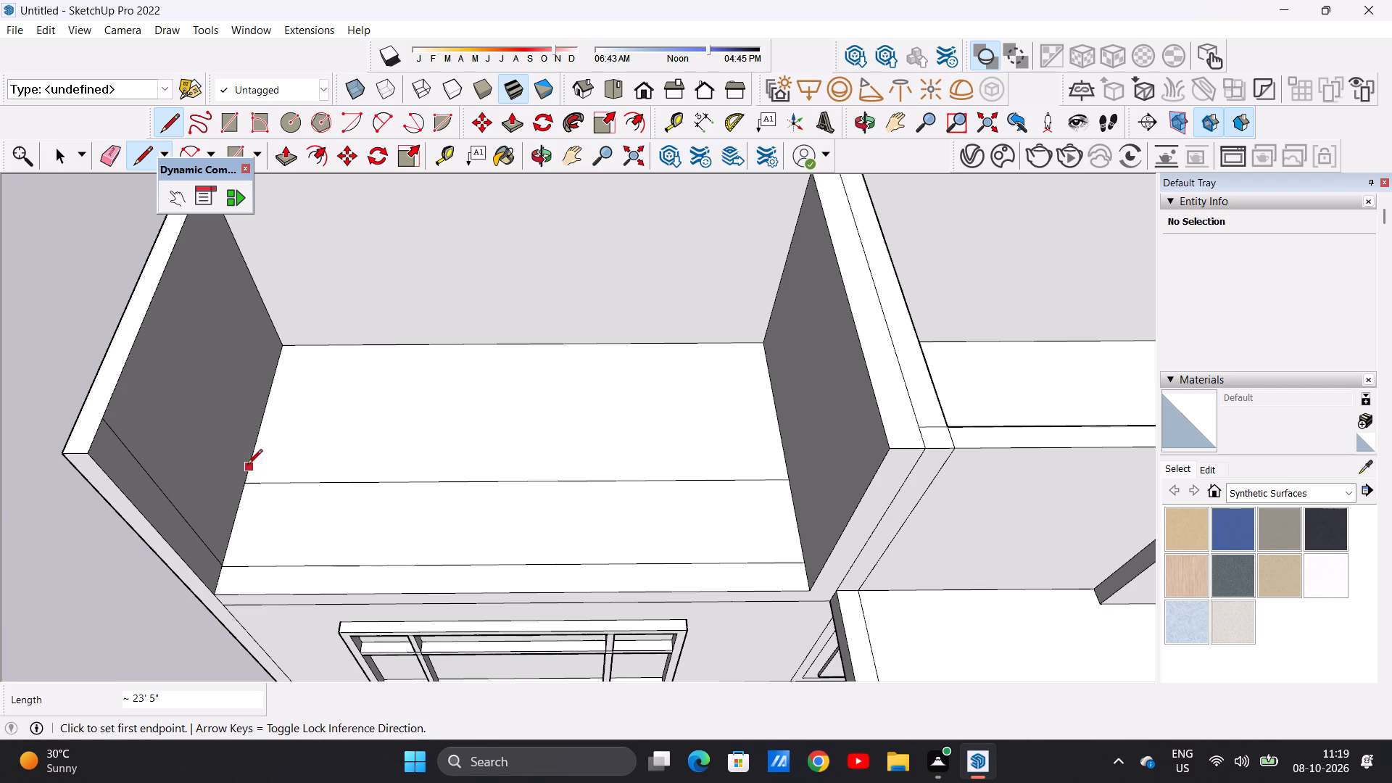
left_click(247, 465)
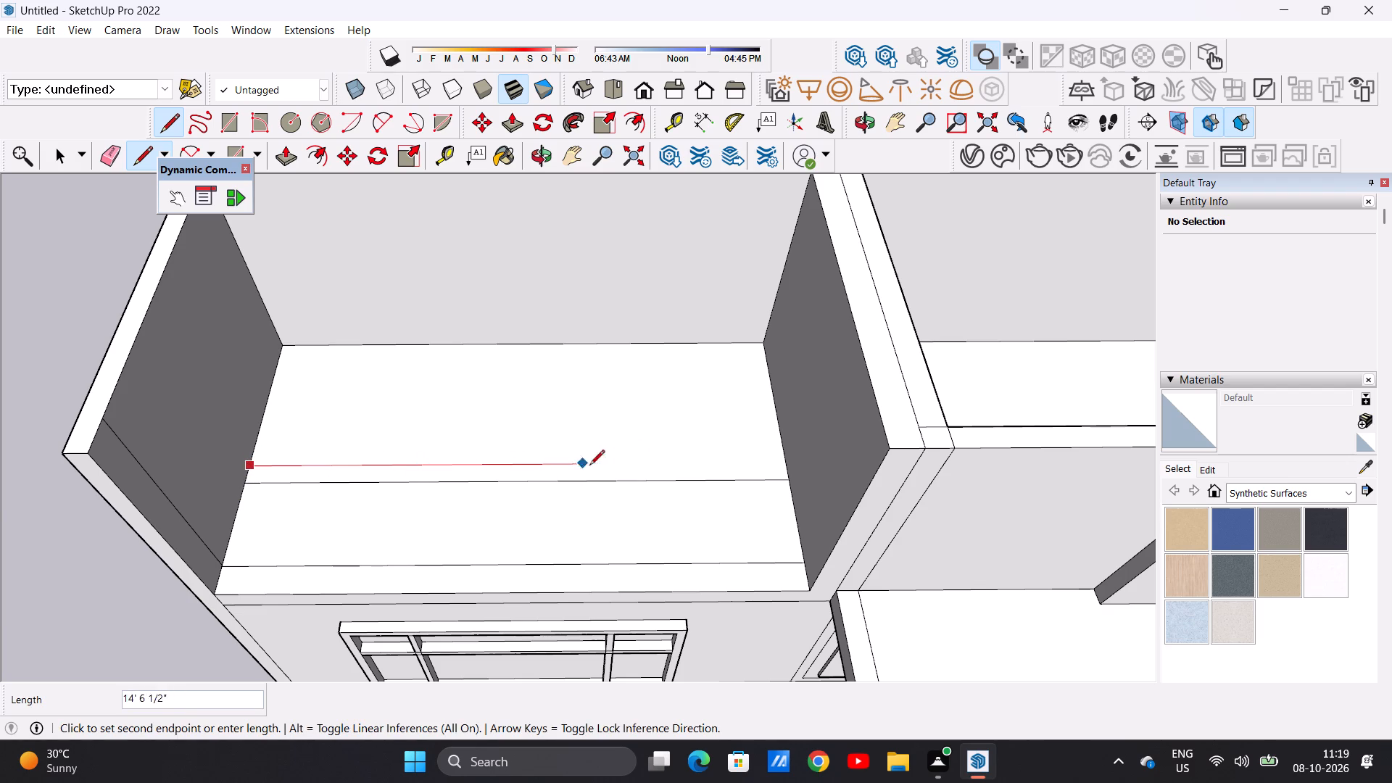
left_click(787, 460)
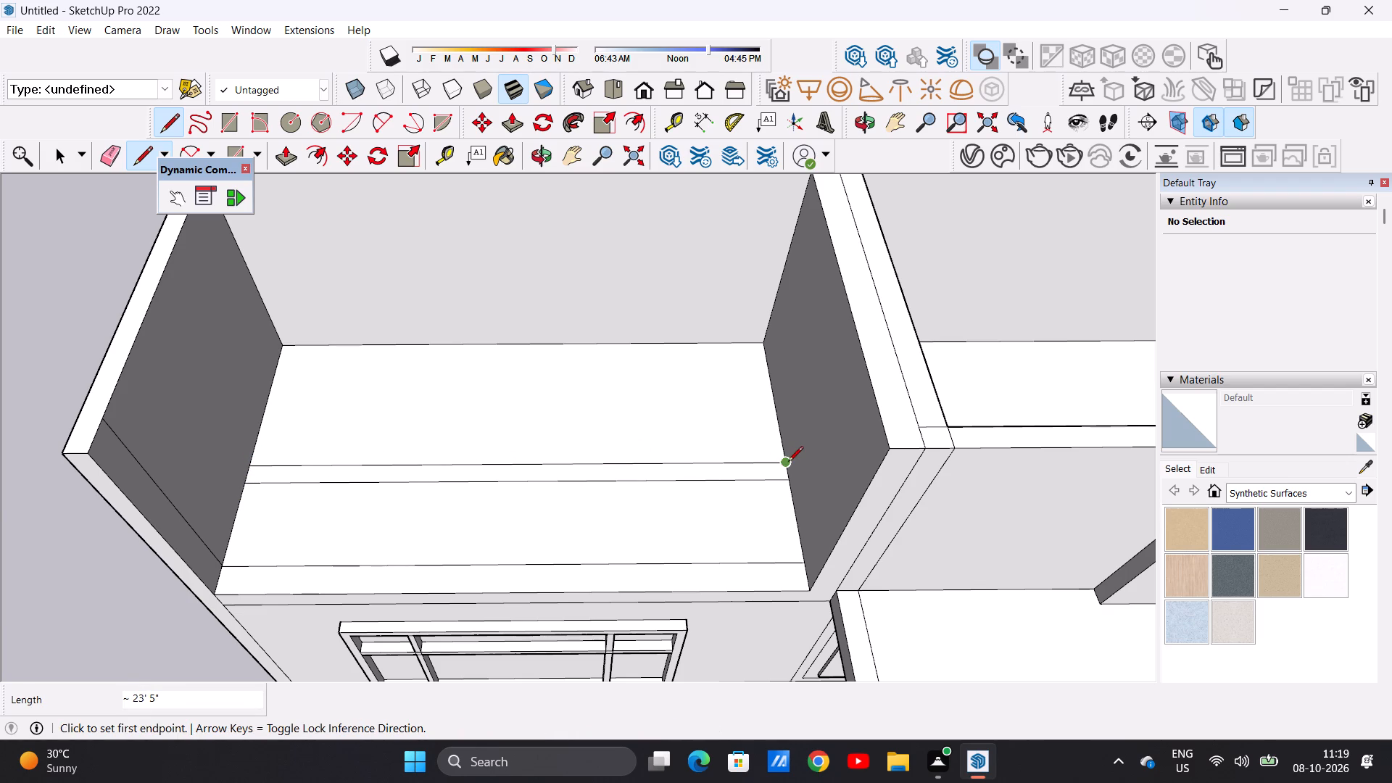
key("space")
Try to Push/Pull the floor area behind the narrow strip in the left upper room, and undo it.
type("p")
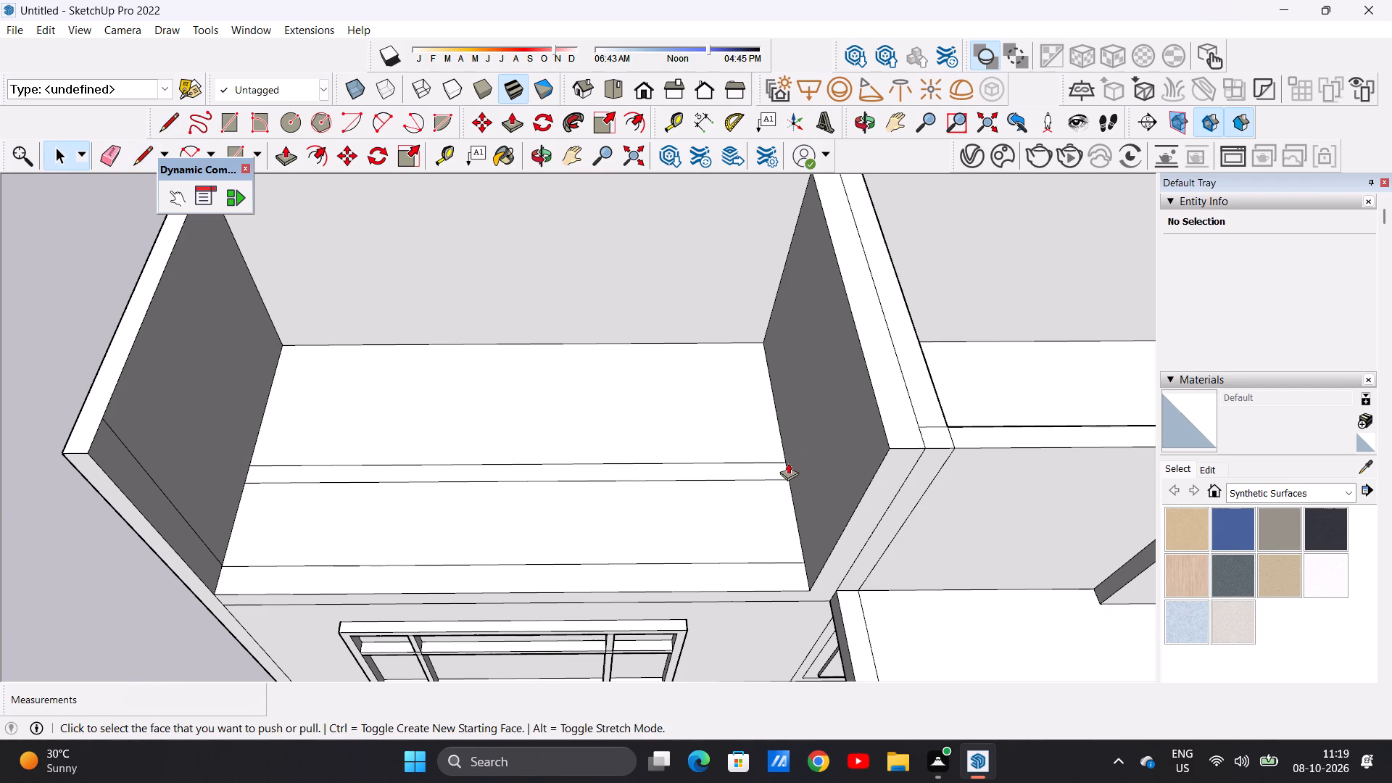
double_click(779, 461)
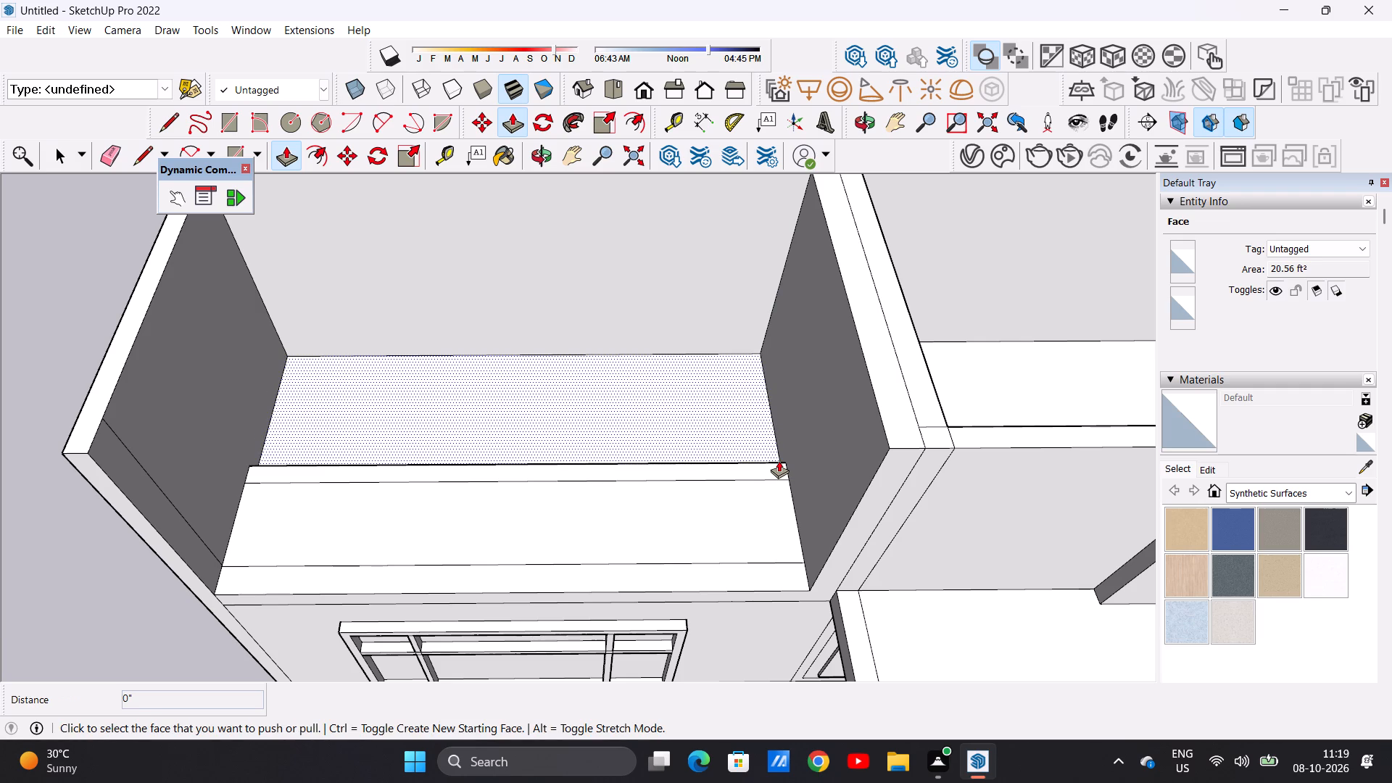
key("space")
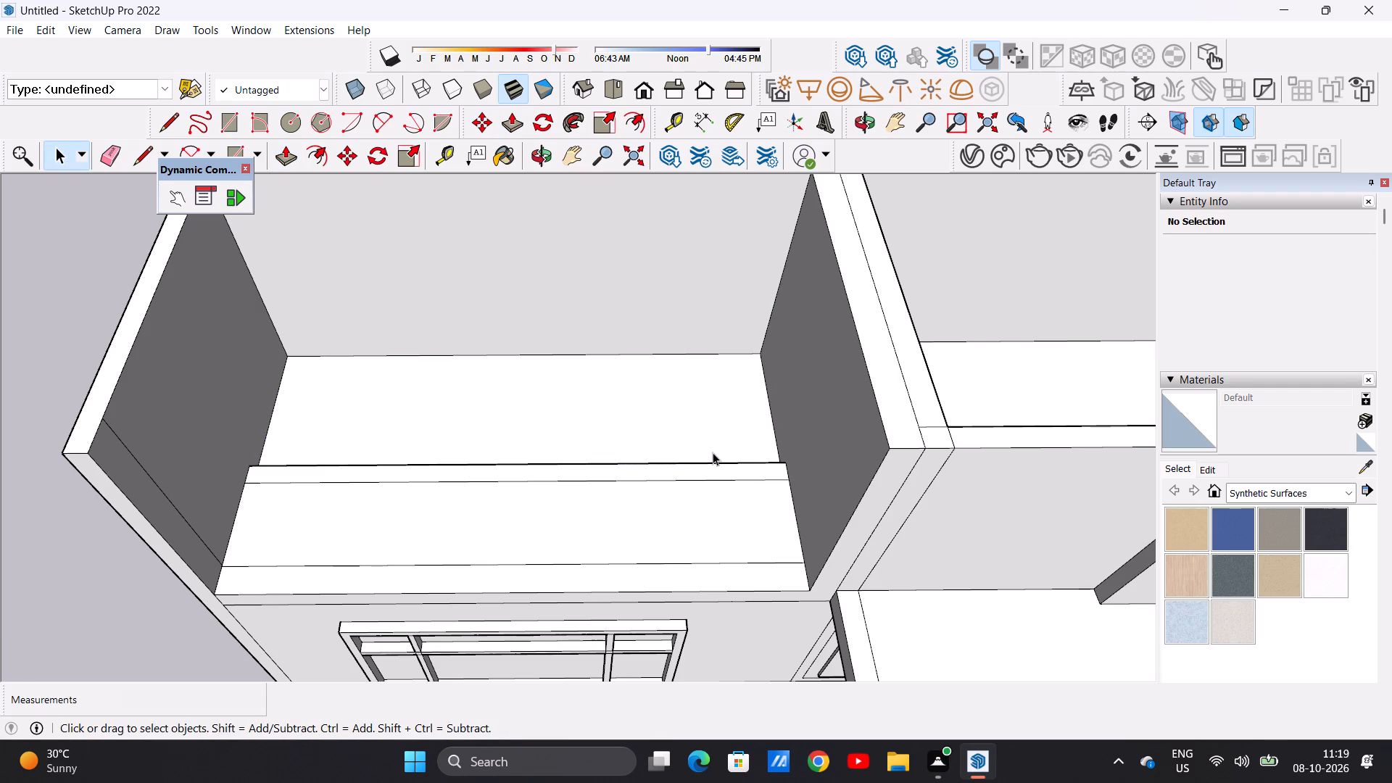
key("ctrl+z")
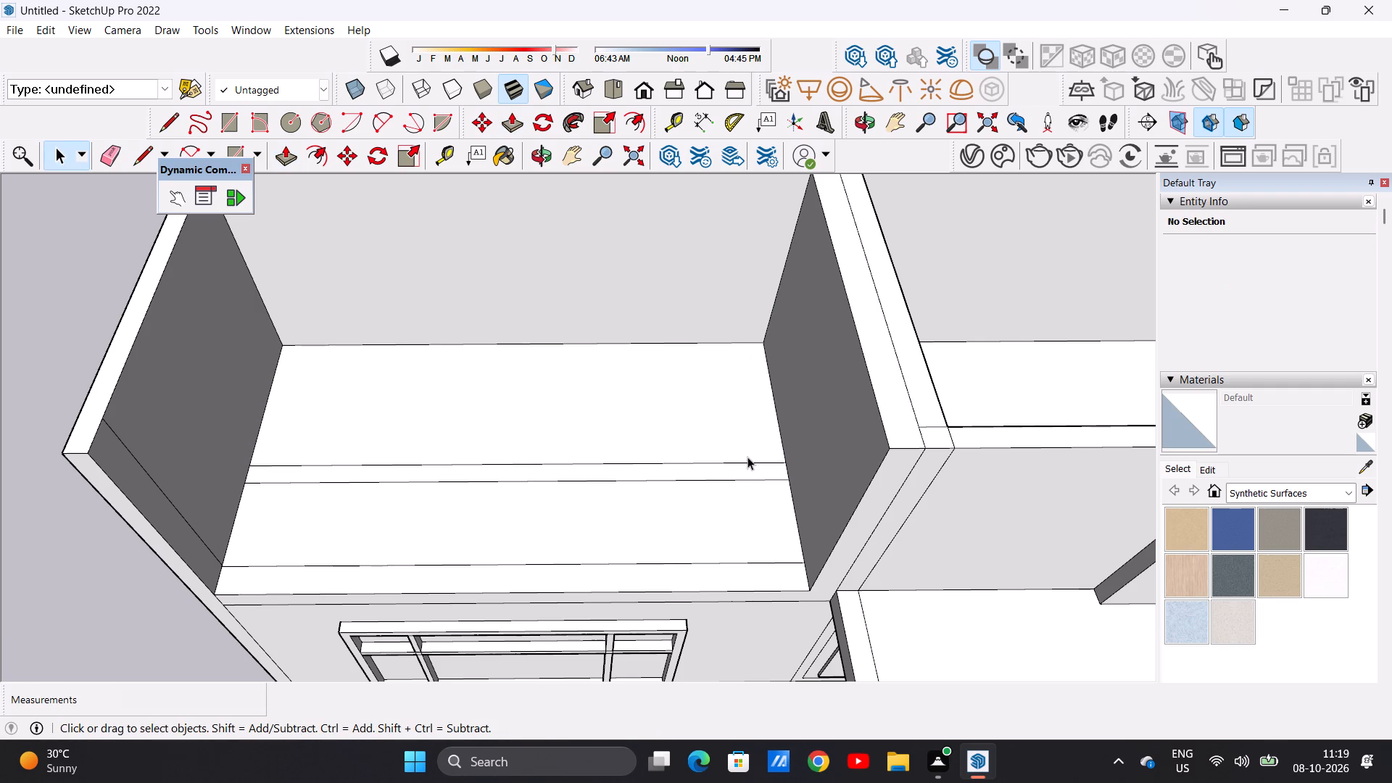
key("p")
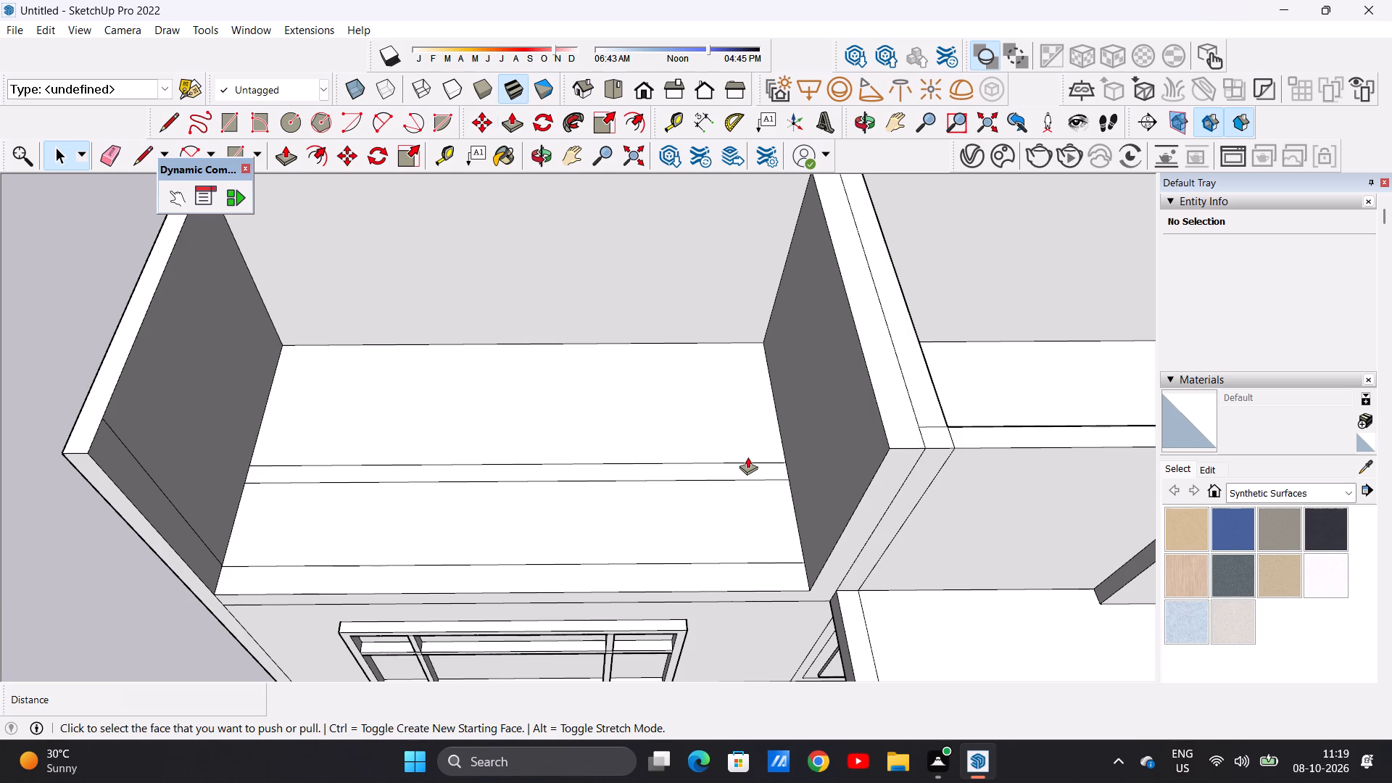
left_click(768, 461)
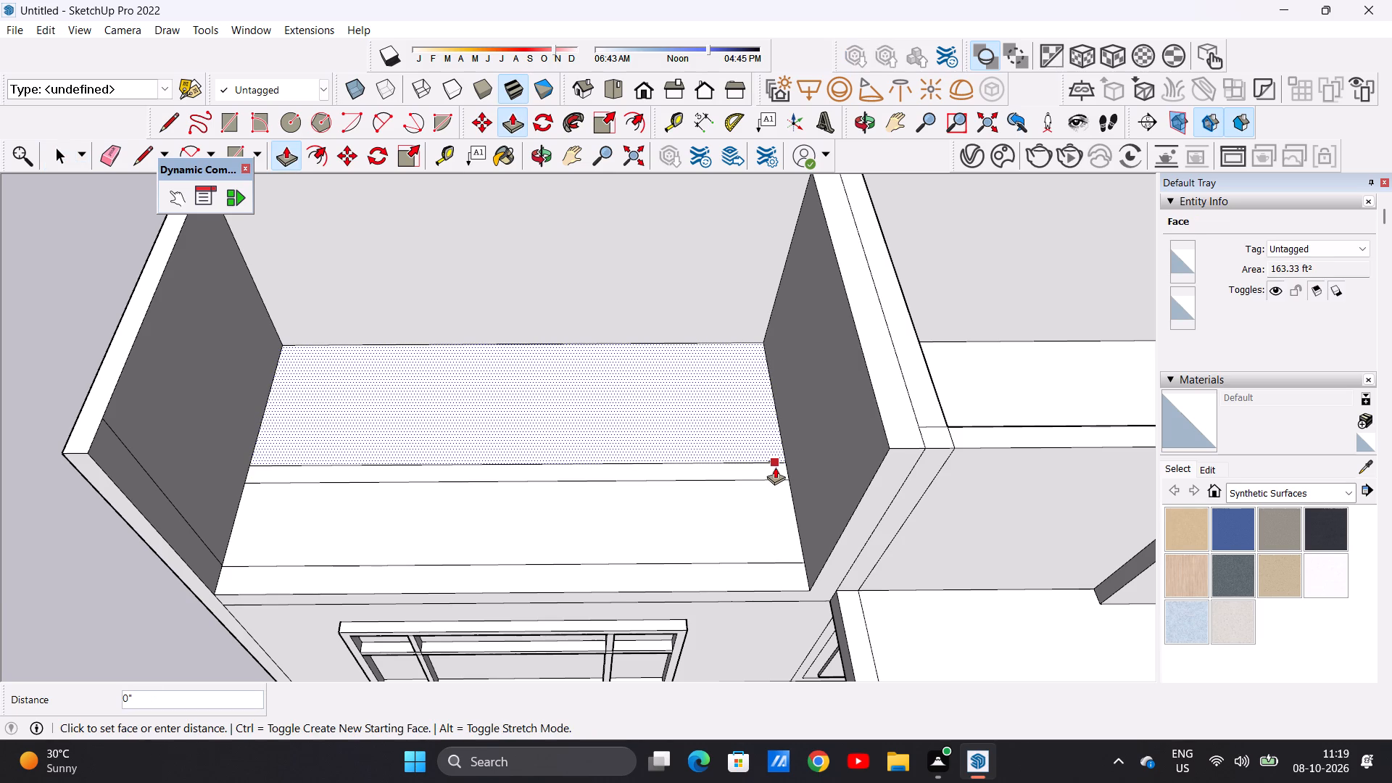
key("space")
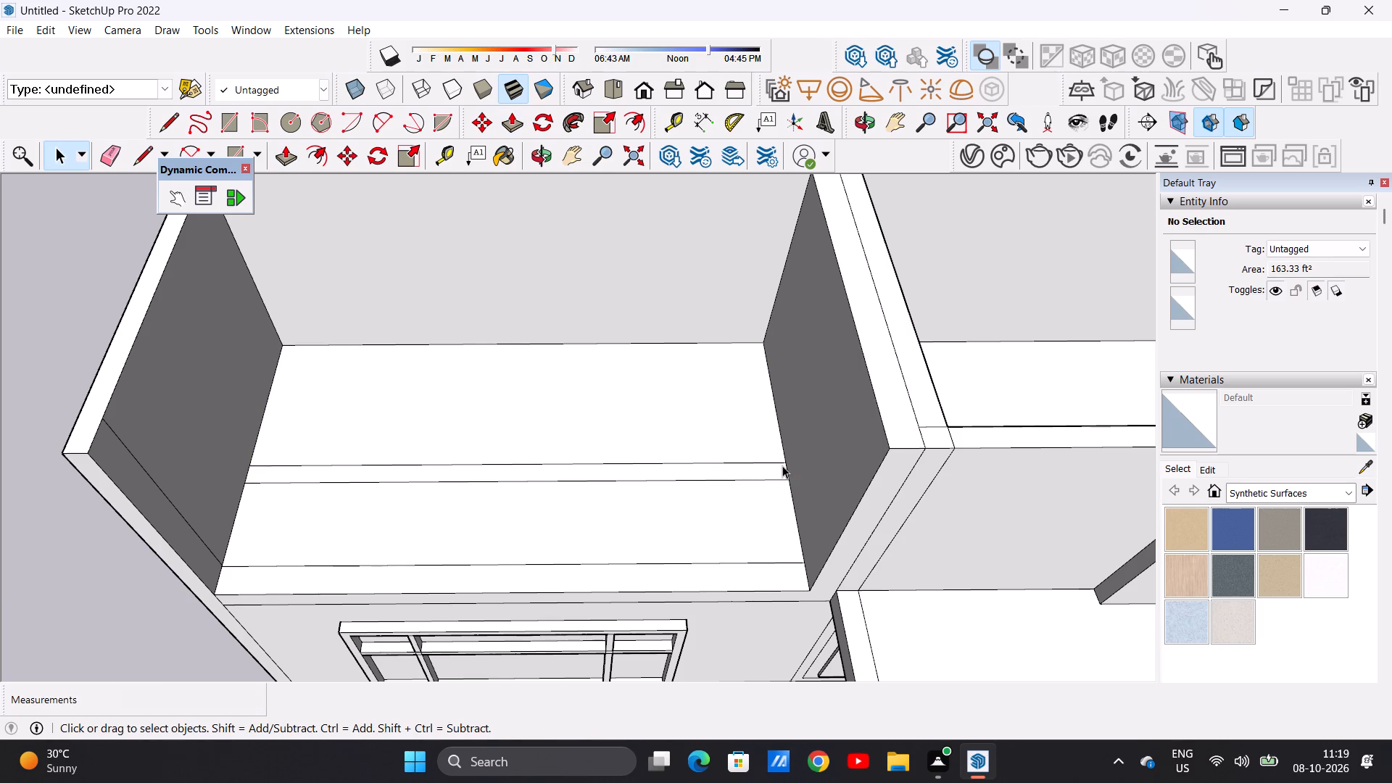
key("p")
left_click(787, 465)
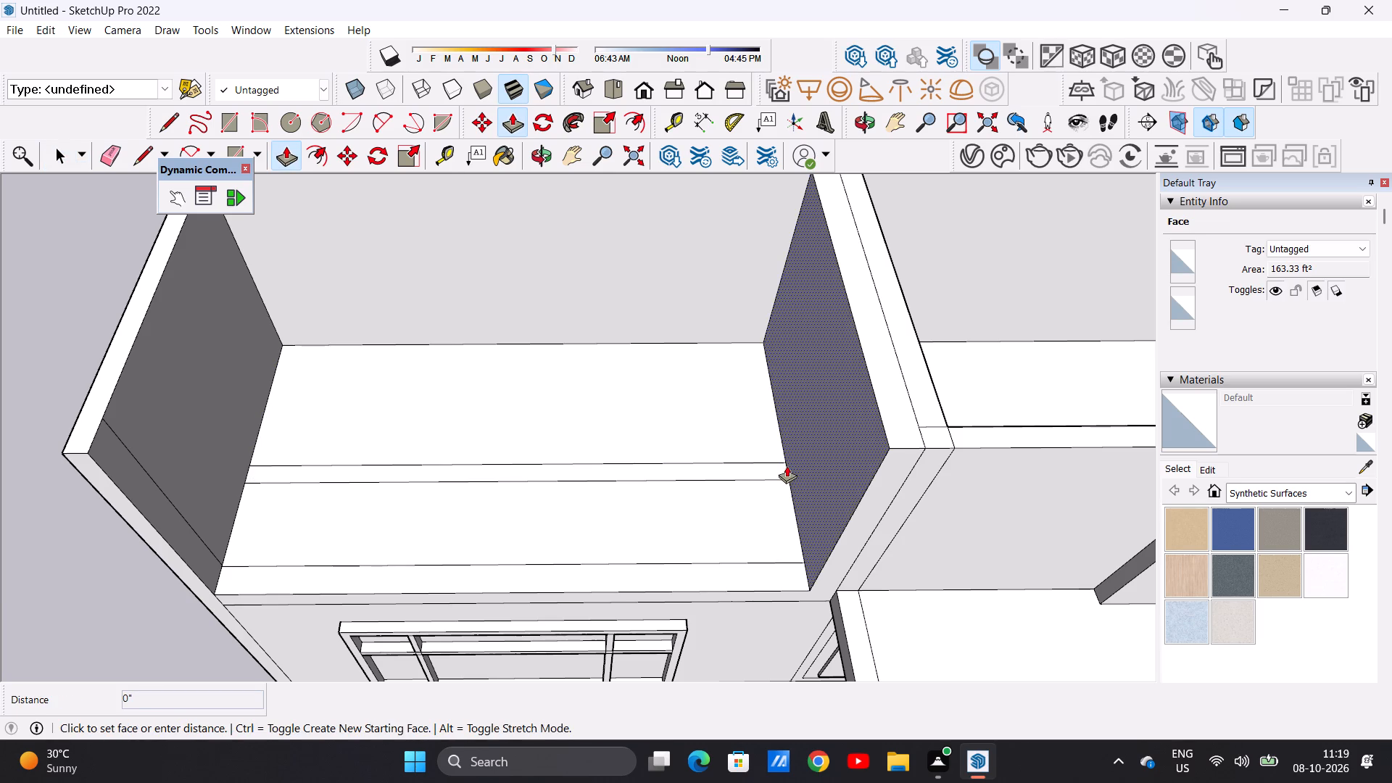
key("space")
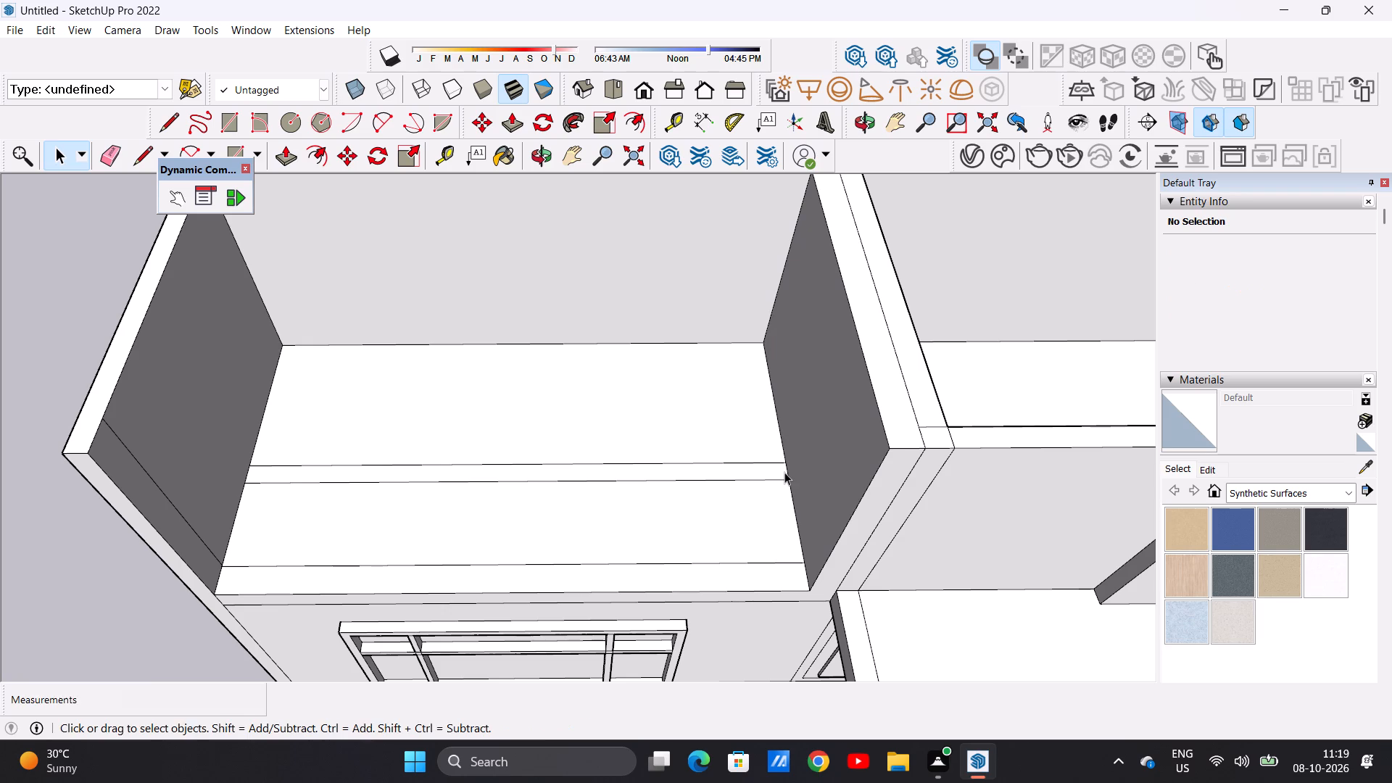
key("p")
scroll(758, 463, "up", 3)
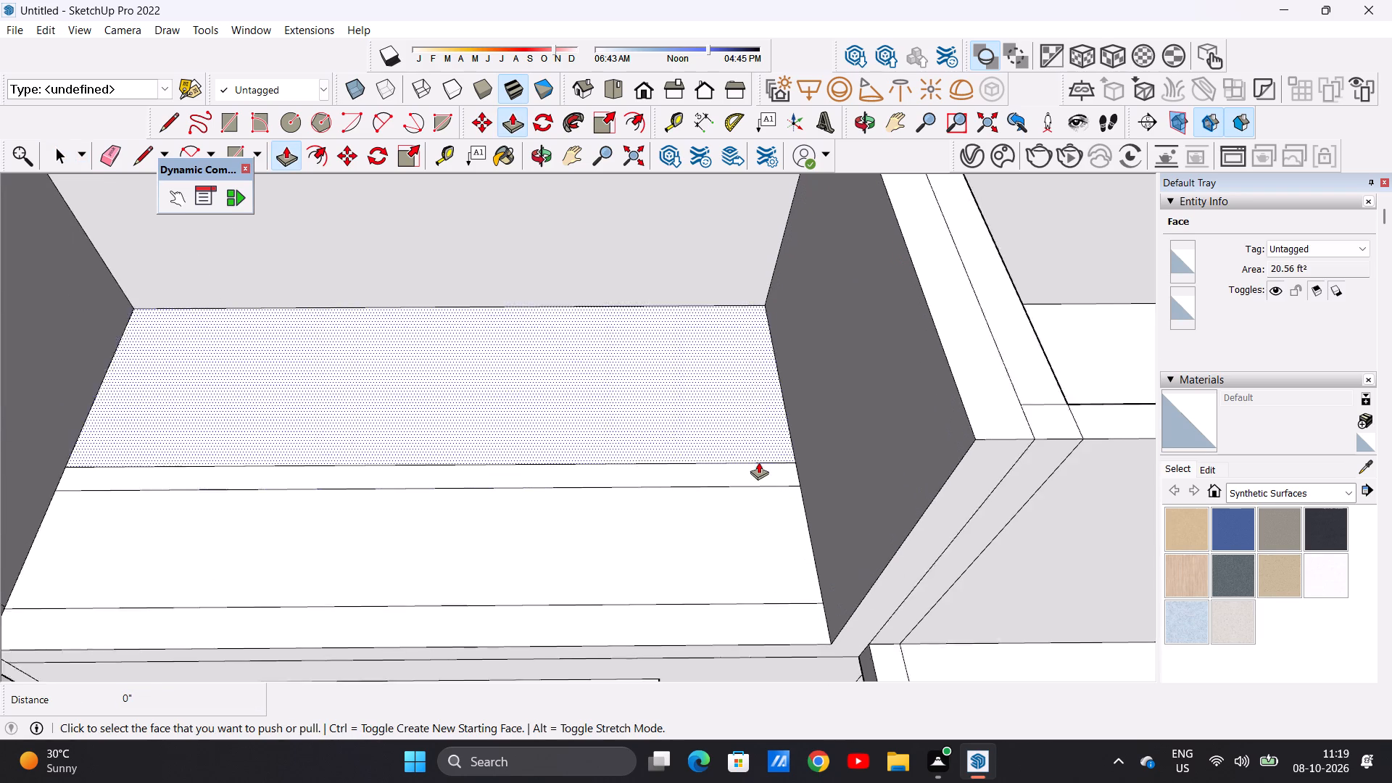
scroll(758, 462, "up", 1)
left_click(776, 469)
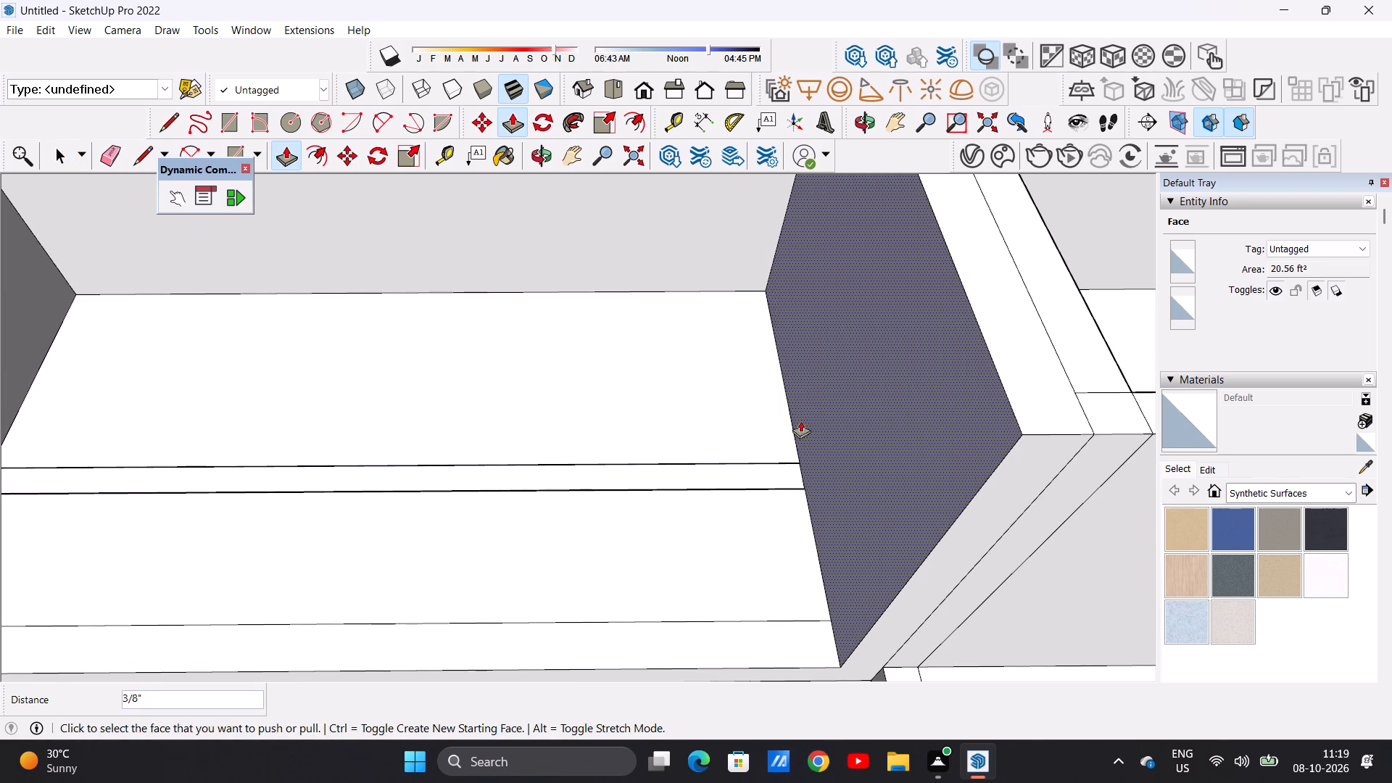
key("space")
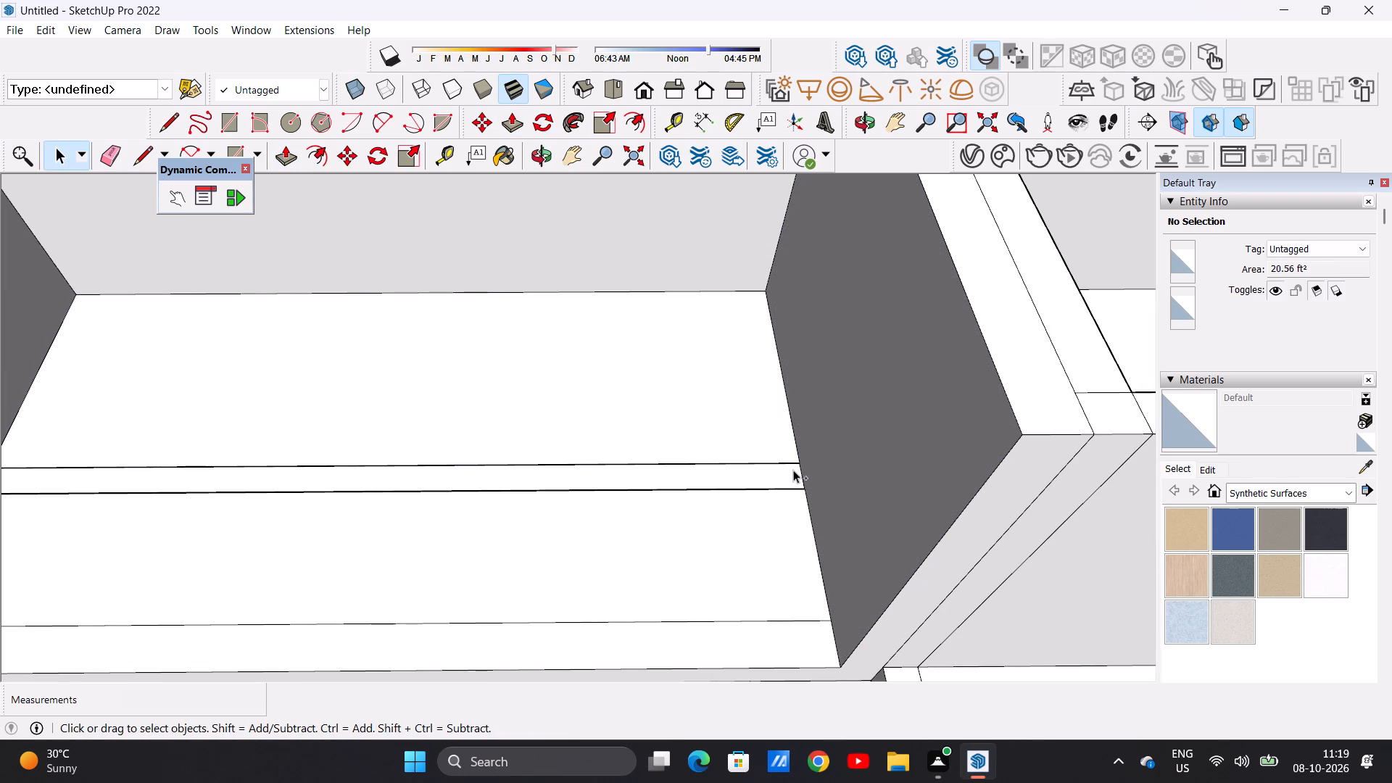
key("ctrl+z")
Push/Pull the narrow strip on the left upper room's floor up 10' to form the cross wall.
key("p")
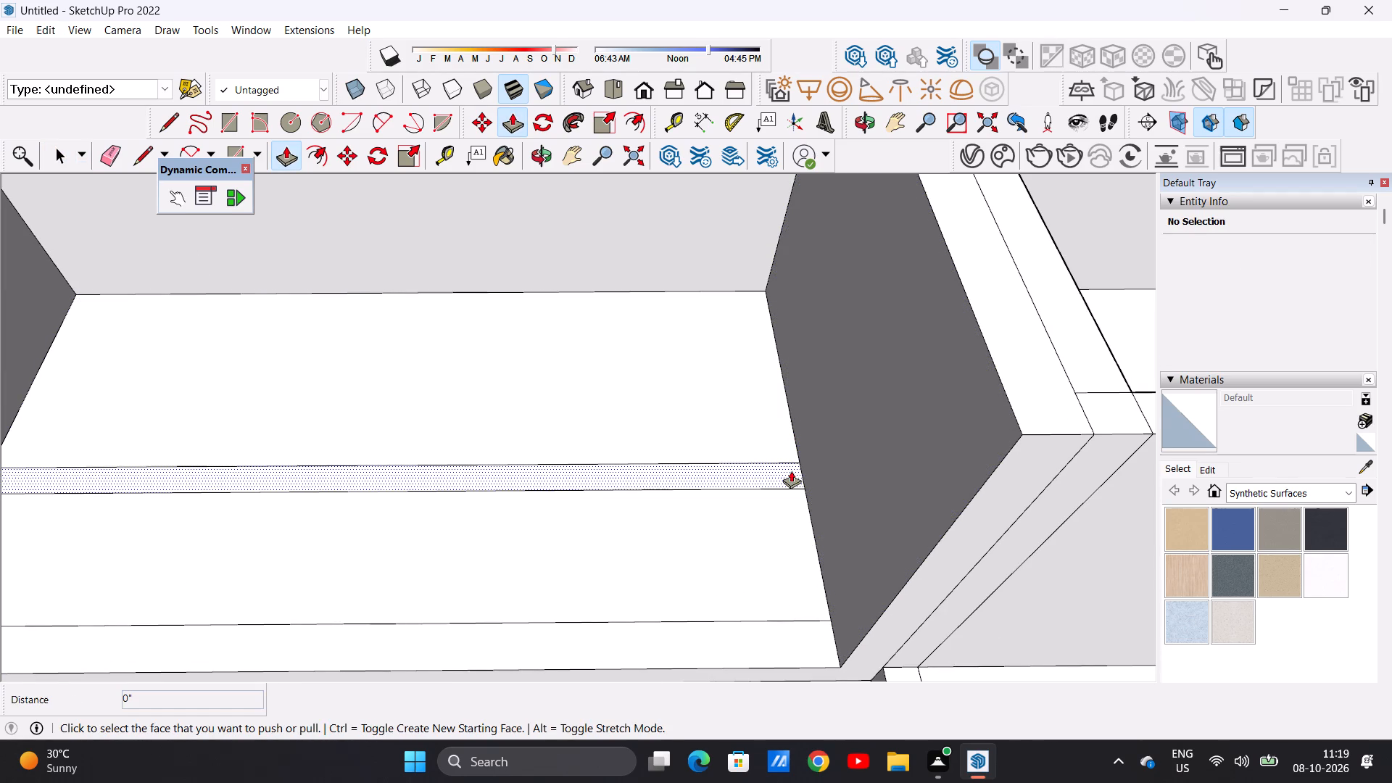
left_click(786, 468)
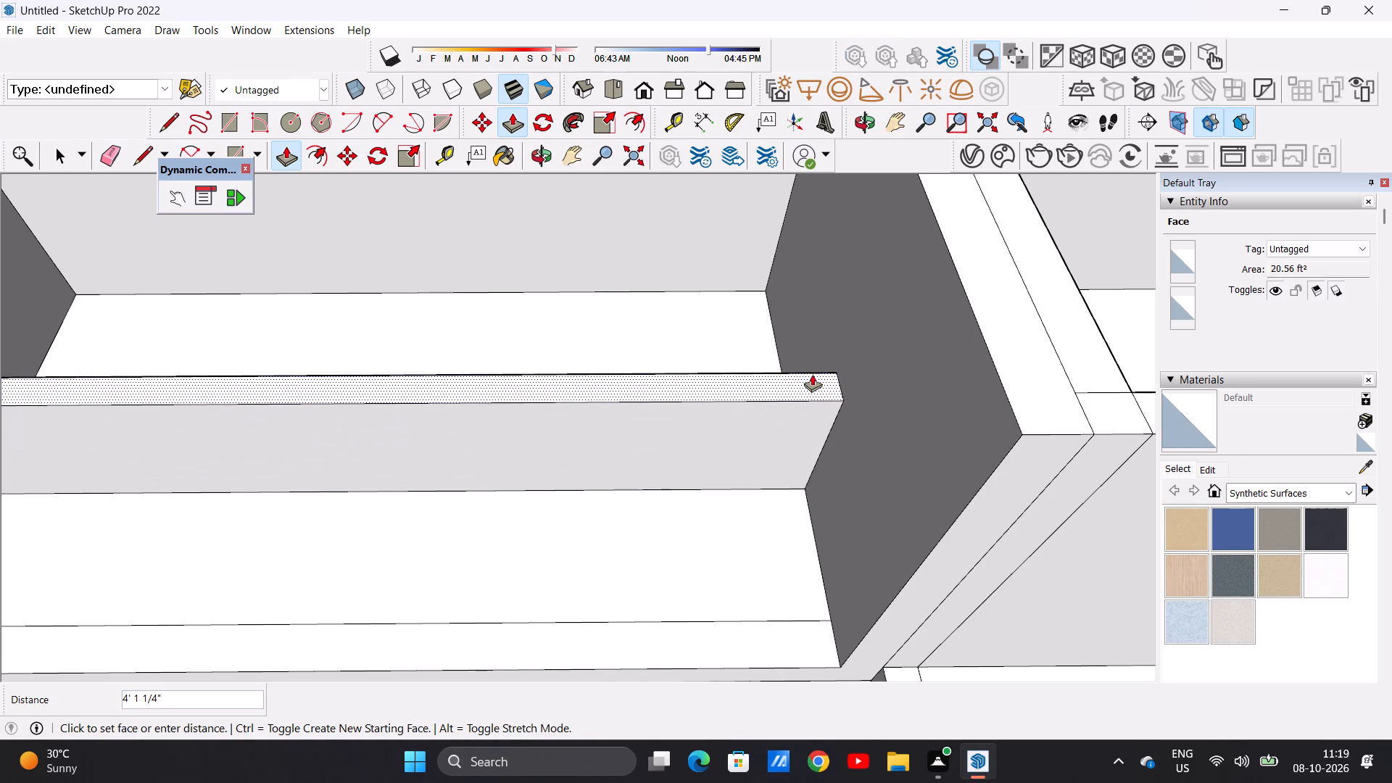
type("10'")
key("Return")
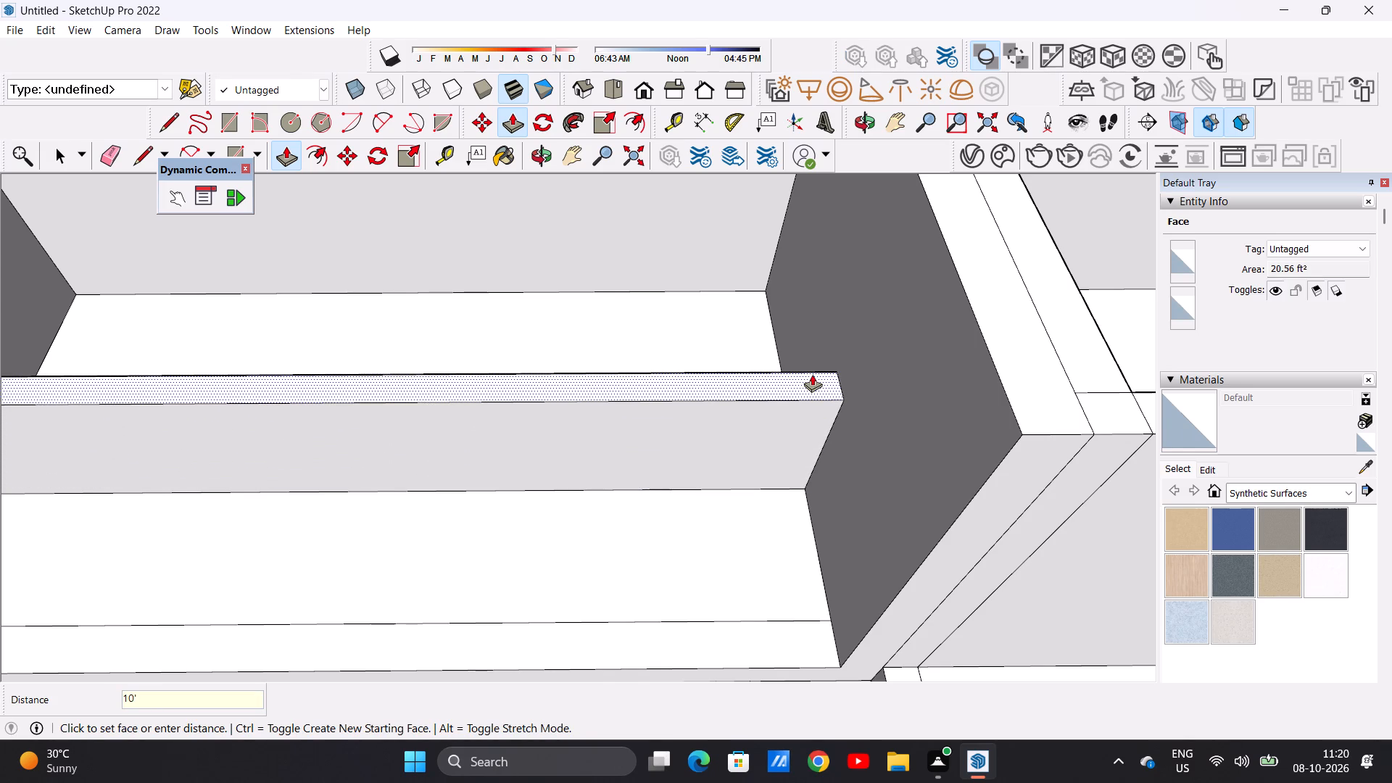
key("space")
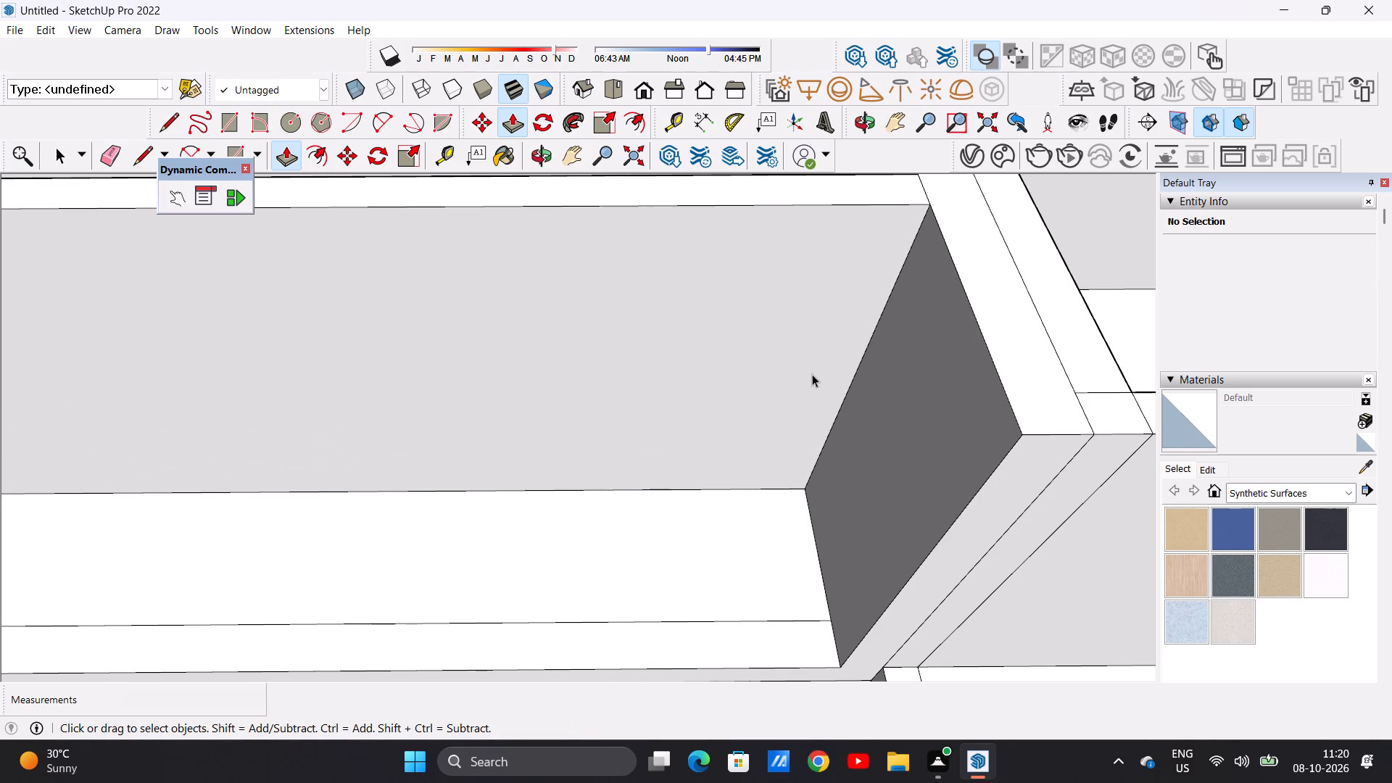
Copy the left upper room's floor face and edges behind the cross wall 10' up to the wall tops as a ceiling.
scroll(700, 420, "down", 4)
scroll(730, 452, "up", 1)
scroll(742, 424, "down", 6)
middle_click_drag(675, 326, 695, 525)
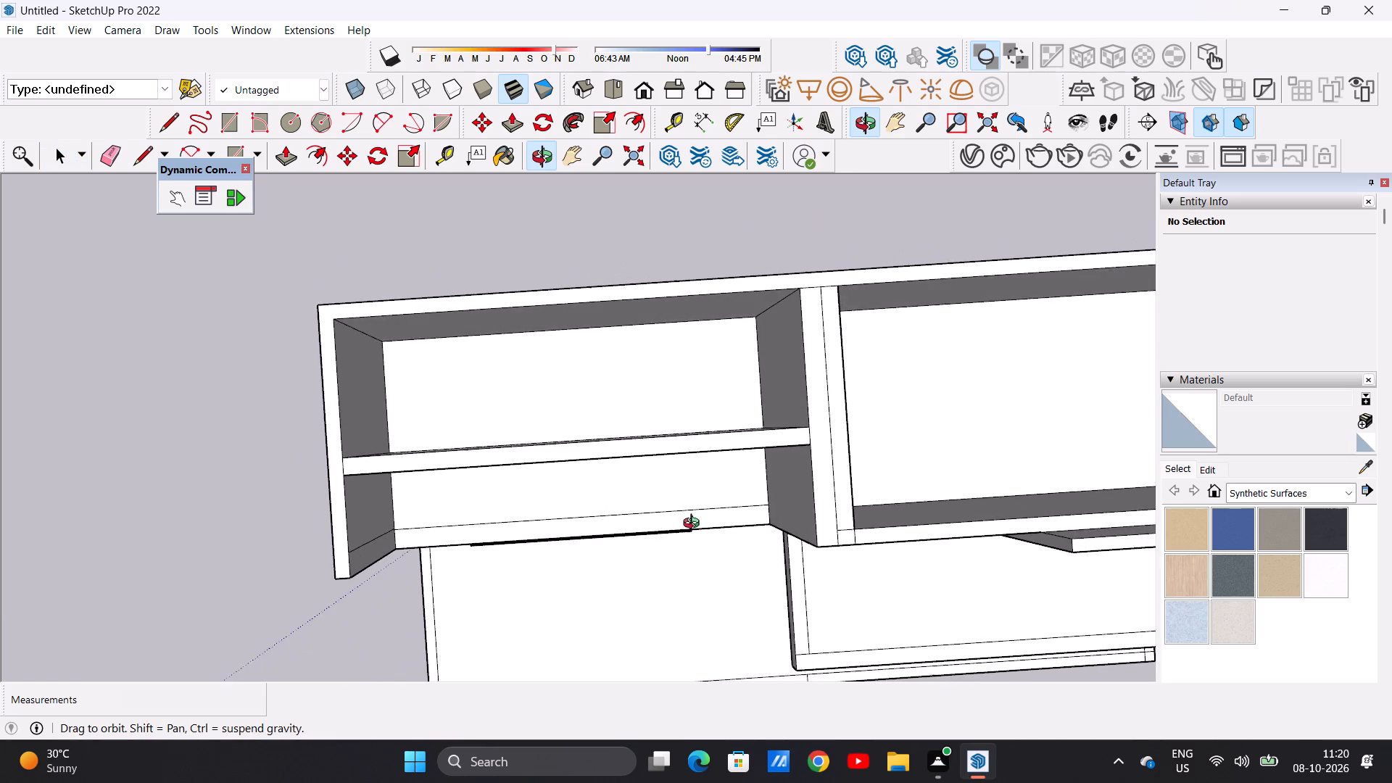
middle_click_drag(695, 525, 652, 528)
scroll(743, 406, "up", 3)
triple_click(741, 405)
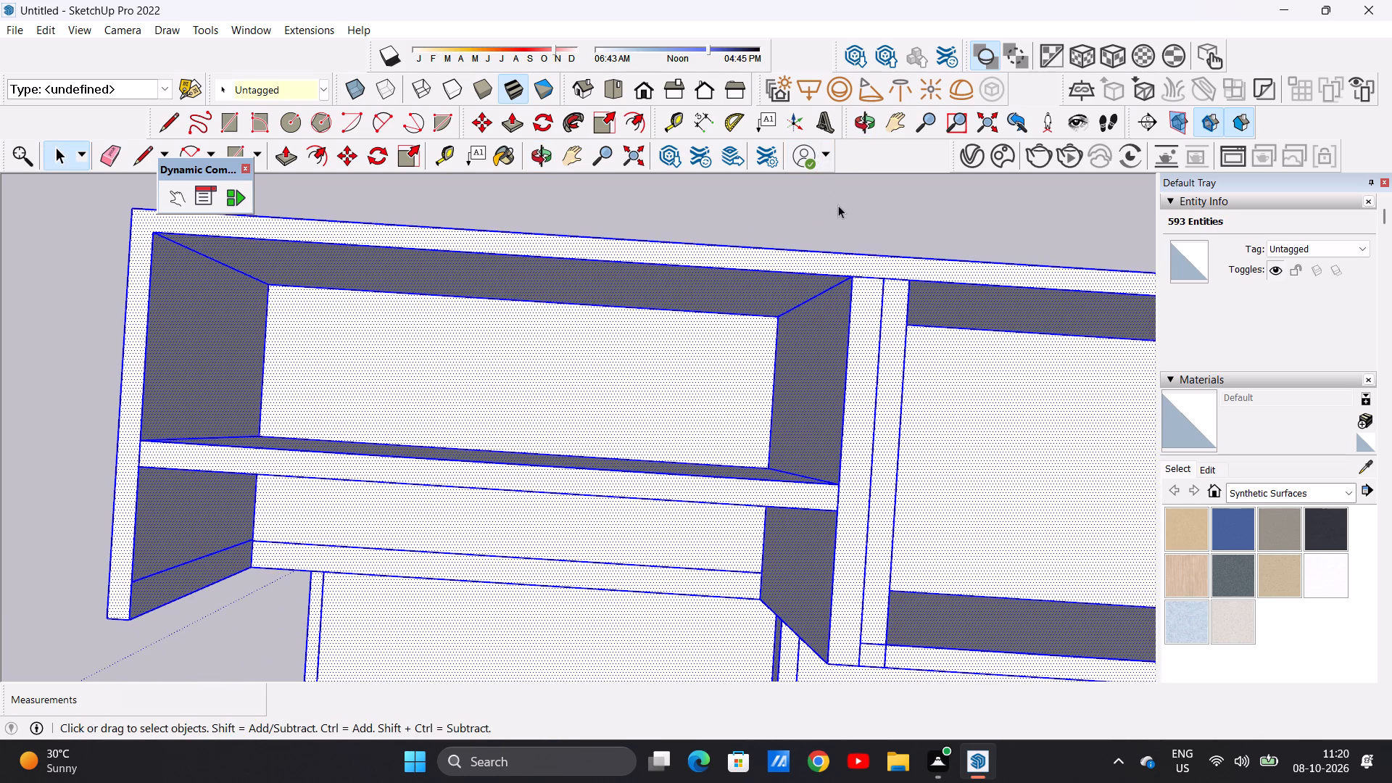
left_click(840, 204)
double_click(739, 353)
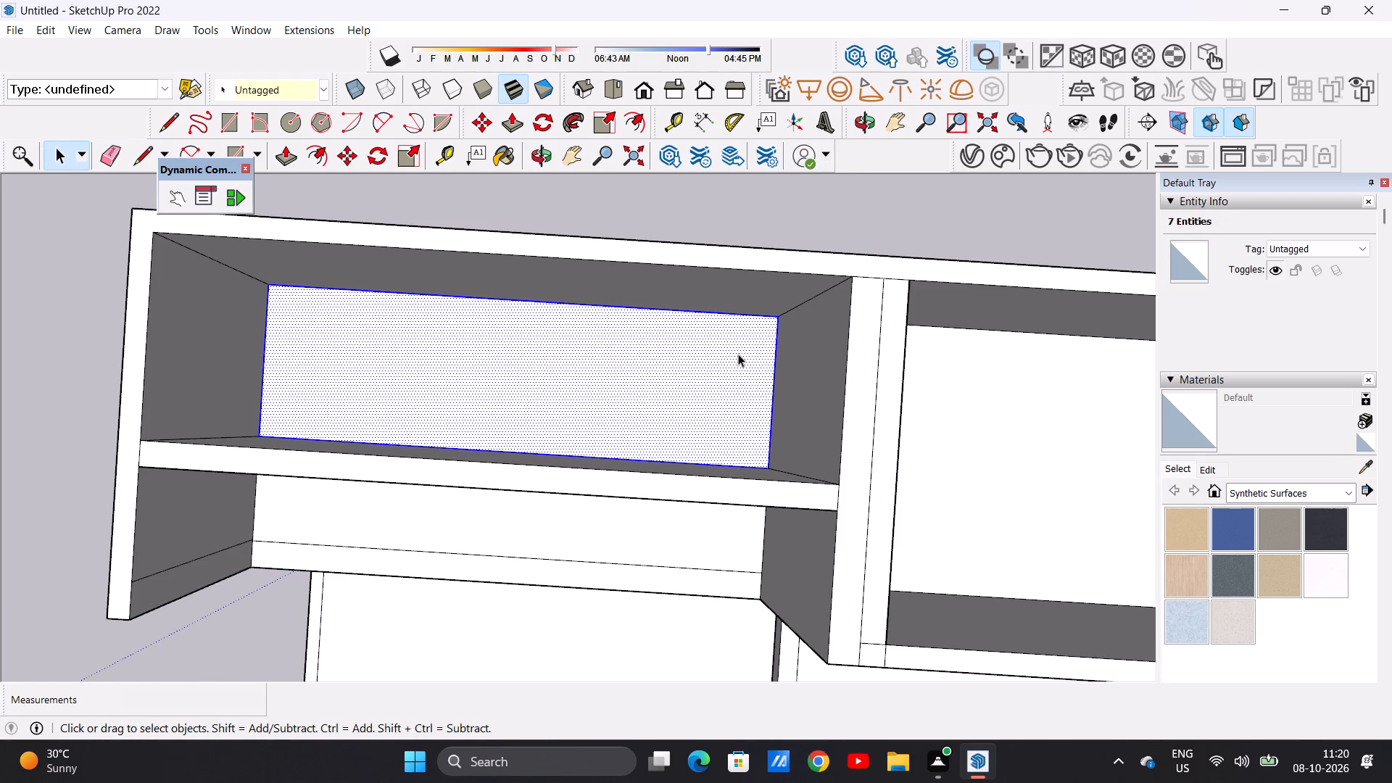
key("m")
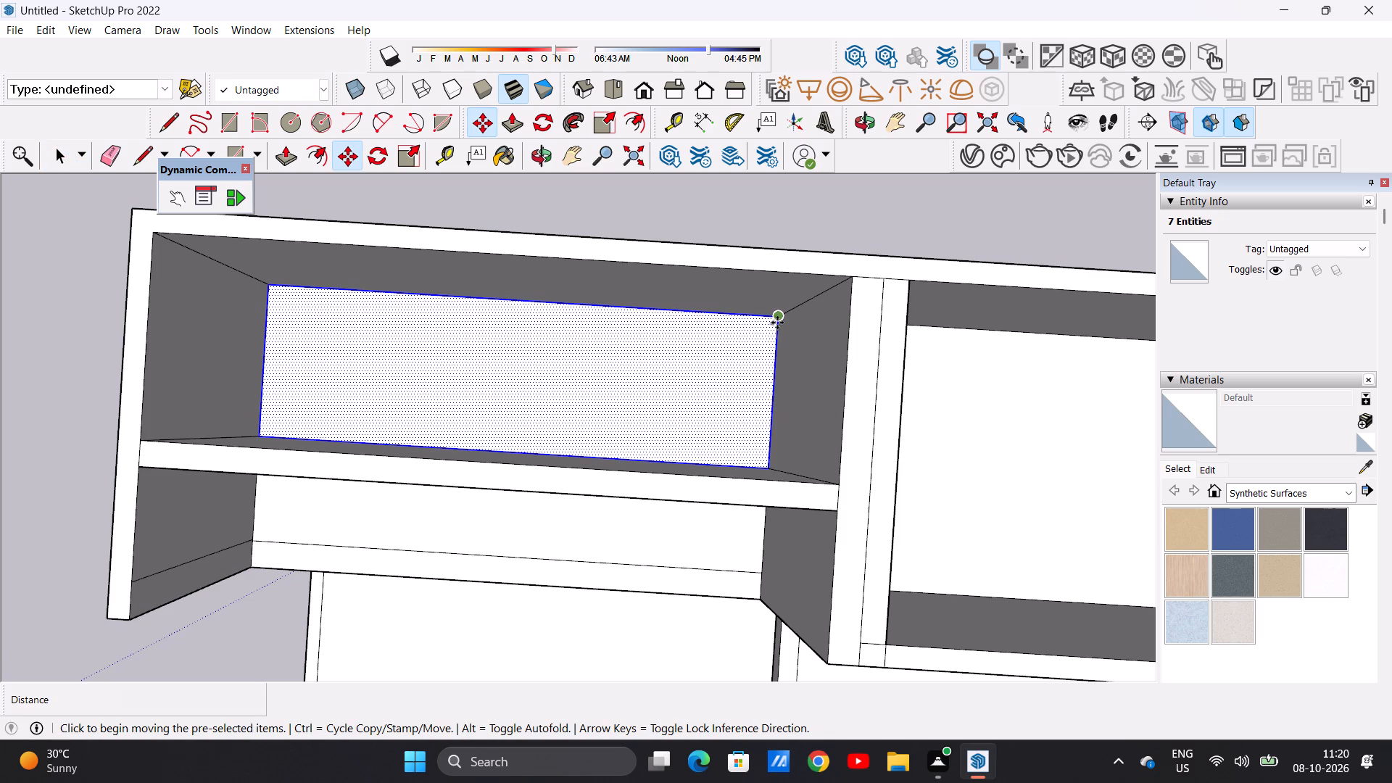
left_click(779, 320)
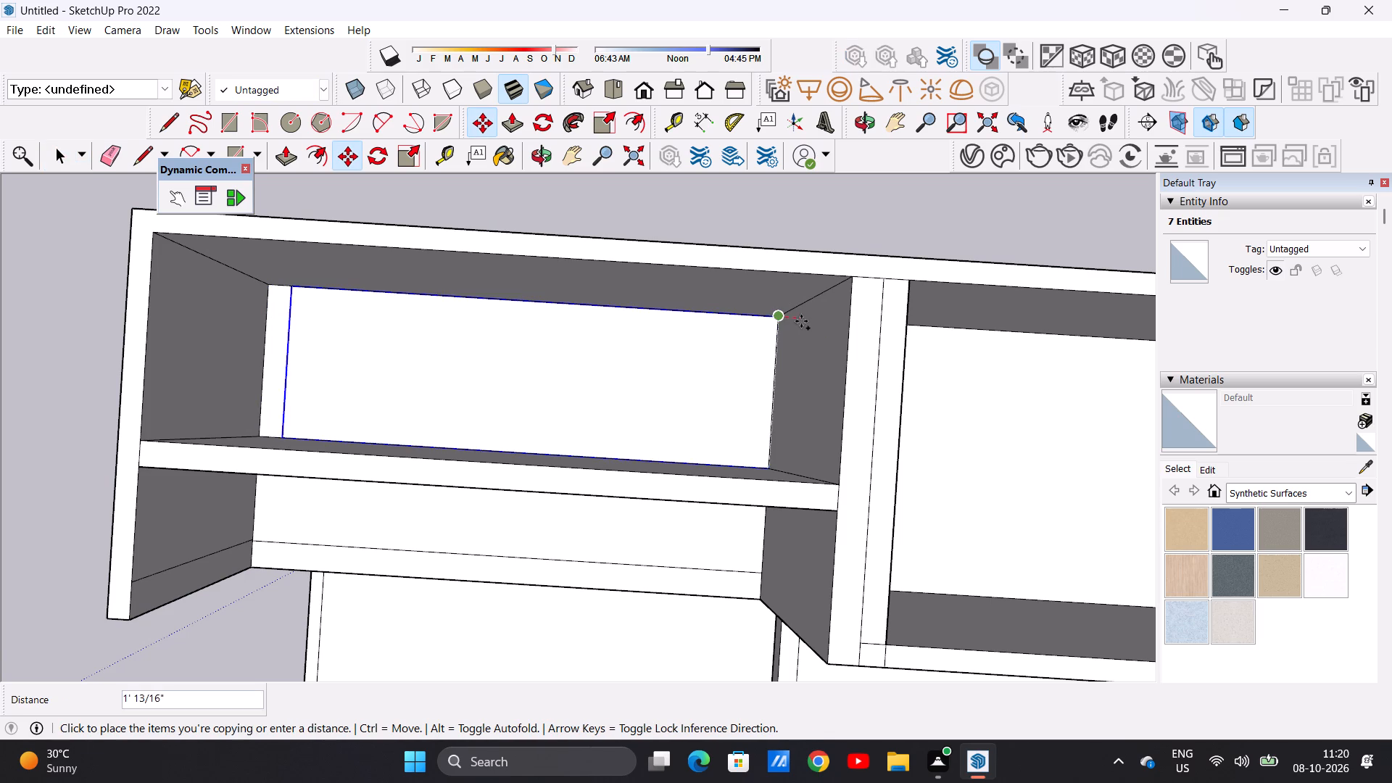
left_click(851, 278)
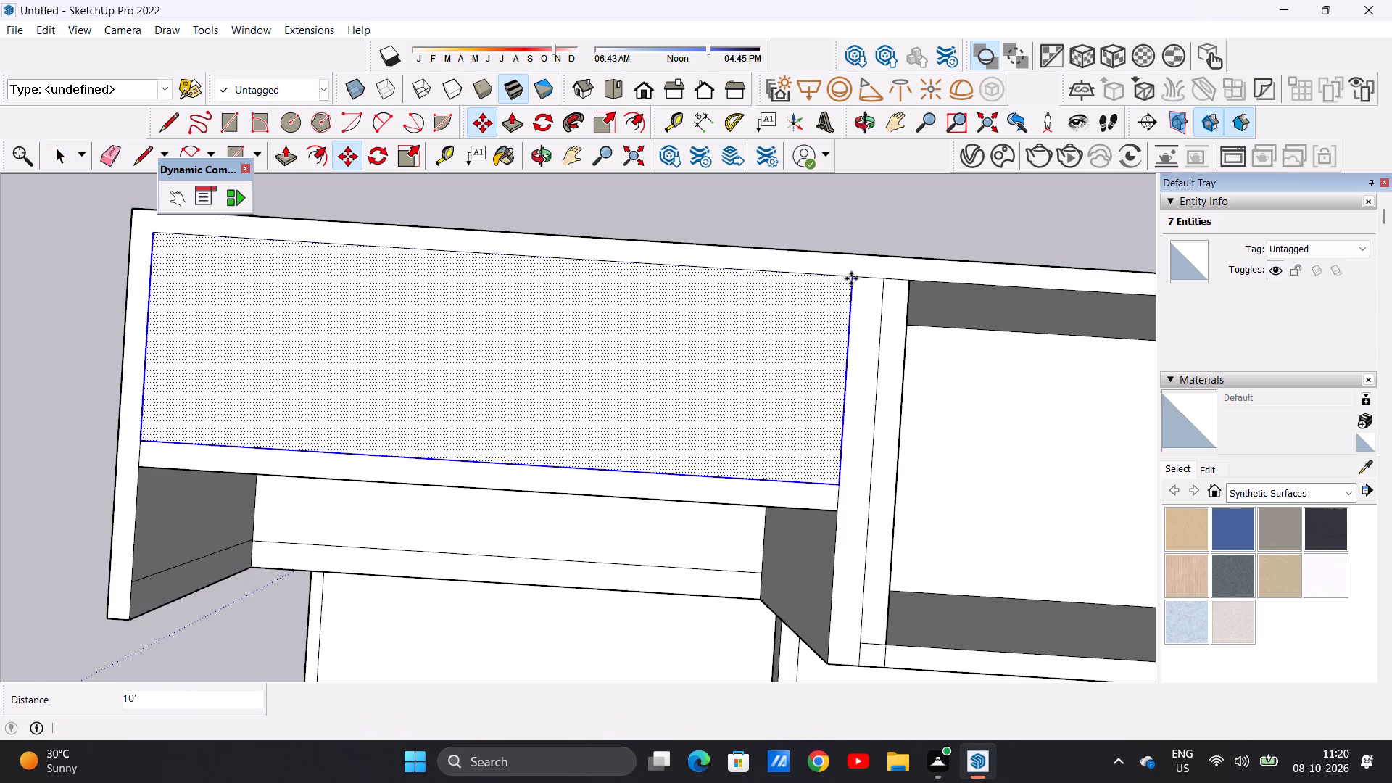
key("space")
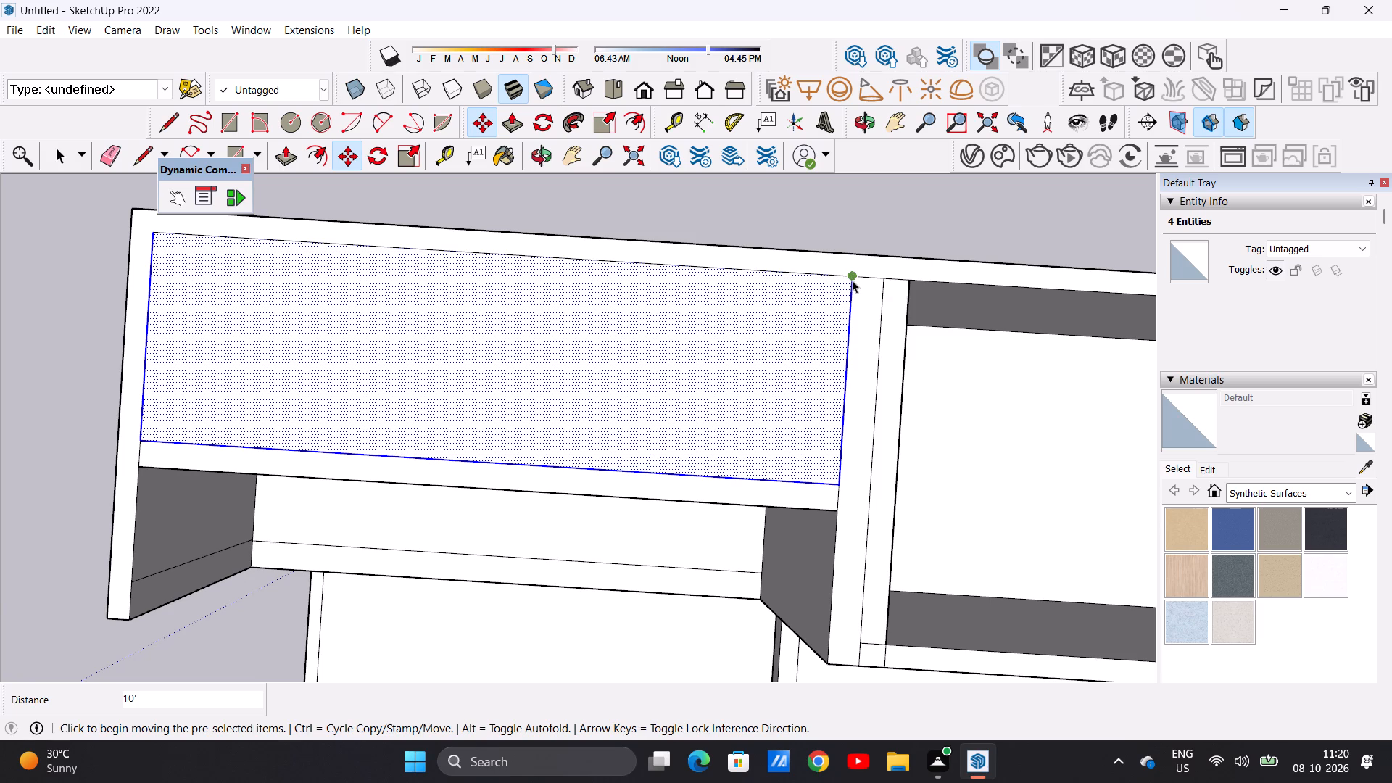
scroll(524, 333, "down", 2)
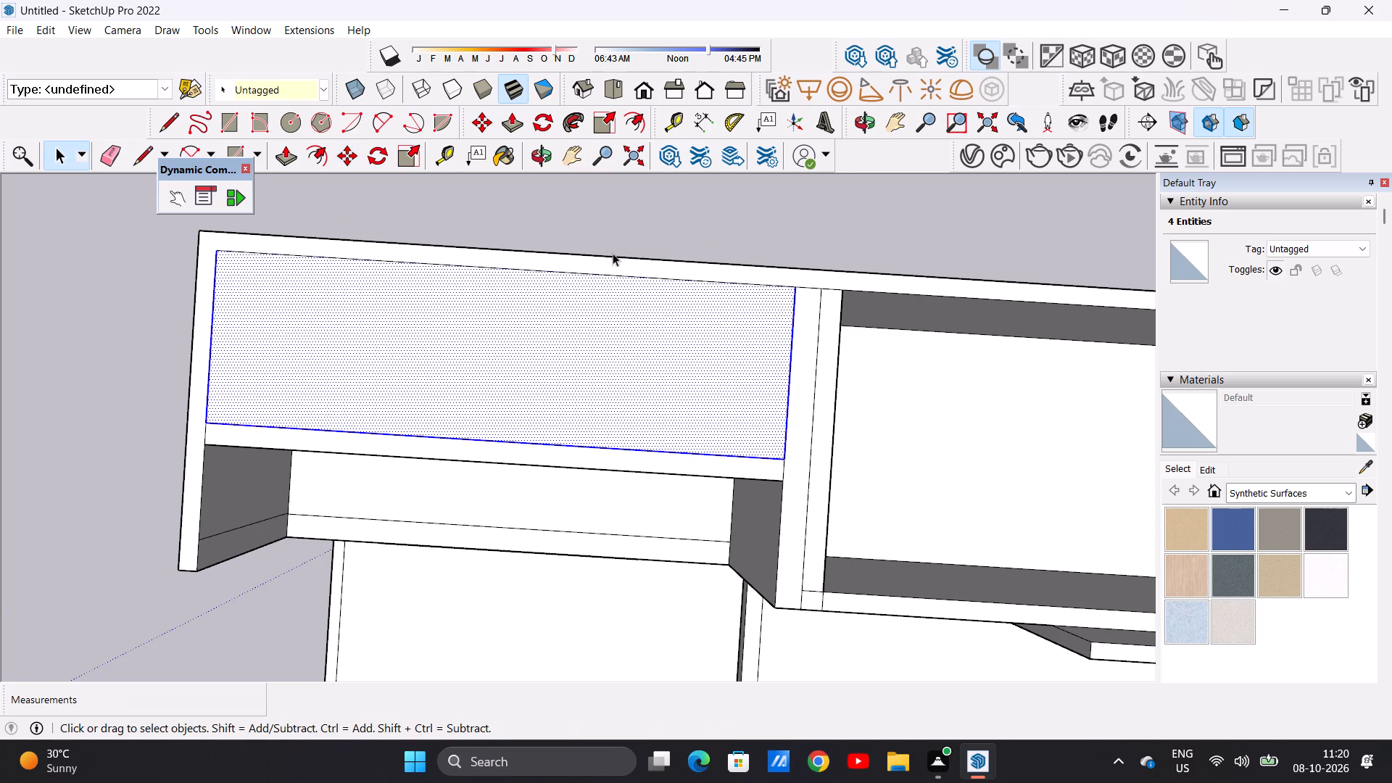
triple_click(858, 212)
Copy the right upper room's floor face with its edges 10' up to the wall tops as a ceiling.
scroll(511, 494, "down", 7)
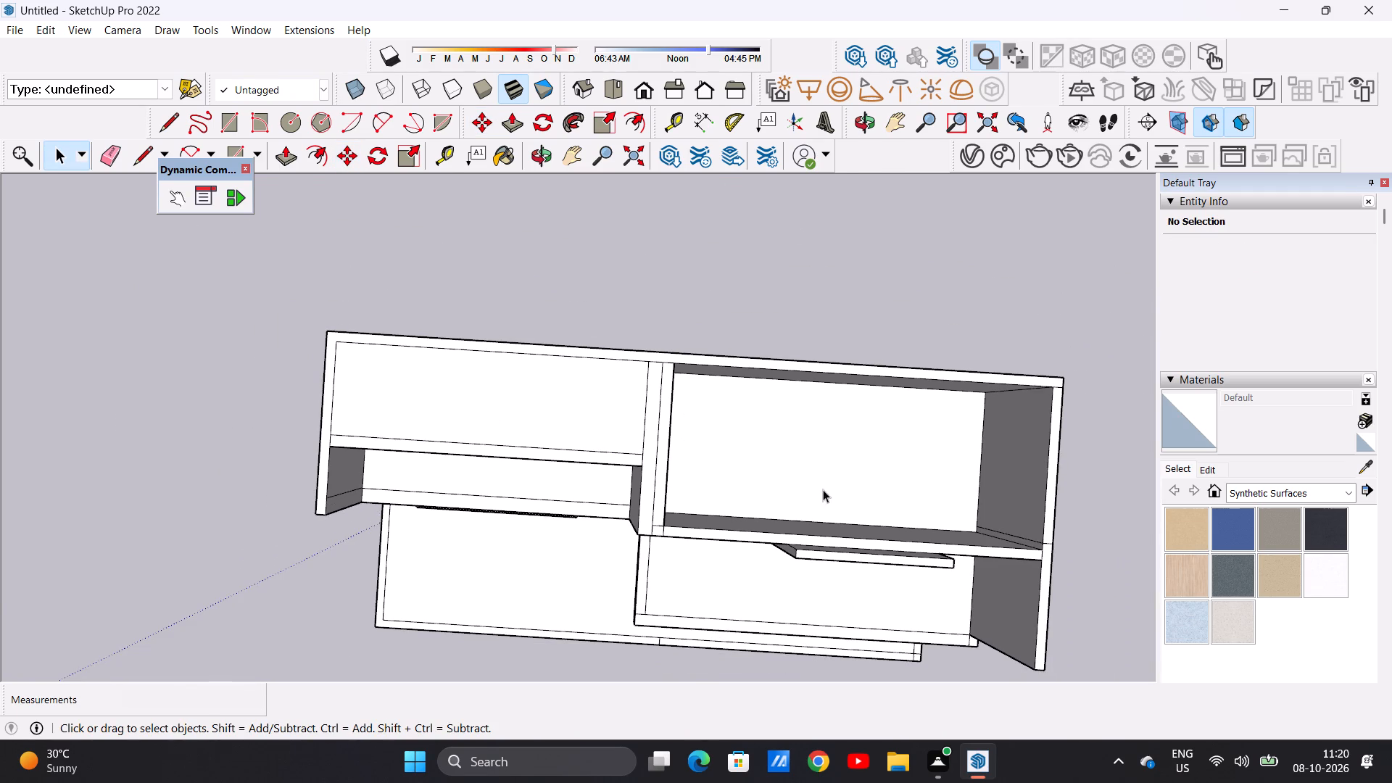
scroll(893, 489, "up", 3)
triple_click(895, 484)
left_click(895, 485)
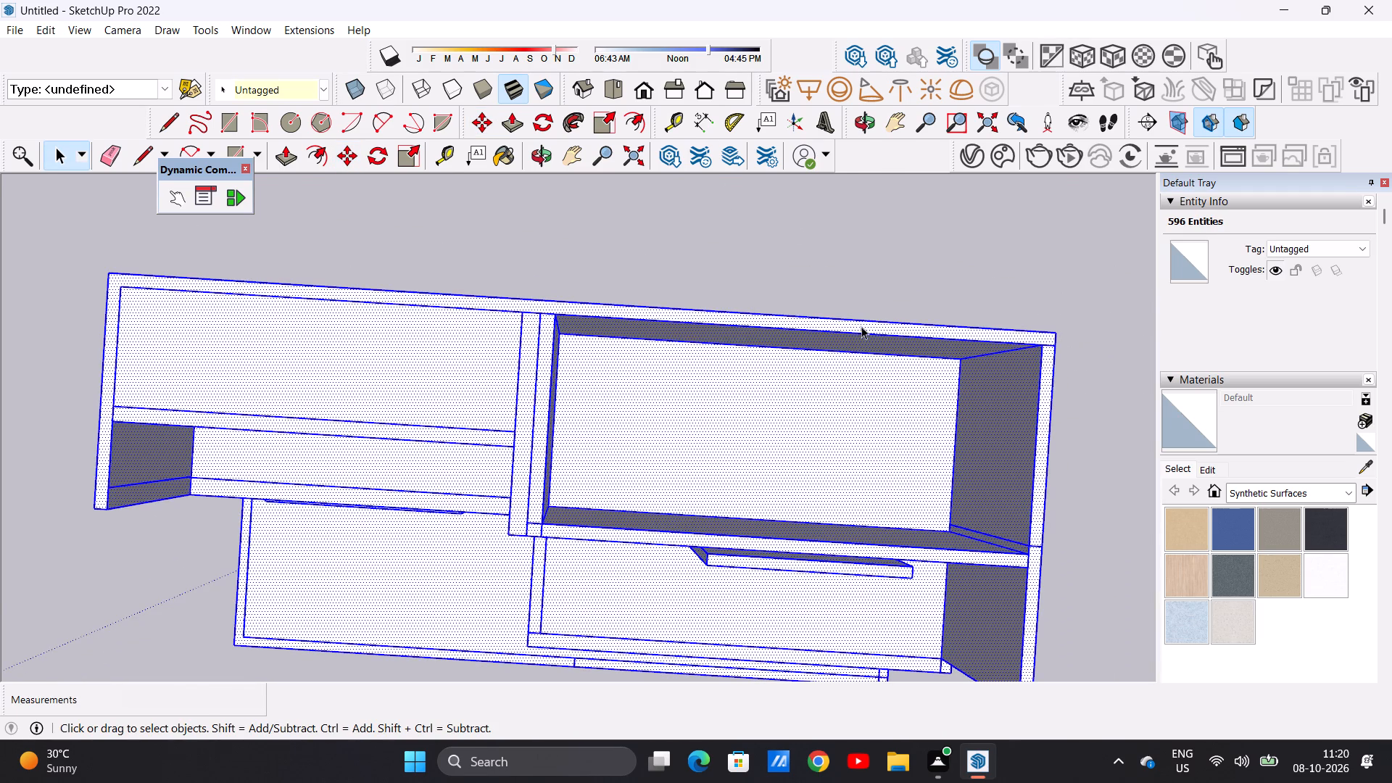
left_click(785, 222)
left_click(790, 223)
left_click(925, 414)
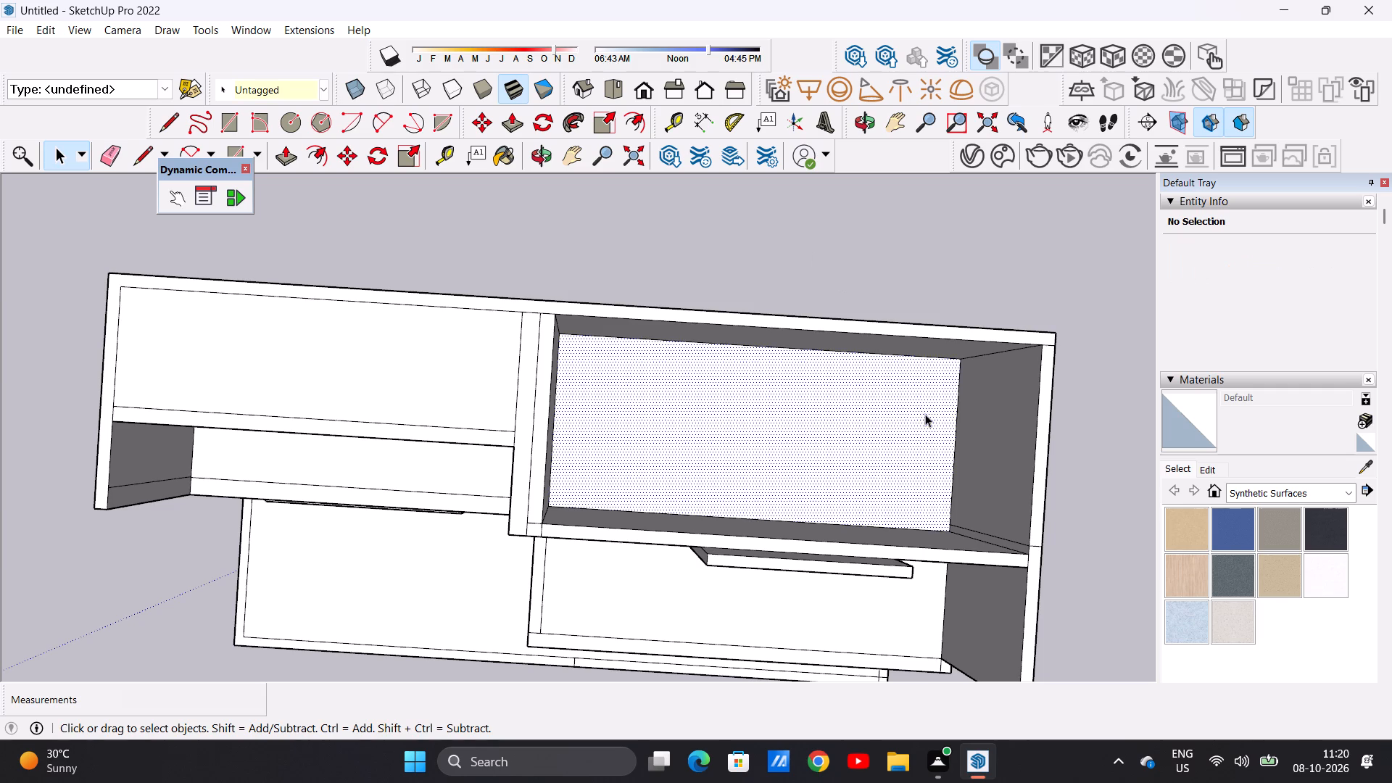
left_click(925, 414)
double_click(903, 431)
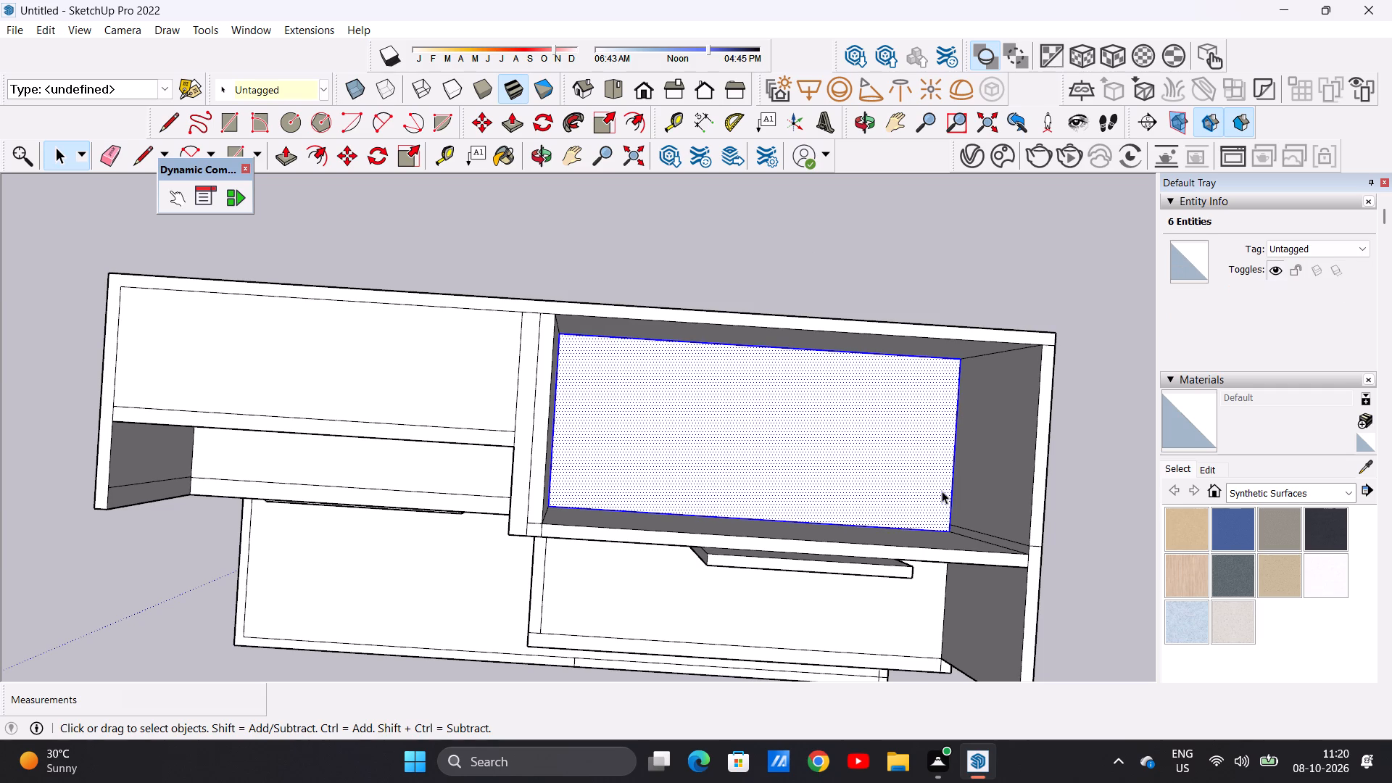
key("m")
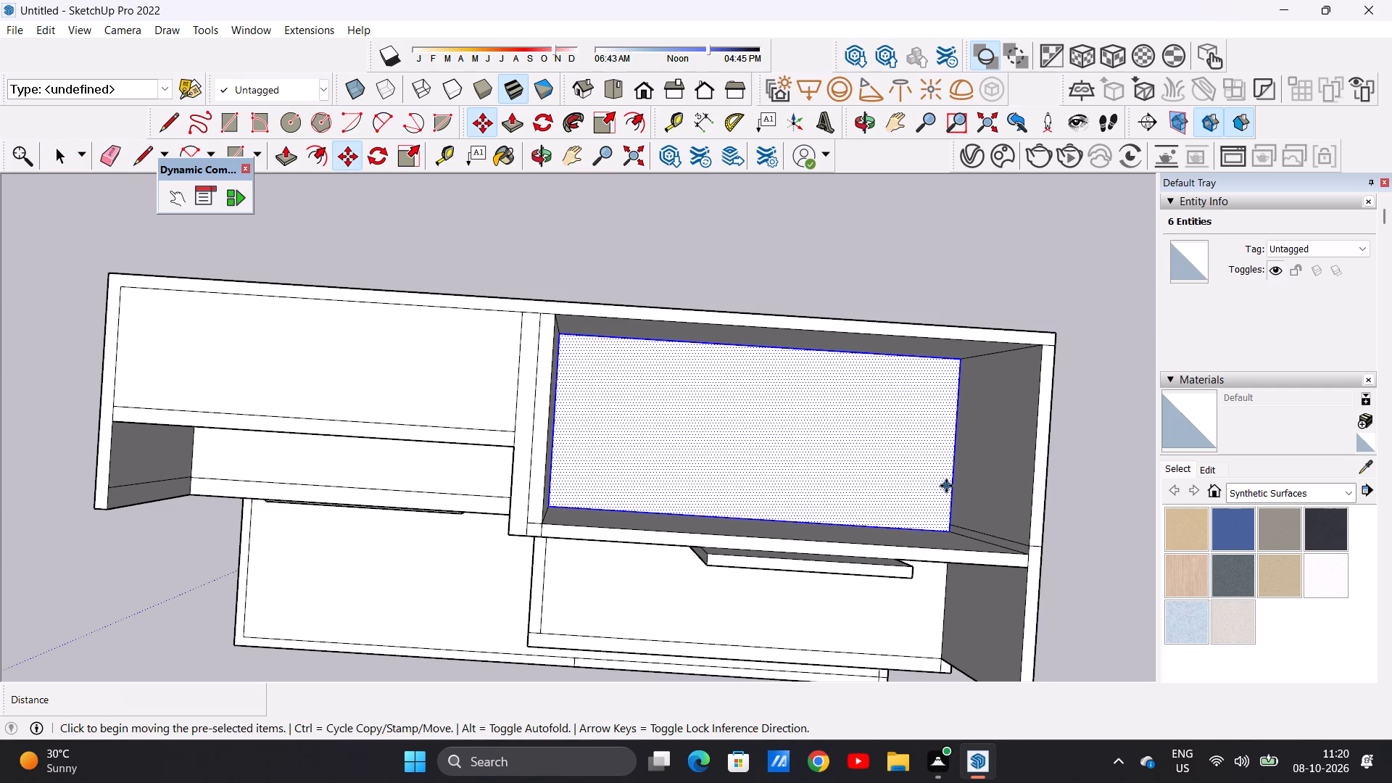
left_click(964, 360)
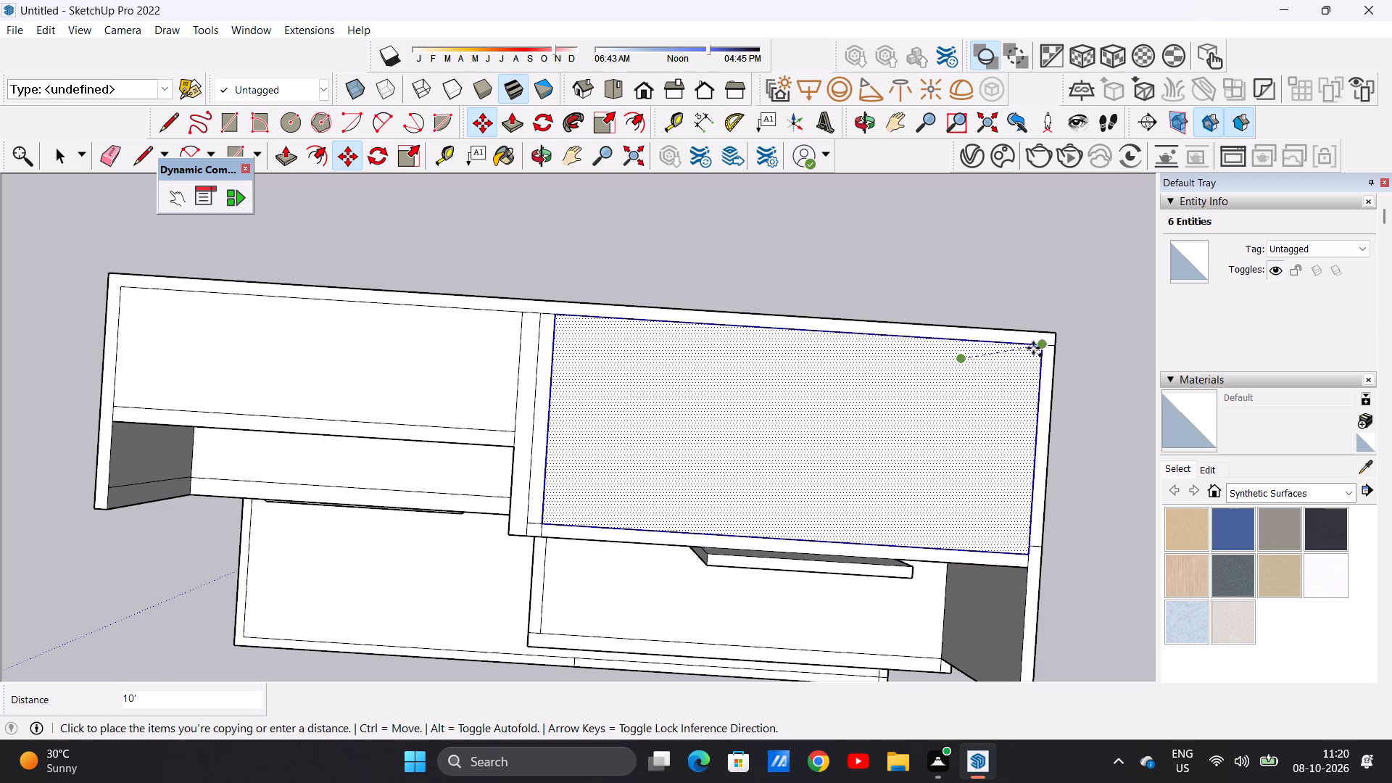
left_click(1034, 345)
key("space")
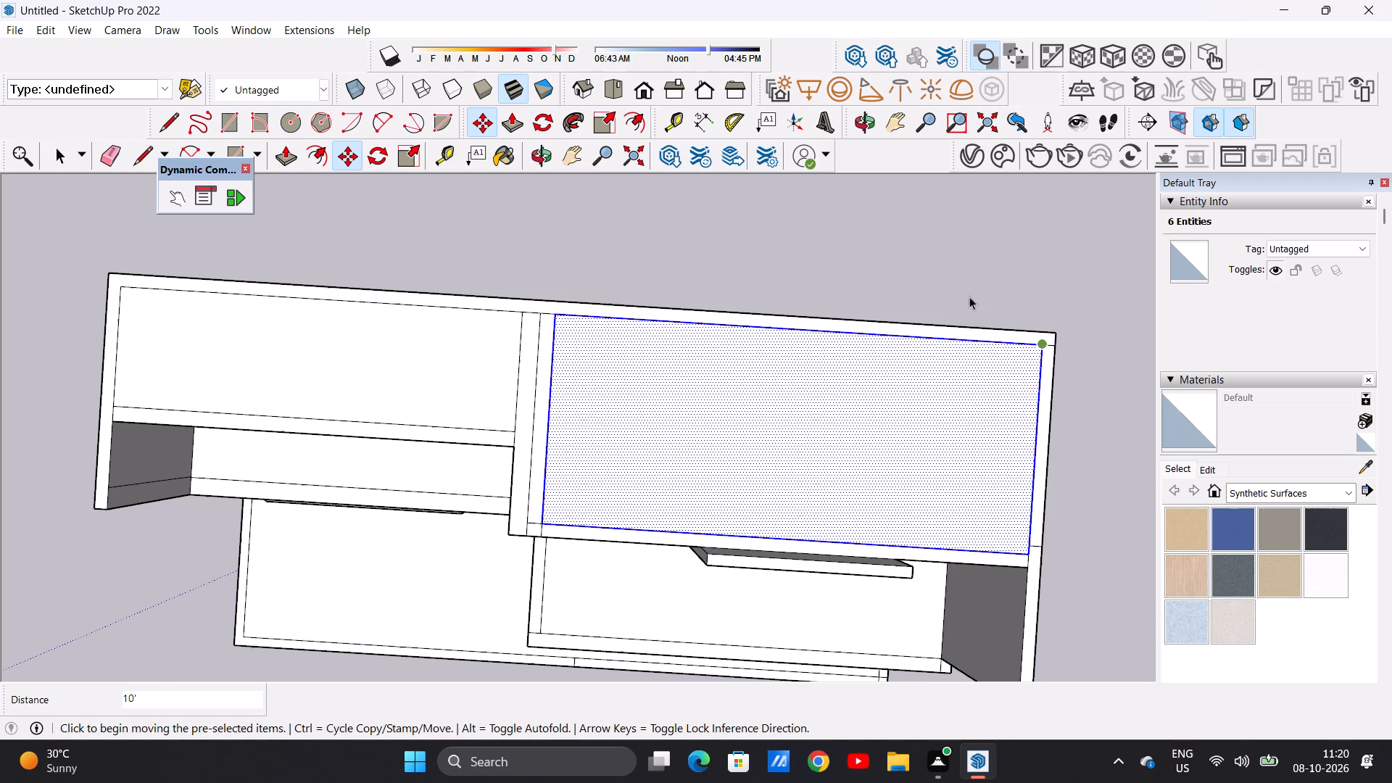
left_click(945, 269)
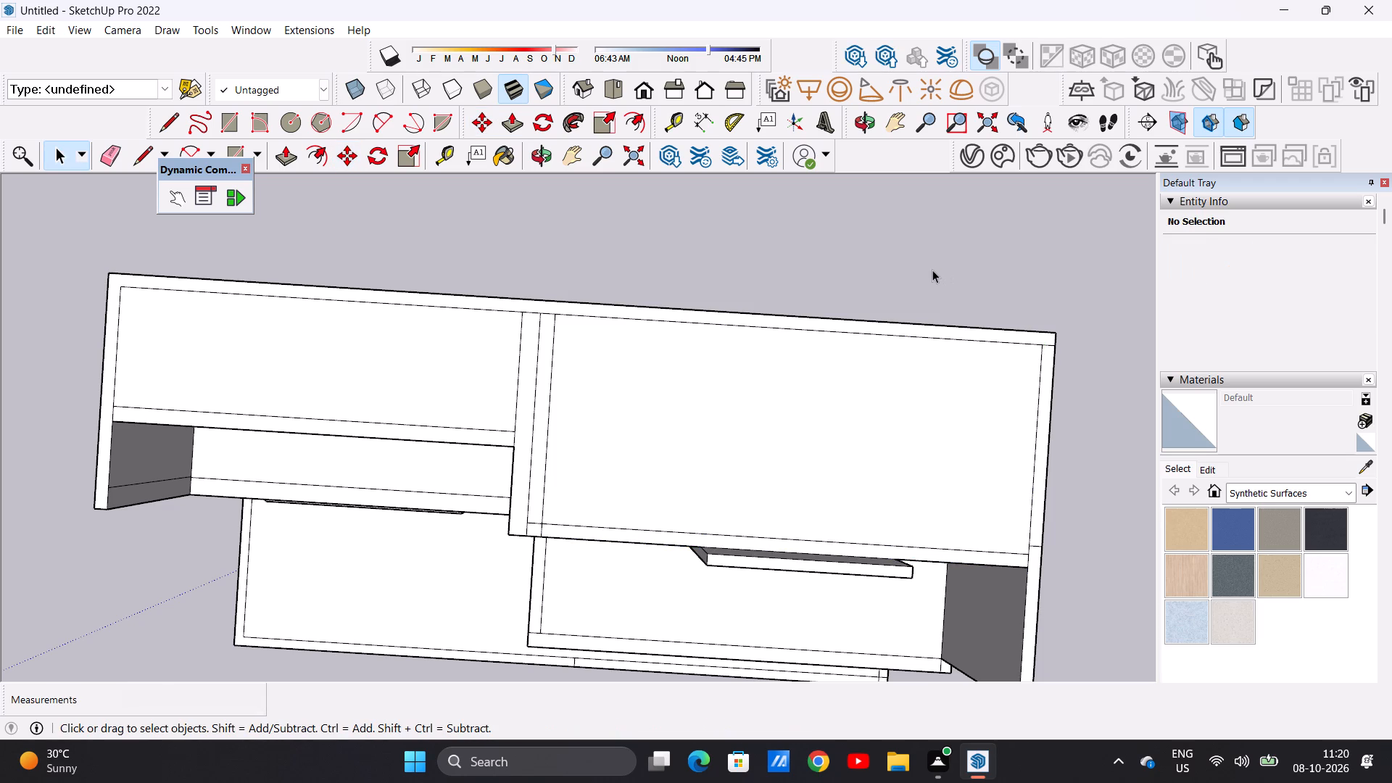
Examine the covered upper storey and the recessed left cross wall from the front, above and the sides.
scroll(766, 405, "down", 7)
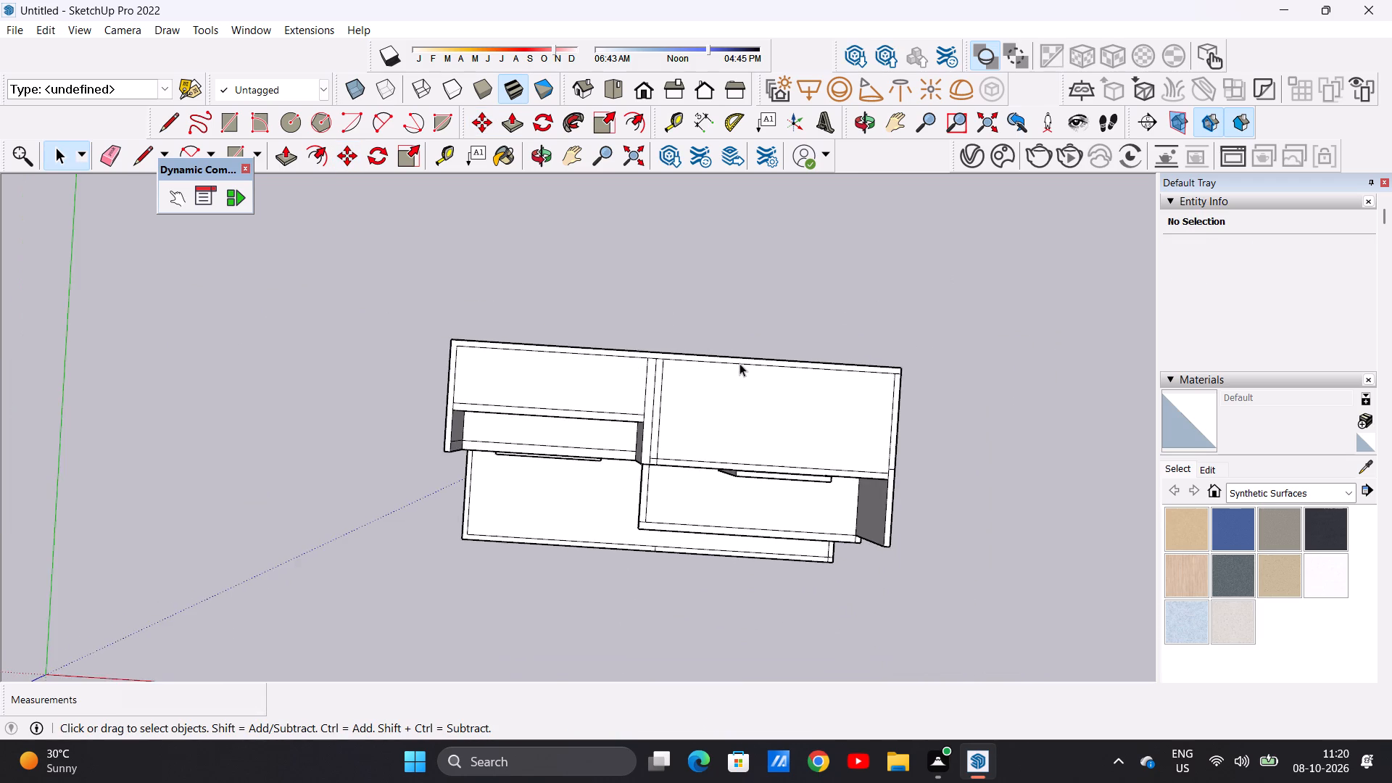
scroll(739, 363, "down", 2)
middle_click_drag(794, 532, 797, 320)
middle_click_drag(804, 484, 805, 462)
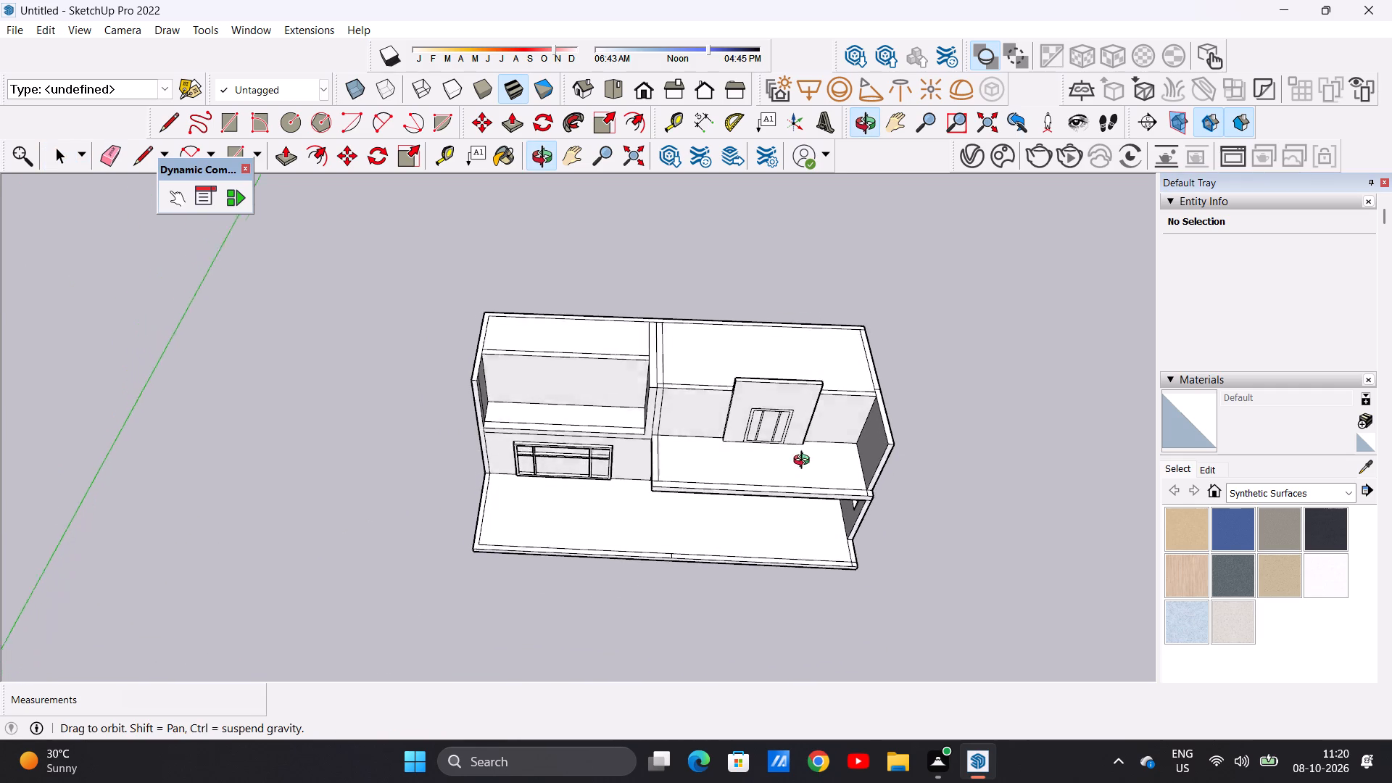
middle_click_drag(805, 462, 752, 307)
middle_click(751, 305)
middle_click_drag(749, 302, 740, 286)
middle_click(740, 286)
middle_click_drag(758, 426, 836, 373)
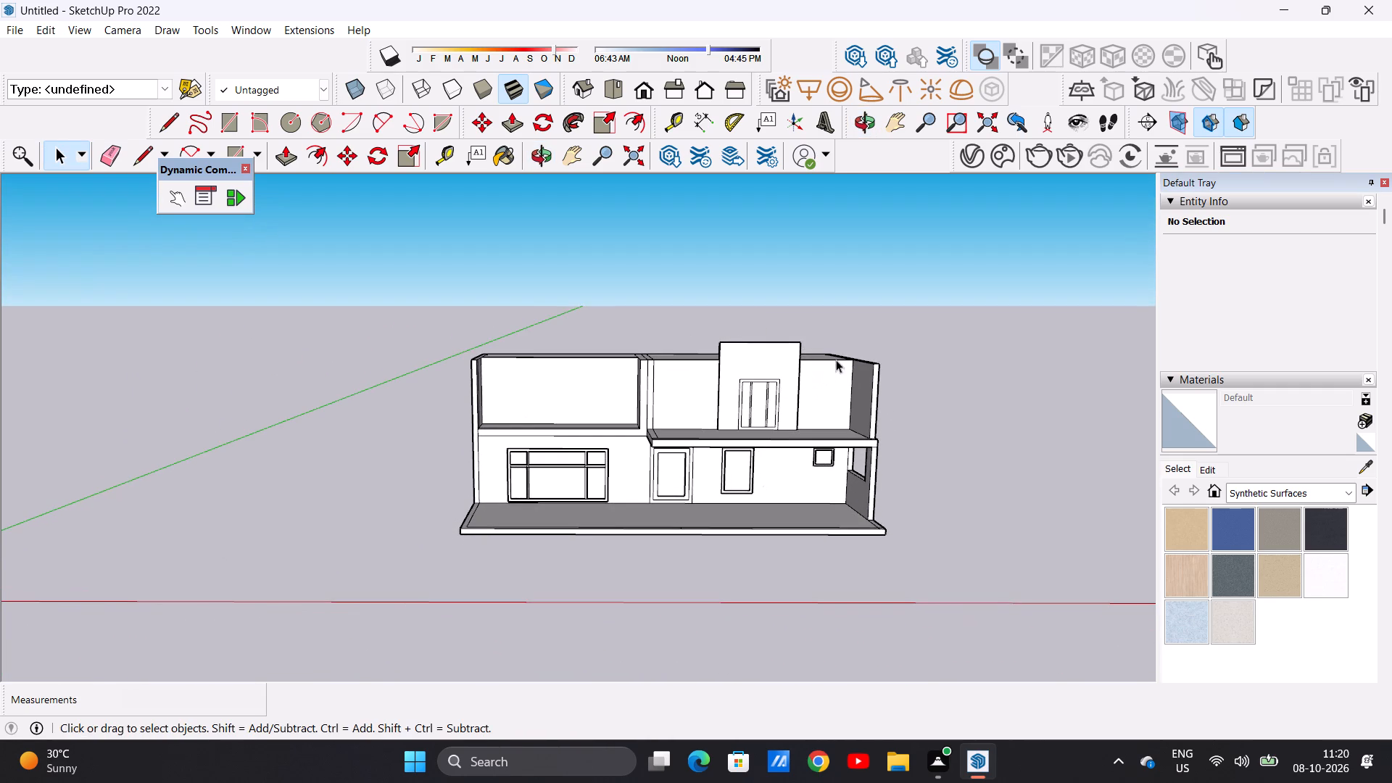
middle_click(837, 367)
middle_click_drag(837, 370, 862, 610)
scroll(559, 405, "up", 1)
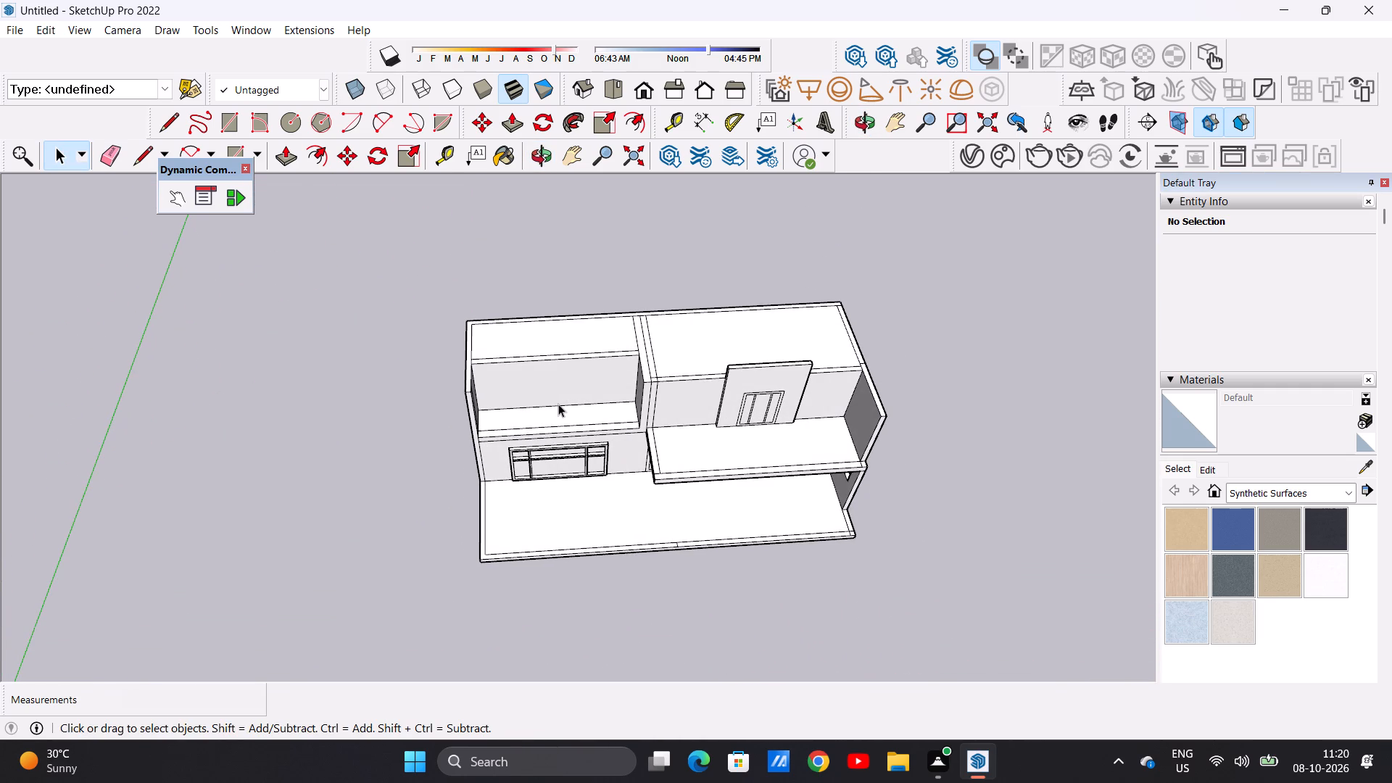
scroll(558, 404, "up", 4)
scroll(581, 415, "down", 1)
scroll(581, 415, "up", 1)
middle_click_drag(582, 420, 462, 419)
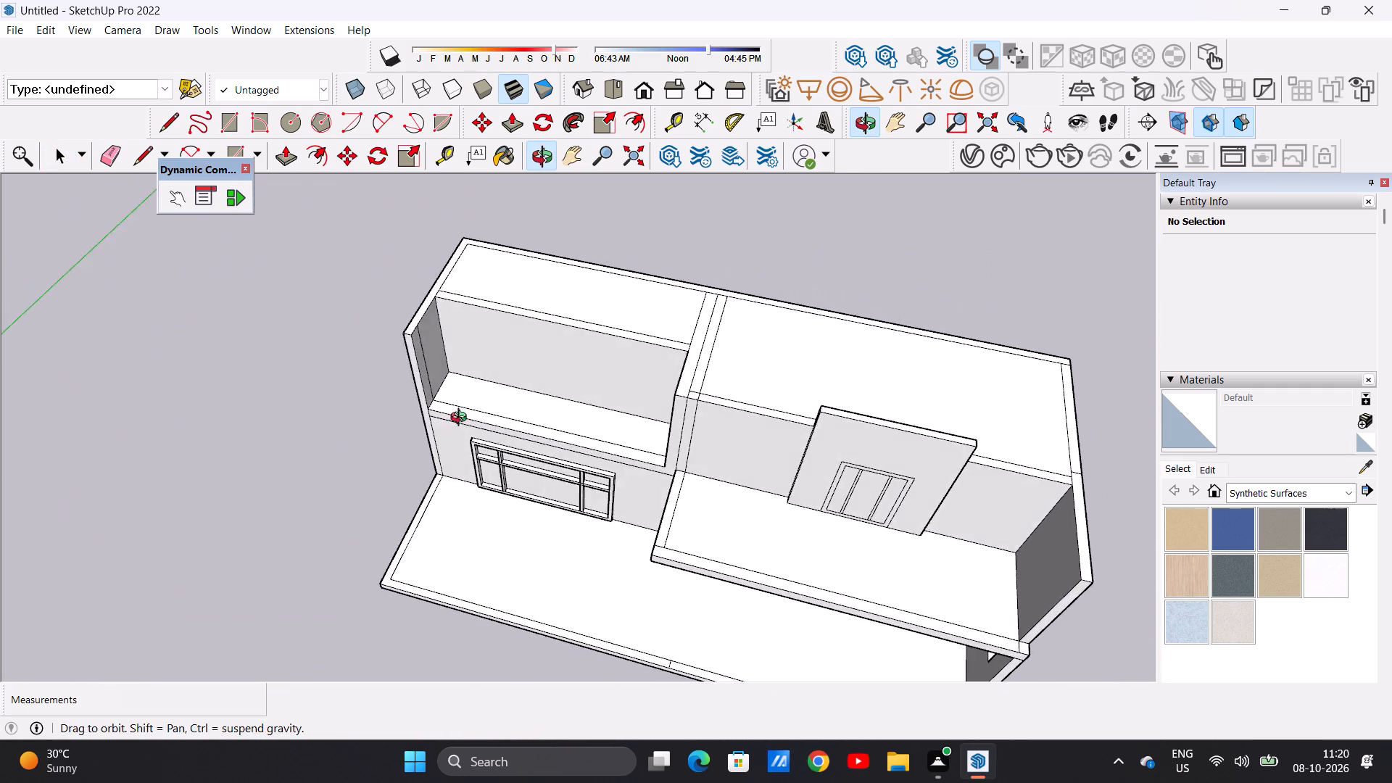
middle_click_drag(462, 419, 605, 472)
middle_click(467, 478)
middle_click(568, 451)
middle_click_drag(568, 450, 536, 396)
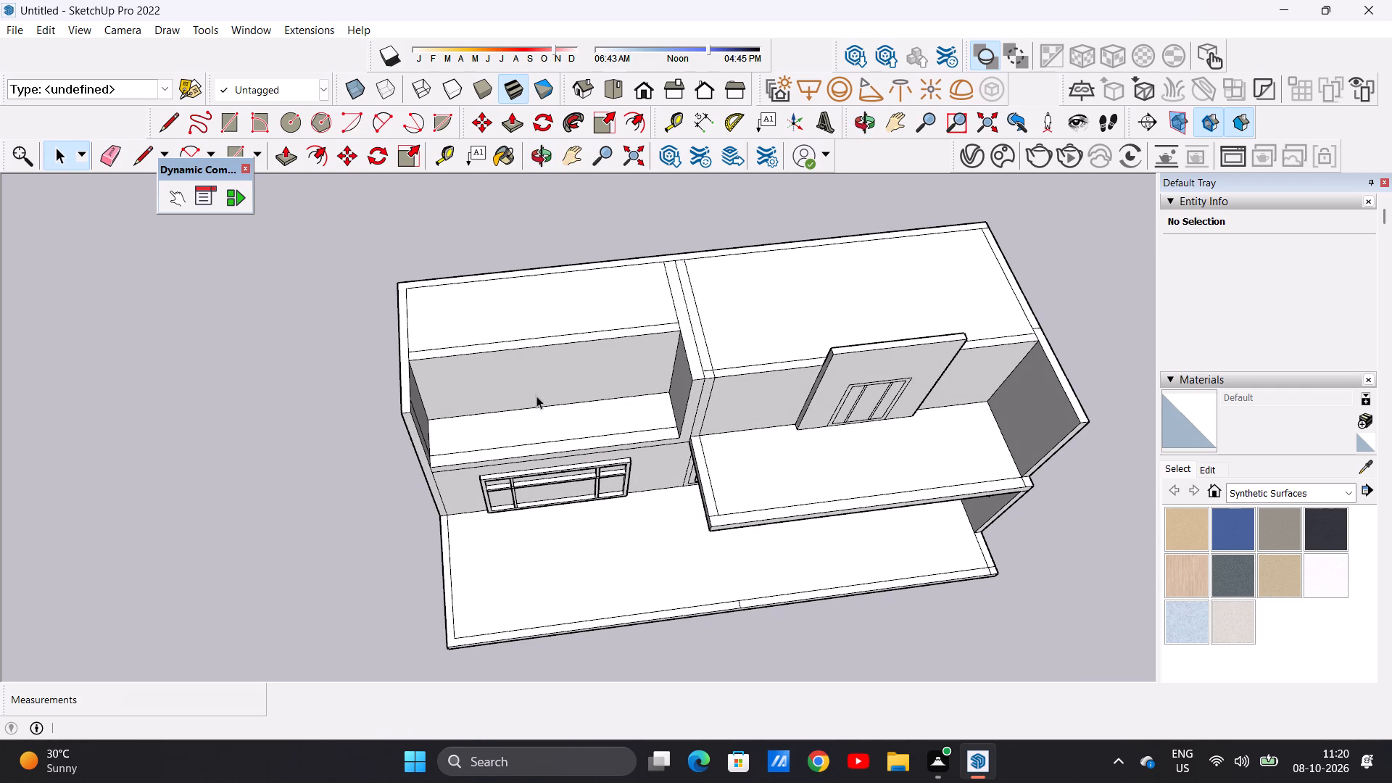
middle_click_drag(536, 396, 520, 370)
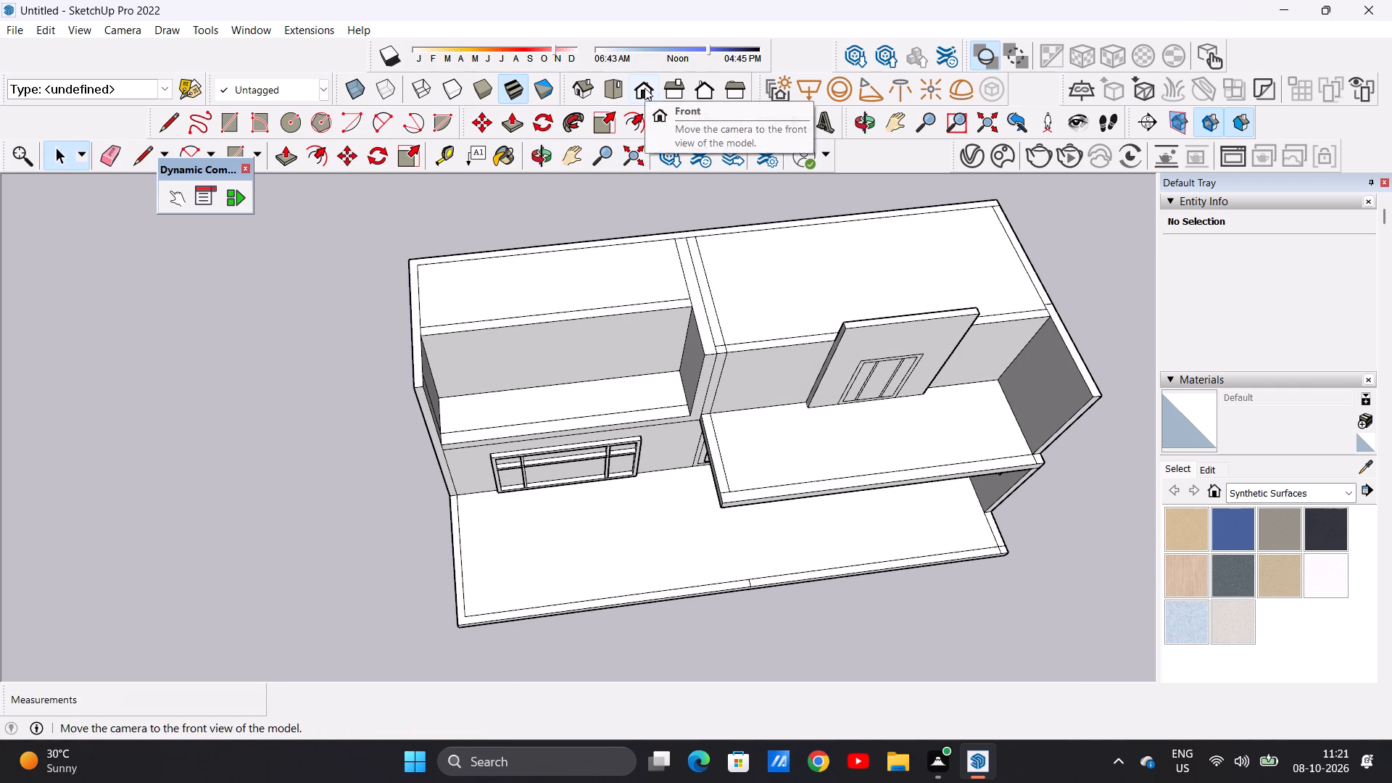
Inspect the left upper room's cross wall up close in the standard front view.
left_click(645, 88)
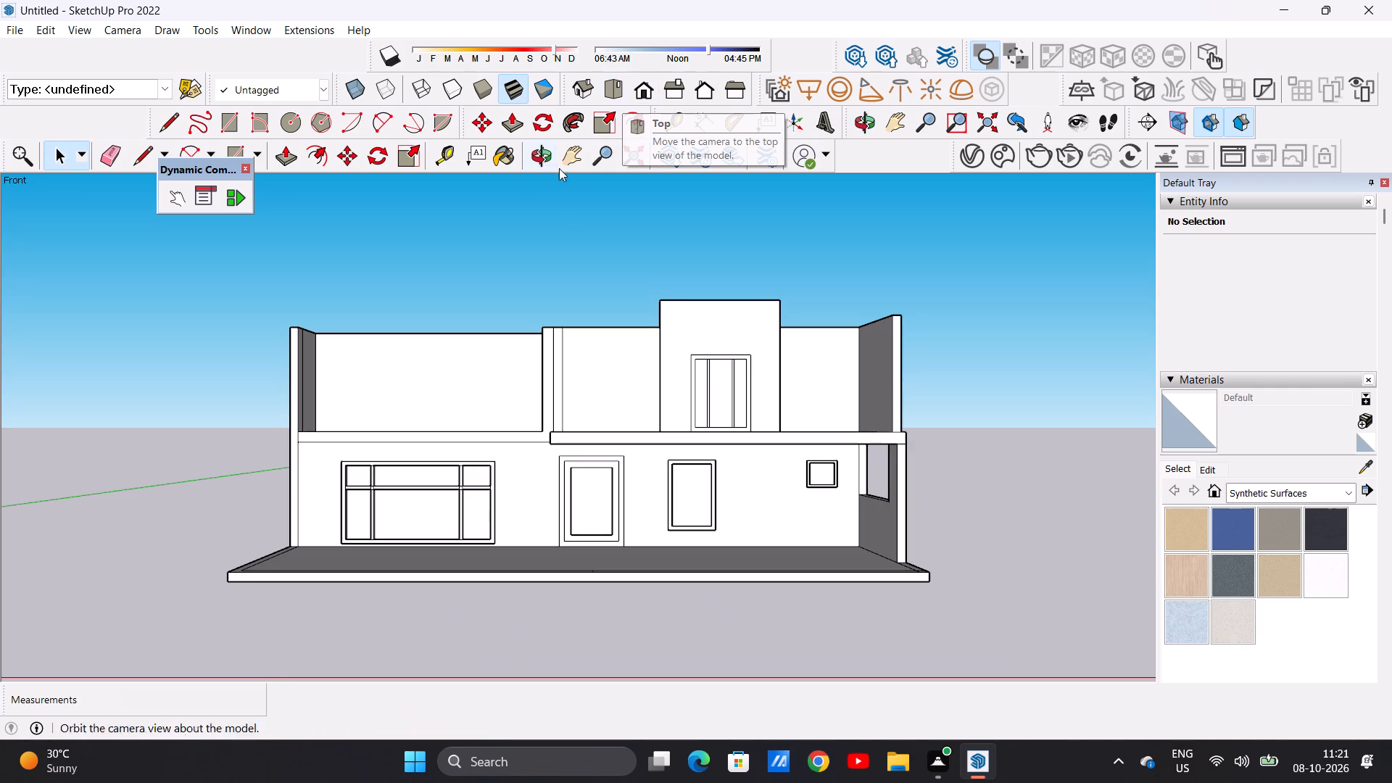
scroll(415, 383, "down", 1)
scroll(414, 383, "up", 9)
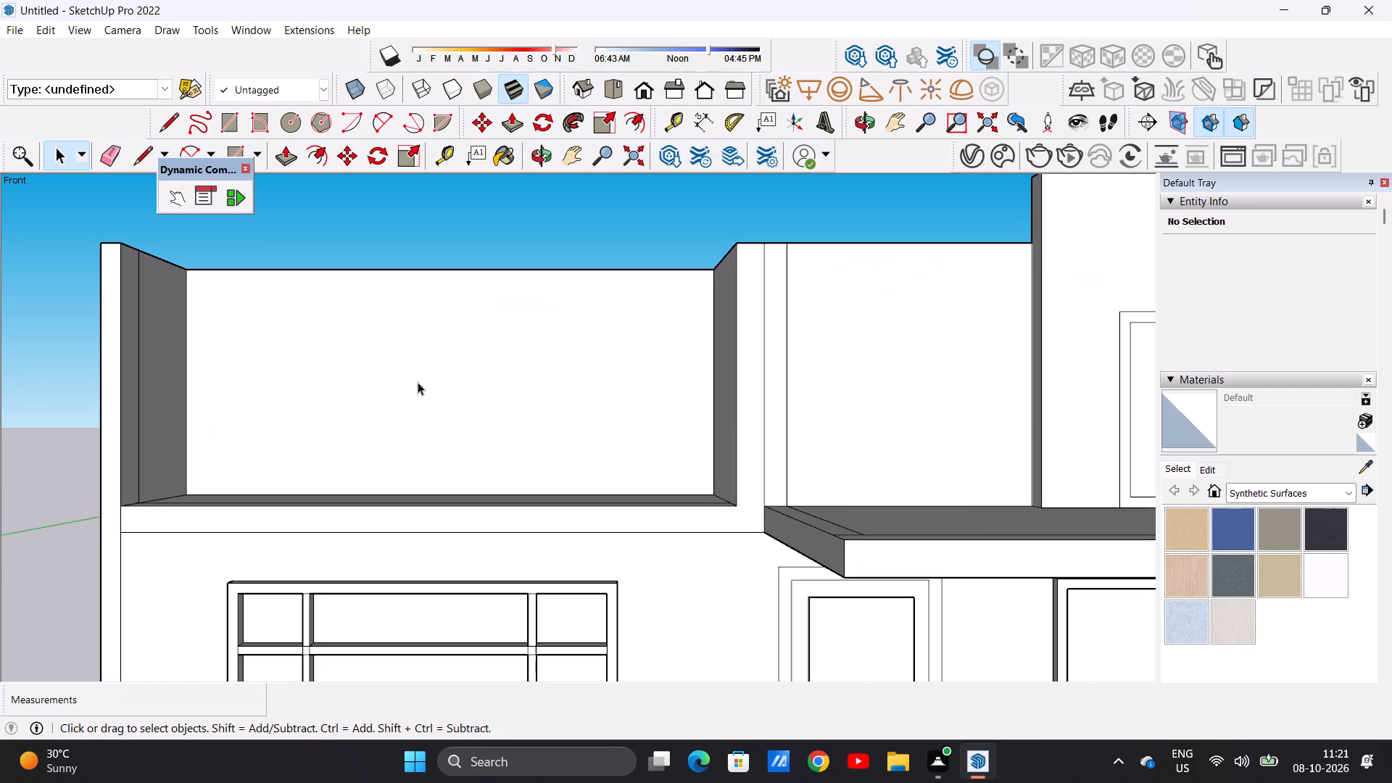
scroll(466, 334, "up", 2)
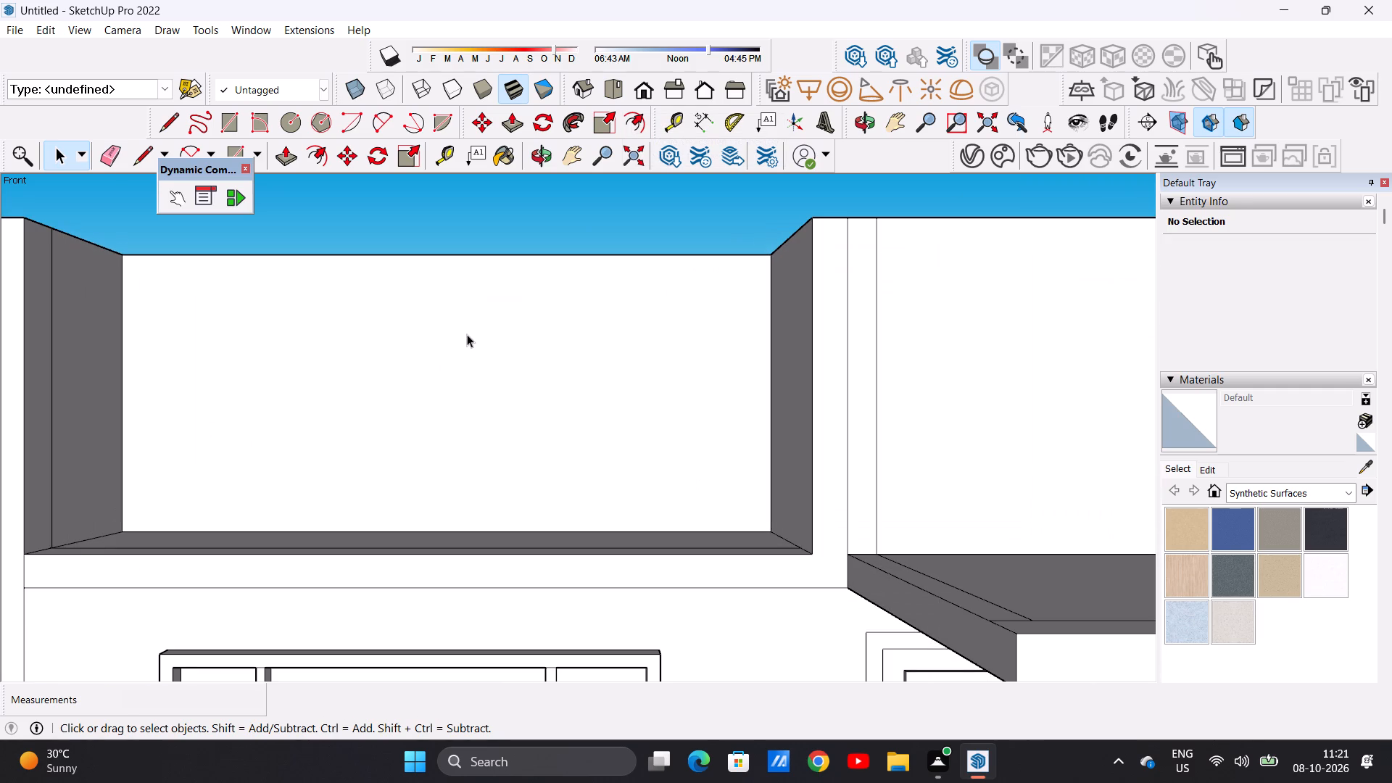
key("r")
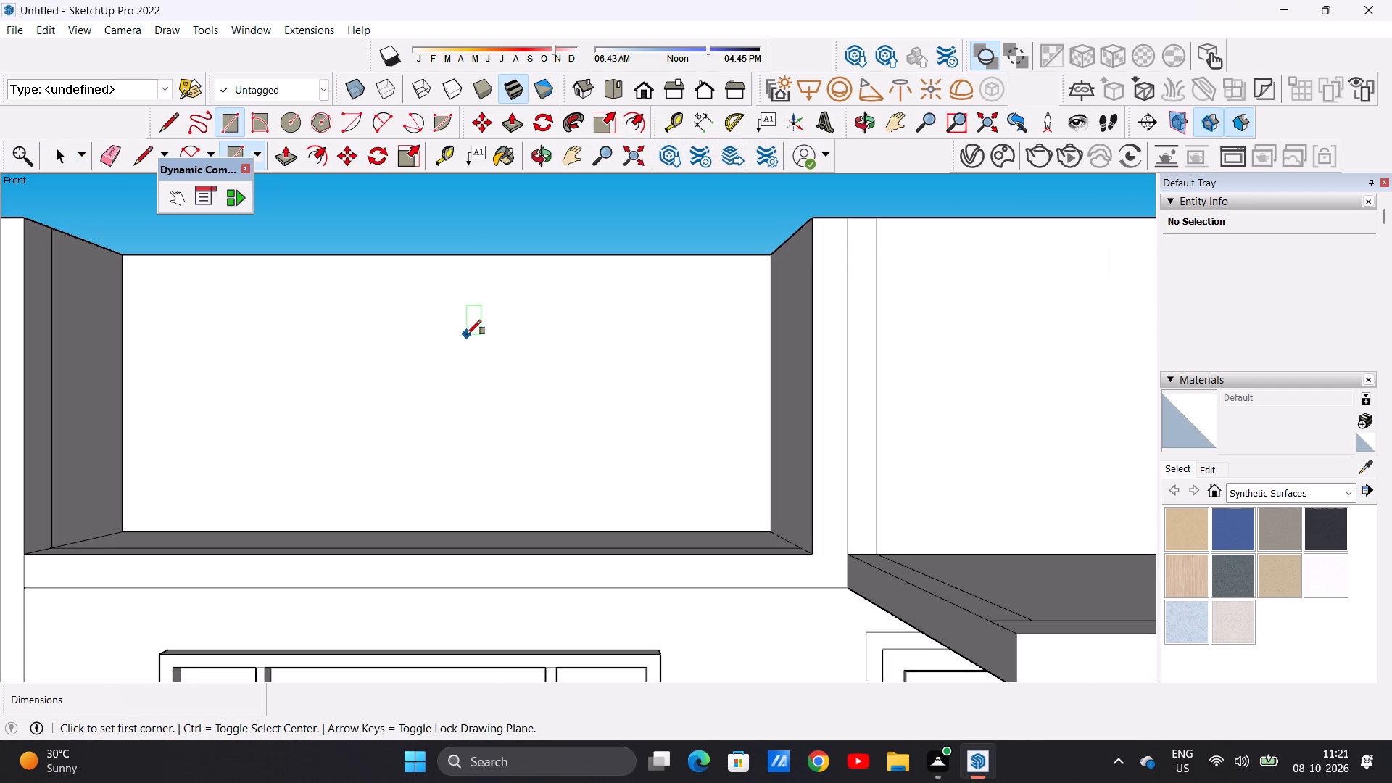
key("space")
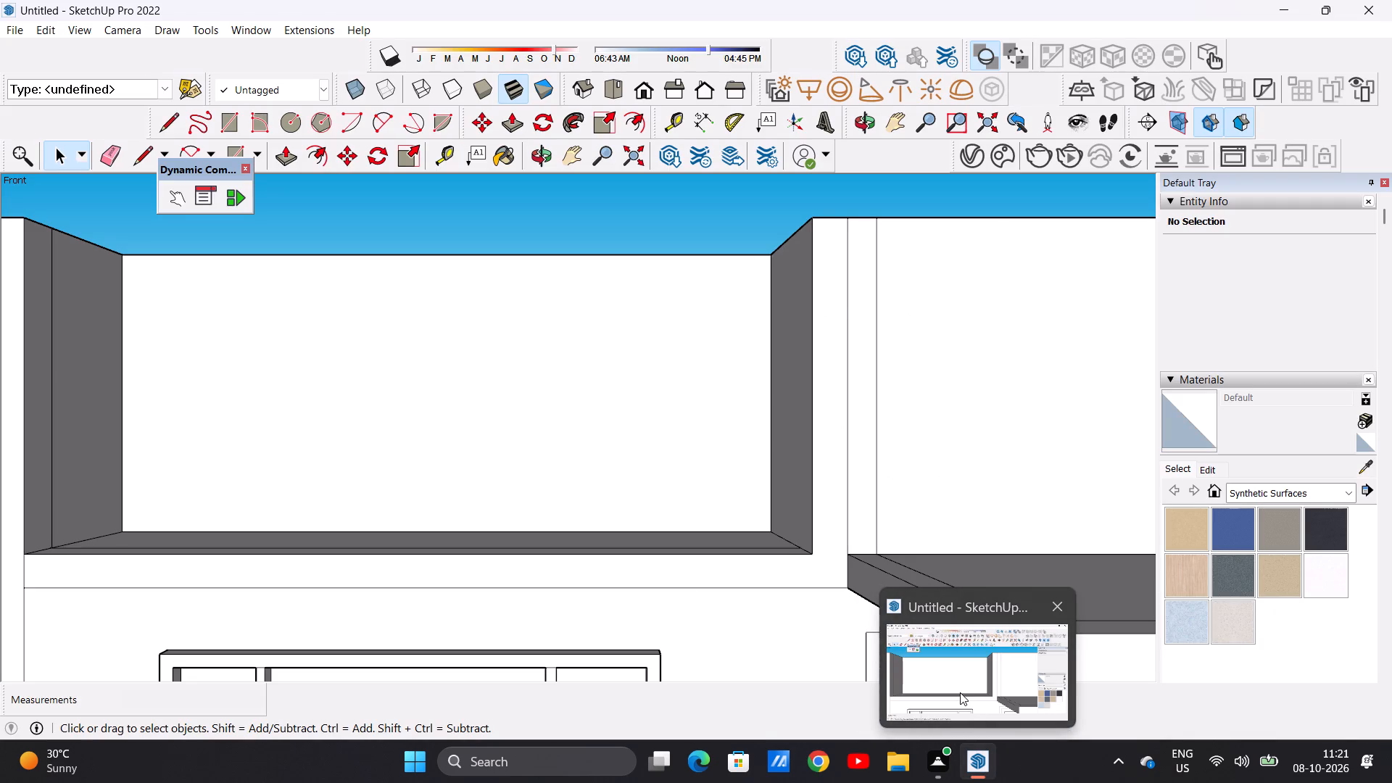
Push/Pull the left upper room's cross wall face forward about 3' 11" towards the front of the recess.
left_click(960, 692)
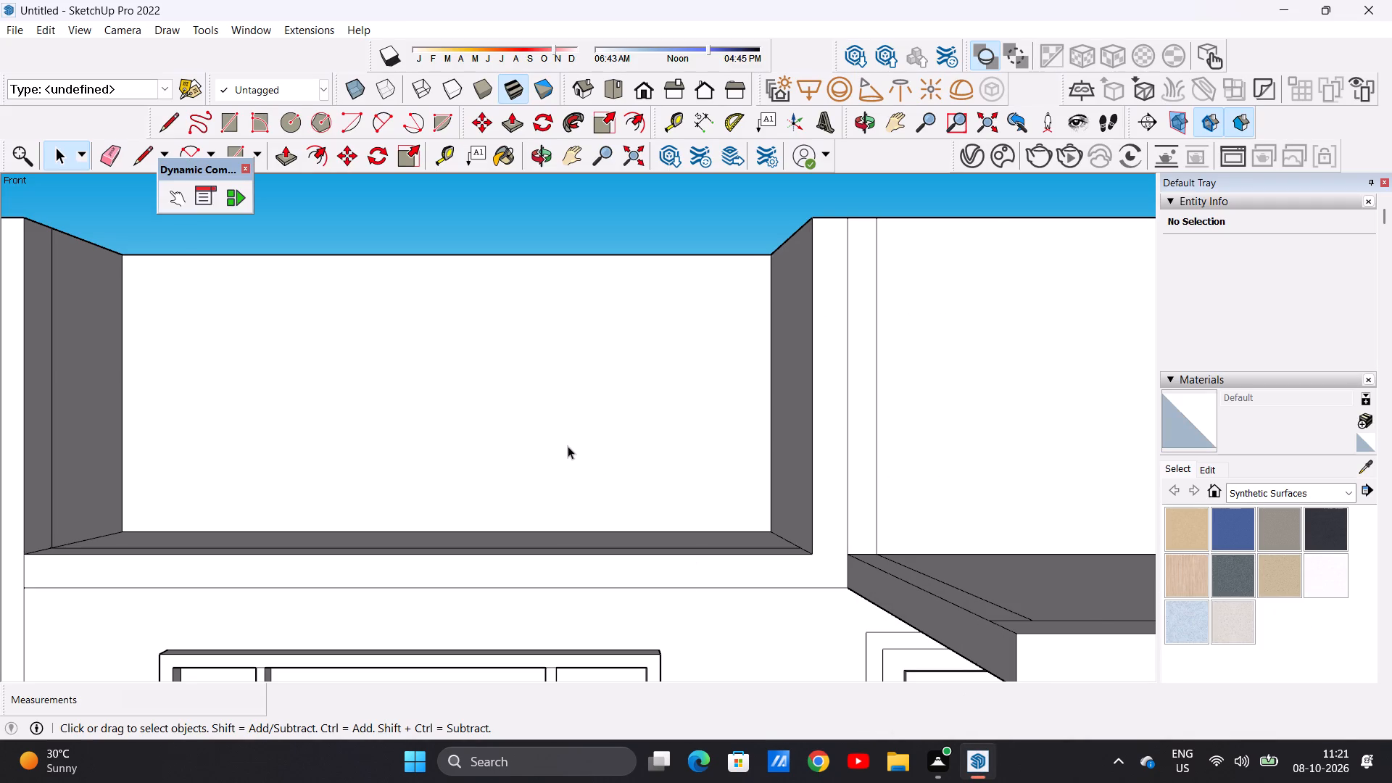
key("r")
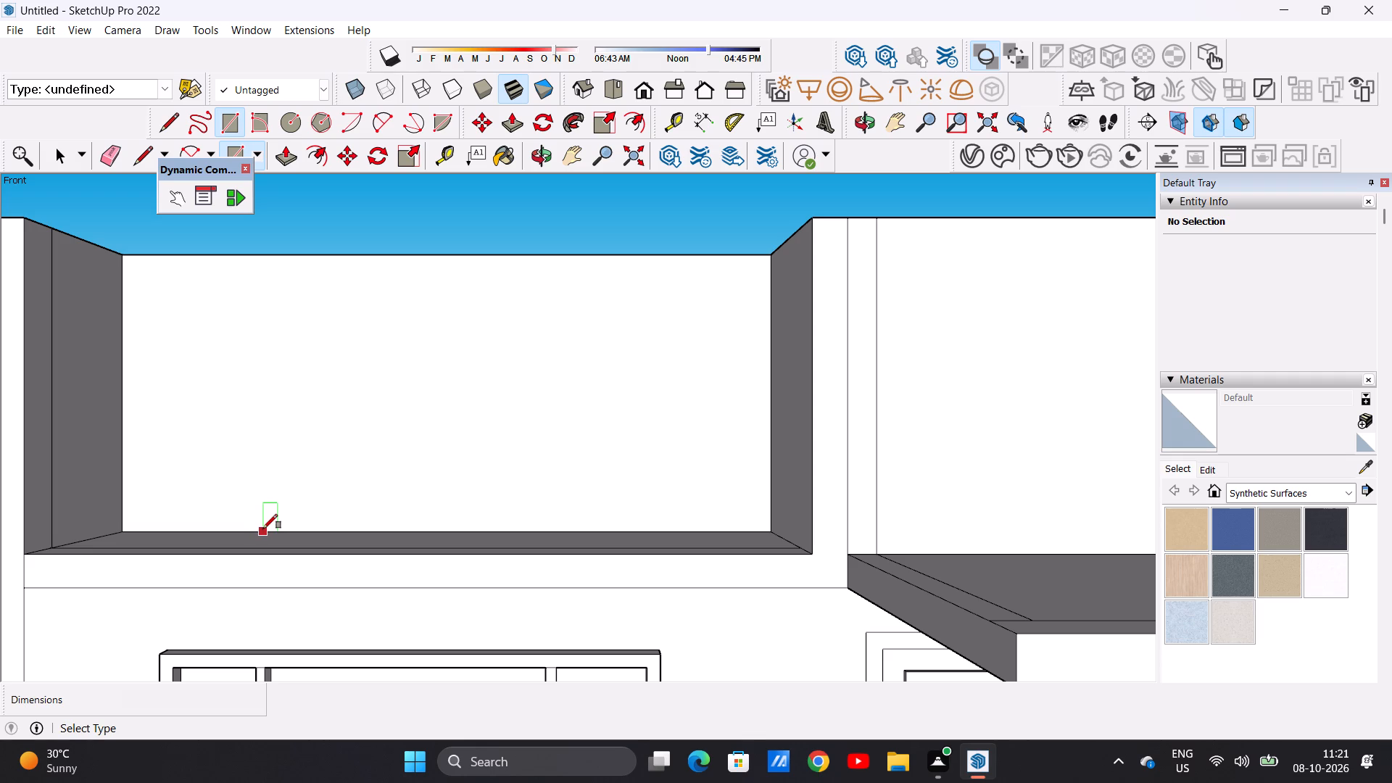
key("space")
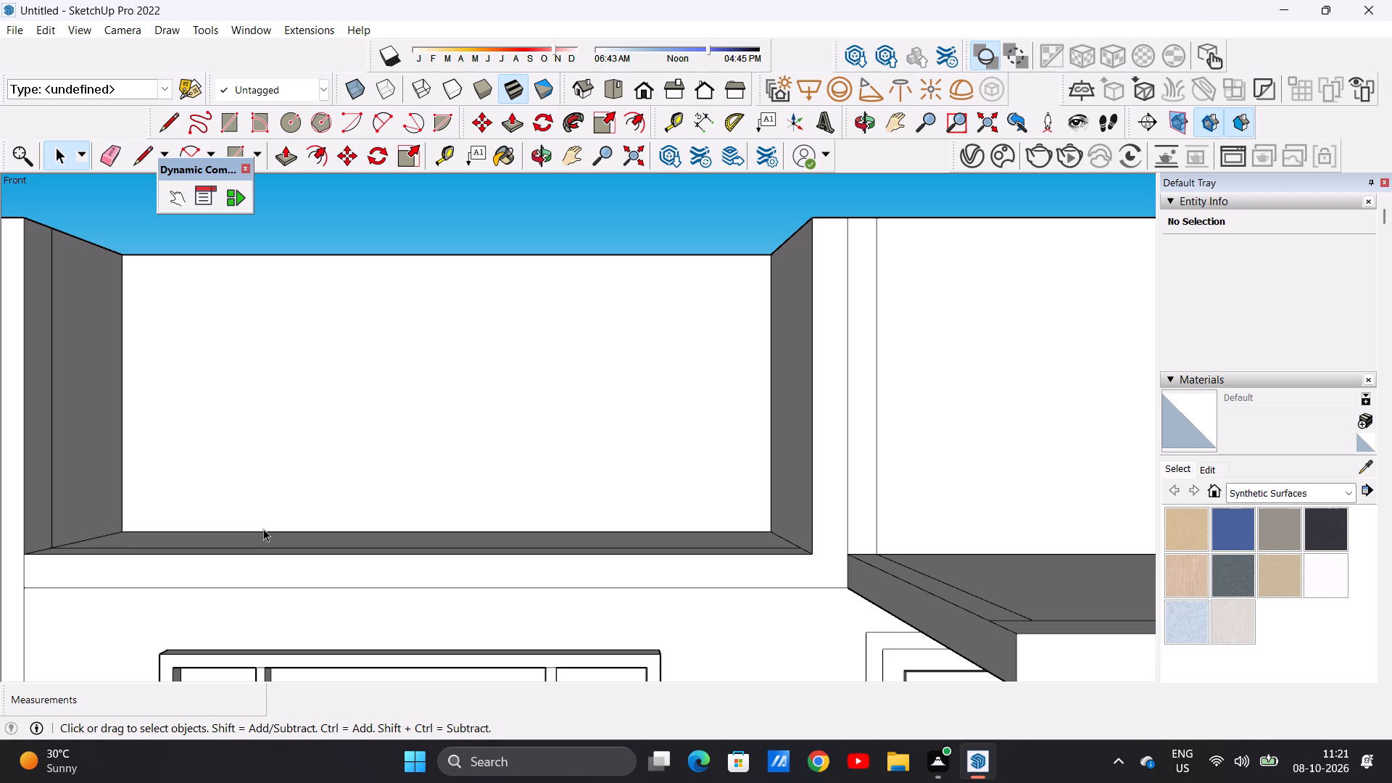
scroll(263, 529, "down", 10, "ctrl")
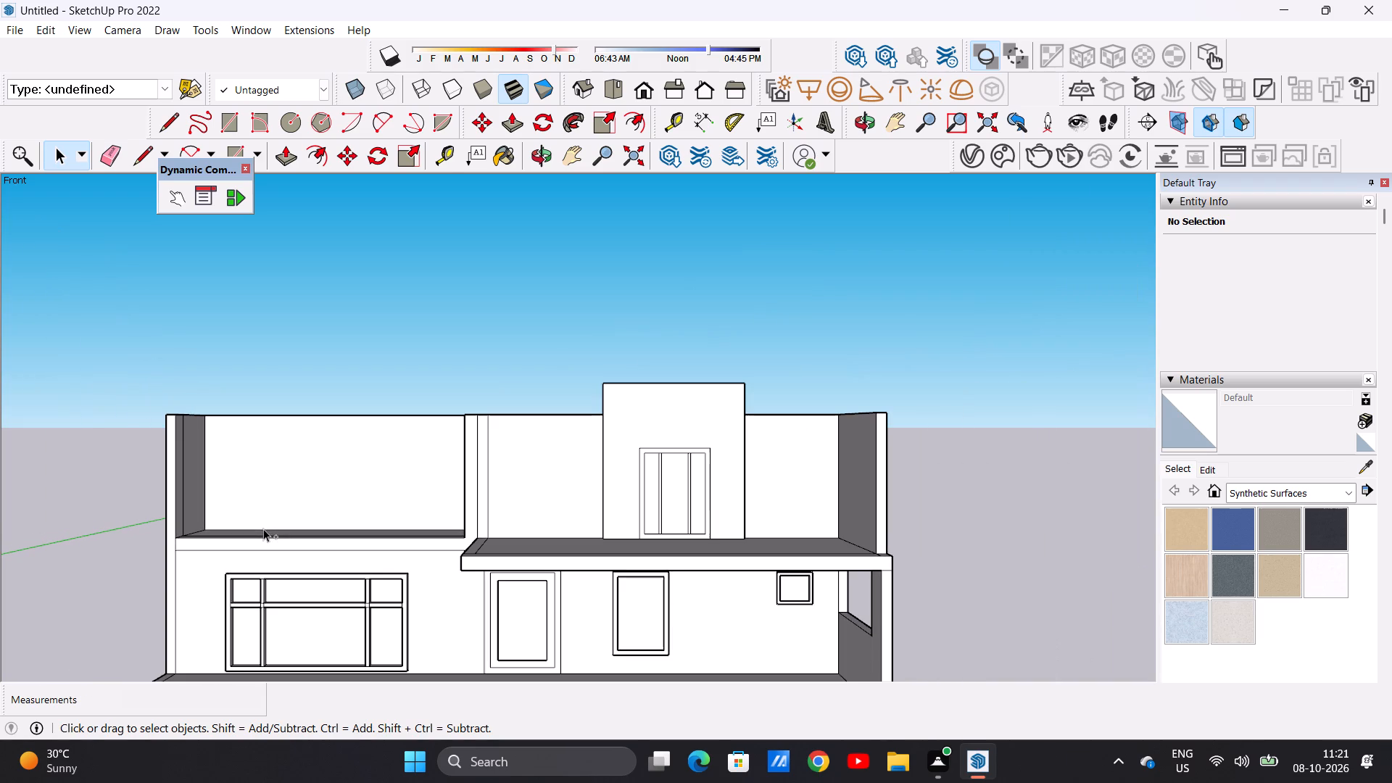
middle_click_drag(273, 492, 347, 600)
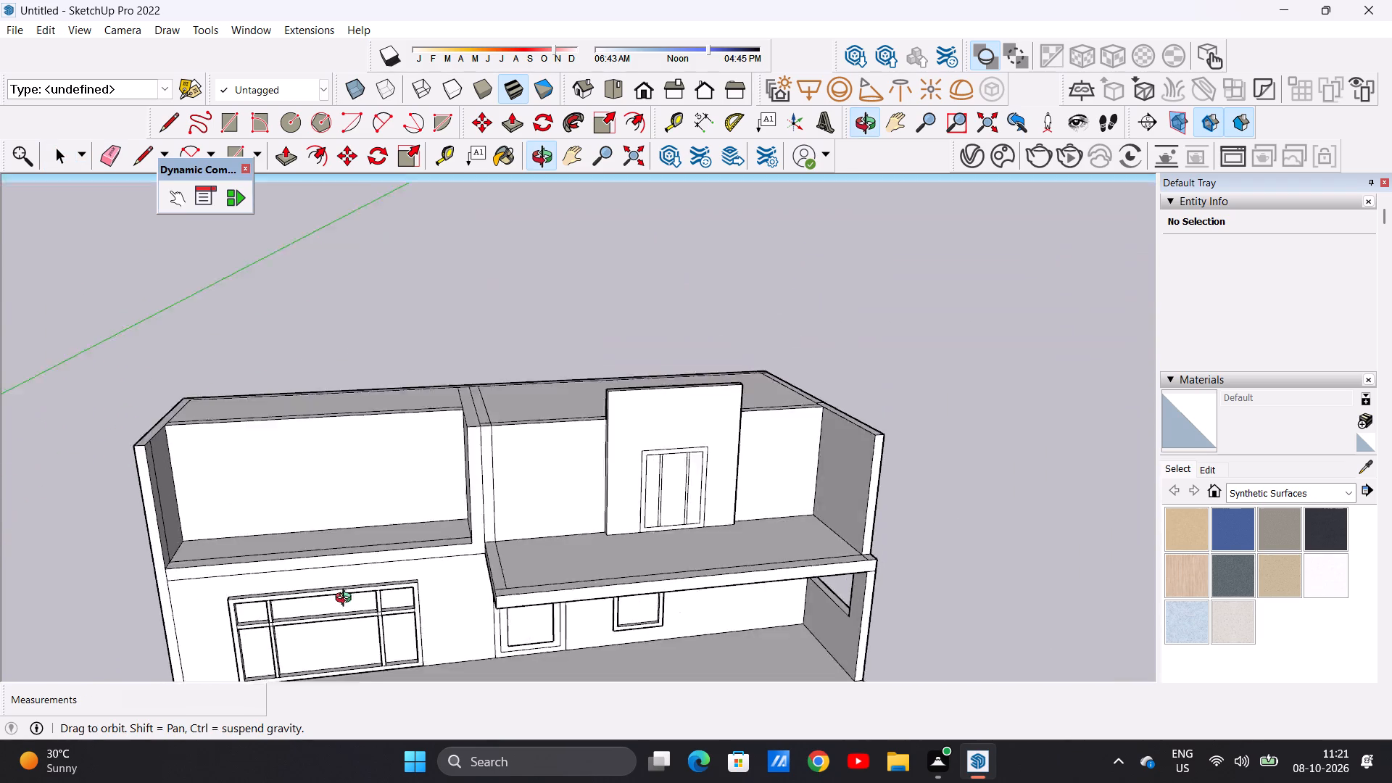
middle_click_drag(347, 600, 474, 658)
scroll(305, 567, "up", 3)
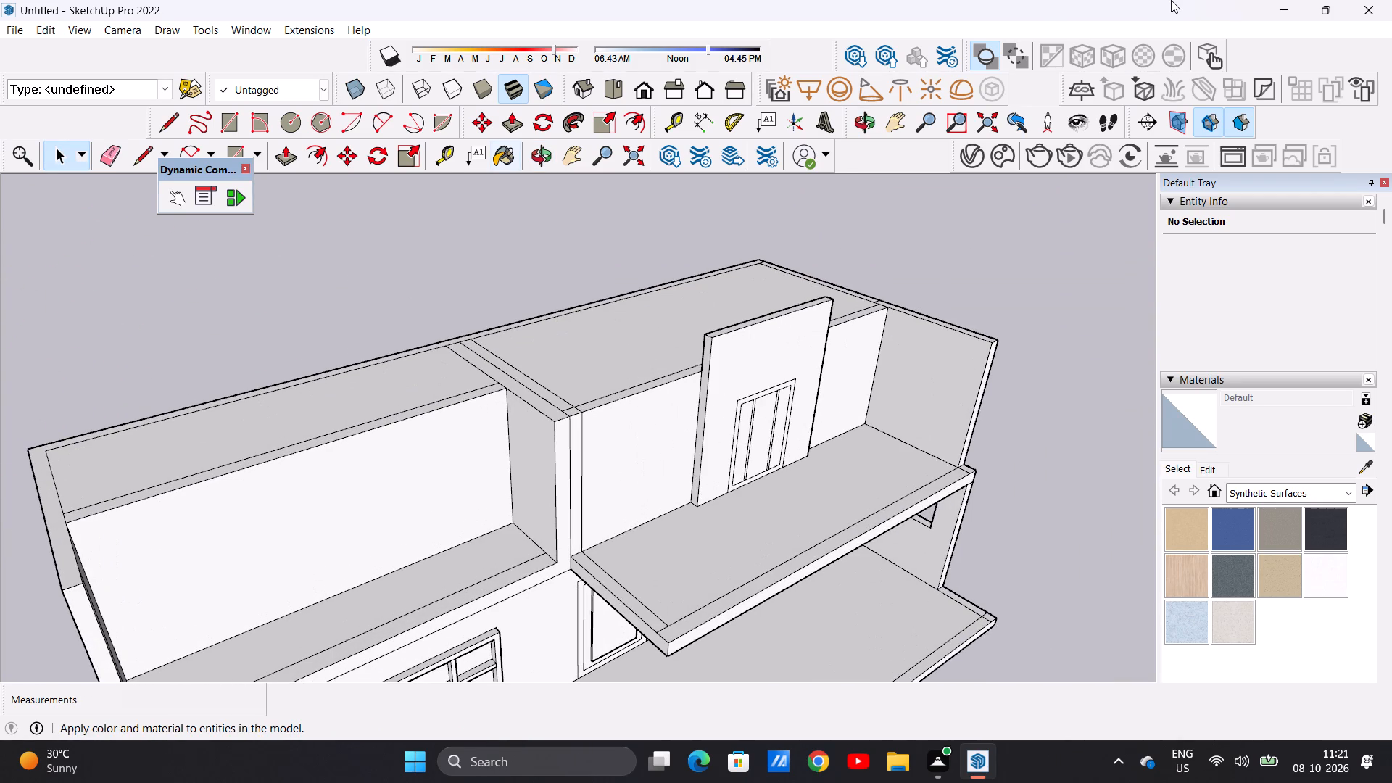
key("p")
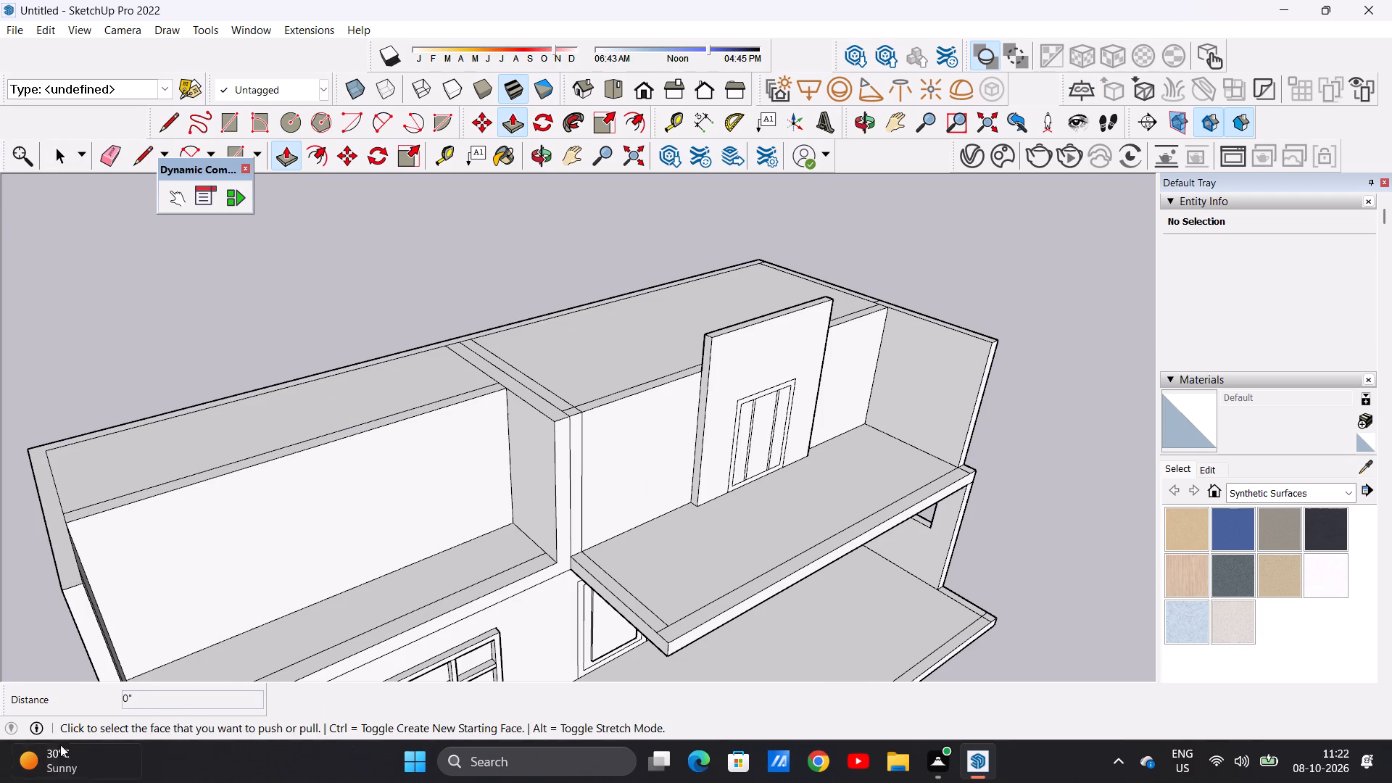
left_click(175, 601)
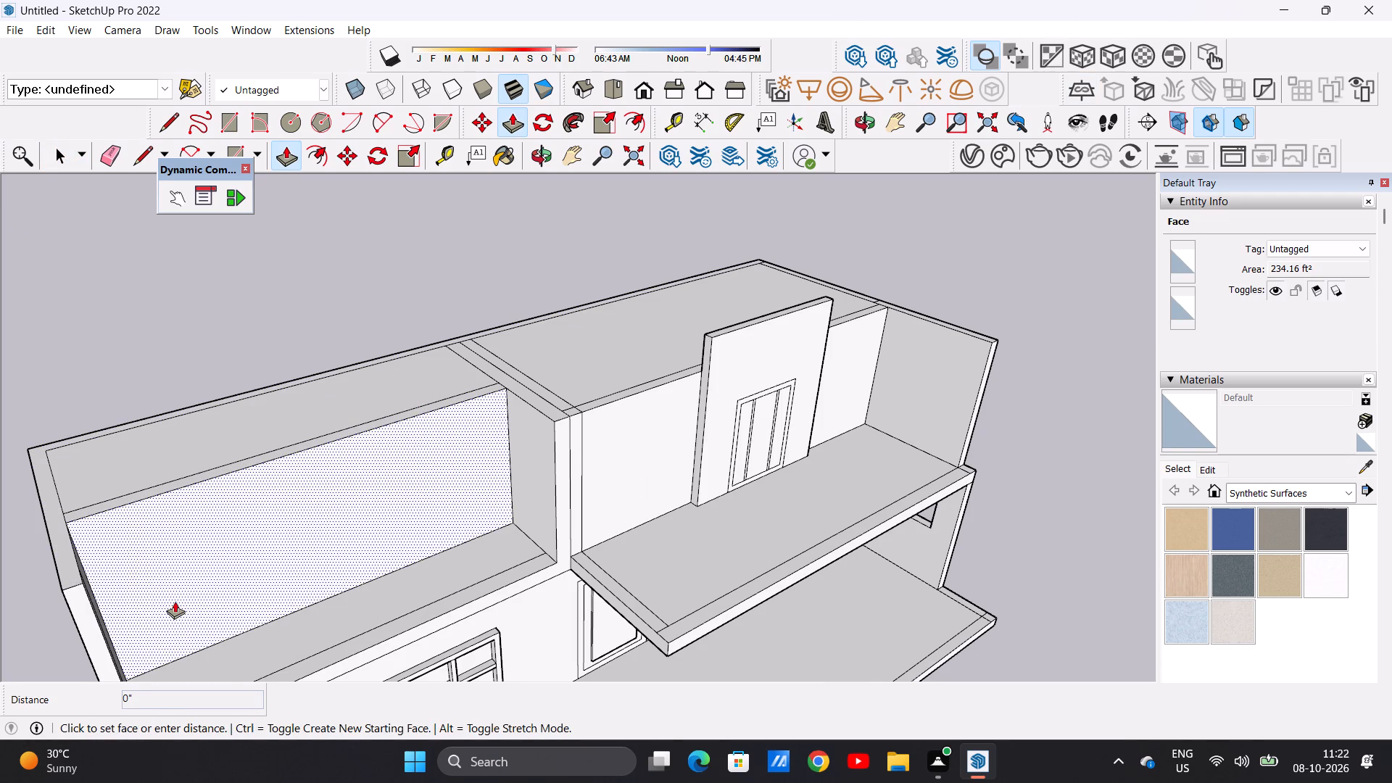
double_click(235, 665)
key("space")
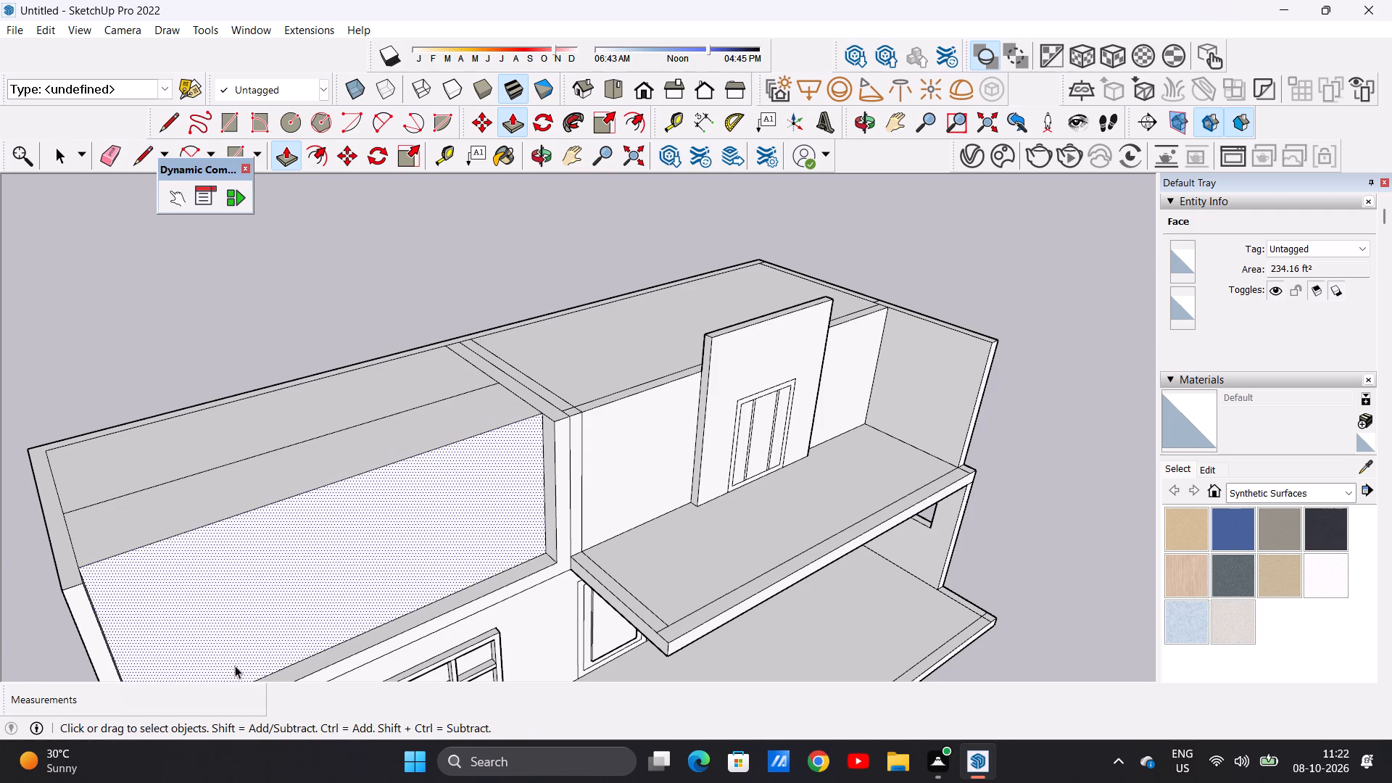
Examine the shallower front recess of the left upper room from the front, above and the sides.
middle_click_drag(315, 594, 134, 420)
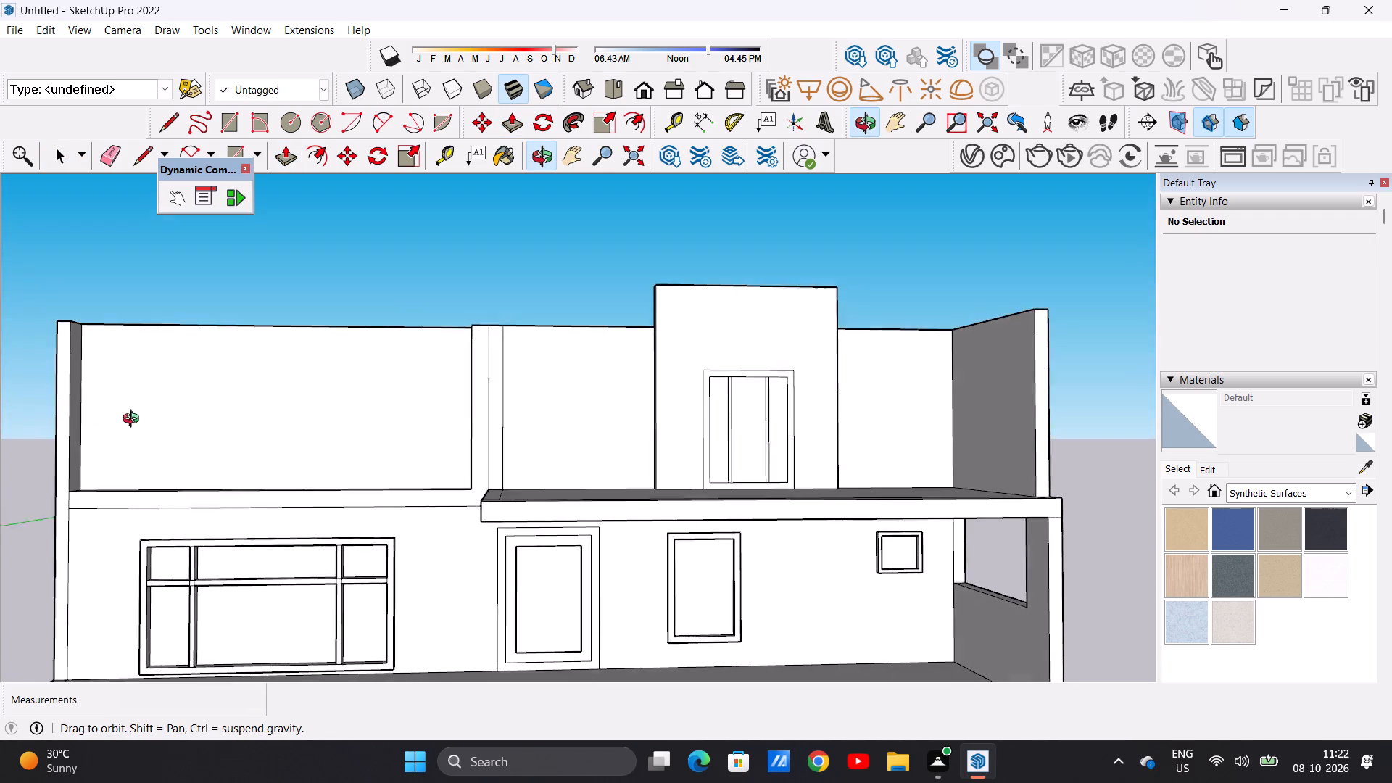
middle_click_drag(134, 420, 141, 456)
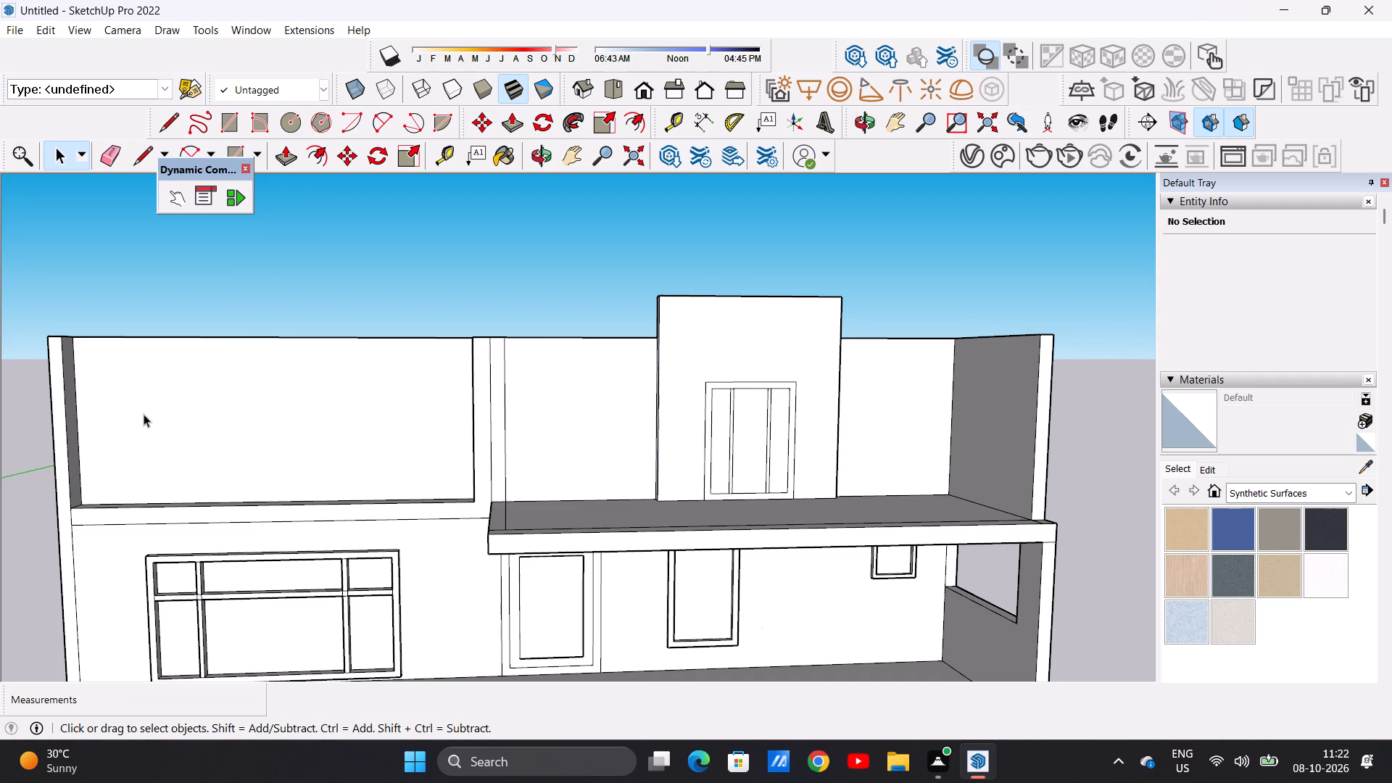
middle_click_drag(144, 414, 441, 498)
middle_click_drag(441, 498, 430, 496)
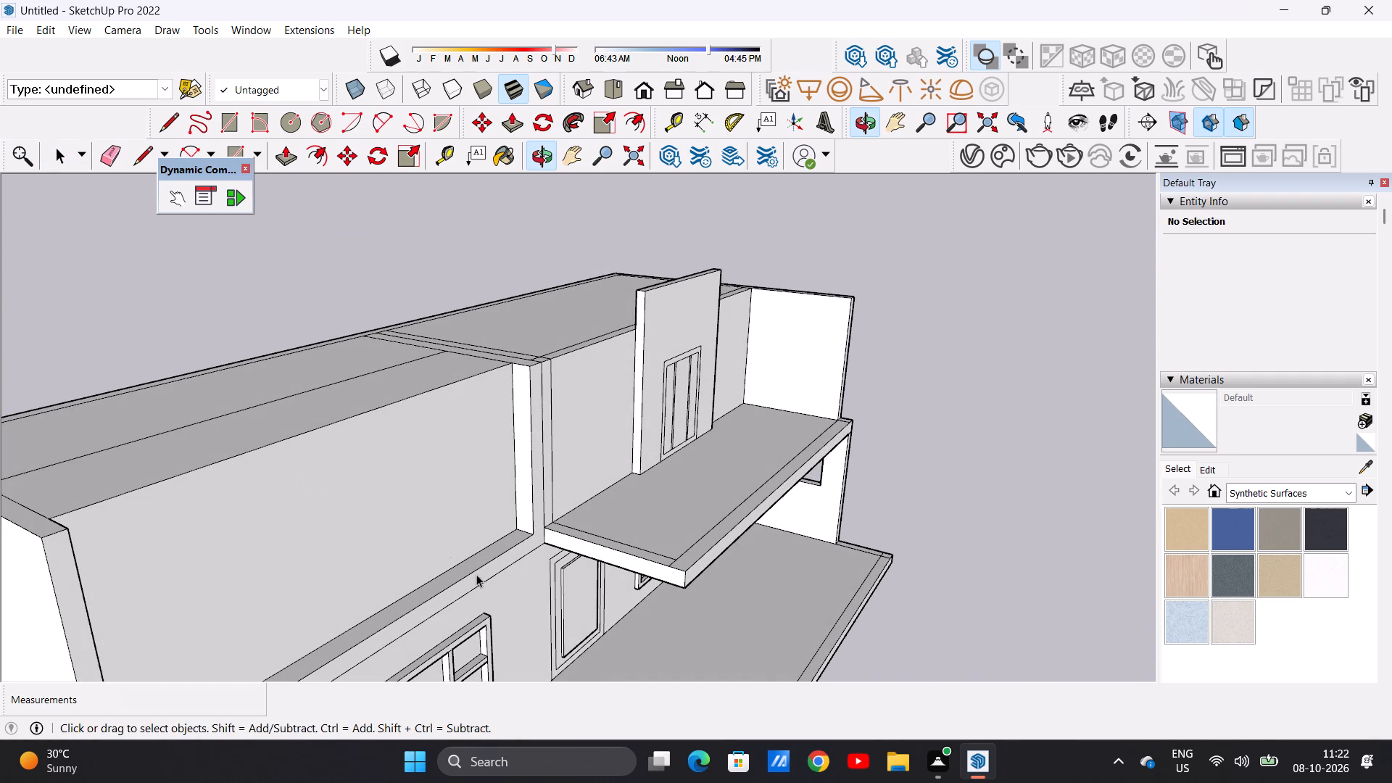
middle_click_drag(347, 529, 193, 490)
scroll(286, 493, "up", 1)
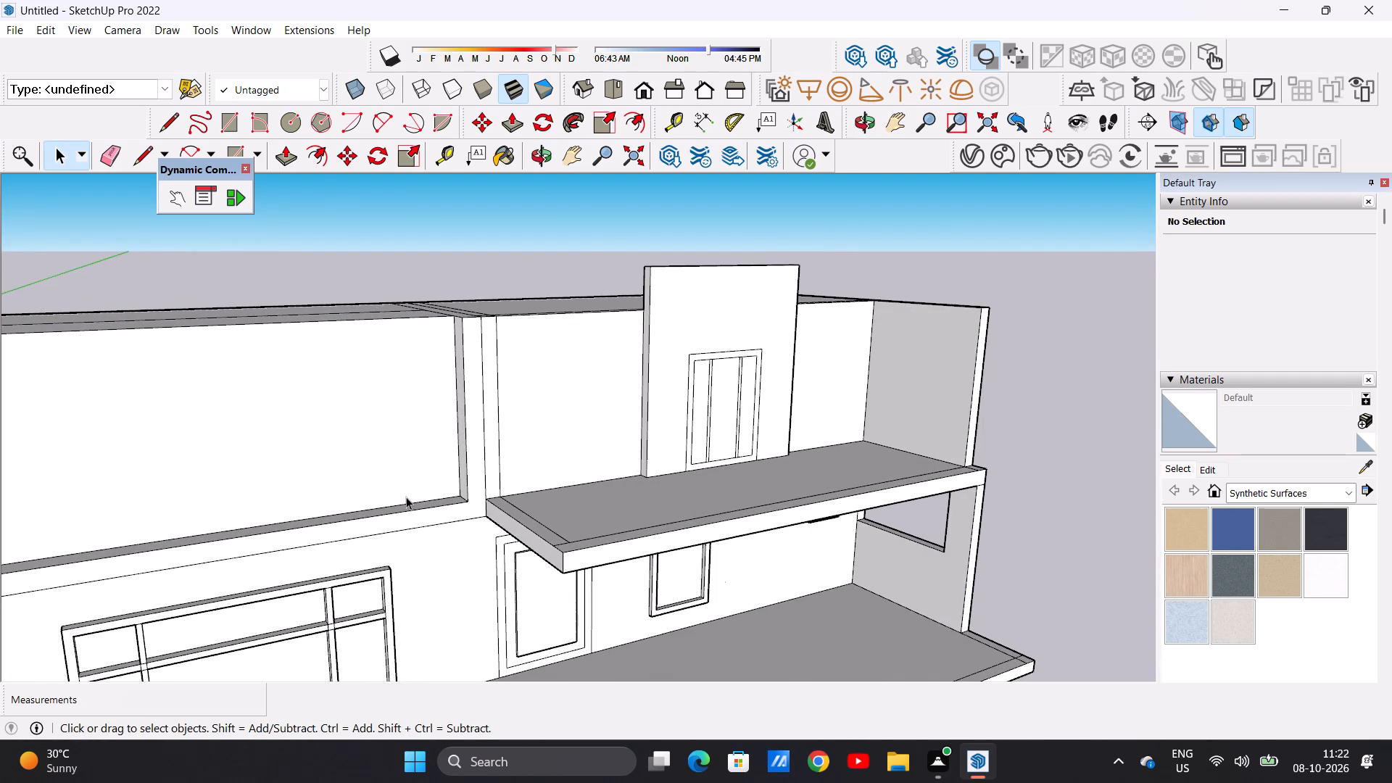
scroll(422, 484, "up", 1)
scroll(422, 484, "down", 6)
middle_click_drag(420, 482, 289, 449)
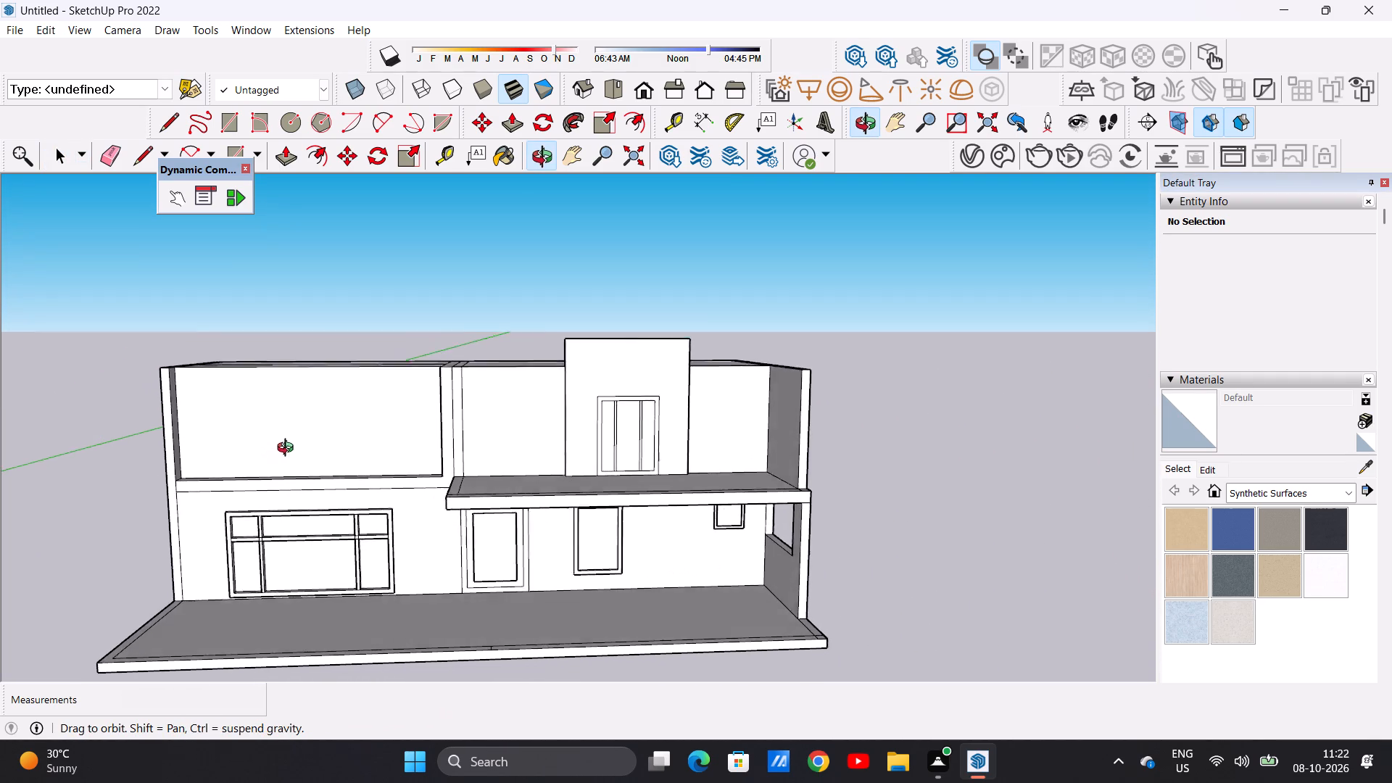
middle_click_drag(289, 449, 278, 444)
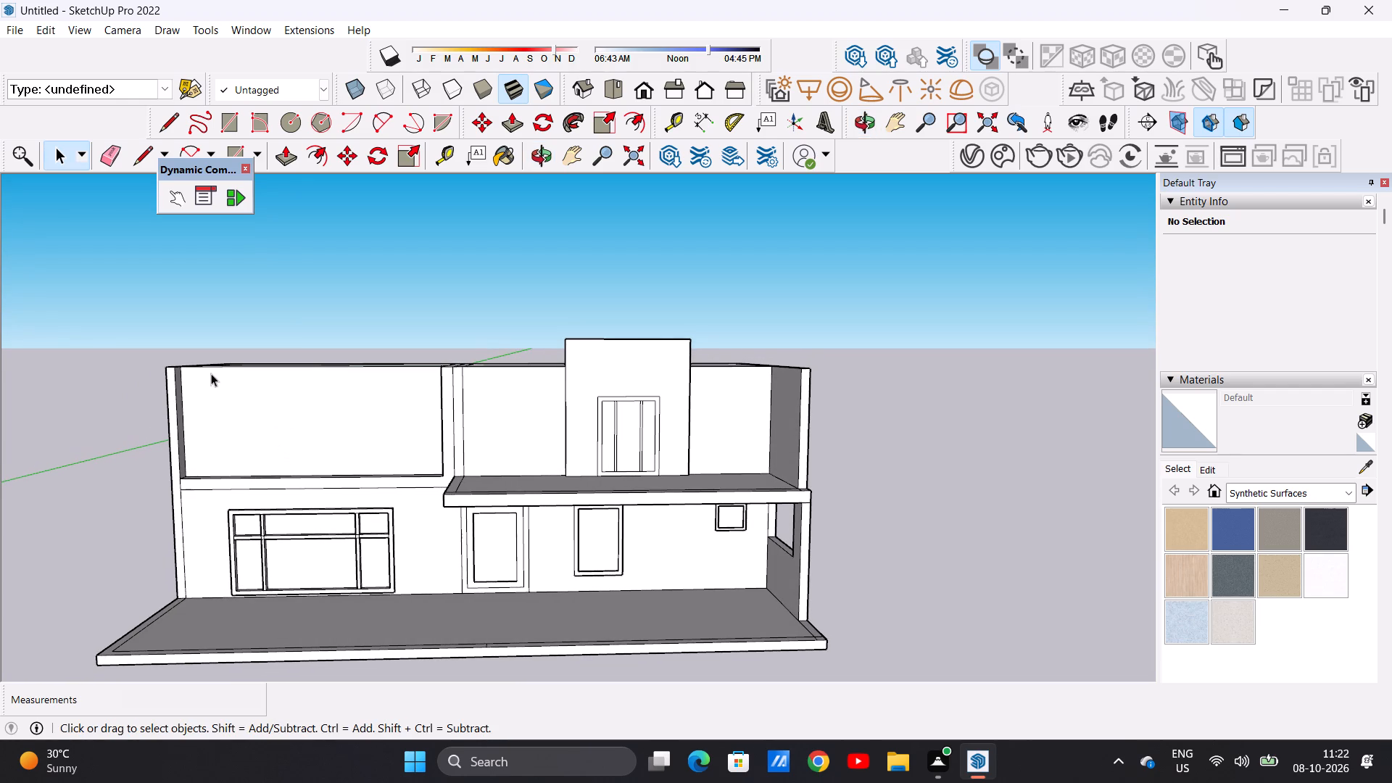
Push/Pull the left end wall's inner side face across the recess to the dividing wall, filling the remaining depth flush with the front.
scroll(183, 407, "up", 2)
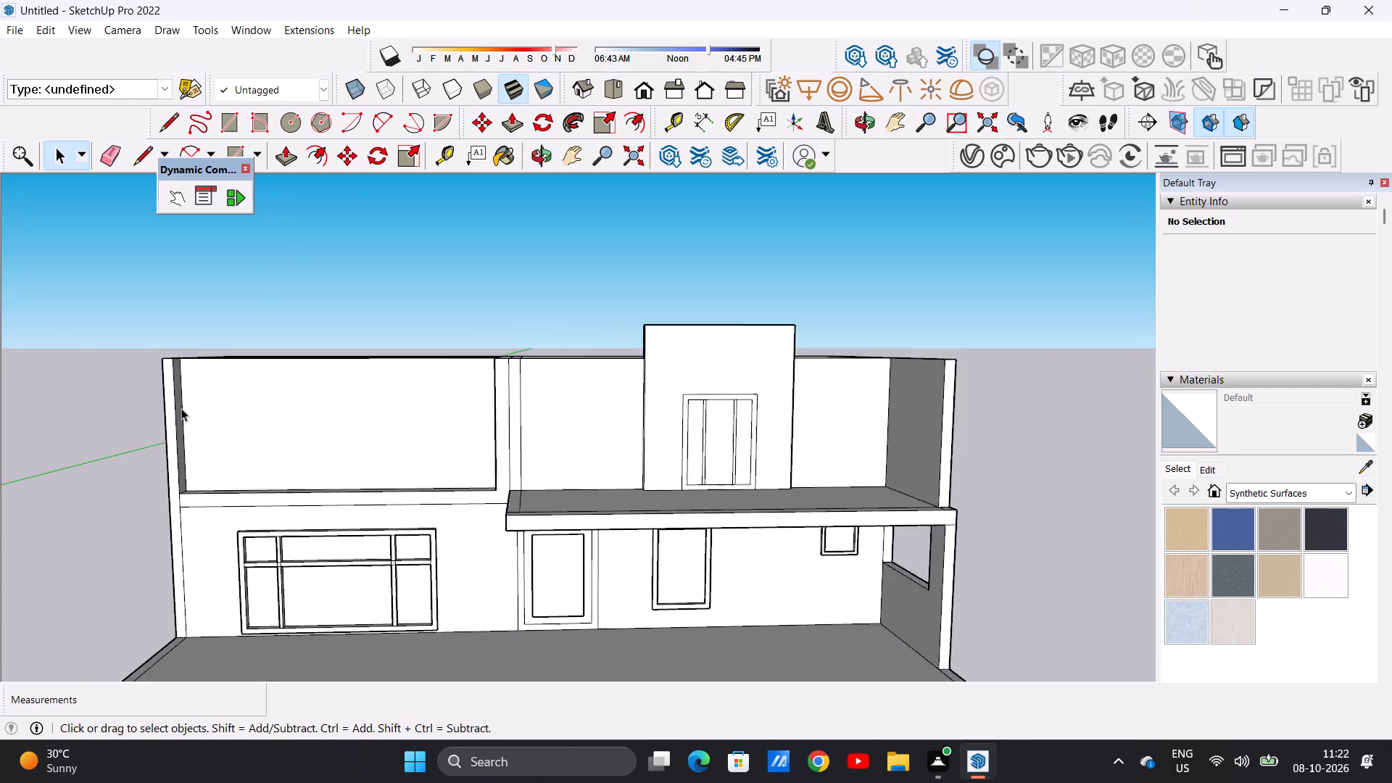
scroll(181, 408, "up", 6)
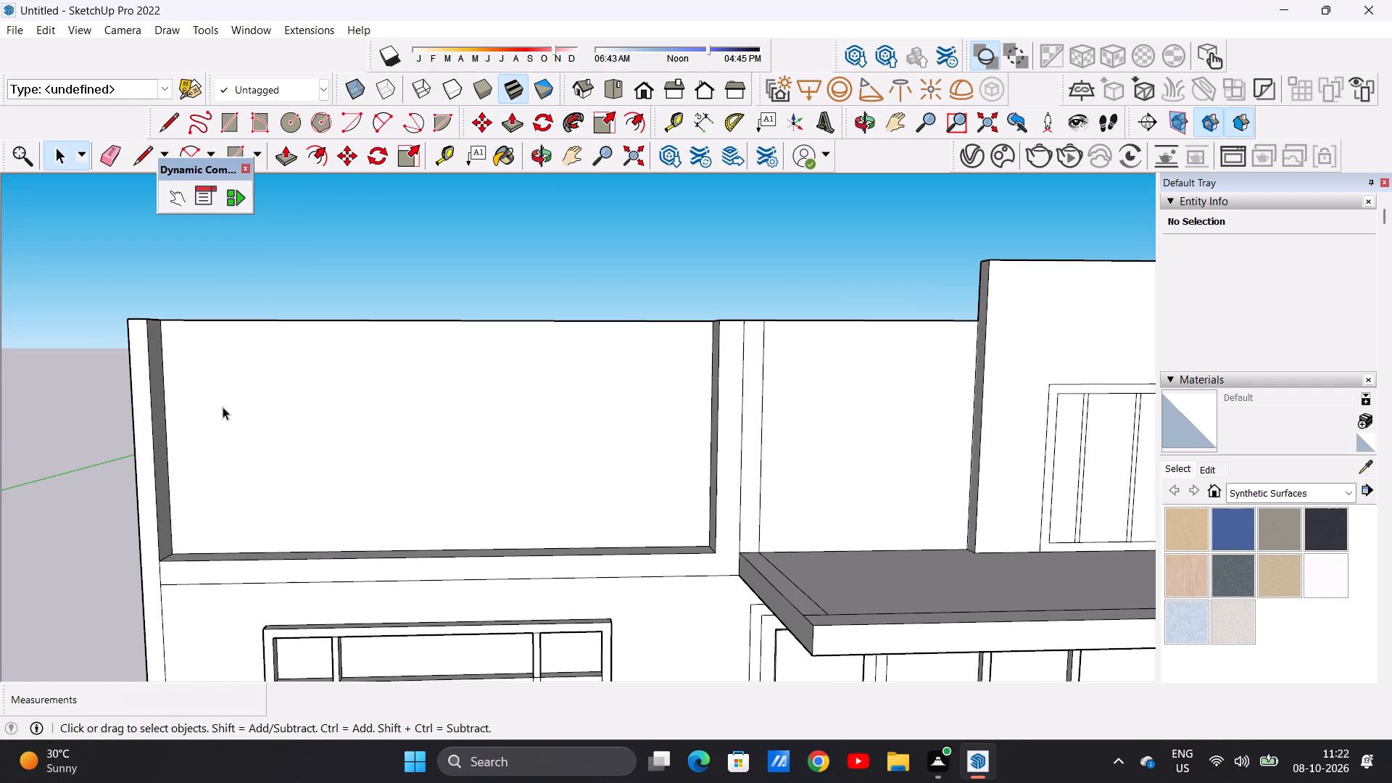
key("p")
middle_click_drag(366, 399, 206, 466)
middle_click(206, 466)
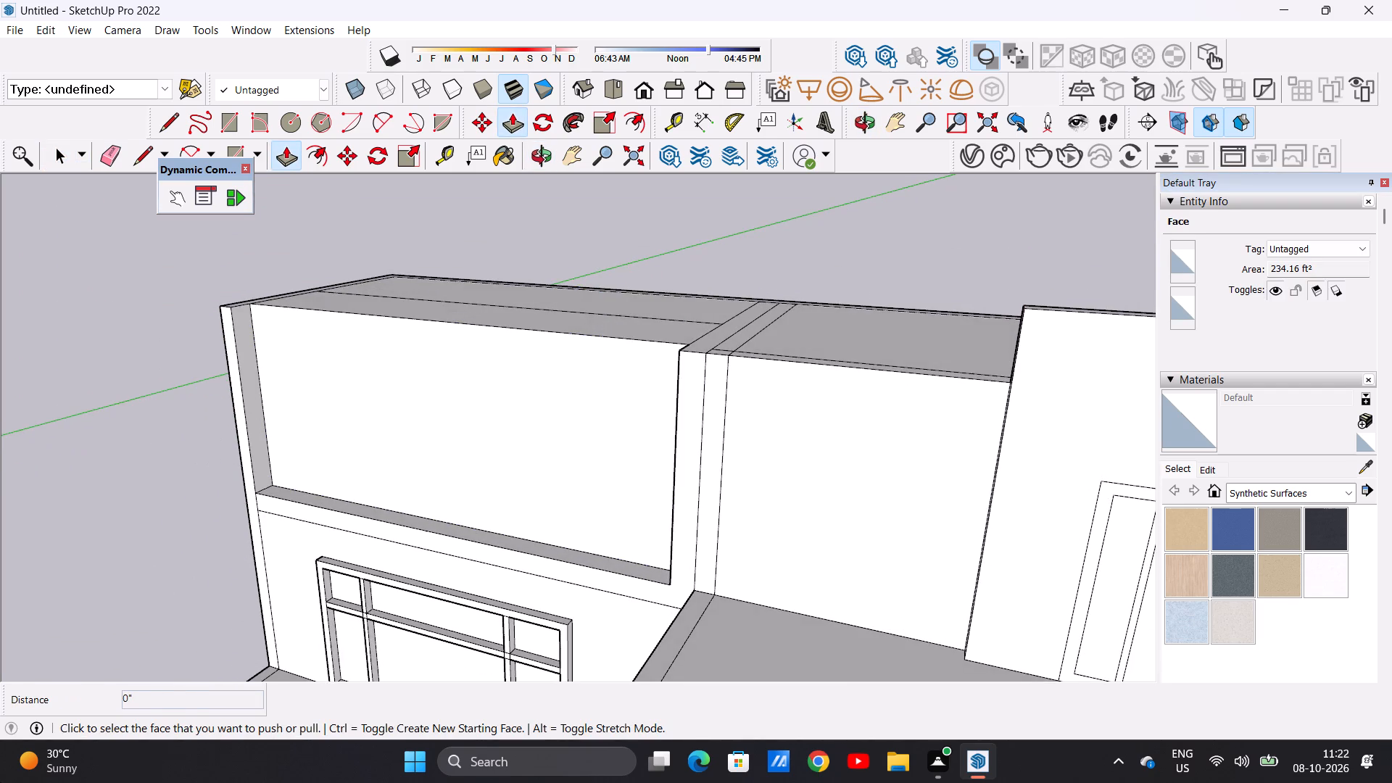
scroll(81, 658, "up", 2)
scroll(307, 360, "up", 3)
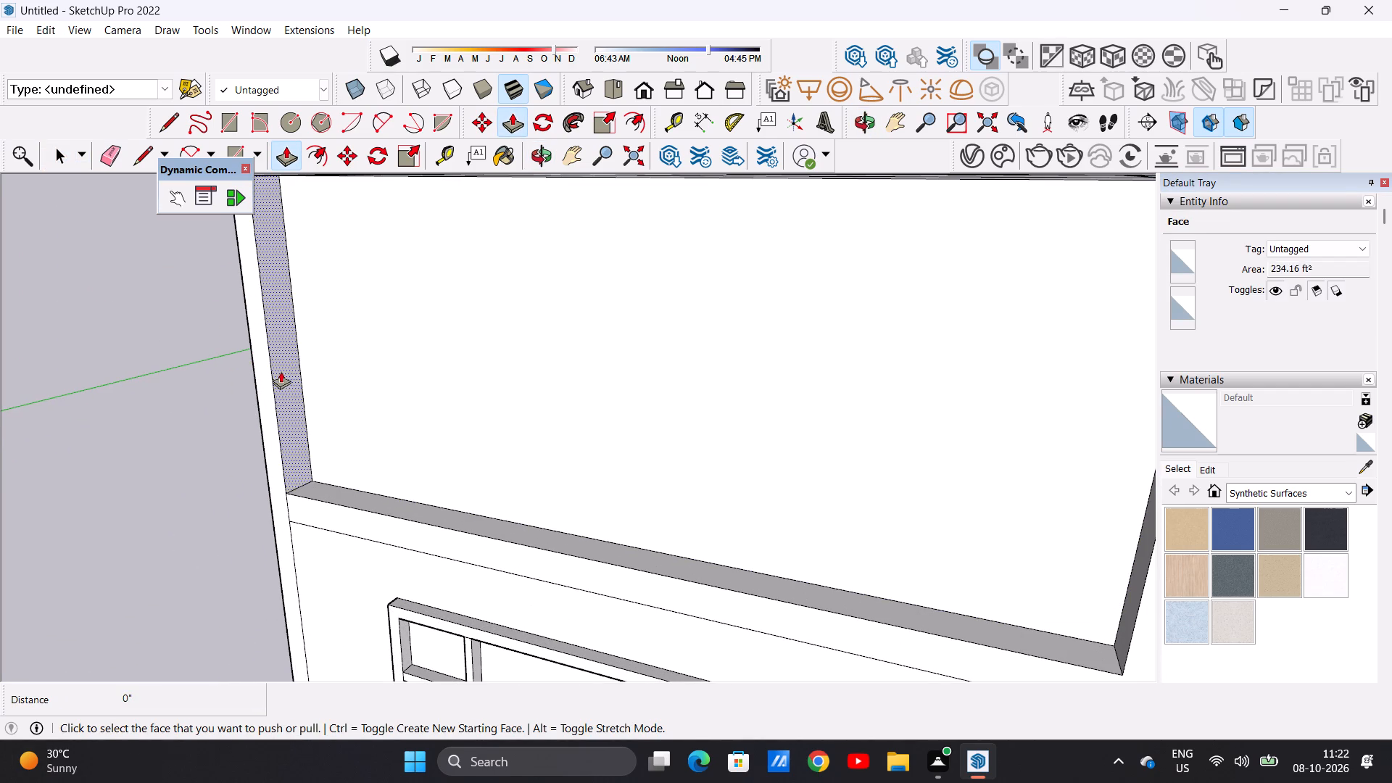
double_click(281, 371)
left_click(388, 419)
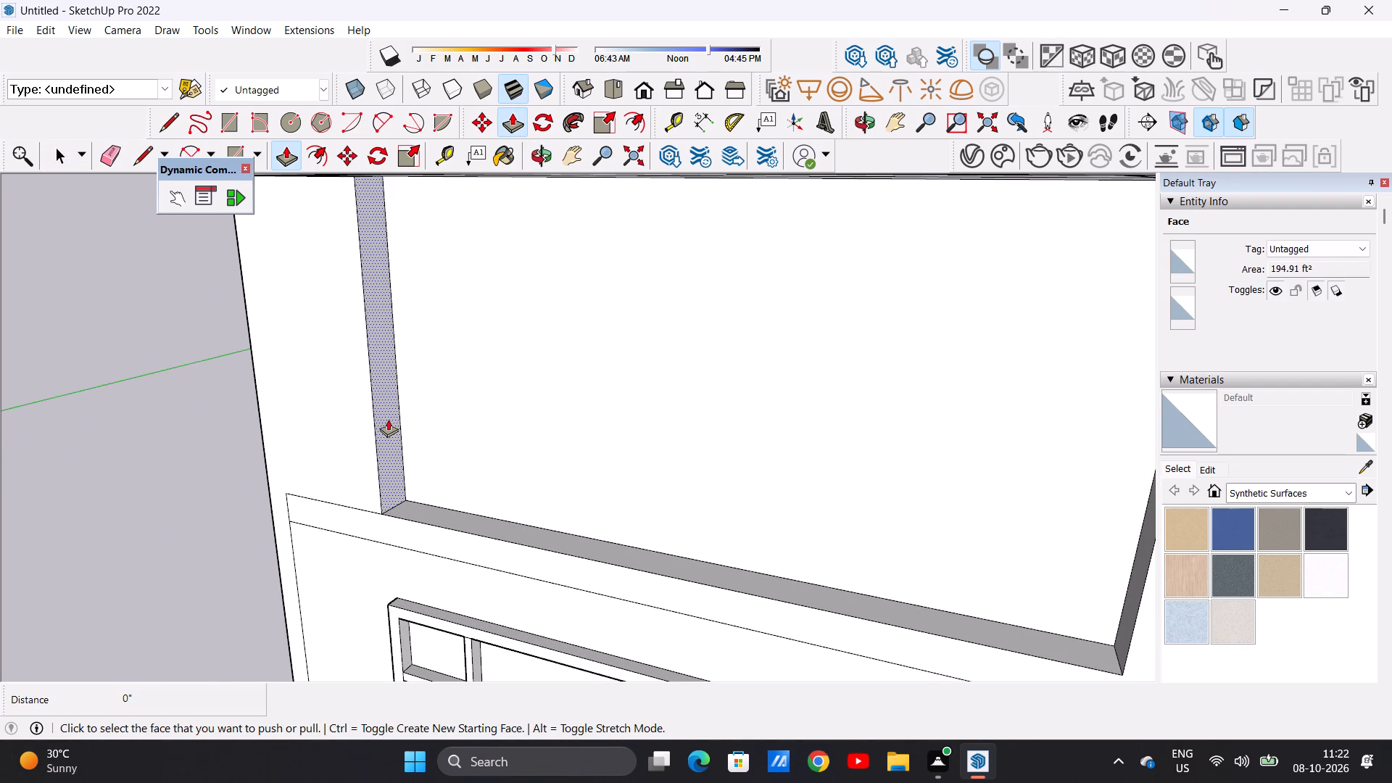
scroll(672, 474, "down", 4)
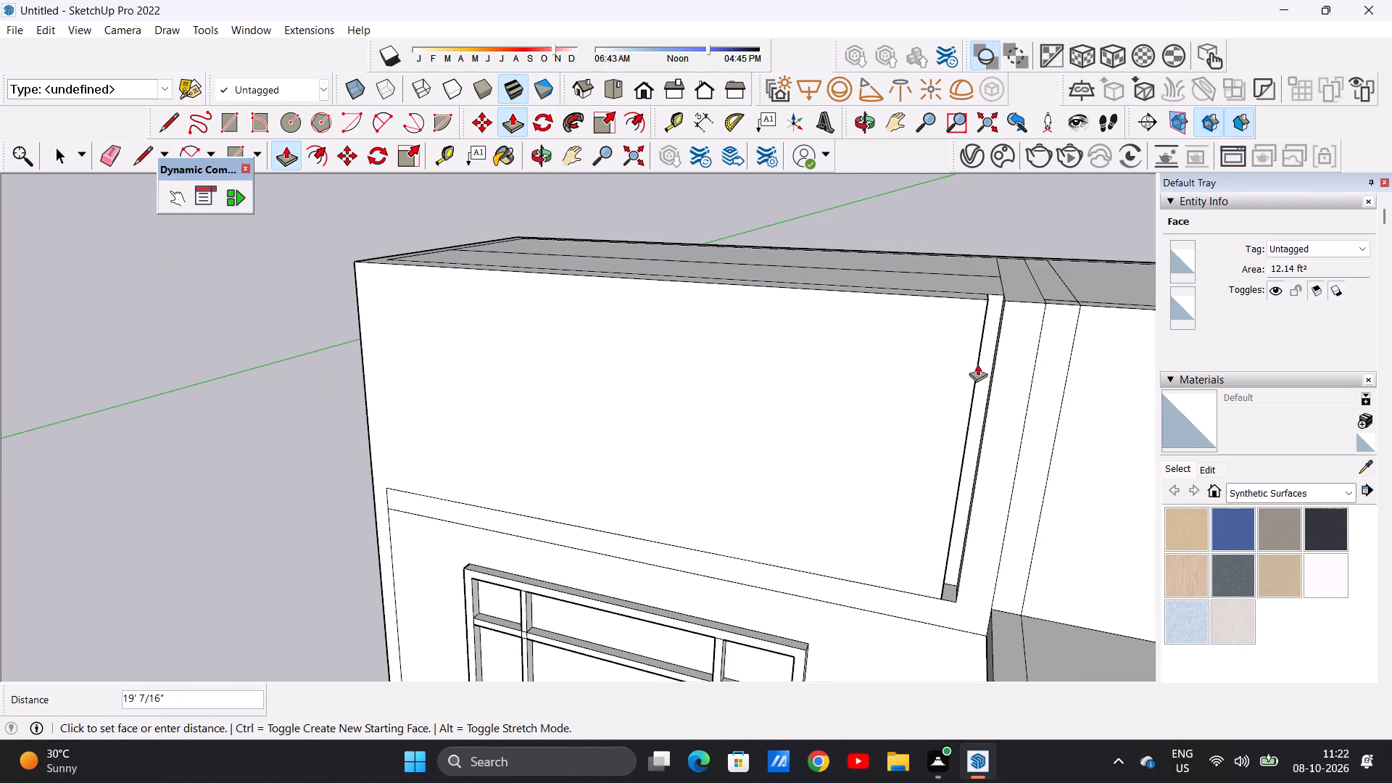
left_click(1001, 302)
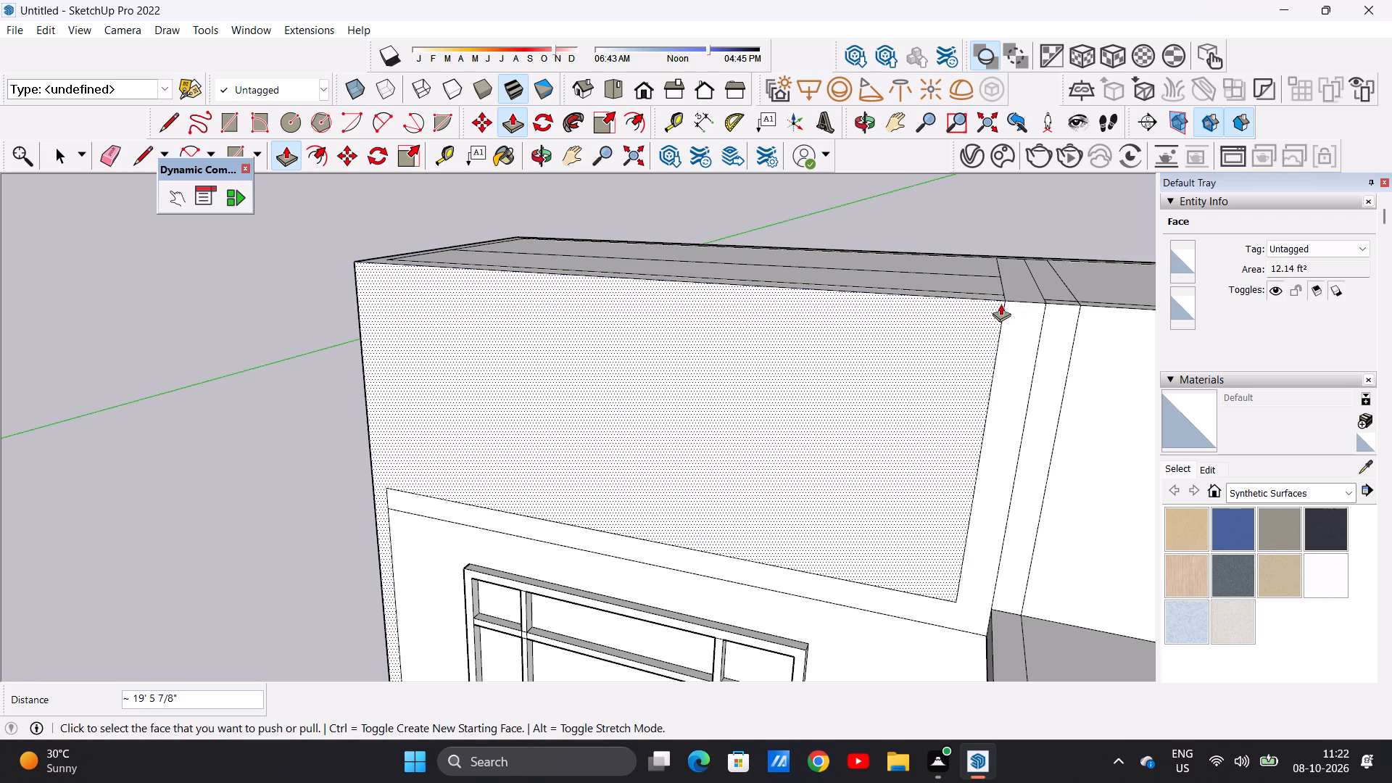
key("space")
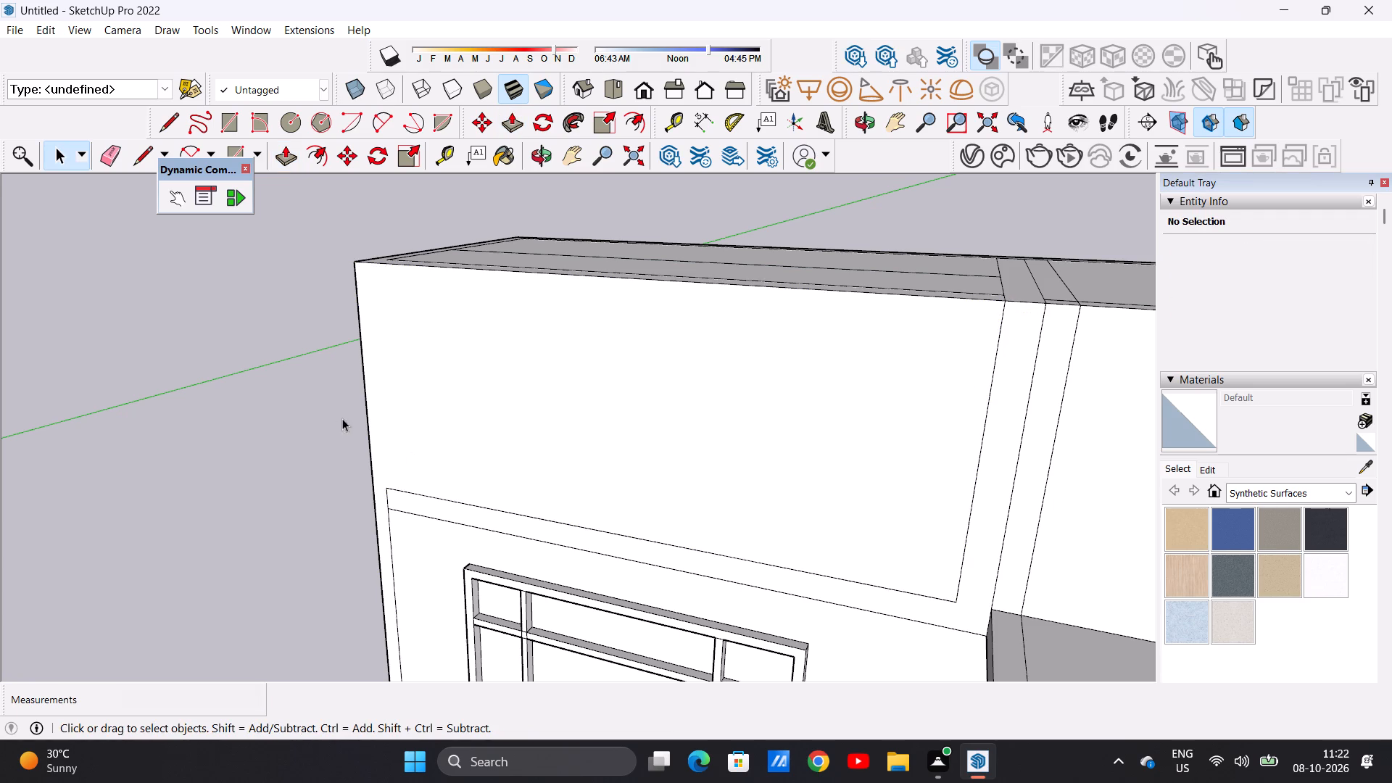
Draw two 9" lines extending the floor band's upper and lower edges to the outer corner of the left front wall.
middle_click_drag(361, 422, 509, 434)
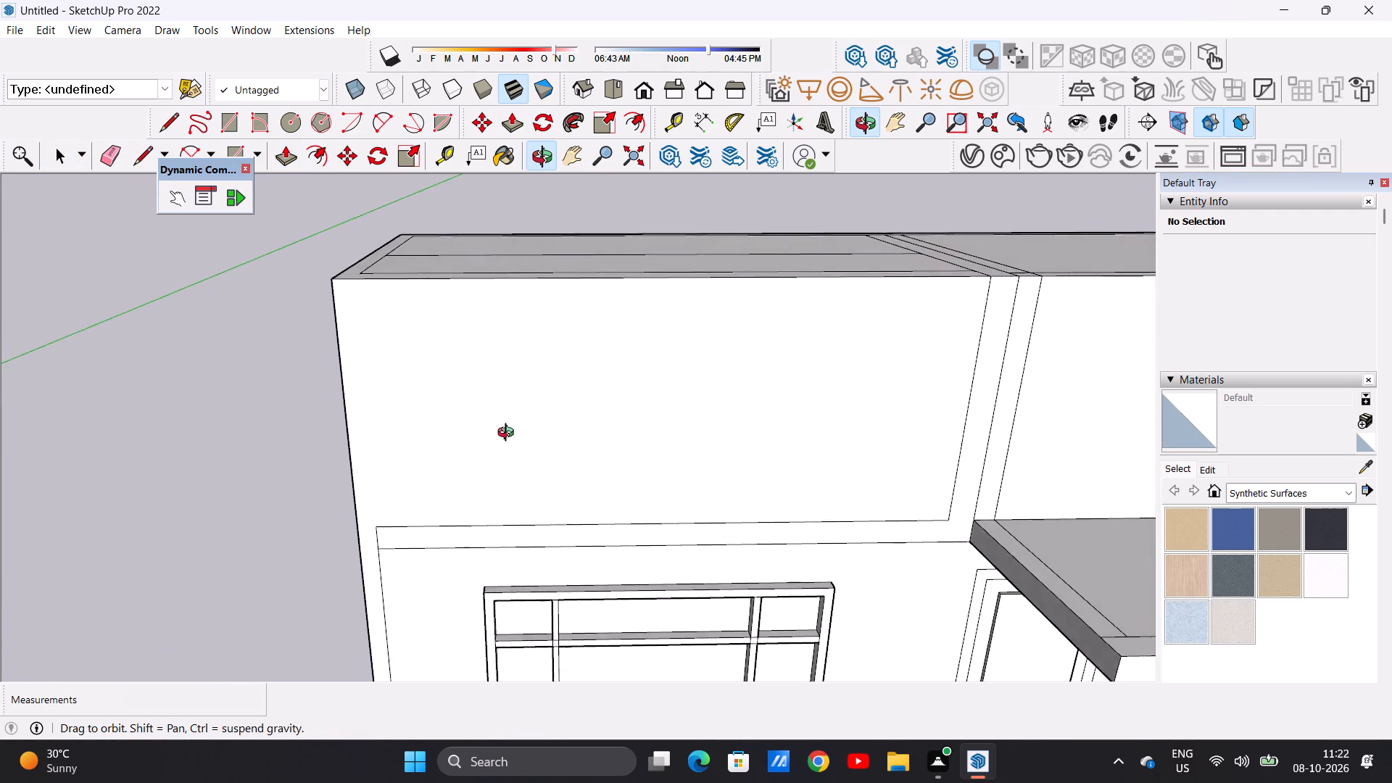
middle_click_drag(509, 434, 493, 422)
scroll(376, 527, "up", 5)
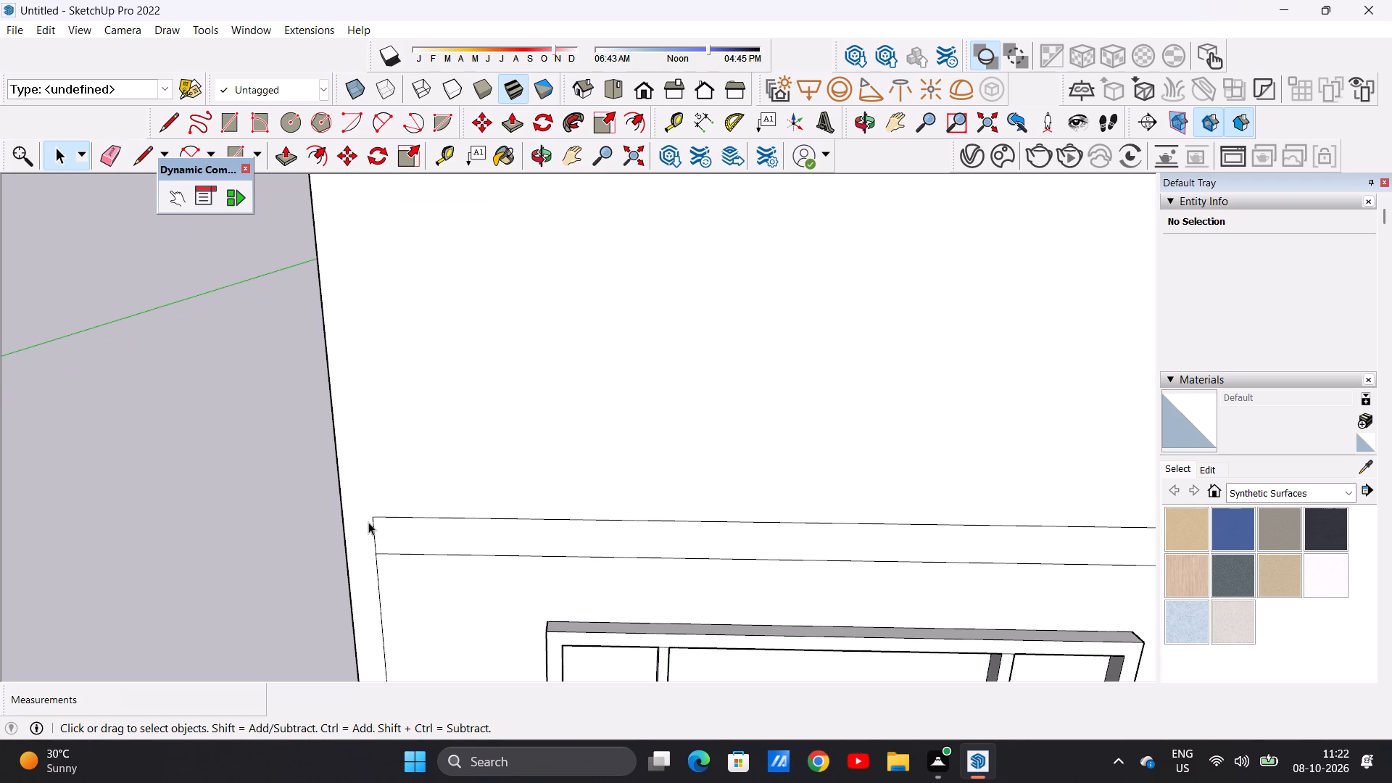
key("l")
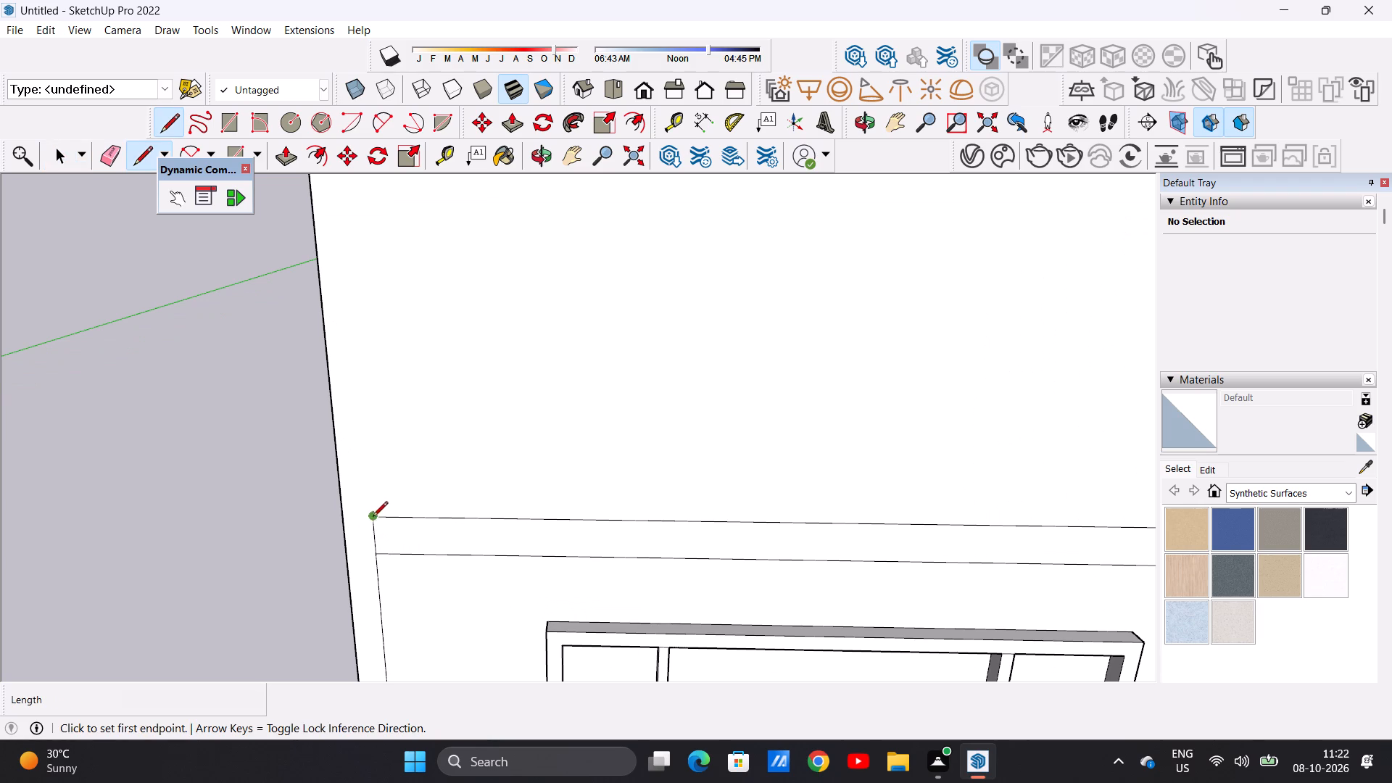
left_click(372, 515)
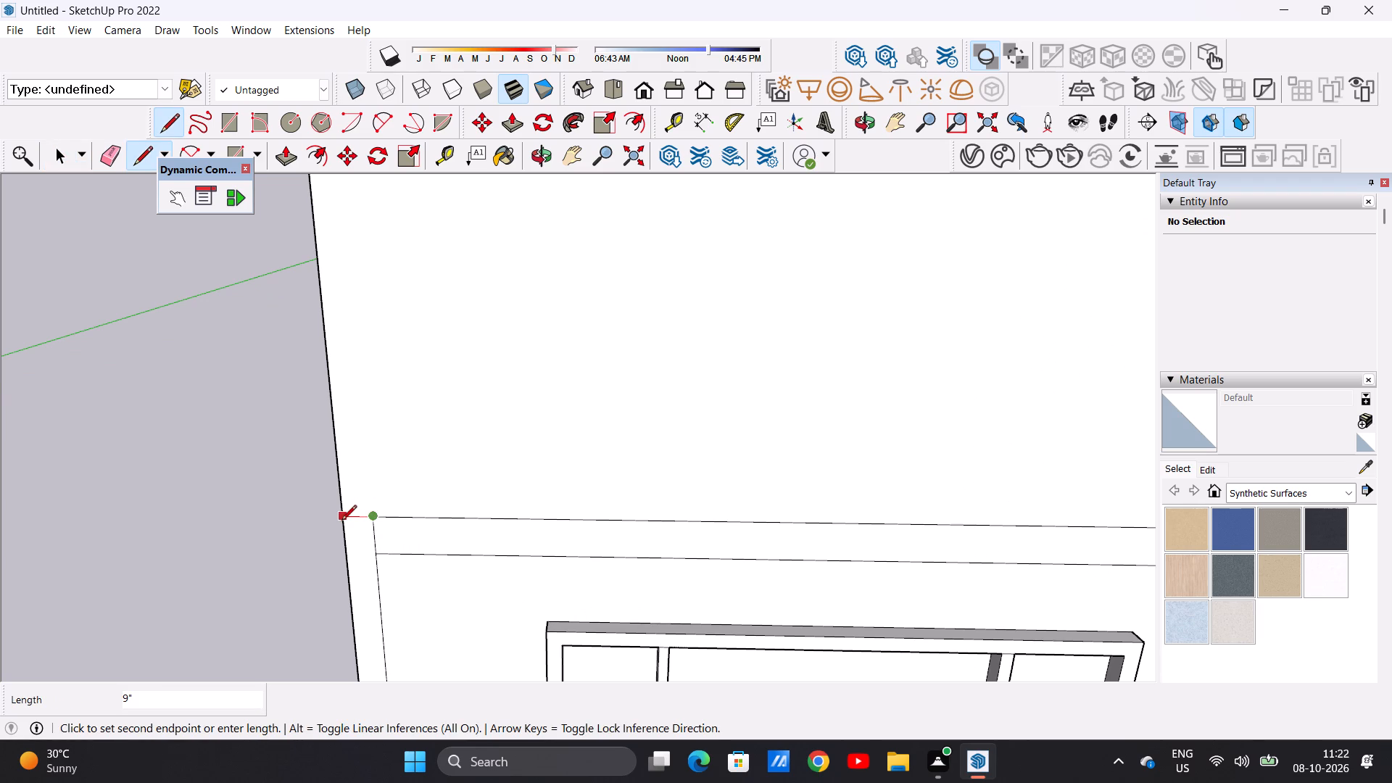
left_click(340, 518)
left_click(378, 558)
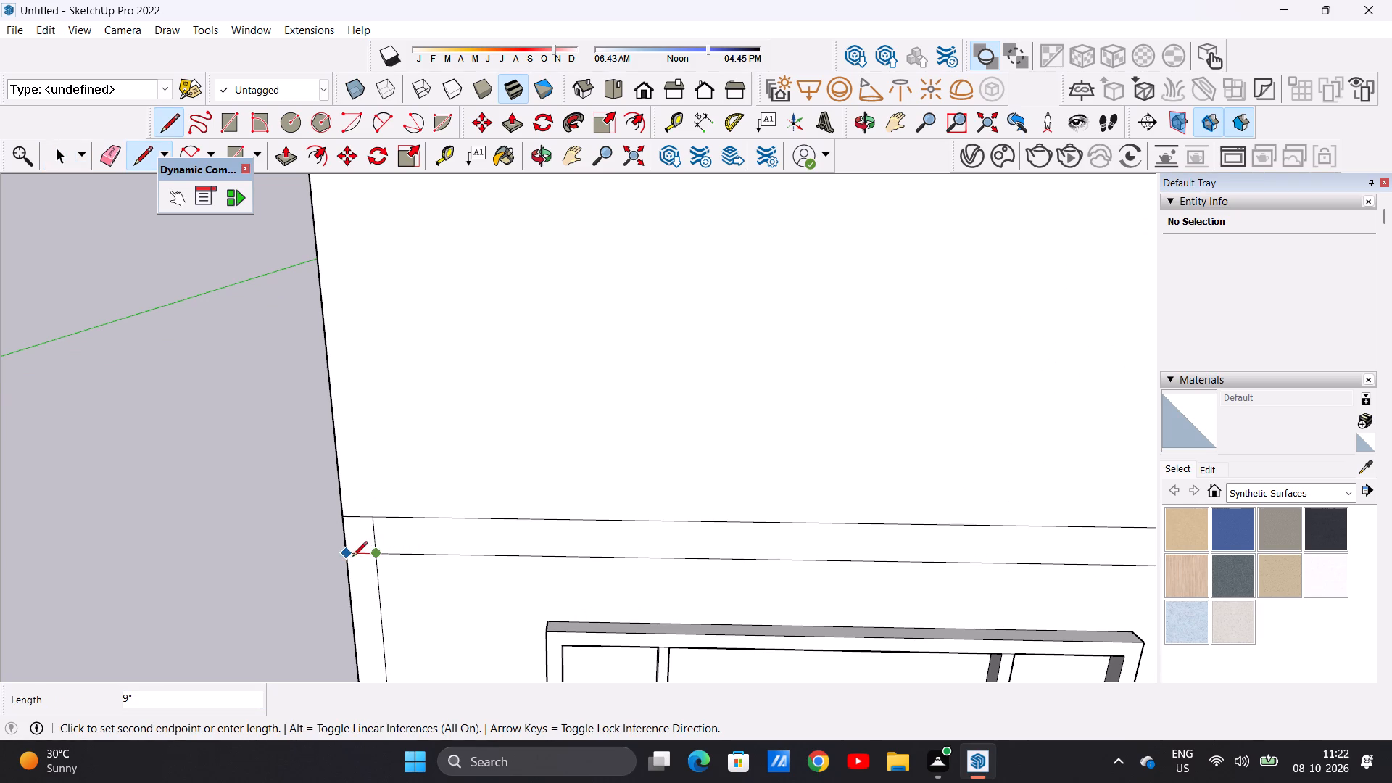
left_click(341, 551)
key("space")
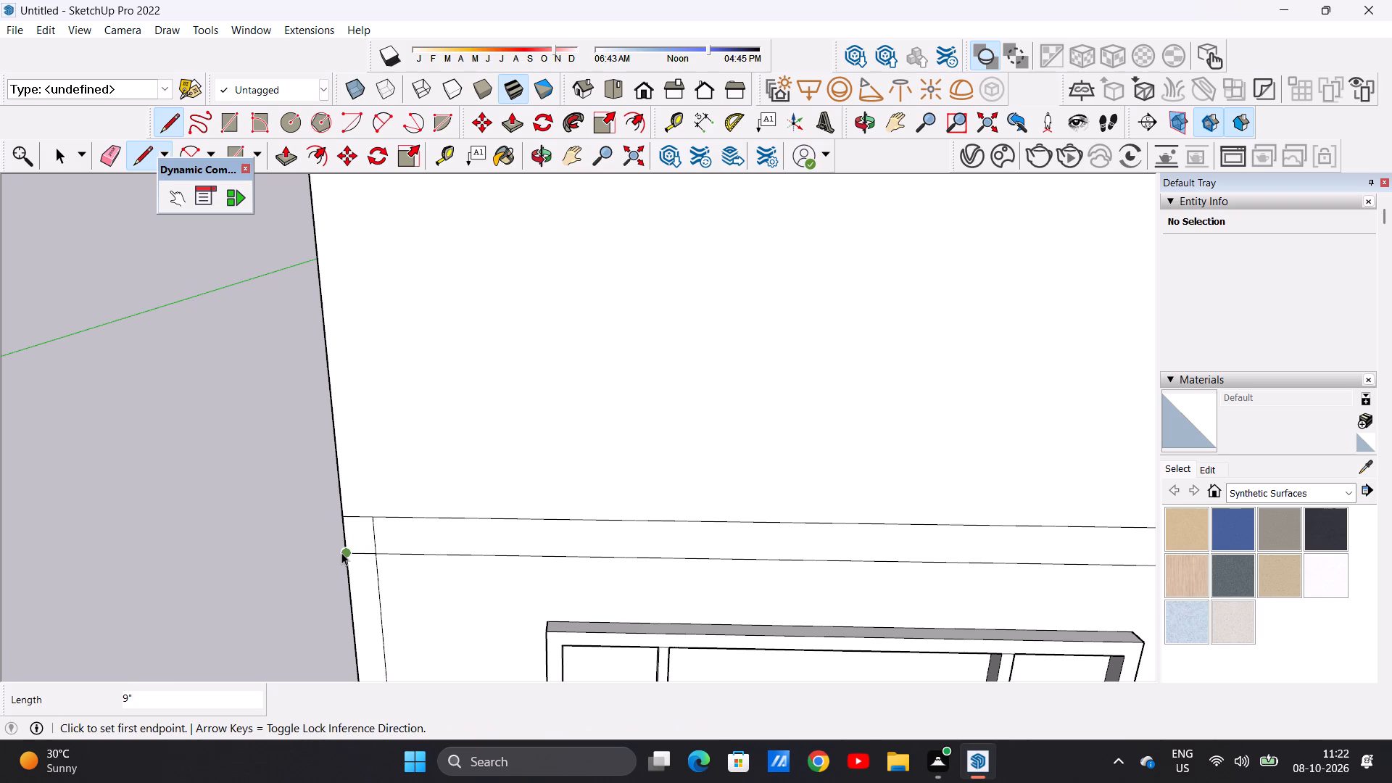
Erase the short vertical edge crossing the floor band near the left outer corner of the front wall.
key("e")
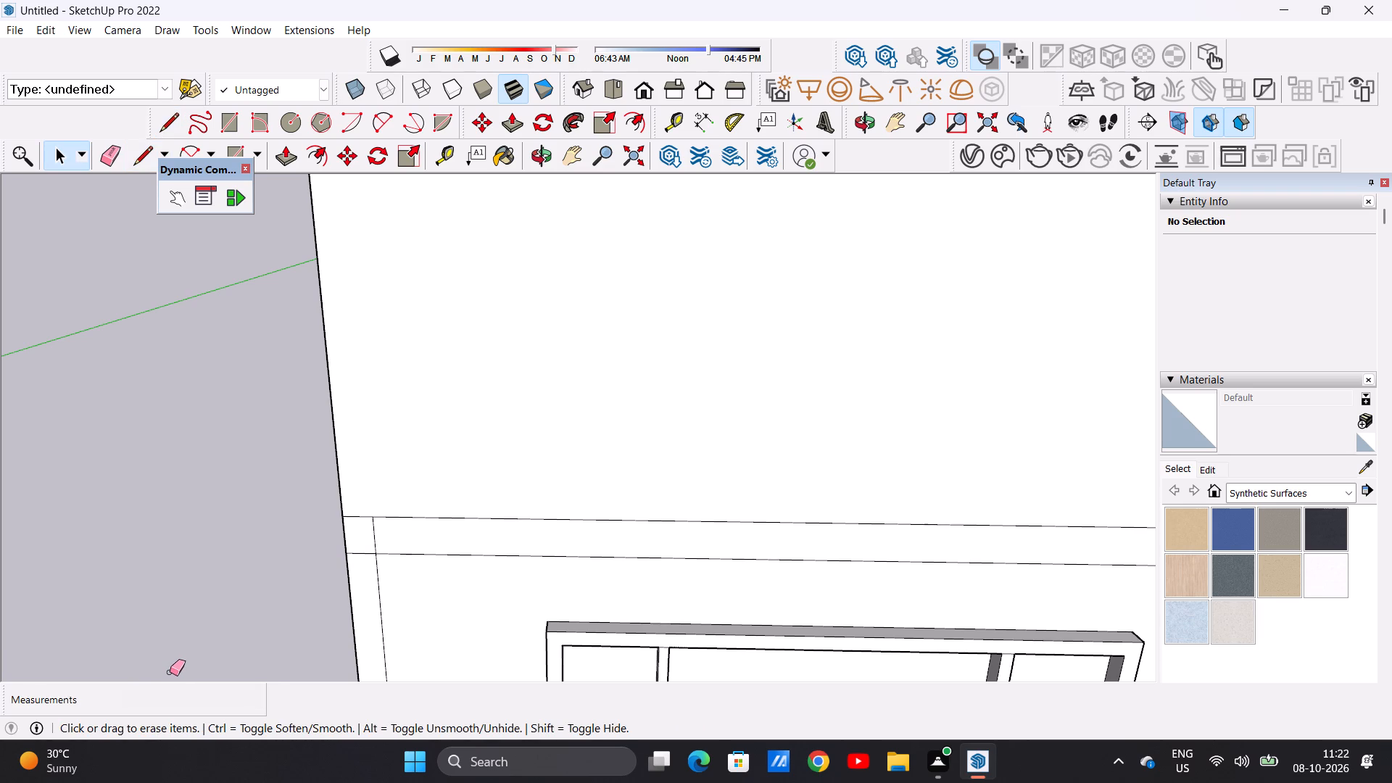
left_click(381, 532)
triple_click(376, 536)
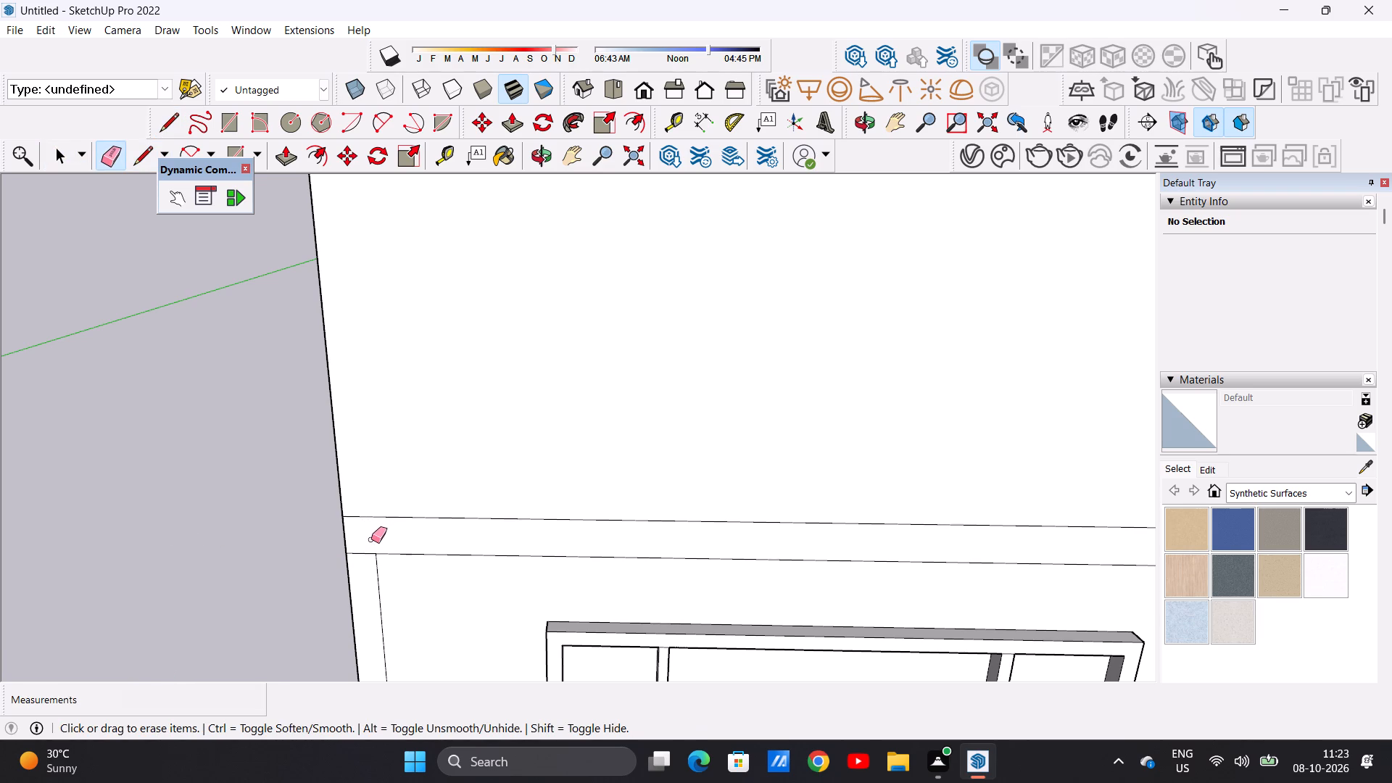
key("space")
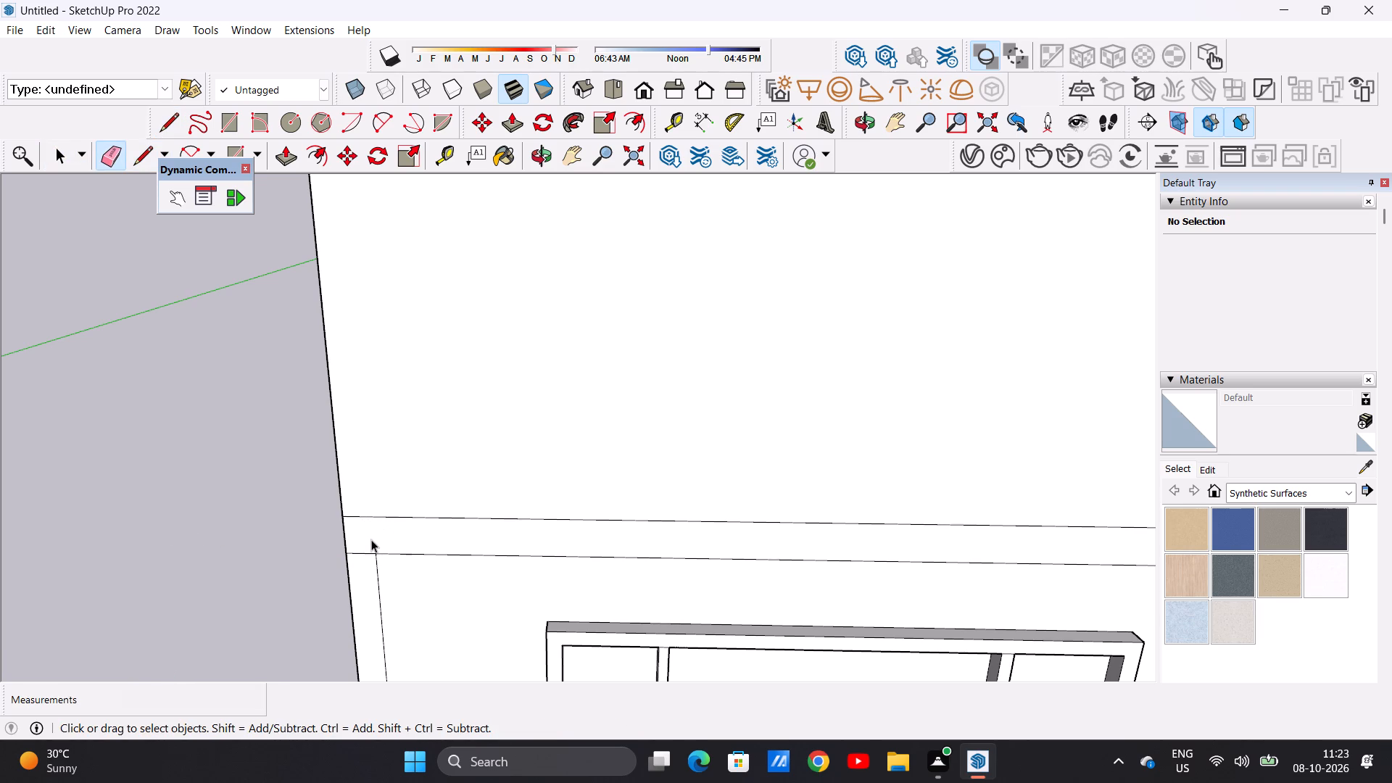
Check the filled left upper wall and the house front in the standard front view.
scroll(355, 535, "down", 7)
scroll(334, 523, "up", 1)
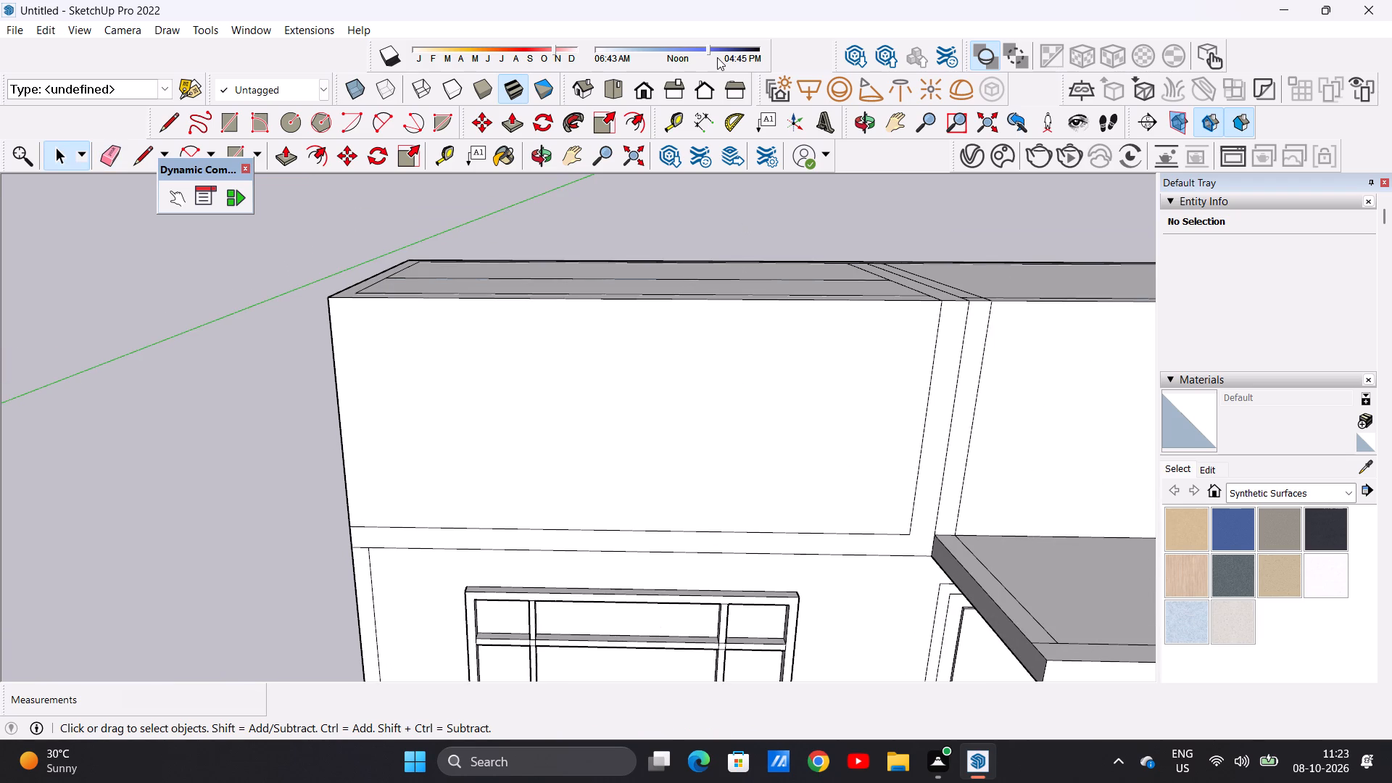
left_click(636, 94)
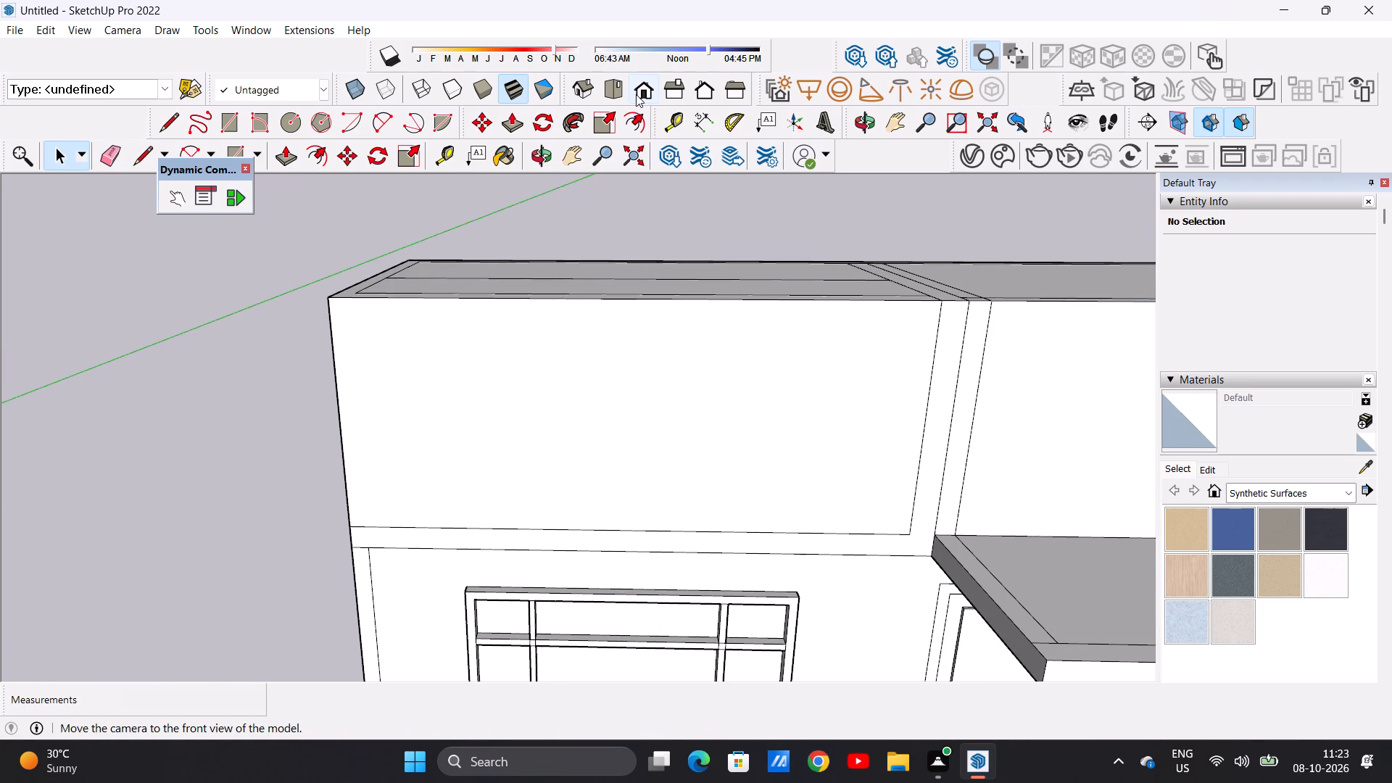
scroll(448, 374, "down", 4)
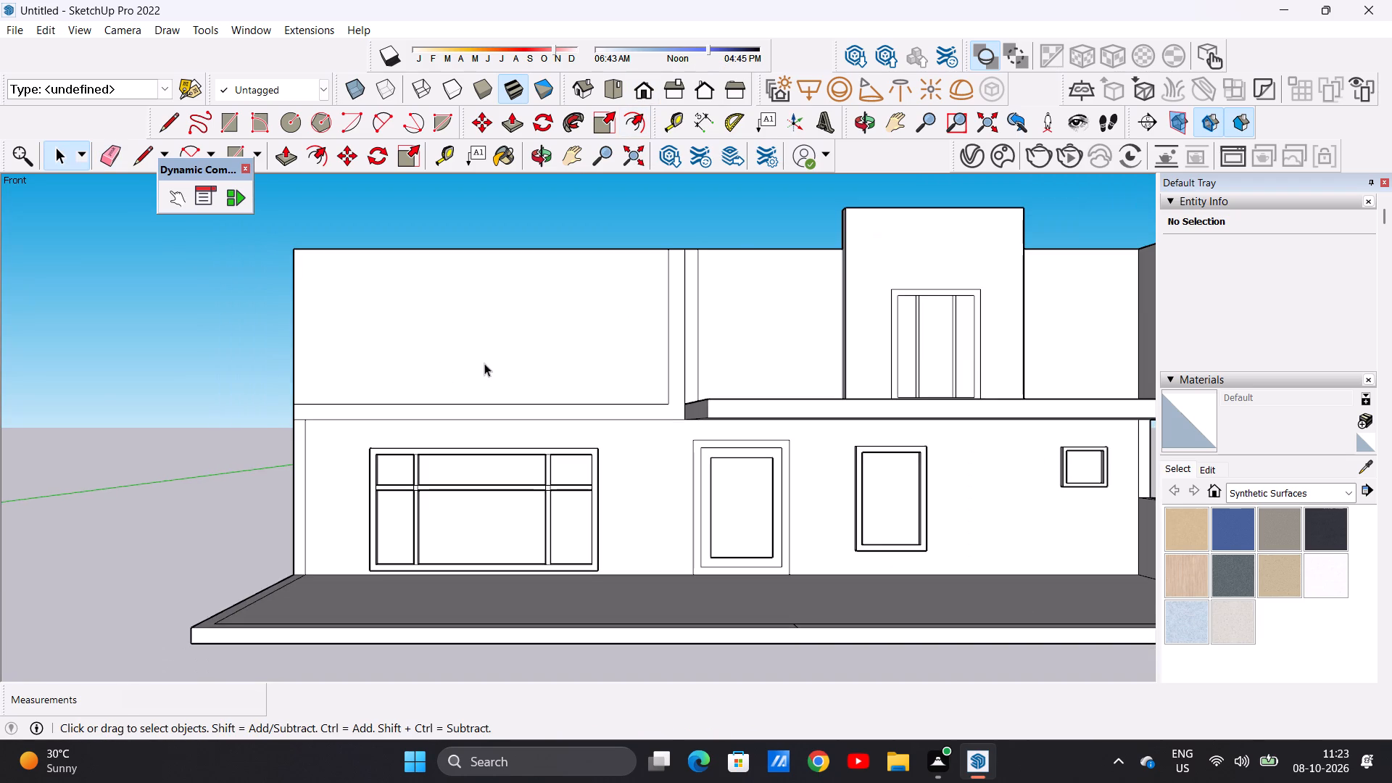
Draw a window rectangle about 13'10" by 9' on the left upper front wall, rising from the floor band's upper edge.
scroll(475, 260, "up", 4)
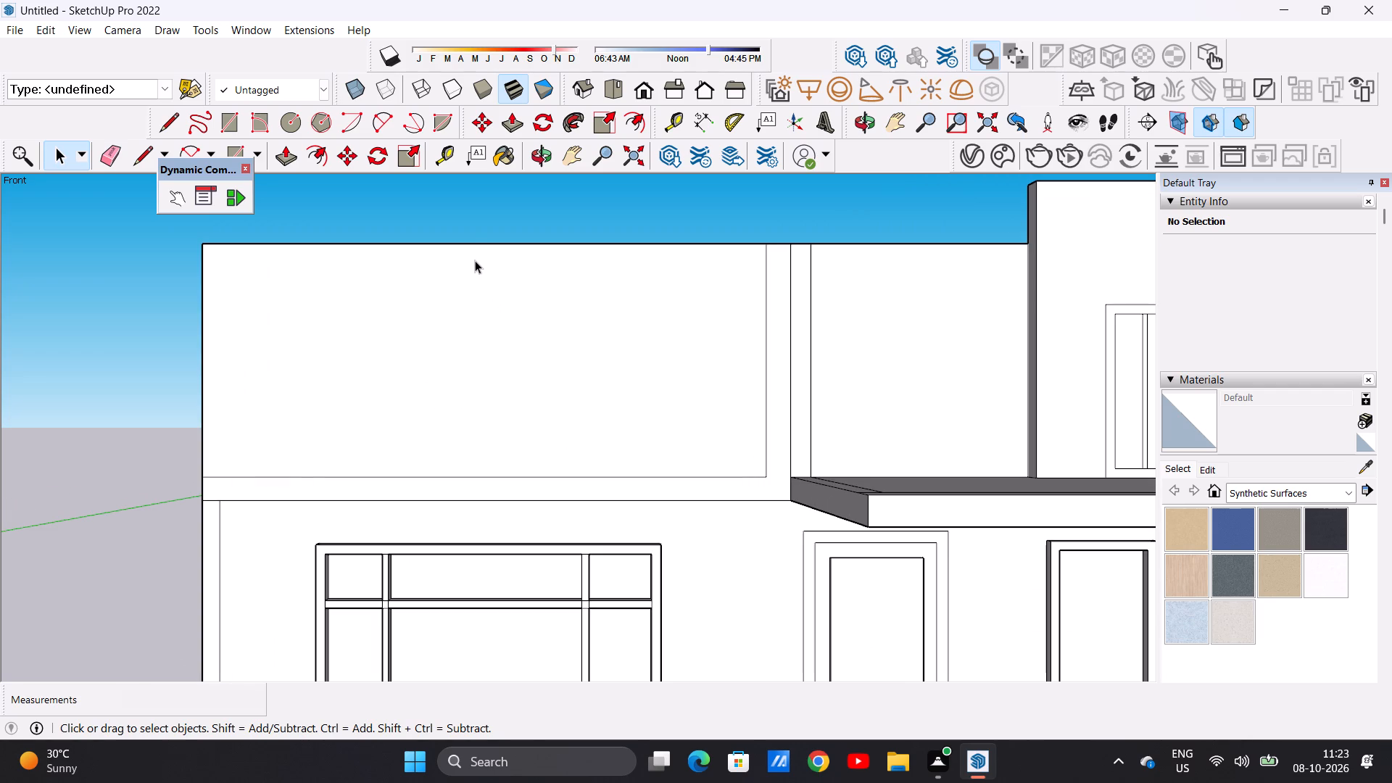
key("r")
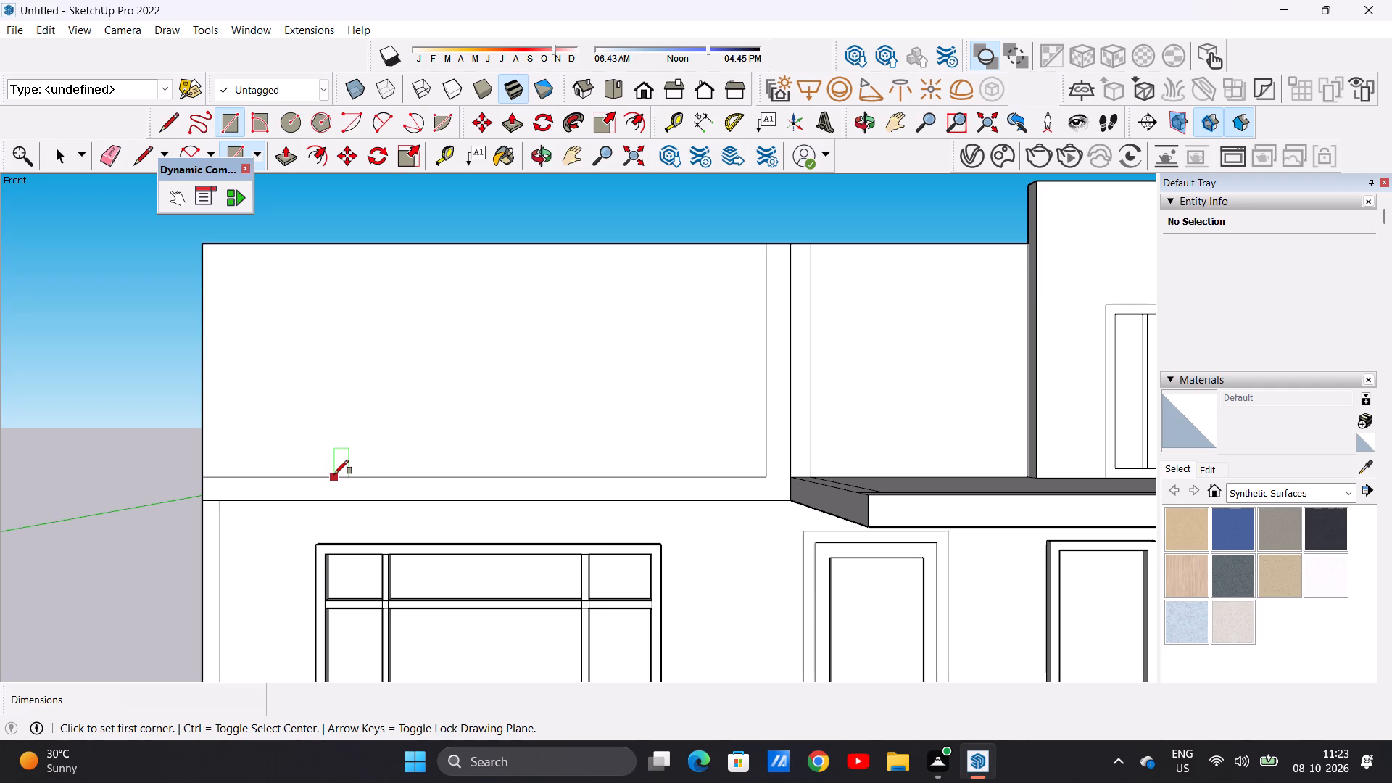
double_click(334, 473)
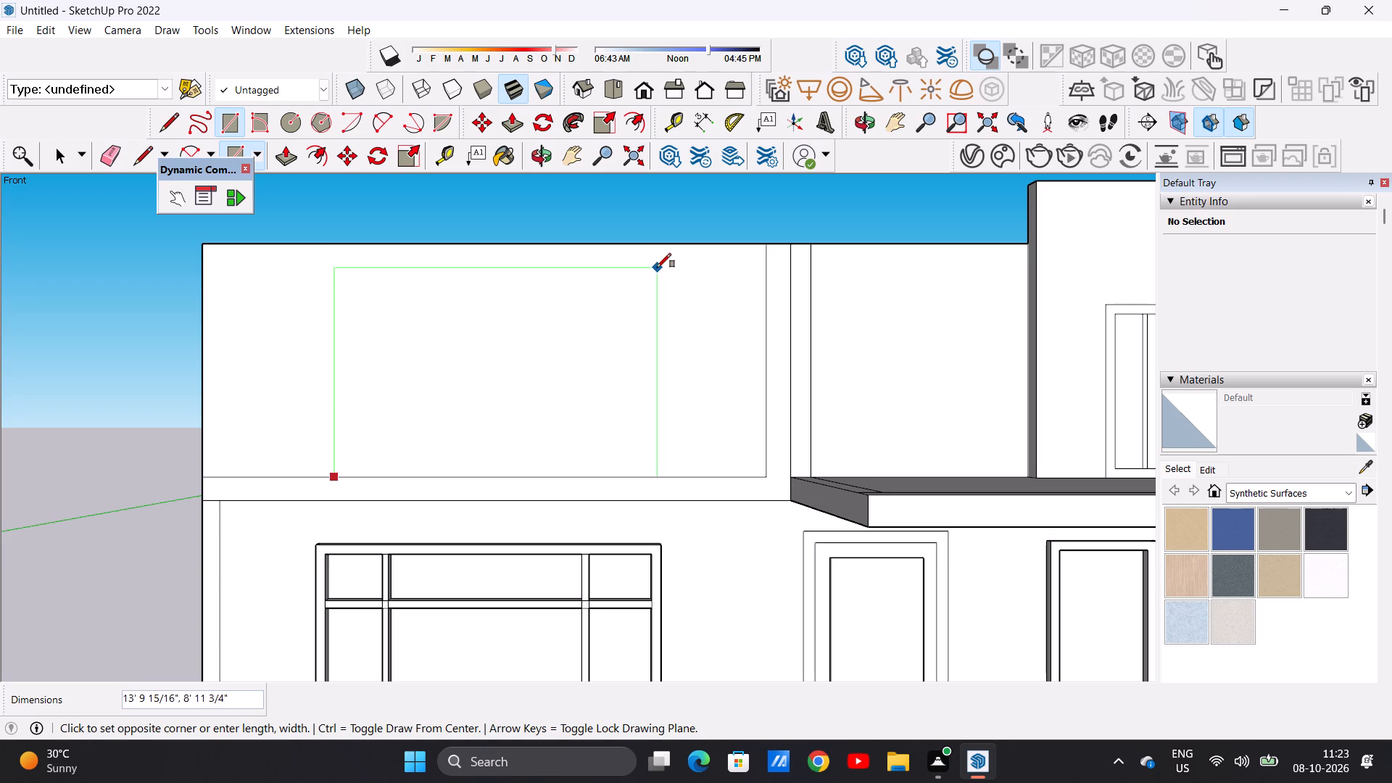
left_click(657, 267)
key("space")
Offset the upper window rectangle's outline inward by about 4" to form the window frame.
type("of")
left_click(519, 298)
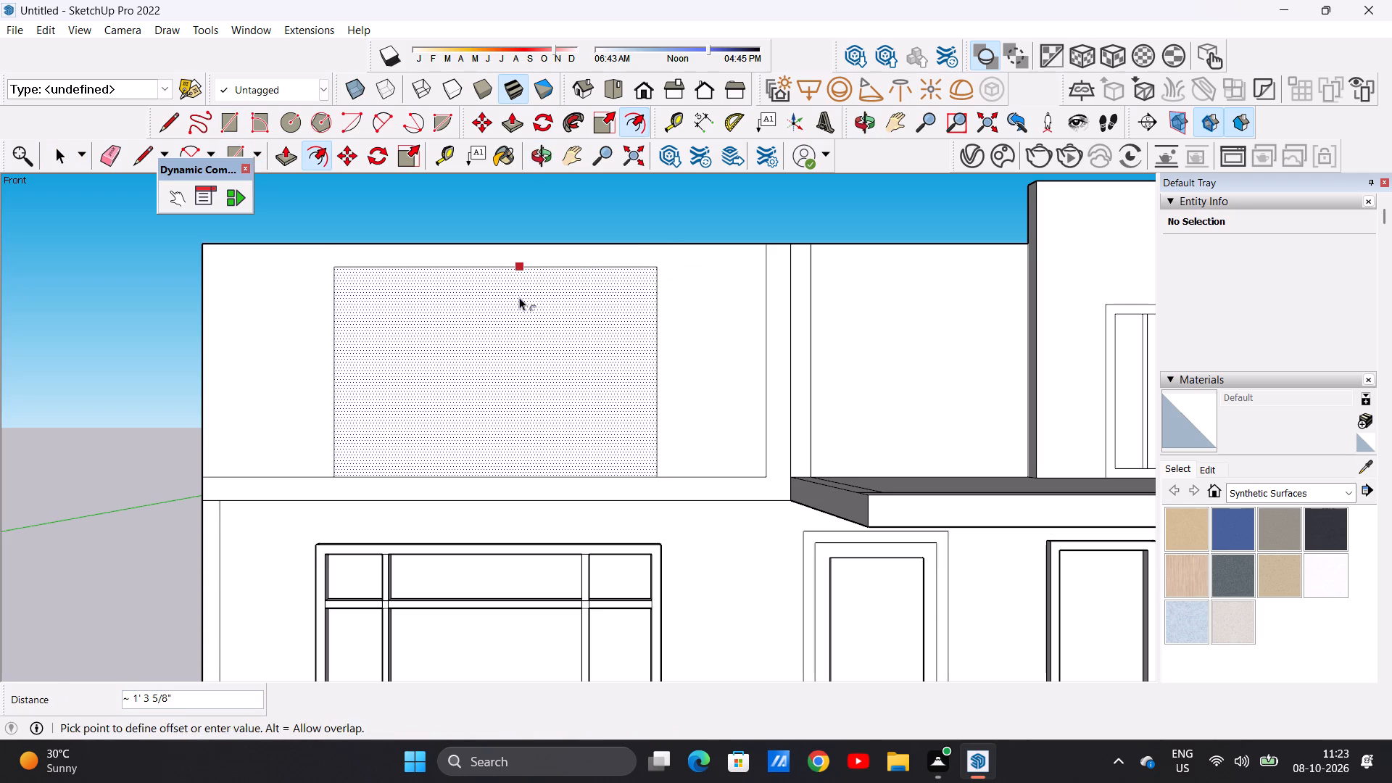
key("ctrl+z")
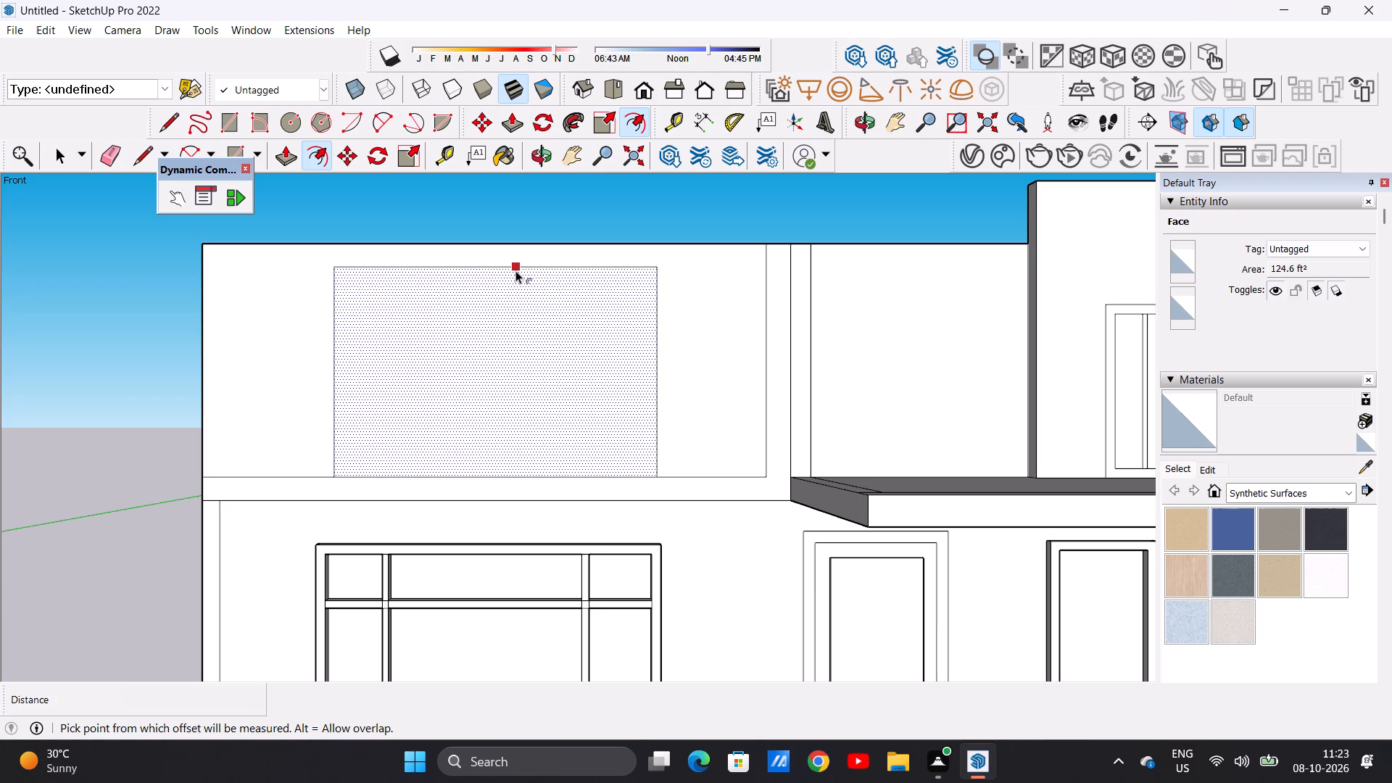
left_click(515, 270)
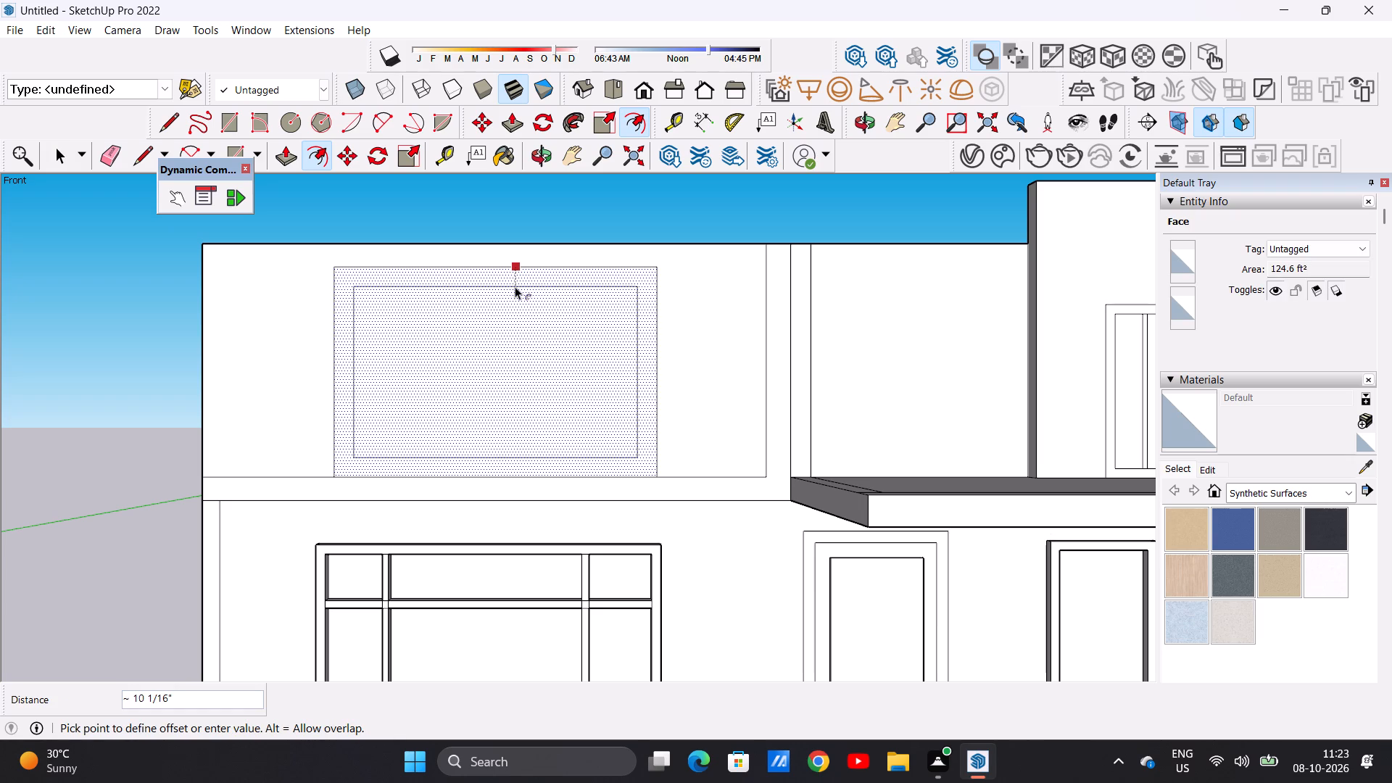
left_click(515, 275)
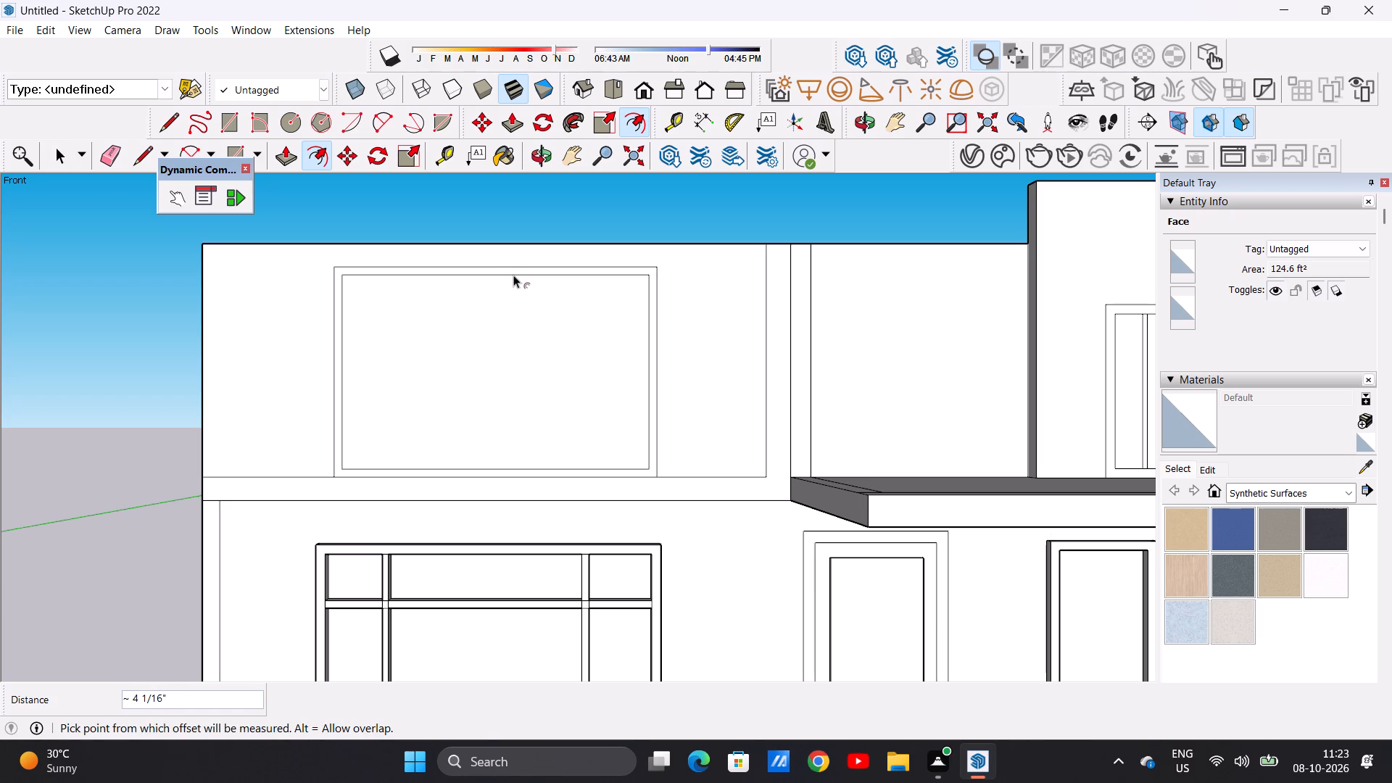
key("space")
Draw two closely spaced horizontal lines, each about 13'2" long, across the inner frame near its top as a transom bar.
scroll(448, 381, "up", 2)
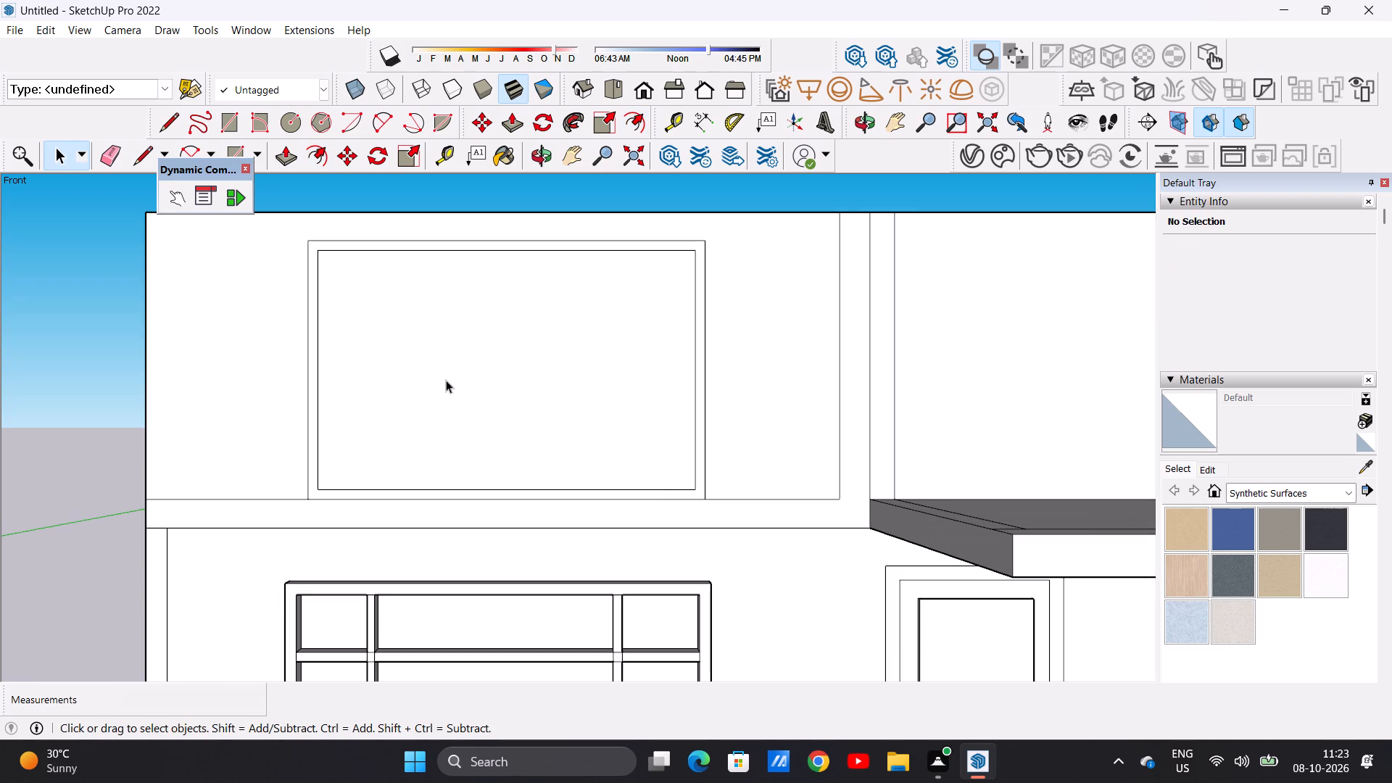
scroll(445, 380, "up", 2)
scroll(445, 380, "down", 8)
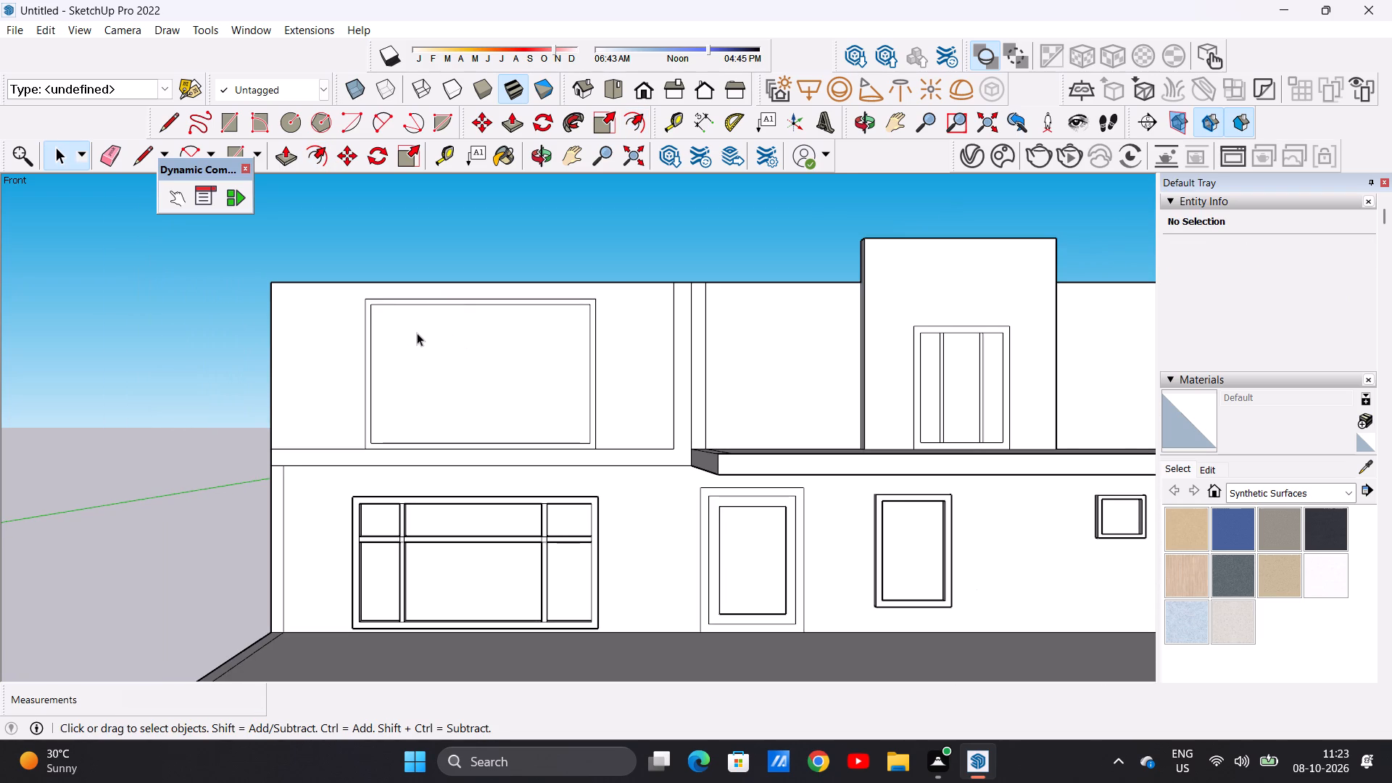
scroll(417, 333, "up", 2)
middle_click_drag(406, 330, 558, 415)
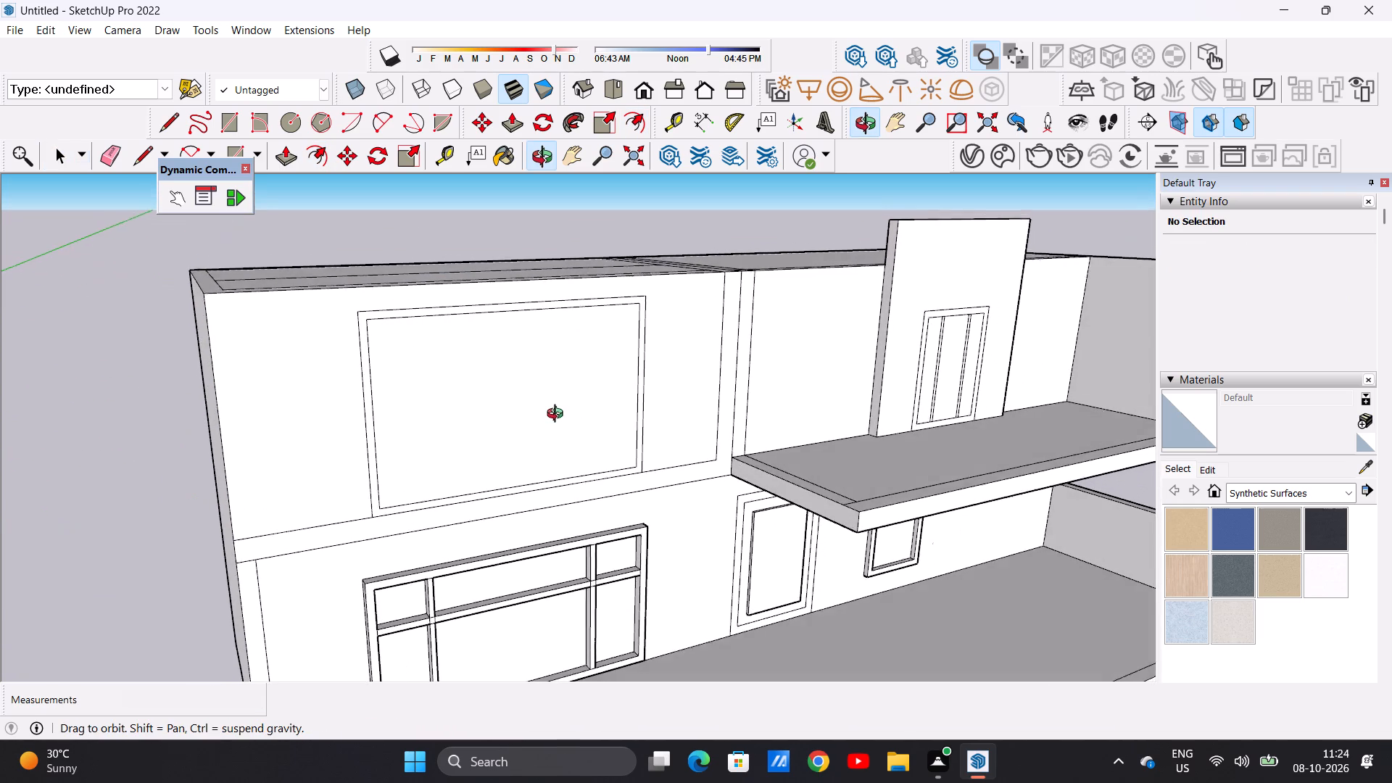
middle_click_drag(558, 415, 559, 414)
scroll(384, 374, "up", 4)
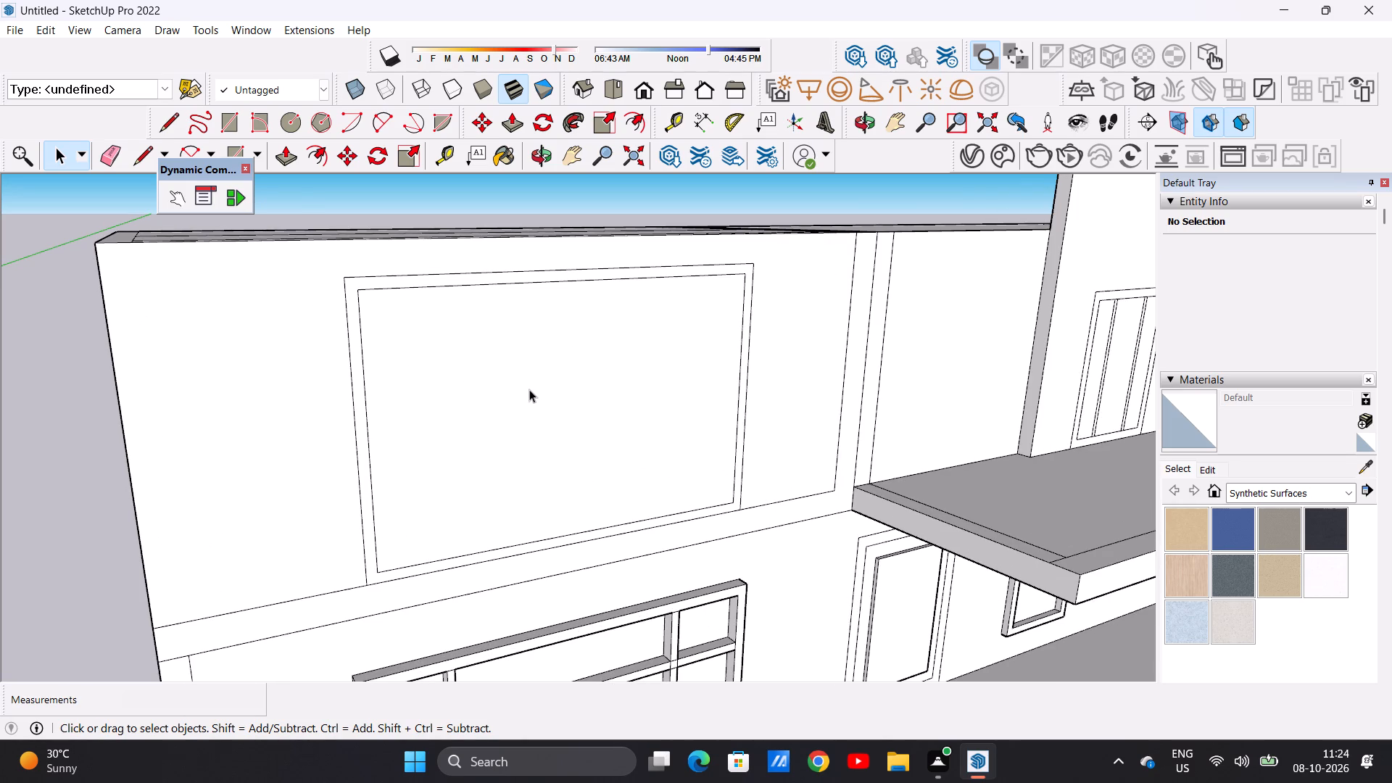
middle_click_drag(584, 413, 420, 389)
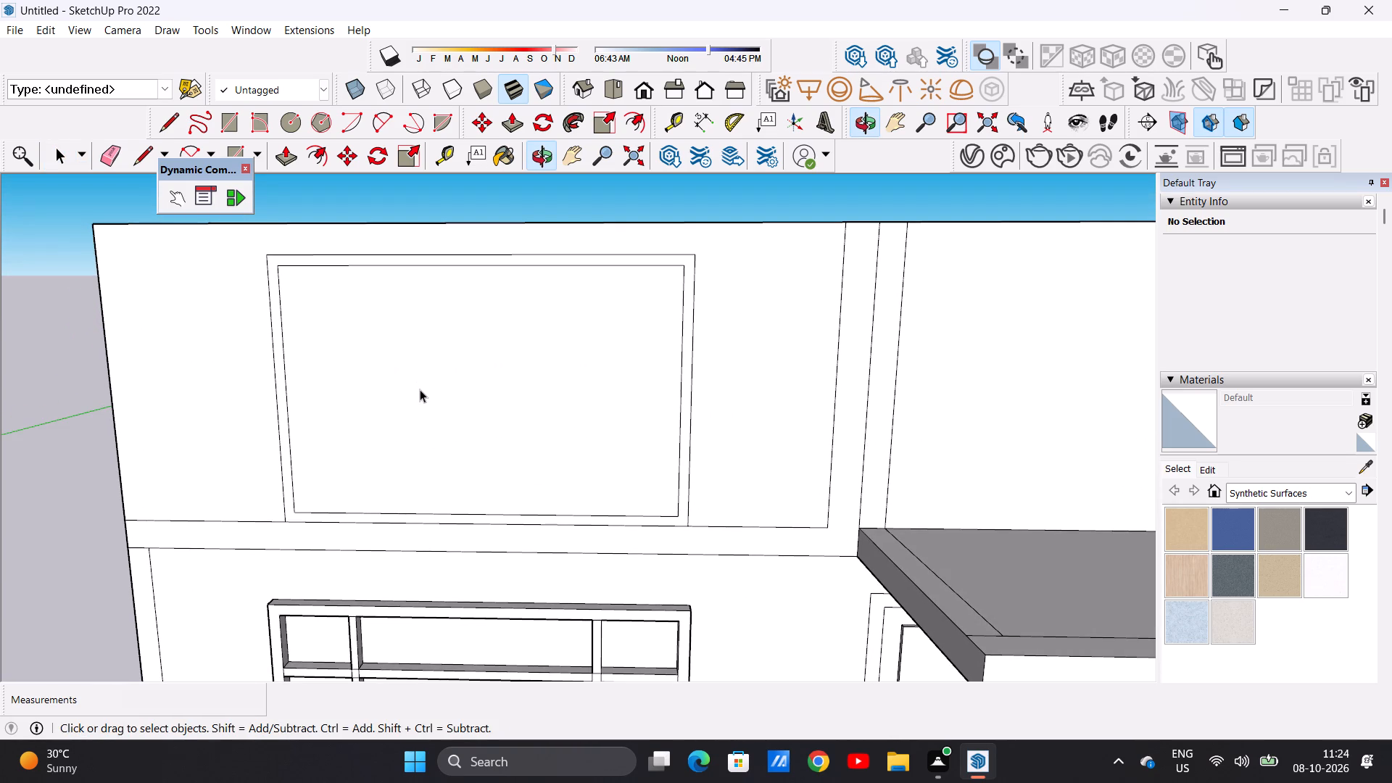
key("l")
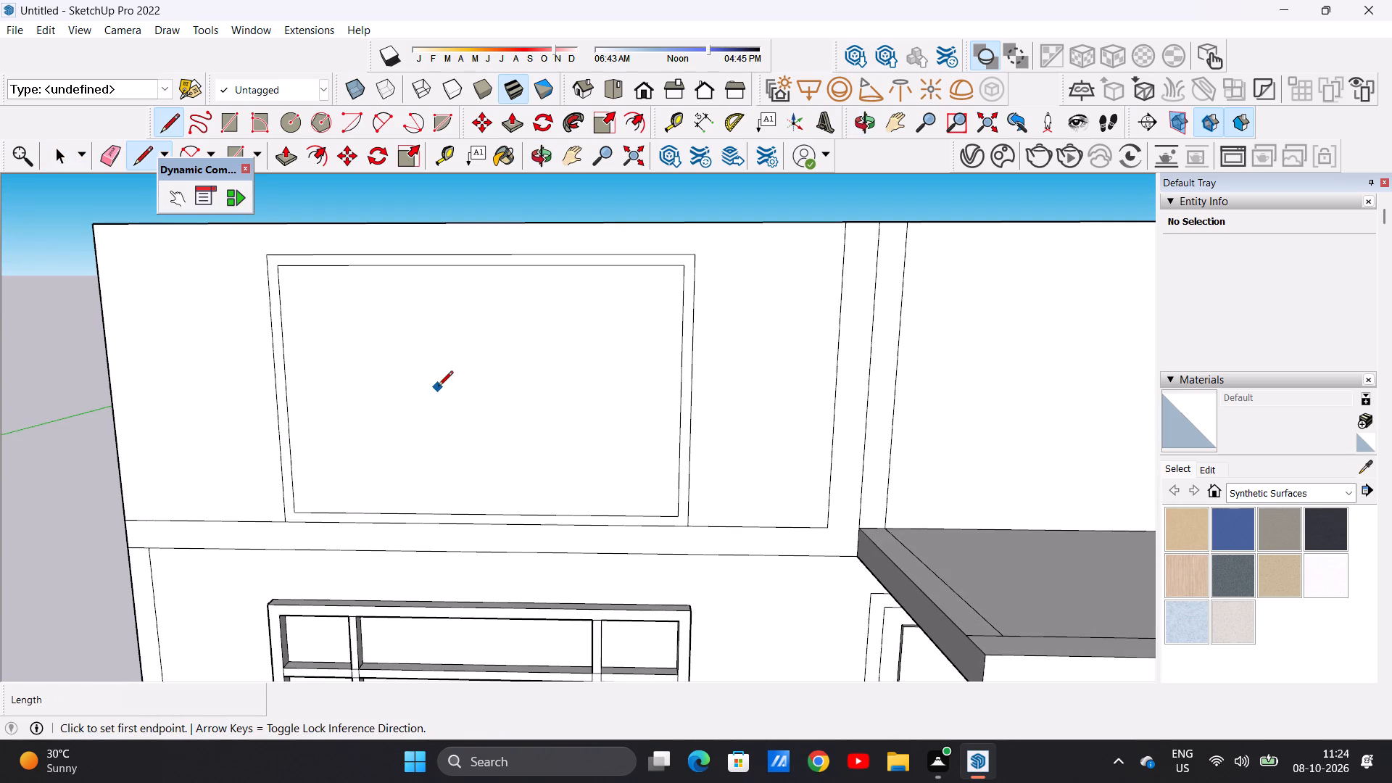
double_click(286, 322)
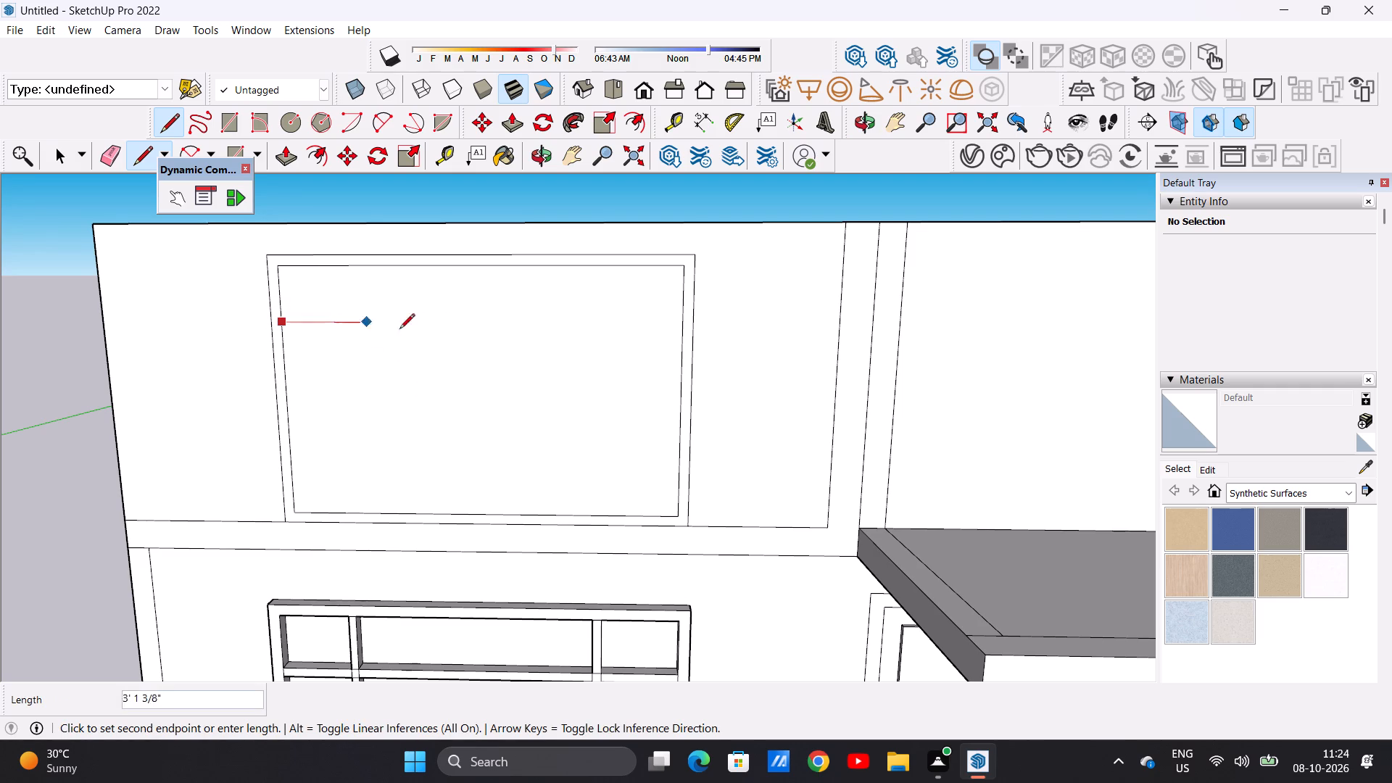
double_click(687, 318)
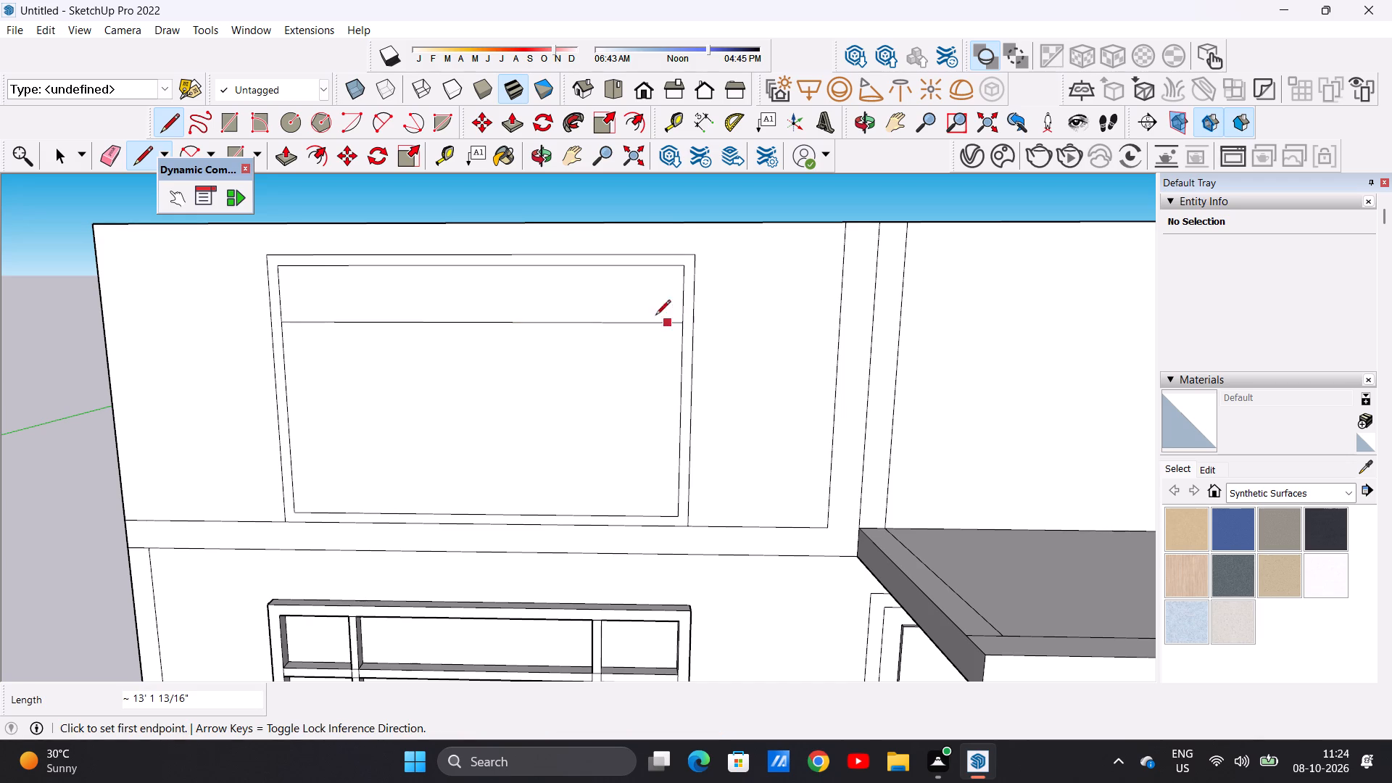
scroll(283, 333, "up", 2)
left_click(286, 331)
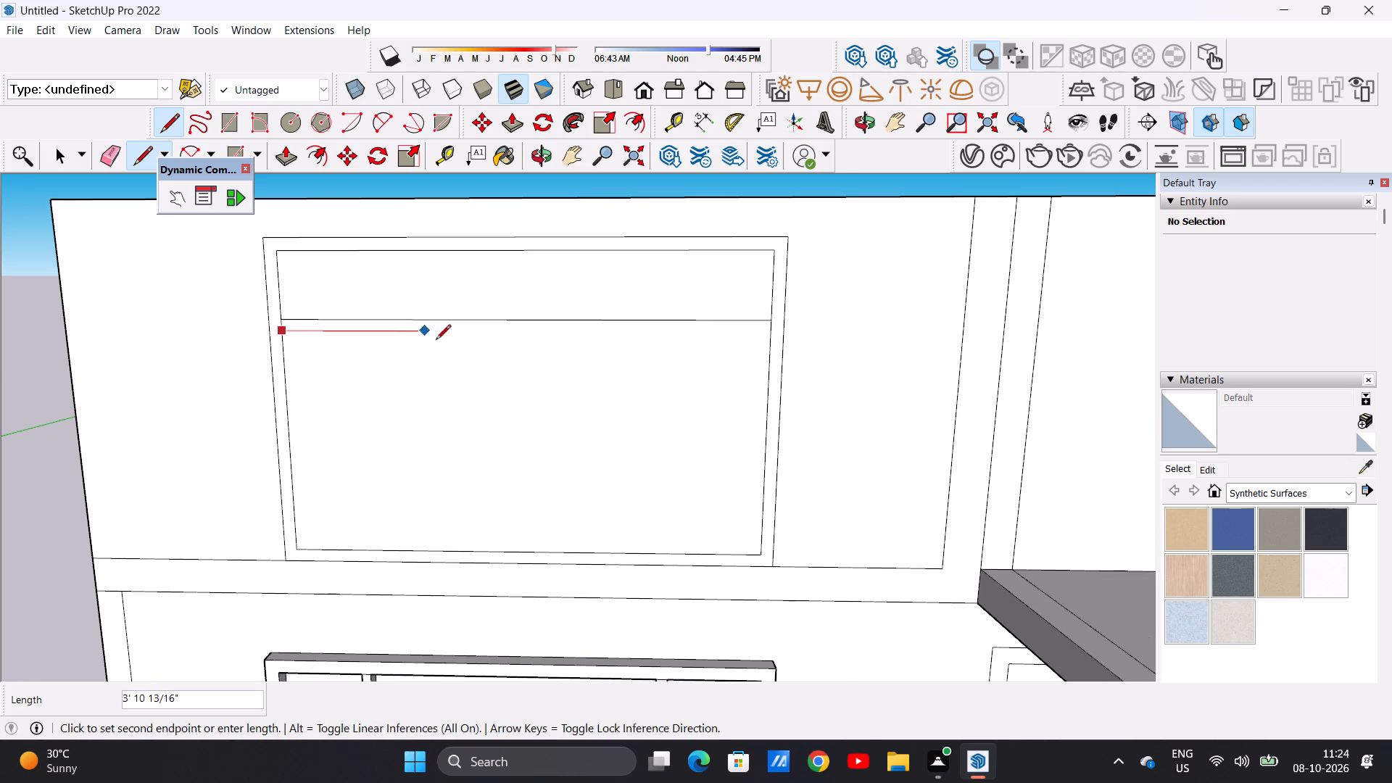
left_click(771, 332)
key("space")
Copy the horizontal transom bar straight down about 4'6" to form a lower bar in the upper window.
left_click(756, 326)
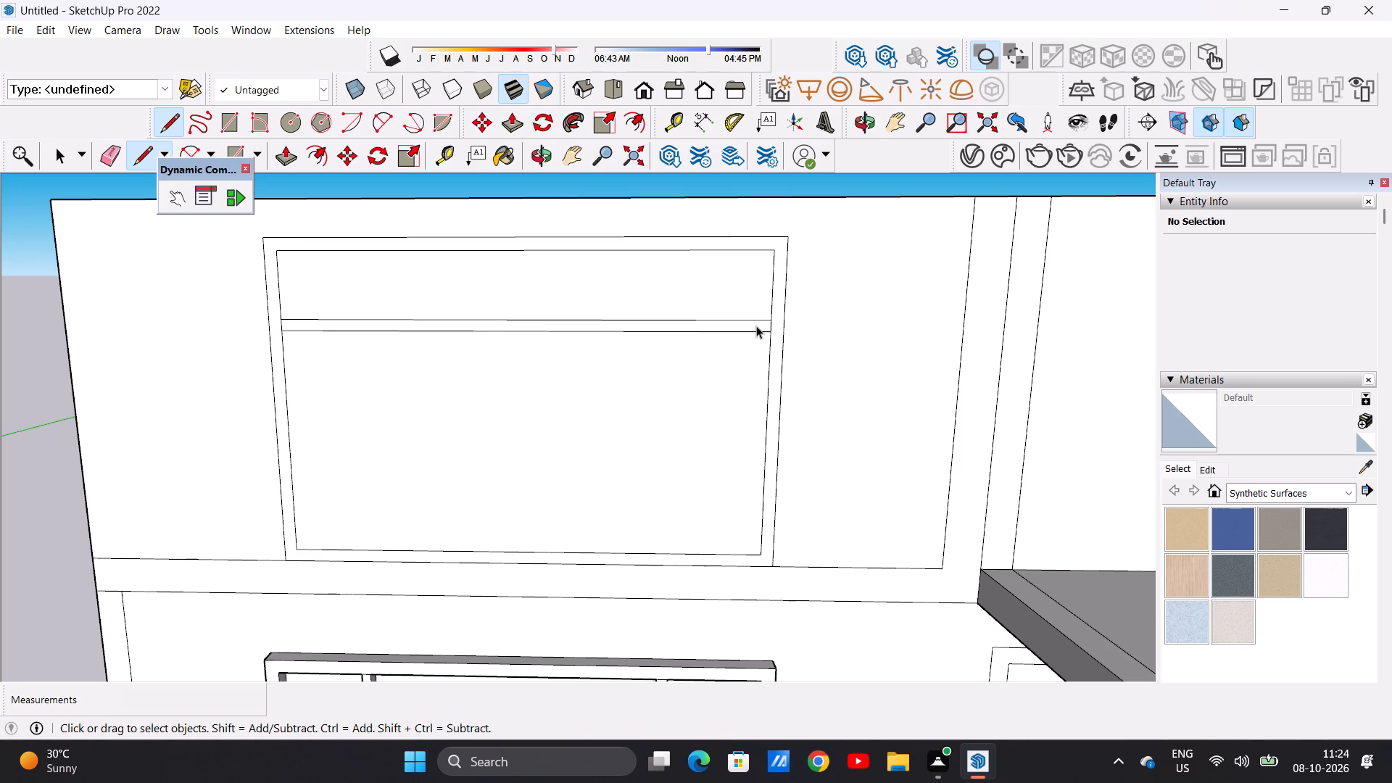
left_click(756, 326)
key("m")
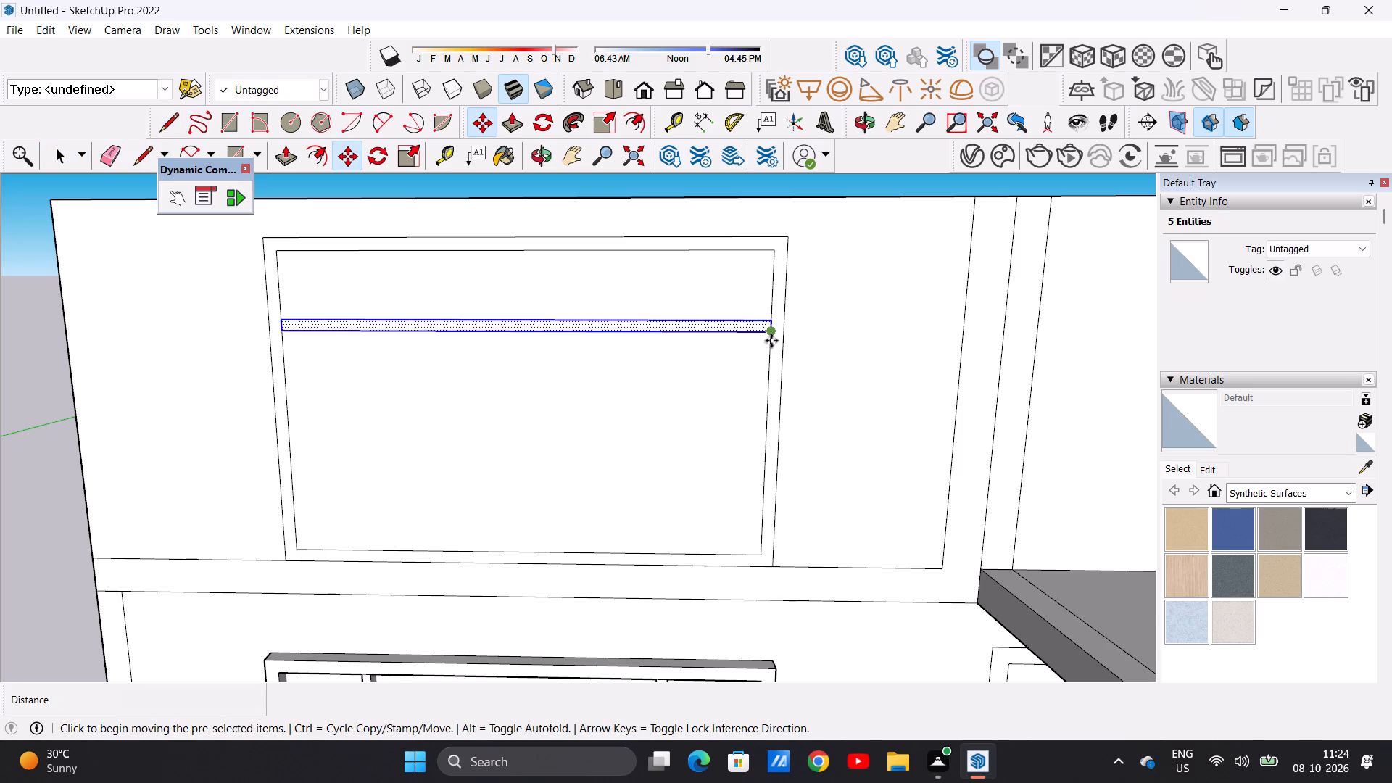
left_click(773, 341)
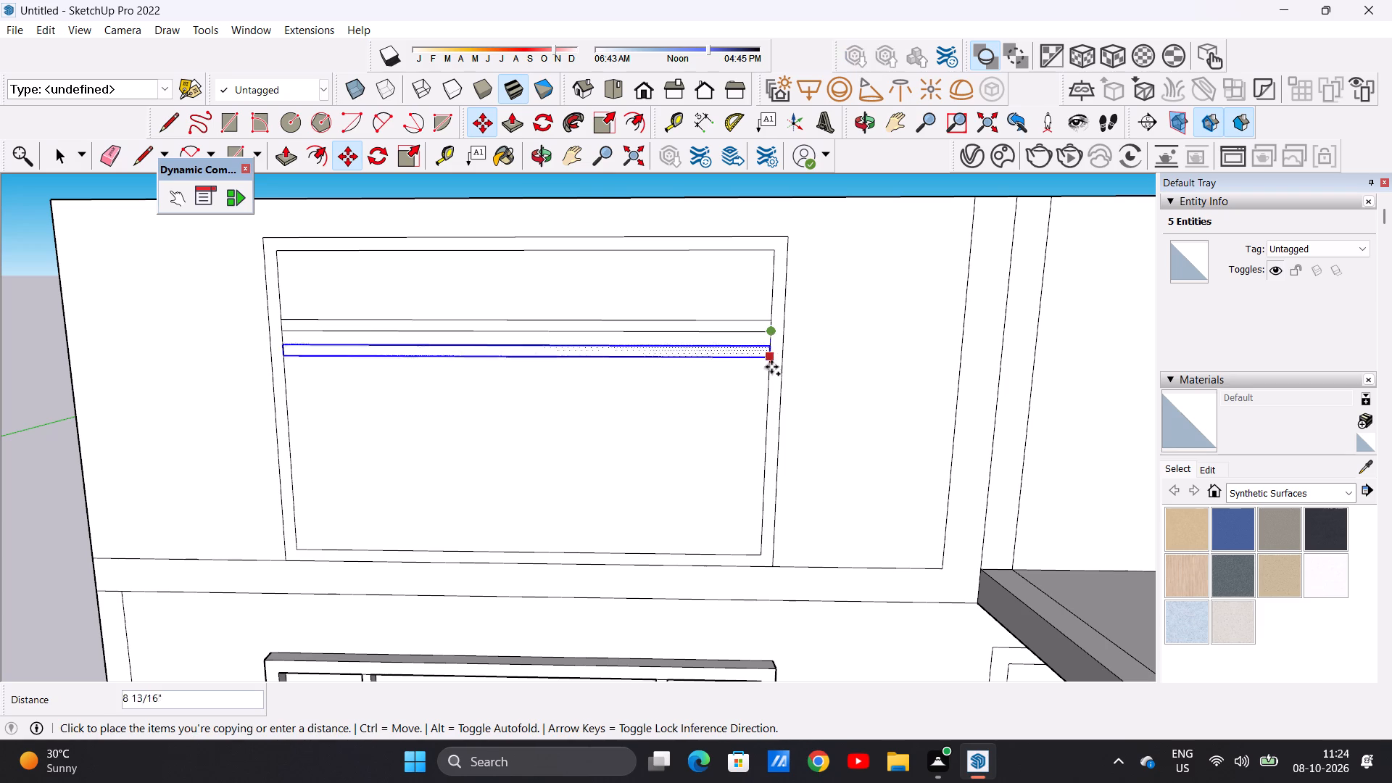
left_click(762, 496)
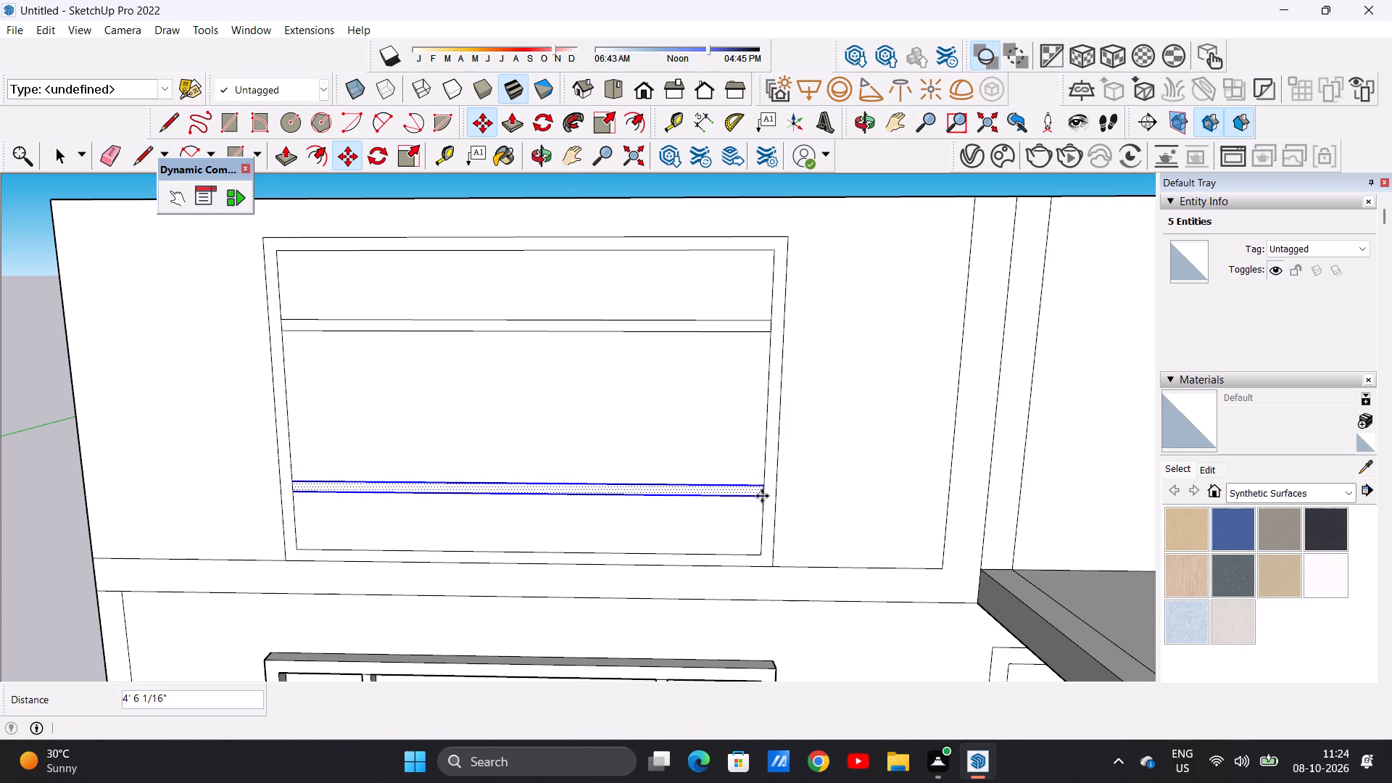
key("space")
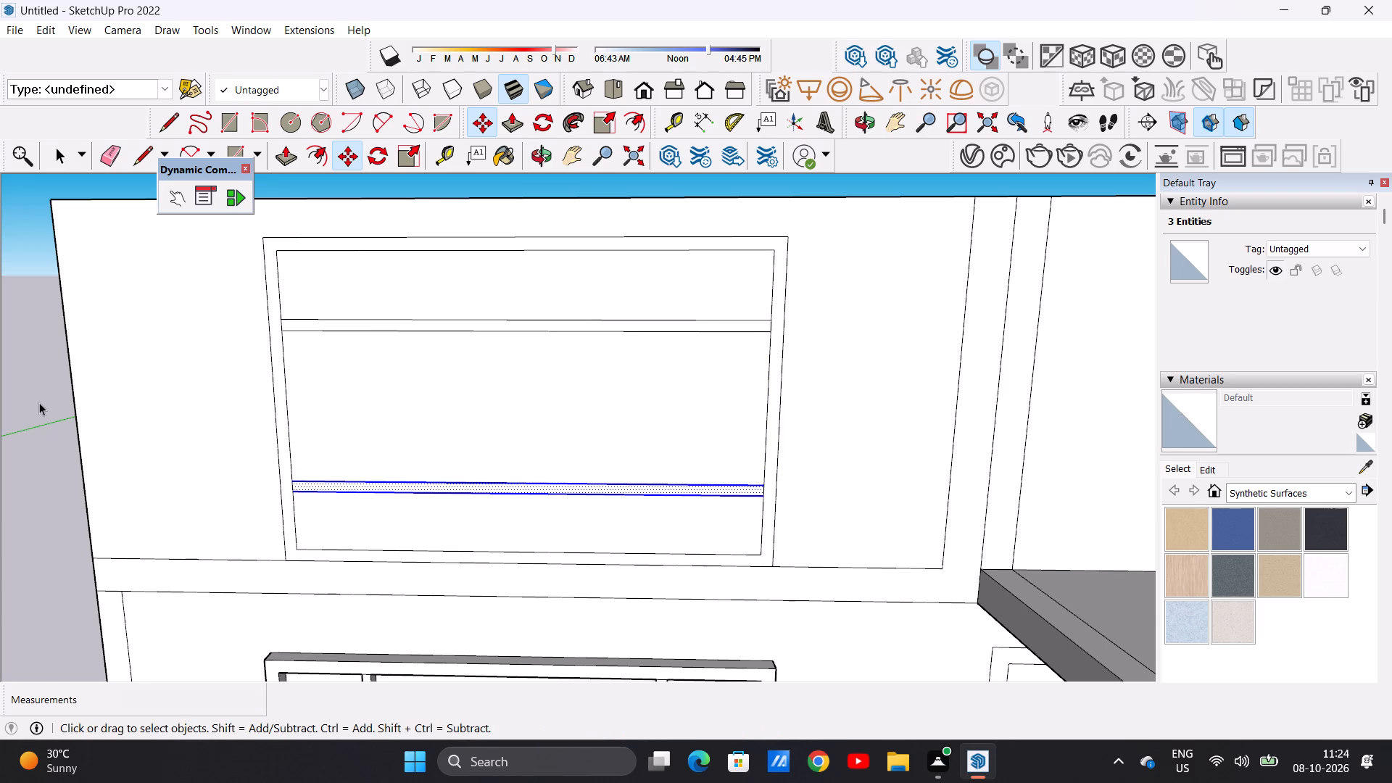
left_click(41, 391)
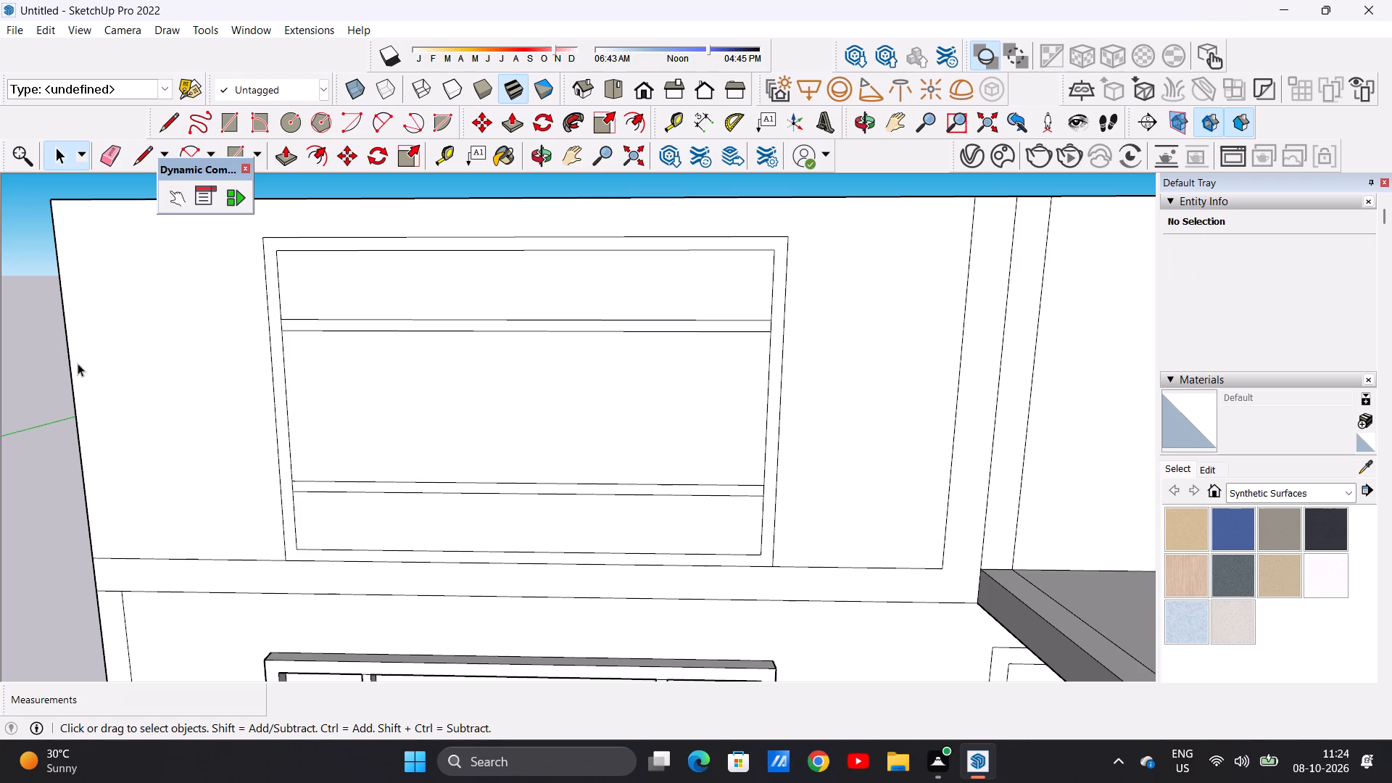
Draw two vertical lines about 8'4" long and about 4" apart near the window's left side, spanning the inner frame as a mullion.
key("l")
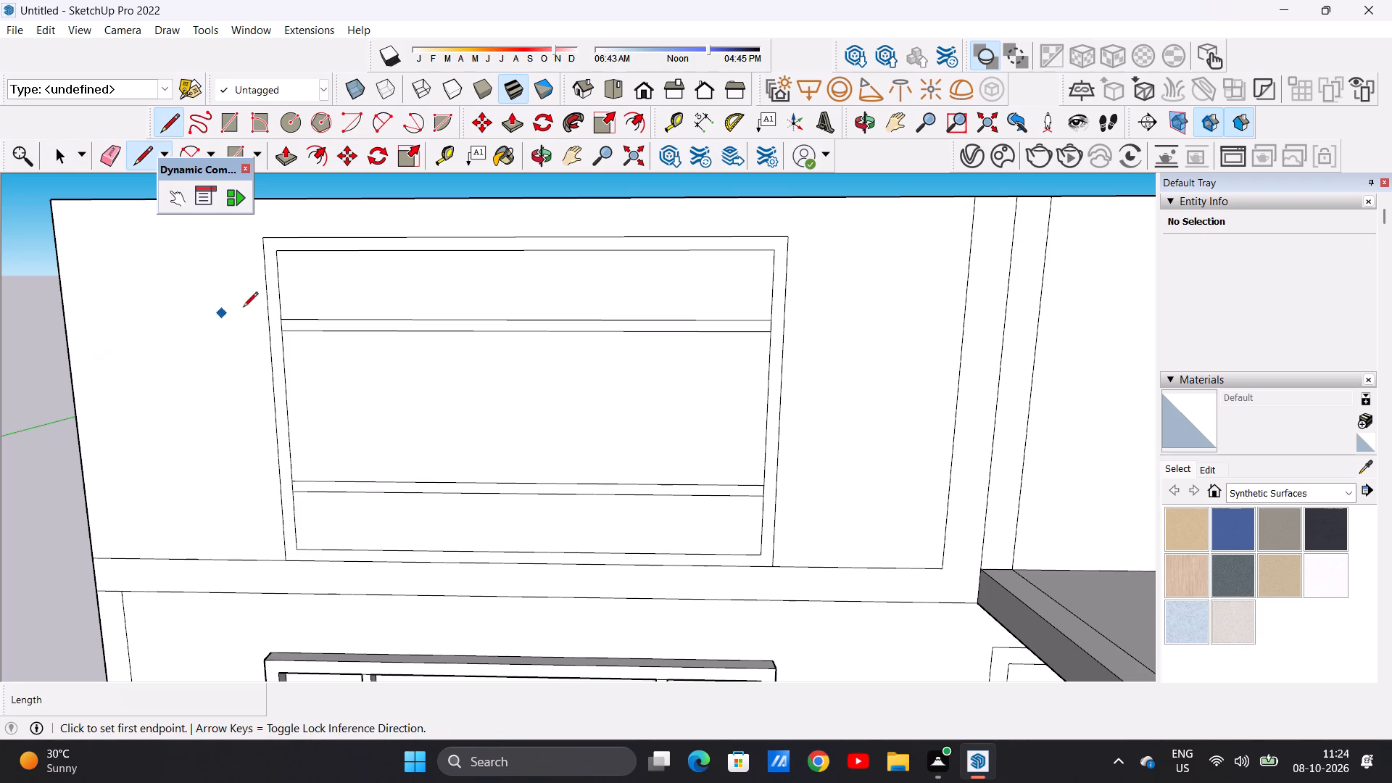
left_click(354, 250)
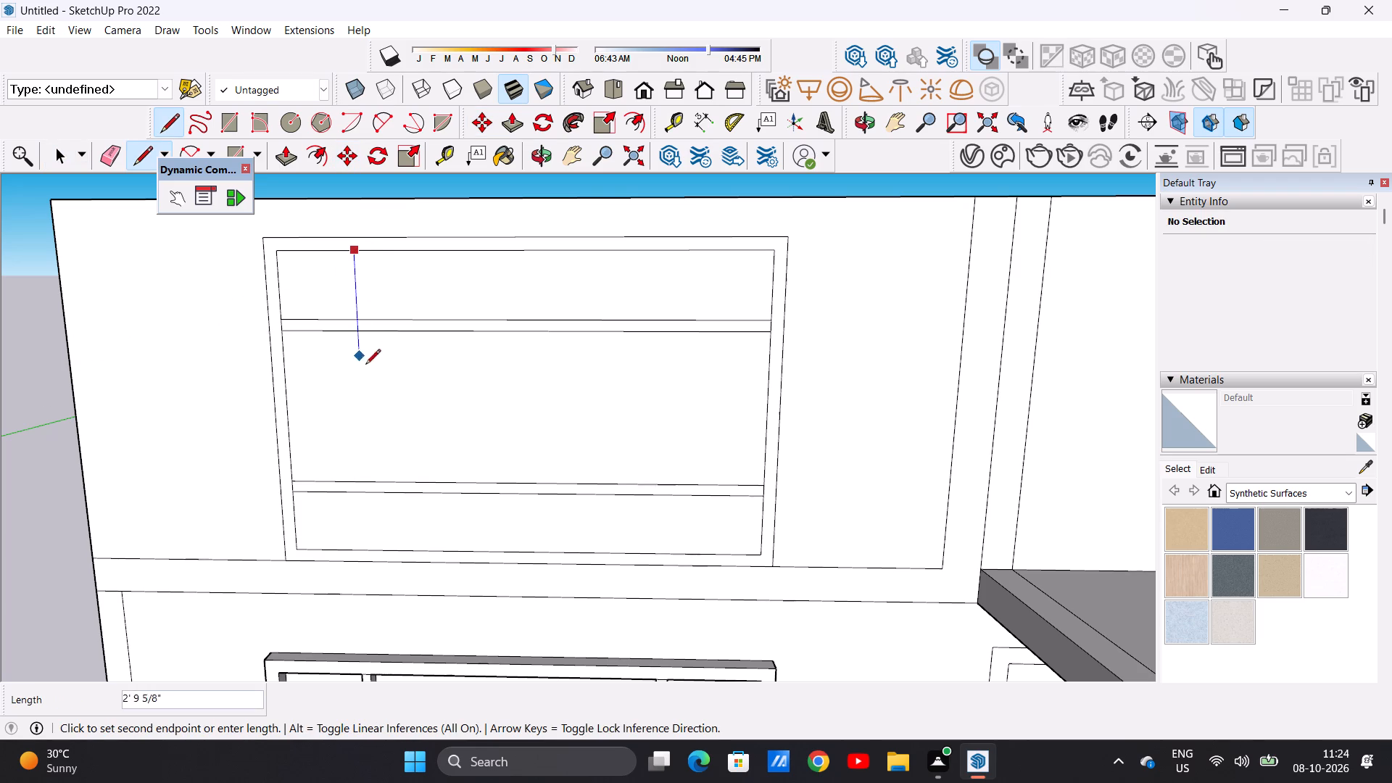
left_click(371, 553)
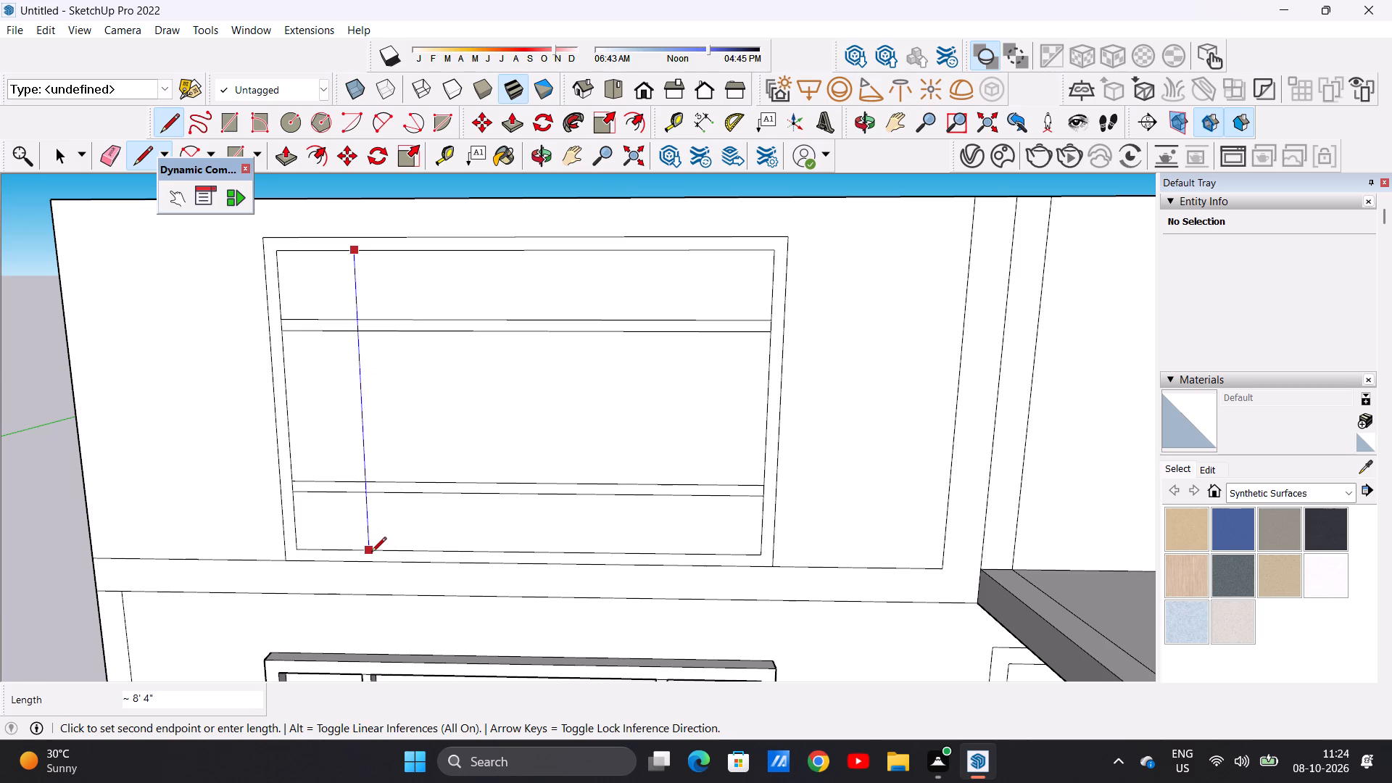
double_click(364, 252)
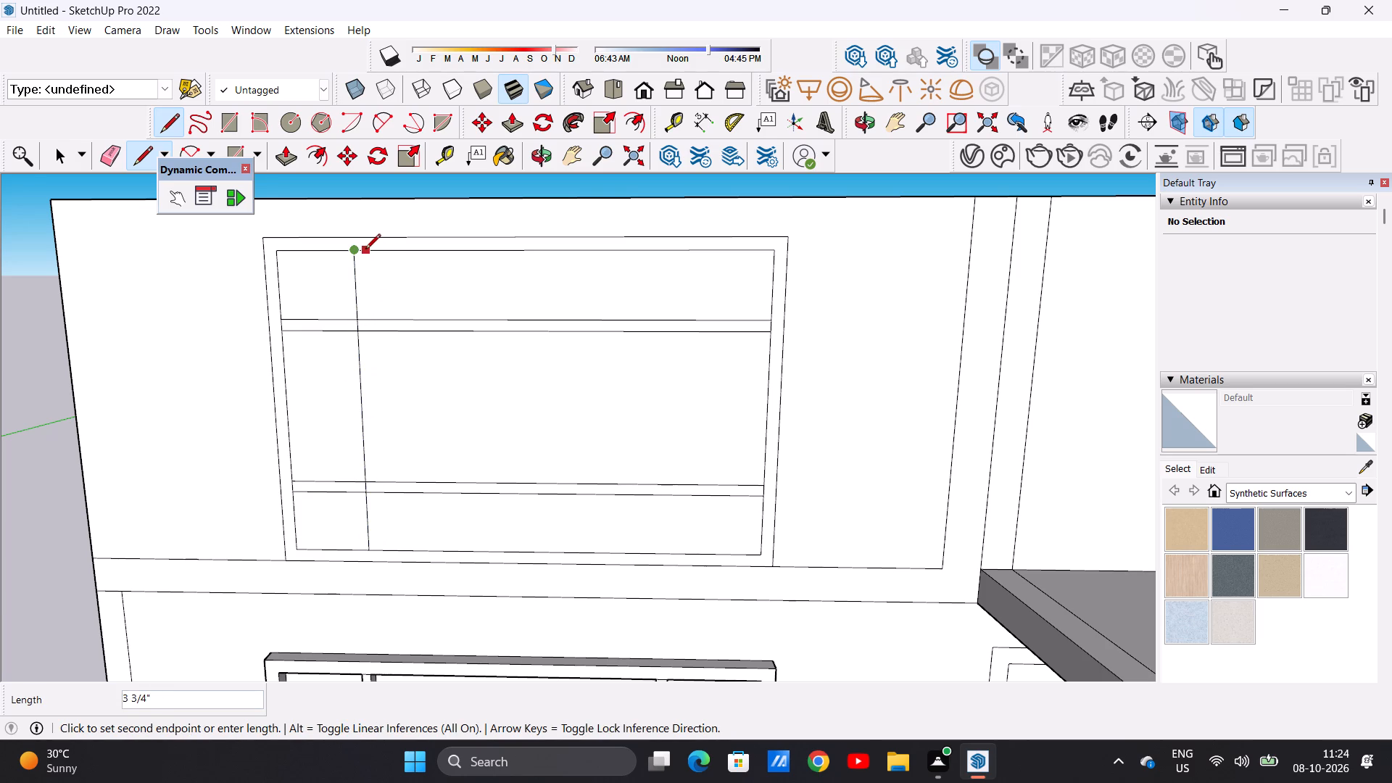
double_click(365, 246)
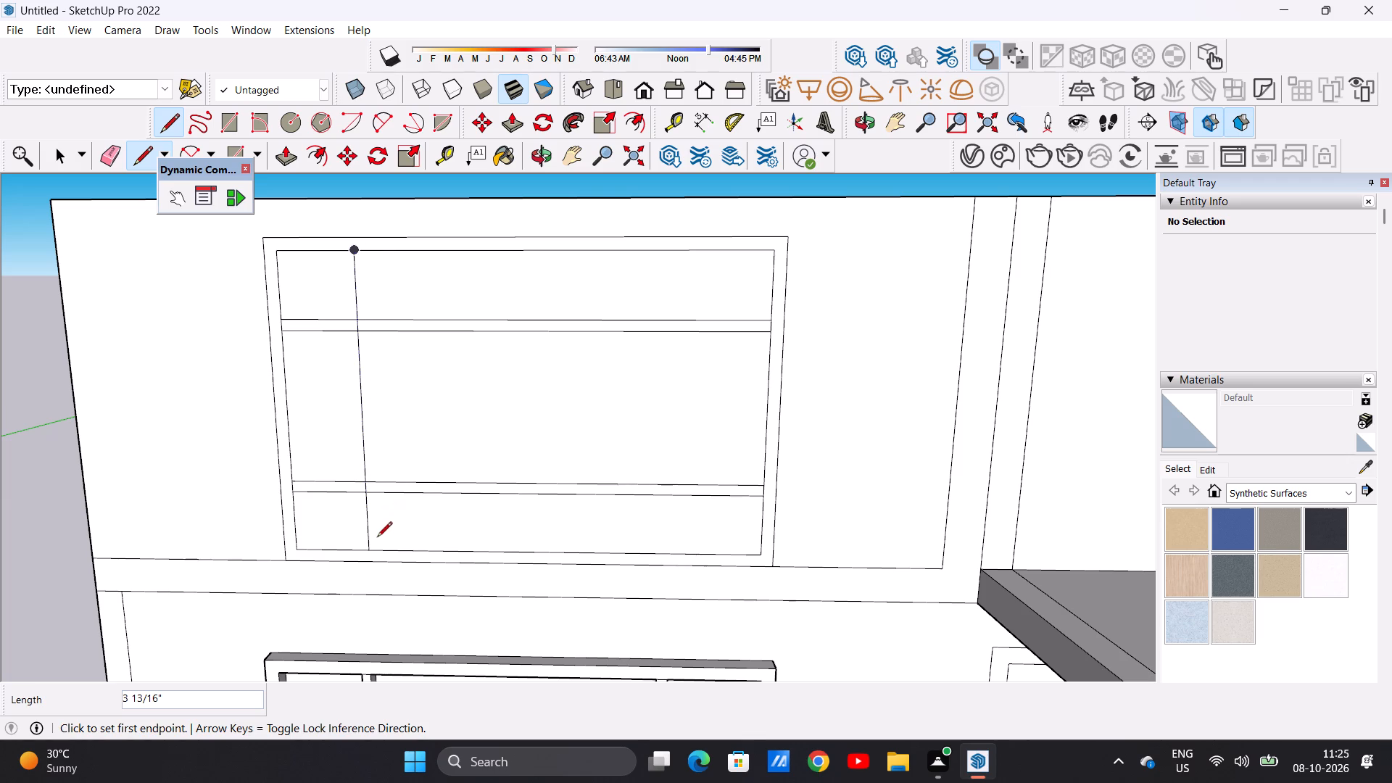
left_click(381, 554)
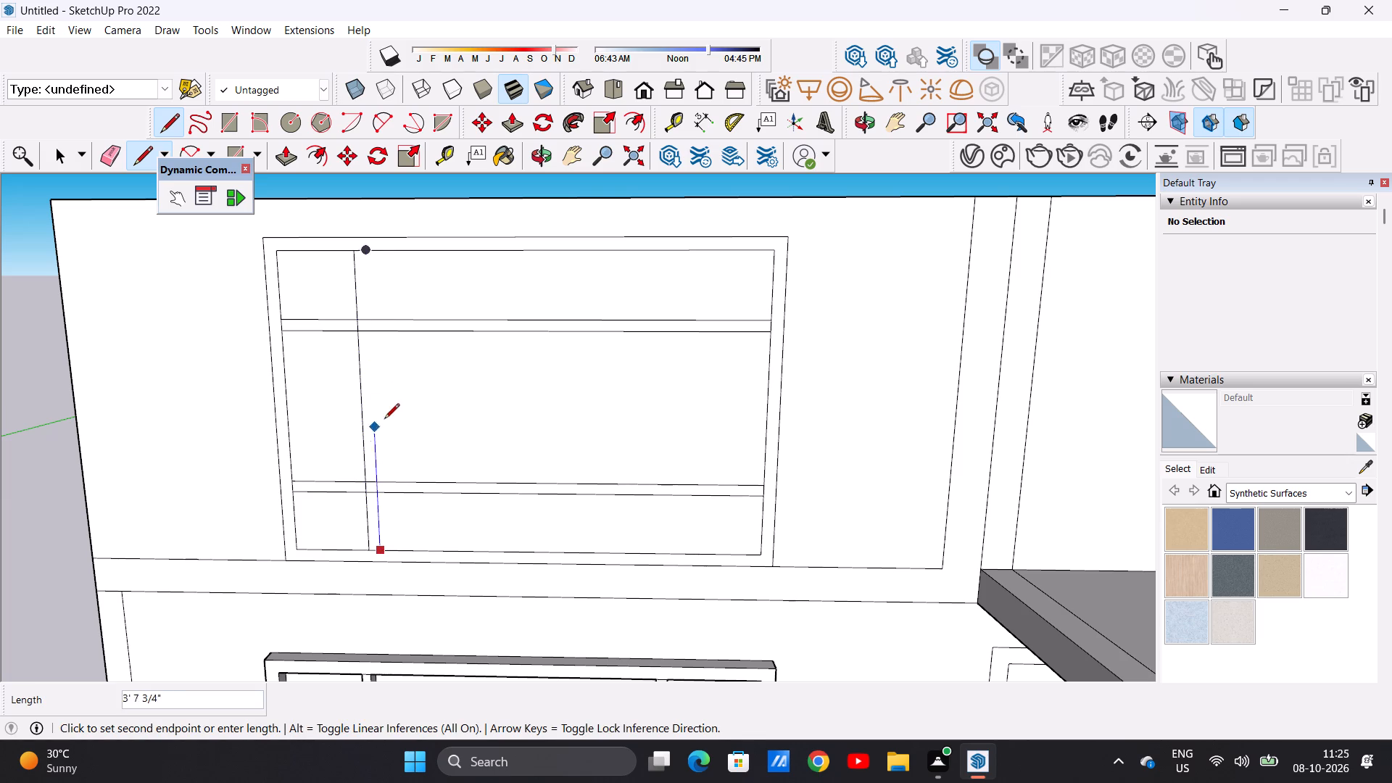
left_click(371, 251)
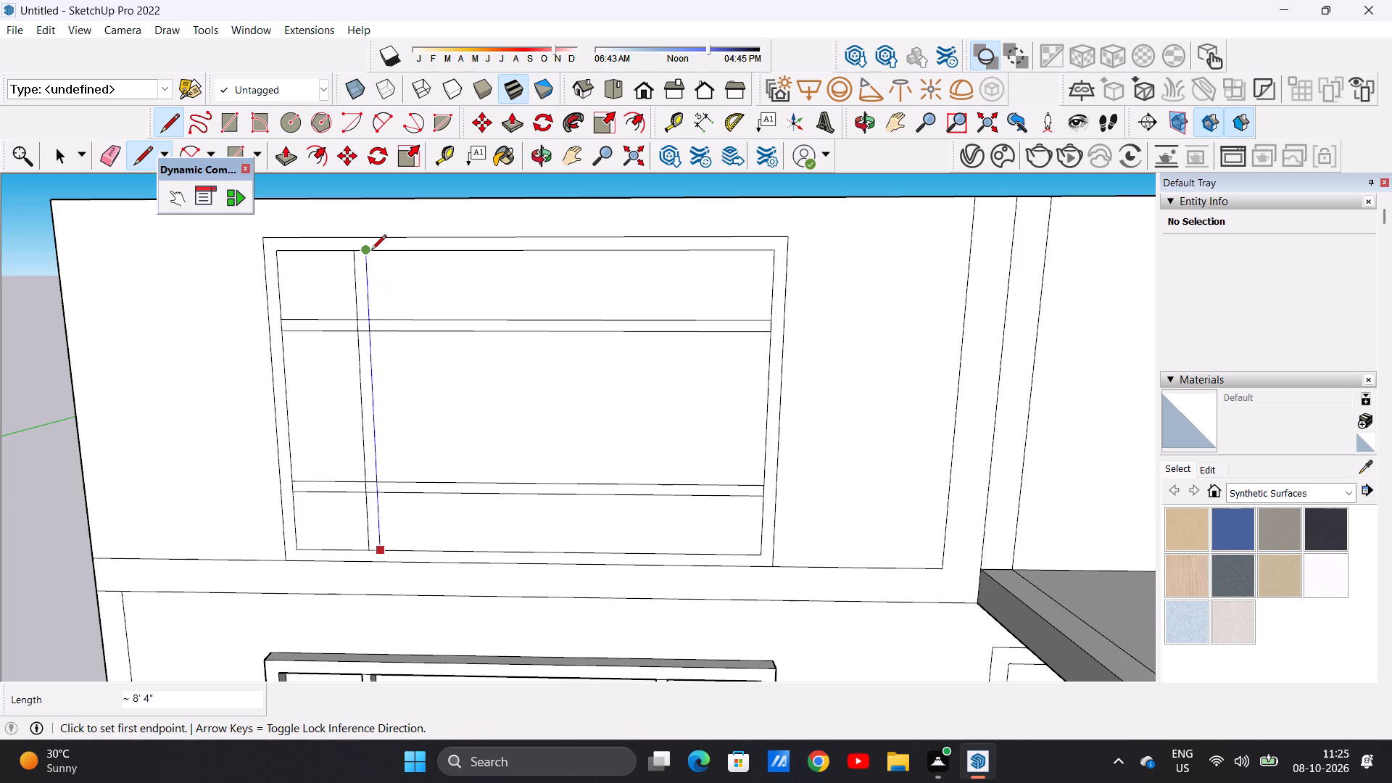
key("space")
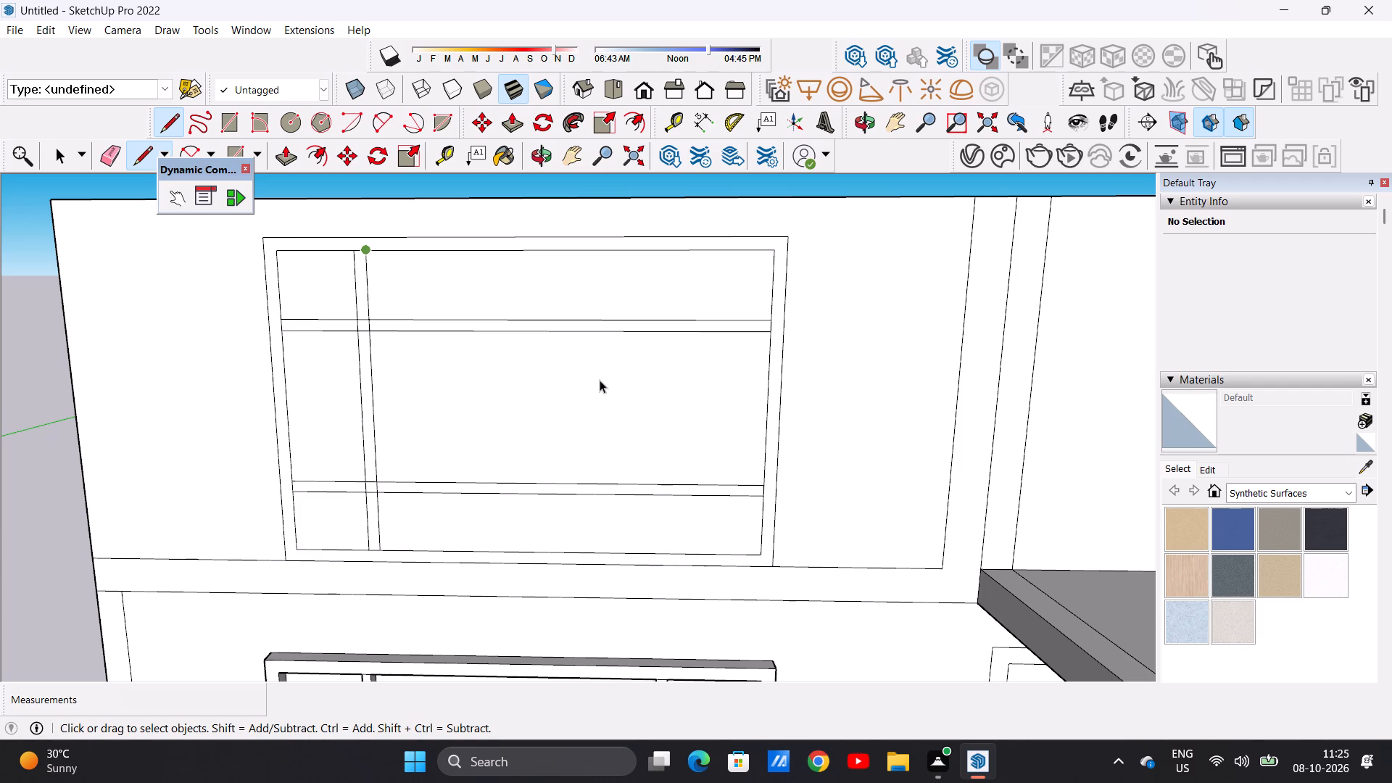
Draw two closely spaced vertical lines about 8'4" long near the window's right side, spanning the inner frame as a second mullion.
key("l")
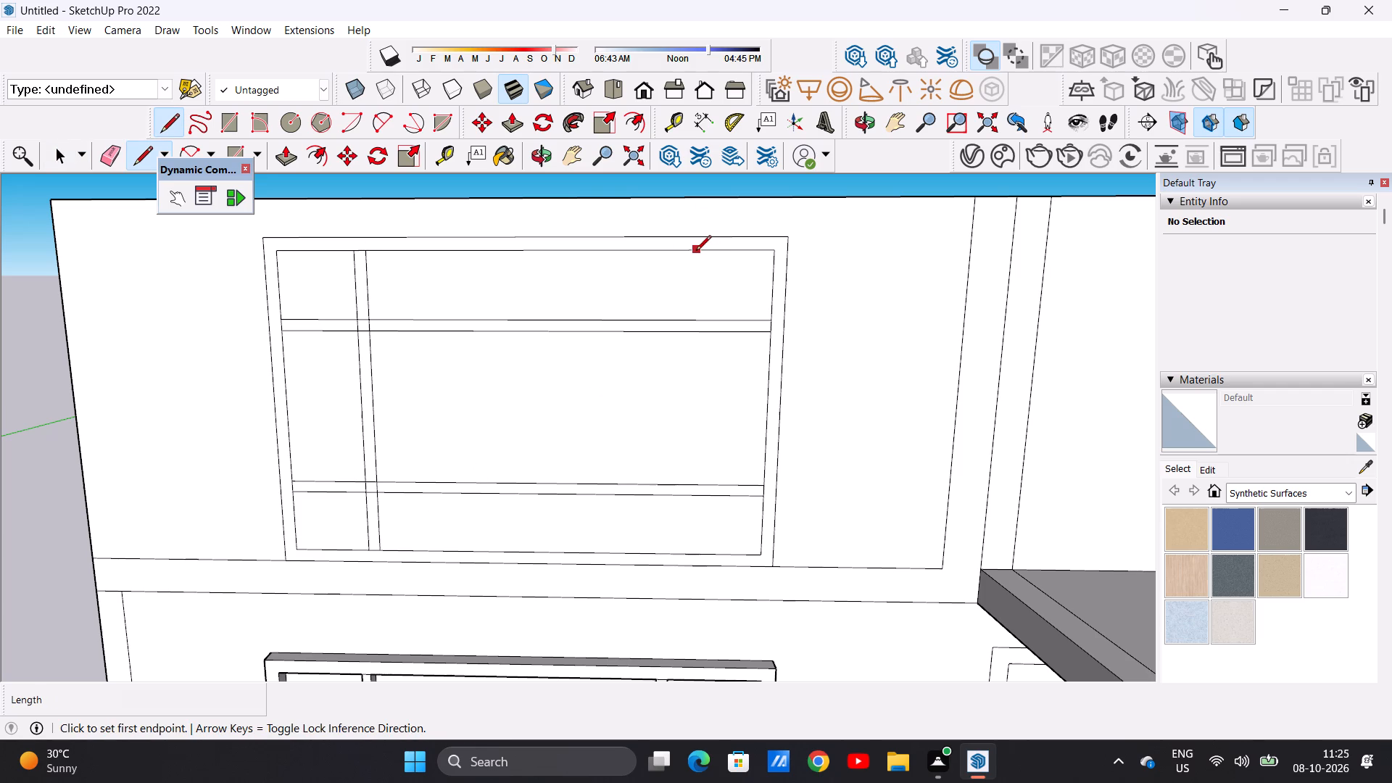
left_click(690, 250)
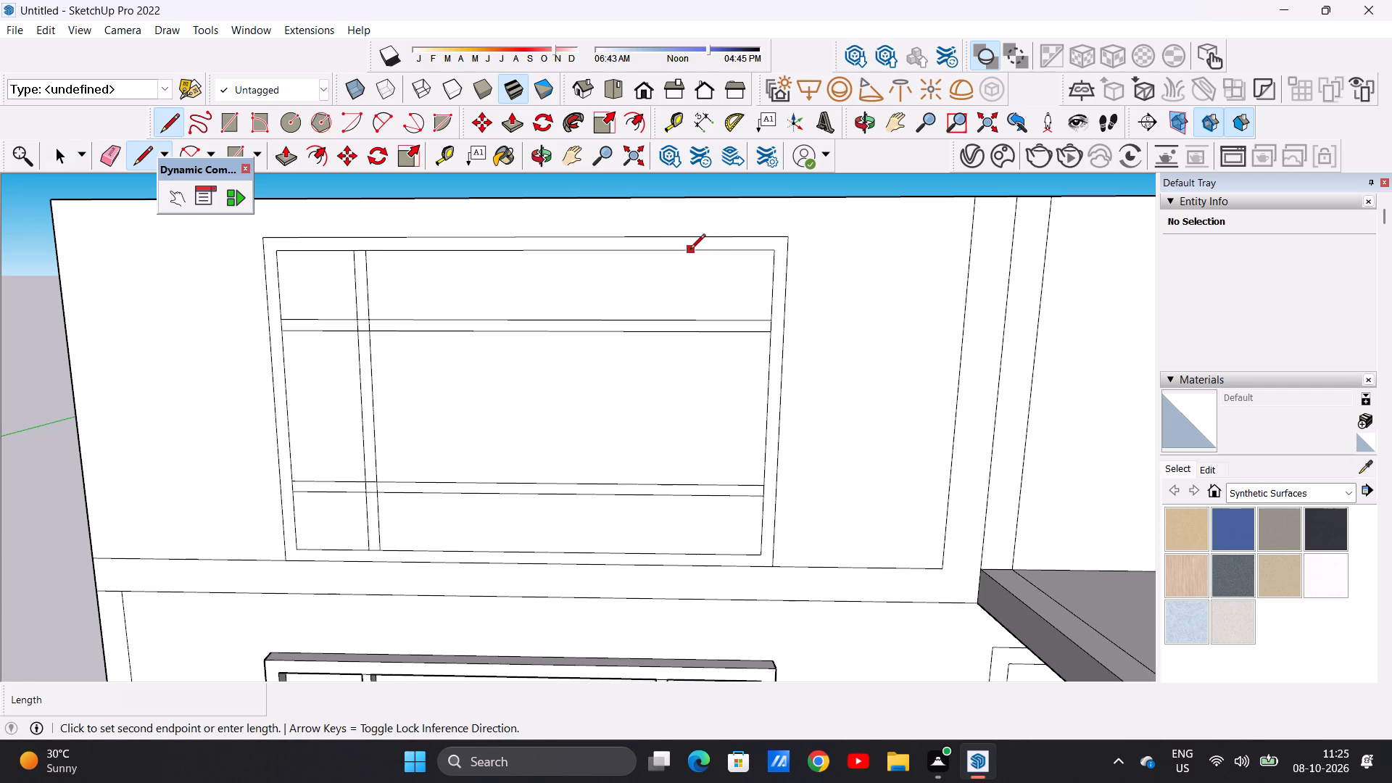
double_click(684, 549)
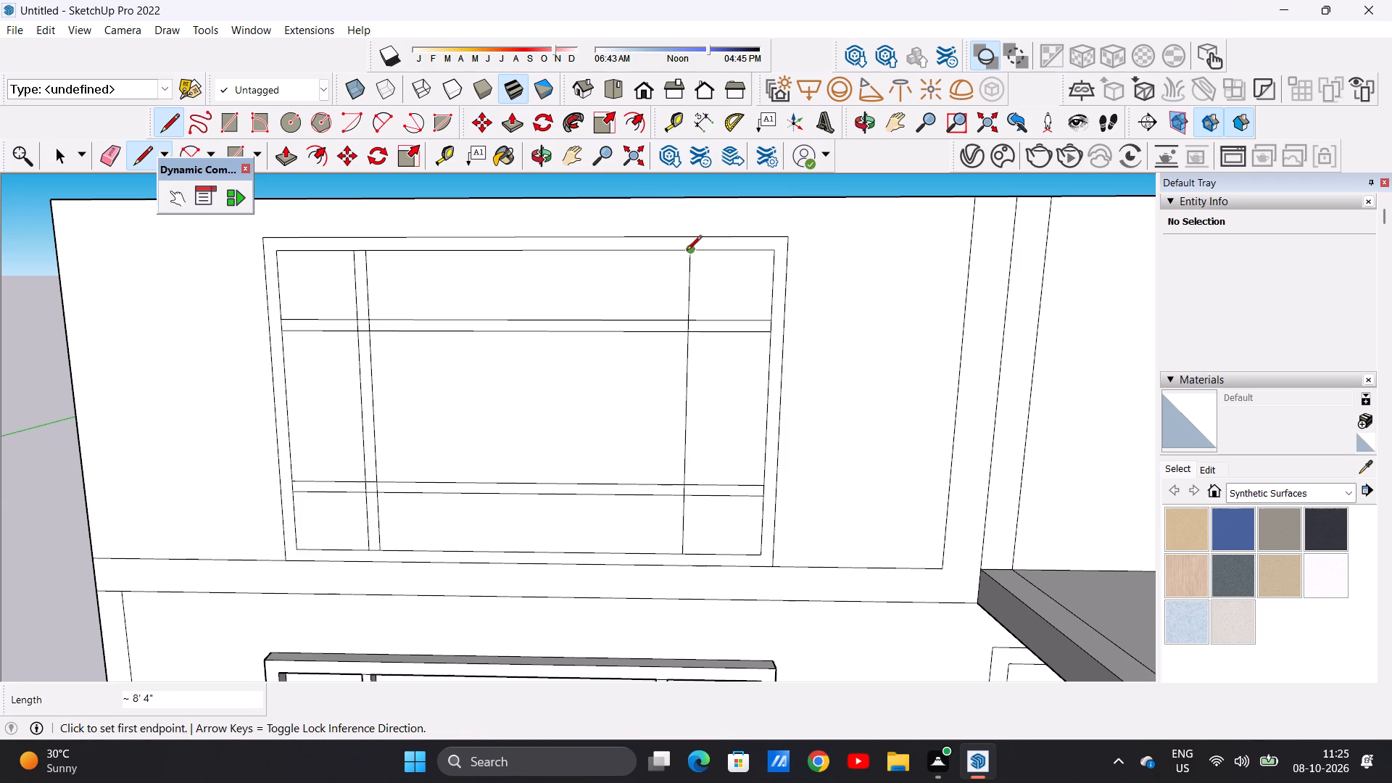
double_click(679, 254)
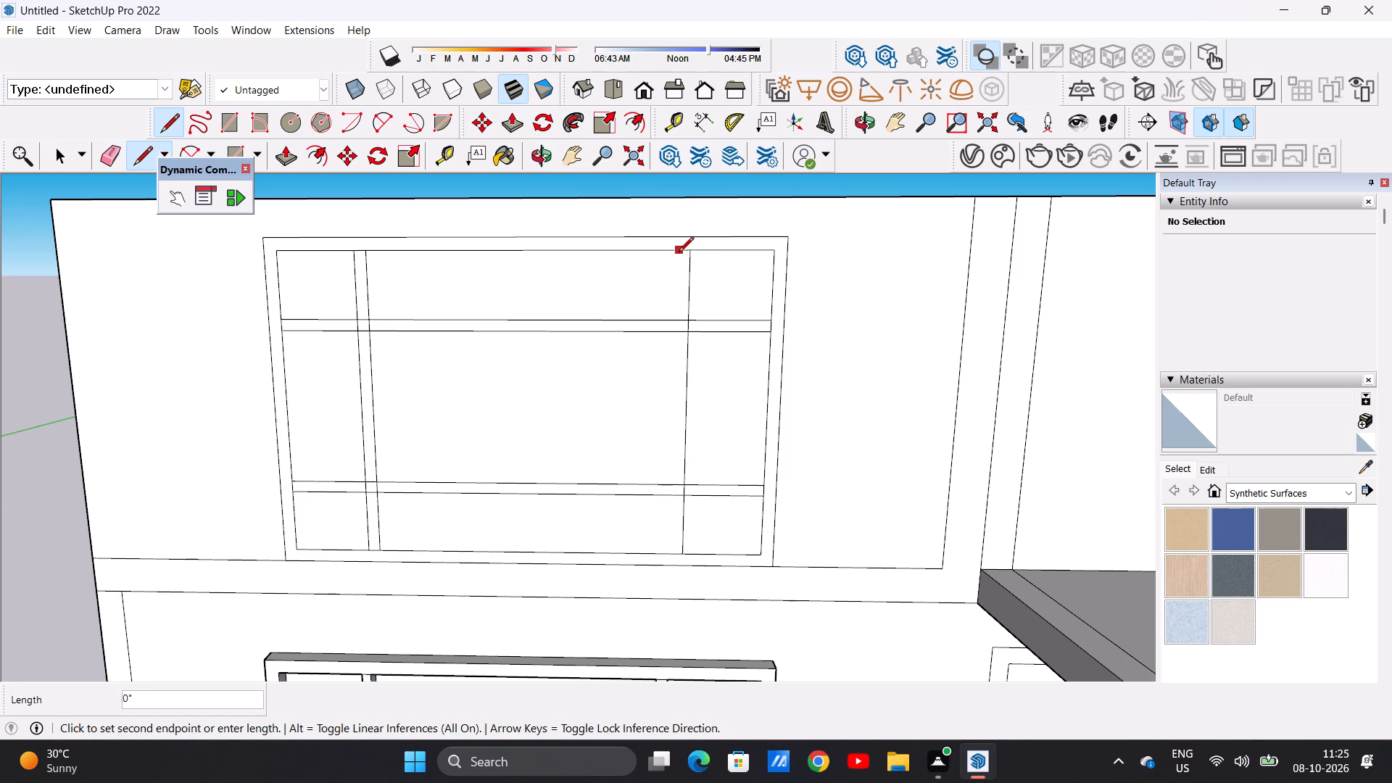
left_click(674, 547)
key("space")
scroll(548, 418, "down", 1)
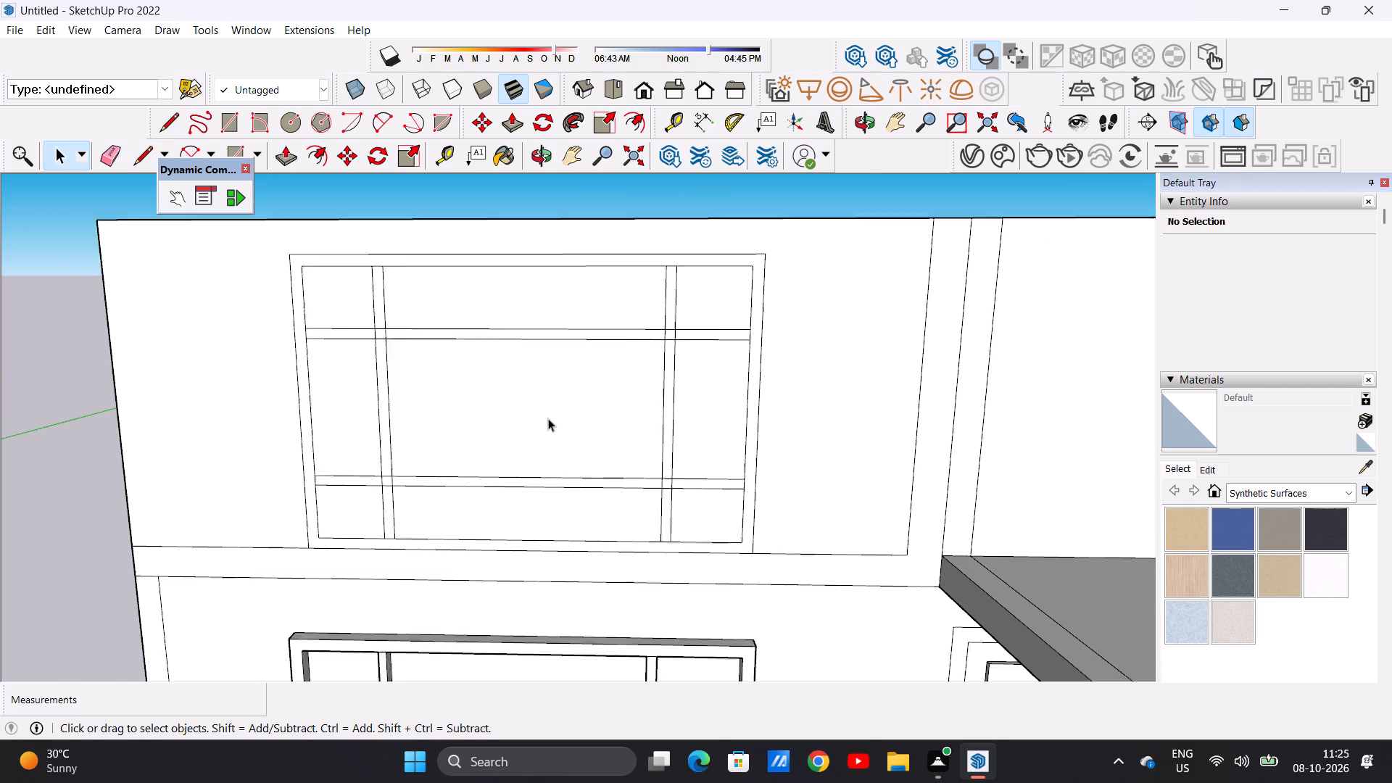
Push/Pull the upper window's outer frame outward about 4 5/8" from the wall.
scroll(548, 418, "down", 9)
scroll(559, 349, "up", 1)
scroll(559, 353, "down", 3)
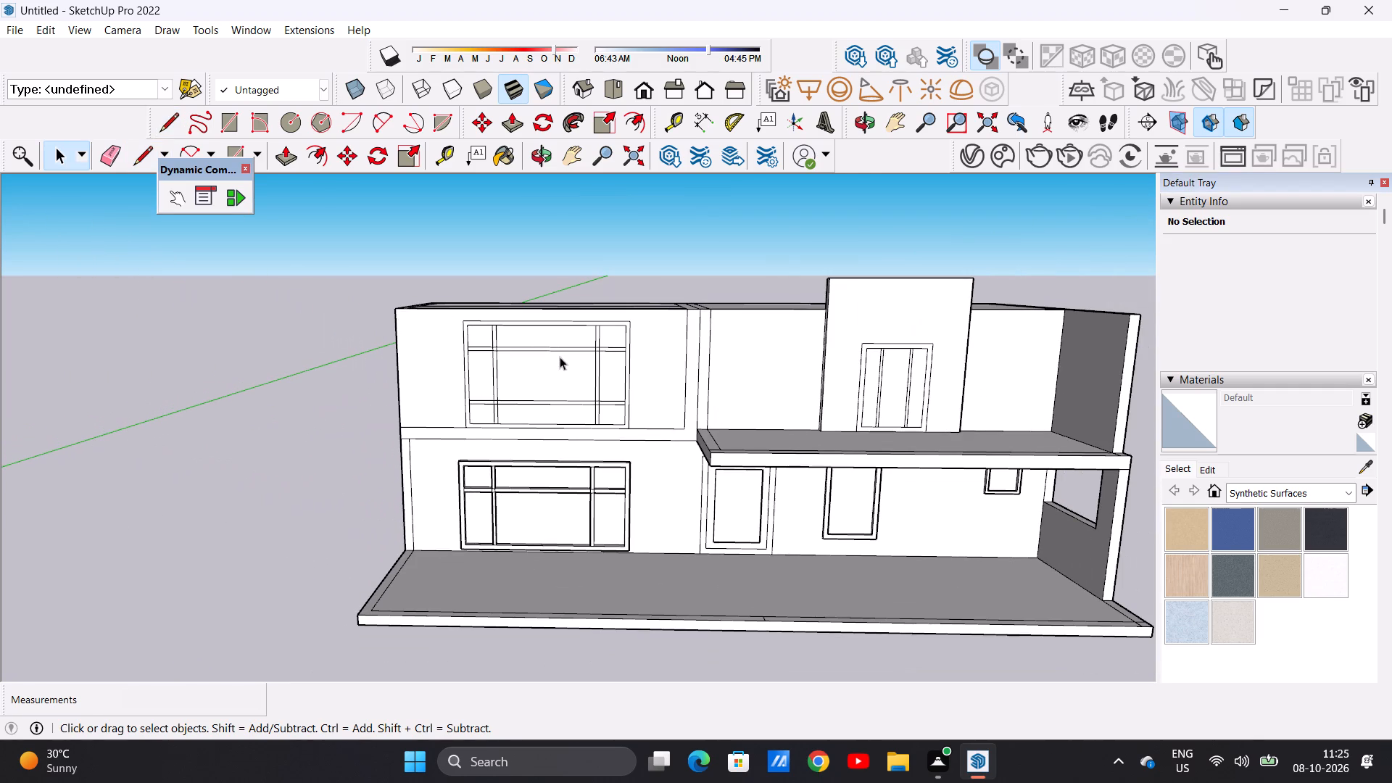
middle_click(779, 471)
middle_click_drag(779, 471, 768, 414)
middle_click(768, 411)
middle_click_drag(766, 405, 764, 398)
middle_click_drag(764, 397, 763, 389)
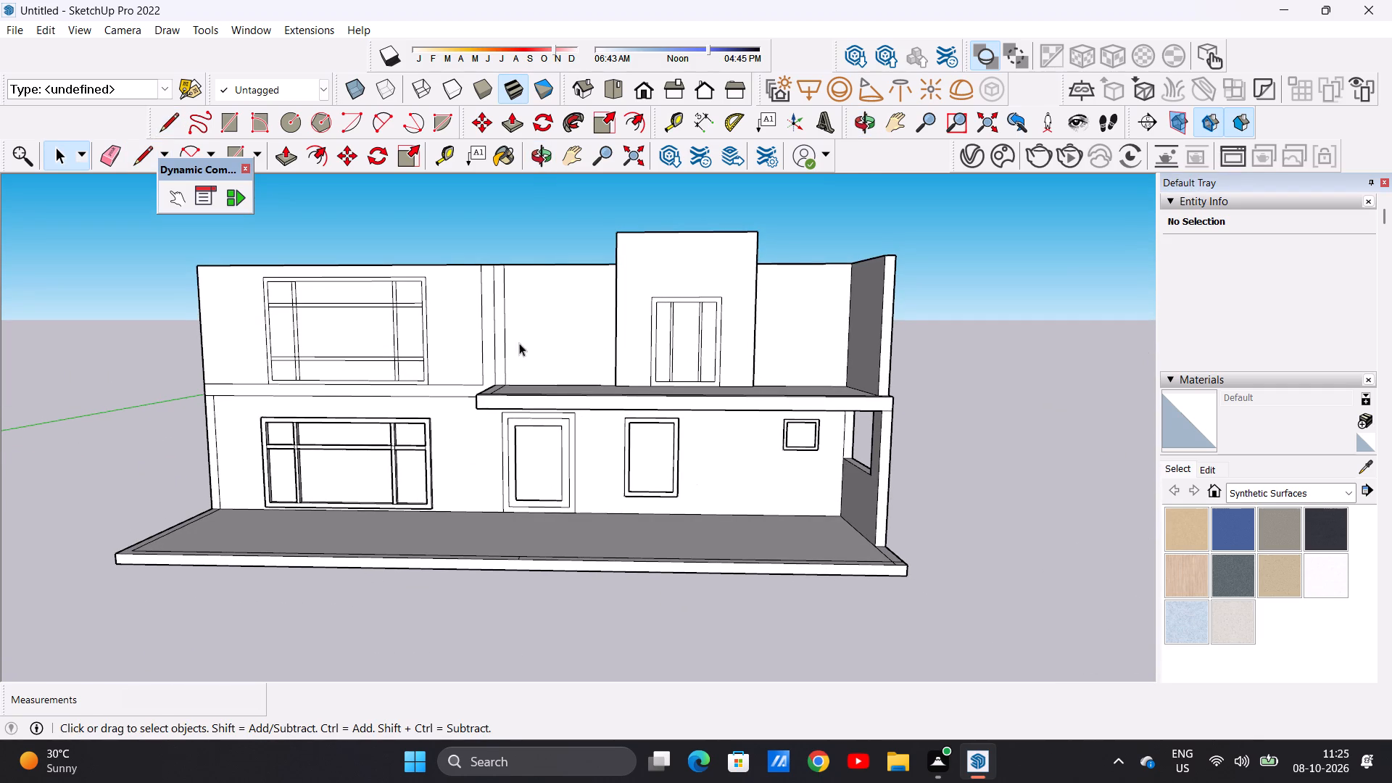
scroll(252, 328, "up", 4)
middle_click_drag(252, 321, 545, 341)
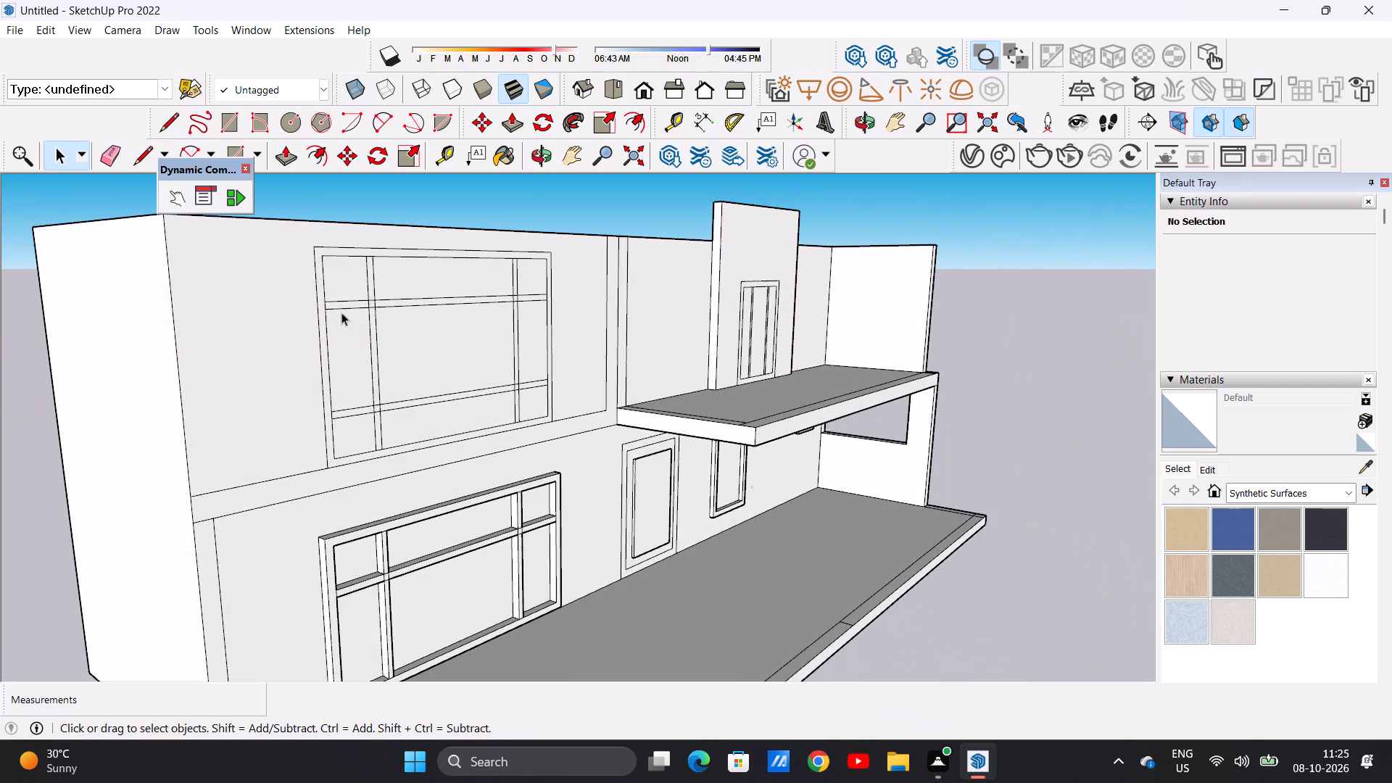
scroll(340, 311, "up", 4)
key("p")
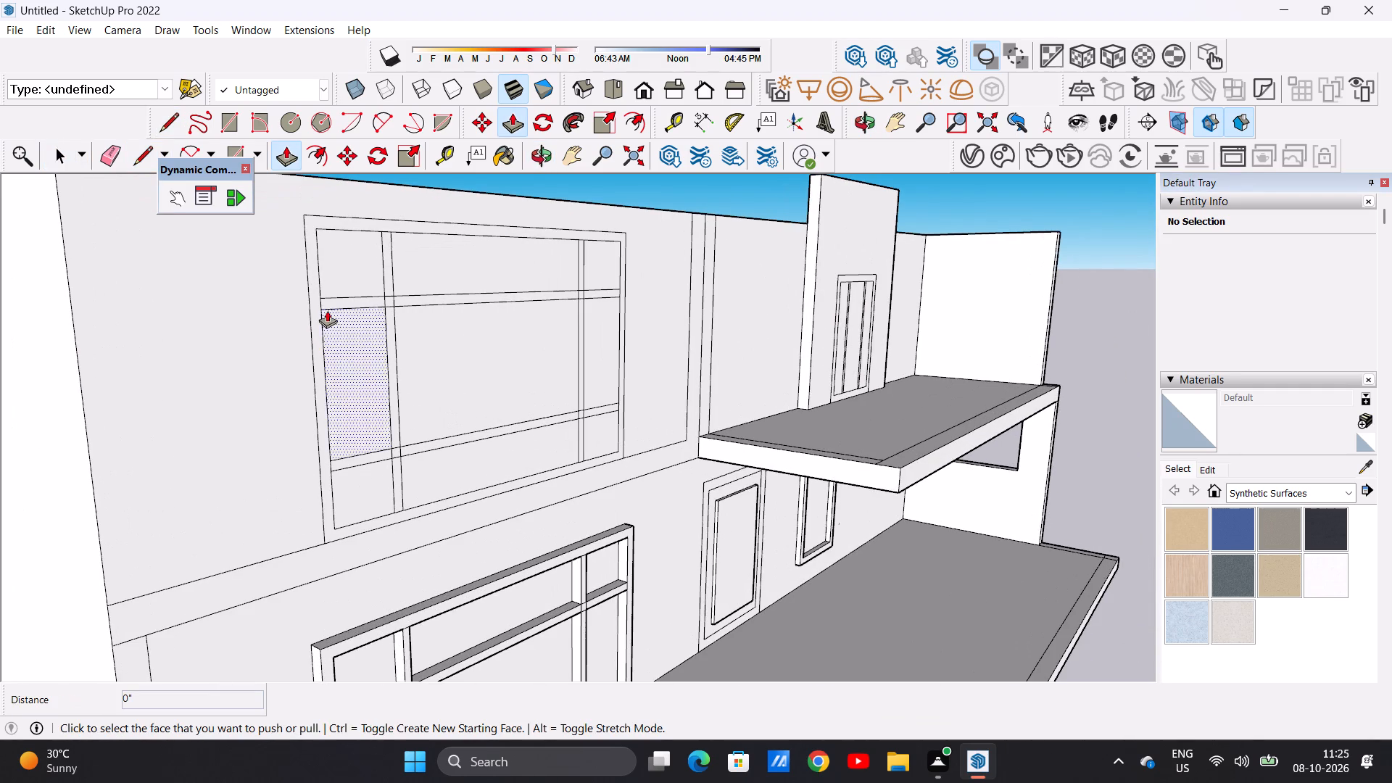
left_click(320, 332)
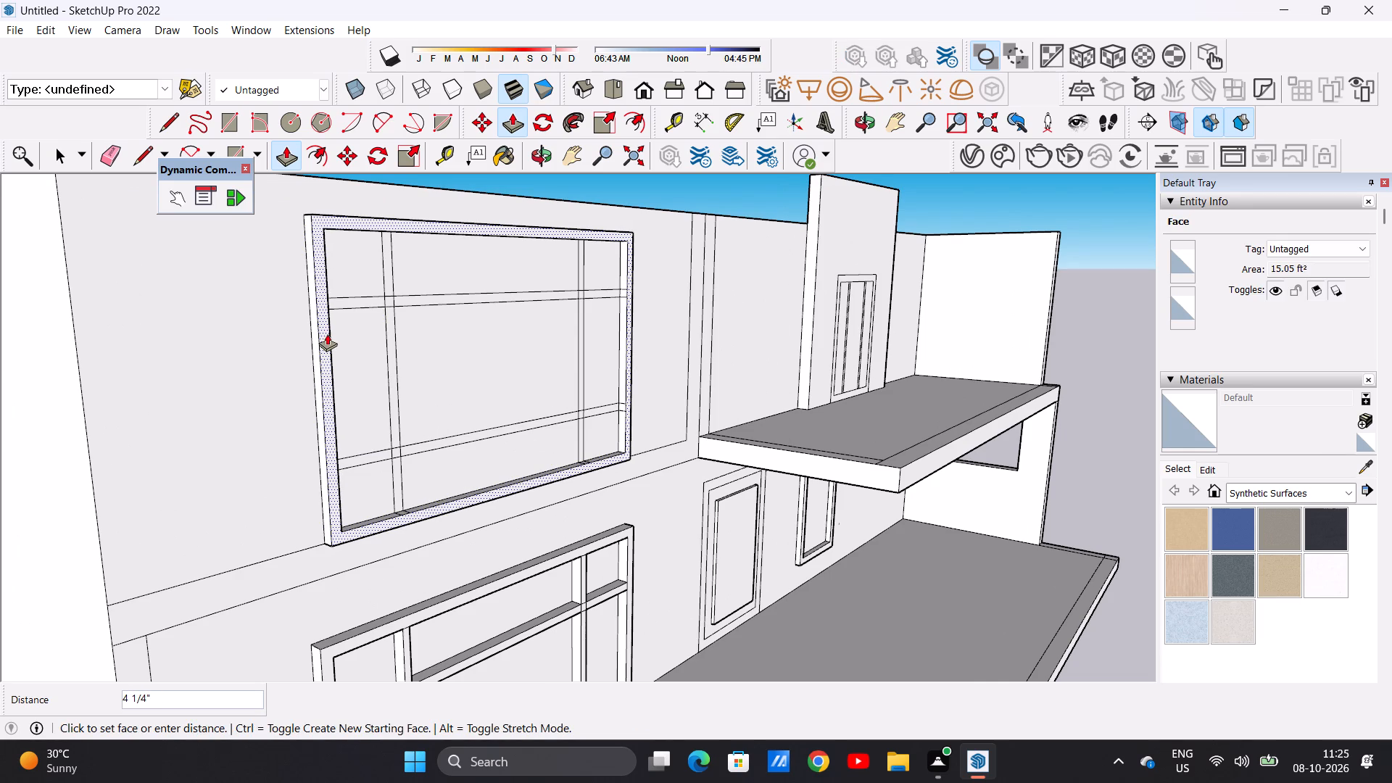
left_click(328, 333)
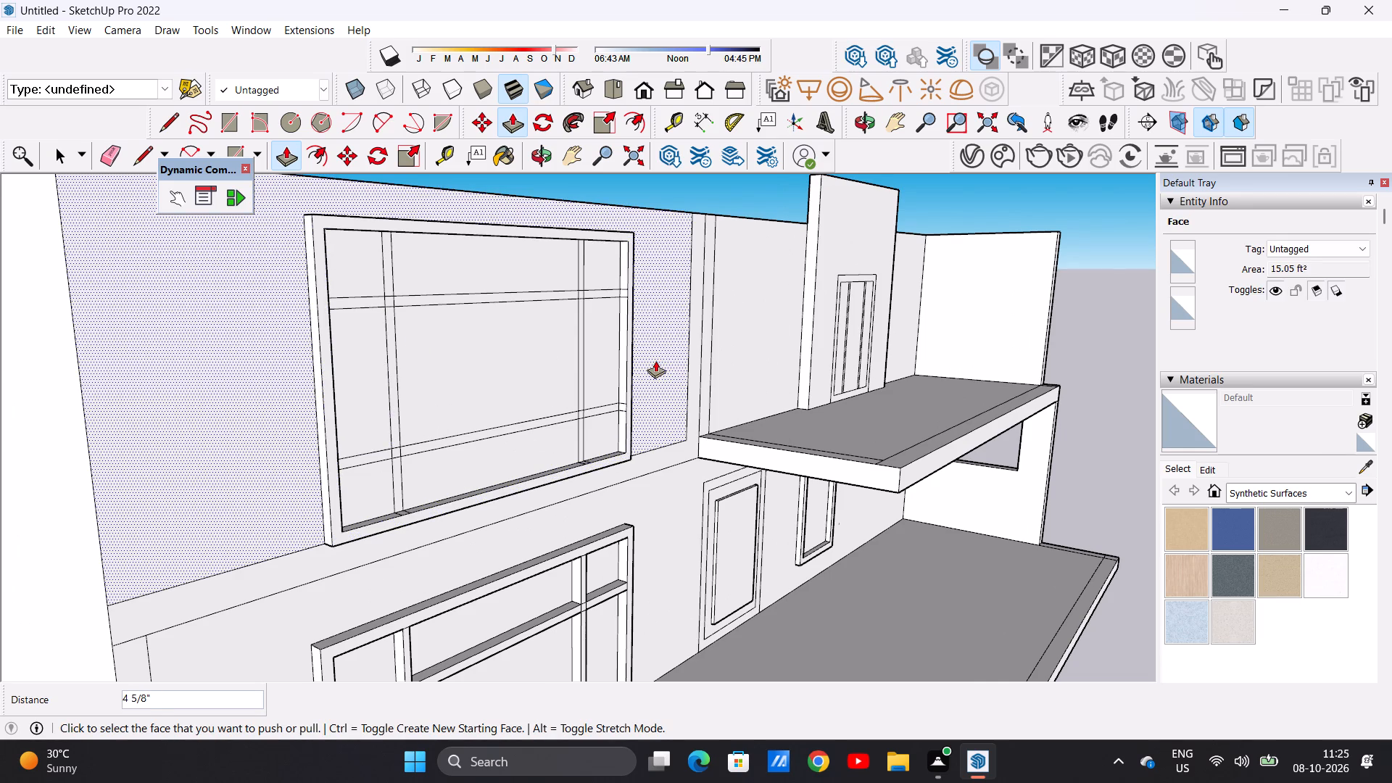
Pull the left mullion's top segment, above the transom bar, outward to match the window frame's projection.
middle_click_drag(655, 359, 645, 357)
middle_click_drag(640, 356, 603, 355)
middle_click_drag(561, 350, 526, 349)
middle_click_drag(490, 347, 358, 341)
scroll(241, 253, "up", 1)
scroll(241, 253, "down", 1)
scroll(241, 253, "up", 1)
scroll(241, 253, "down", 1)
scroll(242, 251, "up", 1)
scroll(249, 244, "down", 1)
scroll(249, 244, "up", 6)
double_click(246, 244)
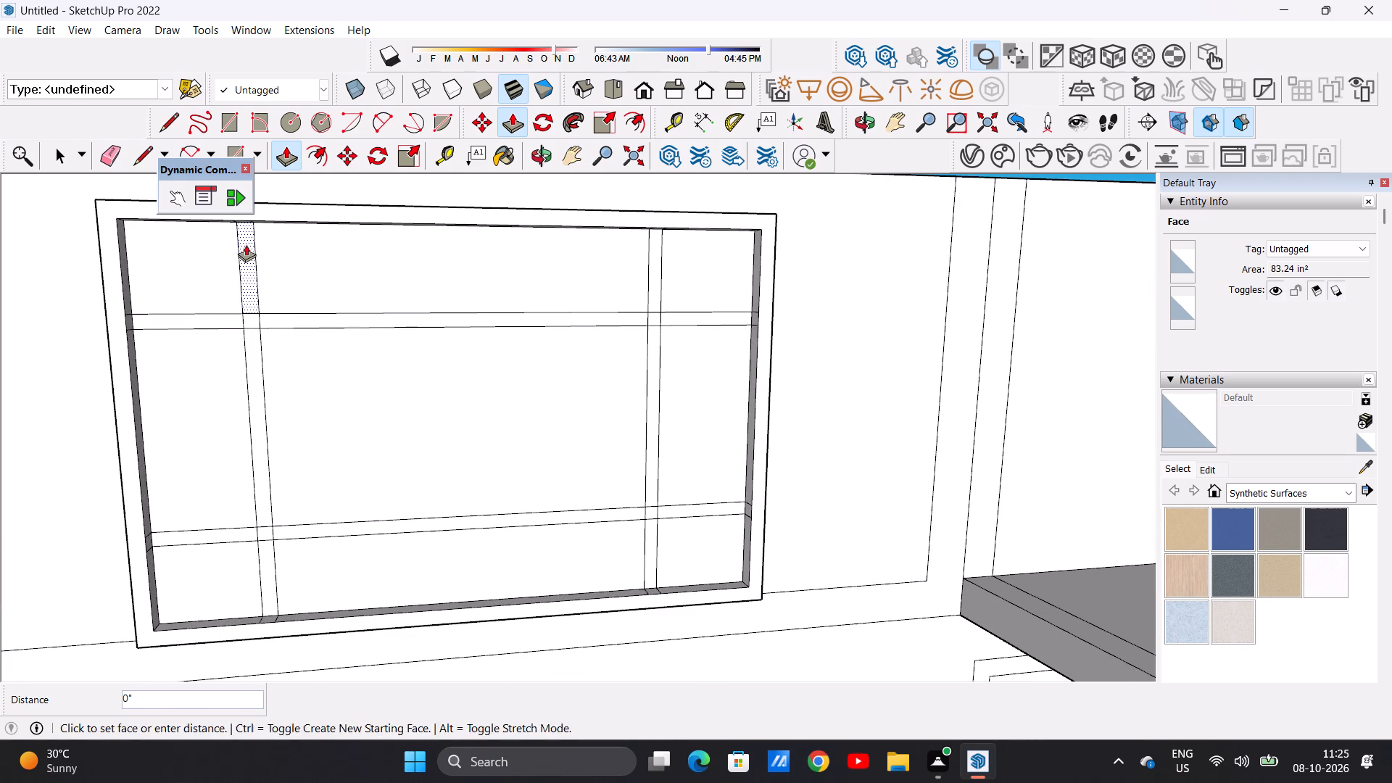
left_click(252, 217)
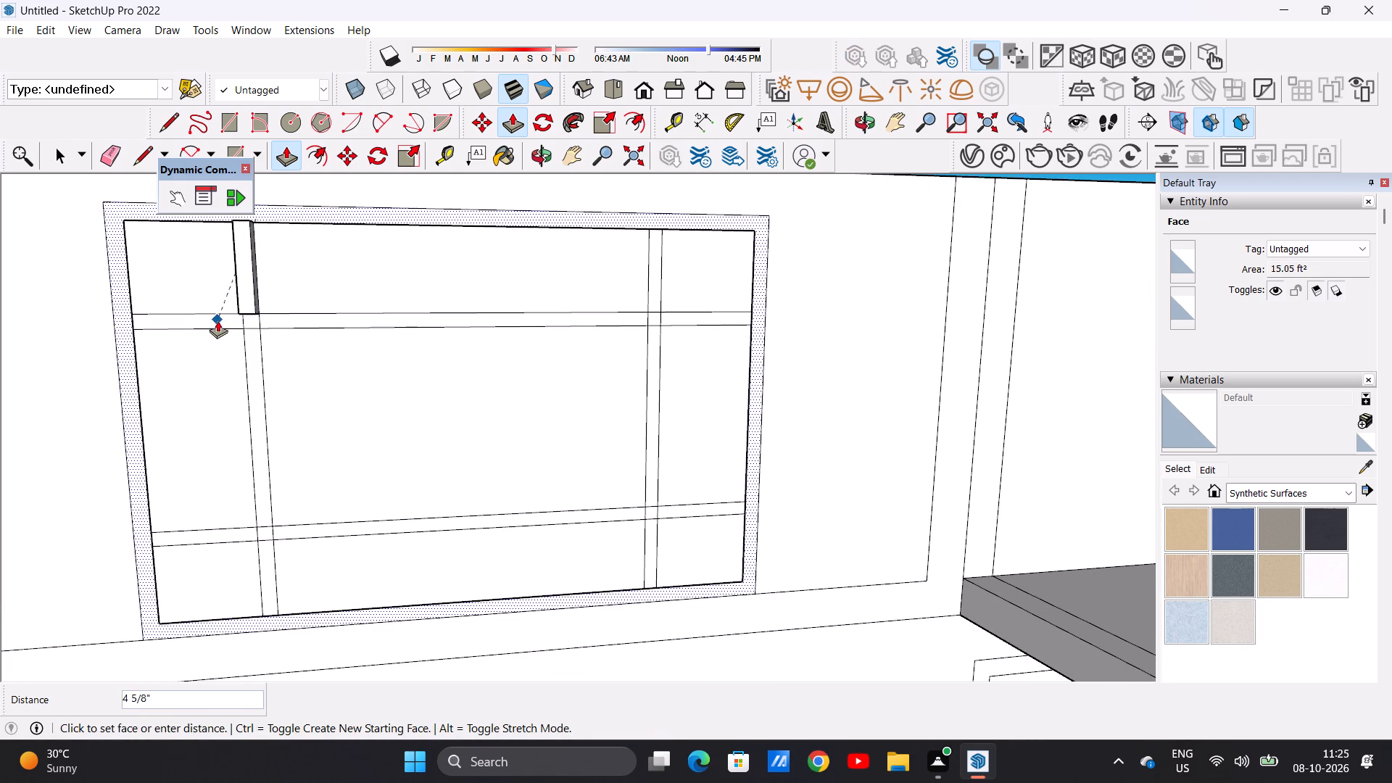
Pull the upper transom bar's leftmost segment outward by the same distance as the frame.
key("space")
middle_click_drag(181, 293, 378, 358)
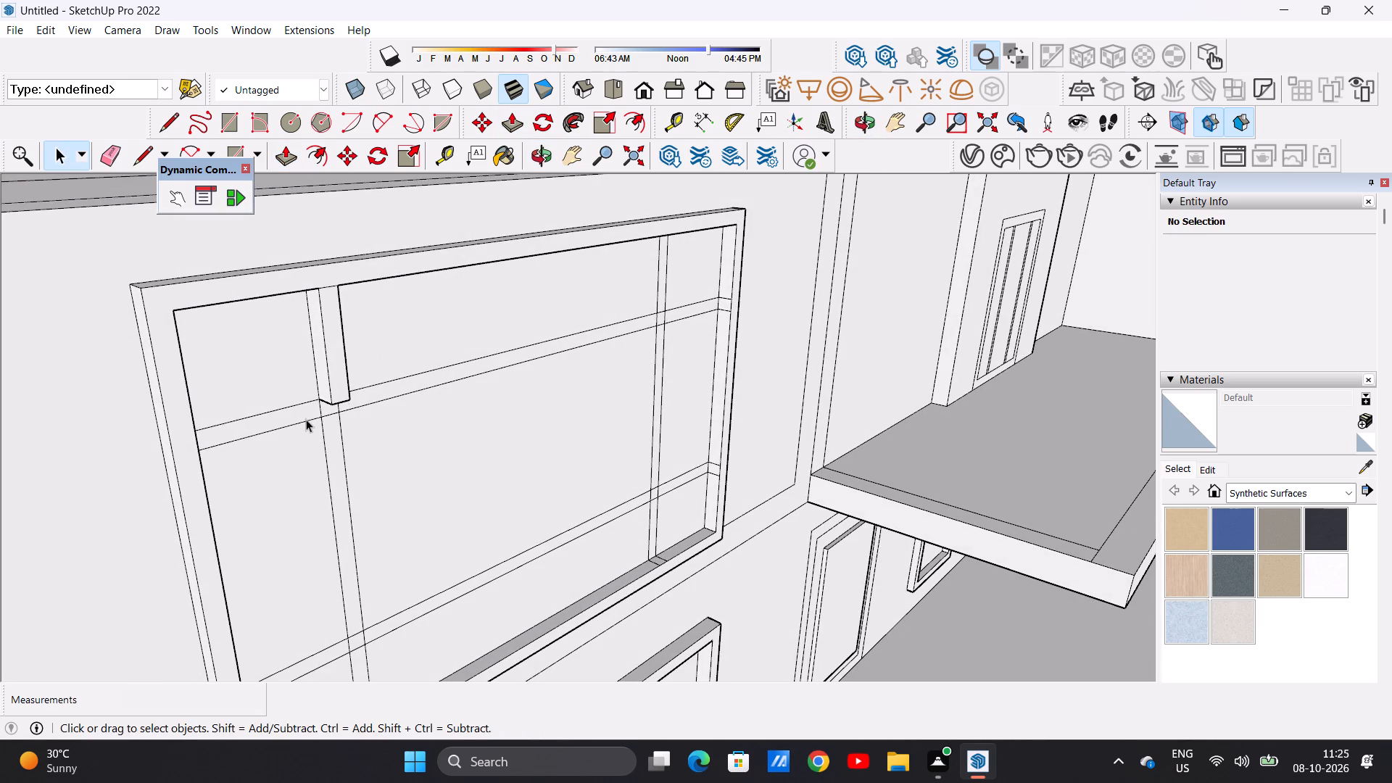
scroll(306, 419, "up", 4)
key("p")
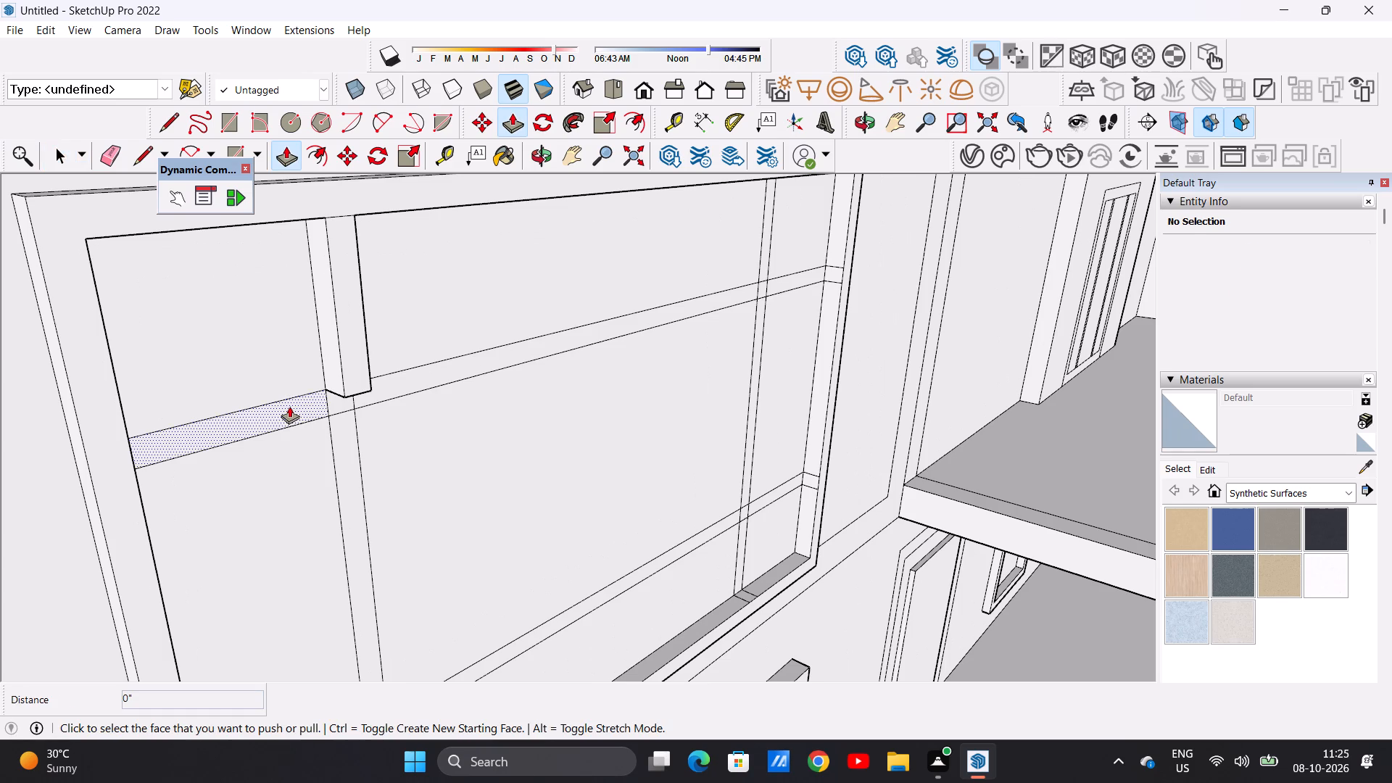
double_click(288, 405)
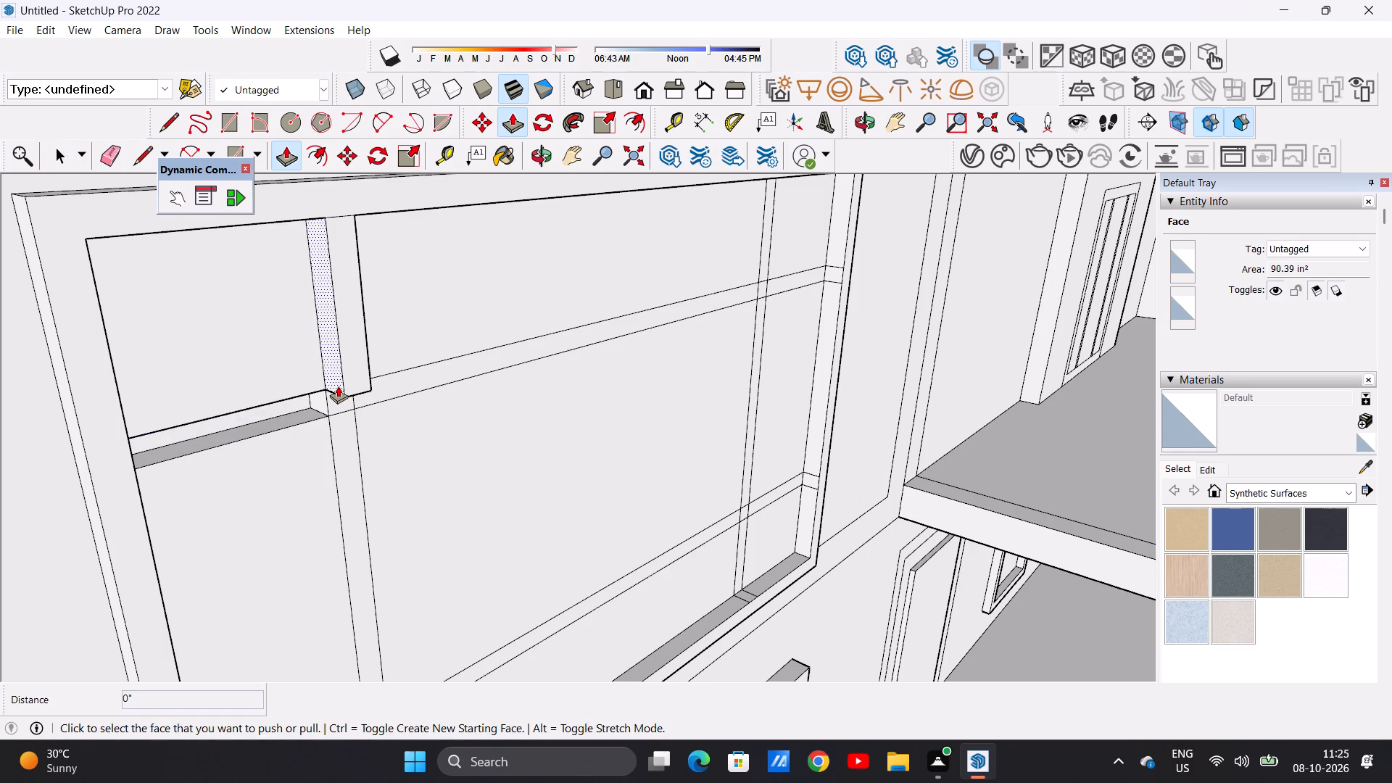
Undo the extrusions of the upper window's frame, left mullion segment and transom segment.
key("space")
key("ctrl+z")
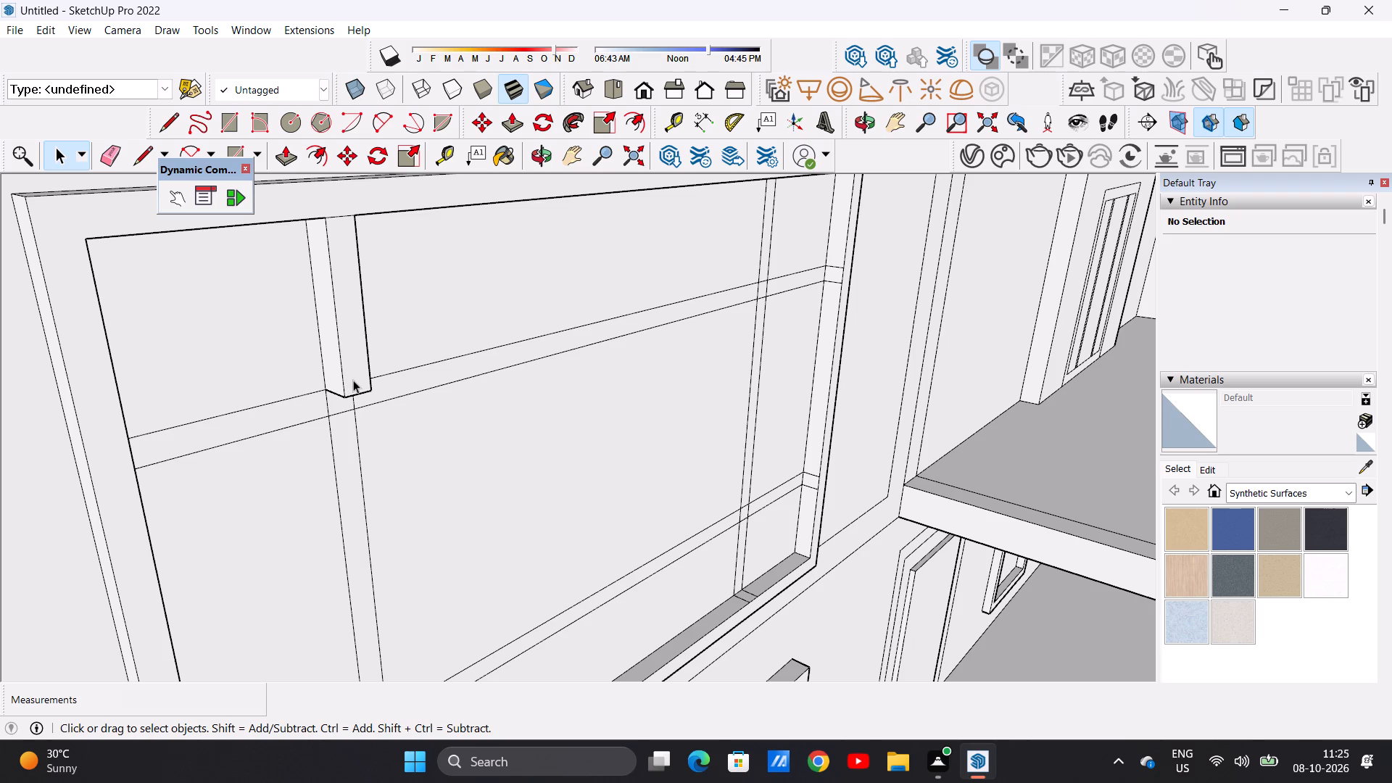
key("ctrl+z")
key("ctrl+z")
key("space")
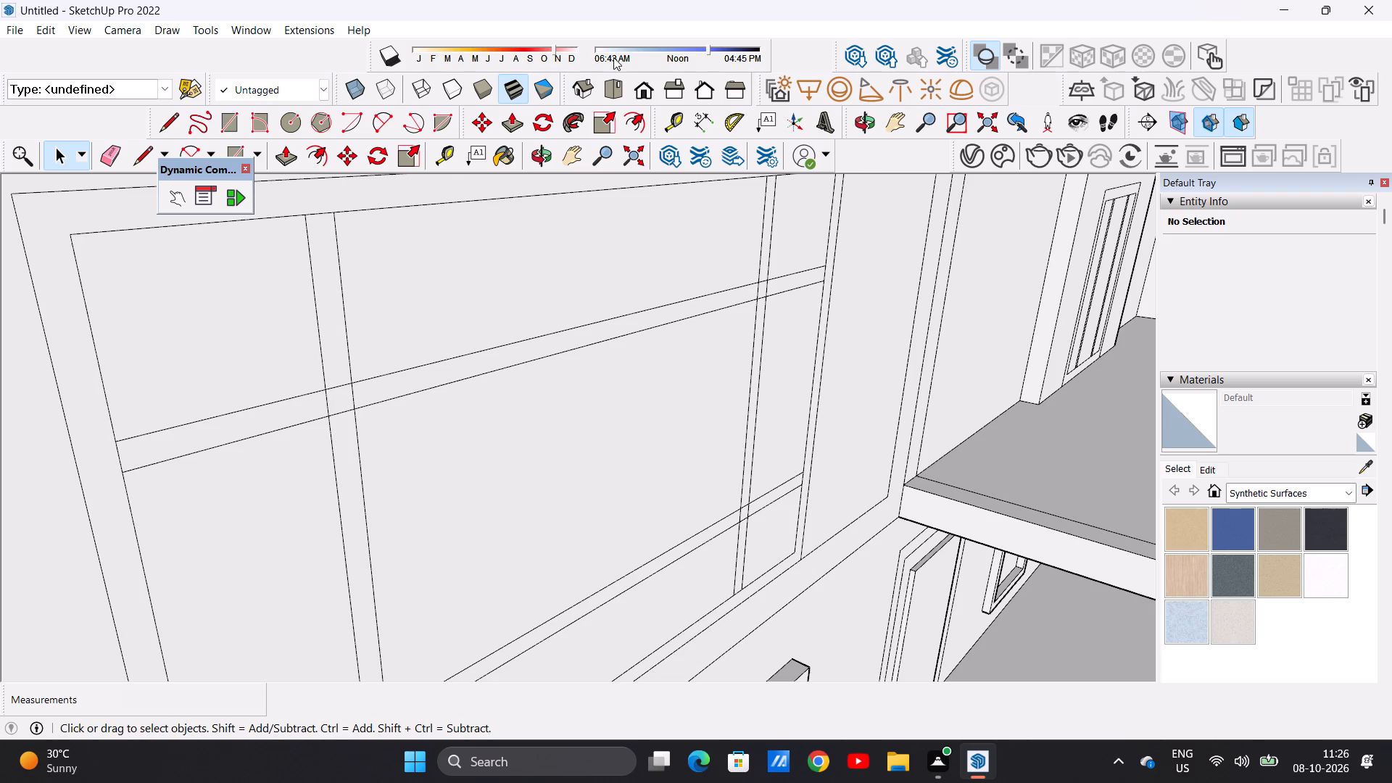
Draw a vertical 1' line across the floor band near the house's left front corner.
double_click(637, 99)
scroll(663, 502, "down", 5)
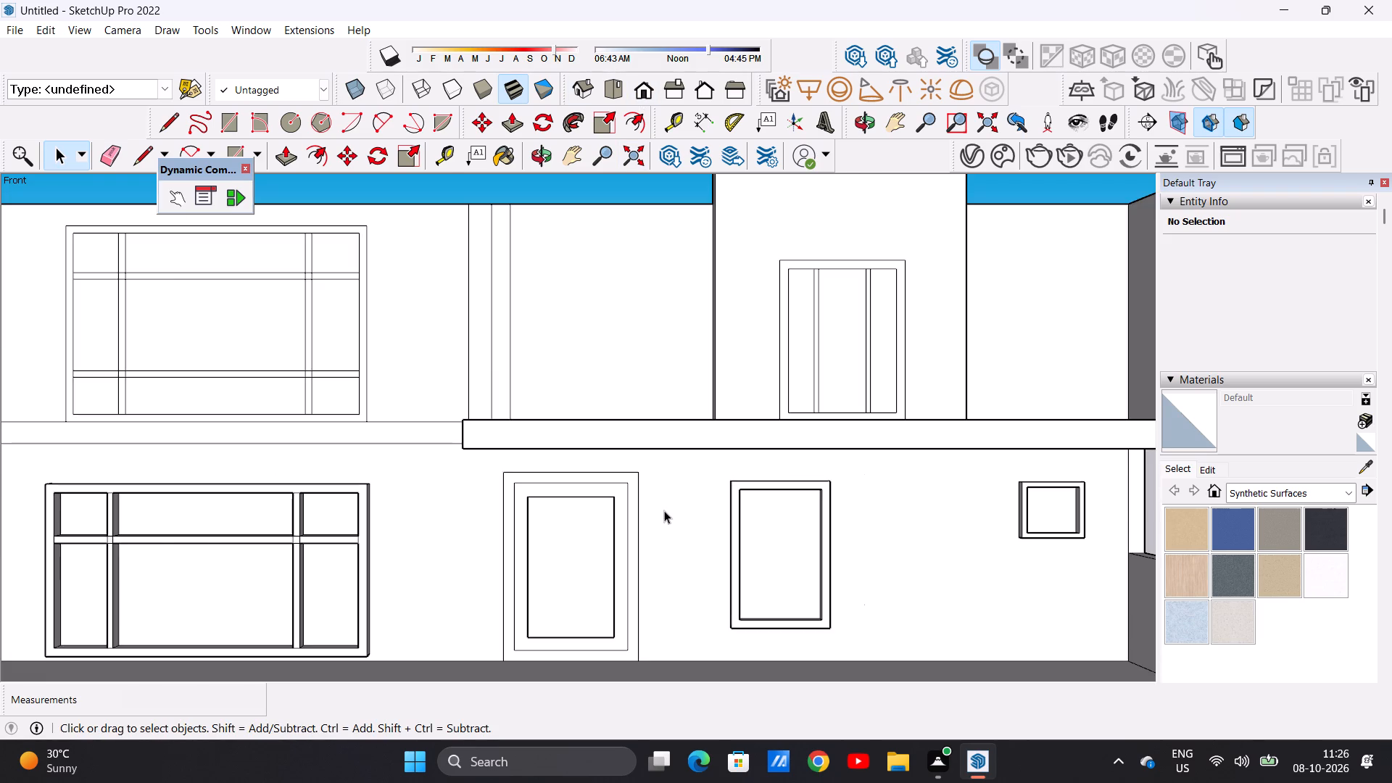
scroll(664, 510, "down", 1)
scroll(664, 510, "up", 1)
scroll(665, 510, "down", 3)
scroll(665, 509, "up", 2)
scroll(665, 508, "down", 2)
middle_click_drag(442, 372, 672, 476)
scroll(167, 593, "up", 1)
scroll(167, 593, "down", 1)
scroll(167, 593, "up", 1)
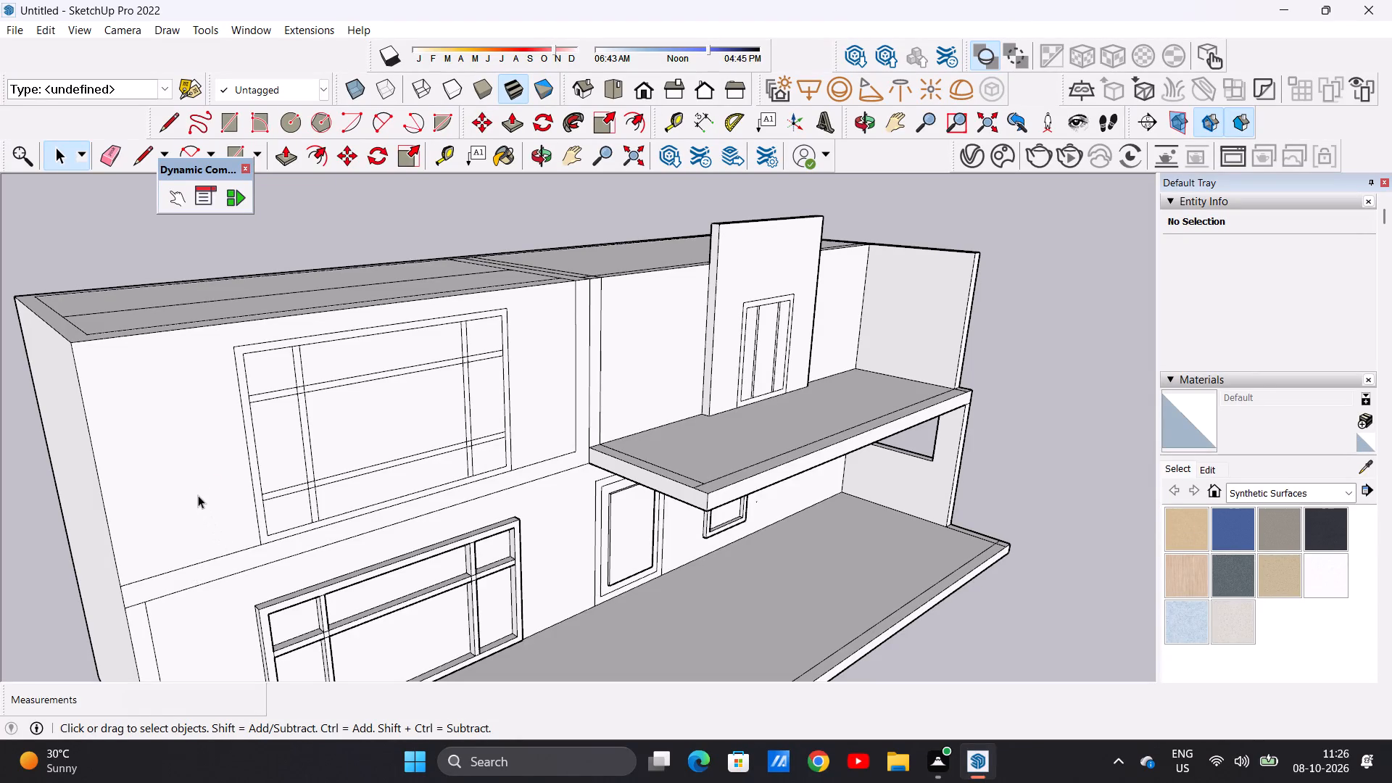
key("l")
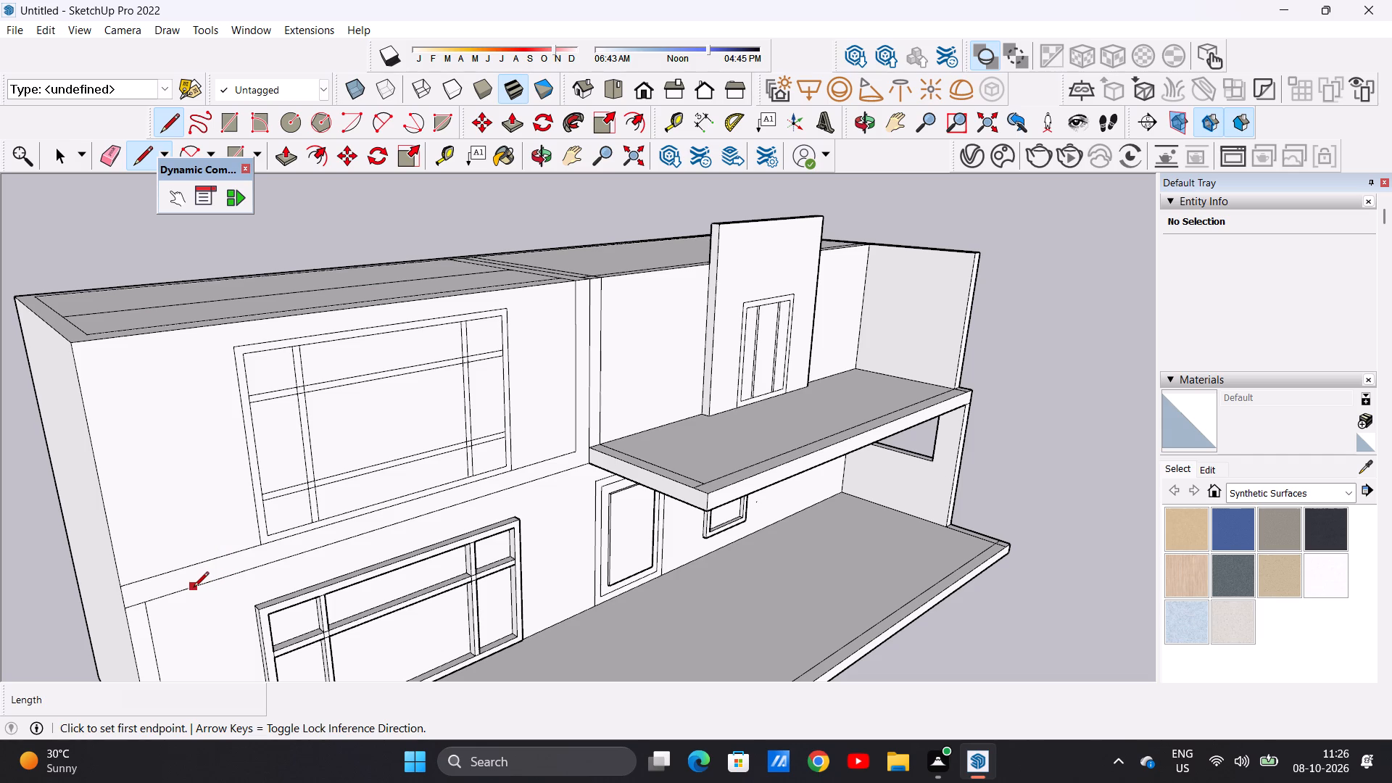
left_click(194, 588)
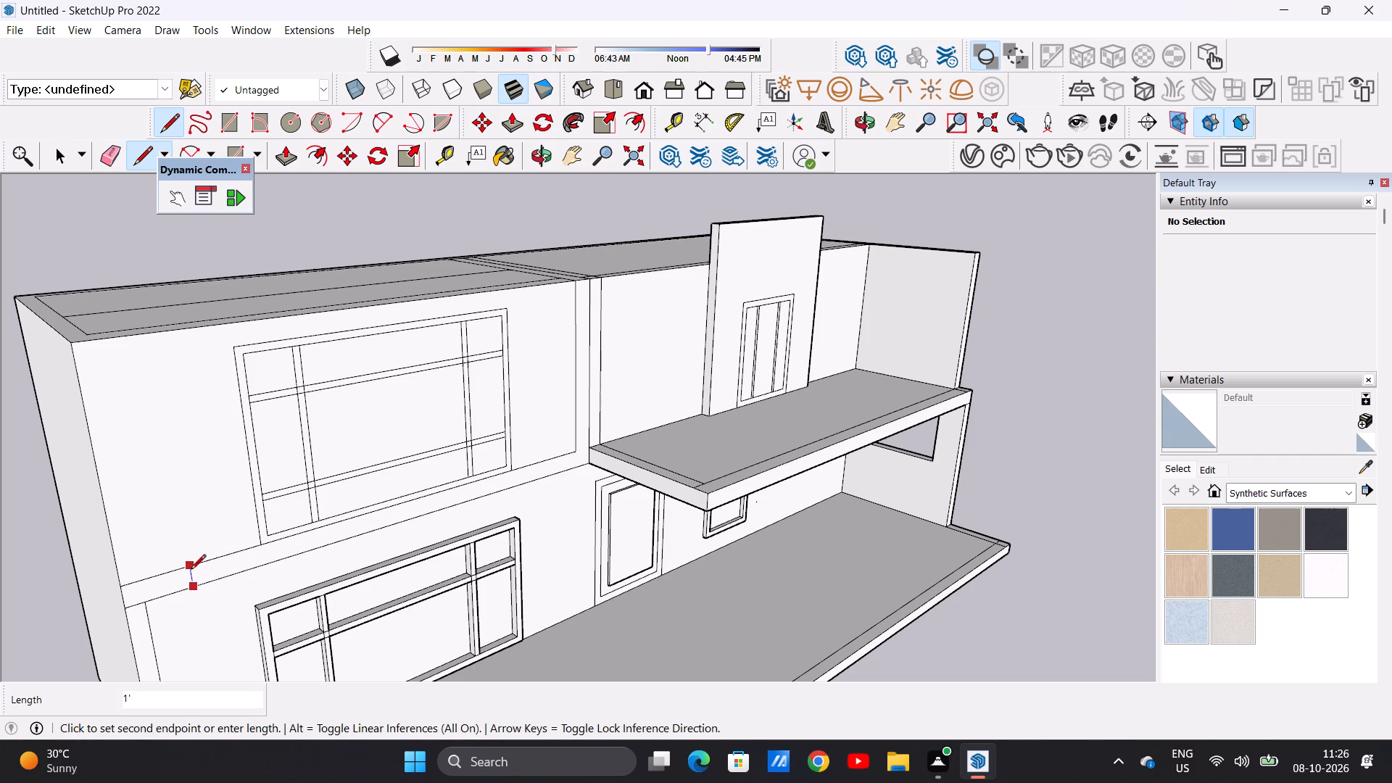
double_click(188, 560)
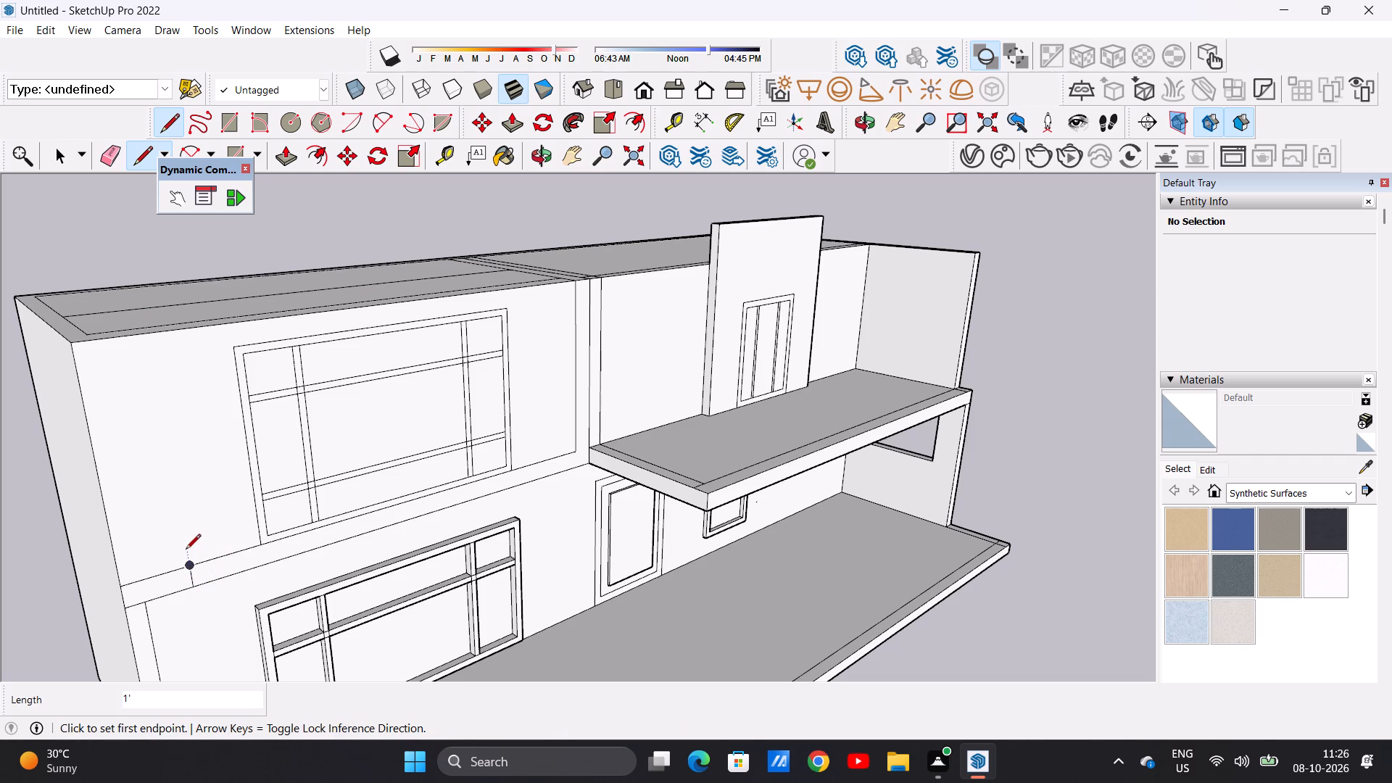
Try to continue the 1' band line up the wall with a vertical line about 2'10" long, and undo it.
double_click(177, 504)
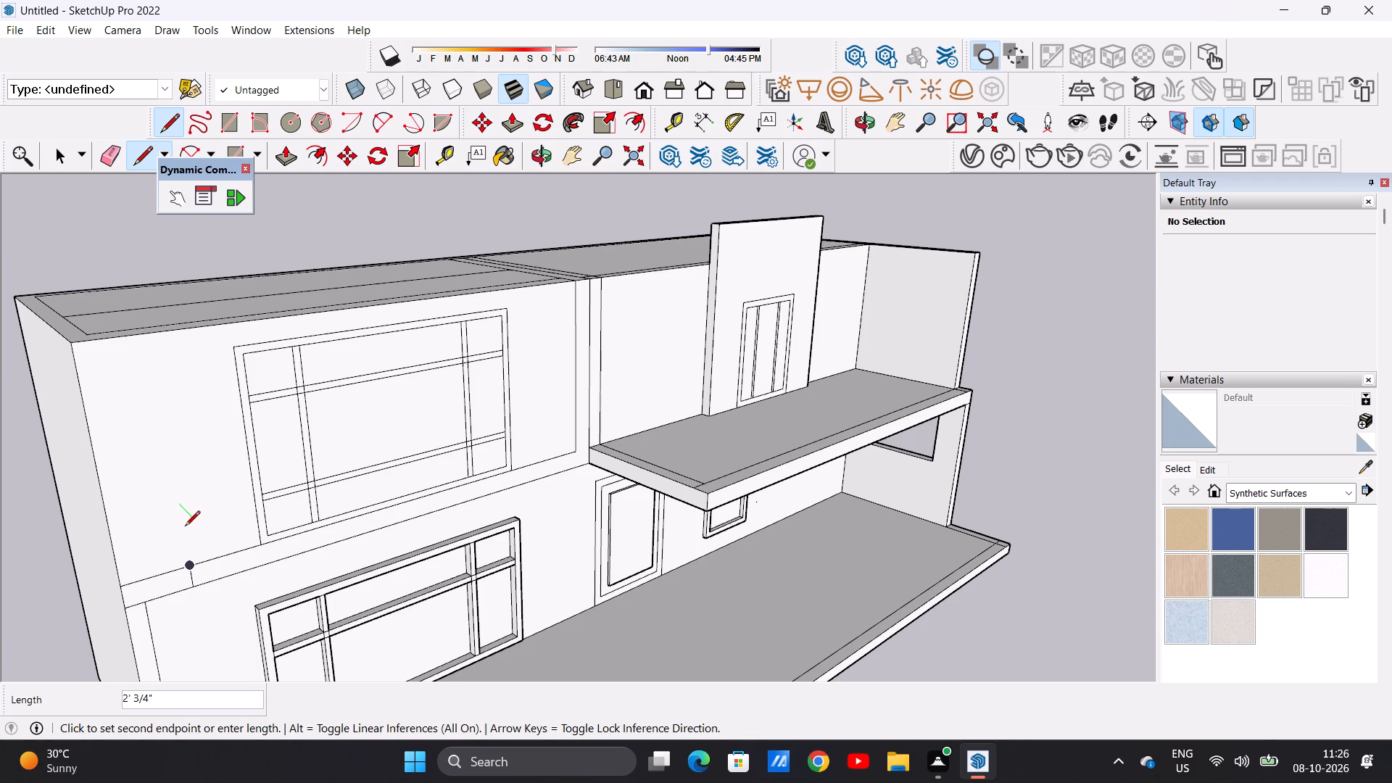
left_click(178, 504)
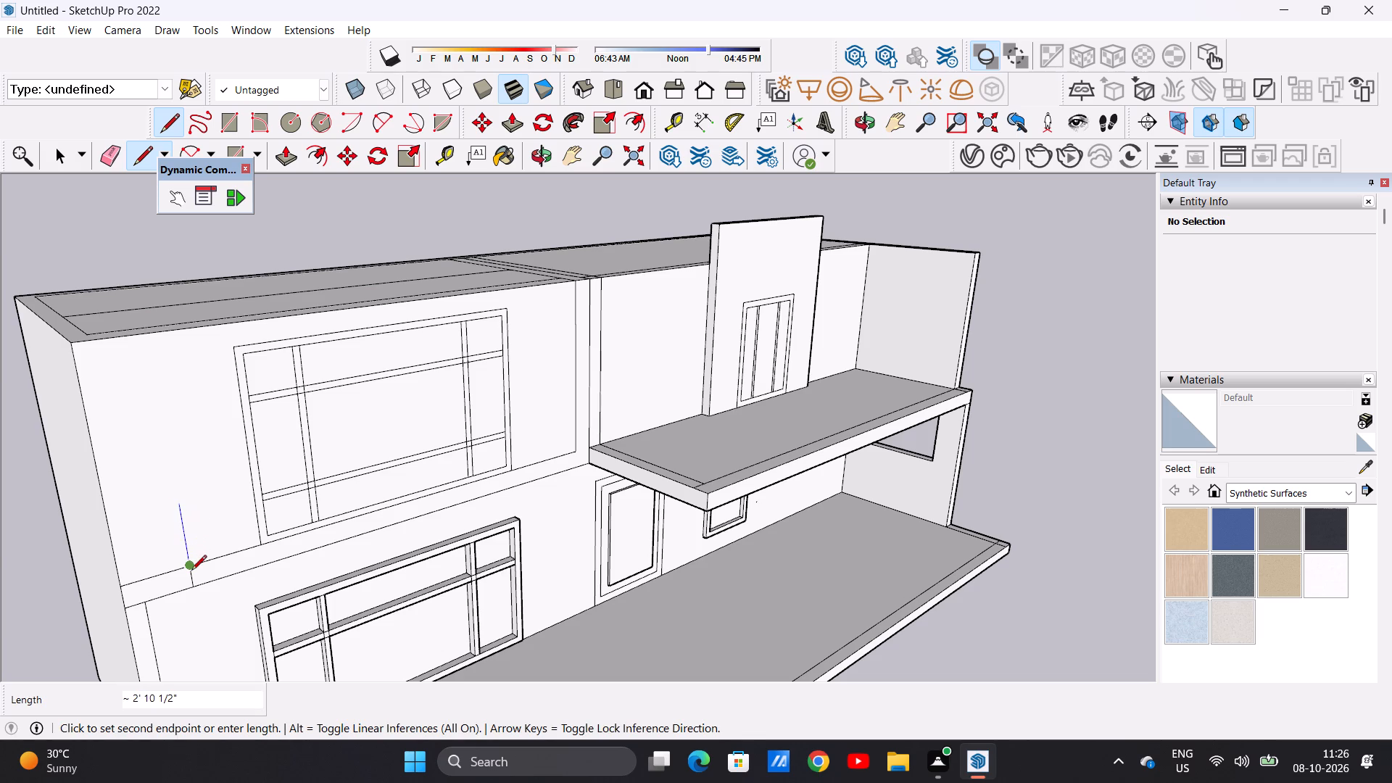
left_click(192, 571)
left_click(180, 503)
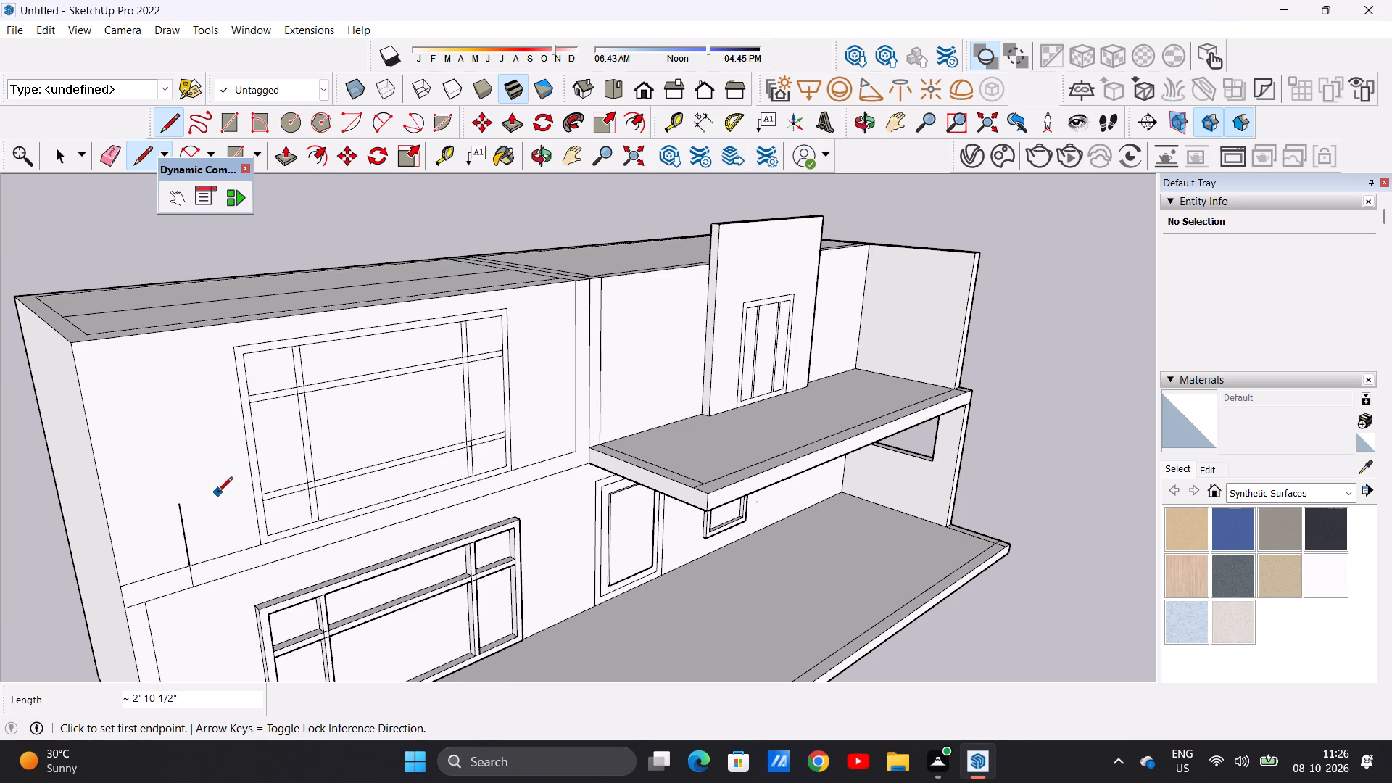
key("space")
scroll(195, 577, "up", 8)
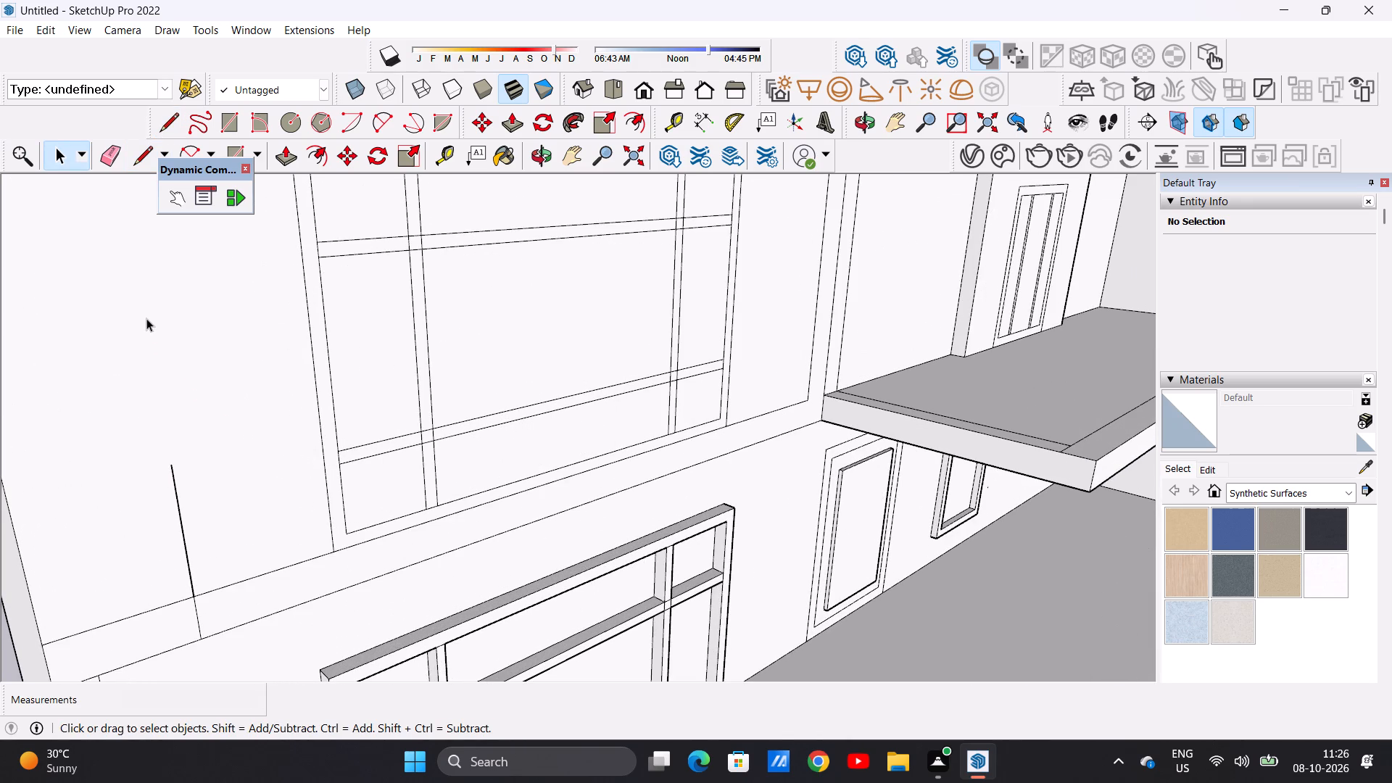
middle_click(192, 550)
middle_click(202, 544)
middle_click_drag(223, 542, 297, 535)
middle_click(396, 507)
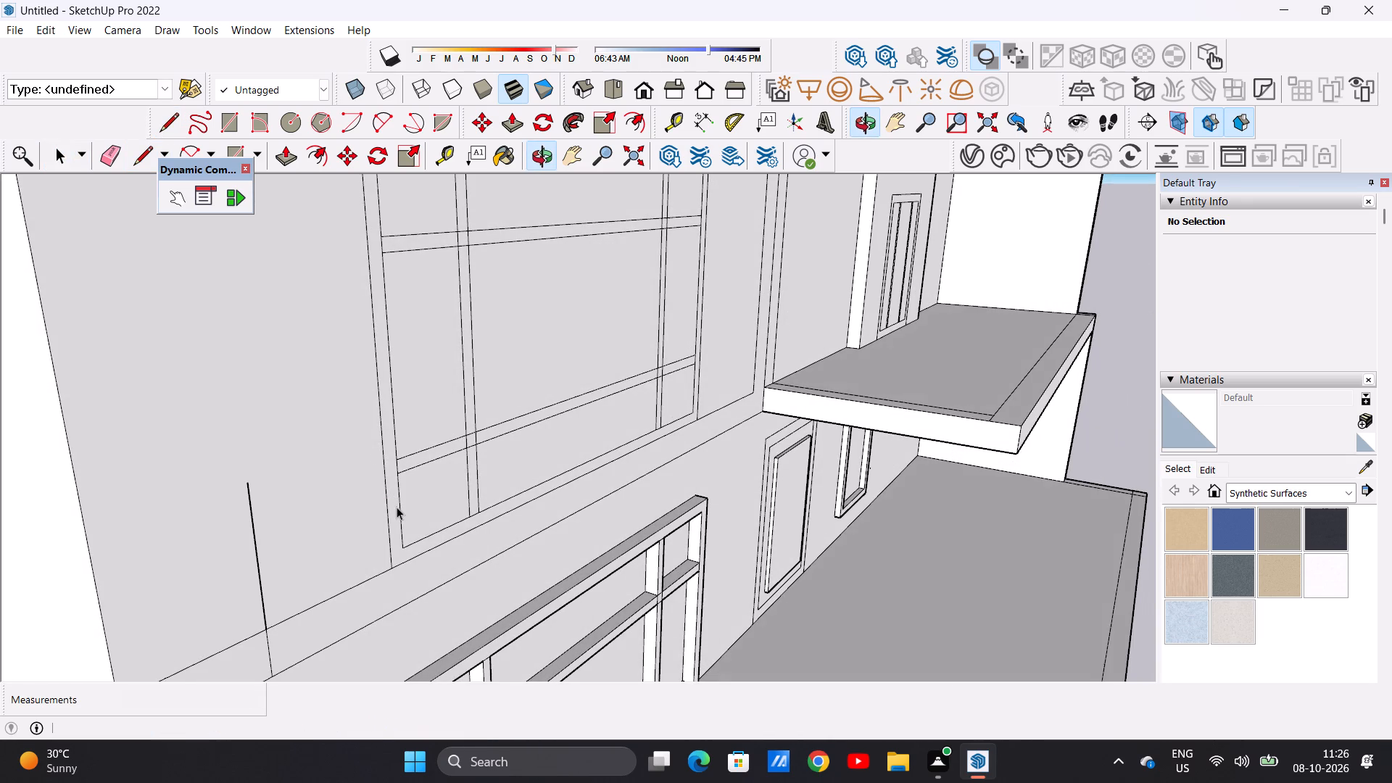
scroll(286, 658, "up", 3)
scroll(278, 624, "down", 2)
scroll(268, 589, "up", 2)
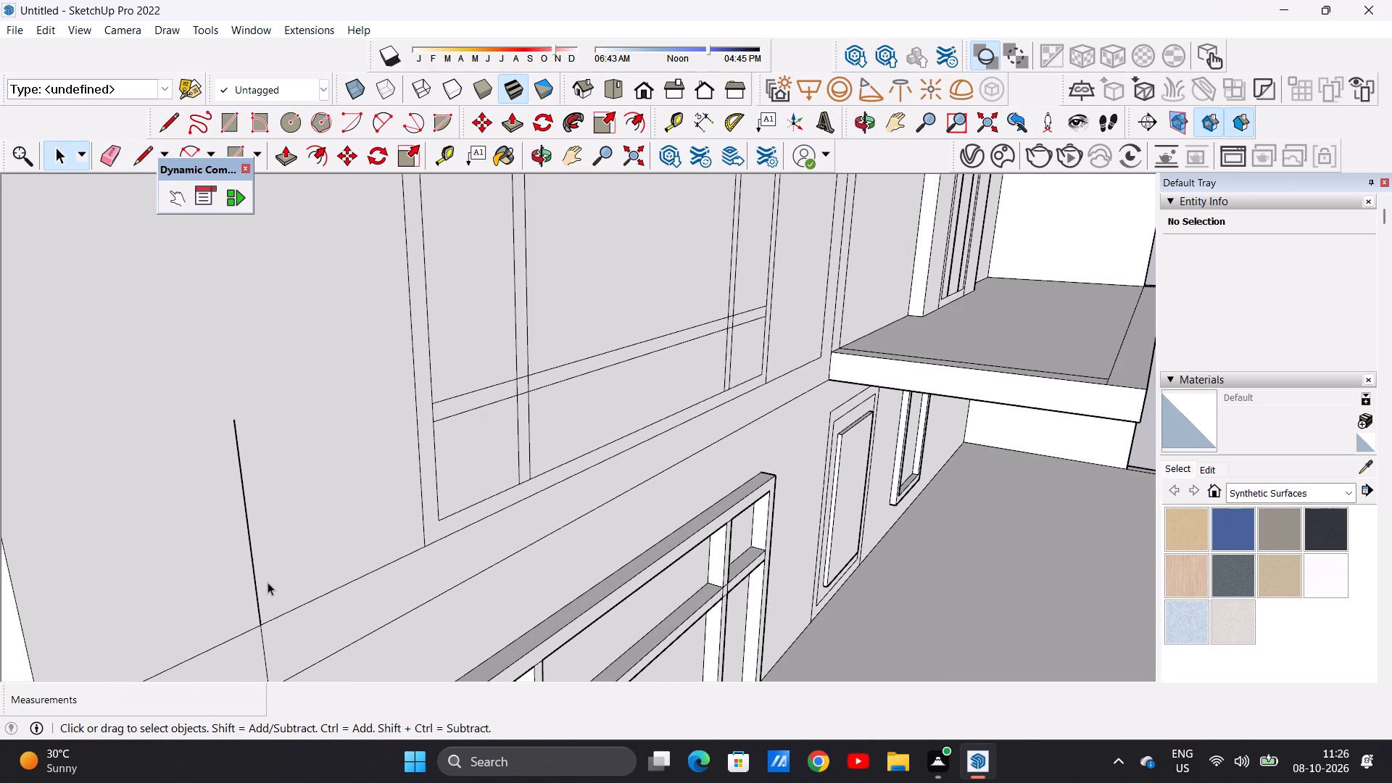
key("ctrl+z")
Draw a narrow upright outline about 4 5/8" wide and 1'6" tall above the floor band, starting at the 1' line's top end.
scroll(261, 652, "up", 7)
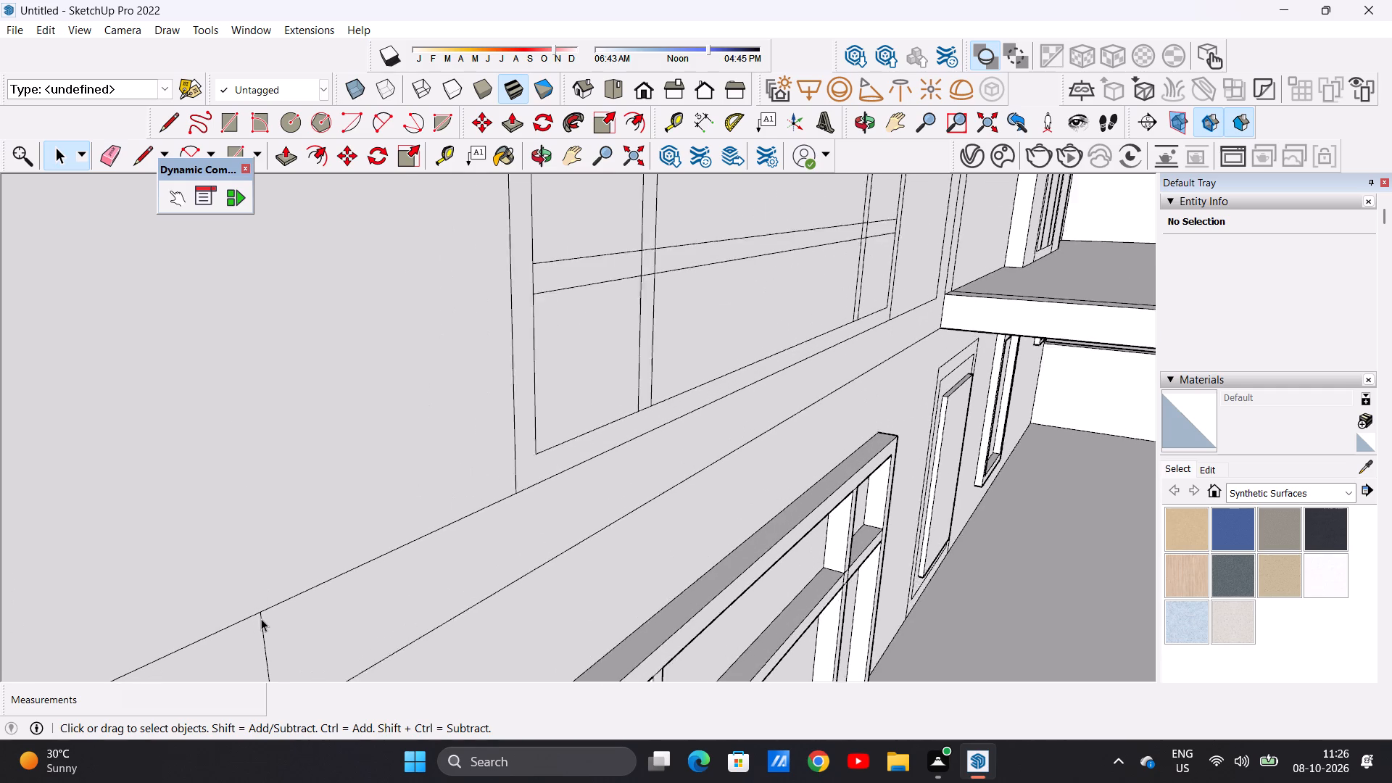
scroll(261, 618, "up", 2)
key("l")
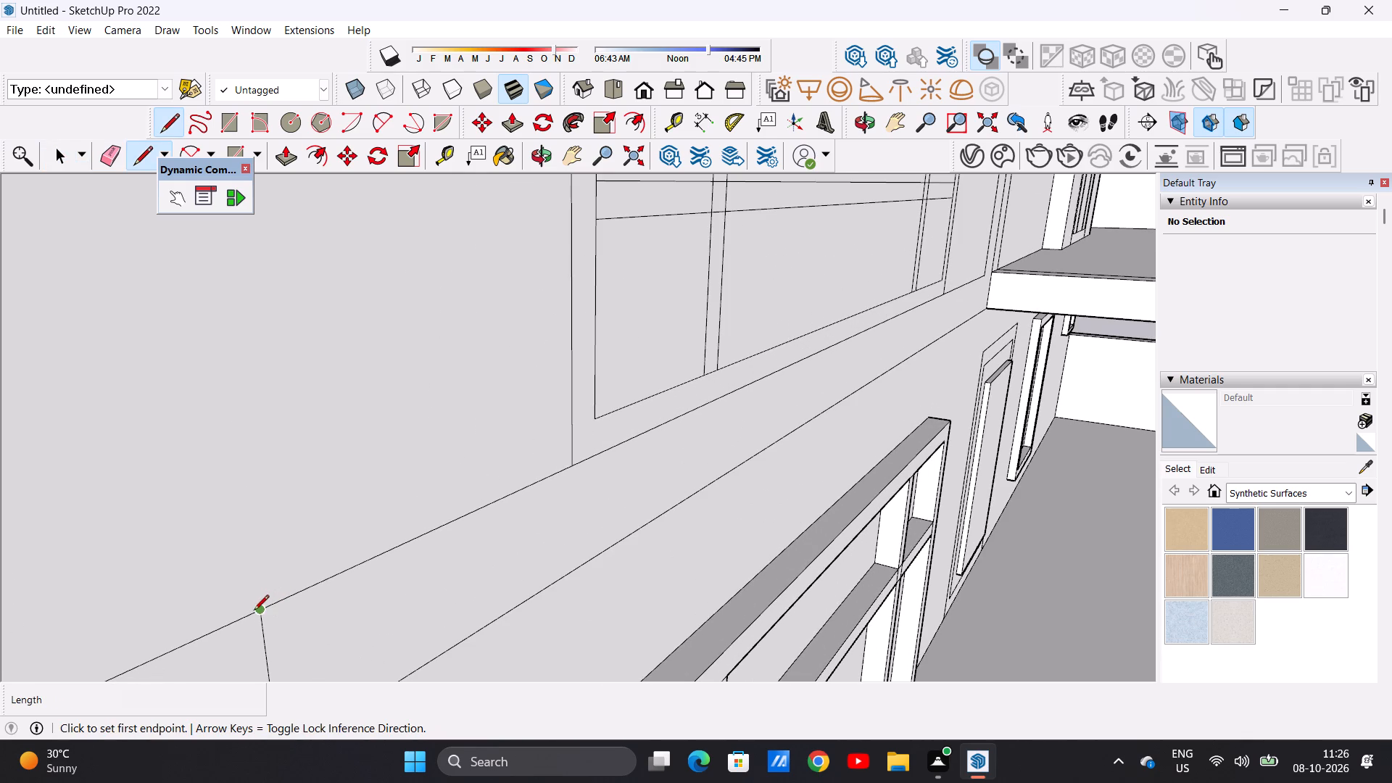
double_click(256, 611)
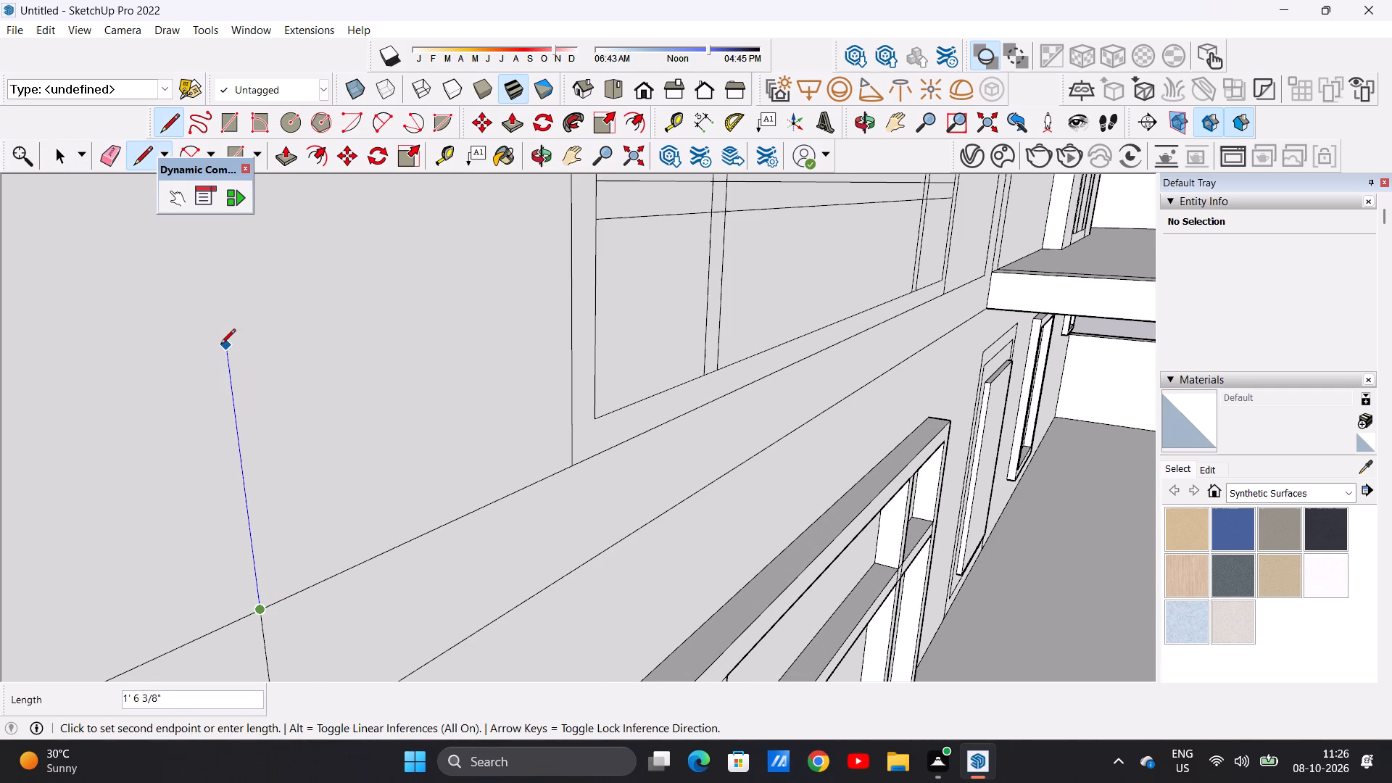
double_click(225, 343)
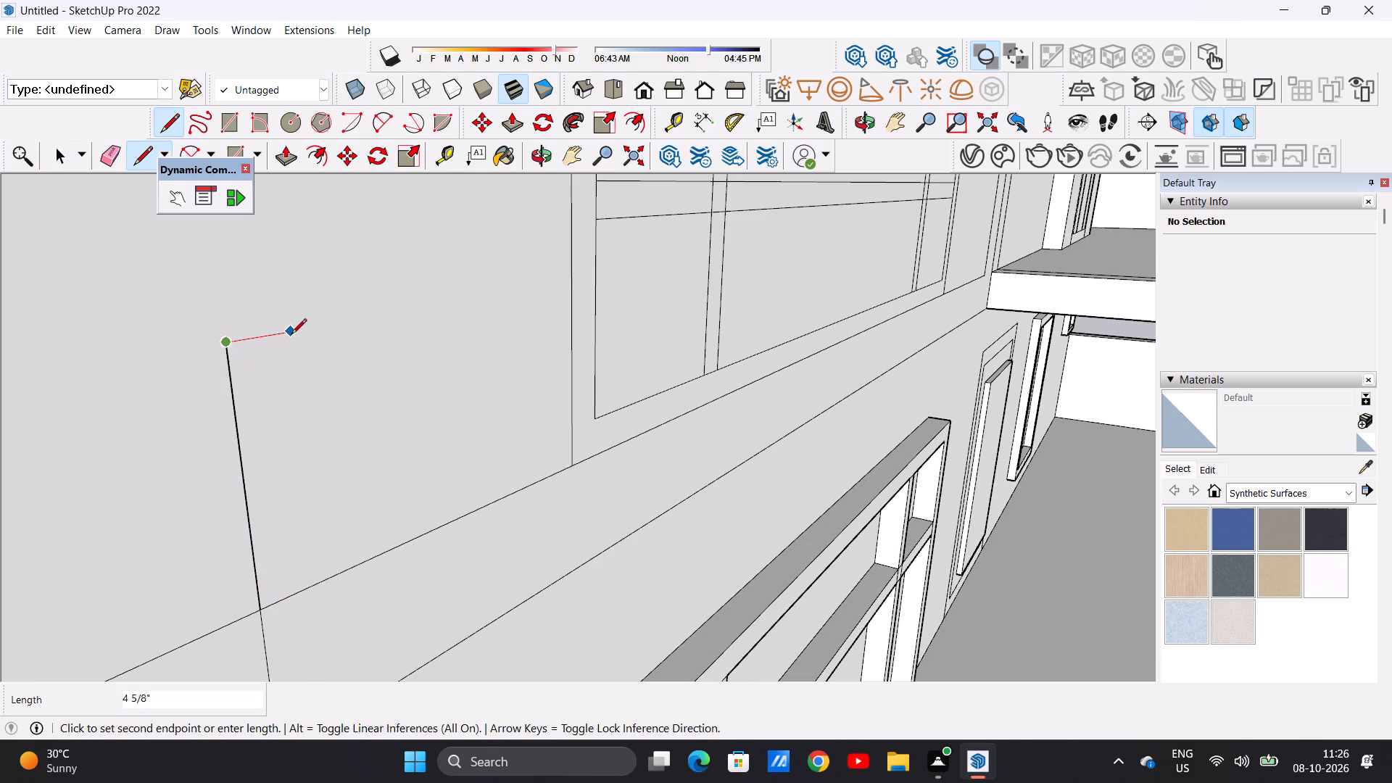
double_click(290, 327)
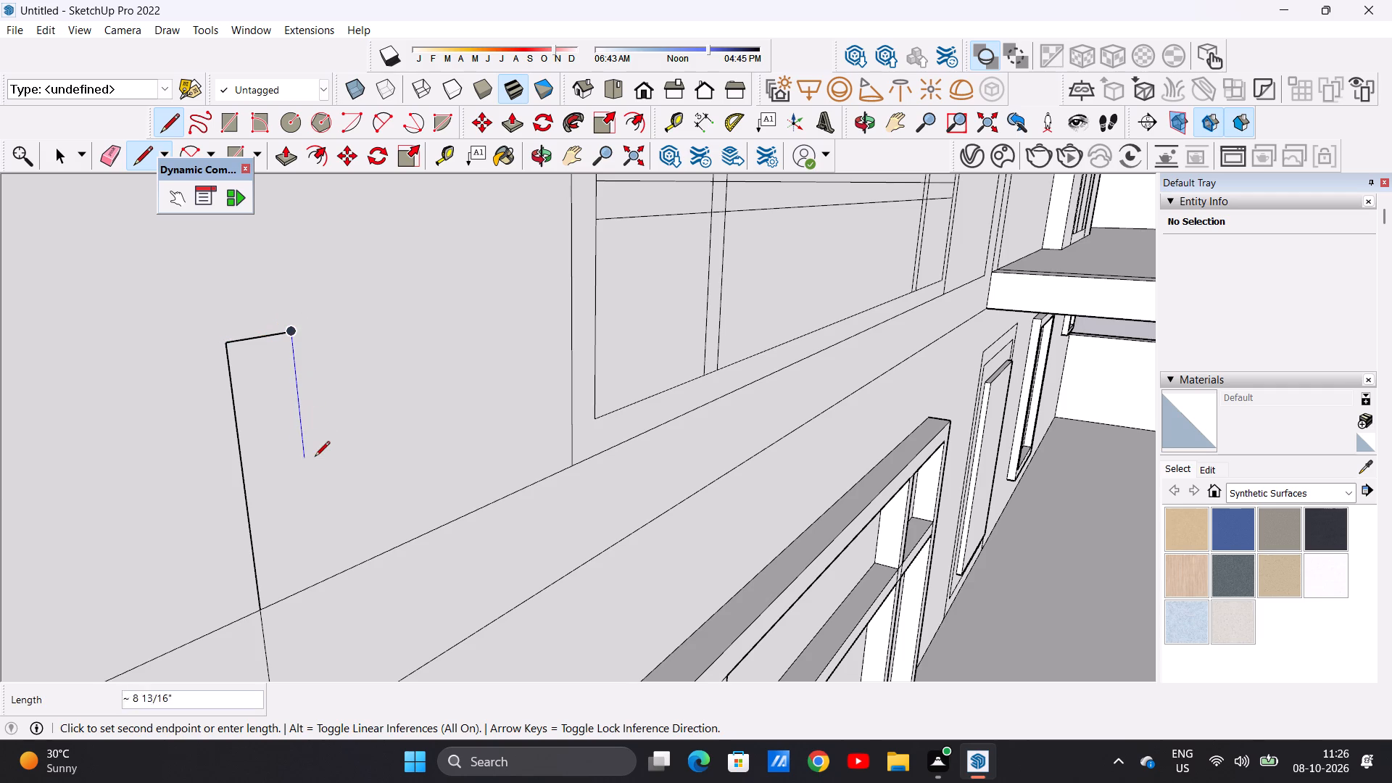
scroll(315, 459, "down", 1)
scroll(310, 436, "up", 1)
scroll(309, 420, "down", 3)
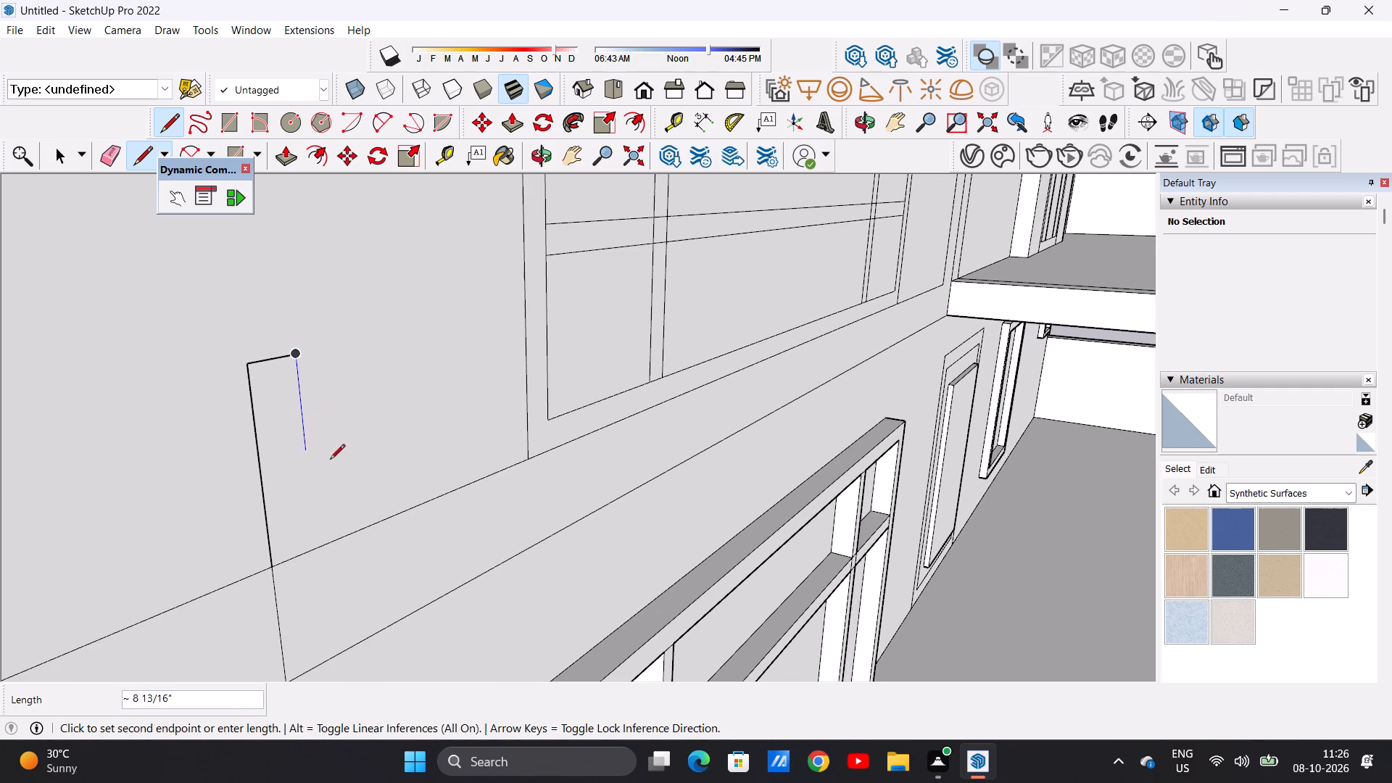
left_click(322, 547)
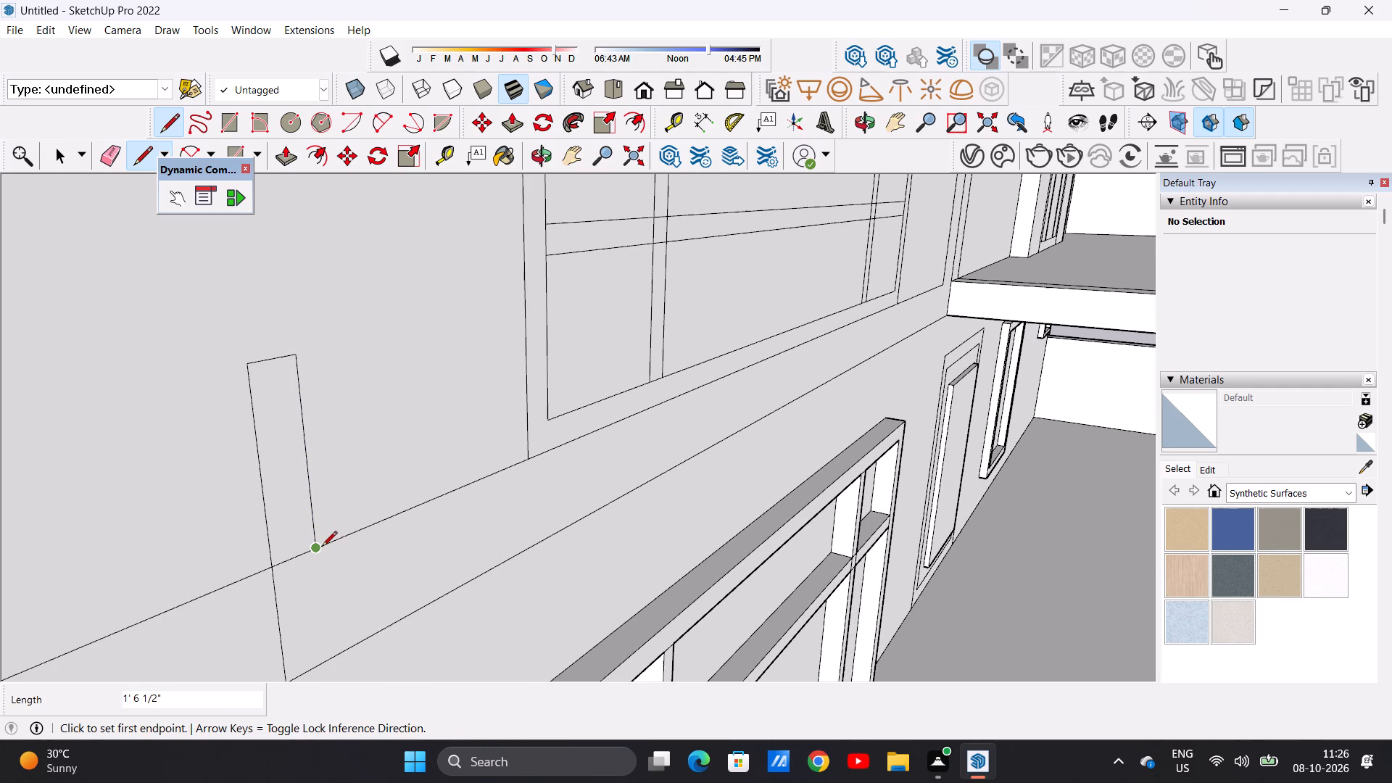
key("space")
Erase the floor band line segment at the foot of the left upright outline, opening the upright into the band.
middle_click(531, 523)
middle_click_drag(531, 523, 269, 455)
middle_click(269, 455)
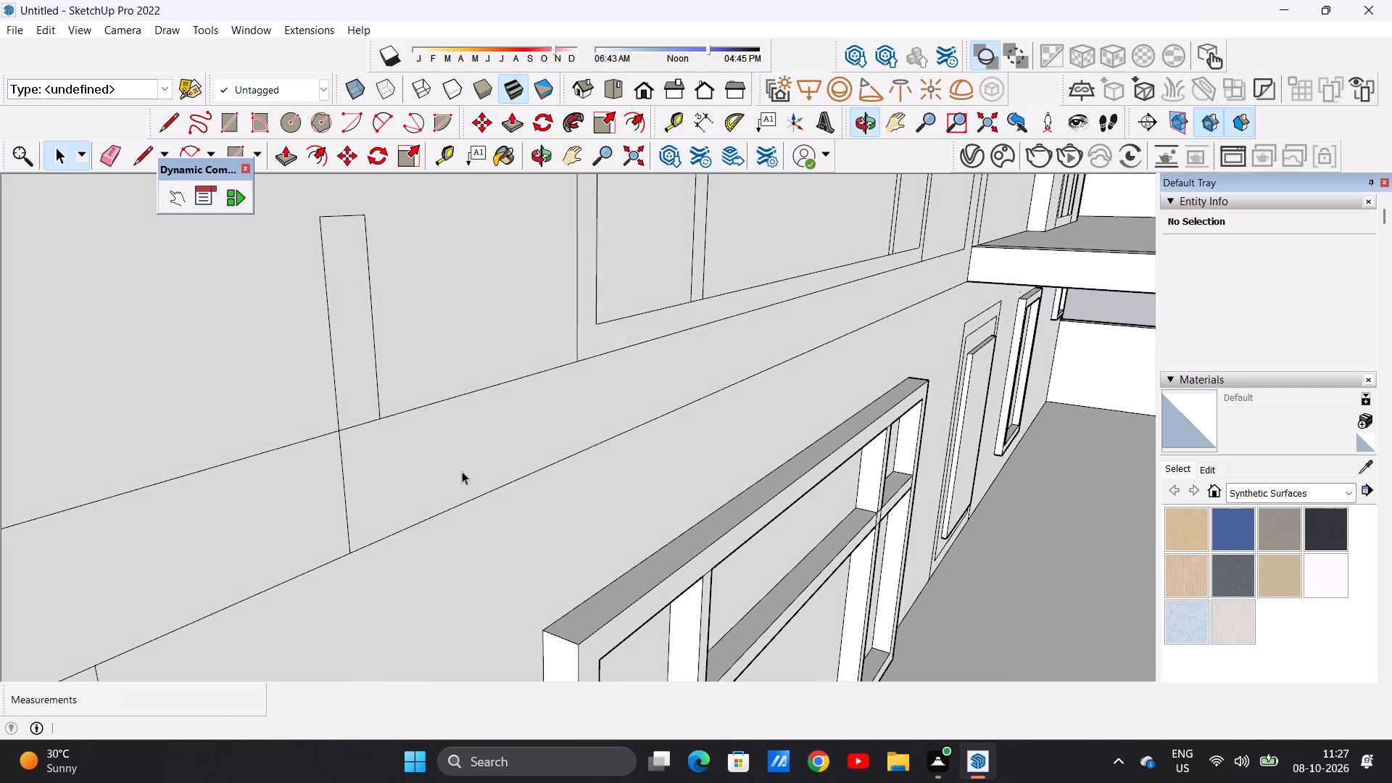
middle_click_drag(463, 471, 162, 388)
scroll(180, 418, "down", 5)
scroll(283, 523, "up", 1)
scroll(286, 528, "down", 2)
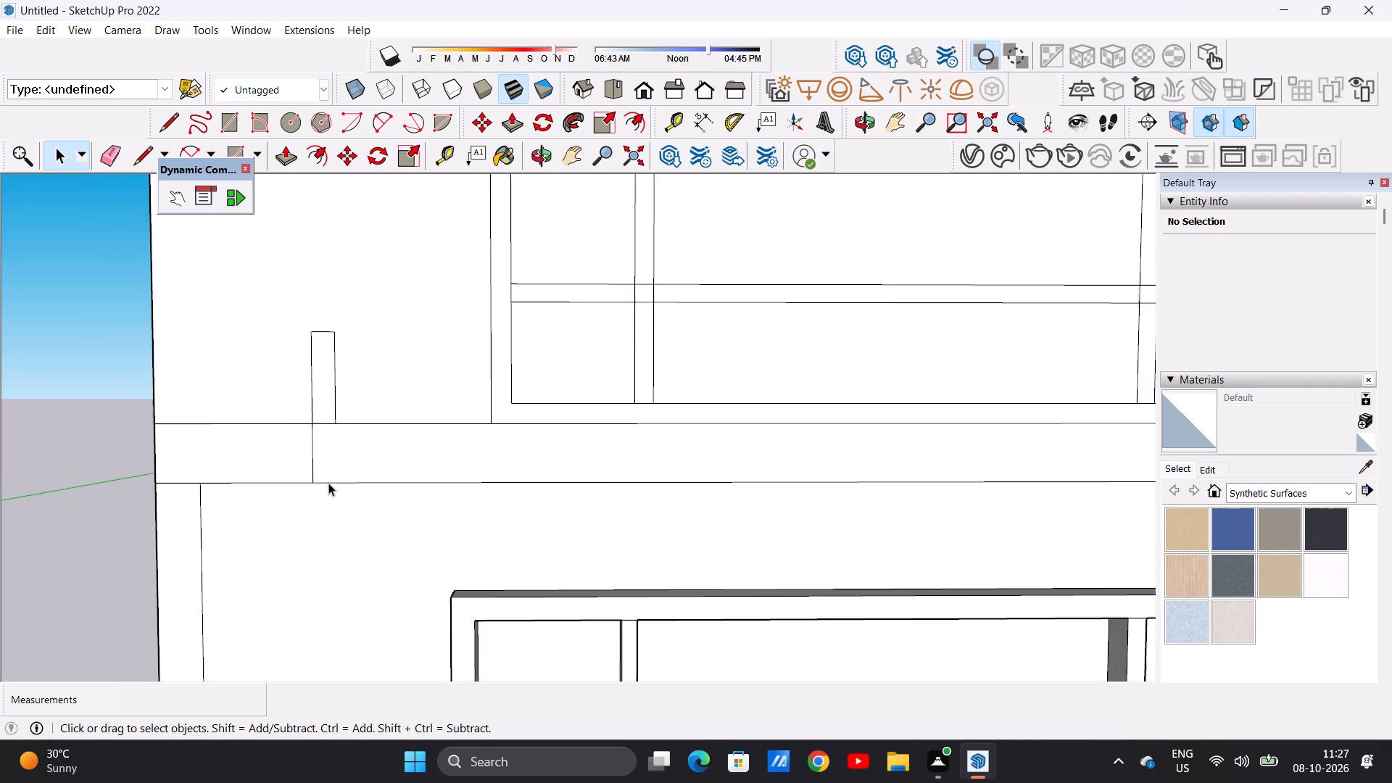
scroll(338, 382, "up", 7)
key("e")
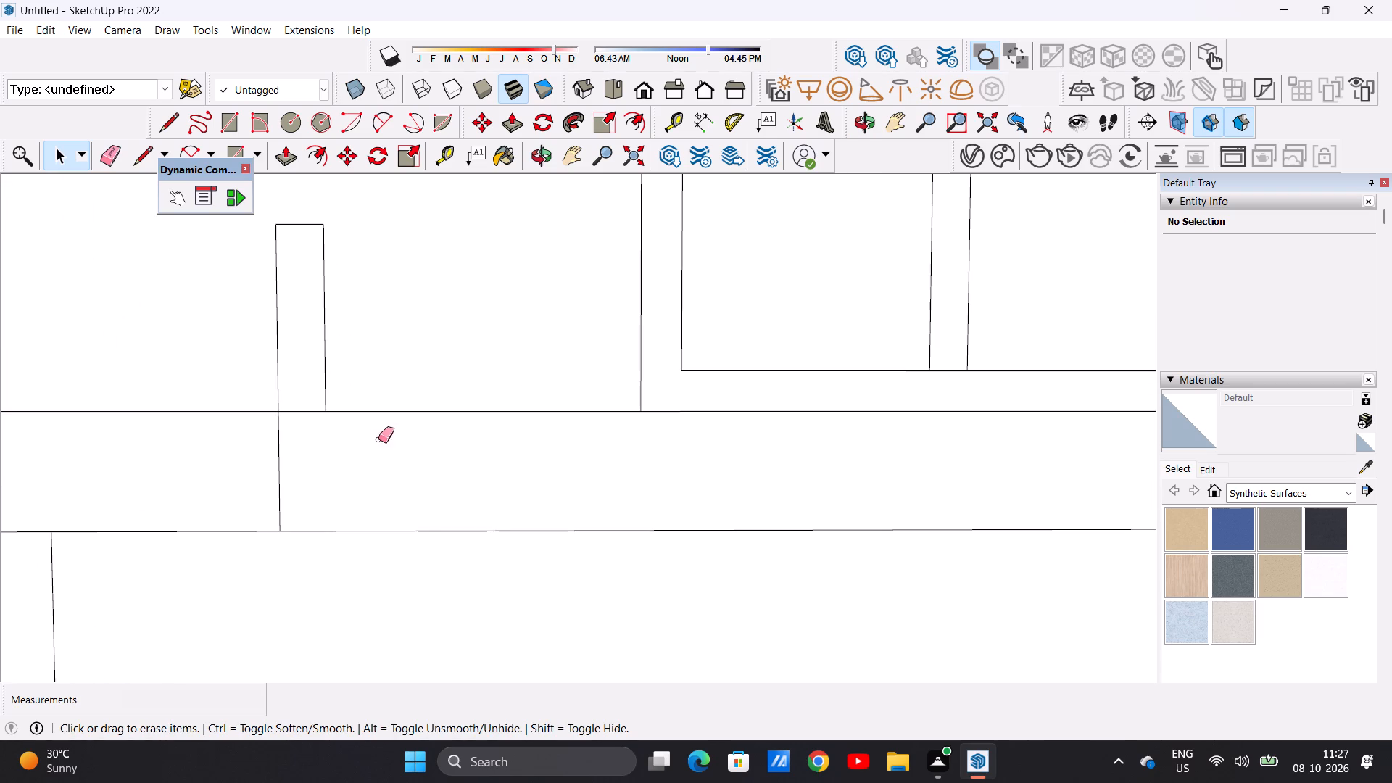
left_click_drag(299, 386, 299, 436)
scroll(381, 473, "down", 4)
scroll(281, 485, "up", 1)
scroll(273, 491, "down", 1)
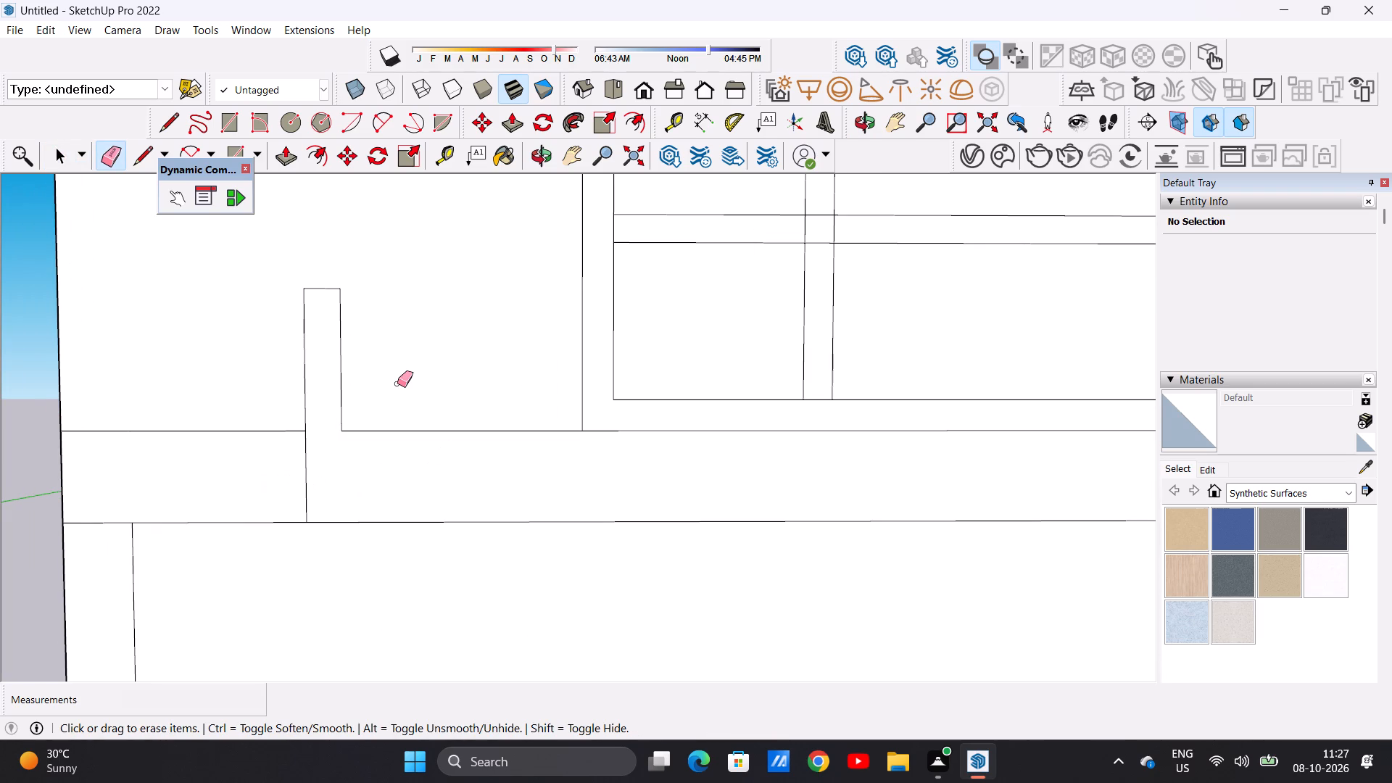
key("space")
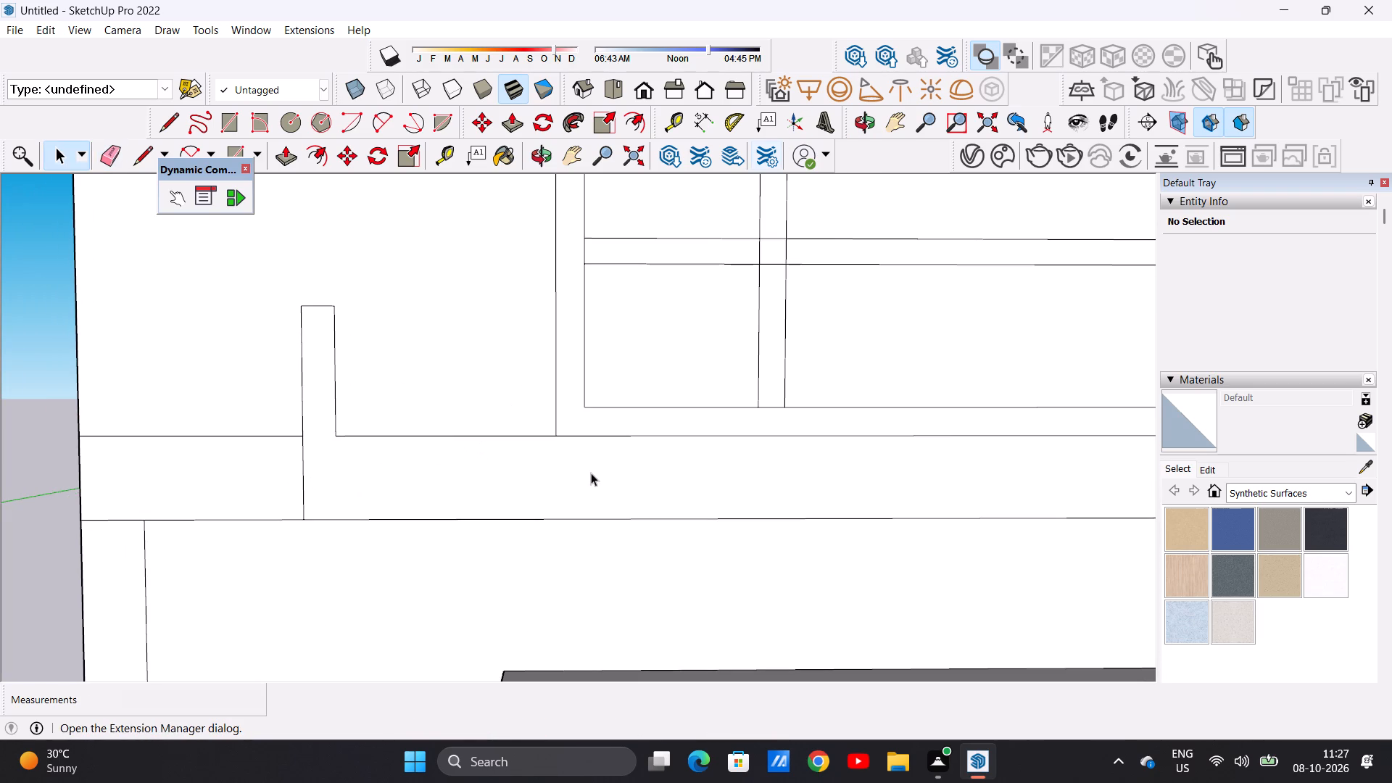
Draw a vertical 1' line across the floor band, just past the right side of the upper window.
scroll(571, 474, "down", 9, "ctrl")
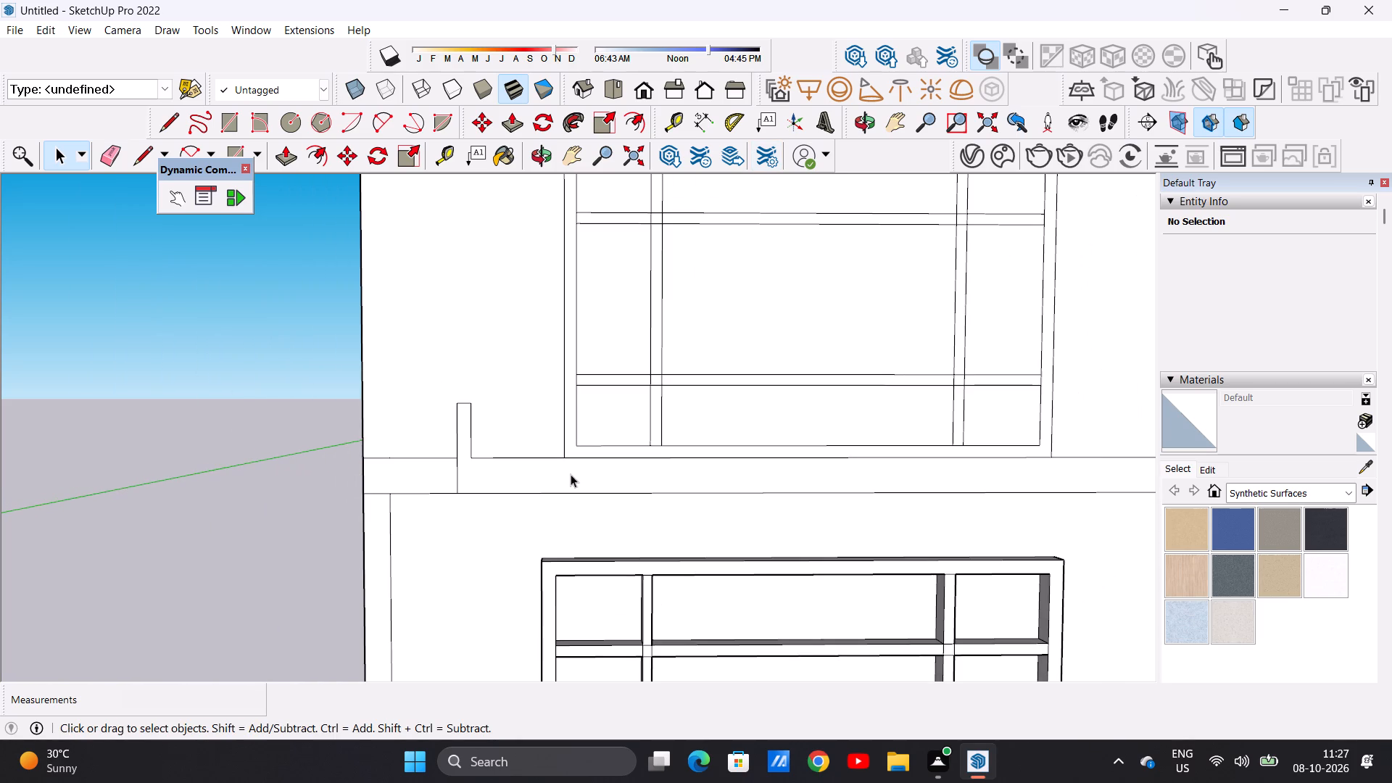
scroll(571, 474, "down", 6, "ctrl")
scroll(604, 478, "up", 4)
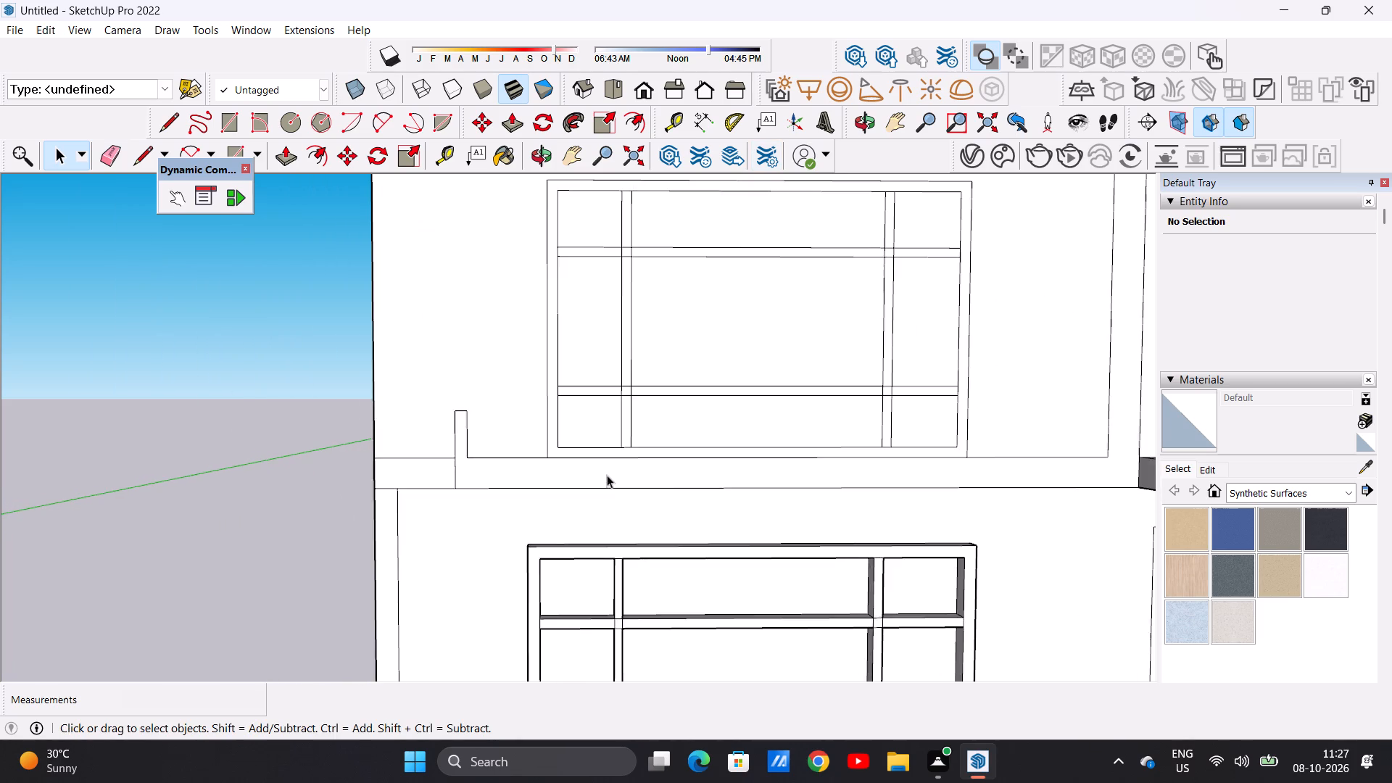
scroll(569, 452, "down", 3)
scroll(983, 413, "up", 5)
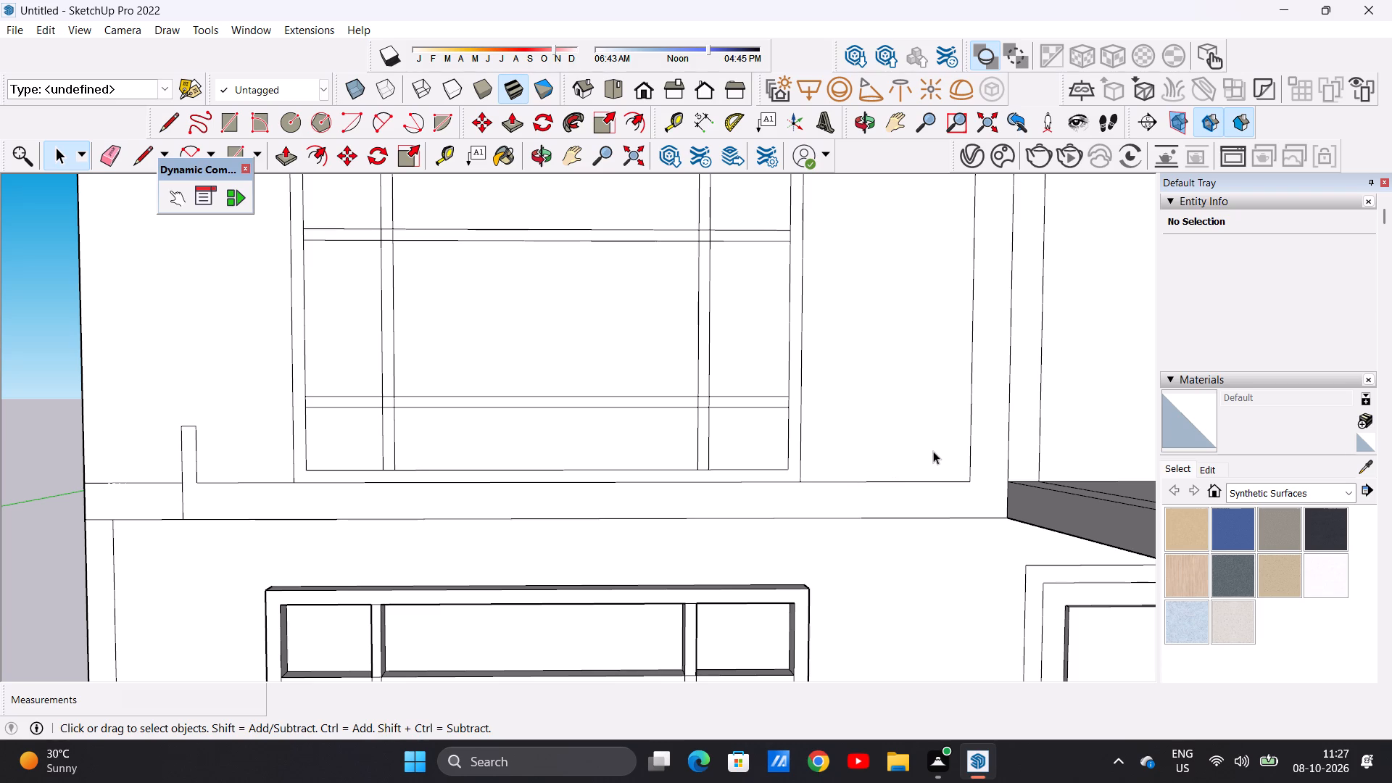
key("l")
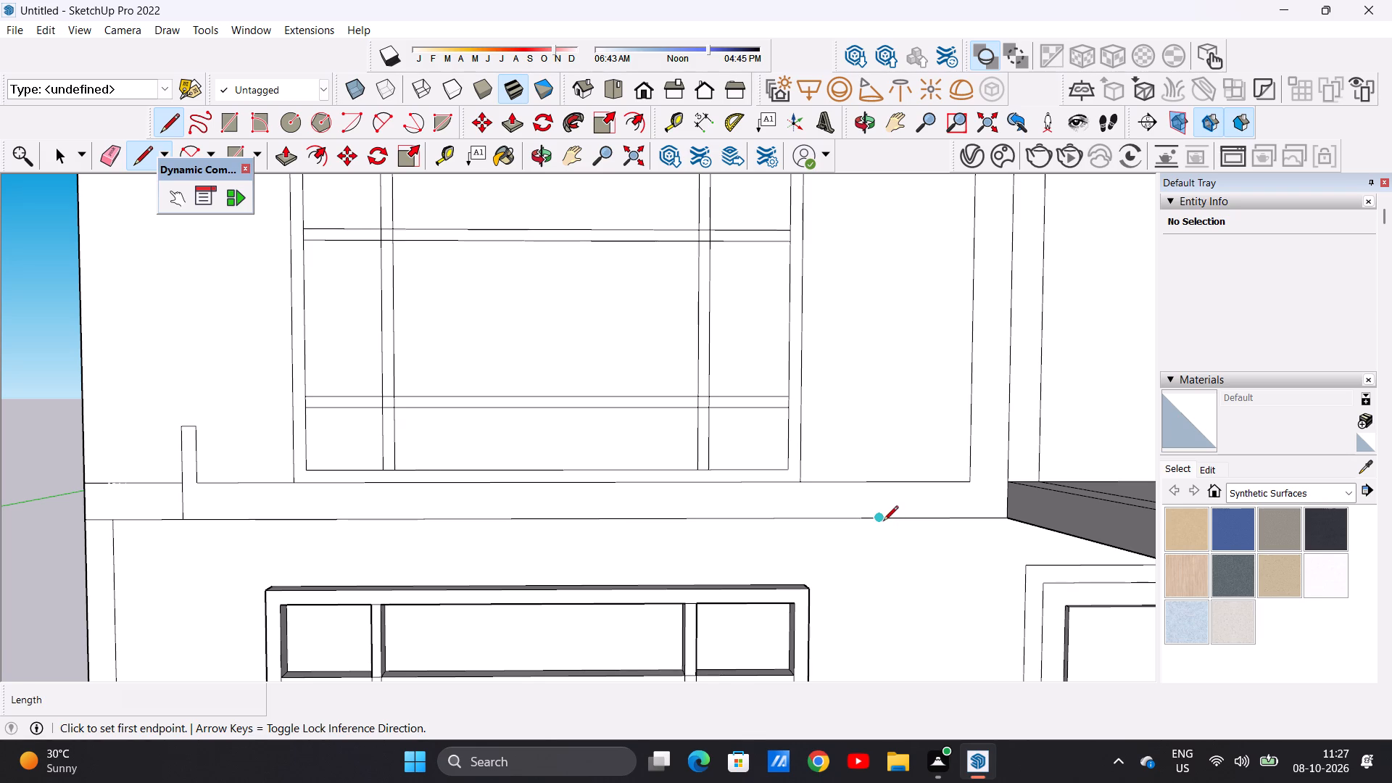
left_click(883, 522)
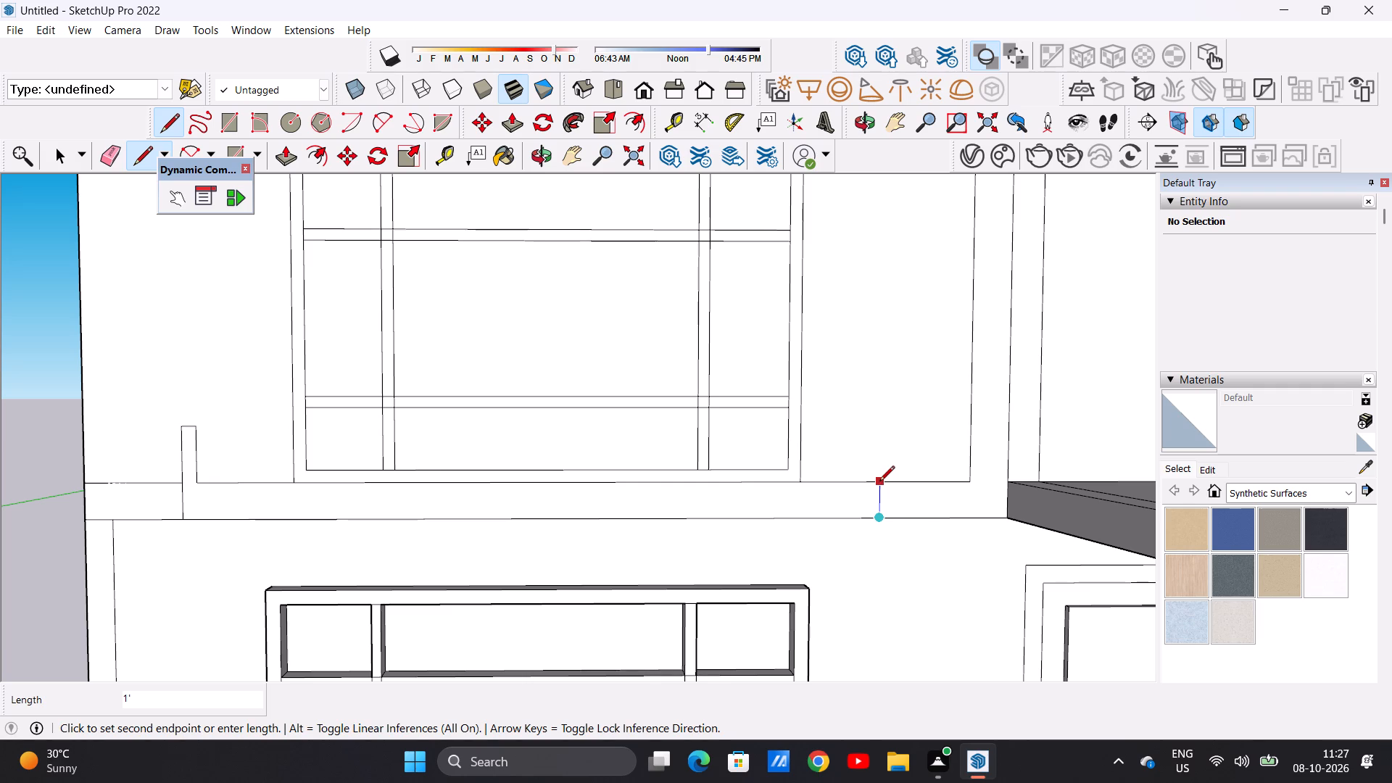
left_click(879, 484)
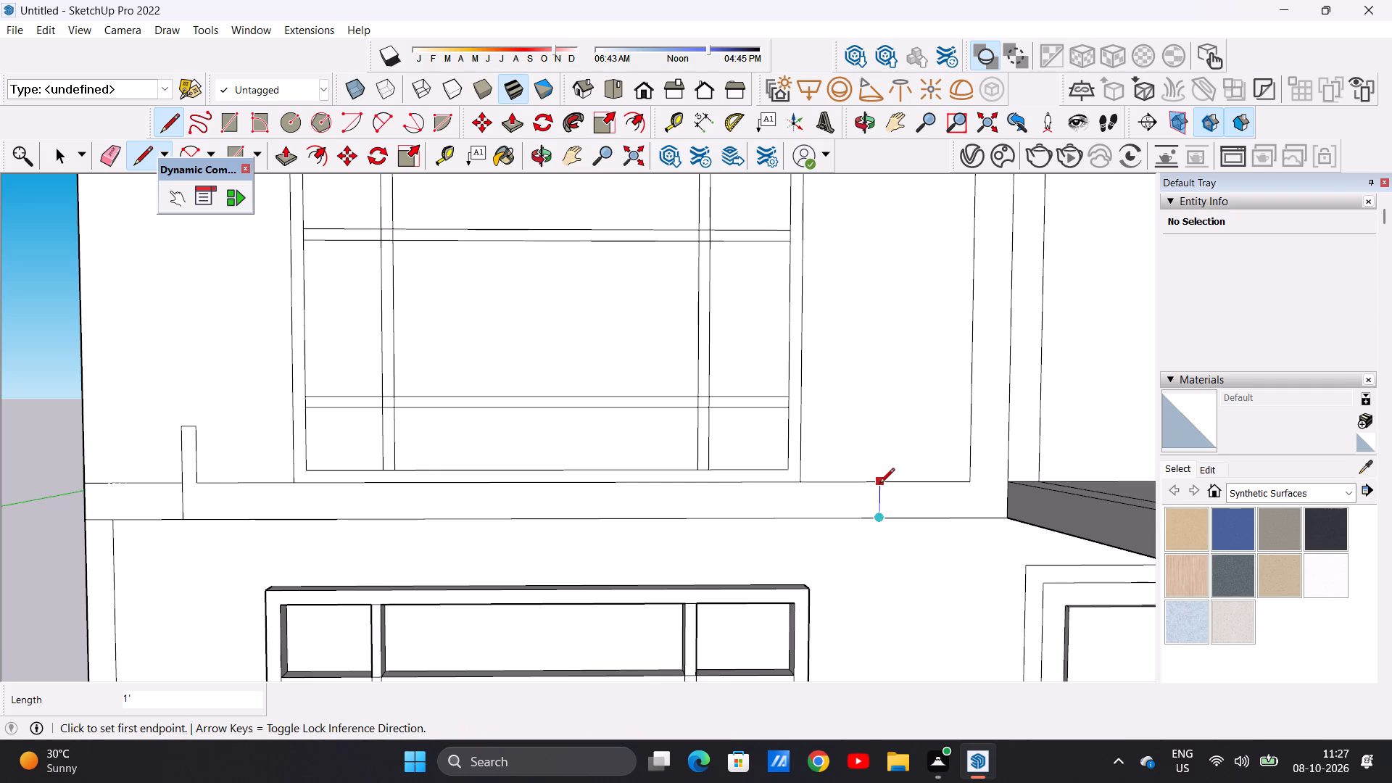
Draw an upright outline about 8 5/8" wide and 2'2" tall above the band, starting from the new 1' line's top end.
left_click(882, 403)
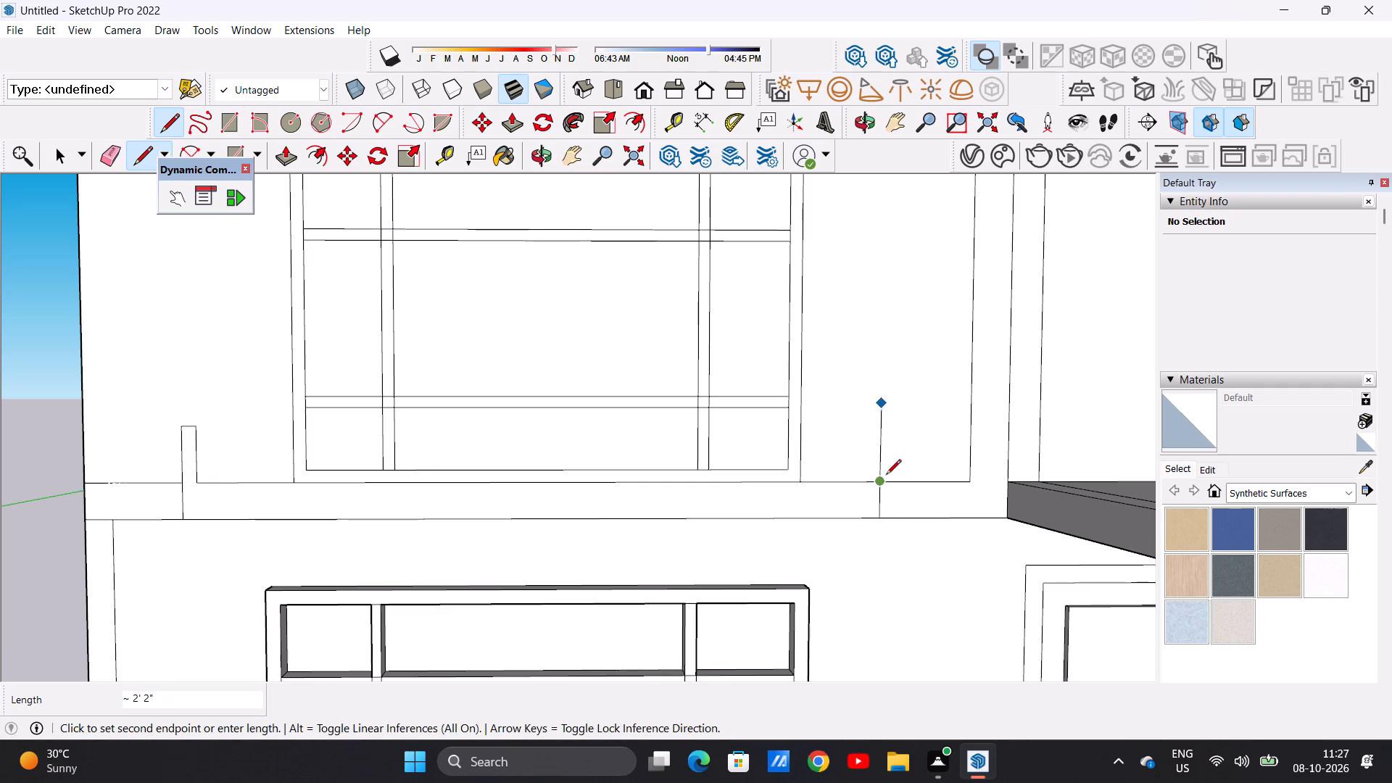
left_click(886, 476)
left_click(881, 405)
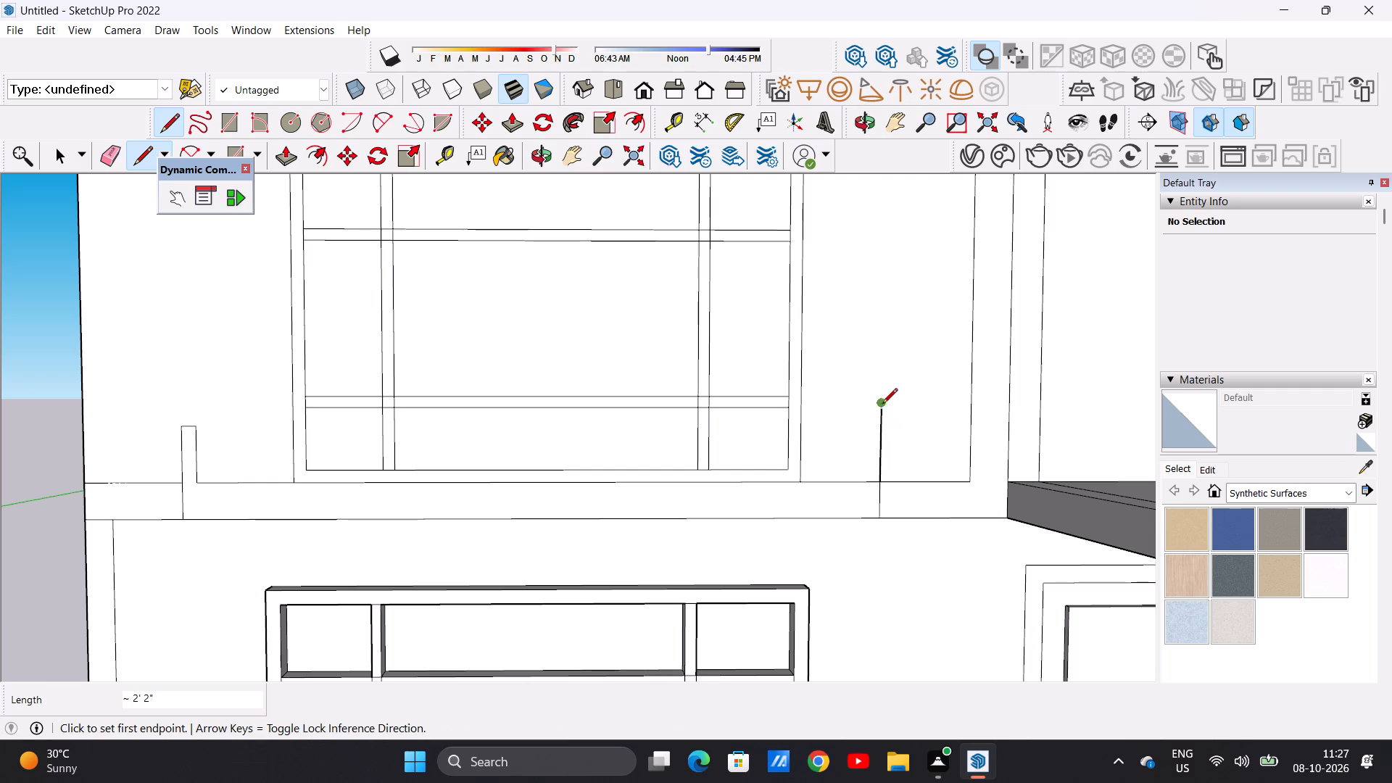
triple_click(855, 403)
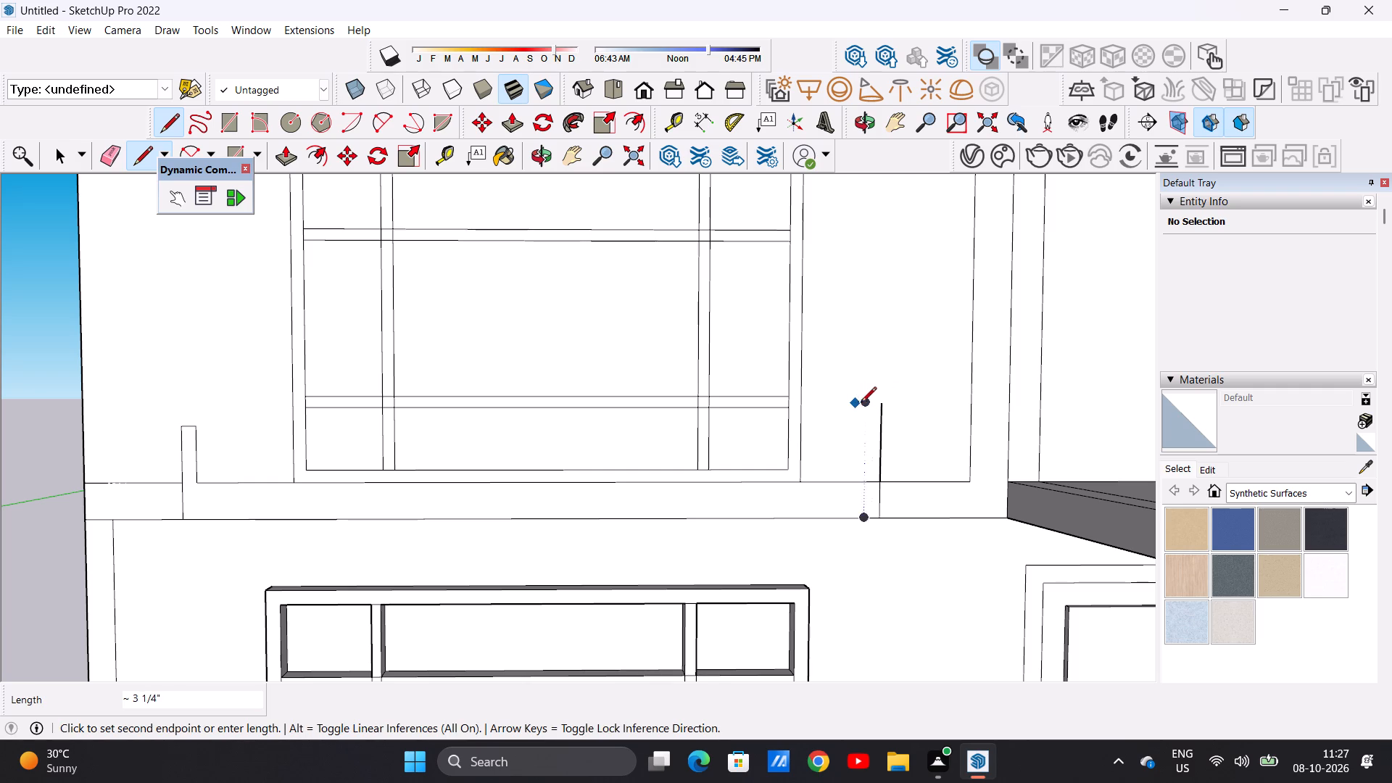
double_click(880, 411)
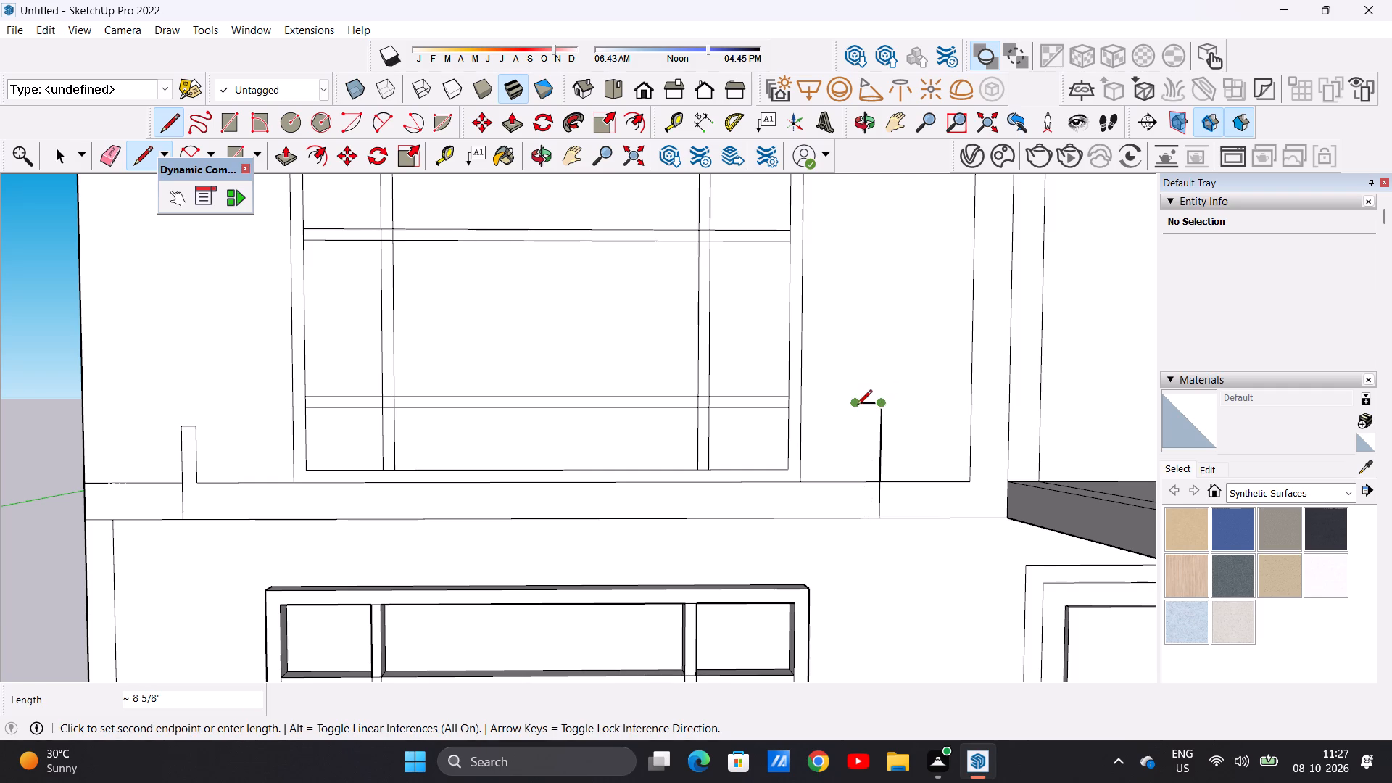
left_click(854, 405)
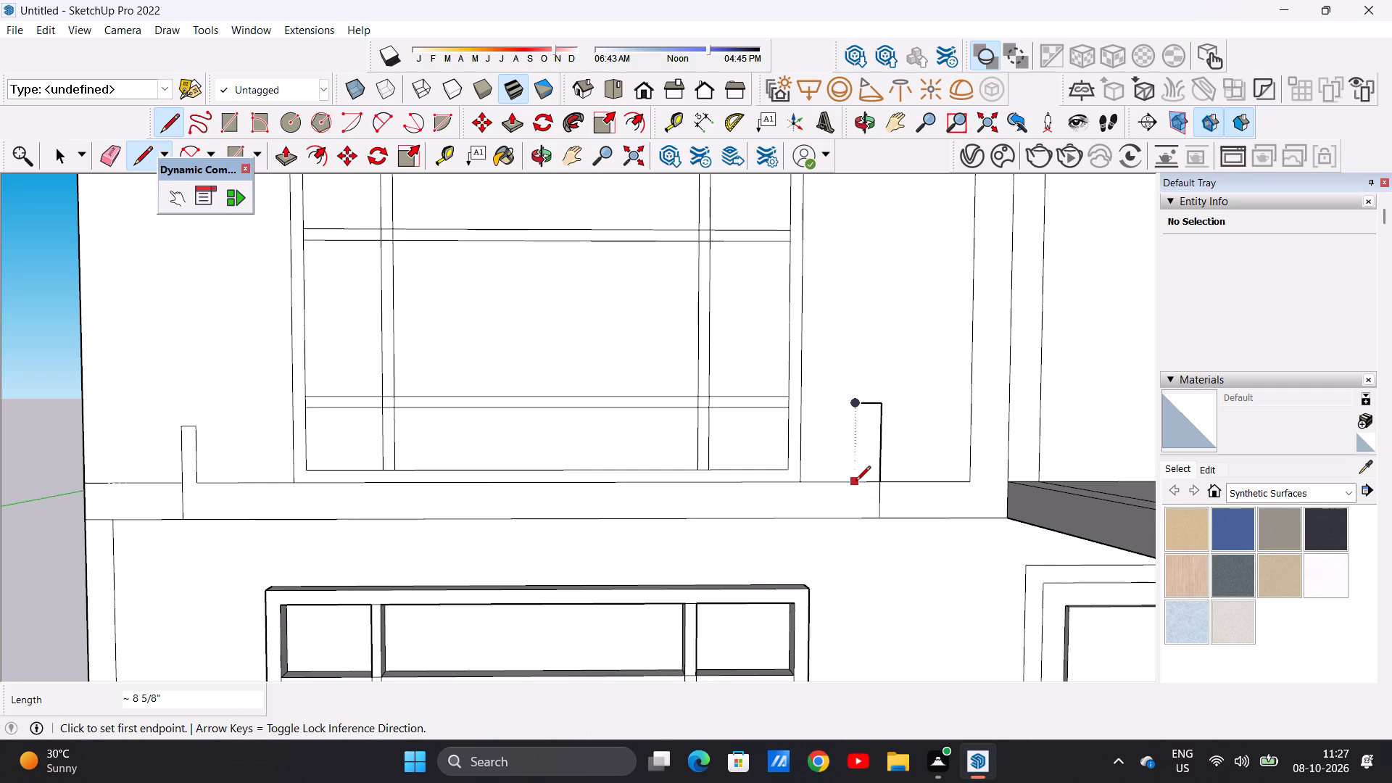
left_click(855, 482)
left_click(860, 403)
key("space")
Erase the band line segment at the foot of the right upright outline, joining the upright with the band.
scroll(858, 523, "up", 2)
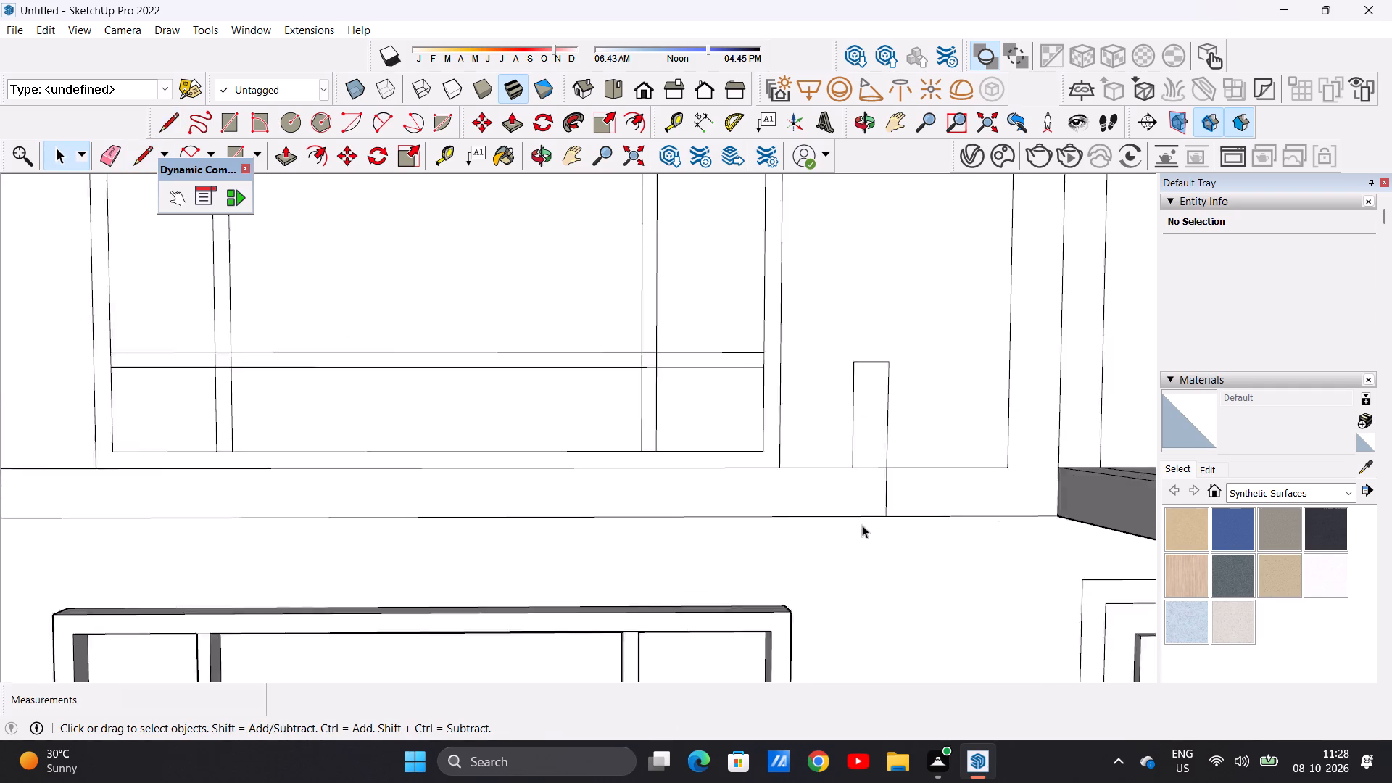
scroll(862, 525, "up", 3)
key("e")
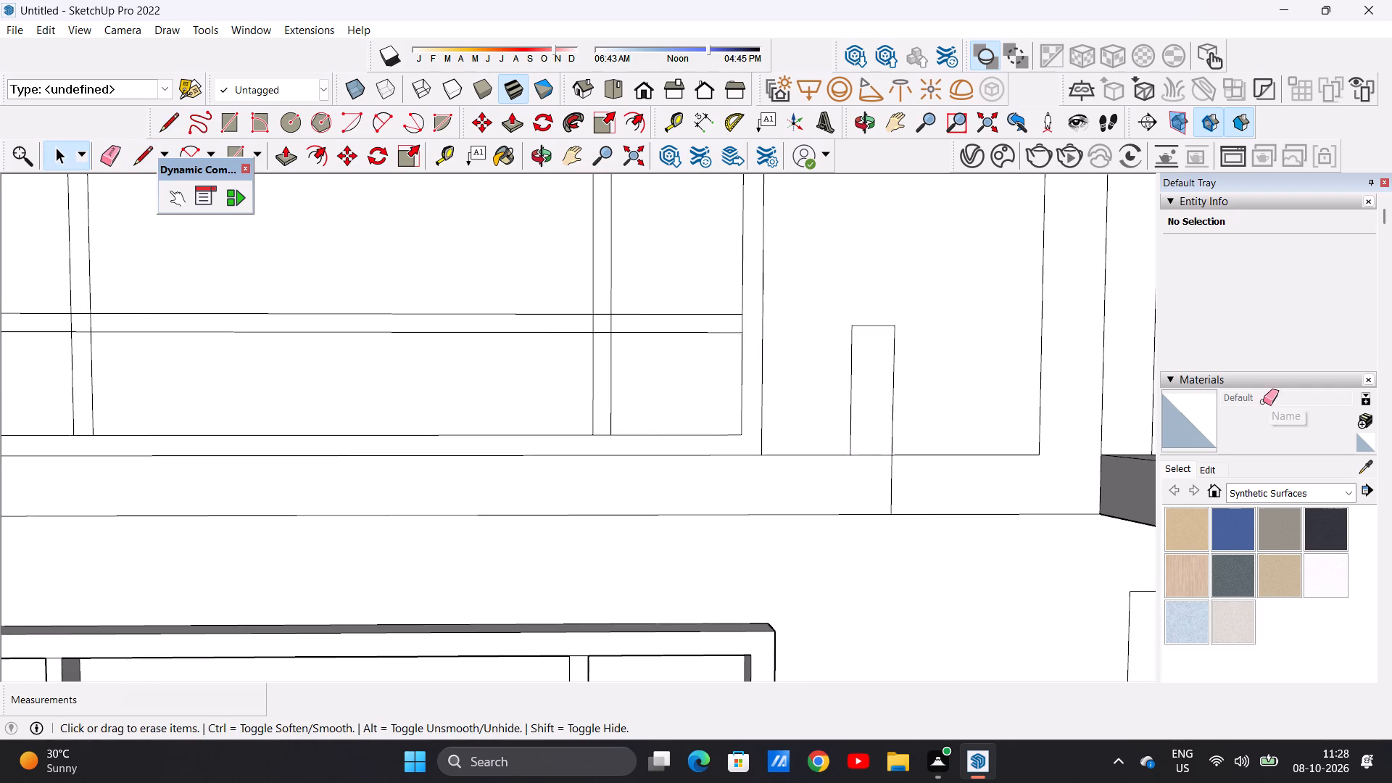
left_click_drag(874, 436, 874, 456)
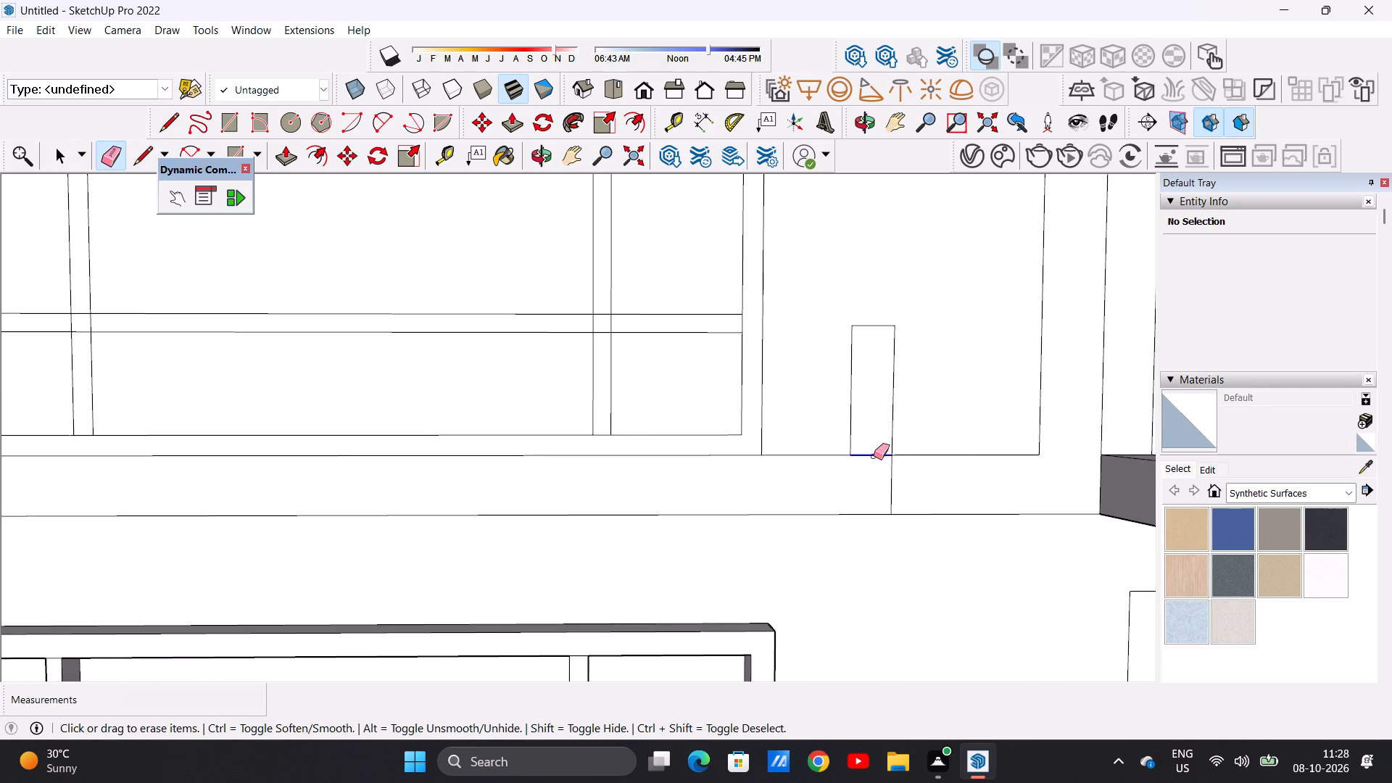
left_click_drag(874, 456, 871, 461)
scroll(863, 502, "down", 10)
scroll(887, 485, "up", 1)
scroll(887, 485, "down", 2)
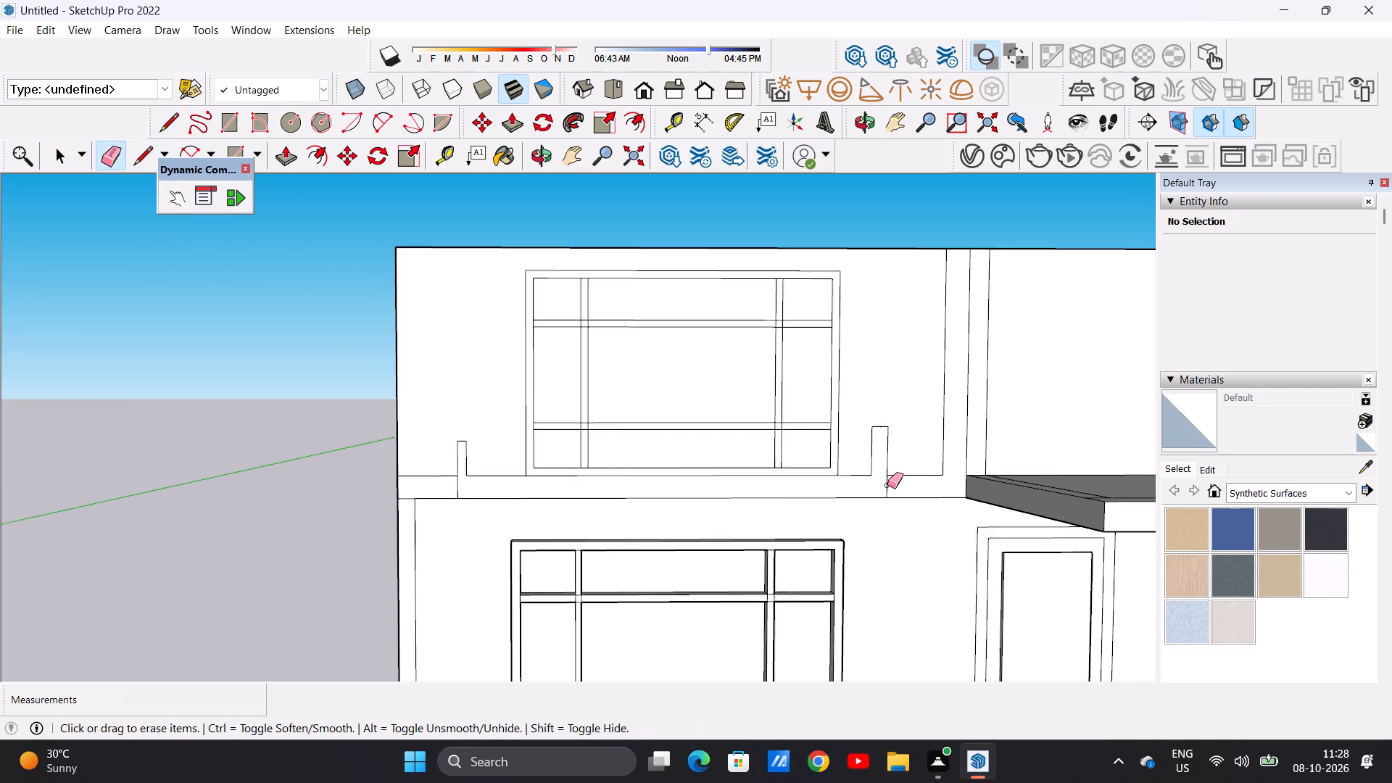
scroll(887, 485, "down", 3)
key("space")
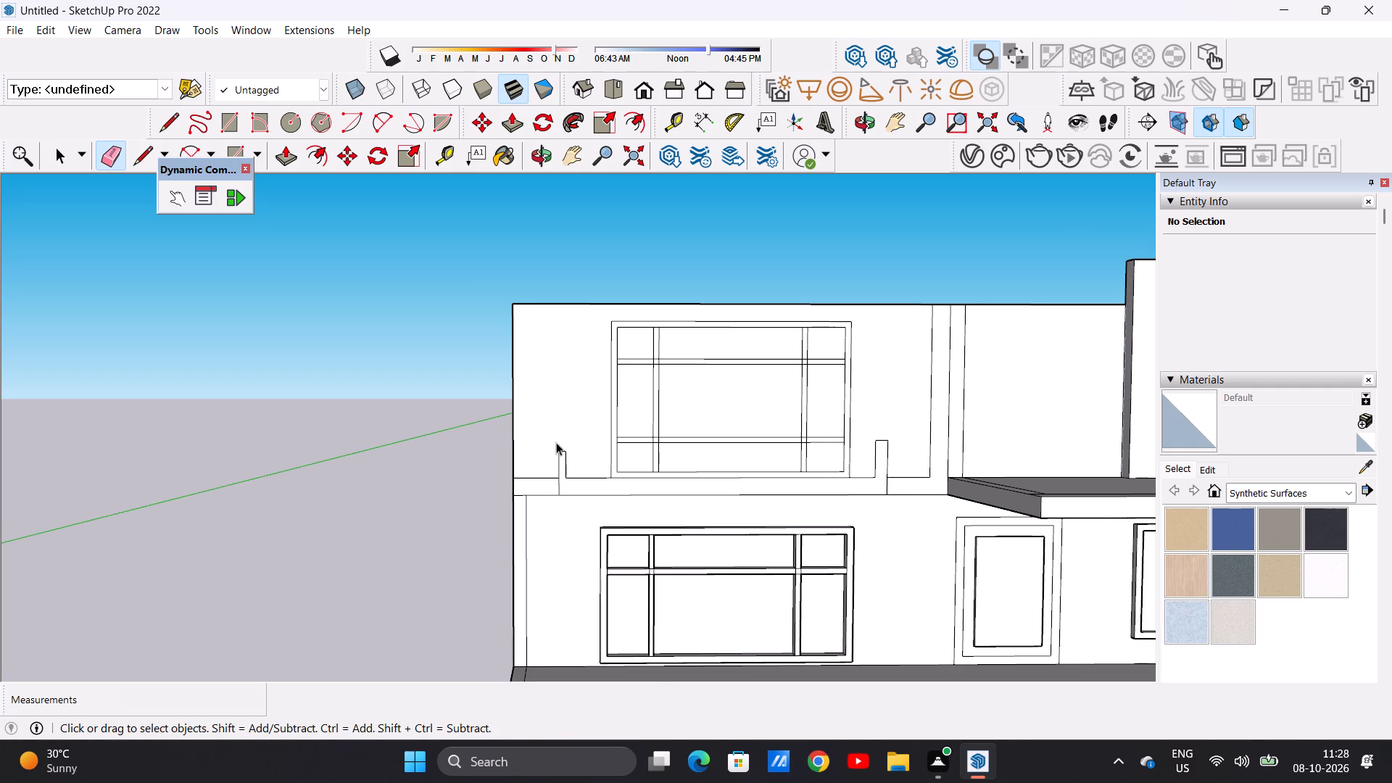
Erase the window-side vertical edge of the left upright outline.
scroll(556, 442, "up", 3)
scroll(592, 509, "down", 1)
scroll(581, 484, "up", 9)
scroll(571, 467, "down", 1)
scroll(571, 467, "up", 1)
scroll(571, 466, "down", 1)
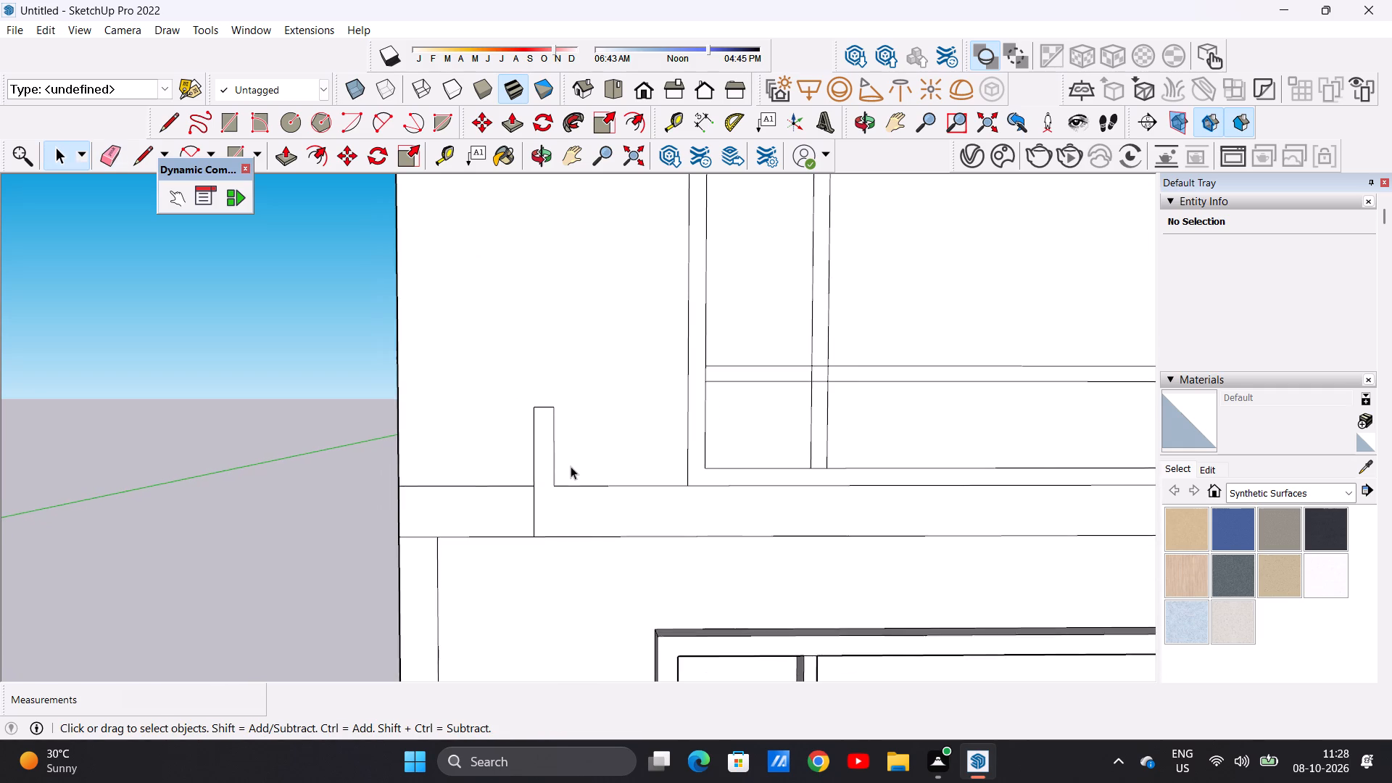
scroll(580, 484, "up", 3)
key("e")
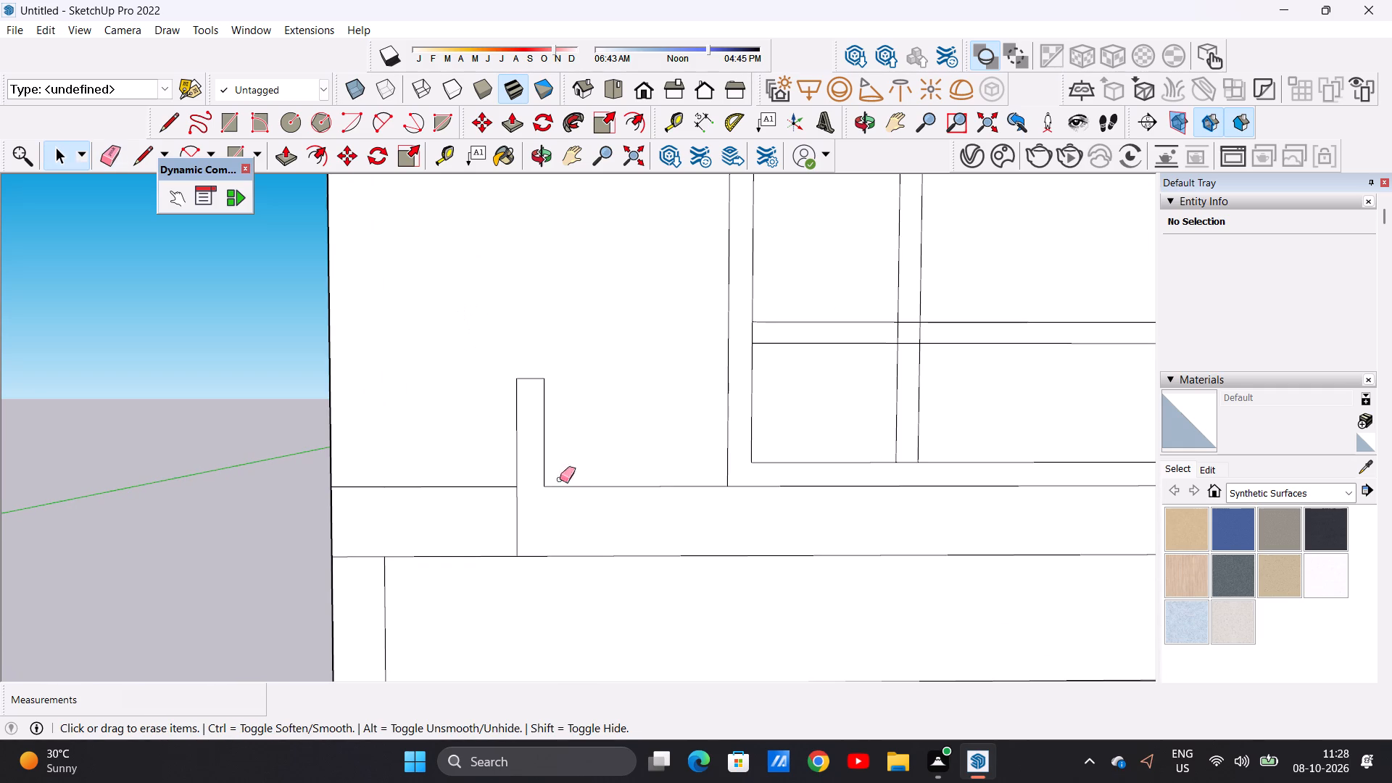
left_click_drag(550, 443, 540, 439)
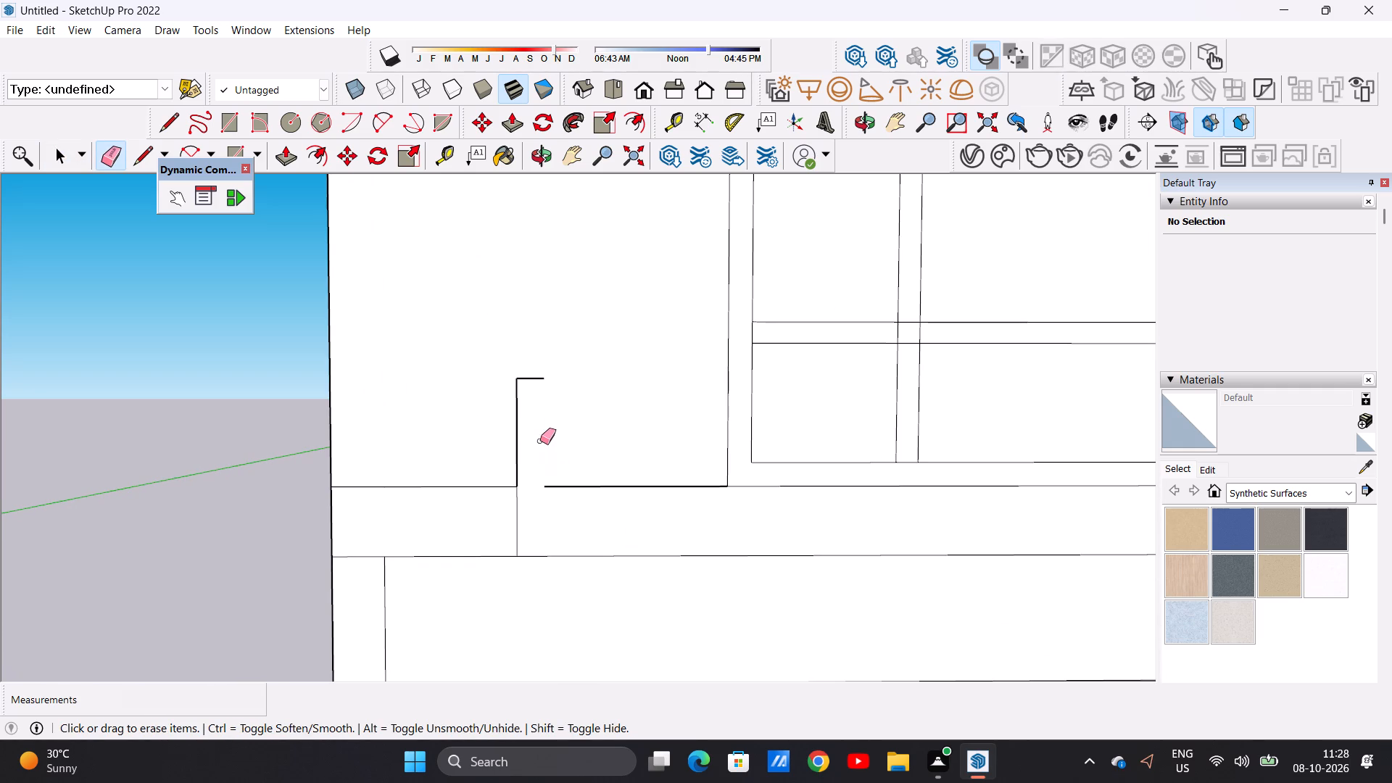
key("space")
Extend the left upright's top edge toward the window and draw a new 1'6 1/2" side edge down to the band line.
key("l")
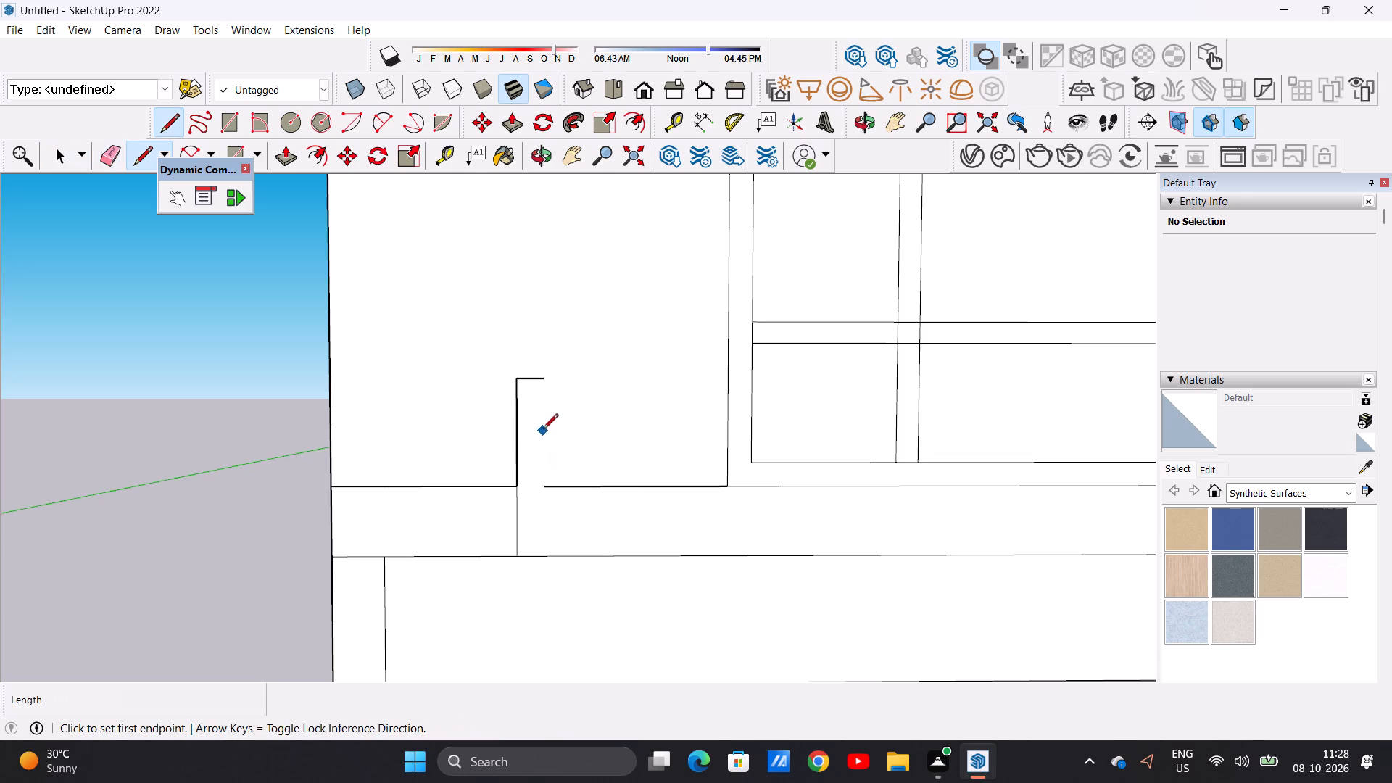
double_click(542, 381)
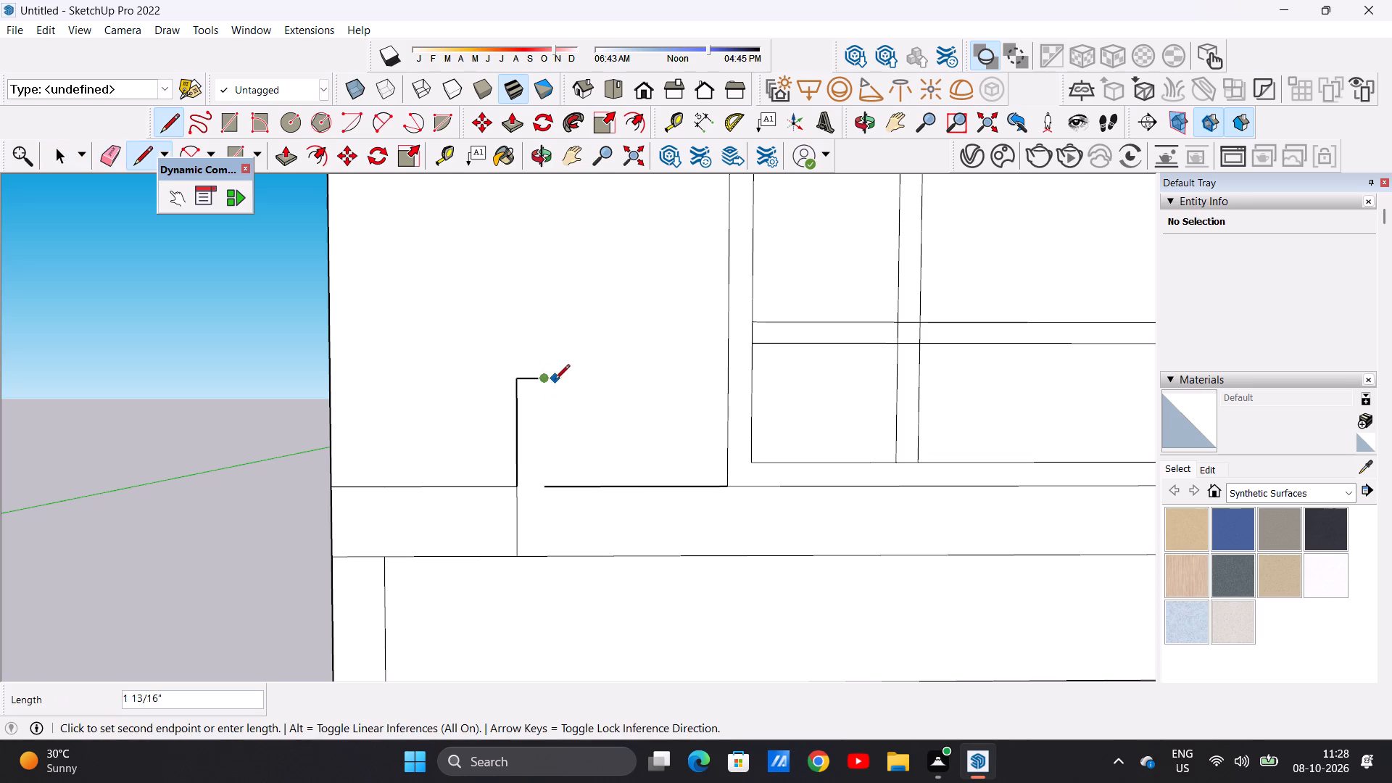
left_click(566, 381)
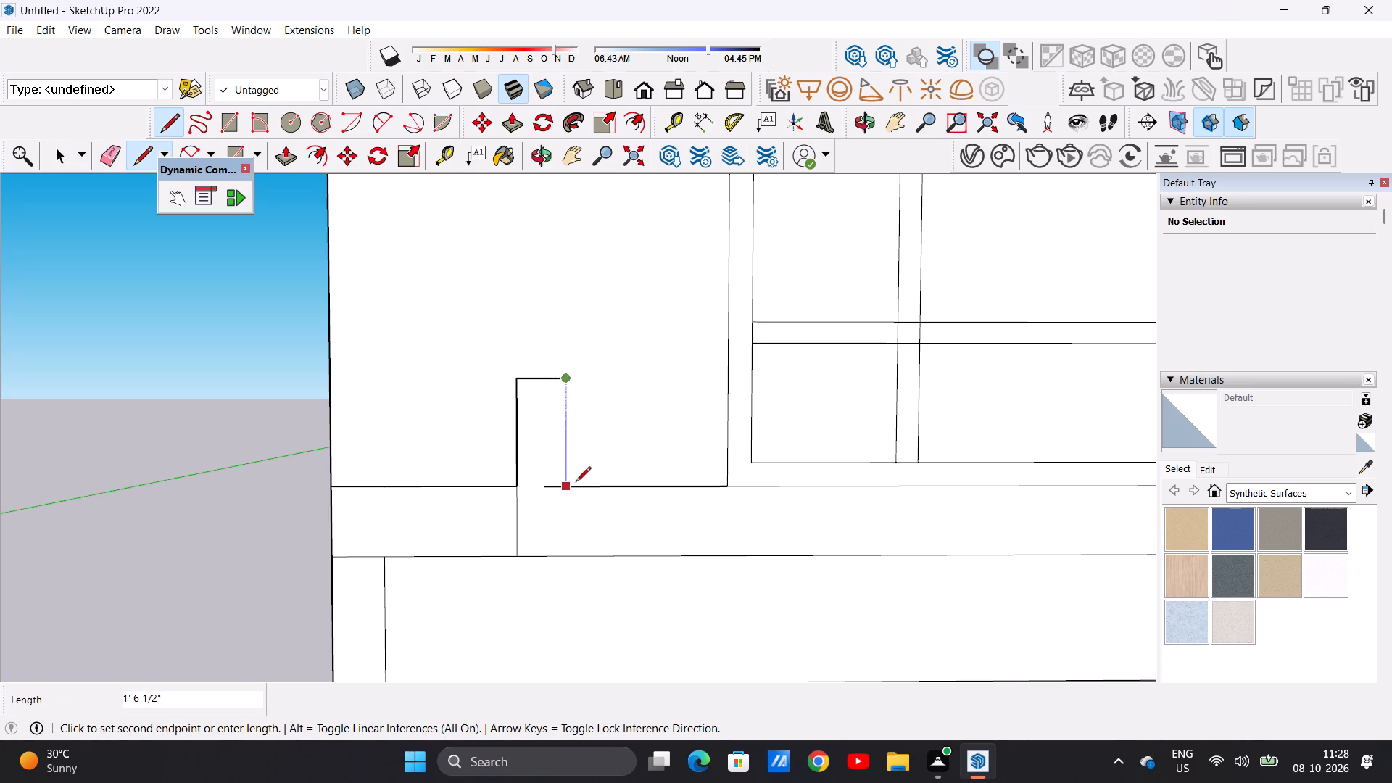
left_click(573, 486)
key("space")
Erase the leftover band line stub inside the widened left upright's foot.
type("e")
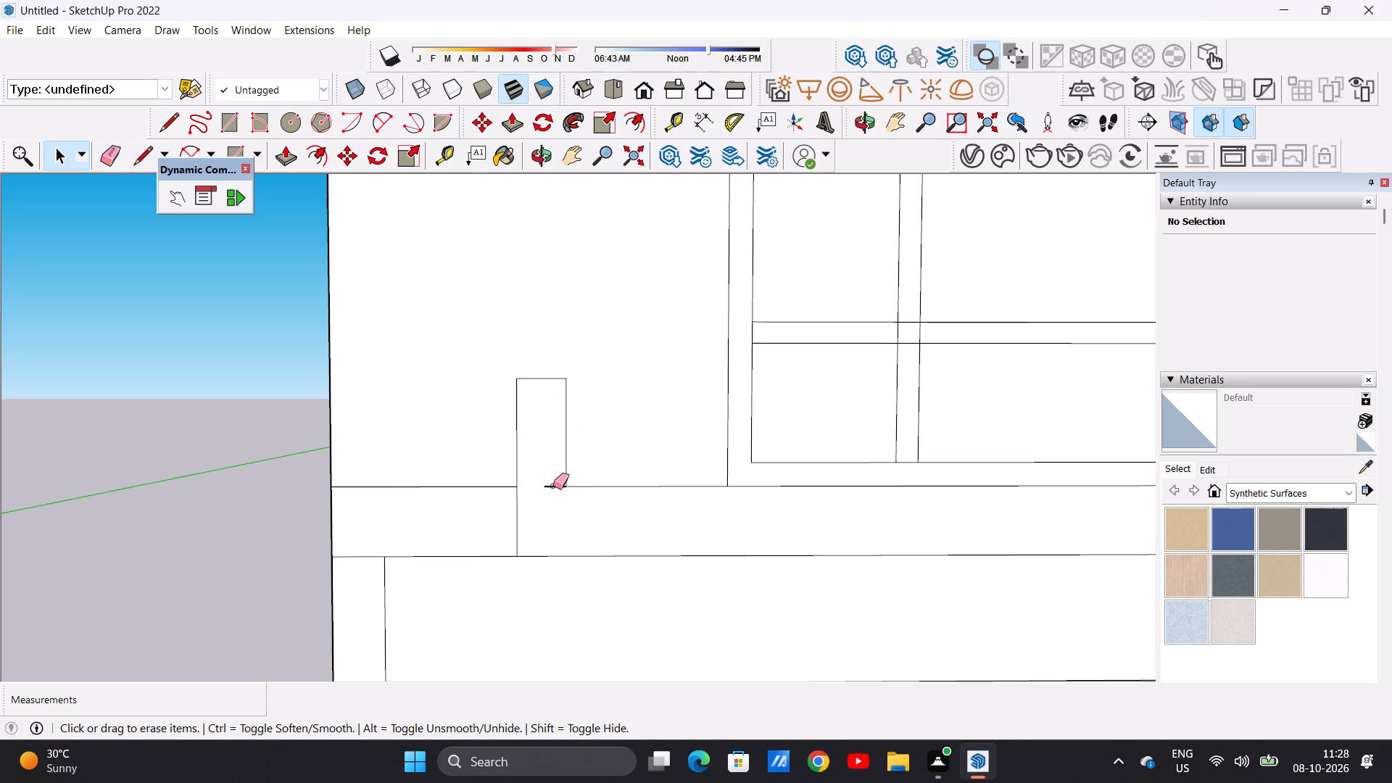
left_click_drag(553, 481, 558, 509)
left_click(558, 509)
key("space")
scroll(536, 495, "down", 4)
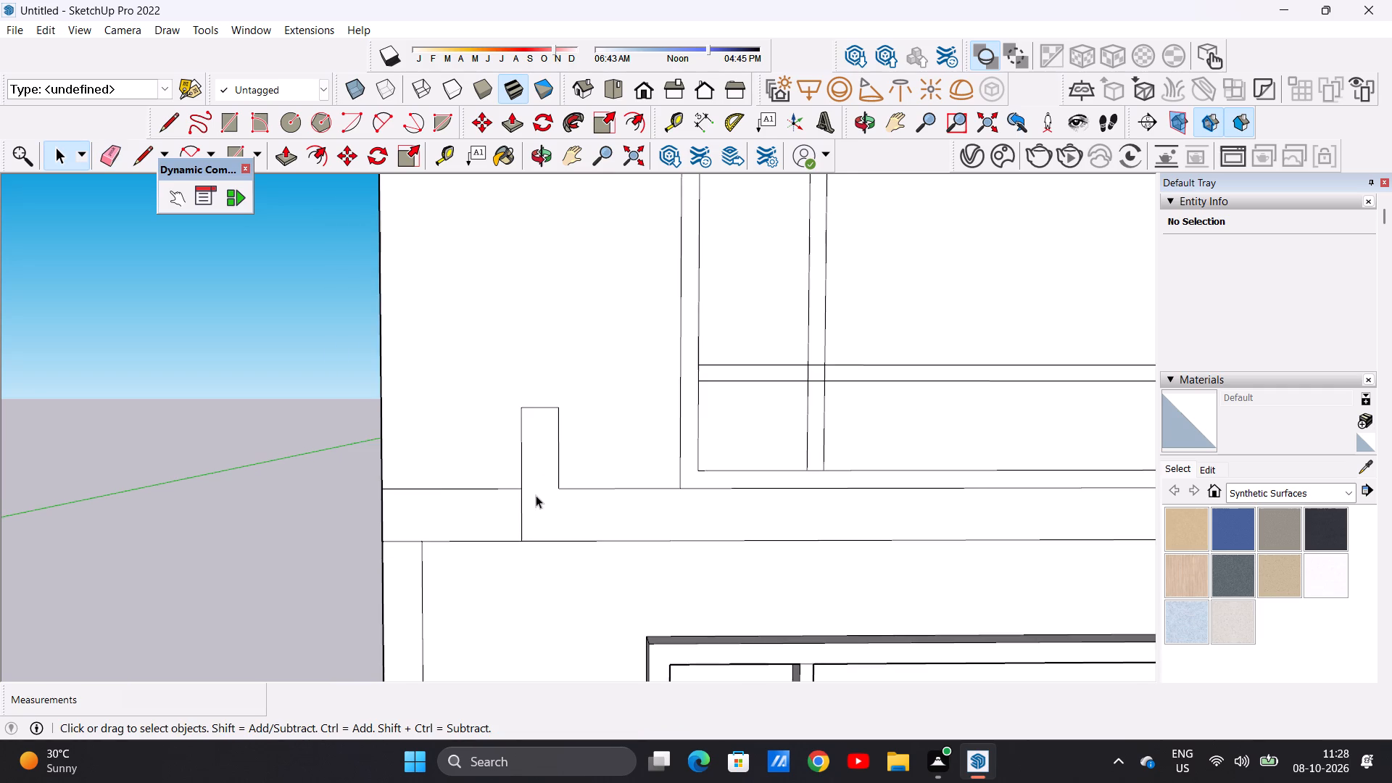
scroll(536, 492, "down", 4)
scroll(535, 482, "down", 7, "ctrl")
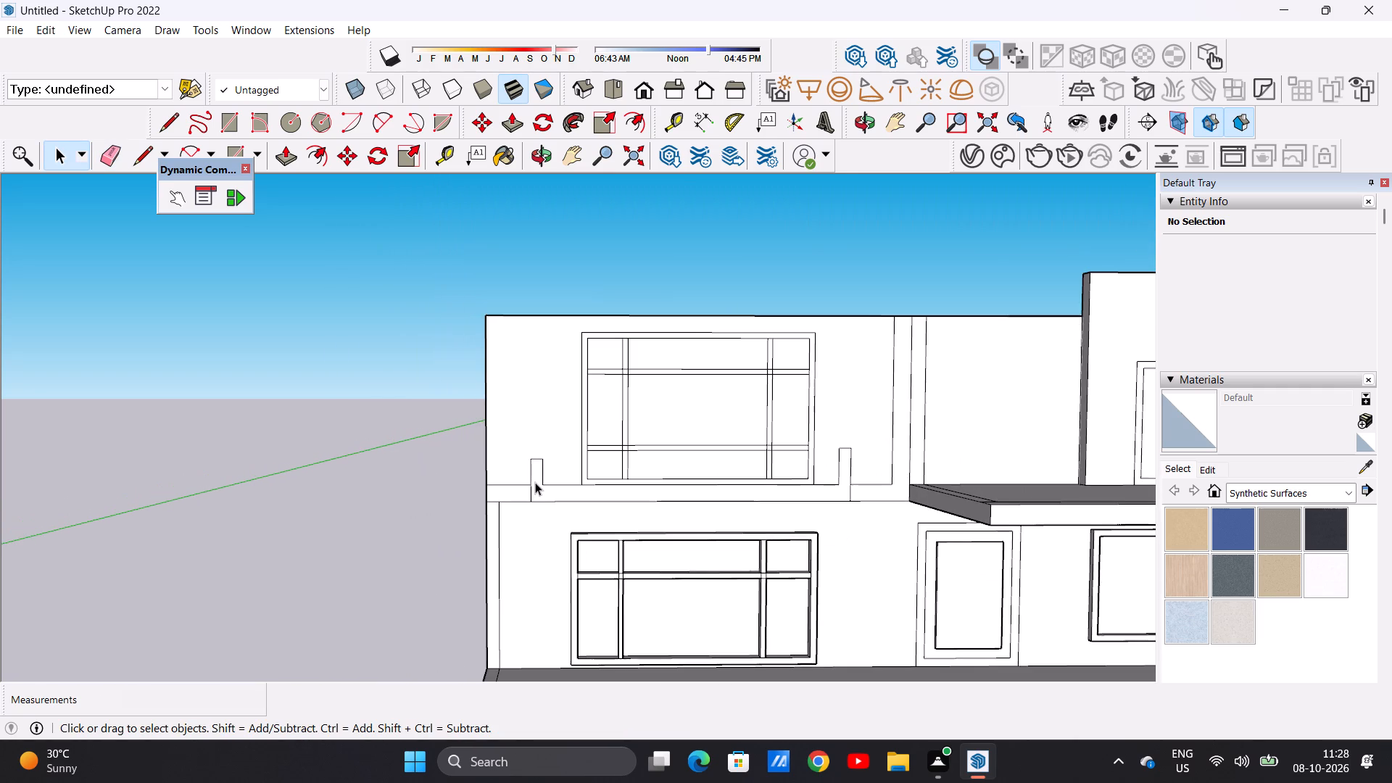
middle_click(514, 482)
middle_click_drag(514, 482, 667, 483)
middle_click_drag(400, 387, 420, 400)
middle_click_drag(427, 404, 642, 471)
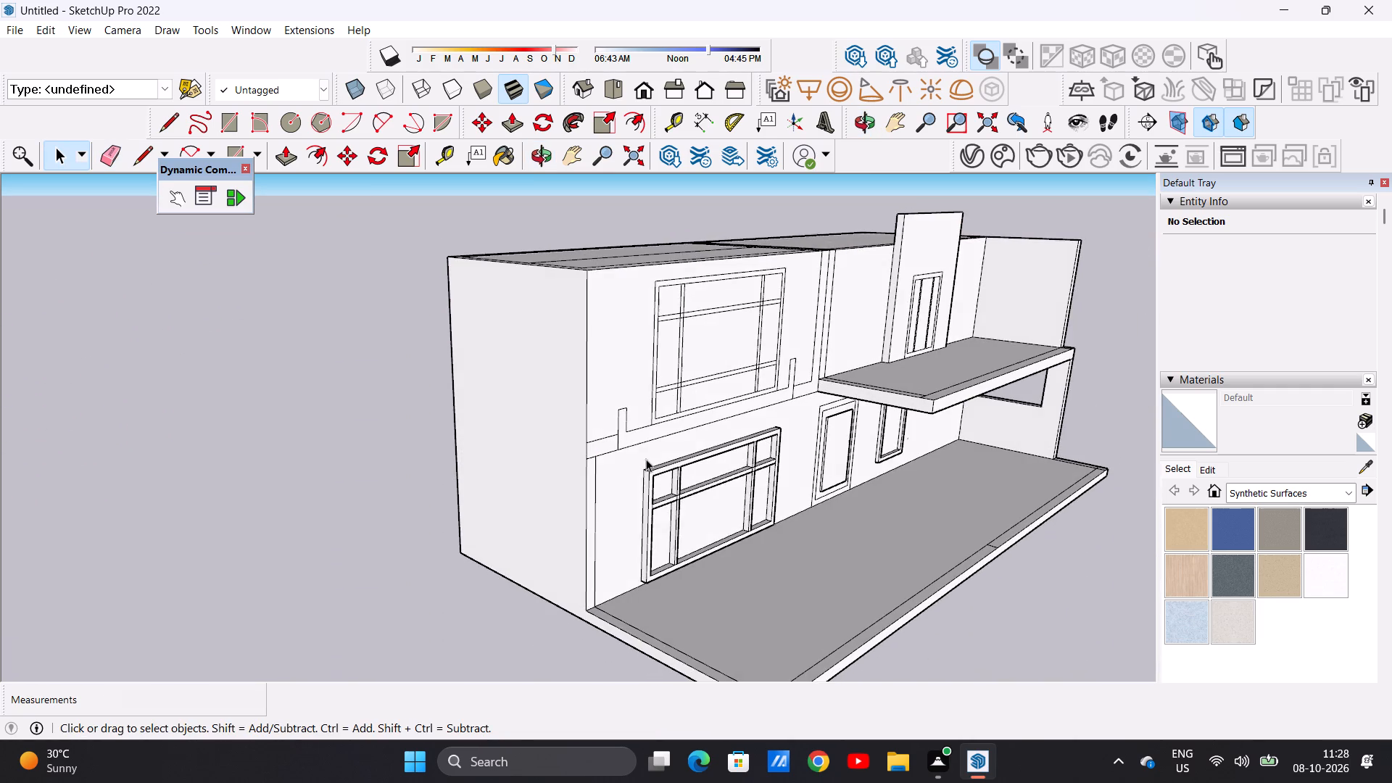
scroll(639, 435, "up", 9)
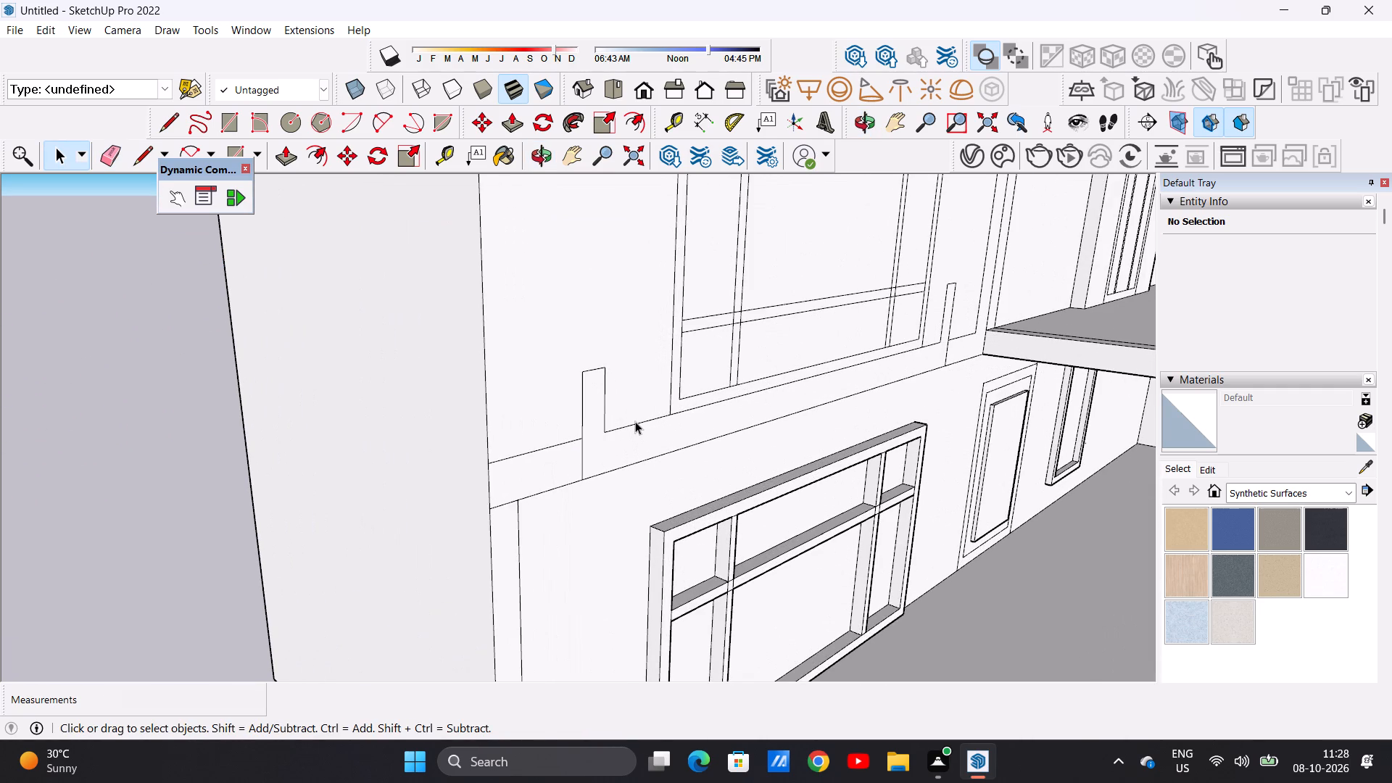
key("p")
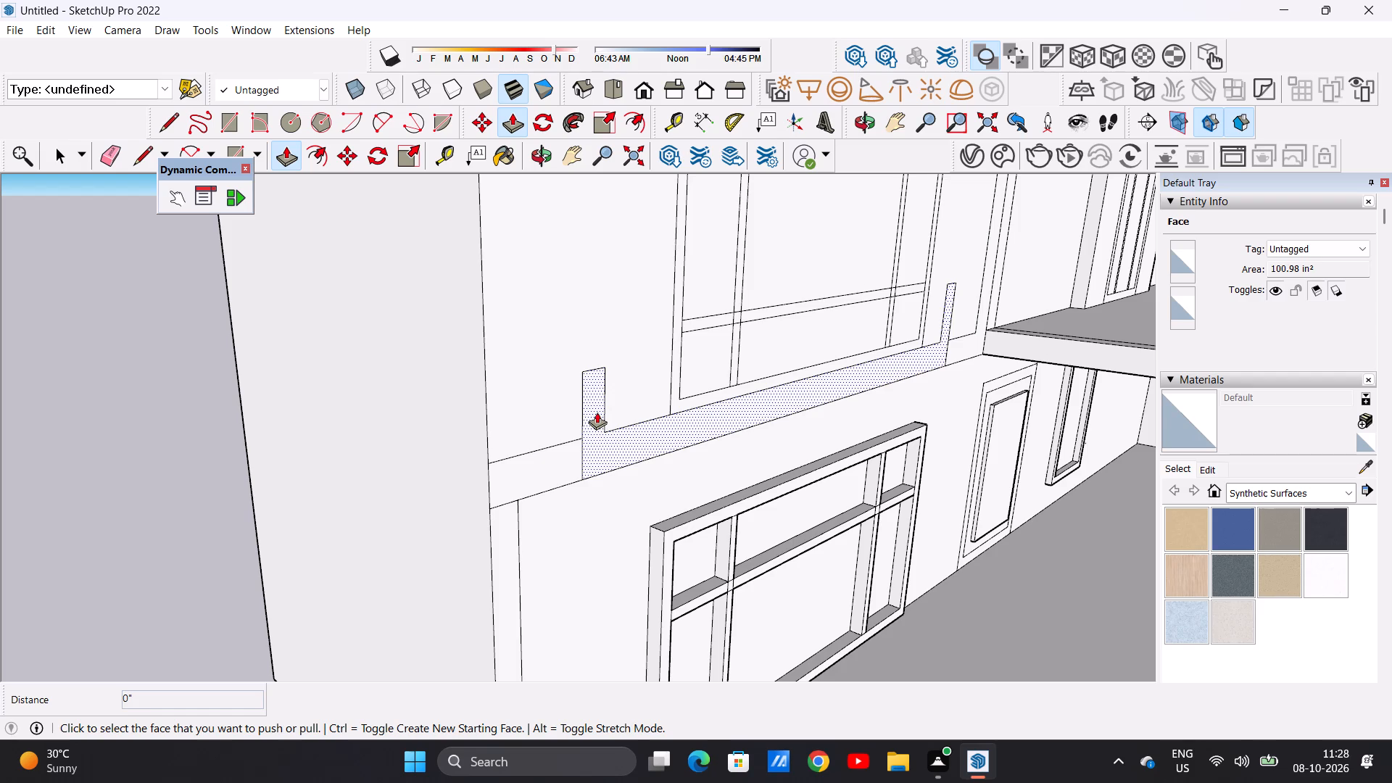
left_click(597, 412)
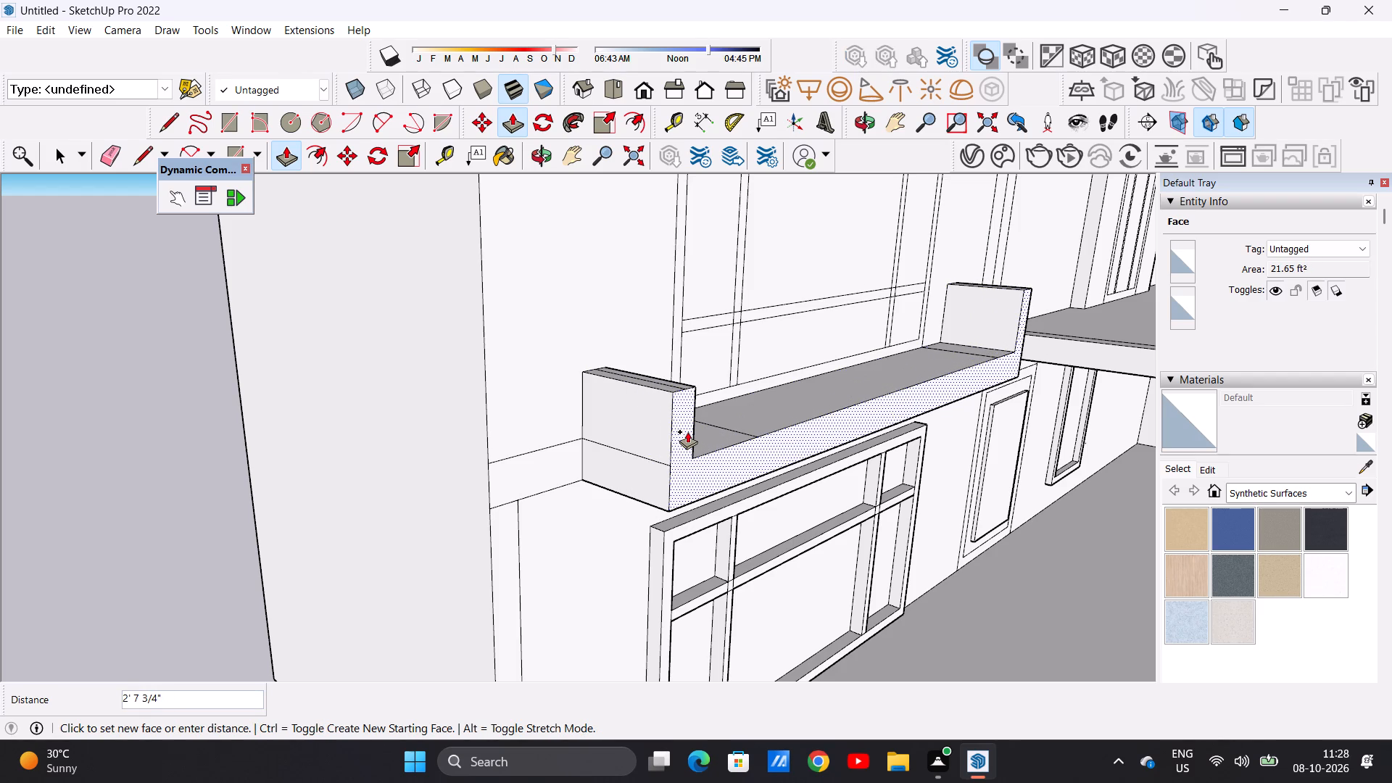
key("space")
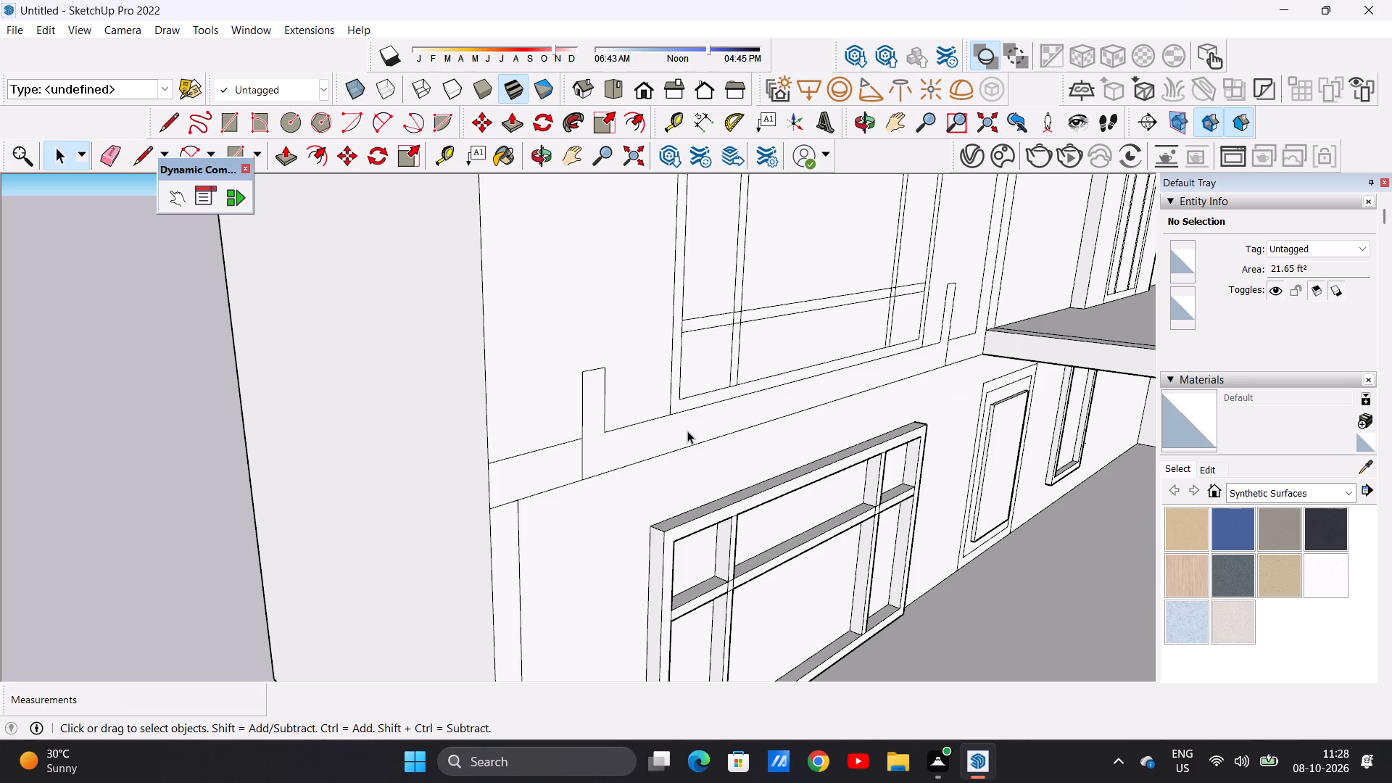
Push/Pull the U-shaped band face beneath the upper window outward about 3' 11 13/16" to form the balcony ledge.
key("p")
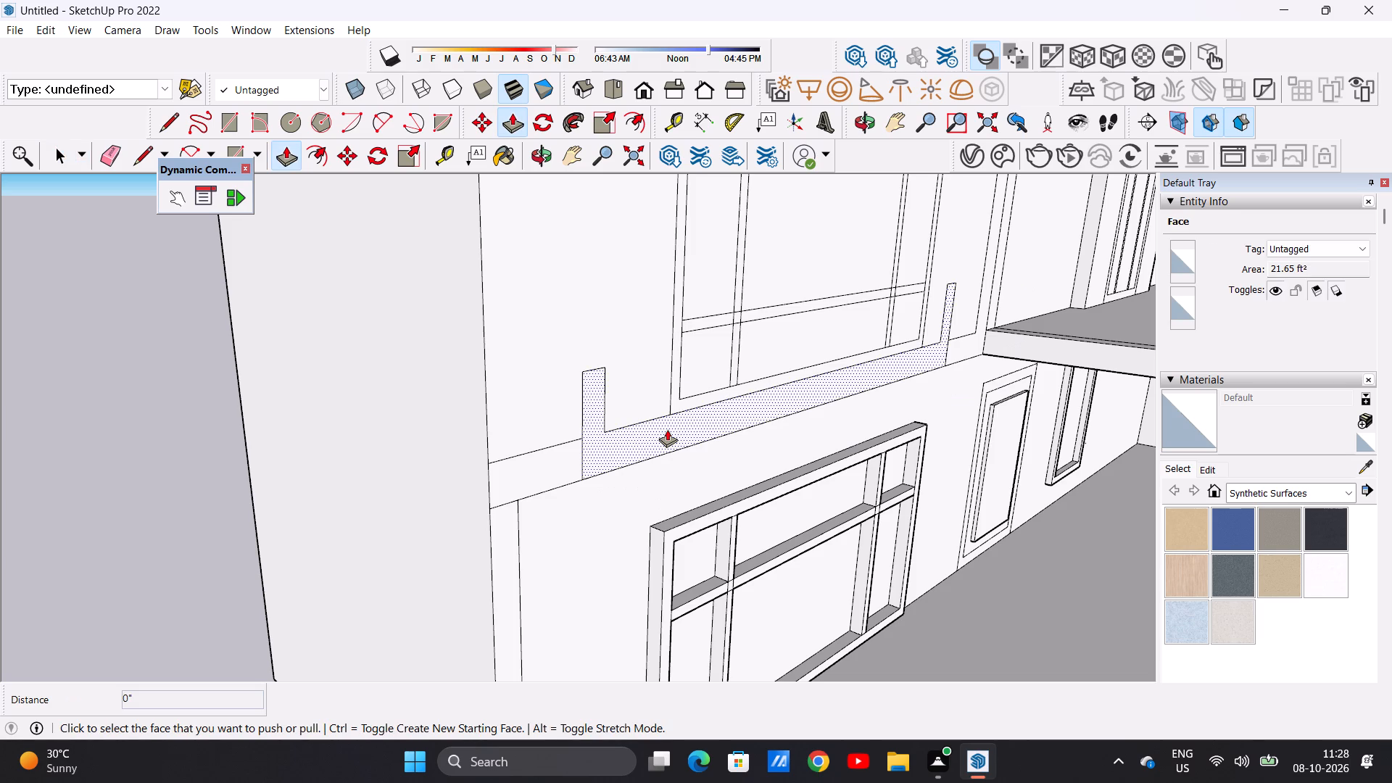
left_click(667, 429)
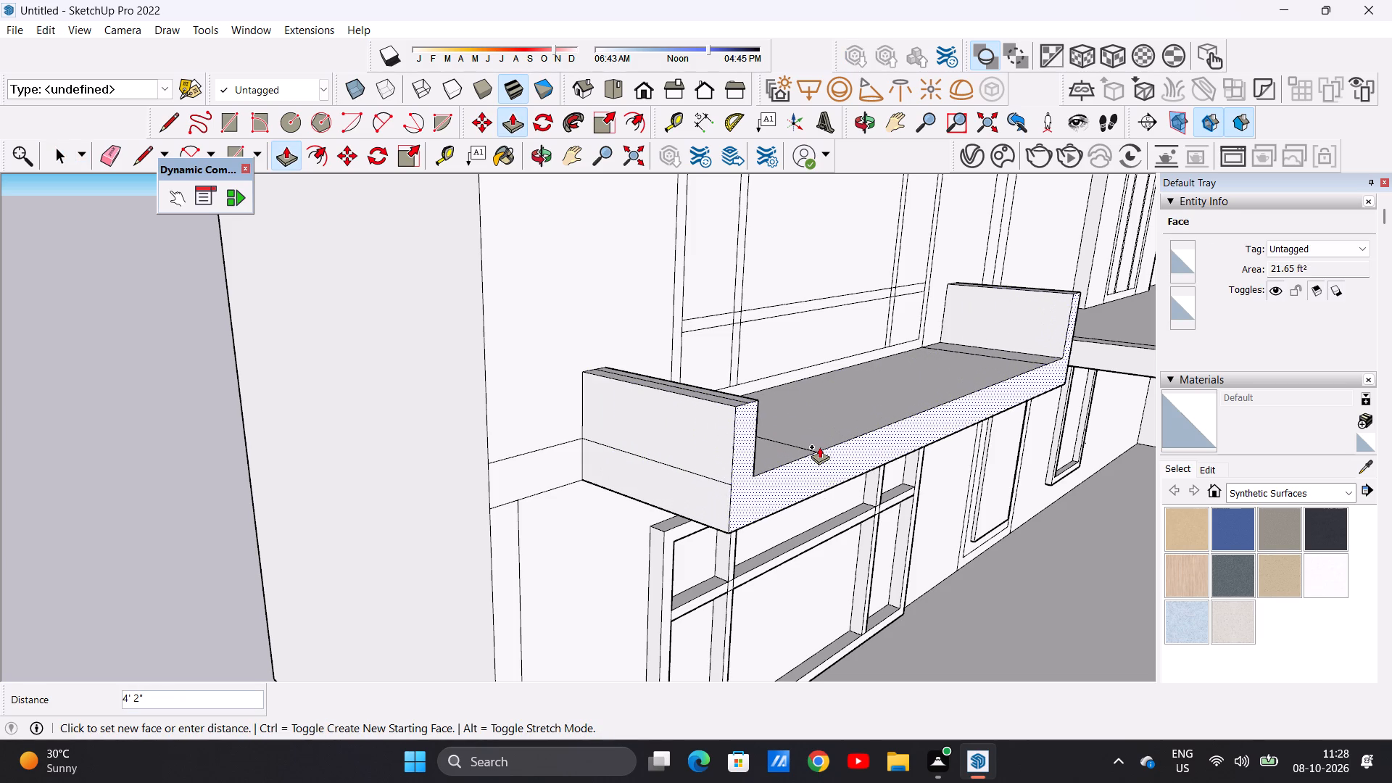
left_click(811, 447)
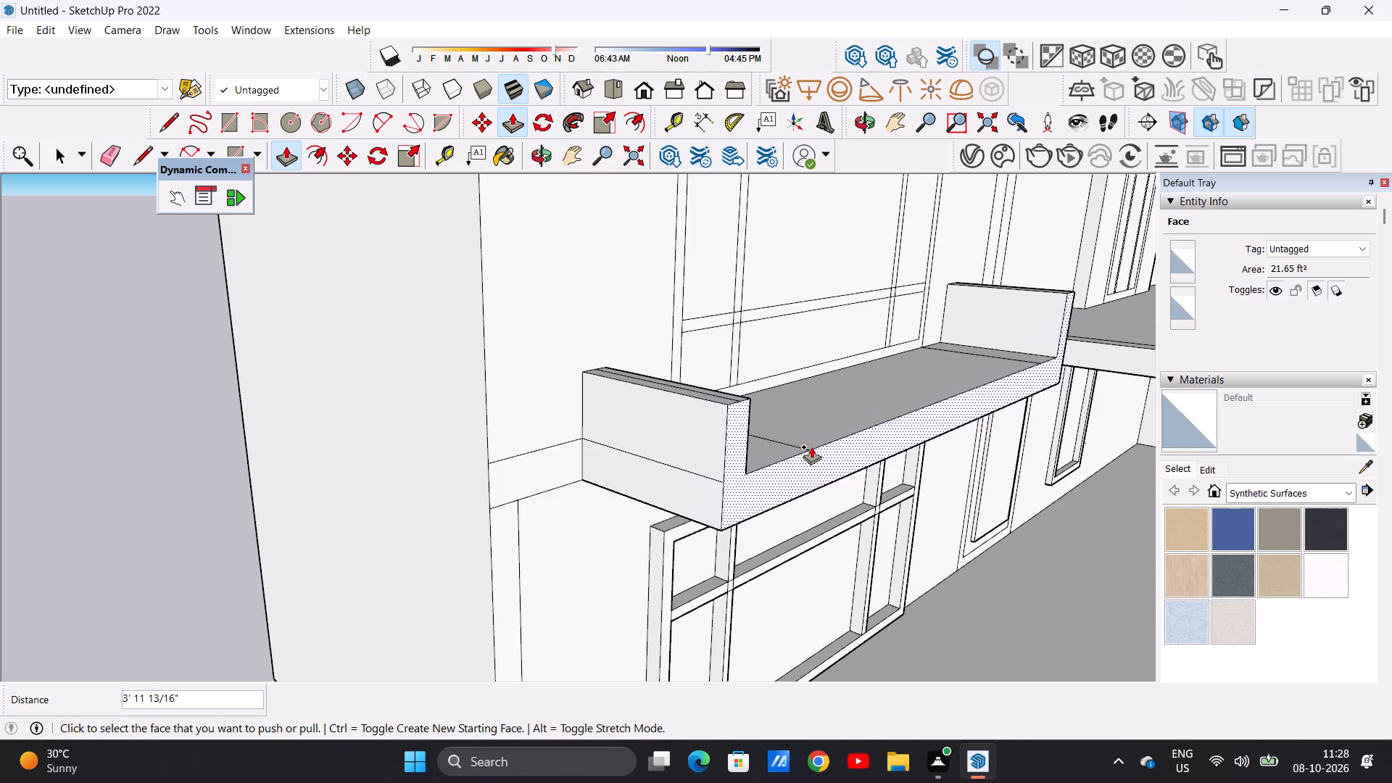
key("space")
Erase the two seam lines crossing the balcony floor near its side walls, leaving one continuous floor face.
middle_click_drag(857, 502, 588, 544)
scroll(588, 544, "up", 1)
scroll(692, 460, "down", 2)
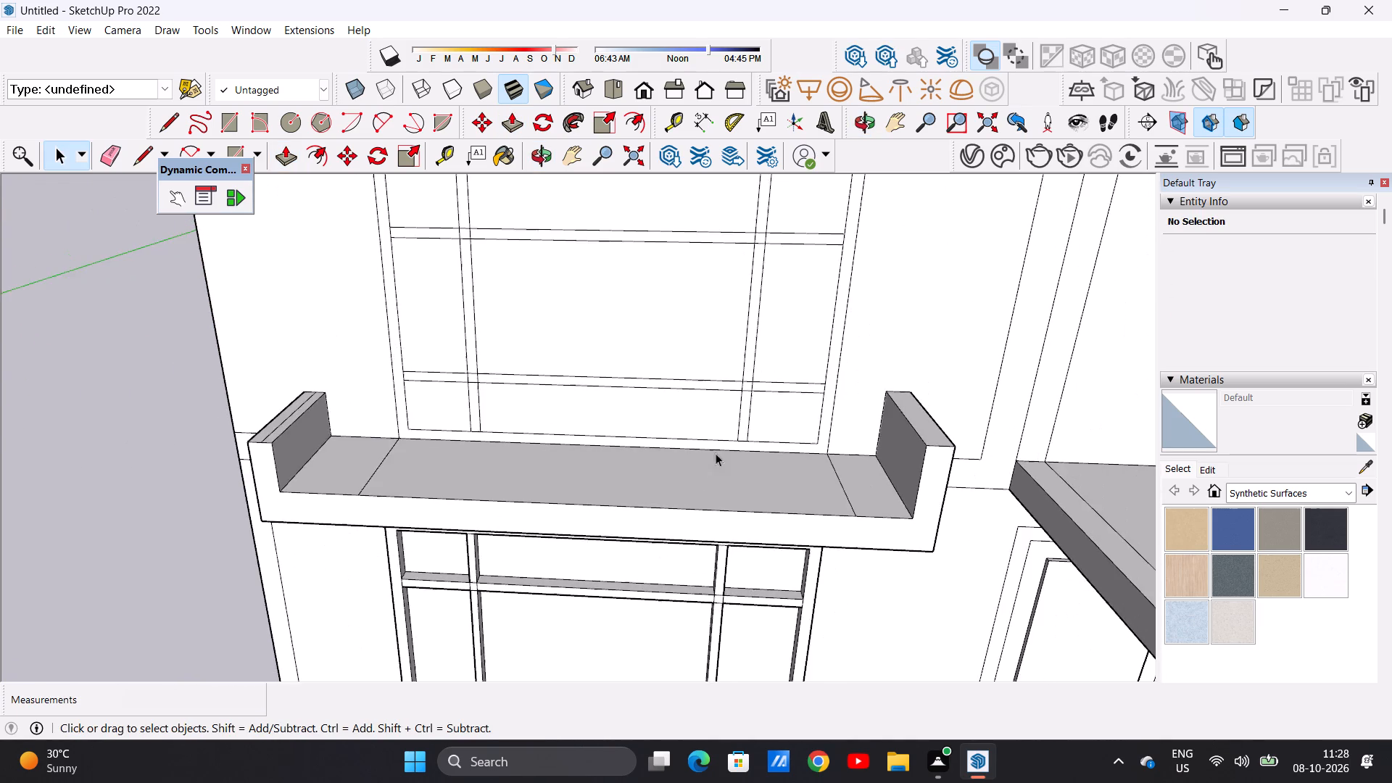
scroll(716, 453, "down", 5)
middle_click_drag(661, 449, 668, 579)
scroll(708, 566, "up", 4)
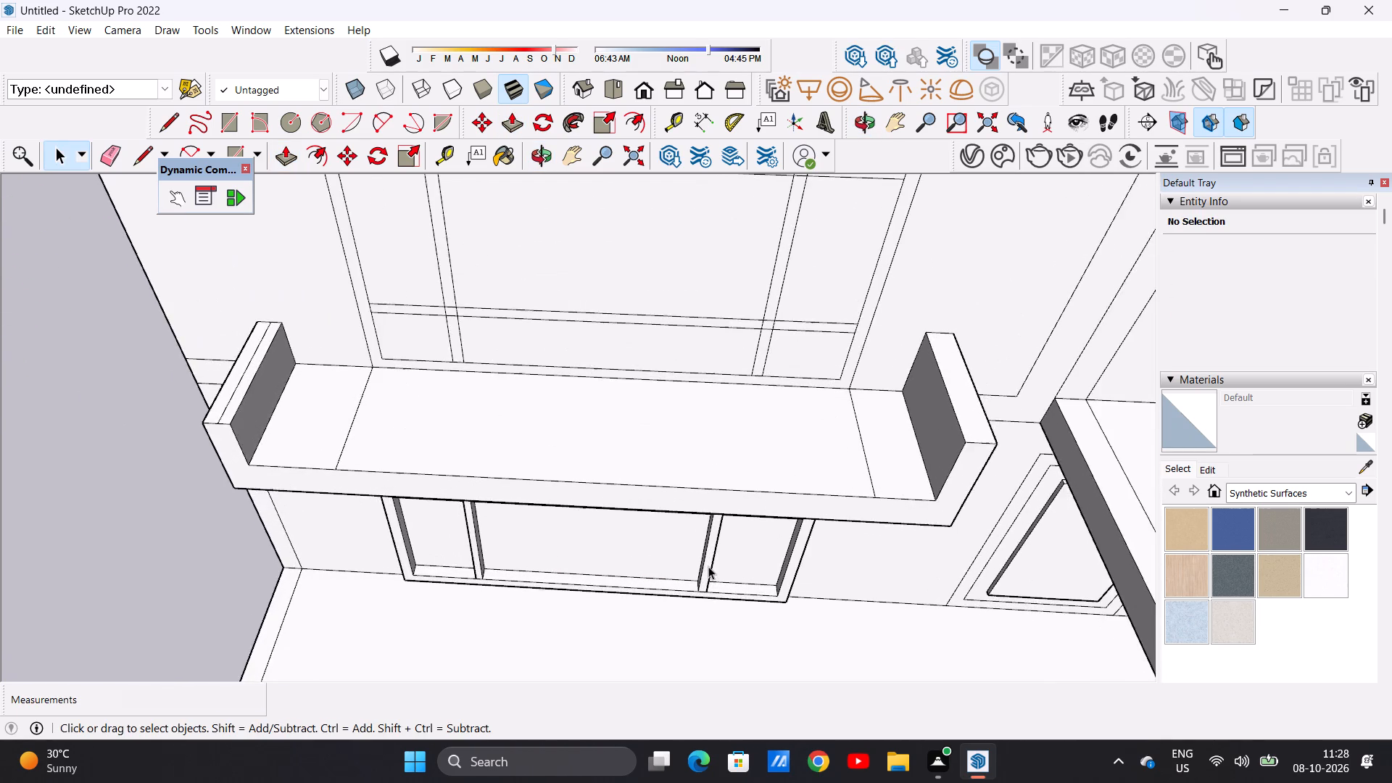
scroll(713, 556, "up", 2)
key("e")
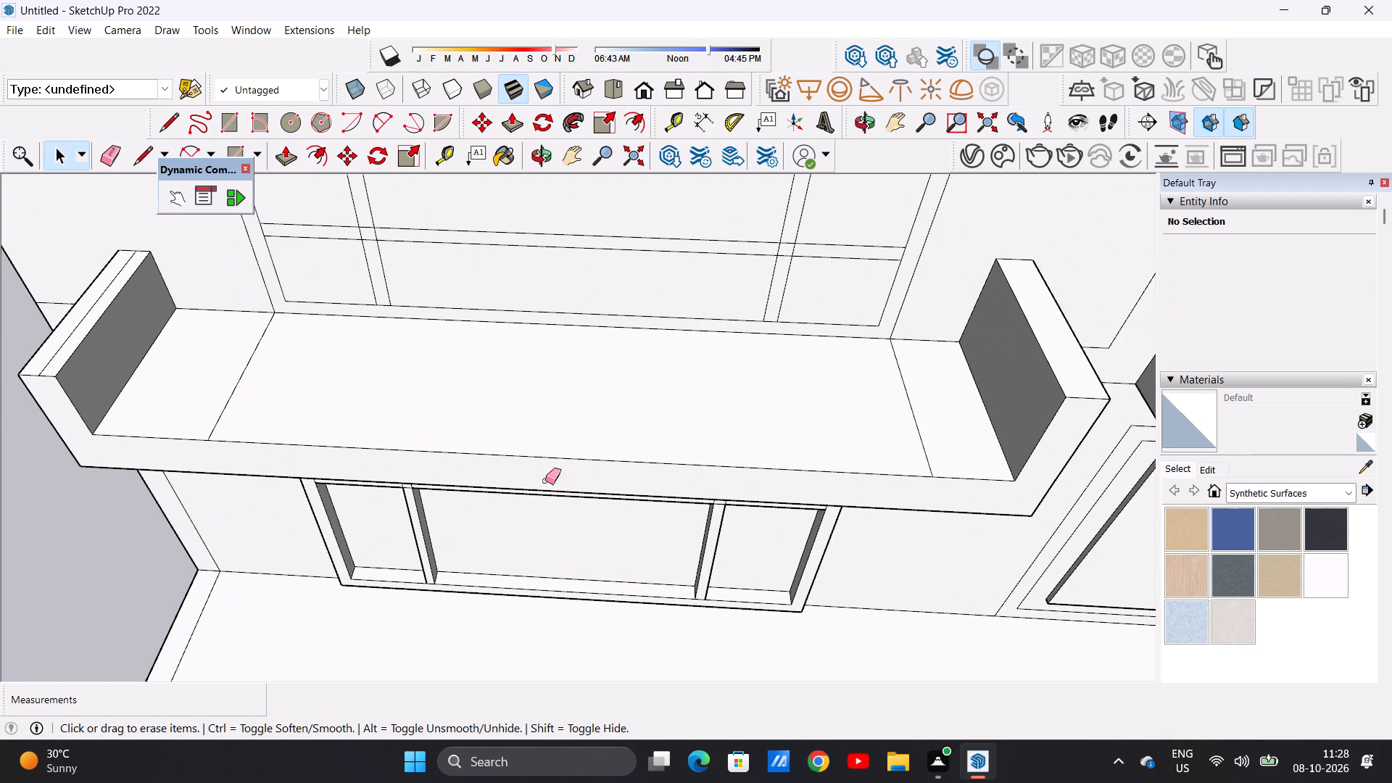
left_click_drag(221, 385, 246, 387)
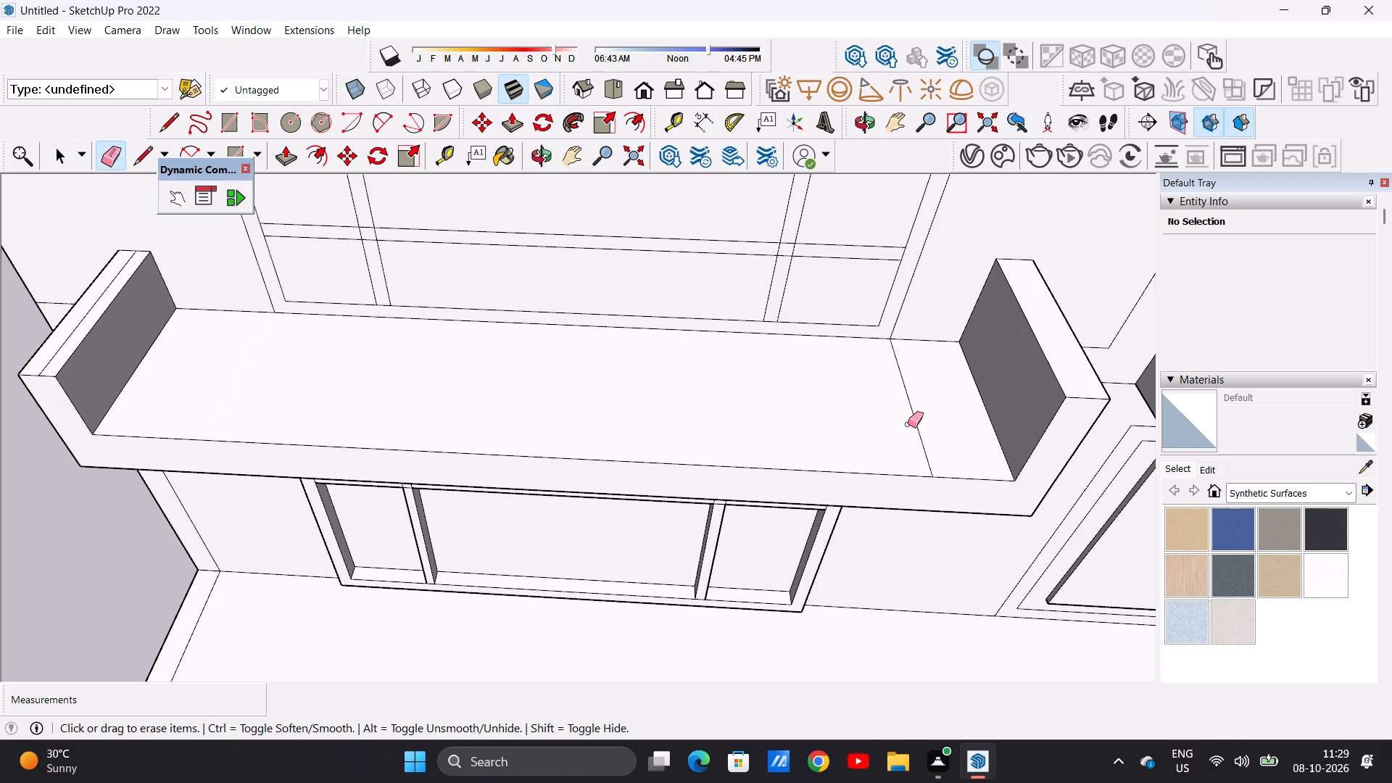
left_click_drag(920, 419, 875, 422)
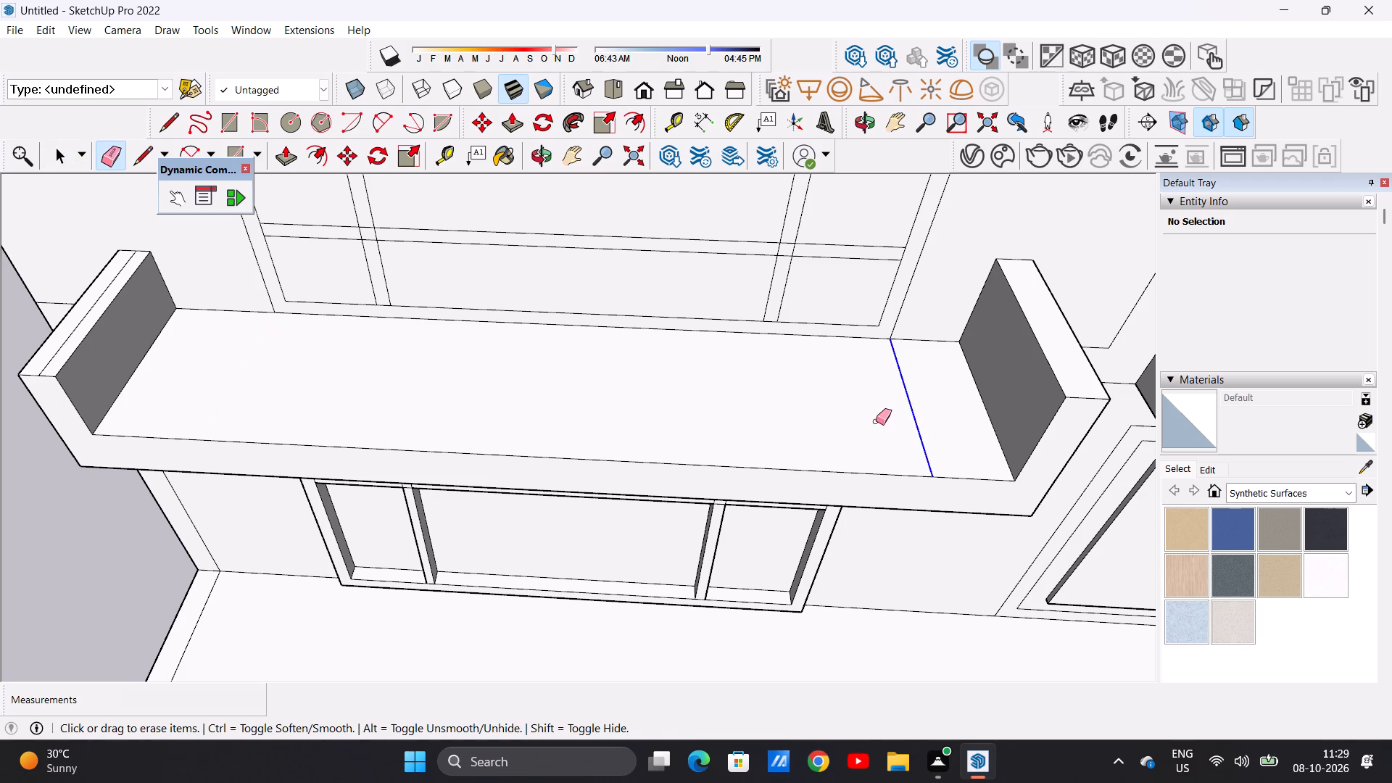
key("space")
Draw a line about 17' 7 9/16" long across the balcony floor between the side walls, parallel to the front edge.
key("l")
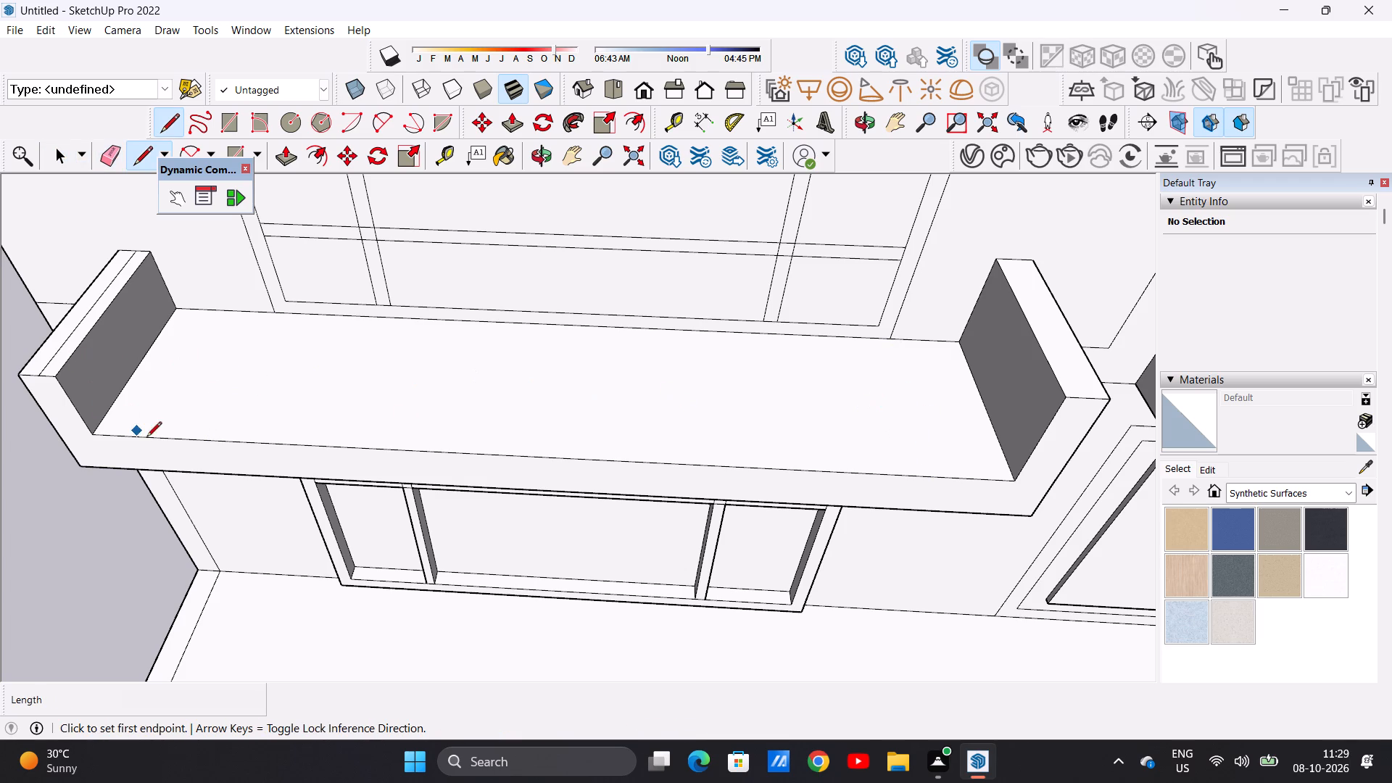
left_click(109, 407)
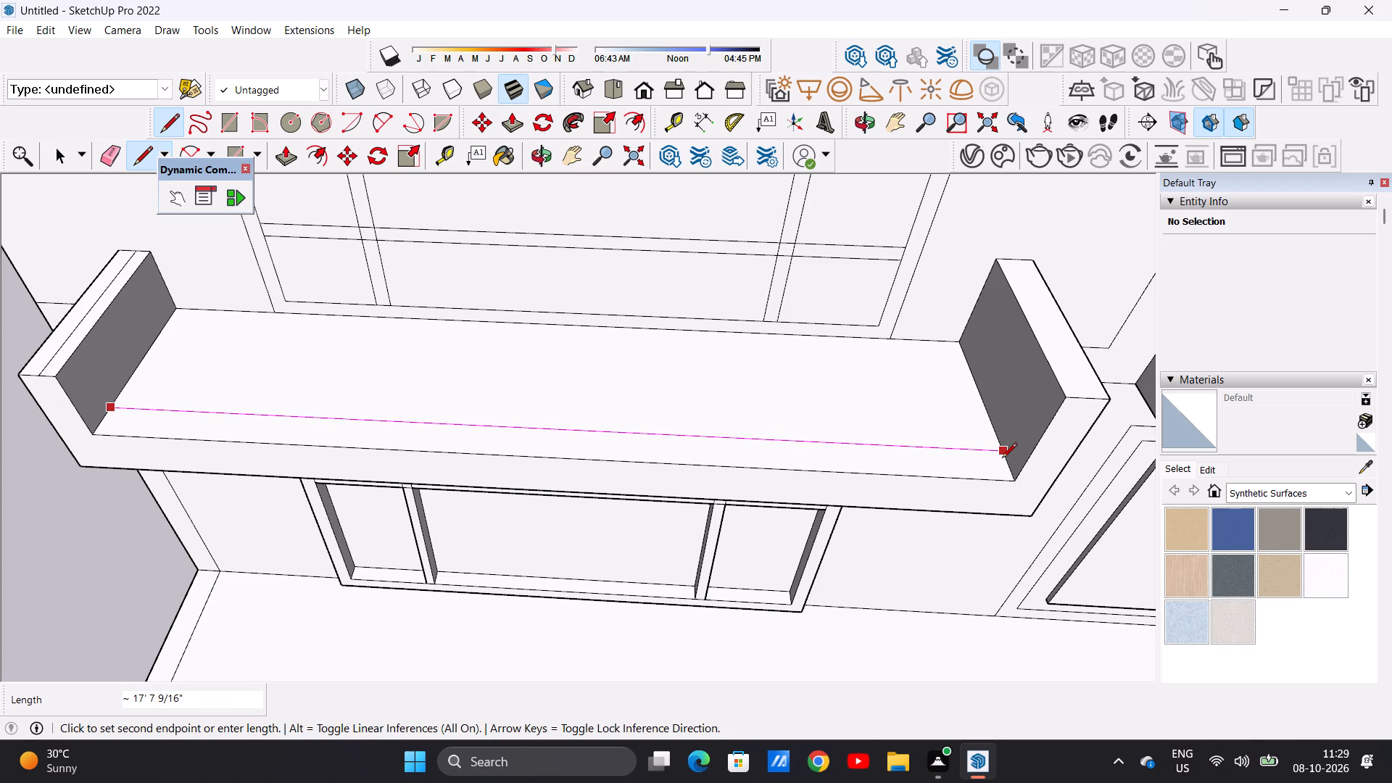
left_click(1010, 442)
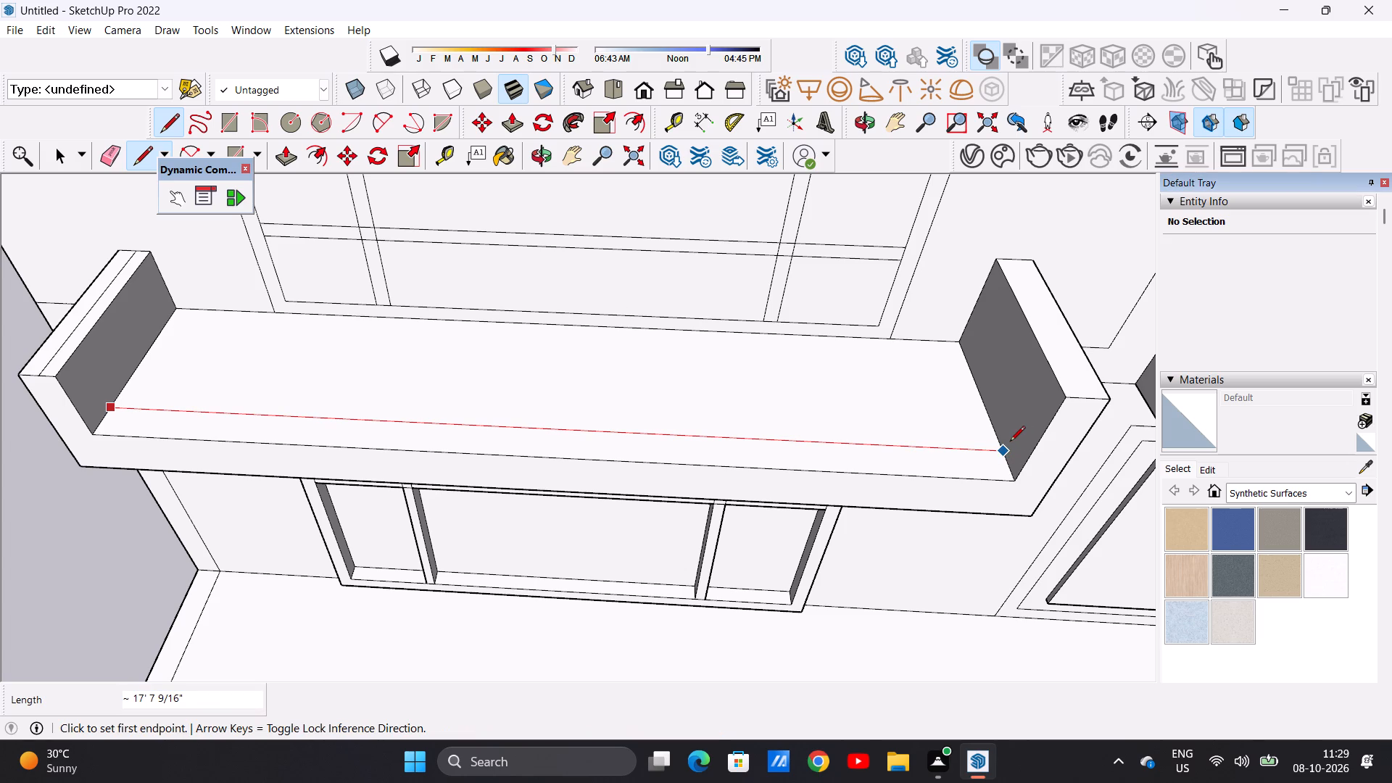
key("space")
Push/Pull the narrow front strip of the balcony floor up 1' 6 1/2", level with the tops of the side walls.
key("p")
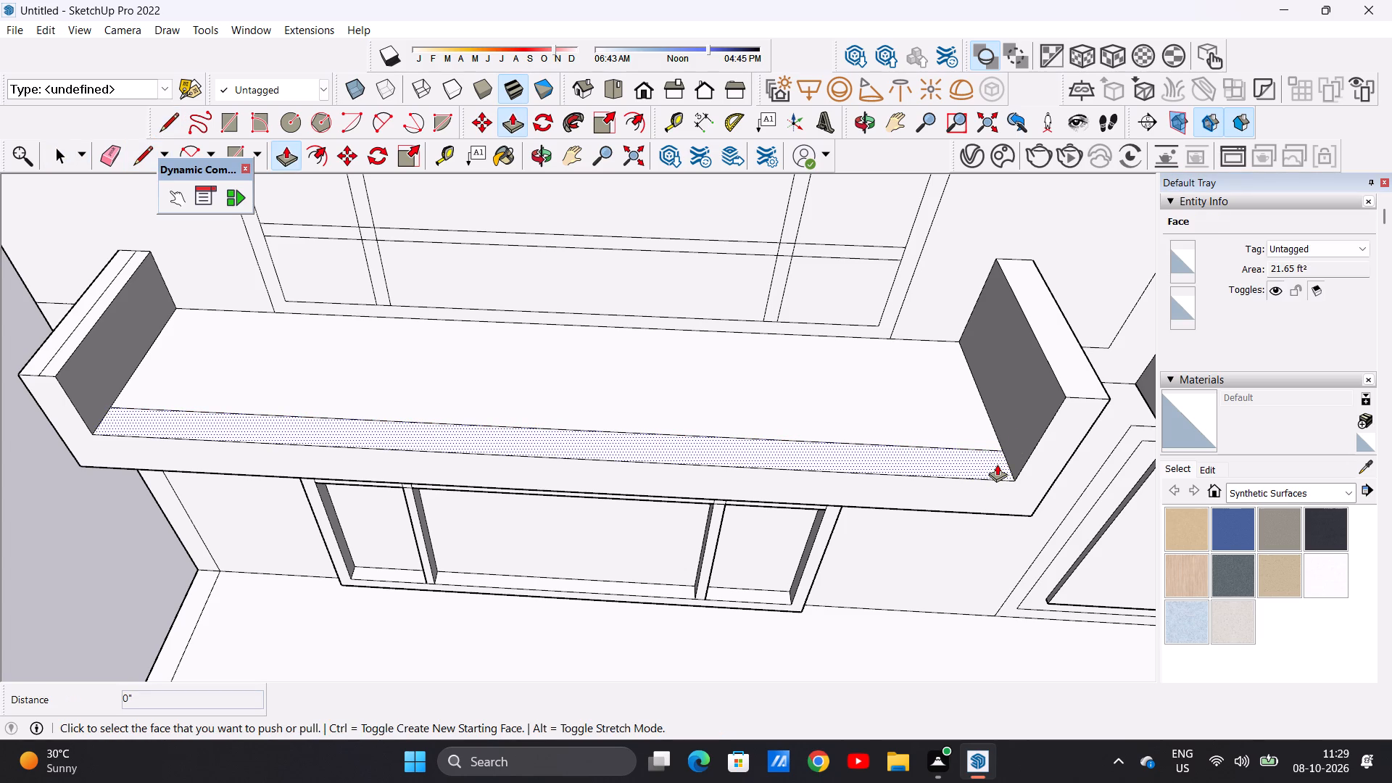
left_click(997, 464)
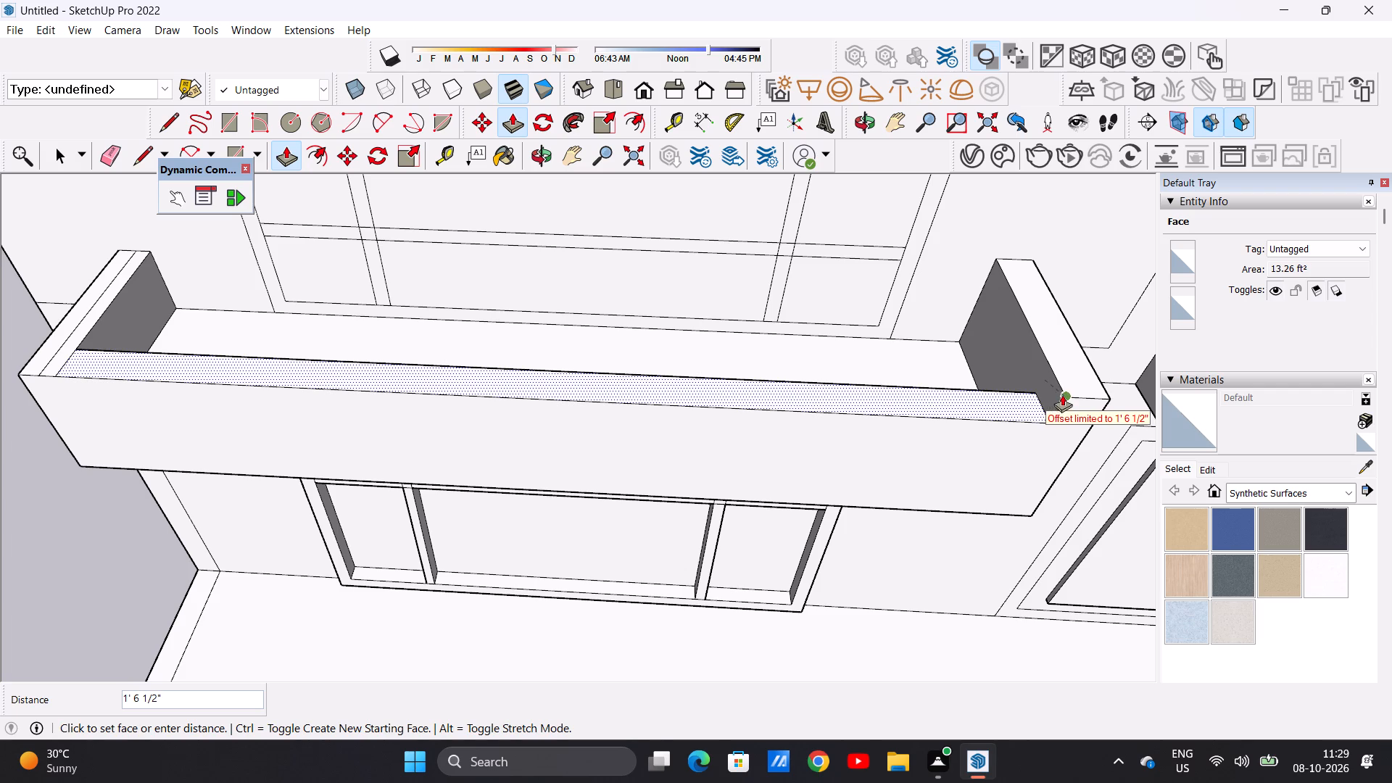
Push/Pull the balcony's front parapet strip up about another 7 1/2" to match the top of the taller side parapet.
double_click(1062, 394)
left_click(1033, 401)
triple_click(1064, 391)
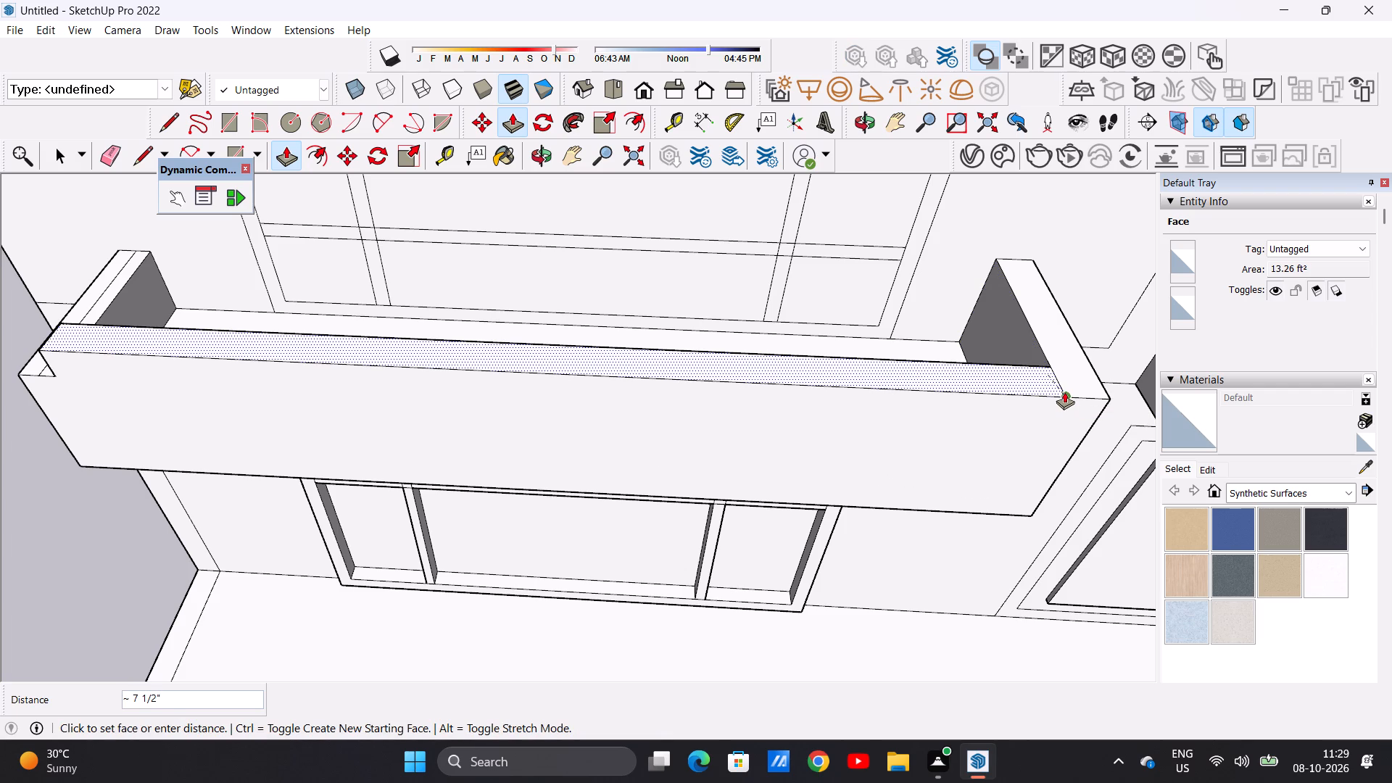
key("space")
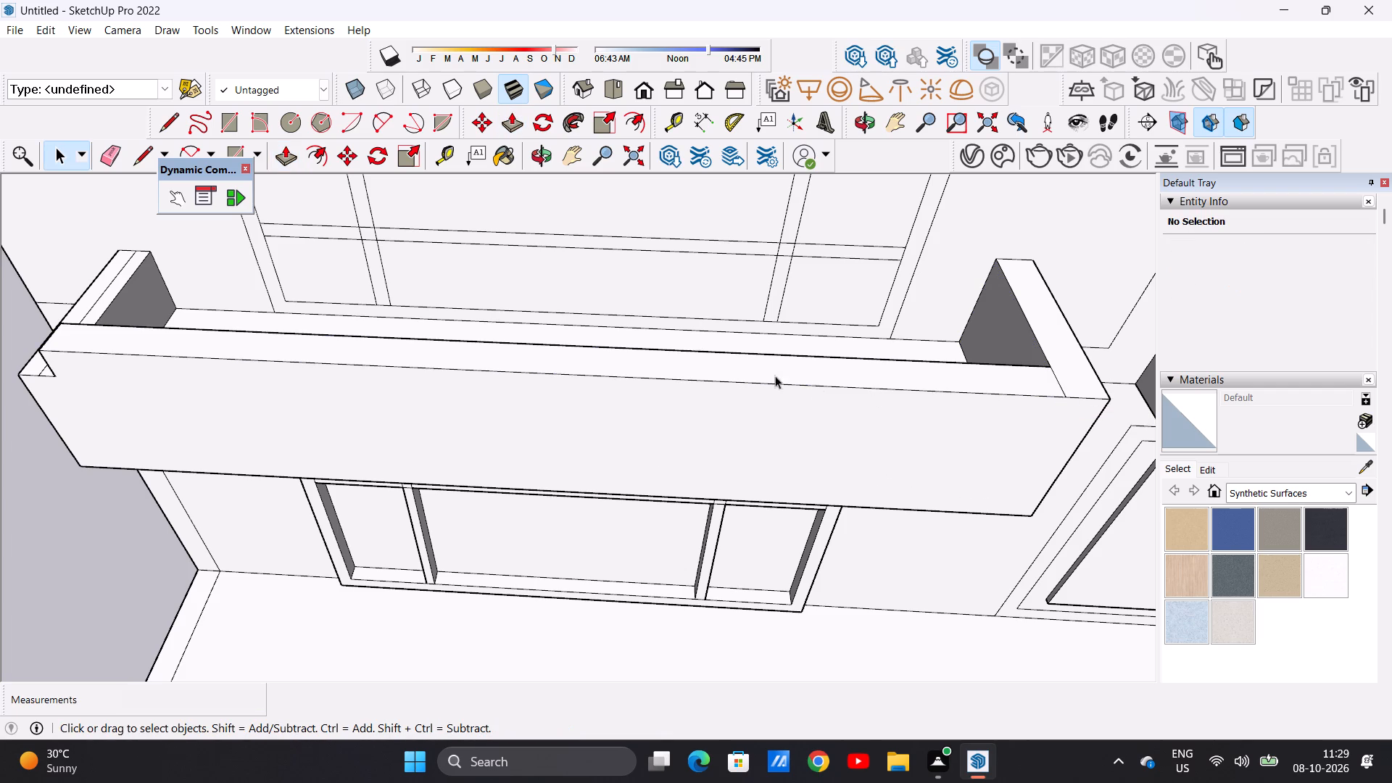
Erase the seam line running along the top of the balcony's lower side parapet, leaving one clean top face.
double_click(639, 79)
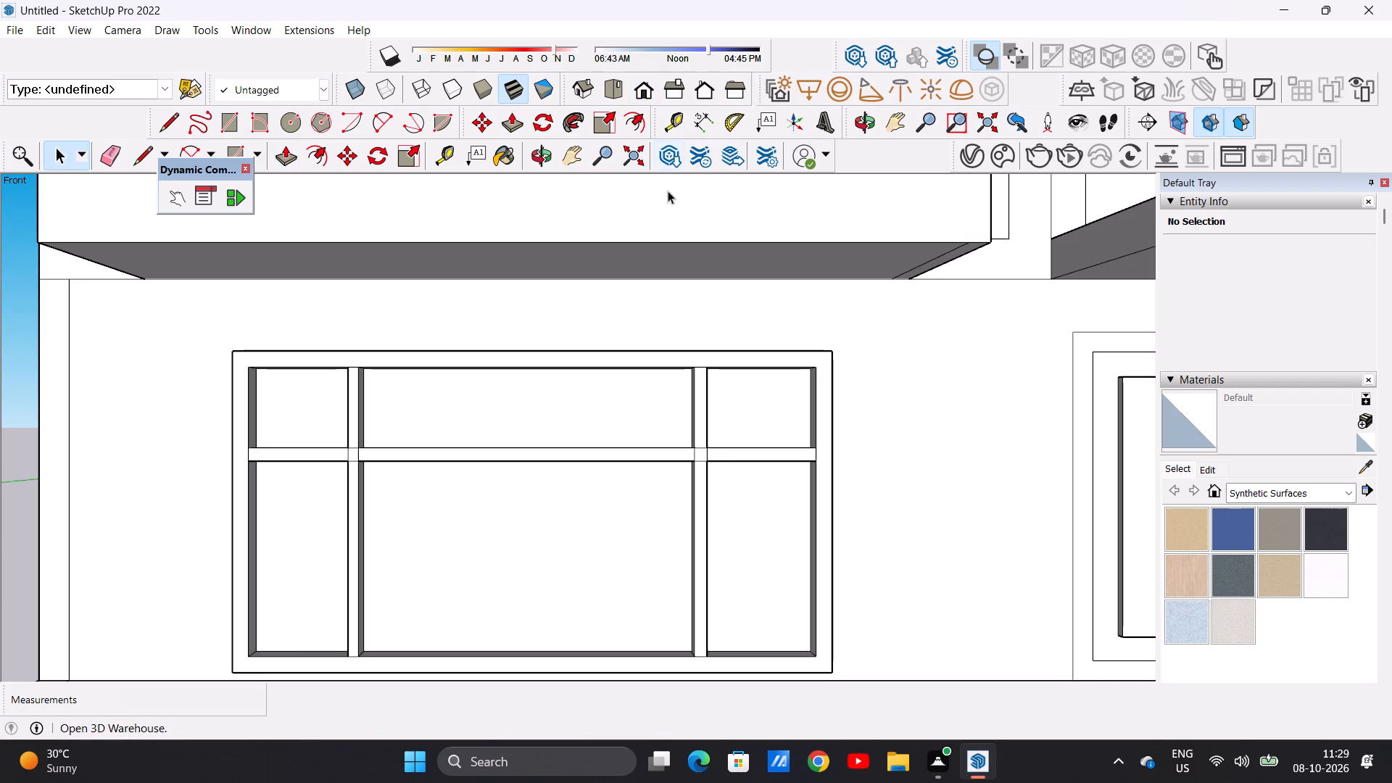
scroll(698, 441, "down", 7)
scroll(695, 449, "up", 1)
scroll(696, 452, "down", 2)
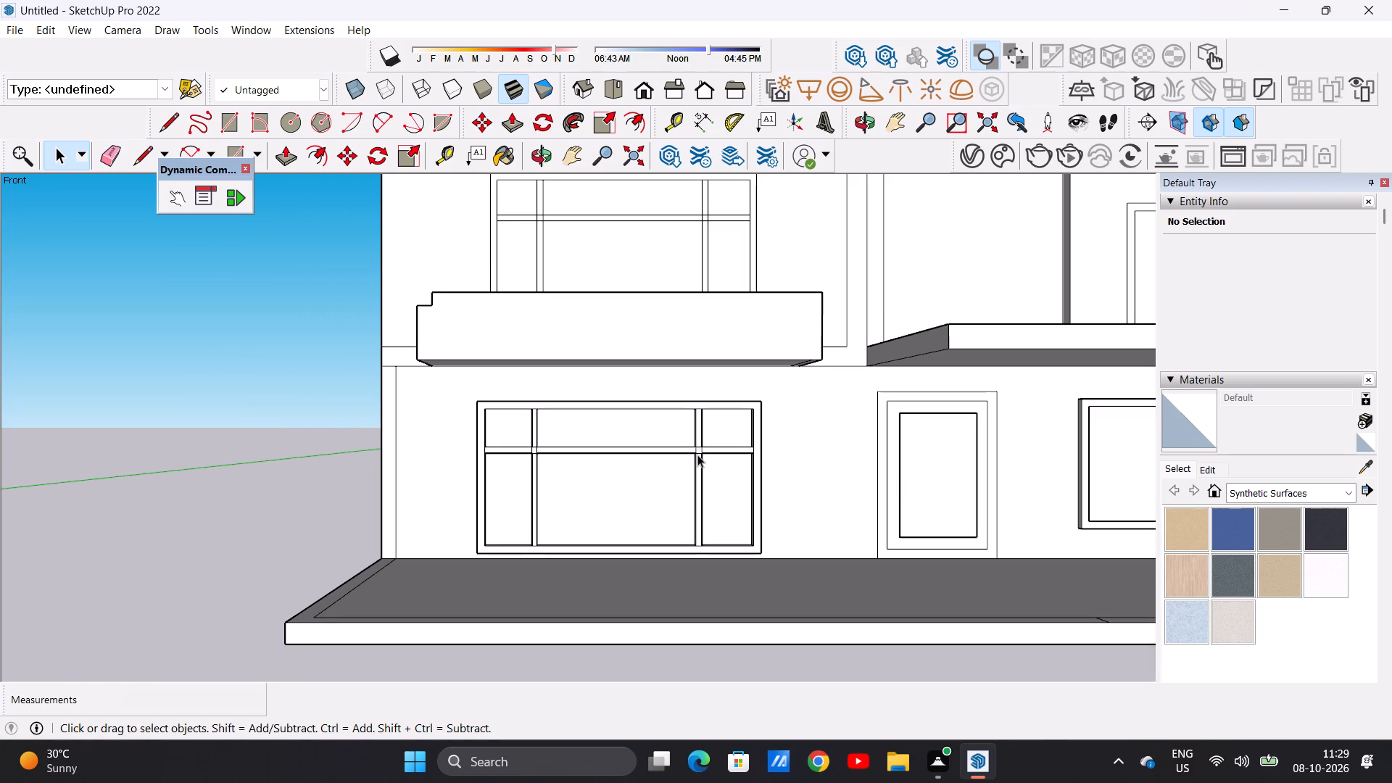
scroll(698, 457, "down", 6, "ctrl")
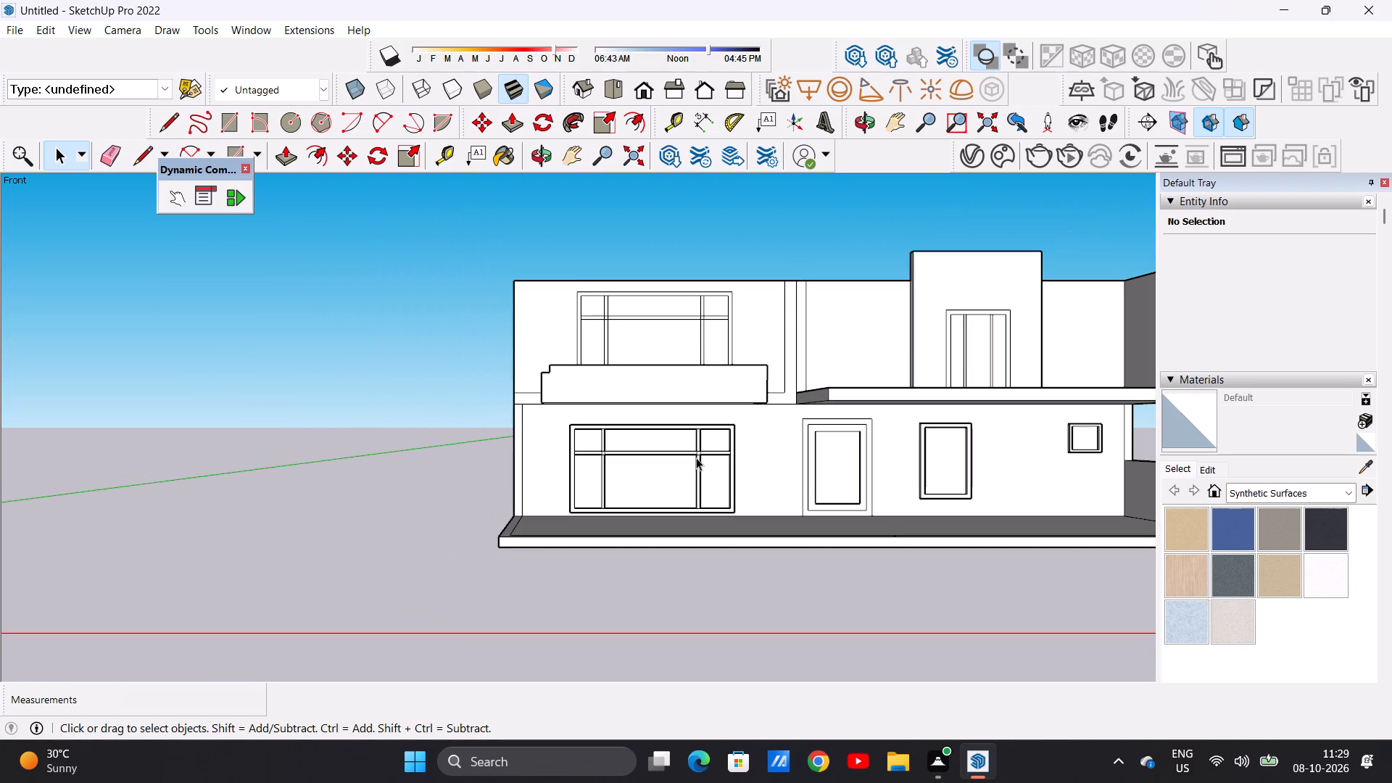
middle_click_drag(515, 367, 596, 428)
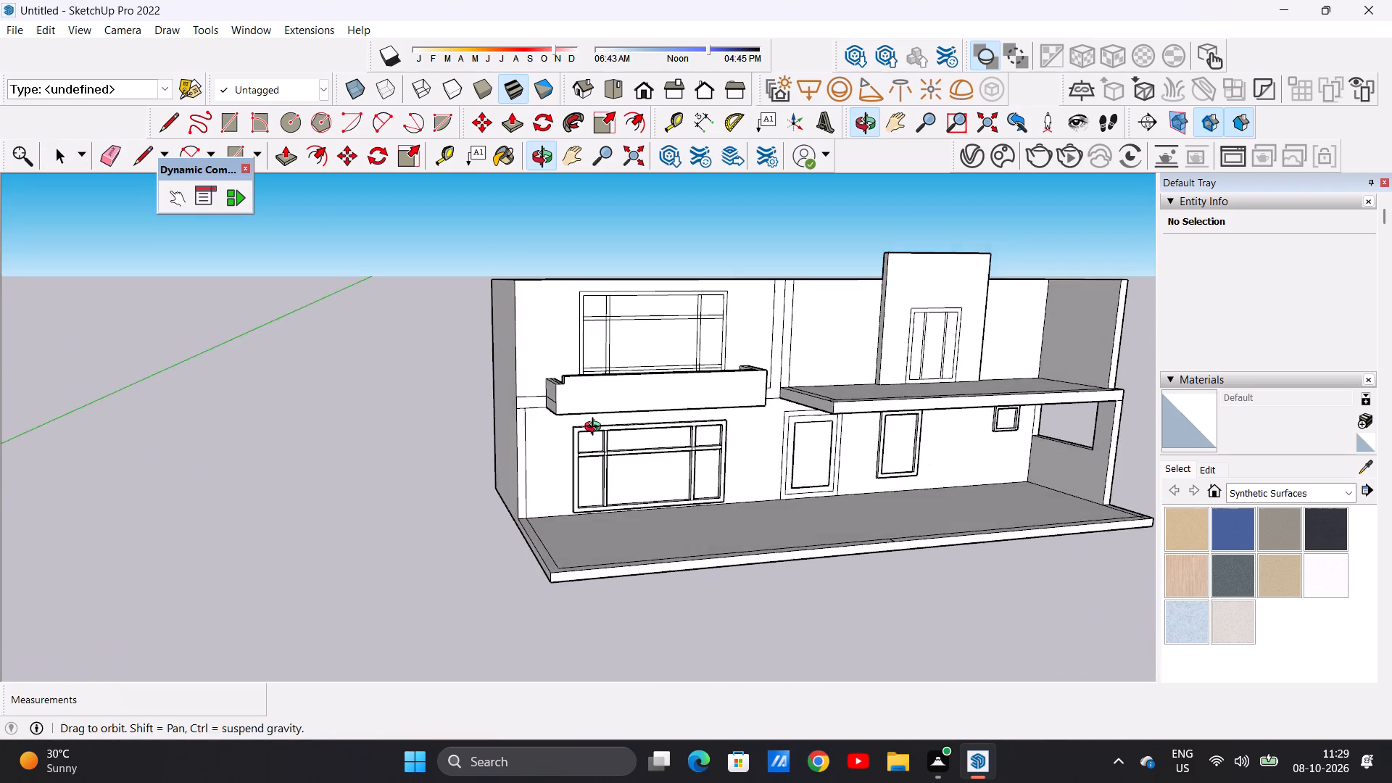
middle_click_drag(596, 428, 649, 501)
scroll(579, 394, "up", 11)
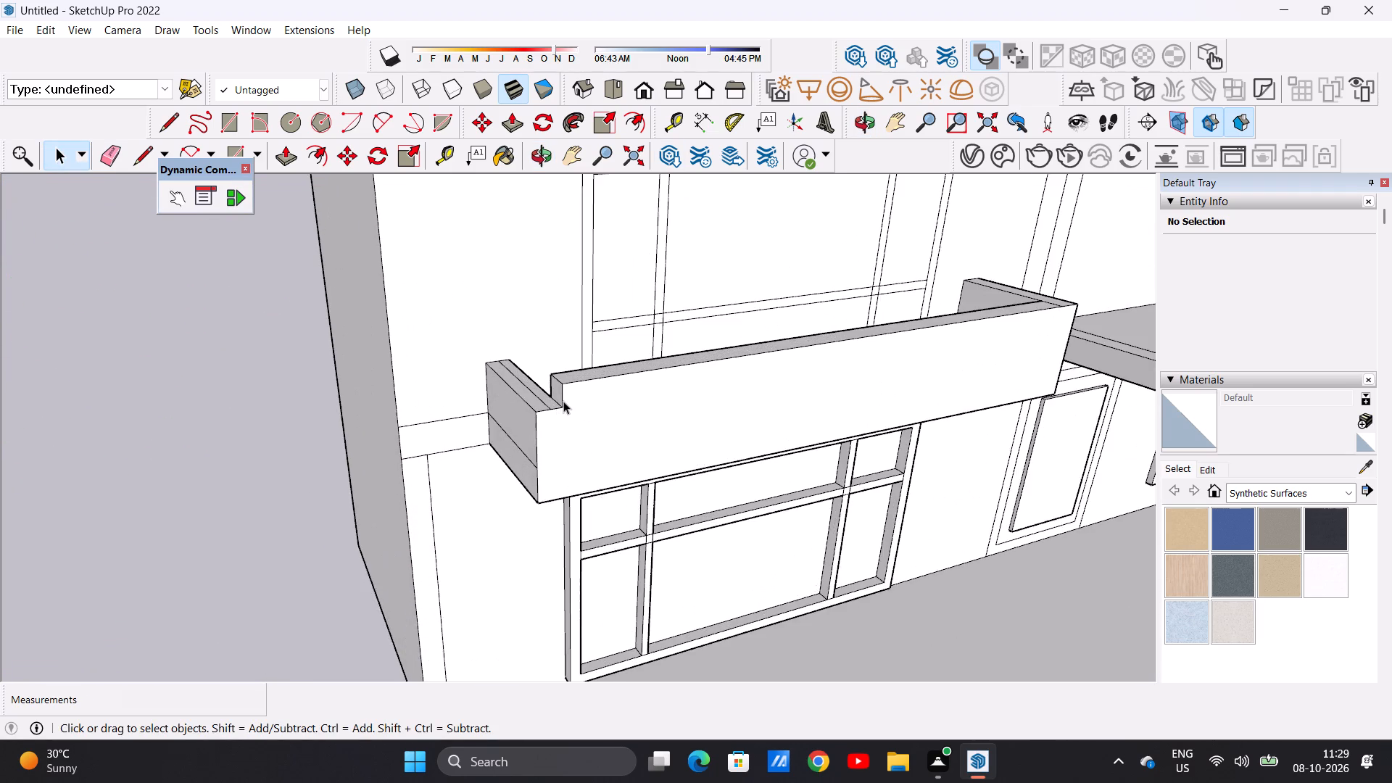
scroll(560, 404, "up", 5)
middle_click_drag(524, 397, 548, 426)
middle_click_drag(552, 431, 558, 439)
key("e")
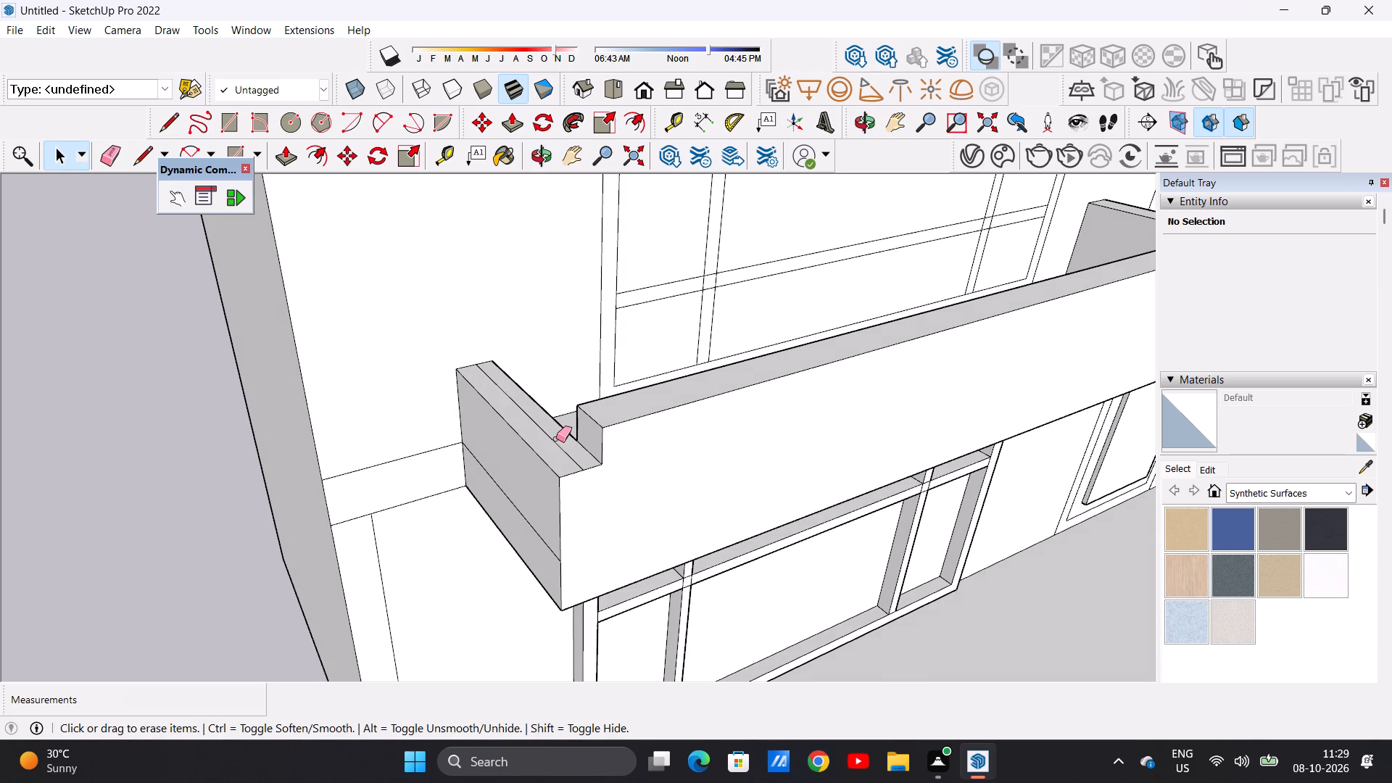
double_click(556, 439)
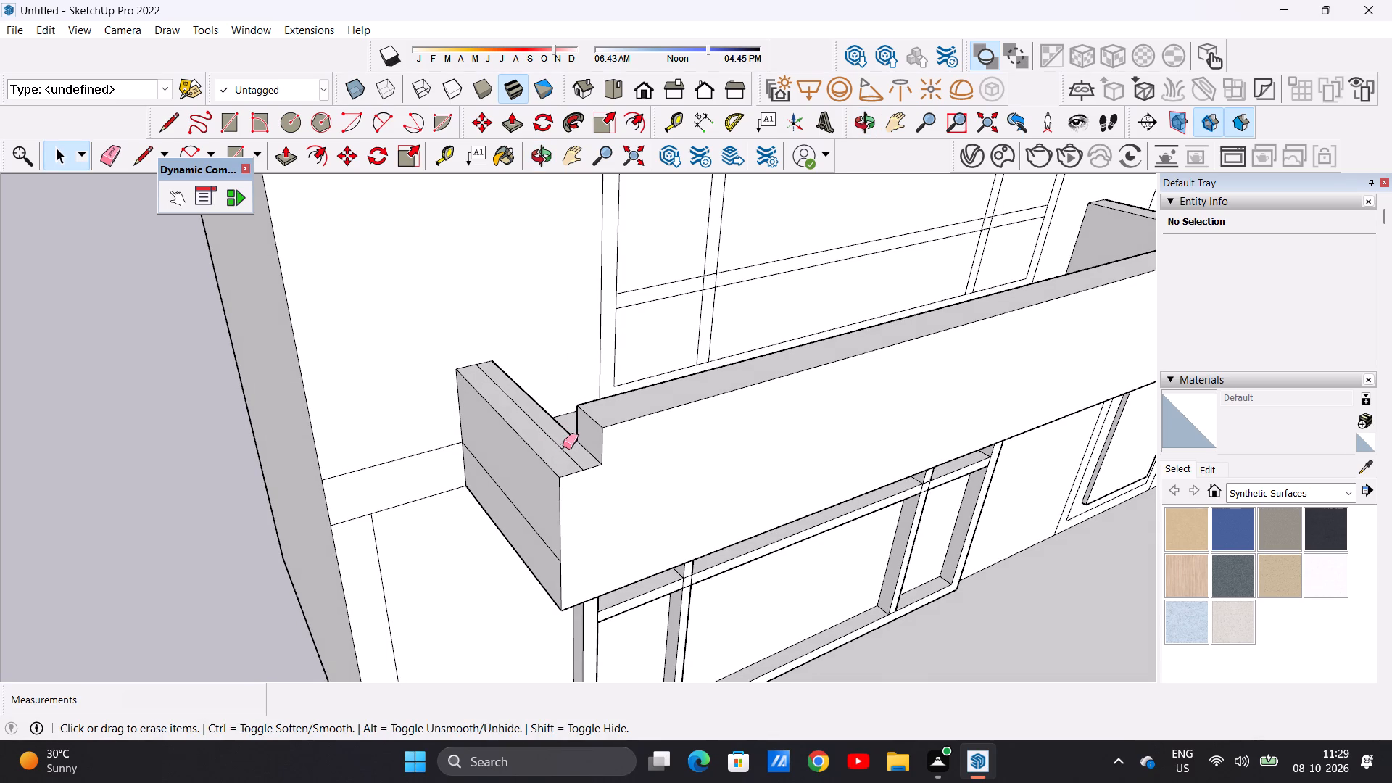
left_click(563, 447)
left_click(564, 454)
scroll(583, 468, "up", 5)
scroll(584, 463, "down", 1)
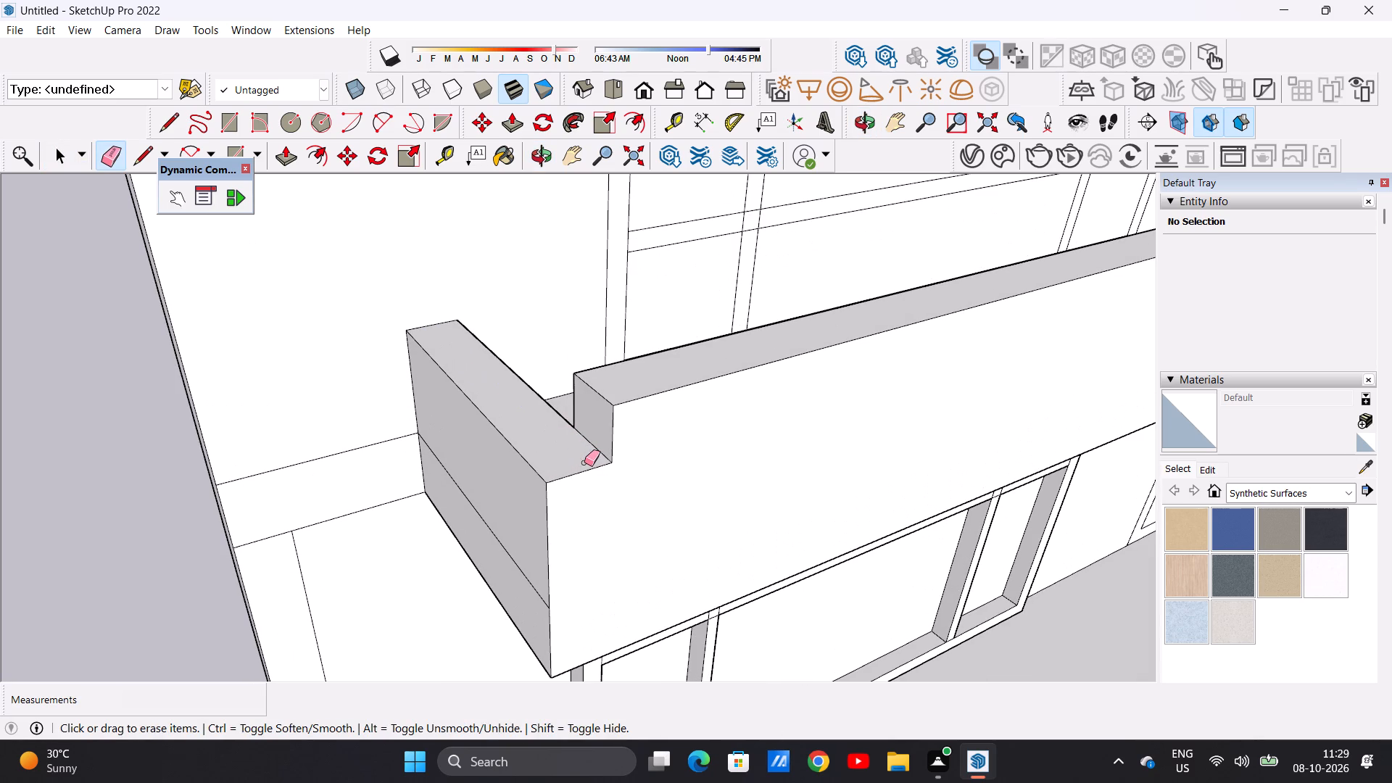
key("space")
Push/Pull the exposed end face of the front parapet outward 8 7/16" over the lower side parapet, flush with its outer face.
key("p")
left_click(587, 425)
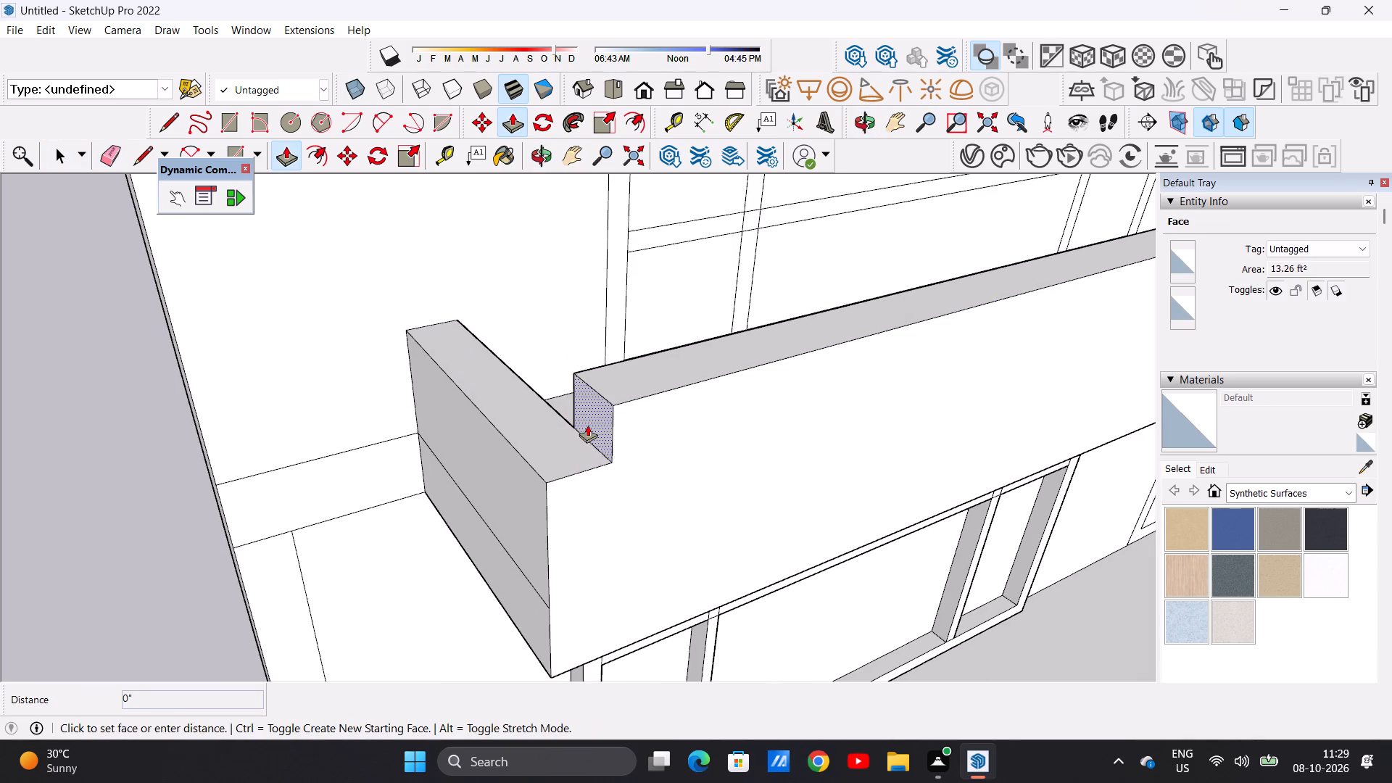
left_click(546, 485)
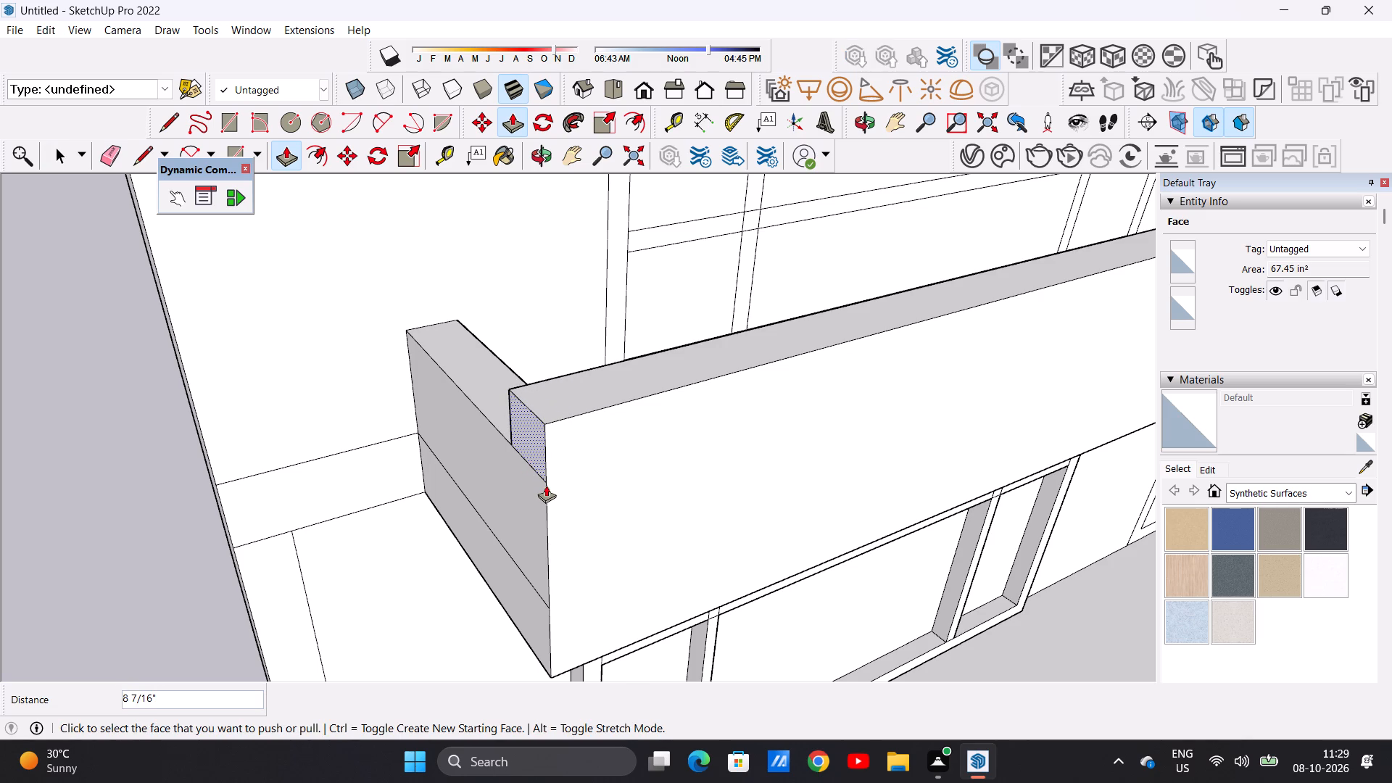
key("space")
Erase the horizontal seam line across the outer face of the balcony's lower side parapet.
scroll(448, 498, "up", 1)
scroll(455, 510, "down", 9)
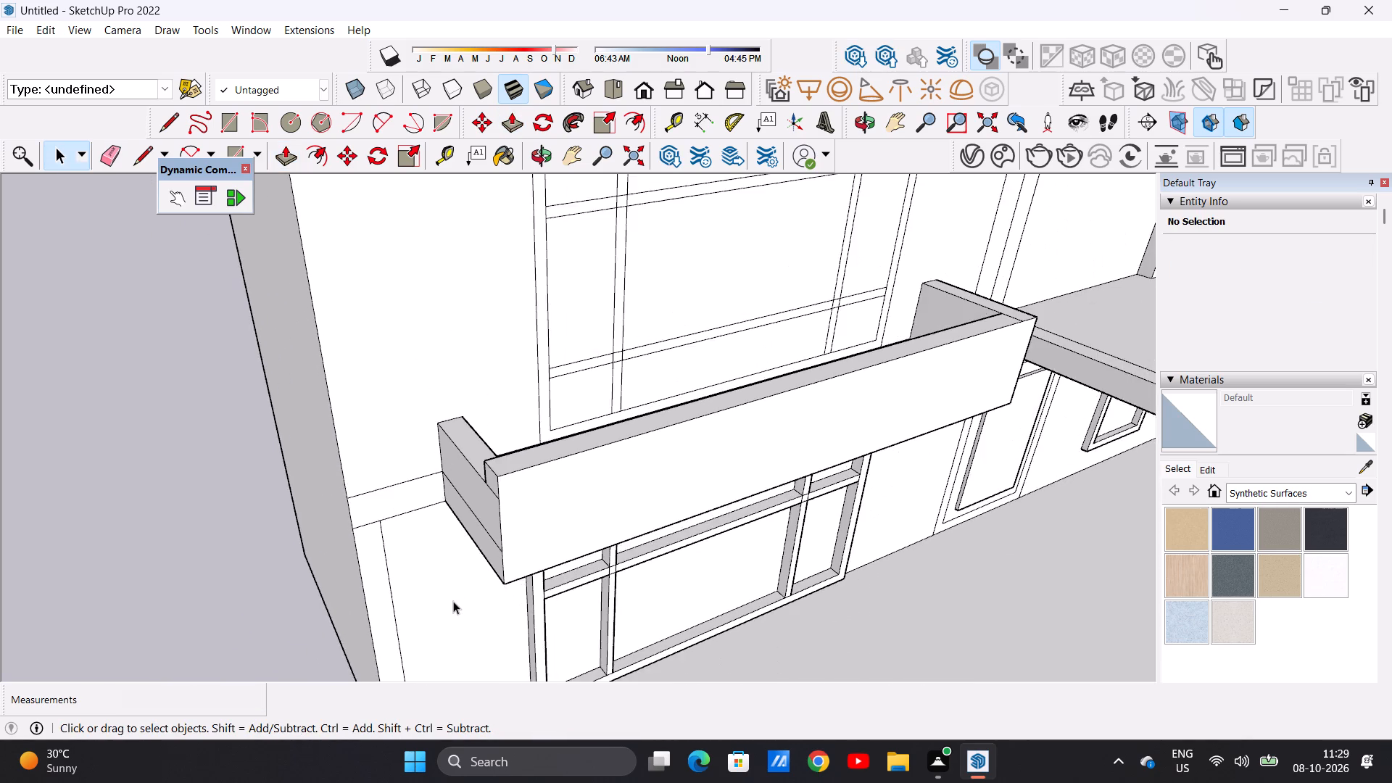
middle_click_drag(452, 601, 612, 497)
scroll(670, 416, "up", 3)
middle_click_drag(597, 294, 693, 386)
scroll(695, 423, "down", 2)
scroll(695, 425, "up", 1)
scroll(695, 425, "down", 2)
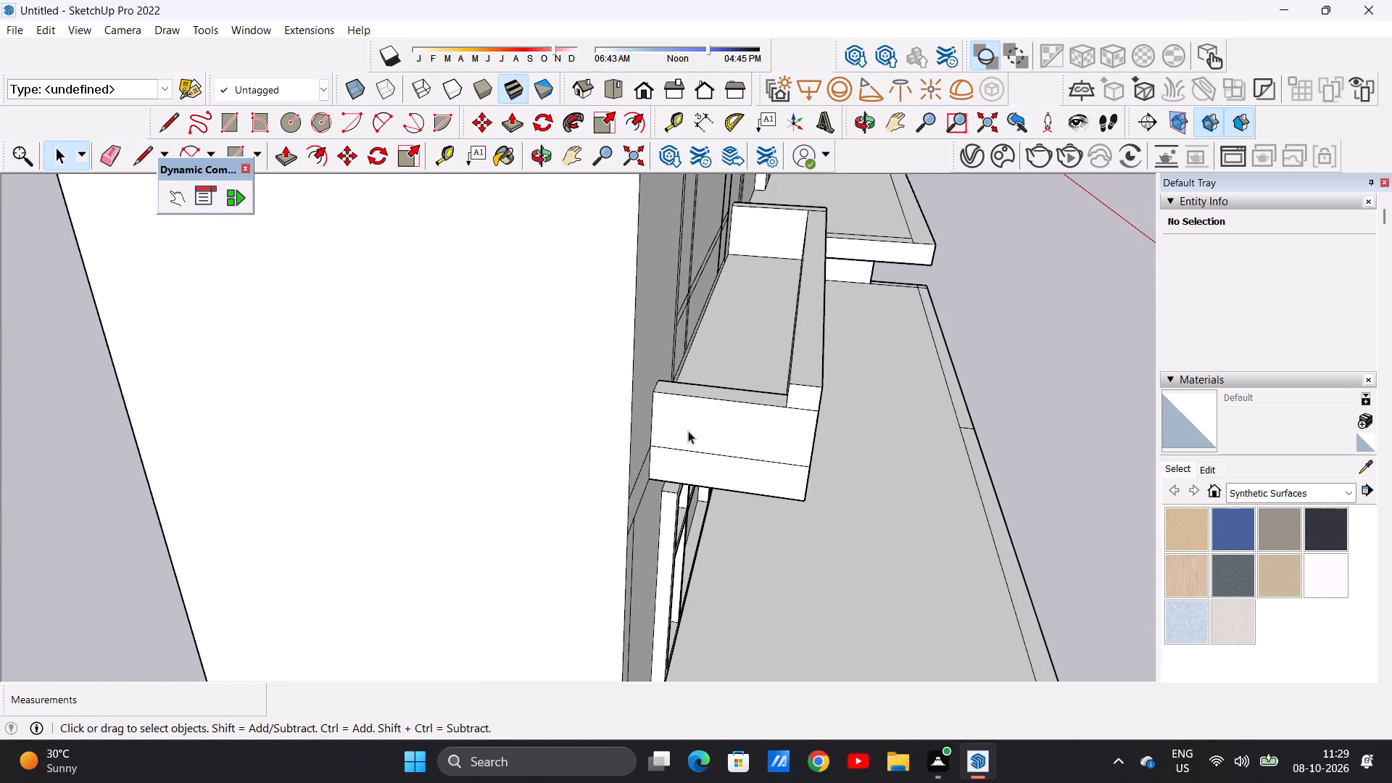
scroll(737, 390, "up", 1)
scroll(737, 390, "down", 1)
scroll(737, 390, "up", 1)
middle_click(725, 377)
middle_click(725, 377)
middle_click(775, 385)
middle_click_drag(460, 492, 529, 491)
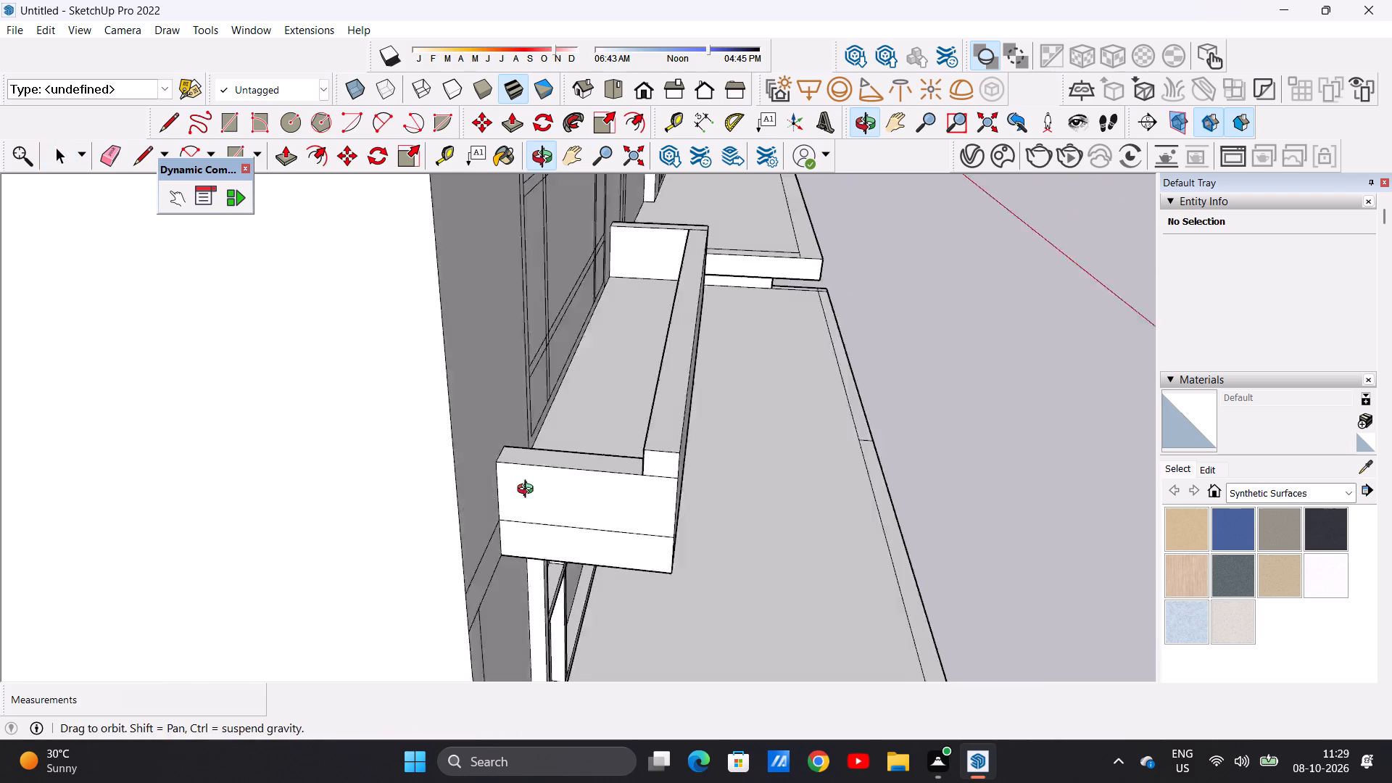
middle_click_drag(529, 491, 533, 491)
middle_click(533, 491)
scroll(668, 441, "up", 1)
scroll(668, 441, "down", 1)
scroll(668, 442, "up", 2)
middle_click_drag(614, 442, 660, 444)
middle_click_drag(681, 447, 718, 451)
middle_click(718, 451)
middle_click(719, 452)
scroll(646, 410, "up", 6)
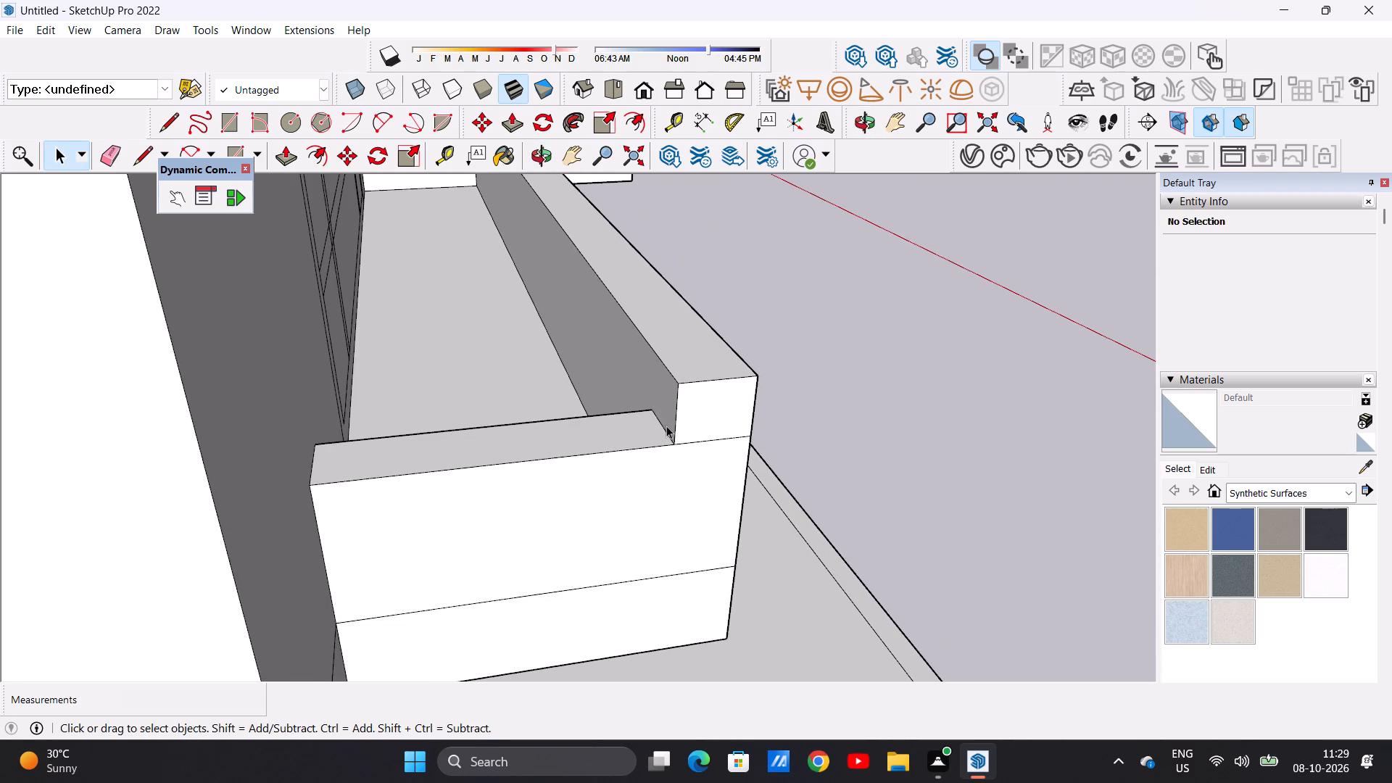
scroll(666, 426, "down", 1)
scroll(666, 426, "up", 2)
key("space")
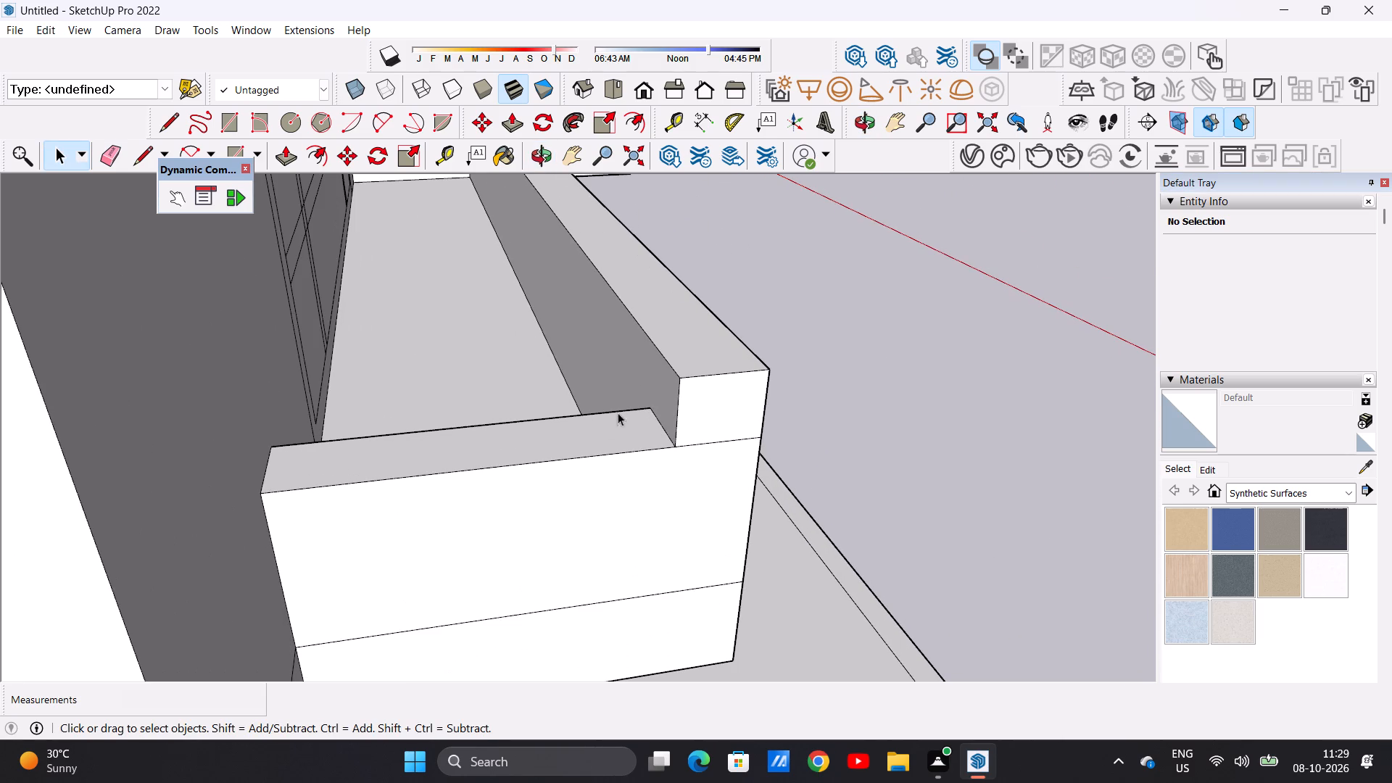
key("e")
left_click_drag(604, 605, 603, 600)
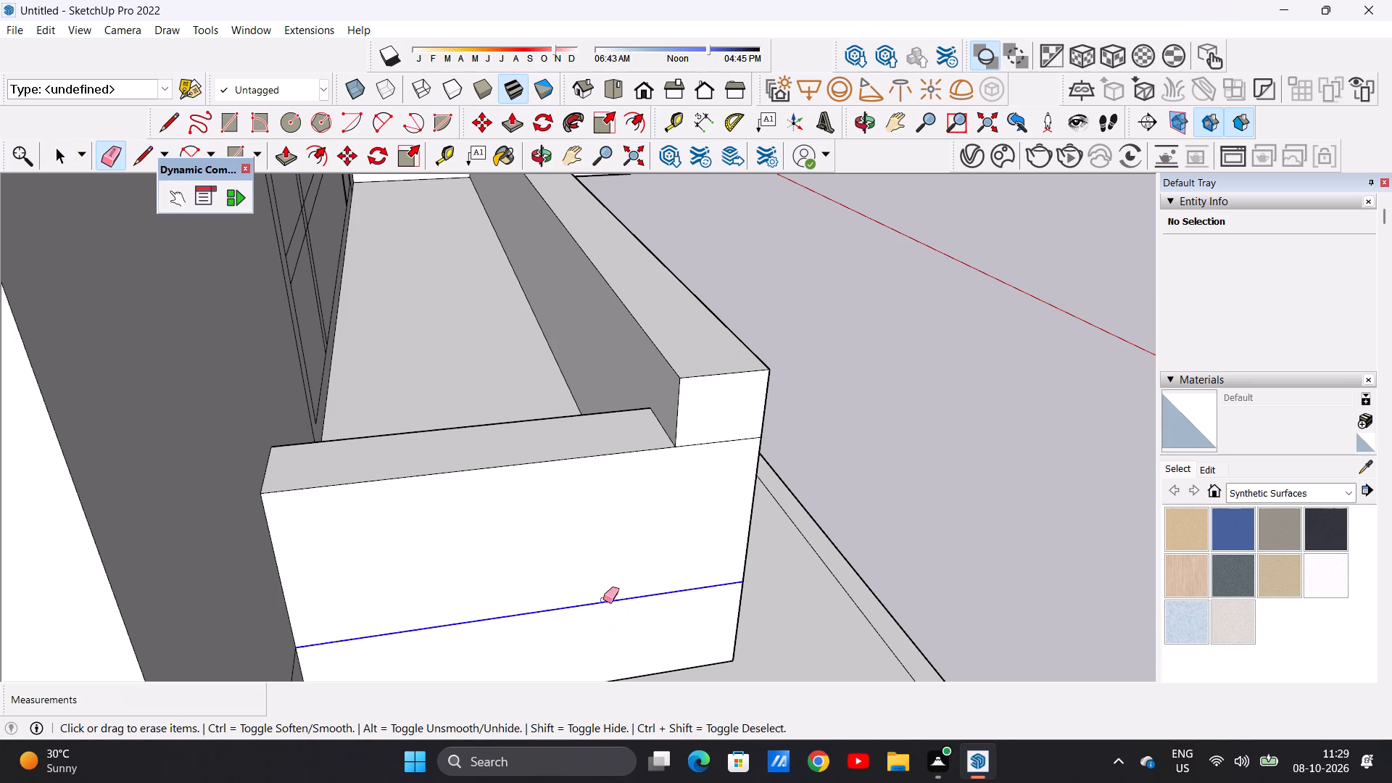
left_click_drag(603, 600, 597, 577)
left_click(596, 576)
key("space")
Draw a 1' vertical line on the front wall between balcony and projecting slab, extending the inner outline's lower corner to the storey line.
middle_click_drag(786, 481, 421, 410)
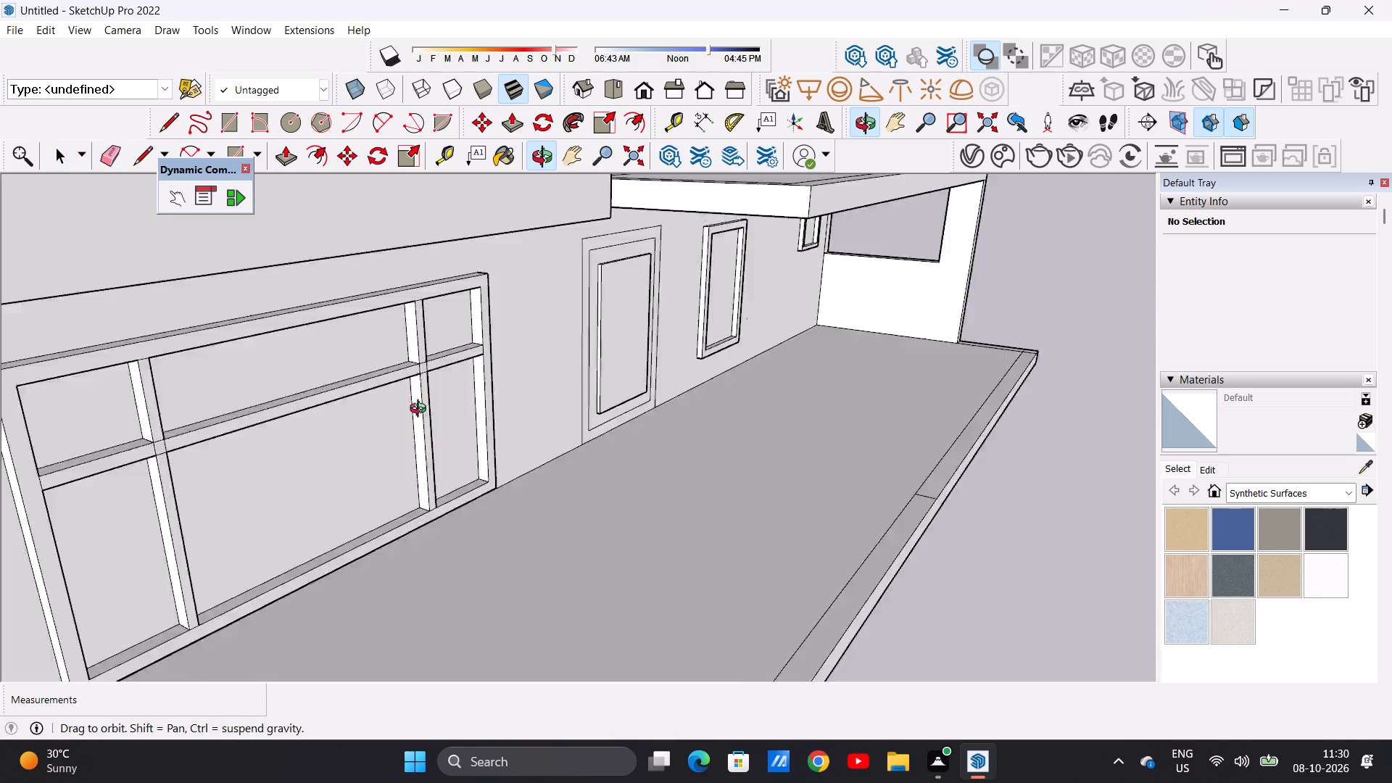
middle_click_drag(421, 410, 239, 413)
scroll(241, 413, "down", 2, "ctrl")
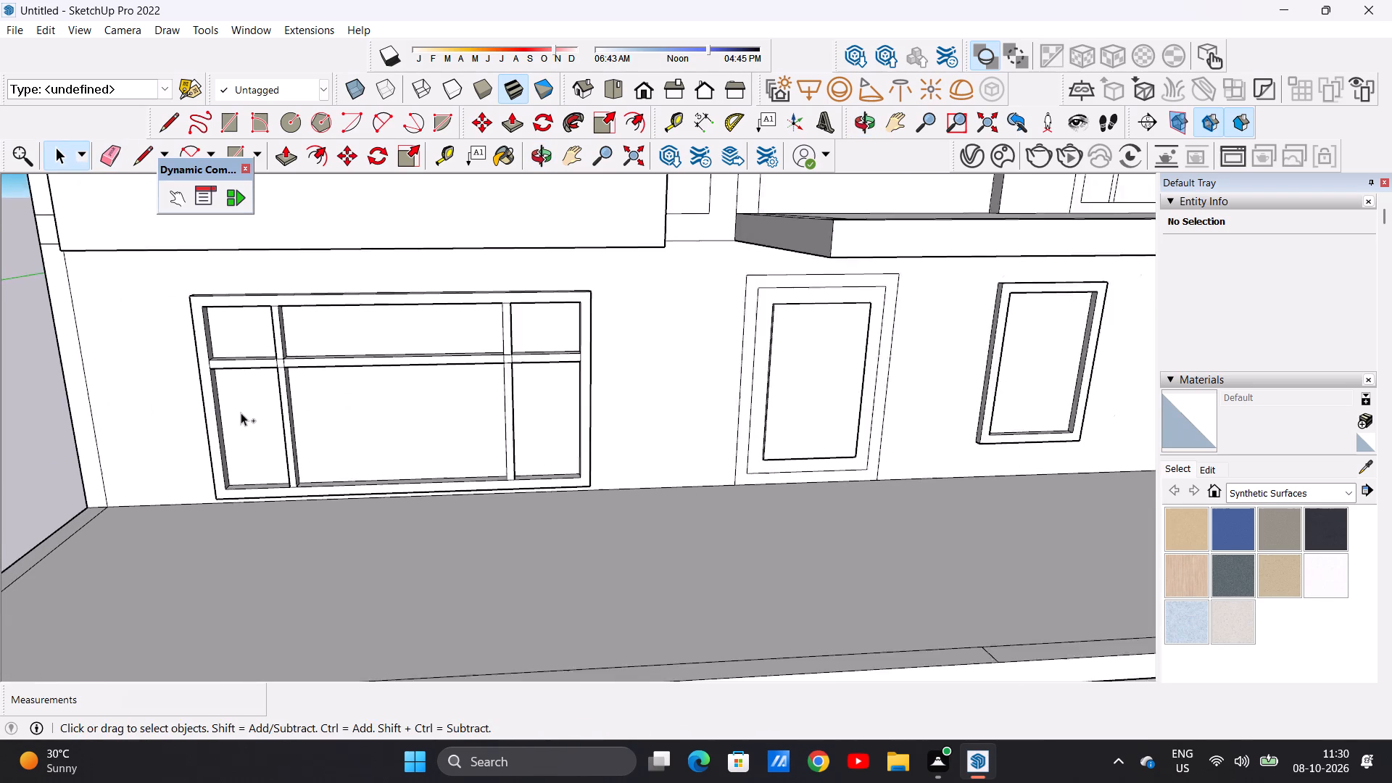
scroll(241, 413, "down", 12, "ctrl")
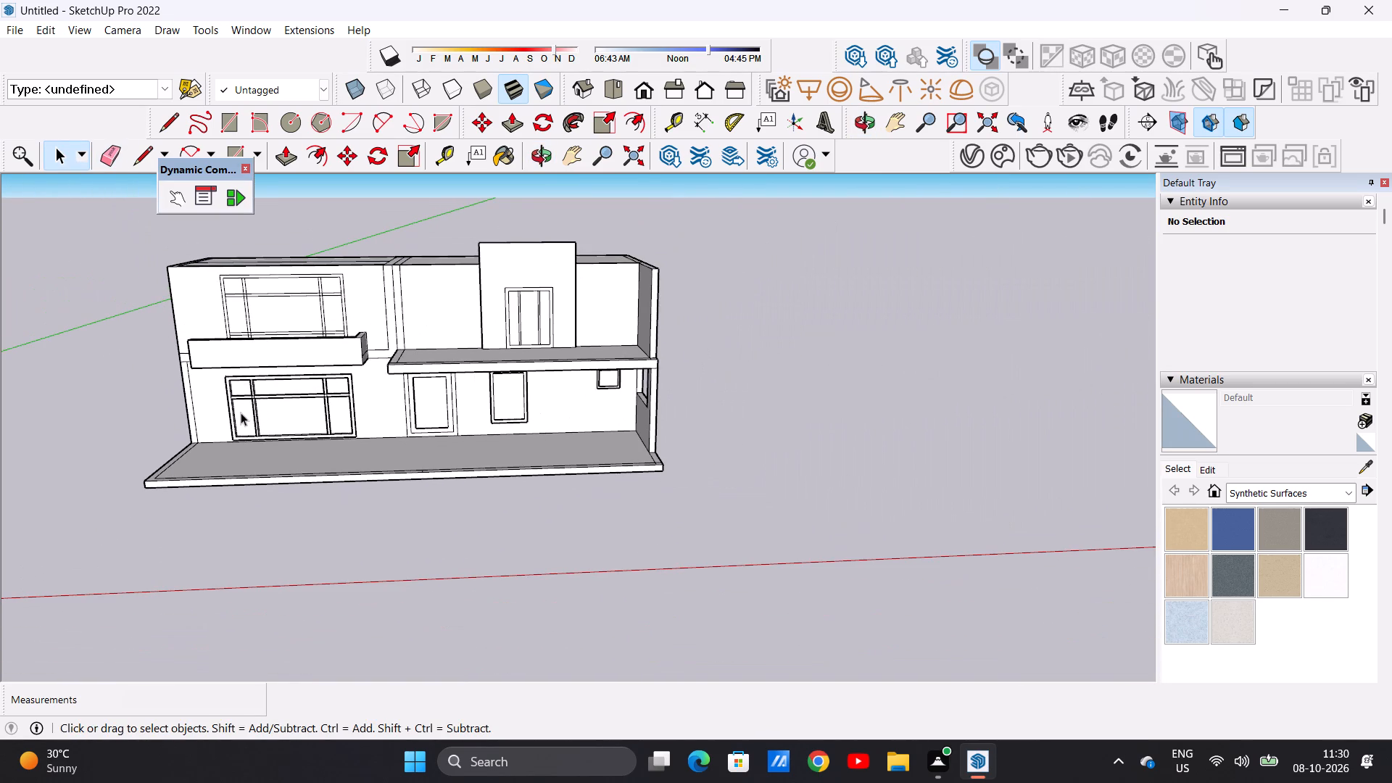
middle_click(338, 339)
middle_click_drag(336, 329, 328, 275)
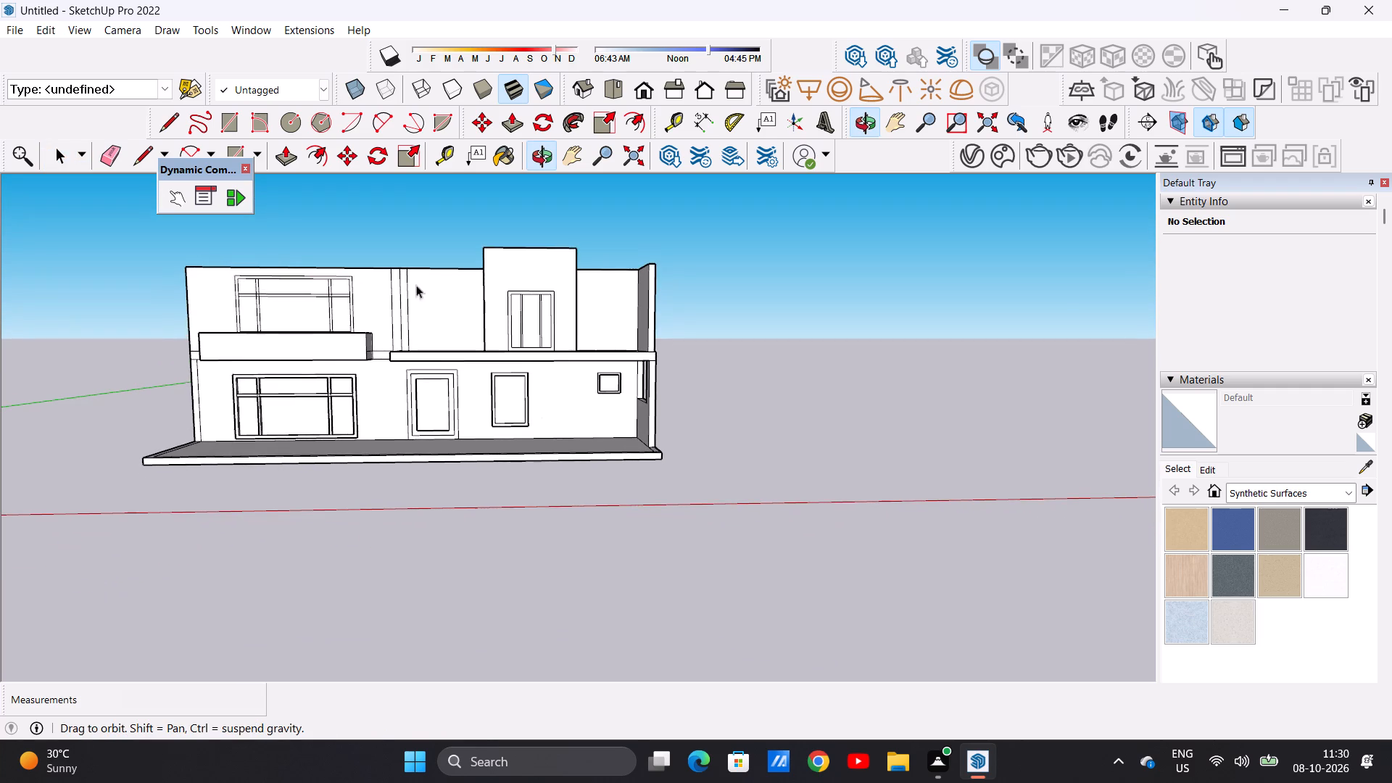
scroll(389, 307, "up", 10)
scroll(502, 344, "down", 3)
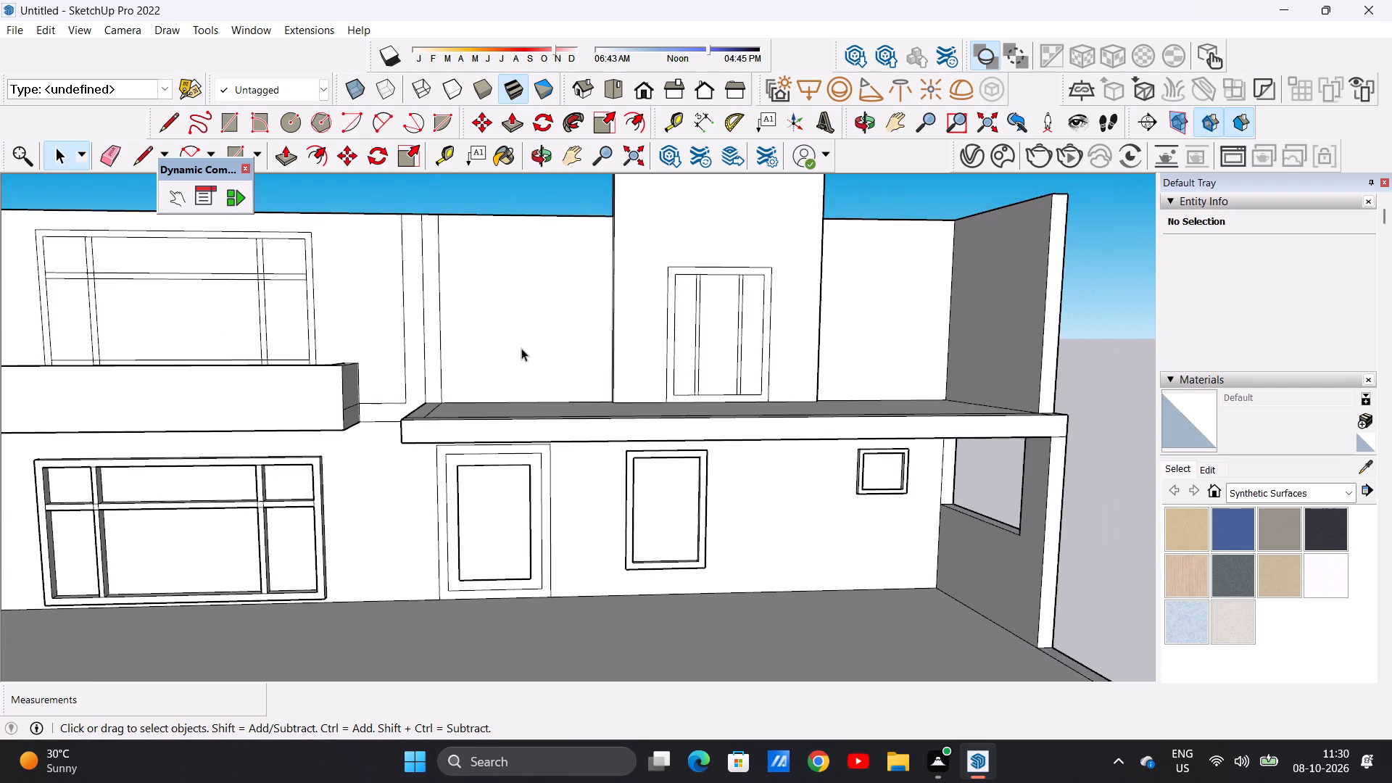
scroll(521, 348, "down", 2)
scroll(406, 403, "up", 2)
middle_click_drag(397, 407, 493, 410)
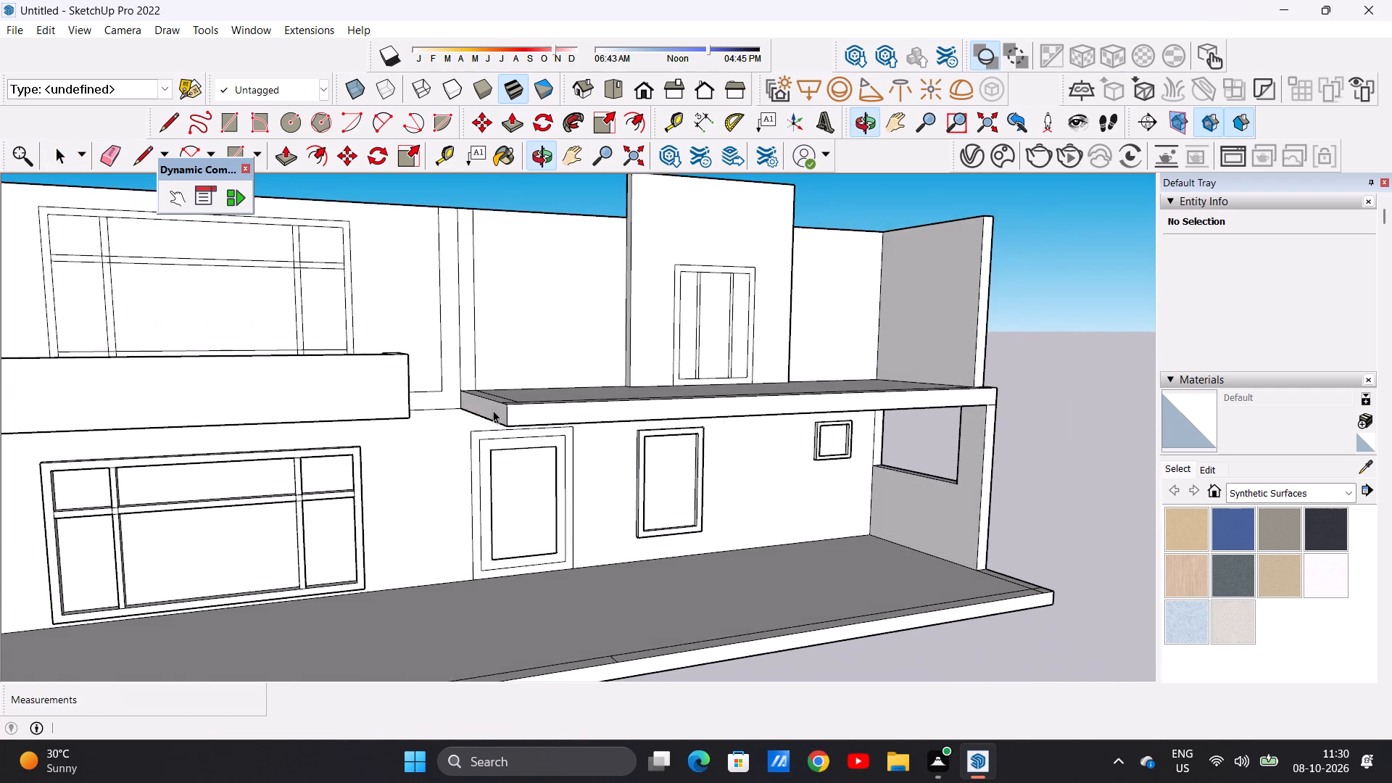
scroll(466, 411, "up", 8)
scroll(423, 397, "down", 1)
scroll(423, 397, "up", 1)
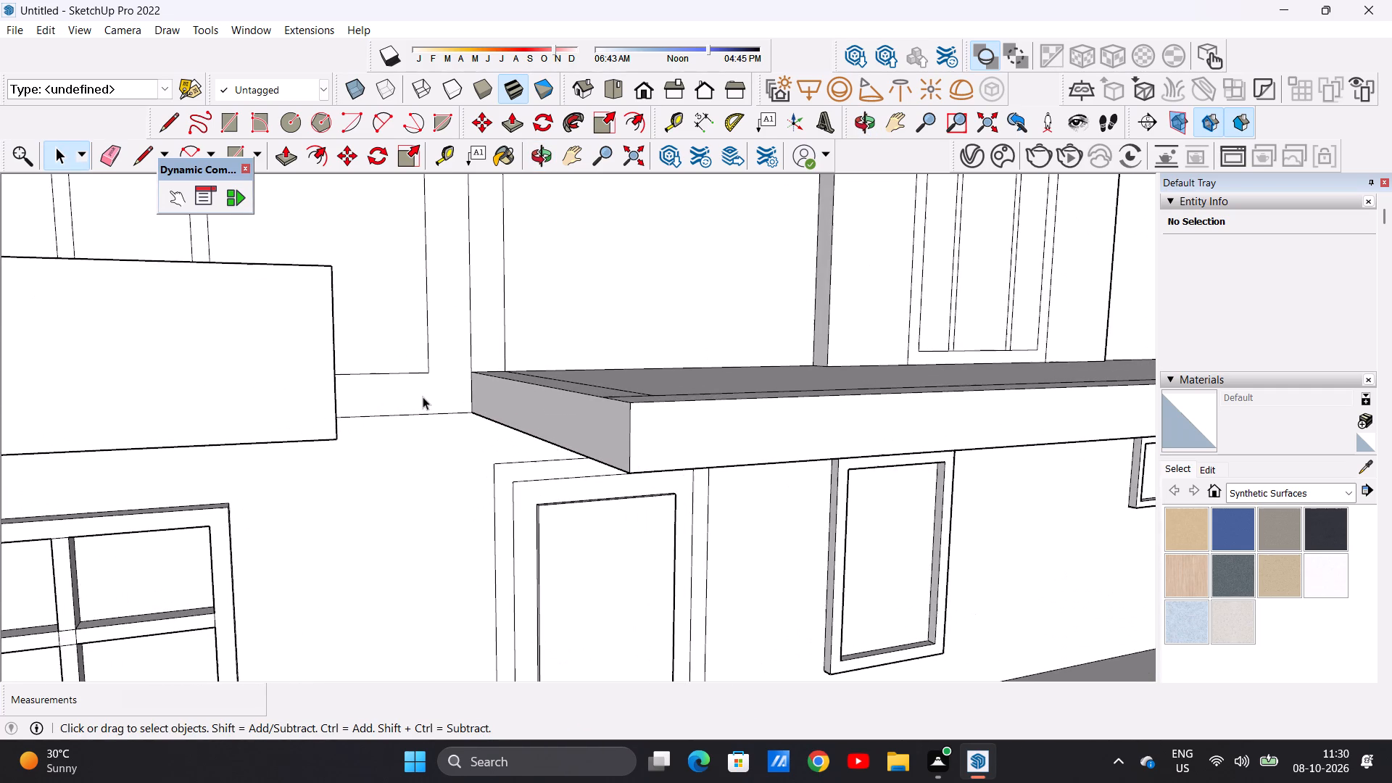
key("l")
left_click(429, 370)
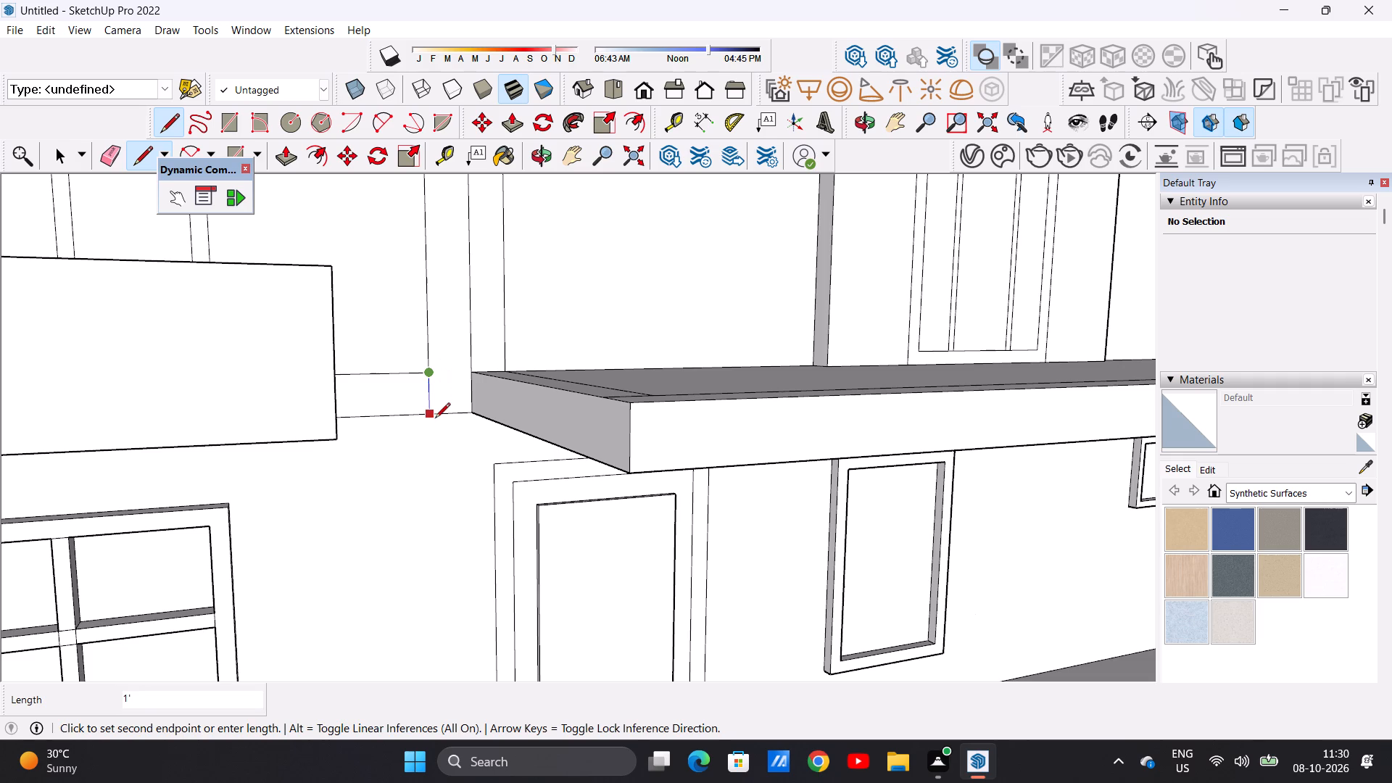
left_click(435, 419)
key("space")
Erase the two horizontal lines between the balcony and the new vertical line, including the leftover stub beside the balcony.
type("e")
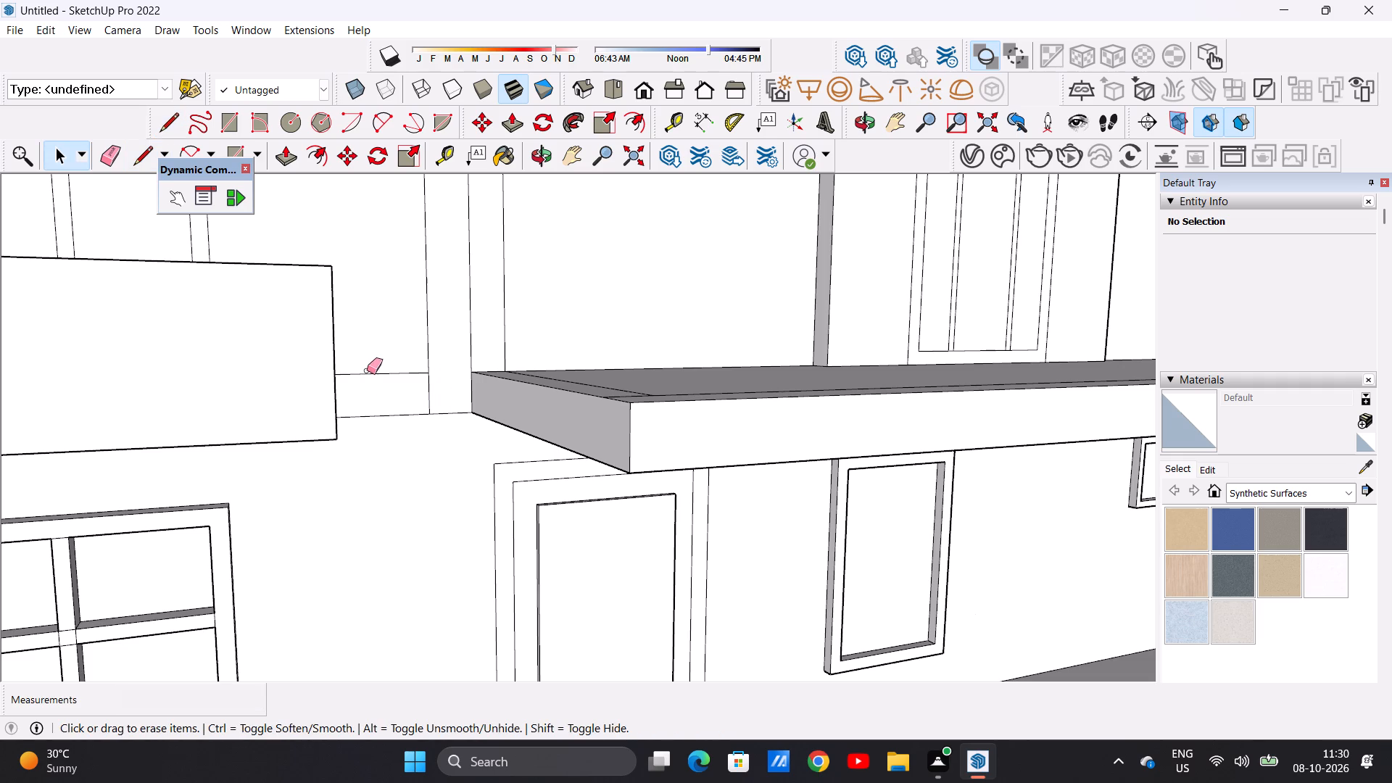
left_click_drag(367, 367, 382, 431)
middle_click_drag(395, 434, 367, 436)
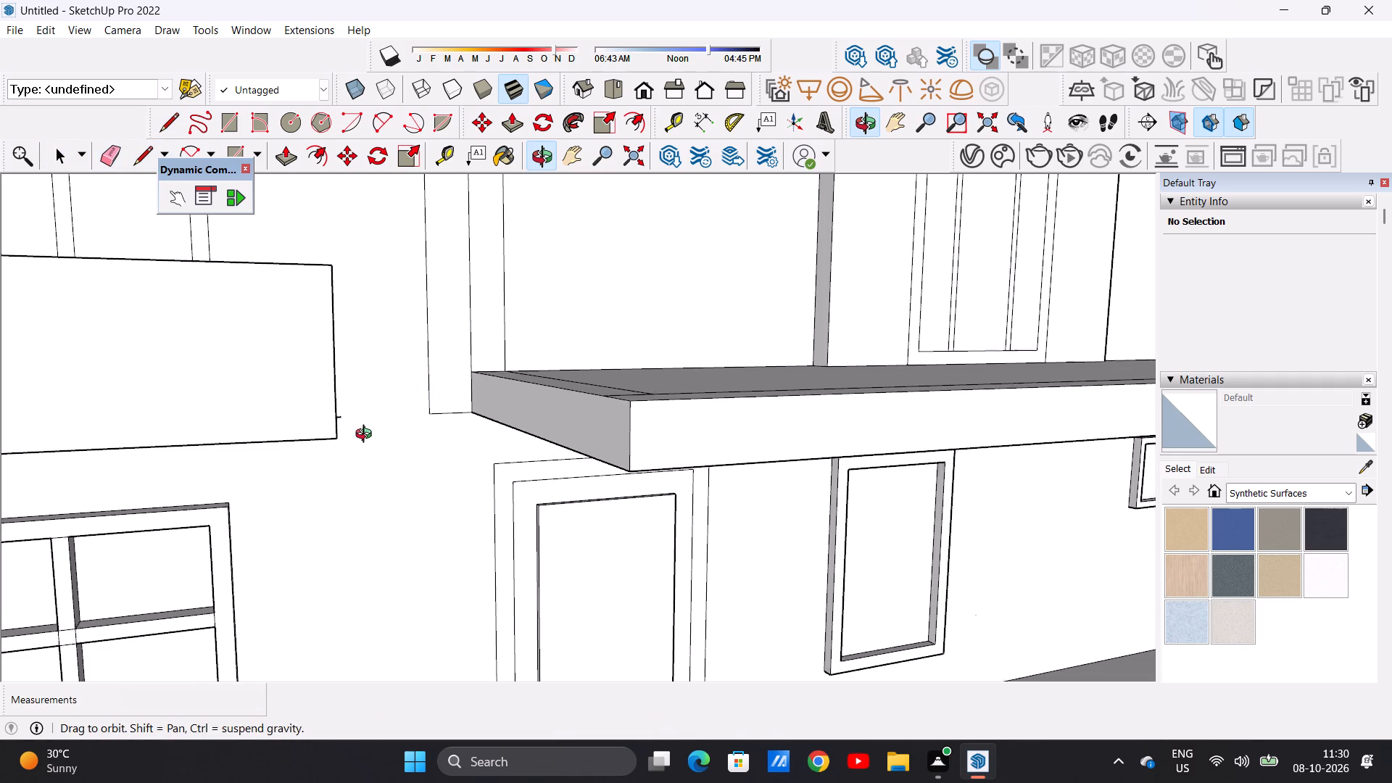
middle_click_drag(367, 436, 304, 442)
scroll(323, 397, "up", 2)
left_click_drag(323, 407, 328, 431)
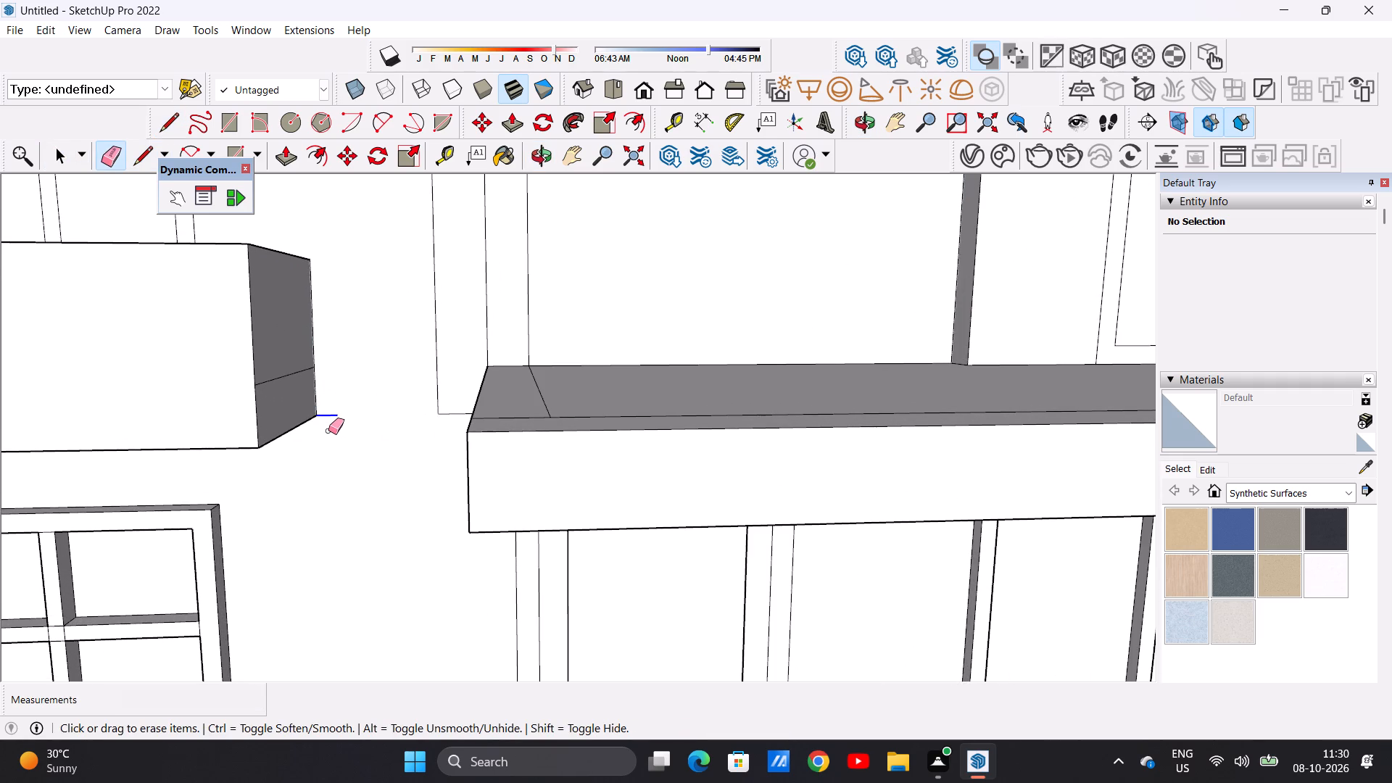
key("space")
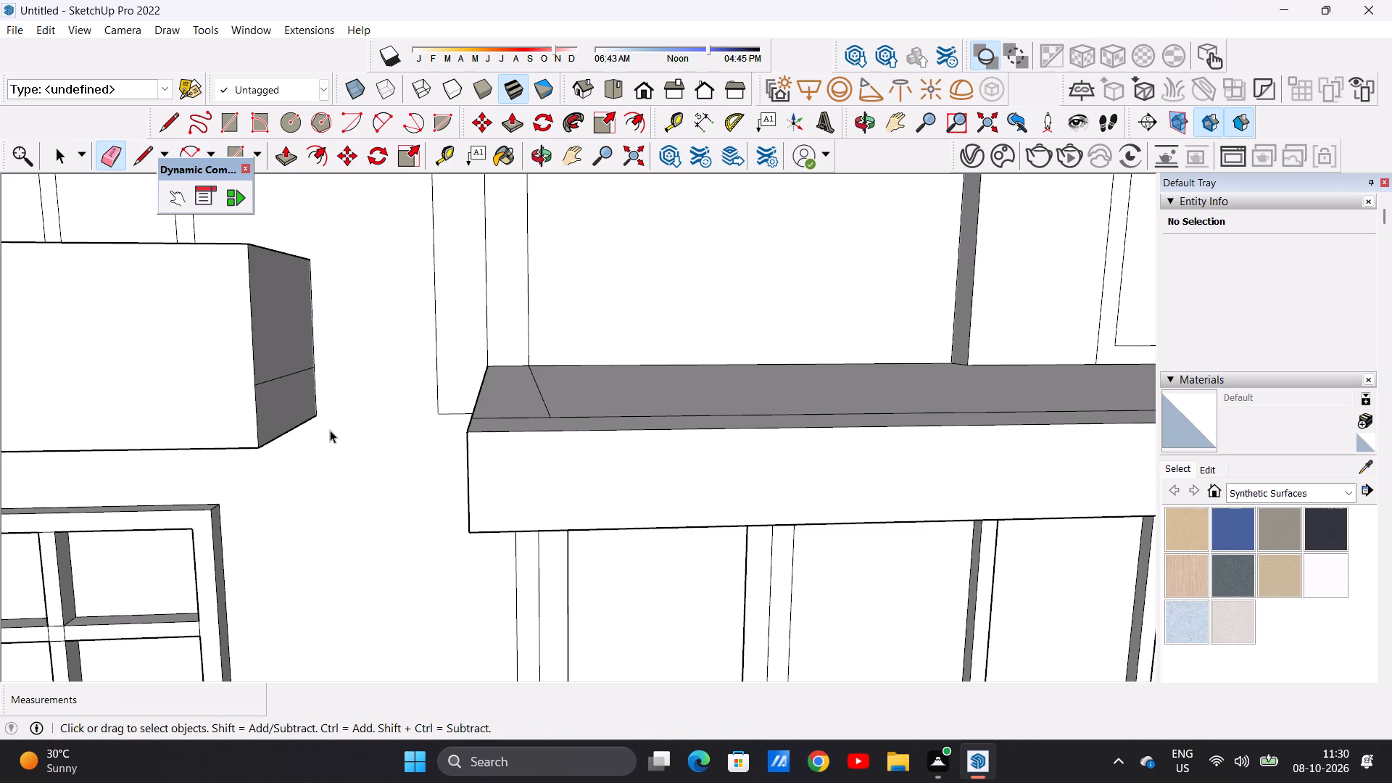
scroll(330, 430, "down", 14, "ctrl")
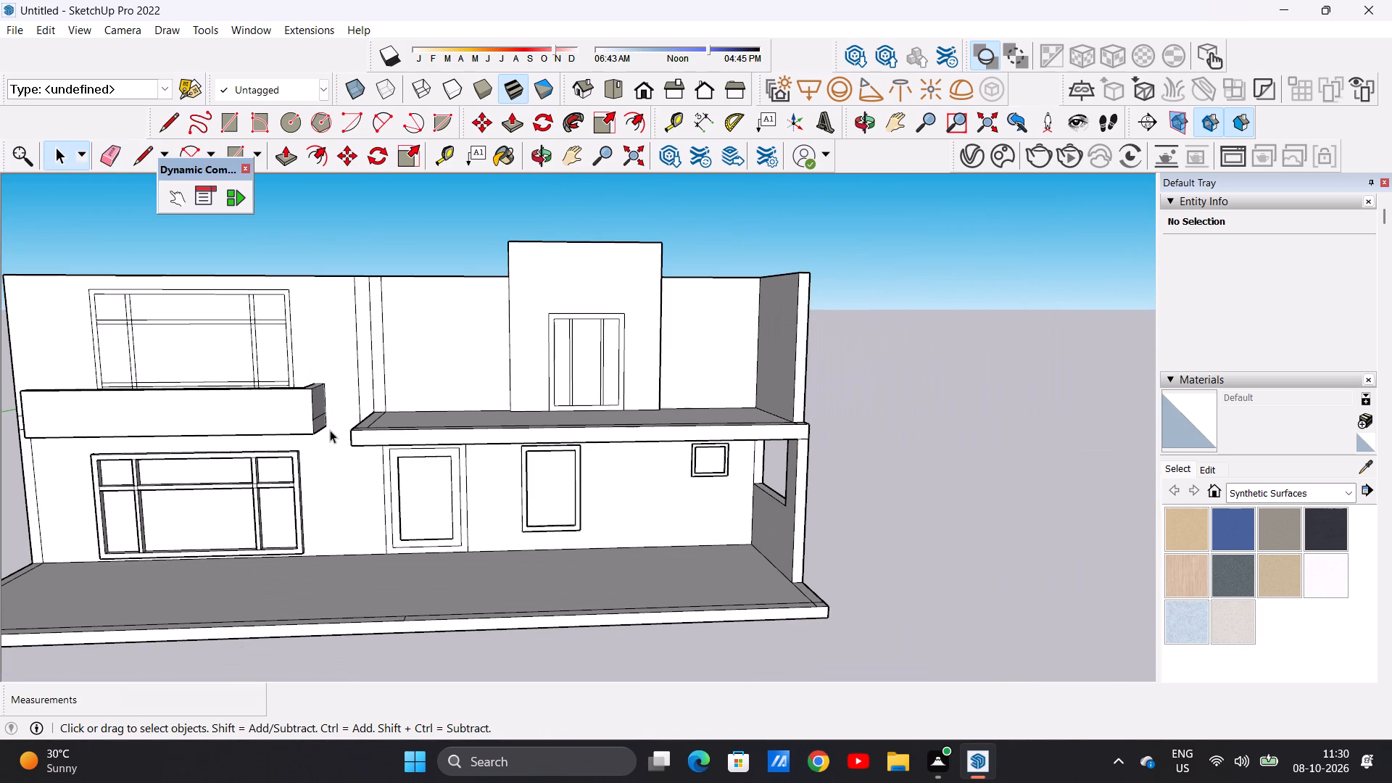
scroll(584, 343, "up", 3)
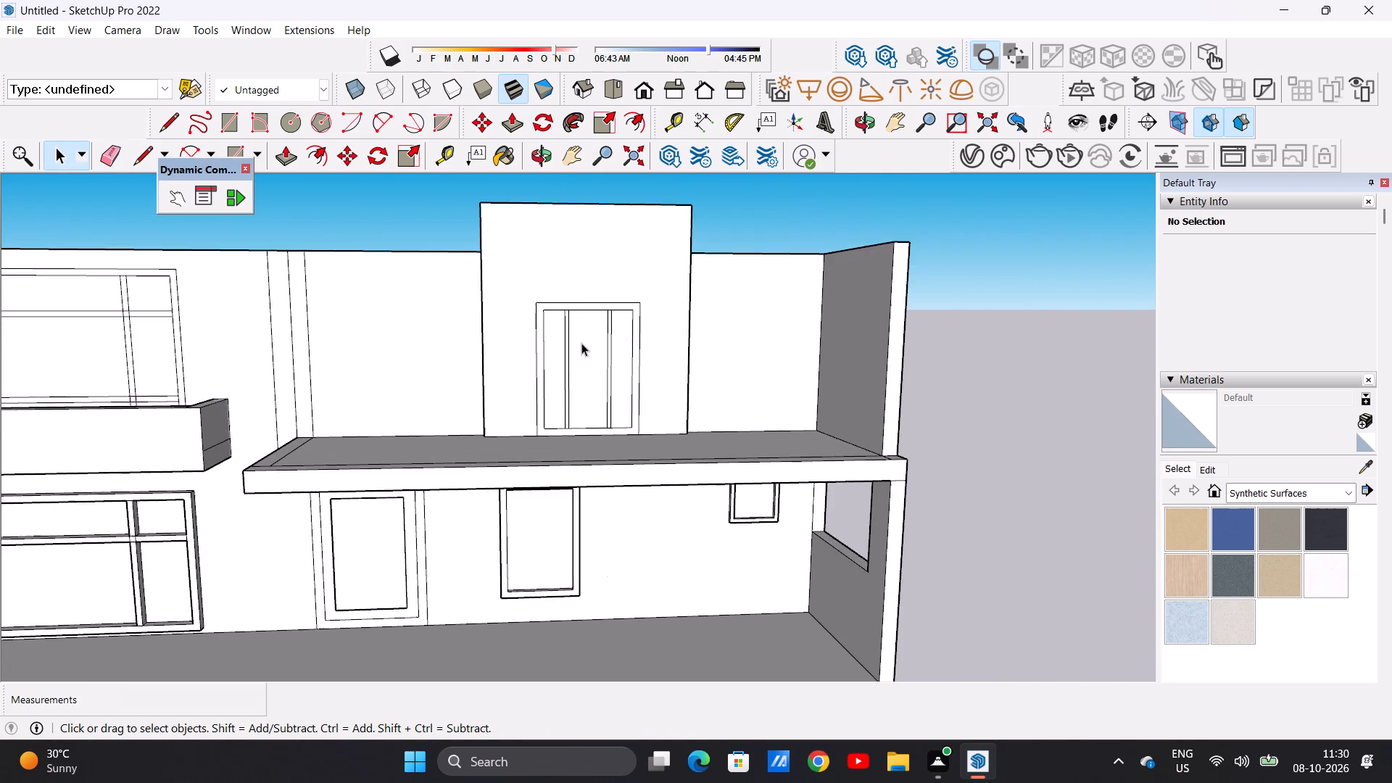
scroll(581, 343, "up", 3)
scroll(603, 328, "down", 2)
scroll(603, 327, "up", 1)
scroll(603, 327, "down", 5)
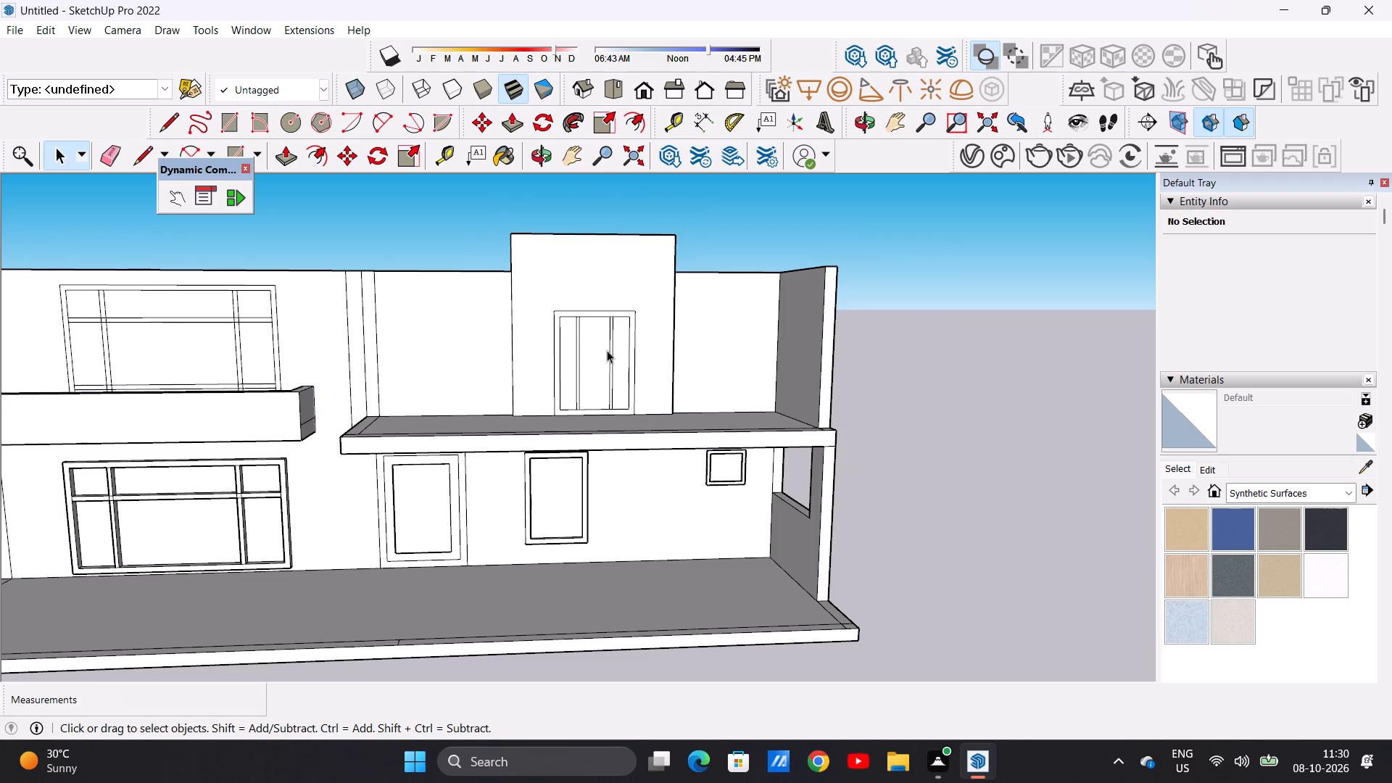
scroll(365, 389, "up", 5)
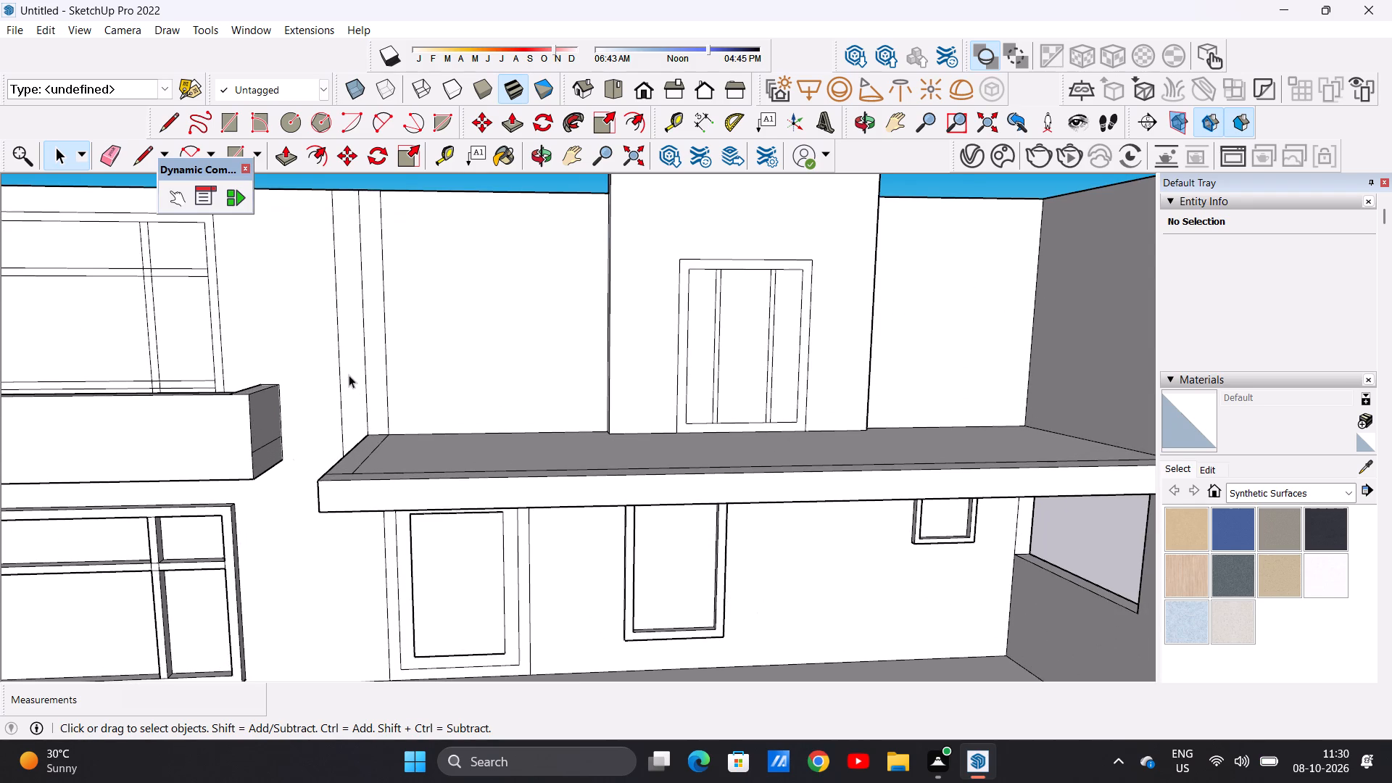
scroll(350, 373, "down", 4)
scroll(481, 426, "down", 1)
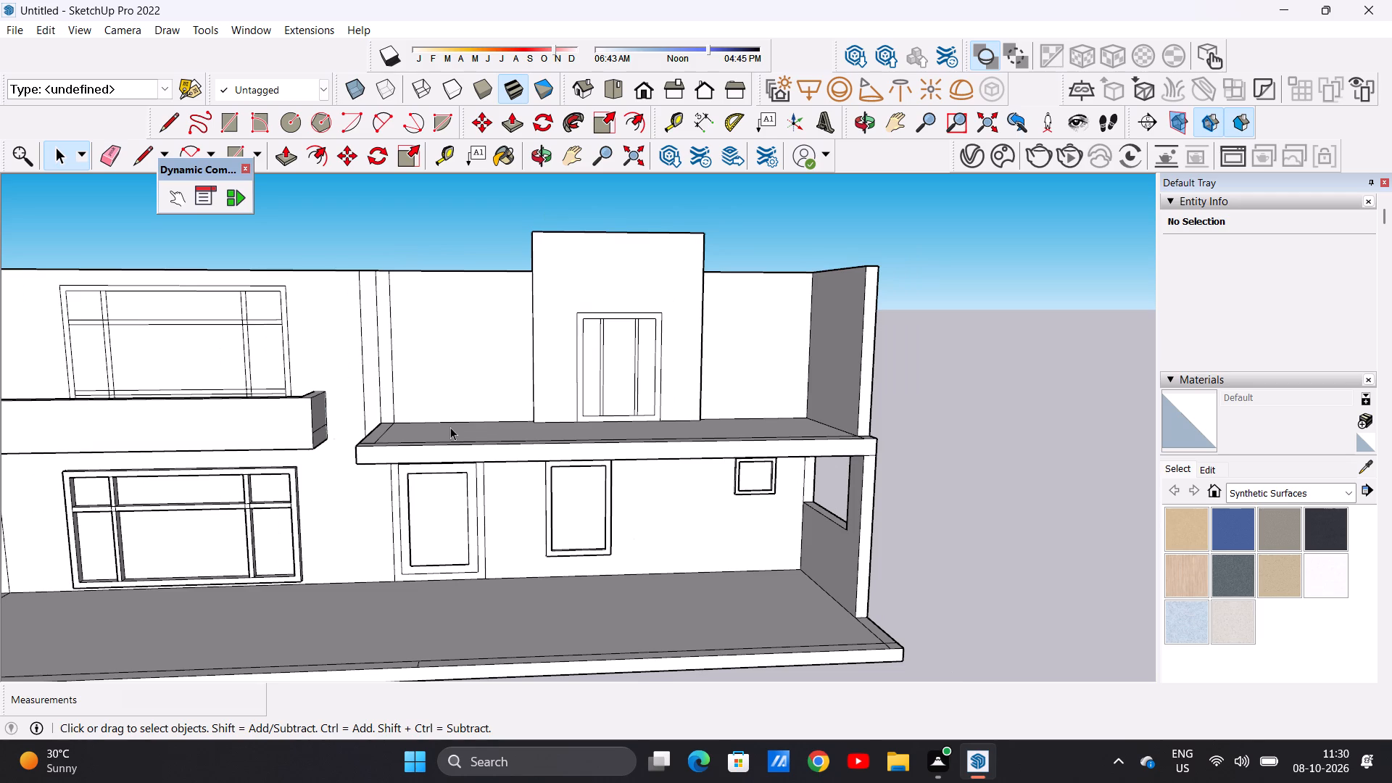
Examine the vertical outlines on the upper front wall between the balcony and the projecting slab from several angles.
scroll(451, 428, "down", 7)
scroll(410, 387, "up", 4)
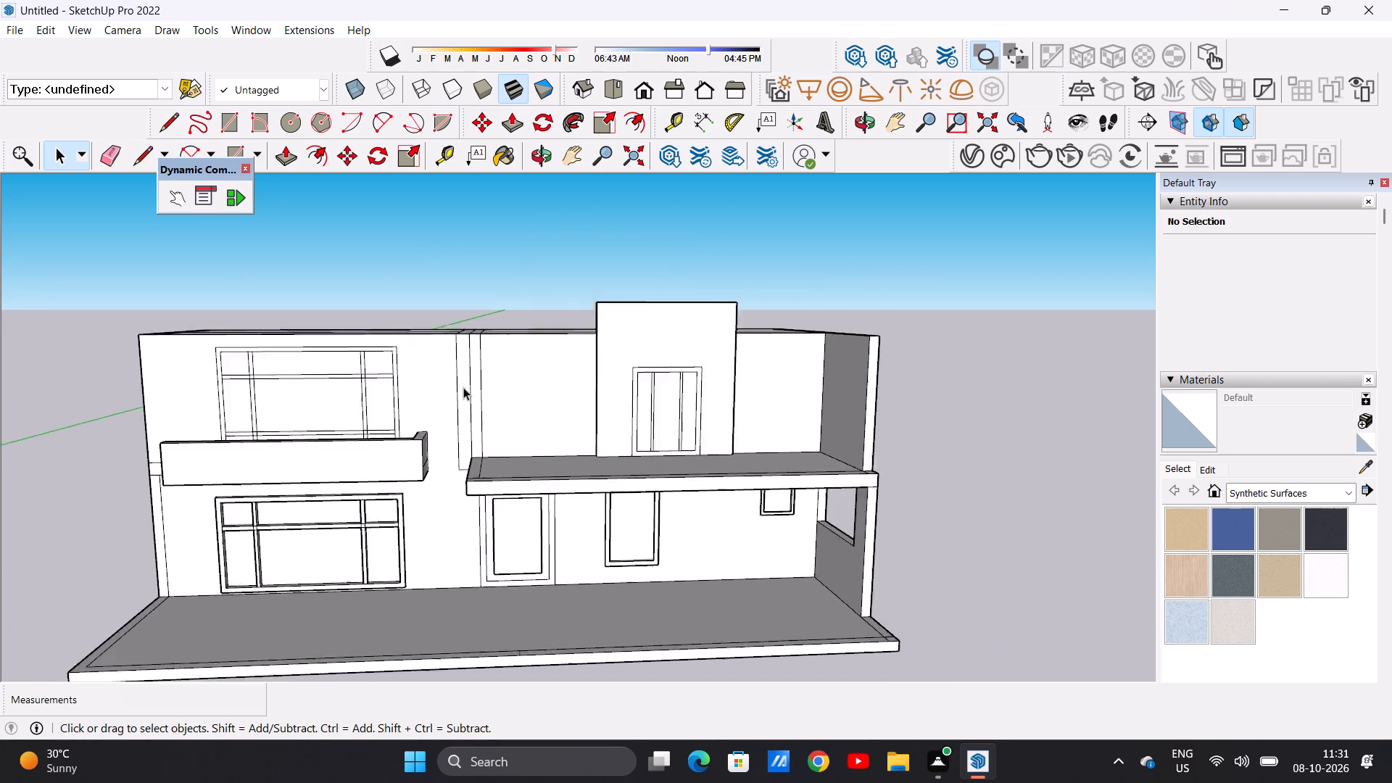
scroll(463, 387, "up", 5)
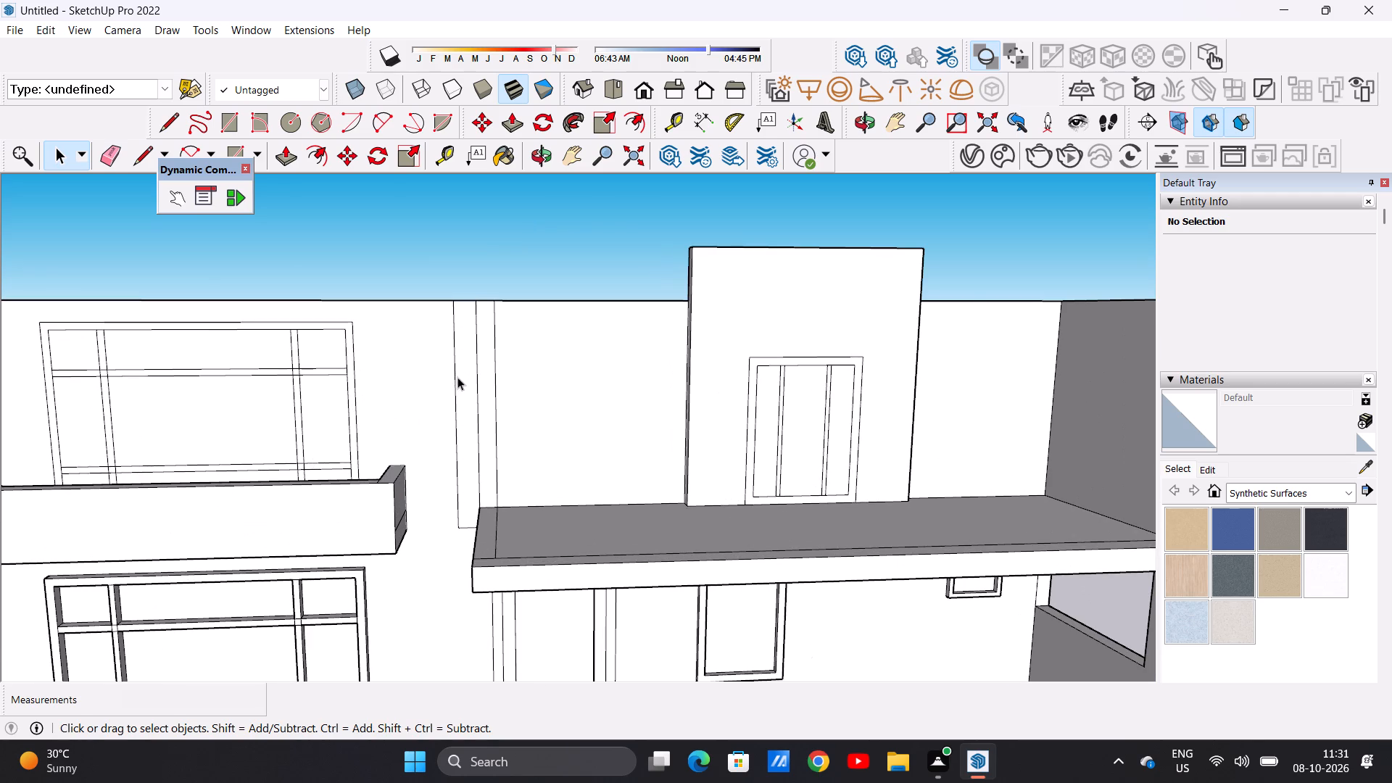
scroll(459, 377, "up", 4)
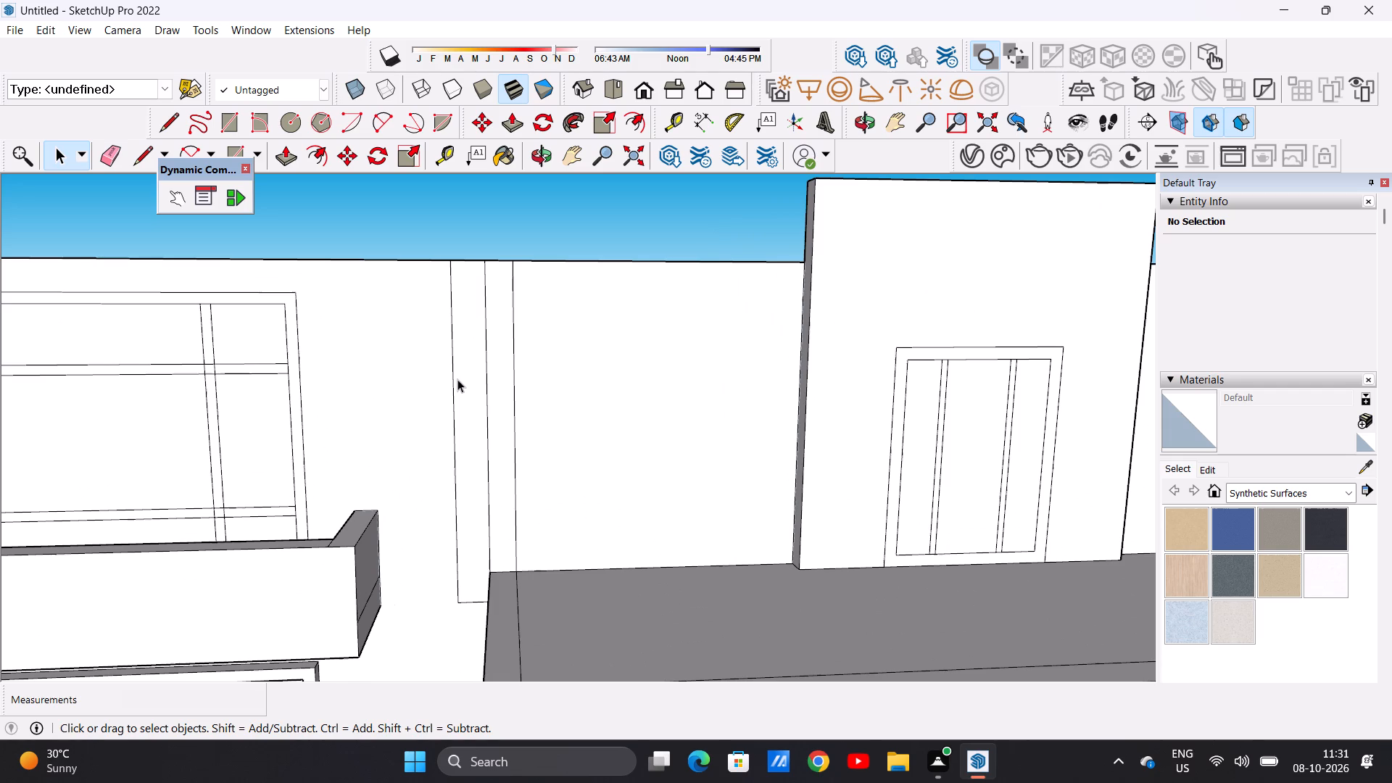
scroll(440, 406, "down", 2)
scroll(506, 477, "down", 1)
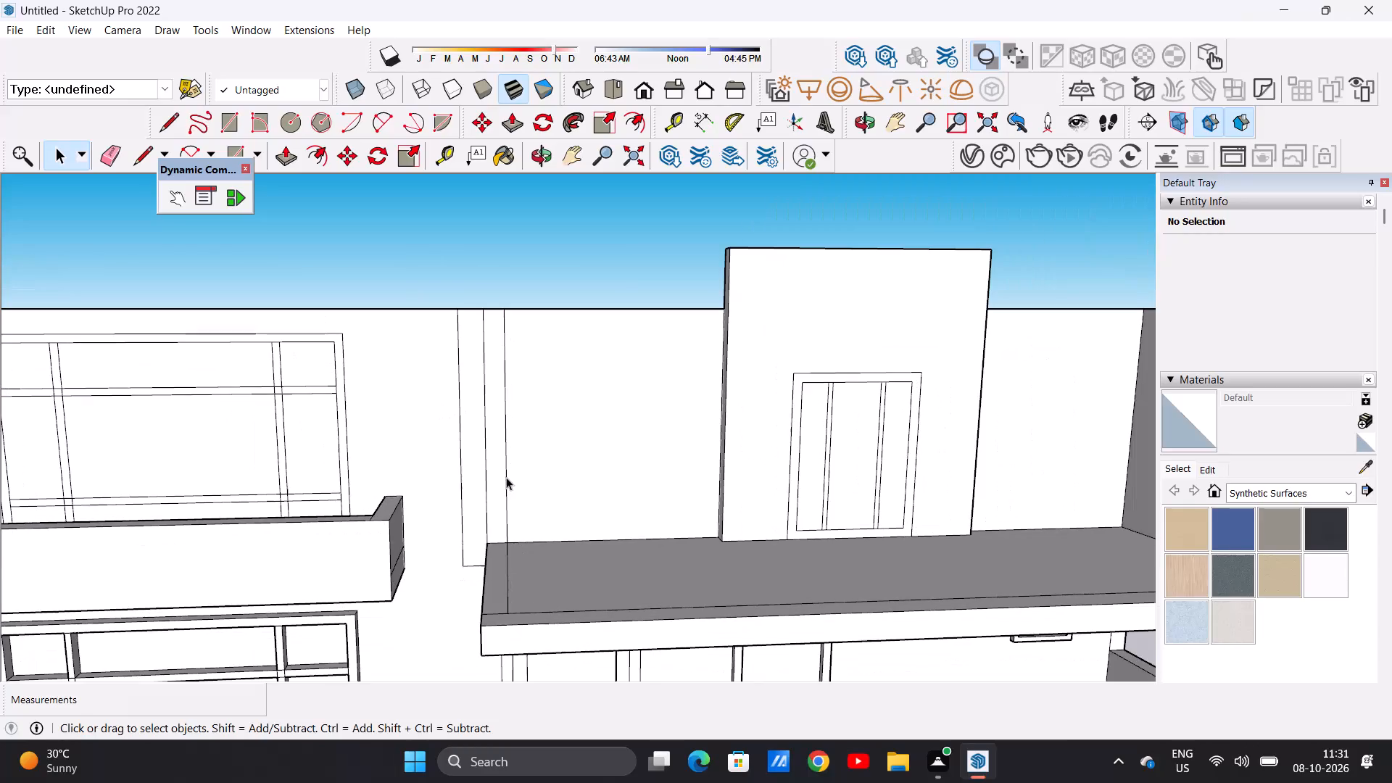
scroll(450, 534, "up", 3)
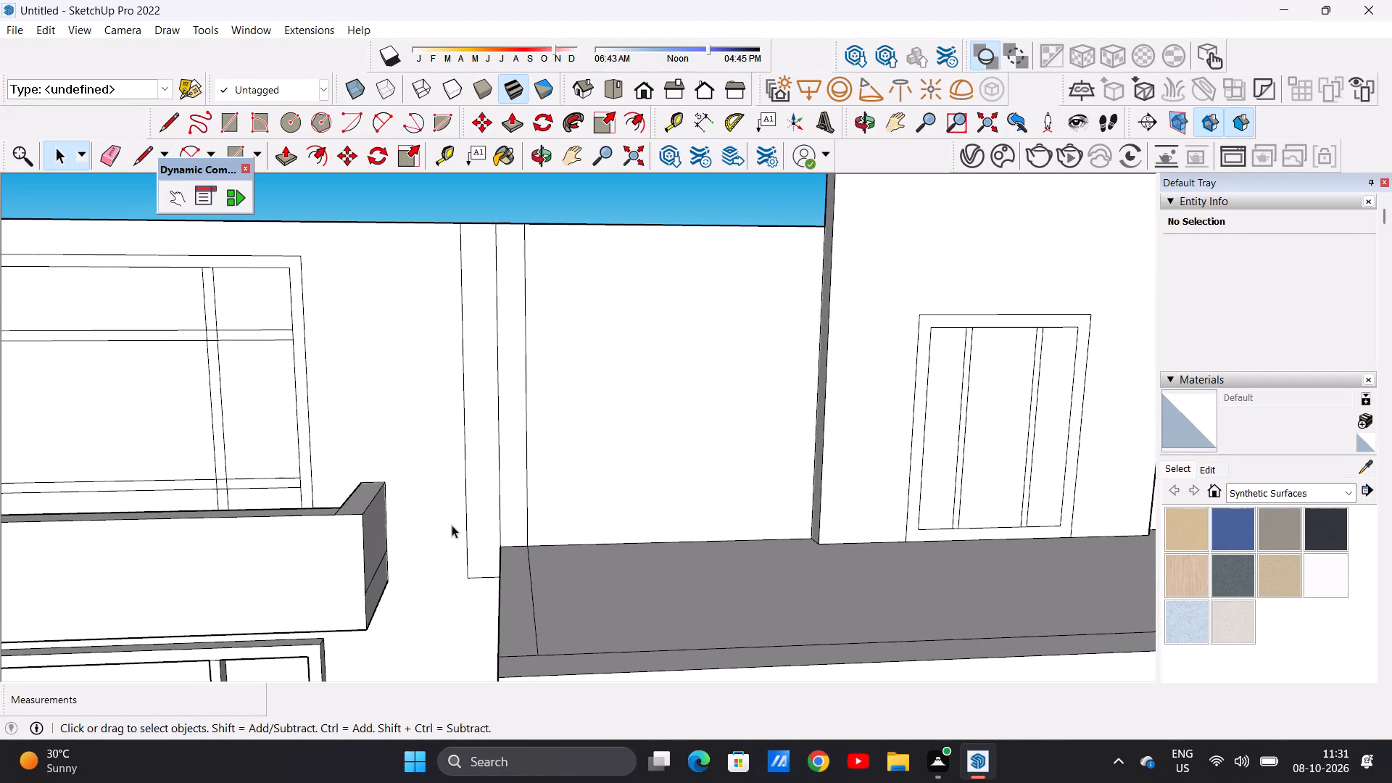
middle_click_drag(477, 468, 226, 523)
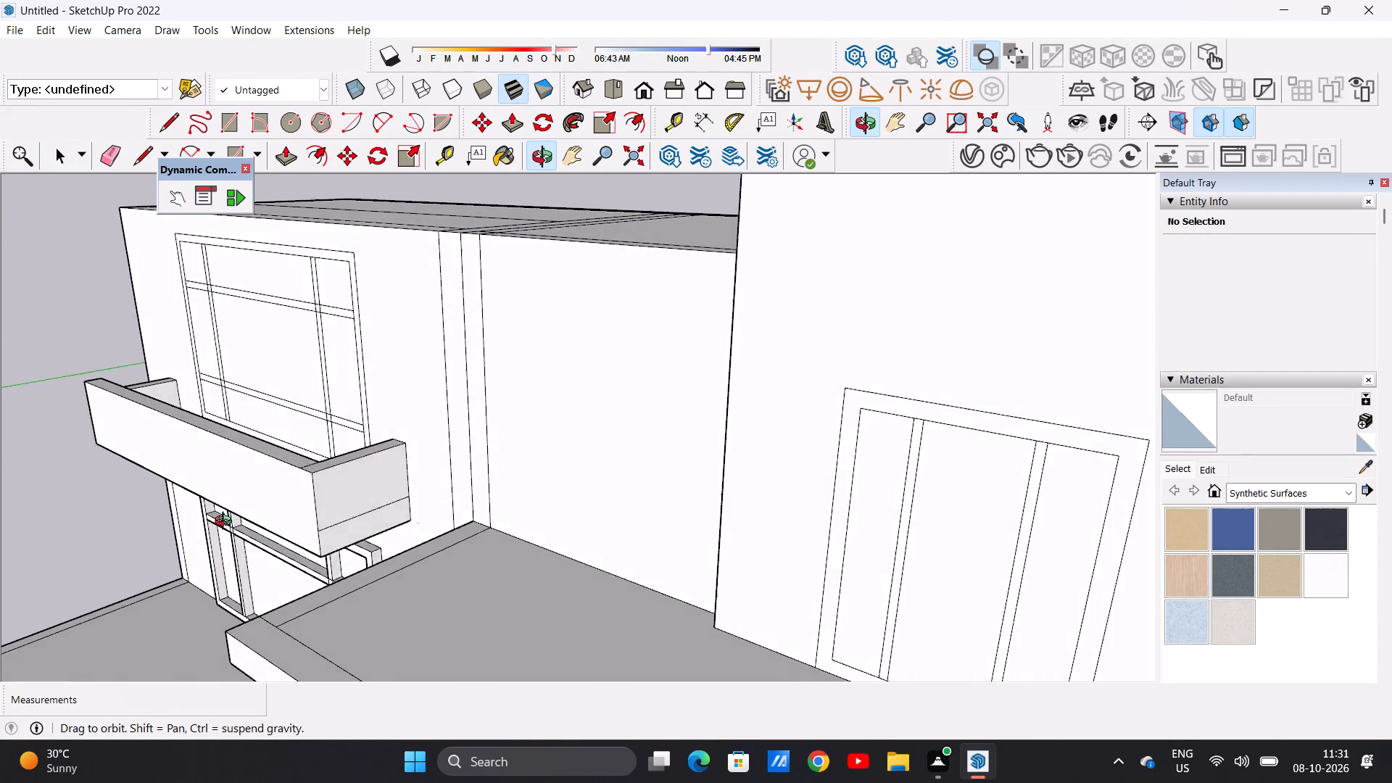
middle_click_drag(226, 523, 212, 523)
middle_click_drag(195, 519, 188, 497)
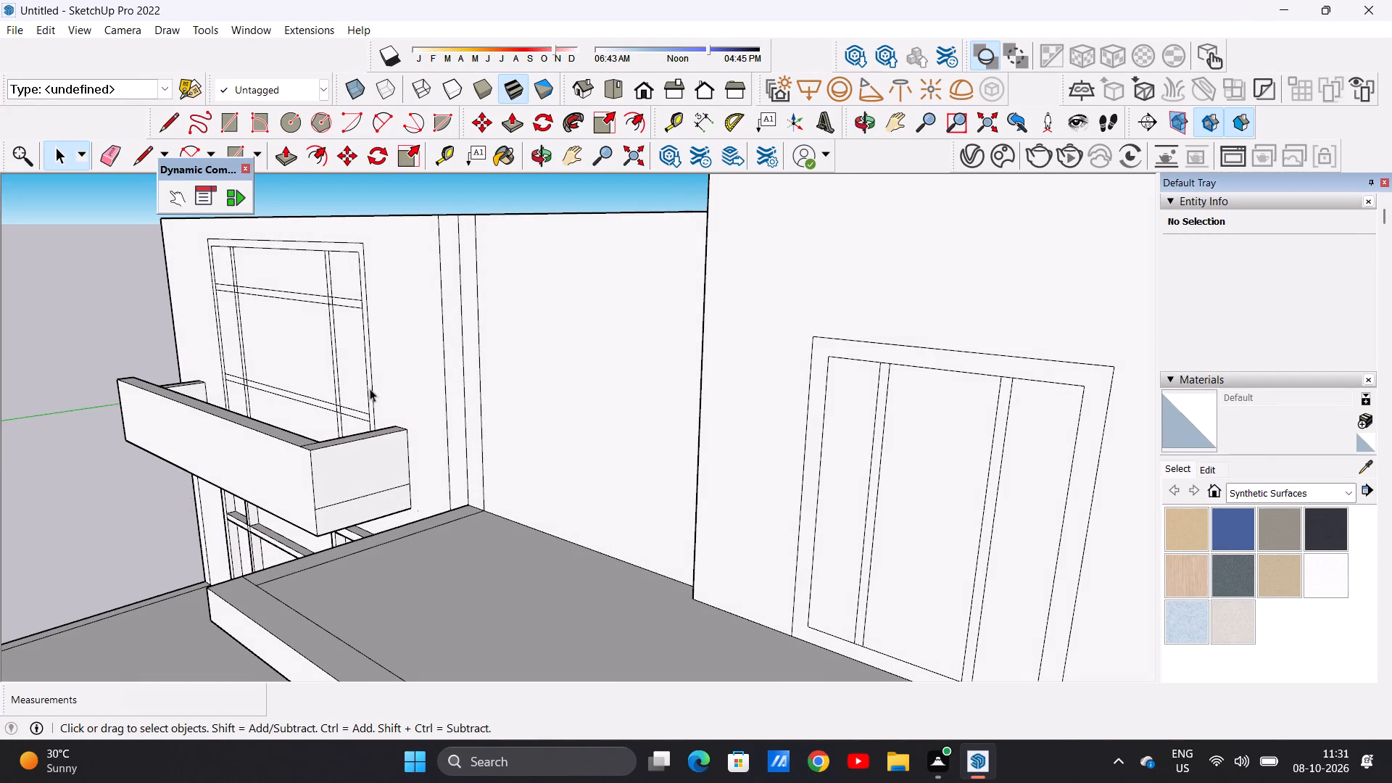
scroll(412, 289, "up", 4)
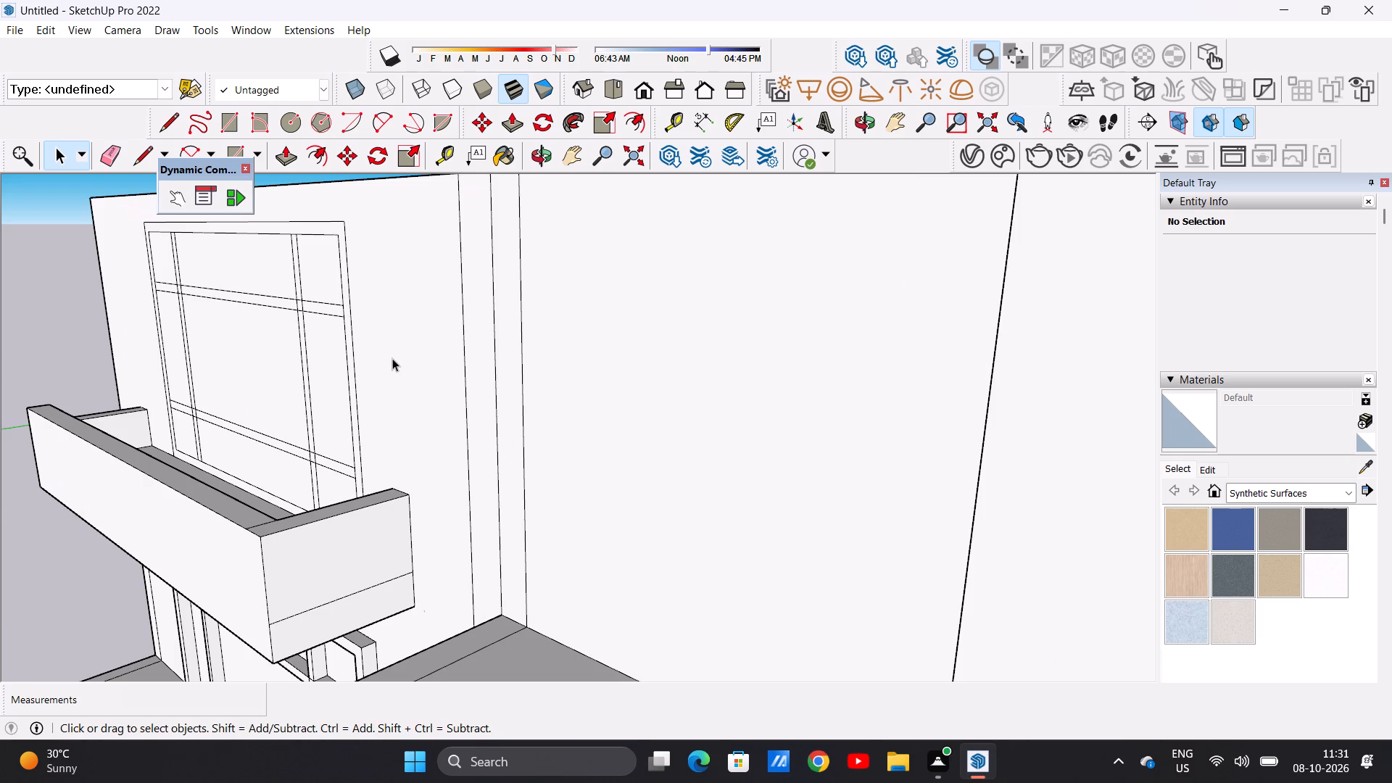
middle_click_drag(389, 357, 627, 357)
scroll(556, 395, "down", 5)
scroll(554, 423, "up", 1)
scroll(554, 423, "down", 1)
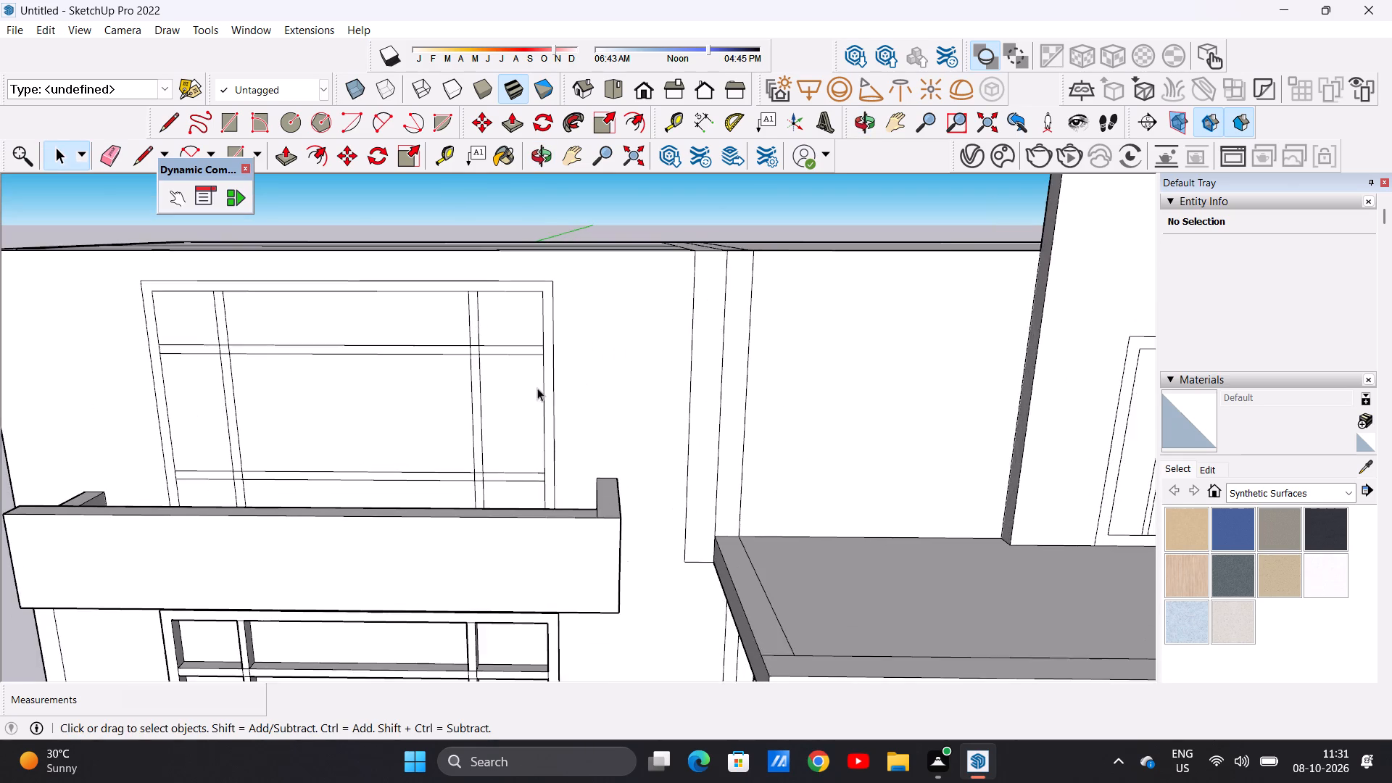
scroll(537, 388, "down", 1)
middle_click_drag(708, 485, 705, 450)
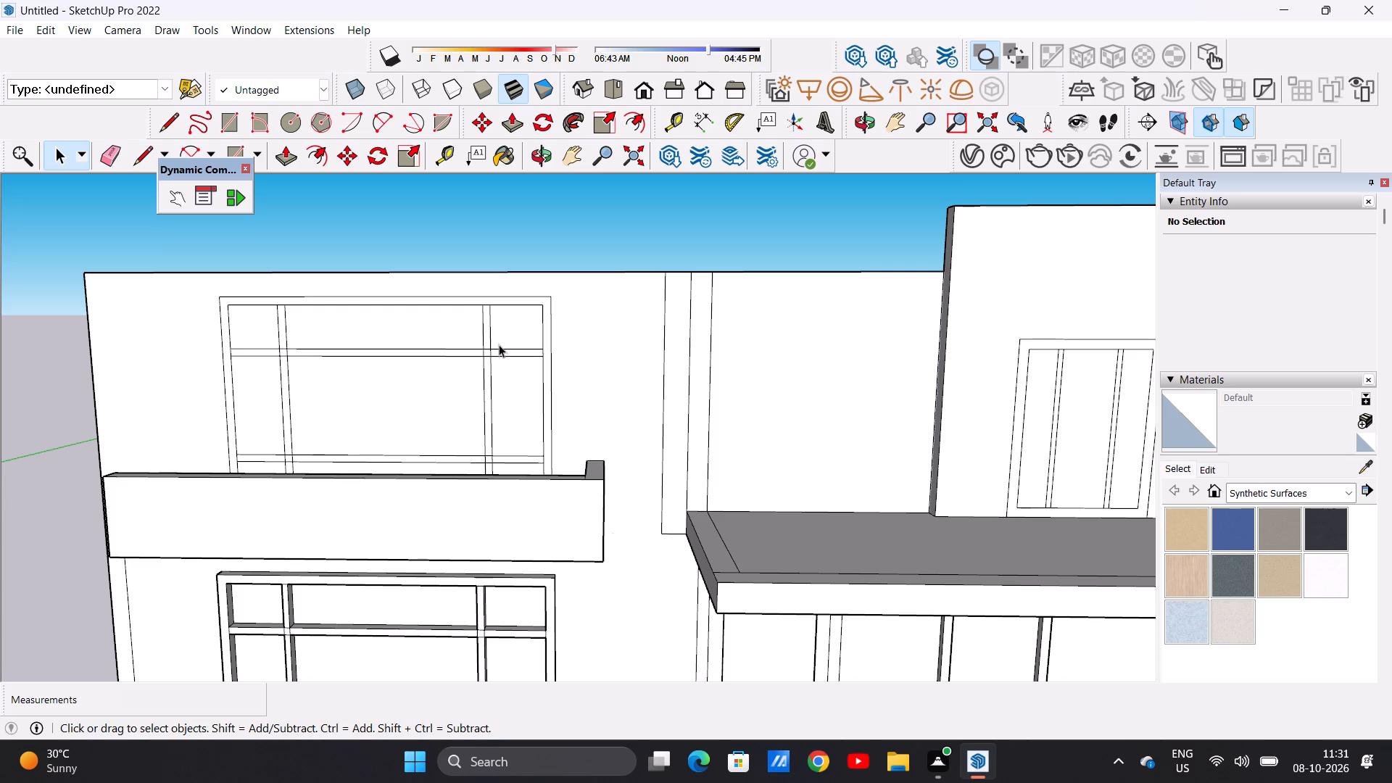
middle_click_drag(418, 310, 407, 348)
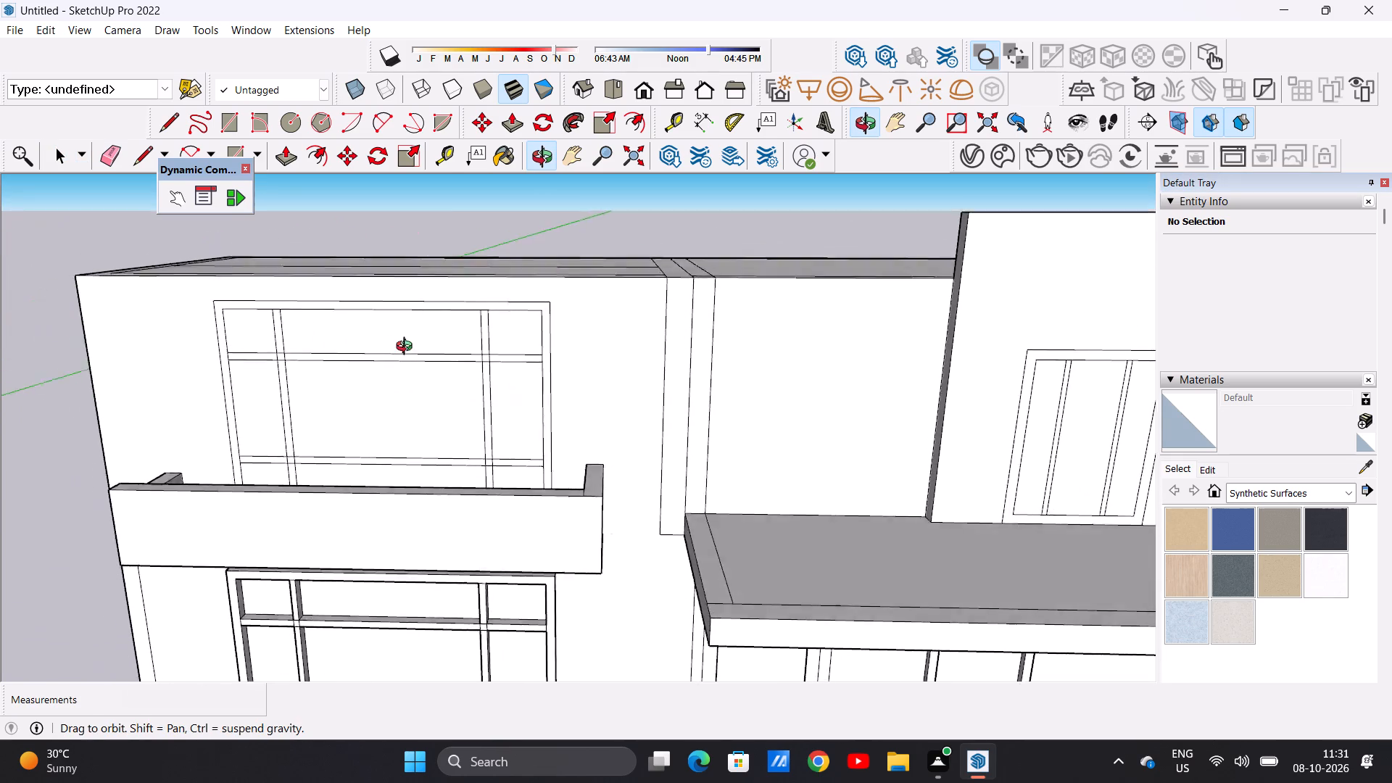
middle_click_drag(407, 348, 284, 315)
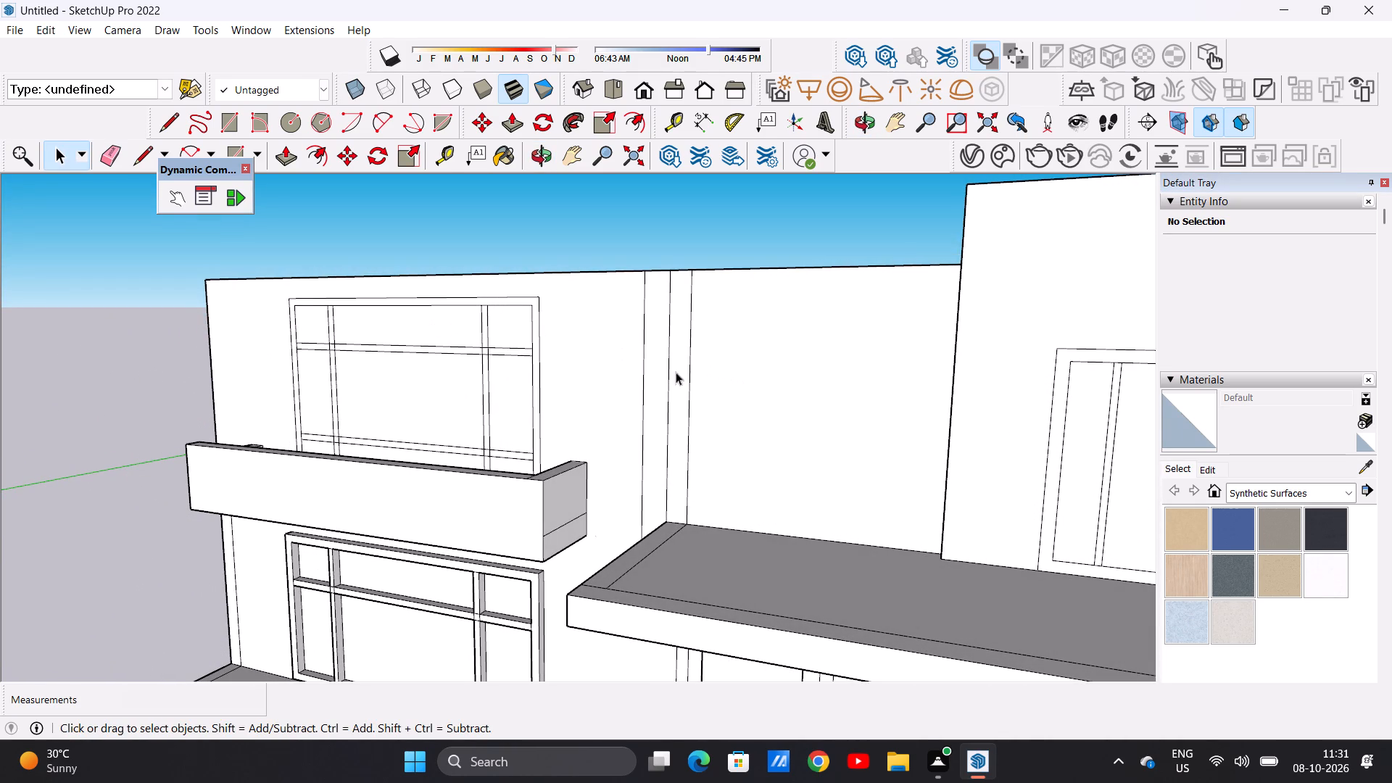
middle_click_drag(600, 433, 706, 384)
middle_click(705, 382)
middle_click(705, 381)
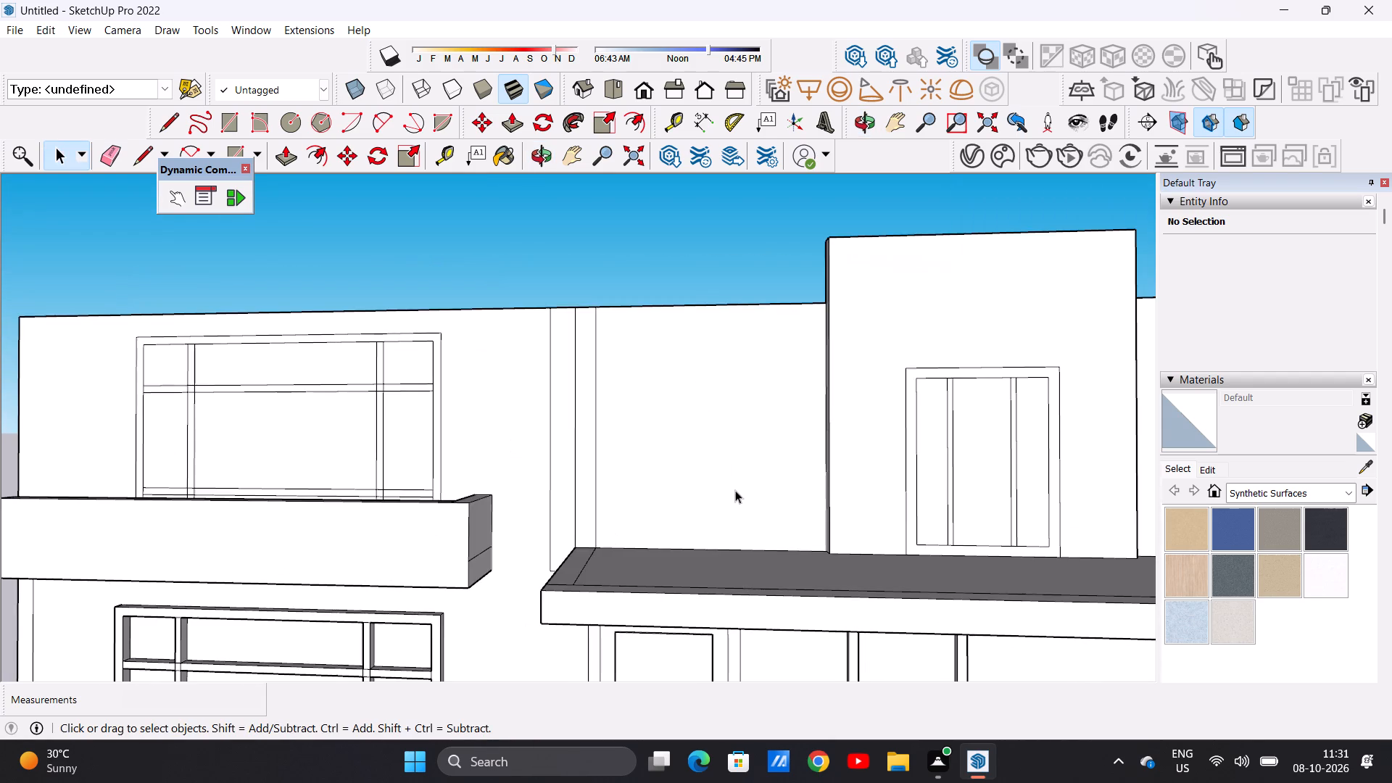
scroll(730, 510, "down", 3)
scroll(618, 487, "up", 2)
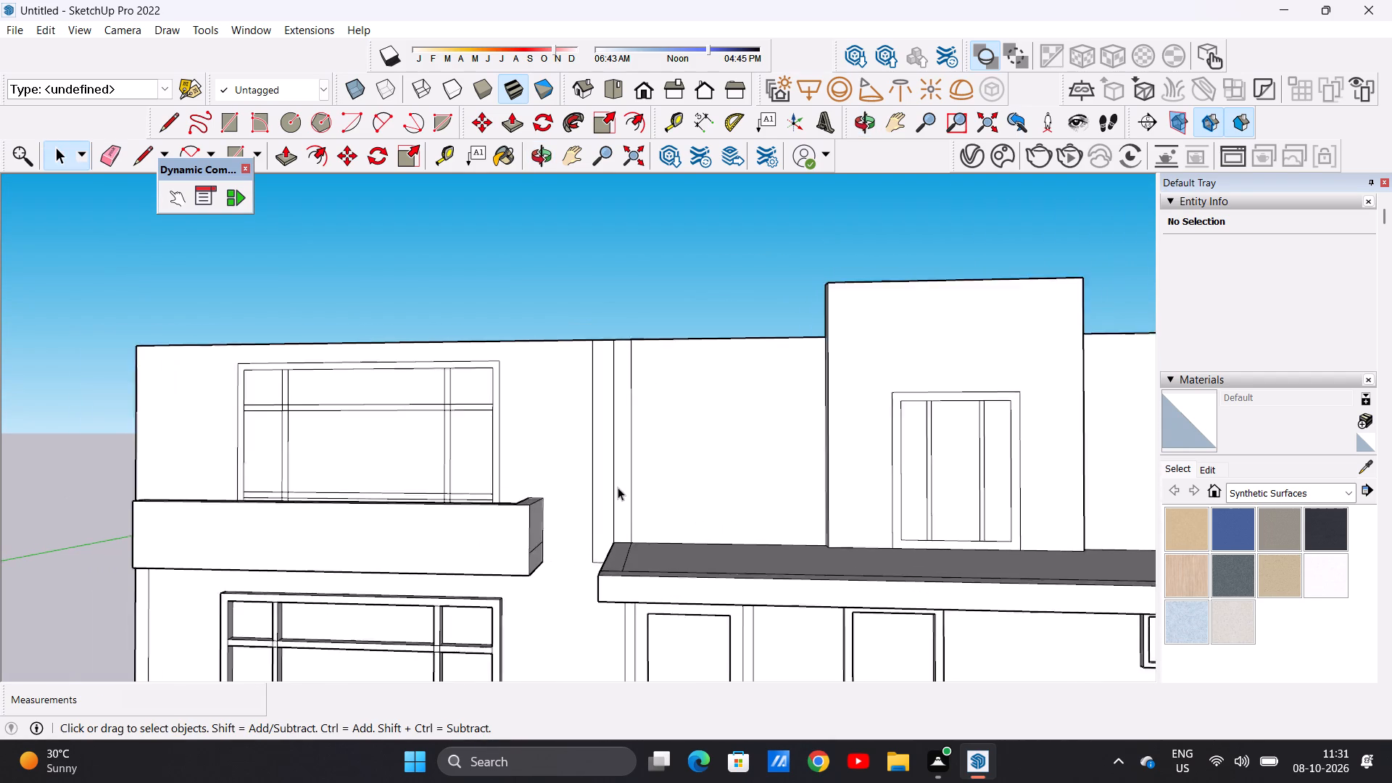
Erase the outer vertical line between the balcony and the projecting slab, including its lower stub and the short horizontal line at its base.
scroll(618, 487, "up", 5)
scroll(627, 487, "down", 1)
scroll(627, 487, "up", 1)
middle_click_drag(569, 516, 652, 520)
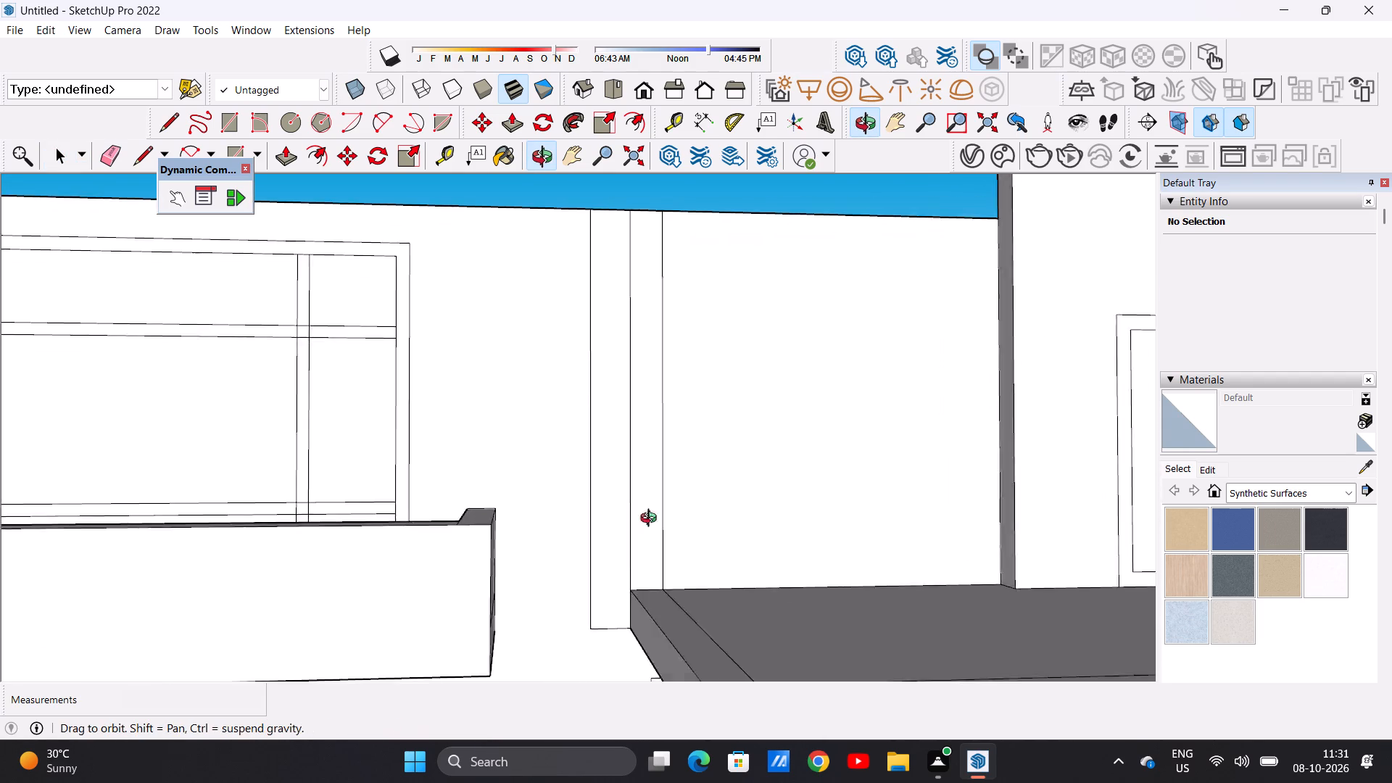
middle_click_drag(652, 520, 729, 541)
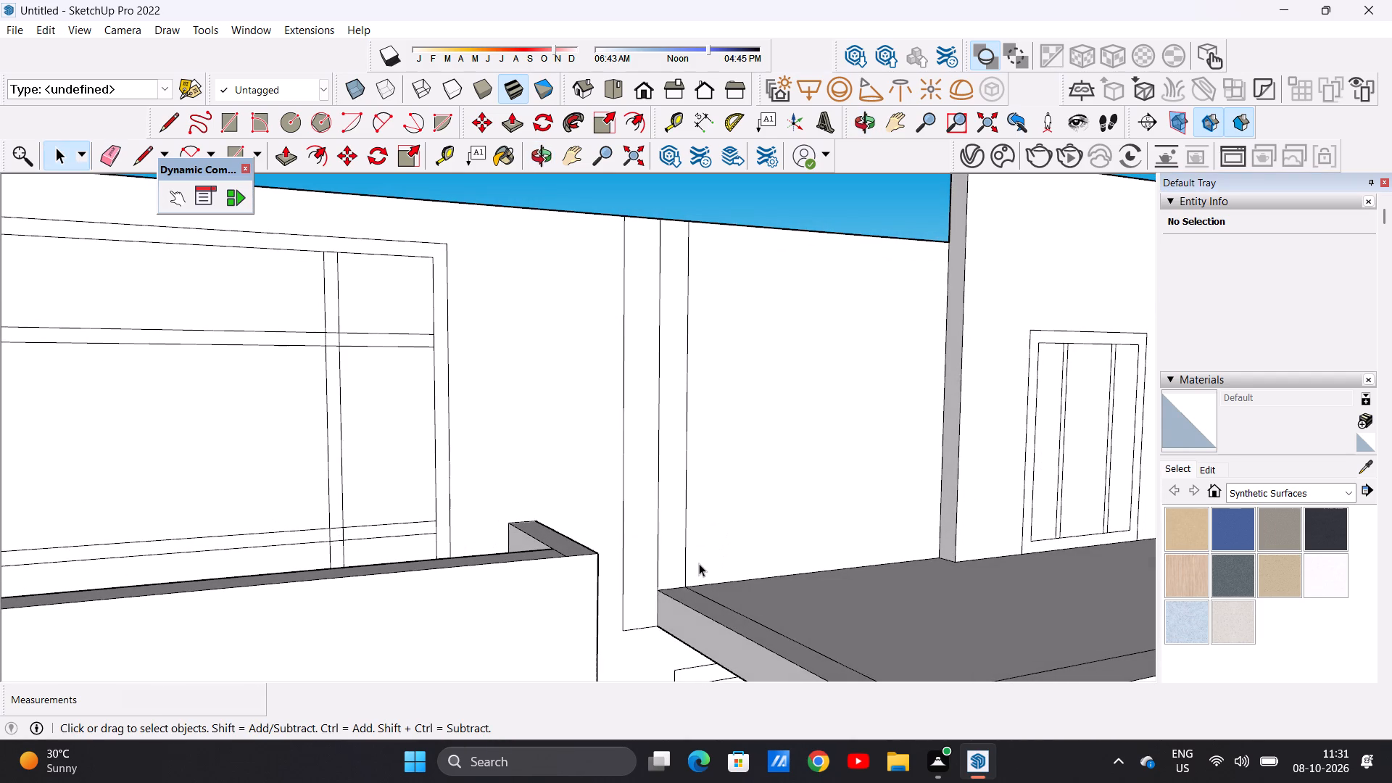
key("e")
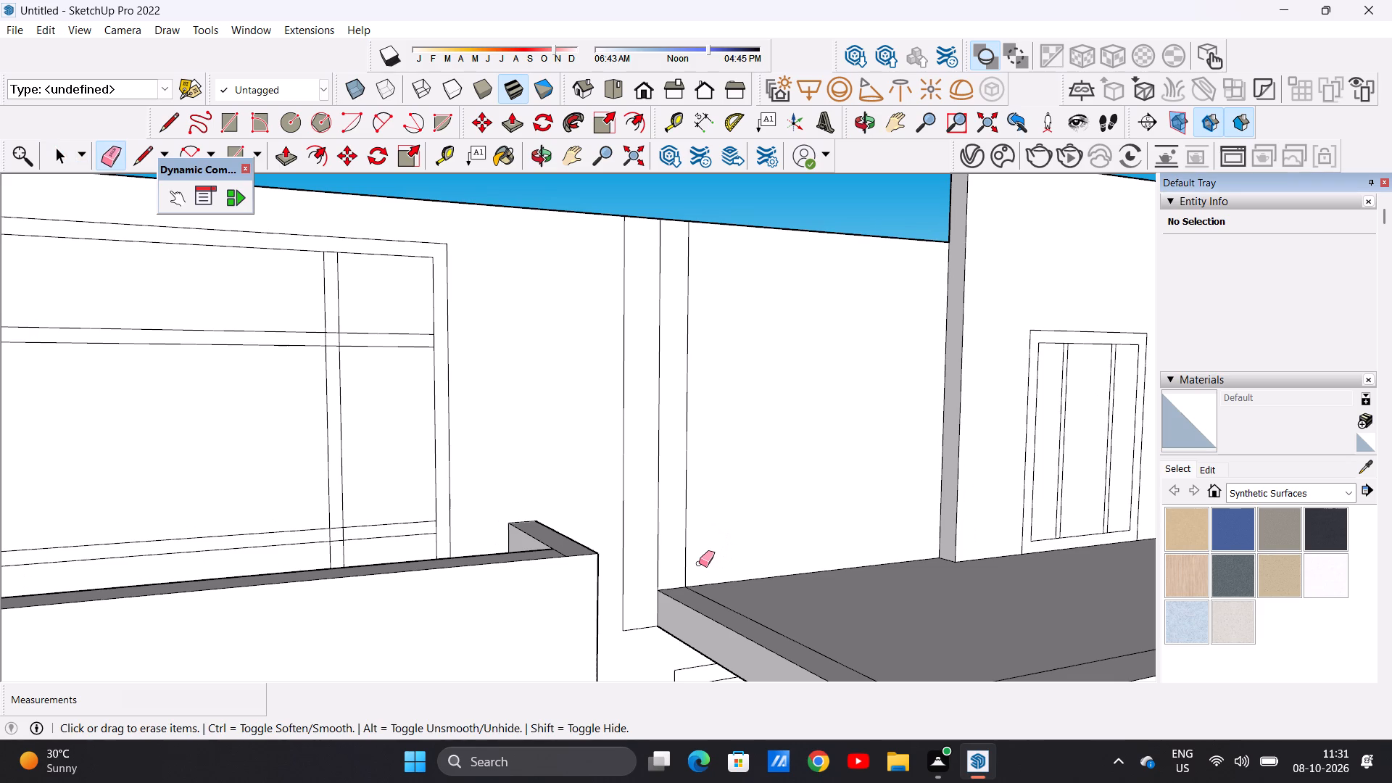
left_click_drag(627, 423, 613, 424)
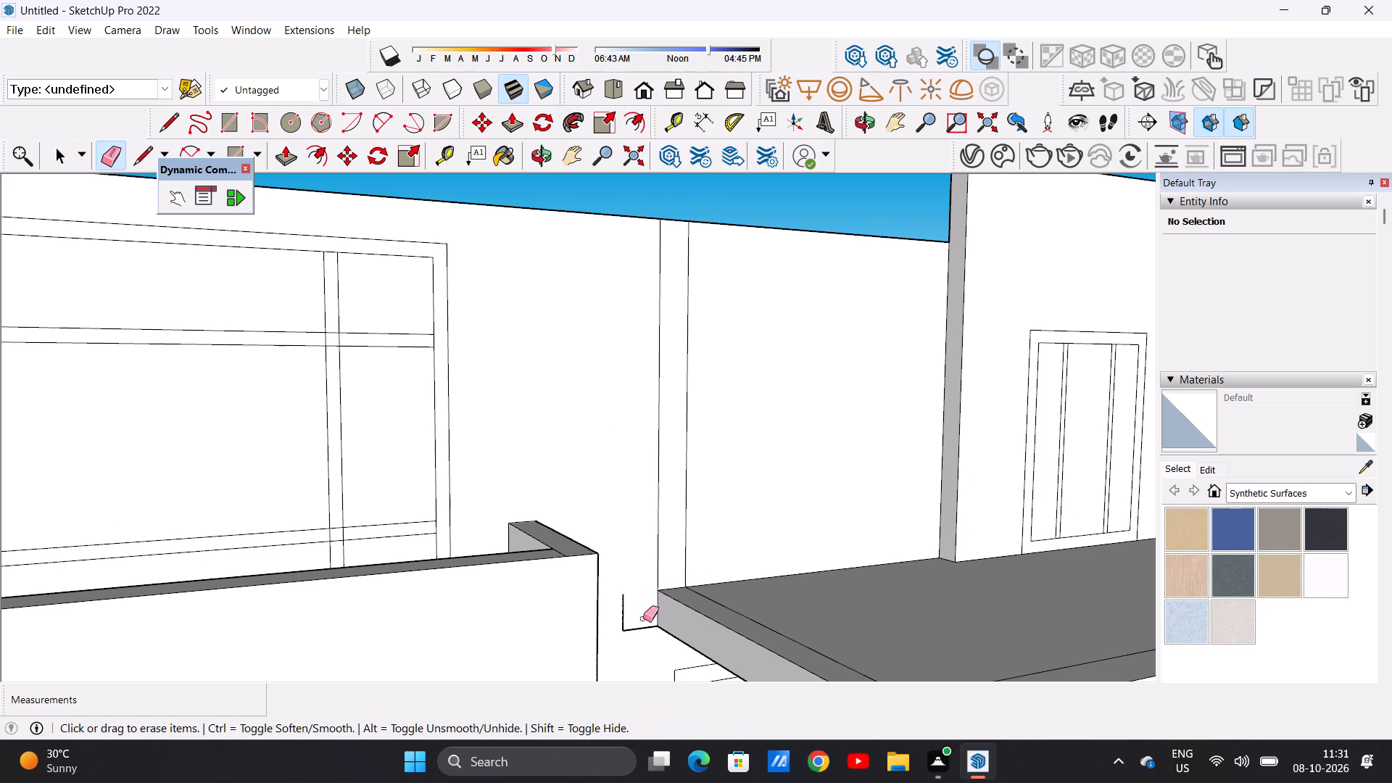
left_click_drag(639, 621, 637, 644)
left_click_drag(631, 611, 616, 619)
scroll(550, 435, "up", 1)
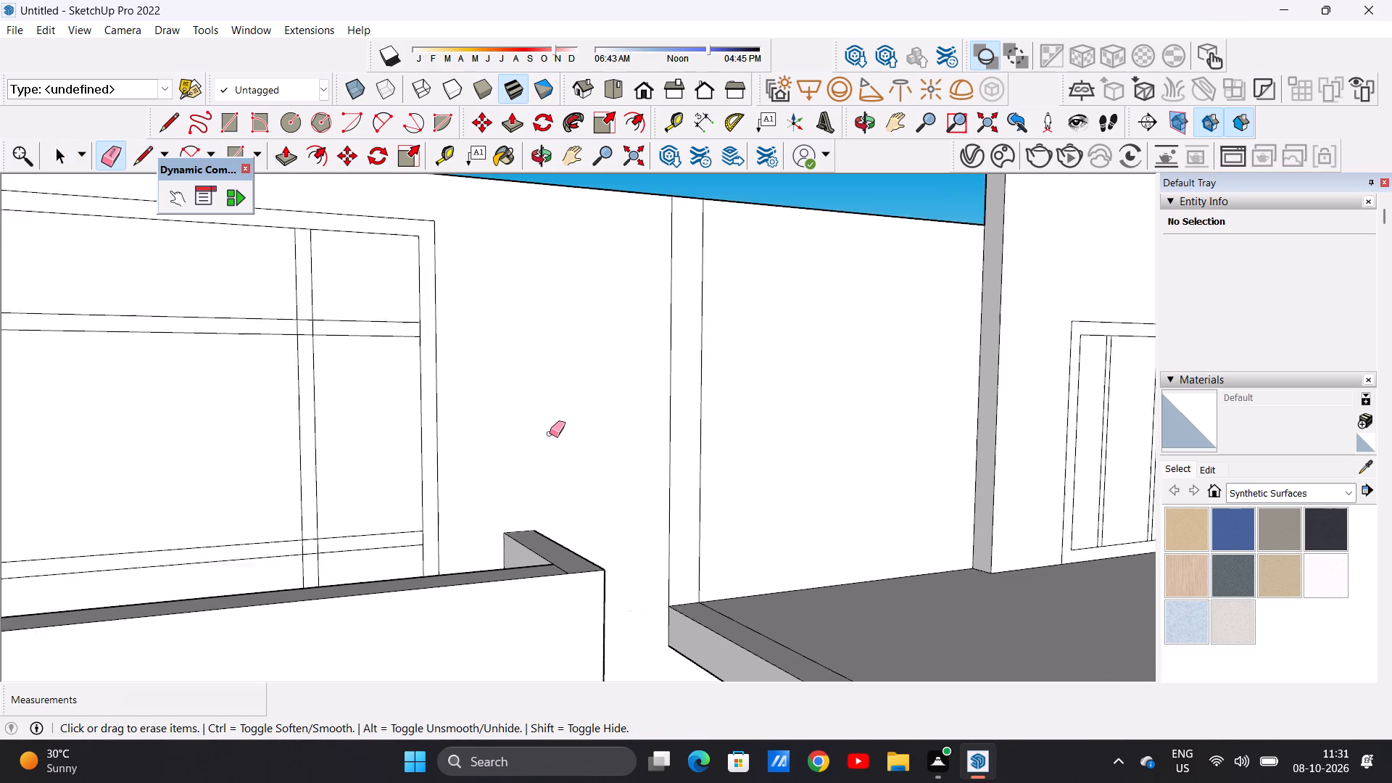
scroll(550, 434, "down", 2)
scroll(550, 434, "up", 1)
scroll(555, 428, "down", 1)
scroll(556, 428, "up", 1)
scroll(558, 421, "down", 2)
key("space")
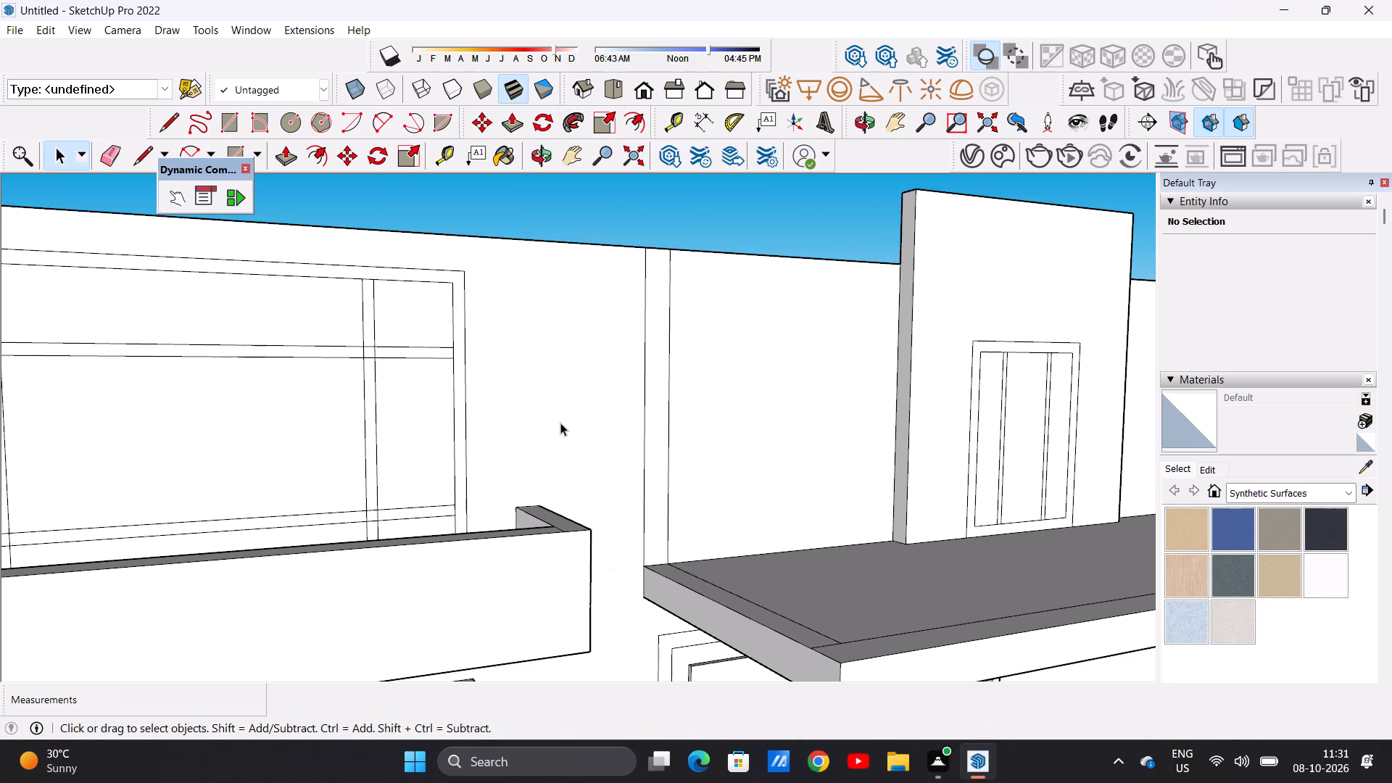
Push/Pull the narrow vertical wall strip above the projecting slab's balcony-side edge outward to form a shallow full-height pilaster.
key("p")
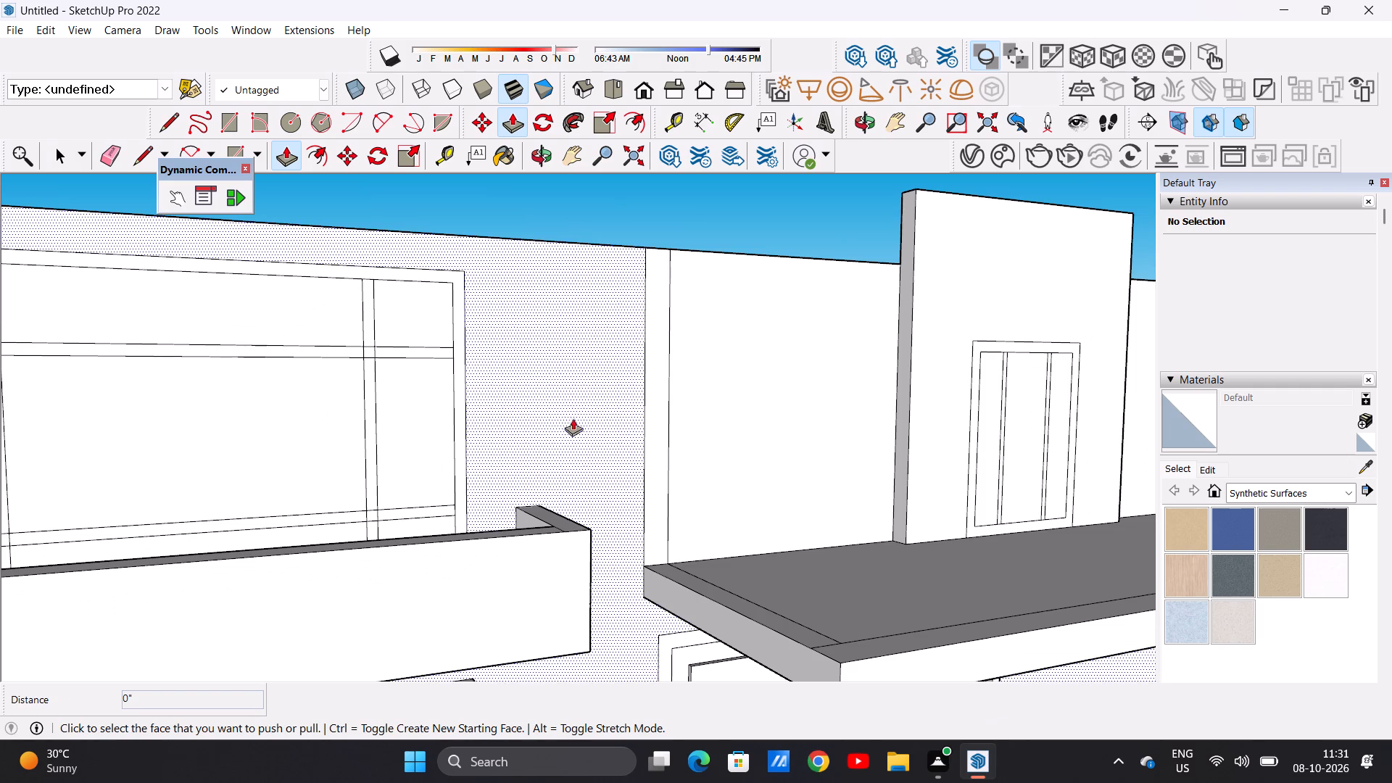
left_click(650, 422)
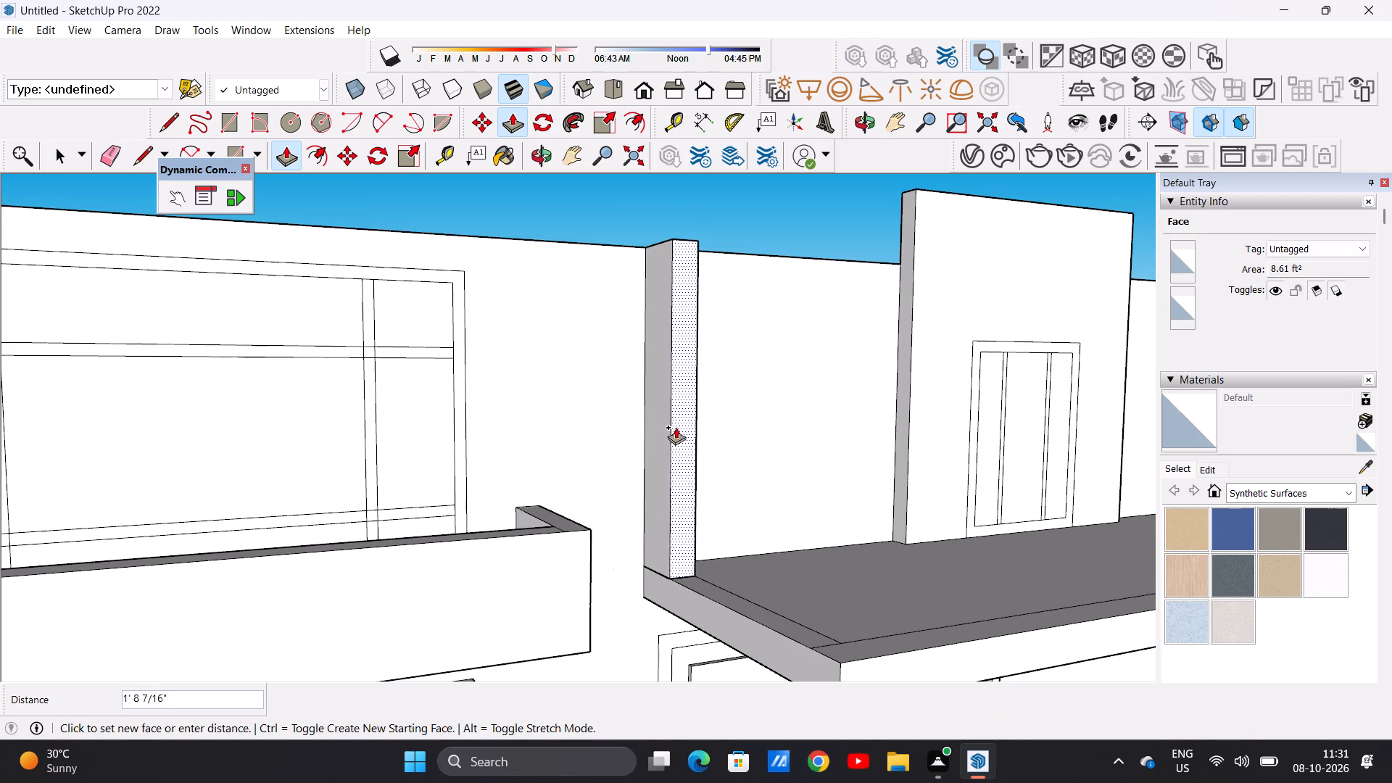
left_click(667, 410)
key("space")
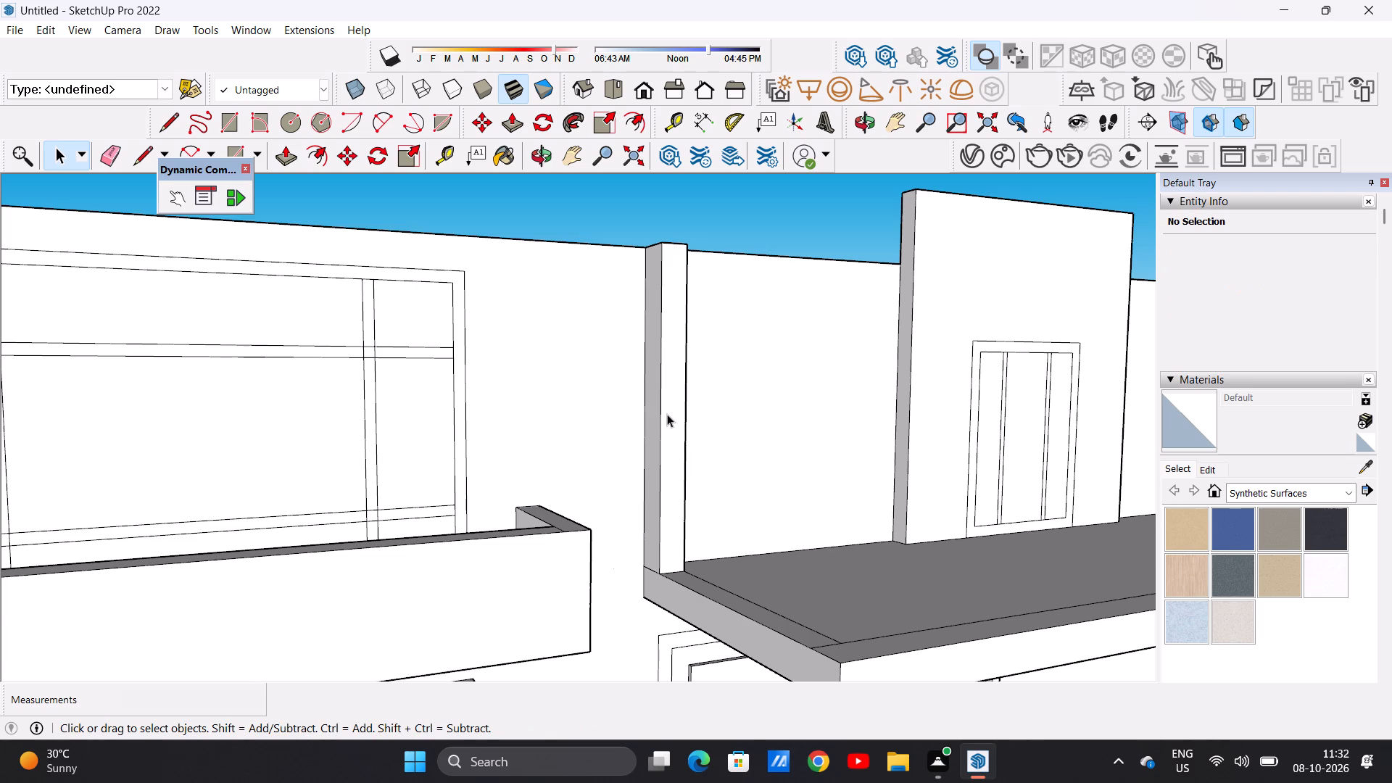
key("space")
Push/Pull the rear strip of the inner roof face over the balcony-side section upward by 1'.
scroll(712, 436, "down", 14)
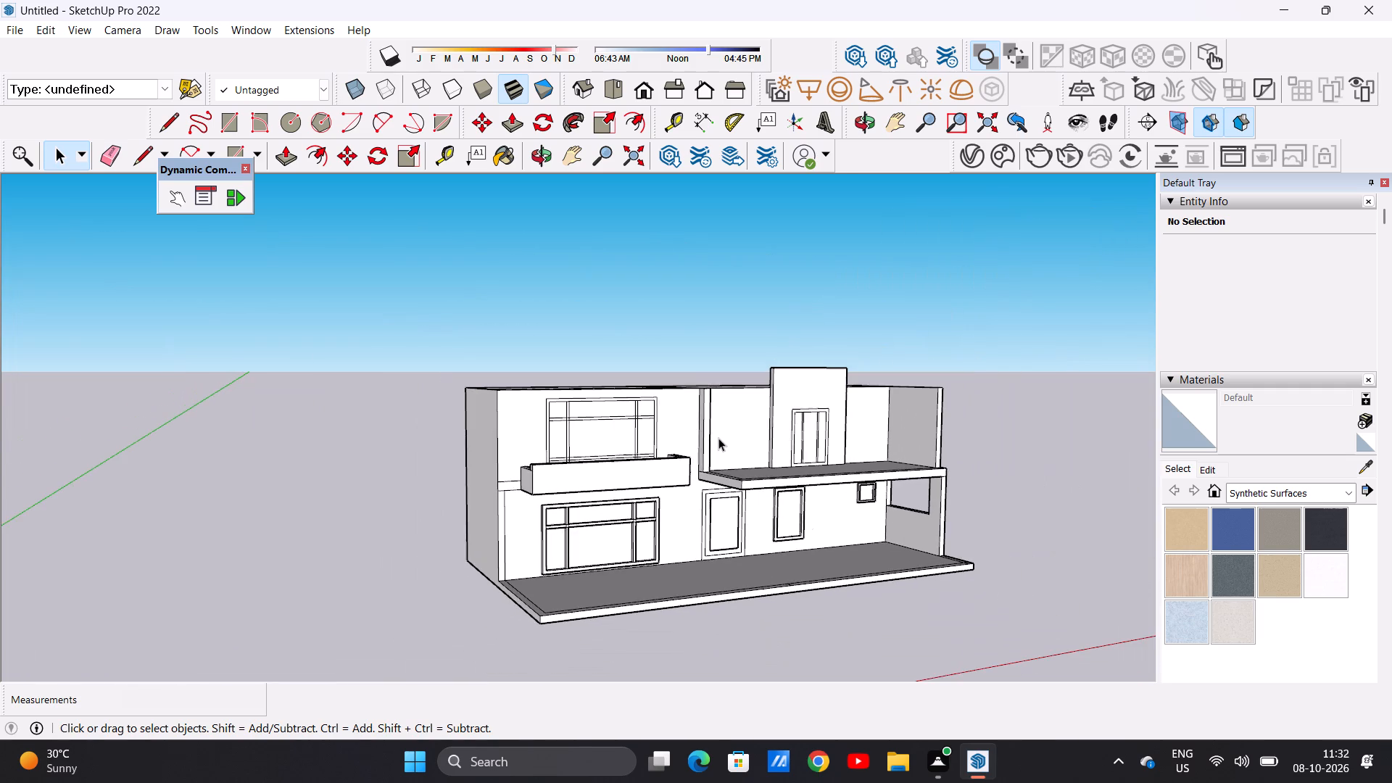
middle_click_drag(650, 402, 829, 564)
scroll(571, 405, "up", 1)
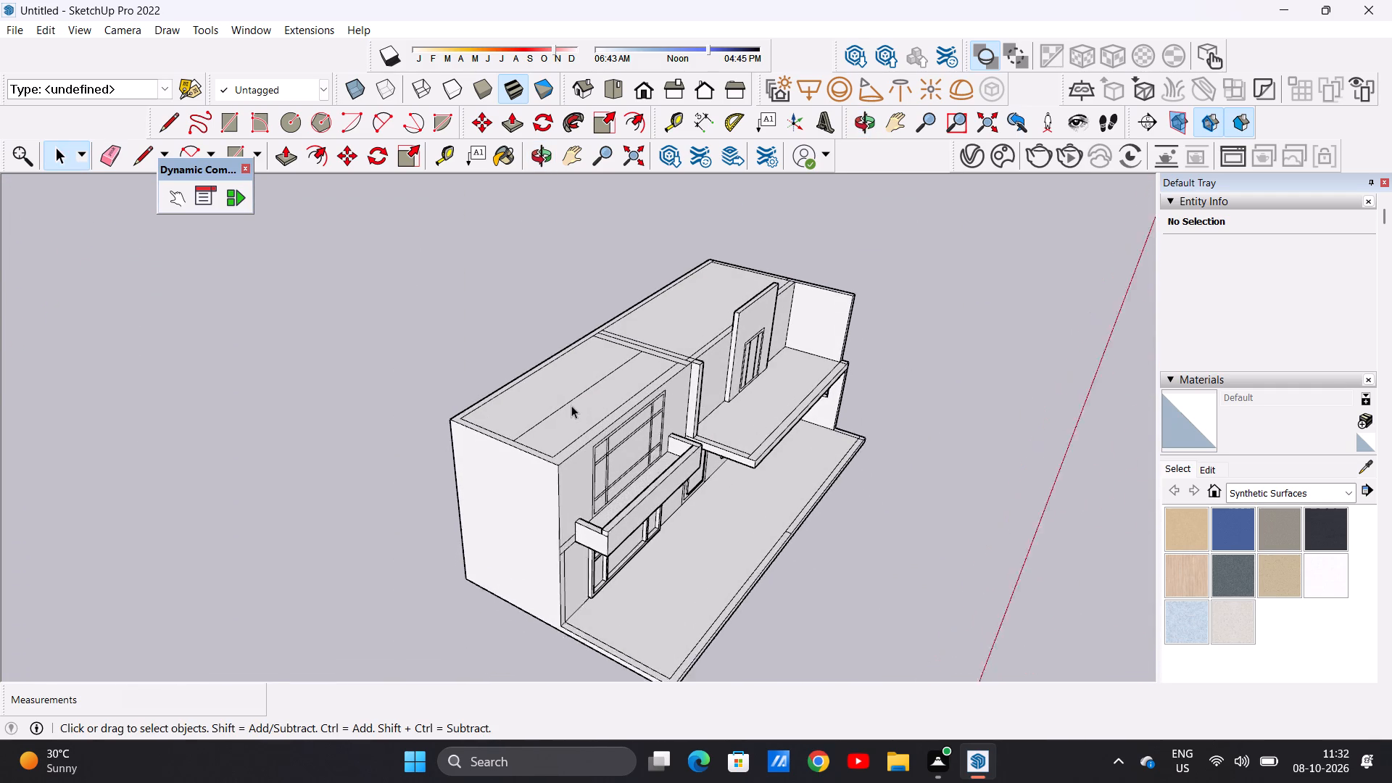
scroll(571, 405, "up", 2)
scroll(577, 410, "down", 1)
scroll(577, 410, "up", 10)
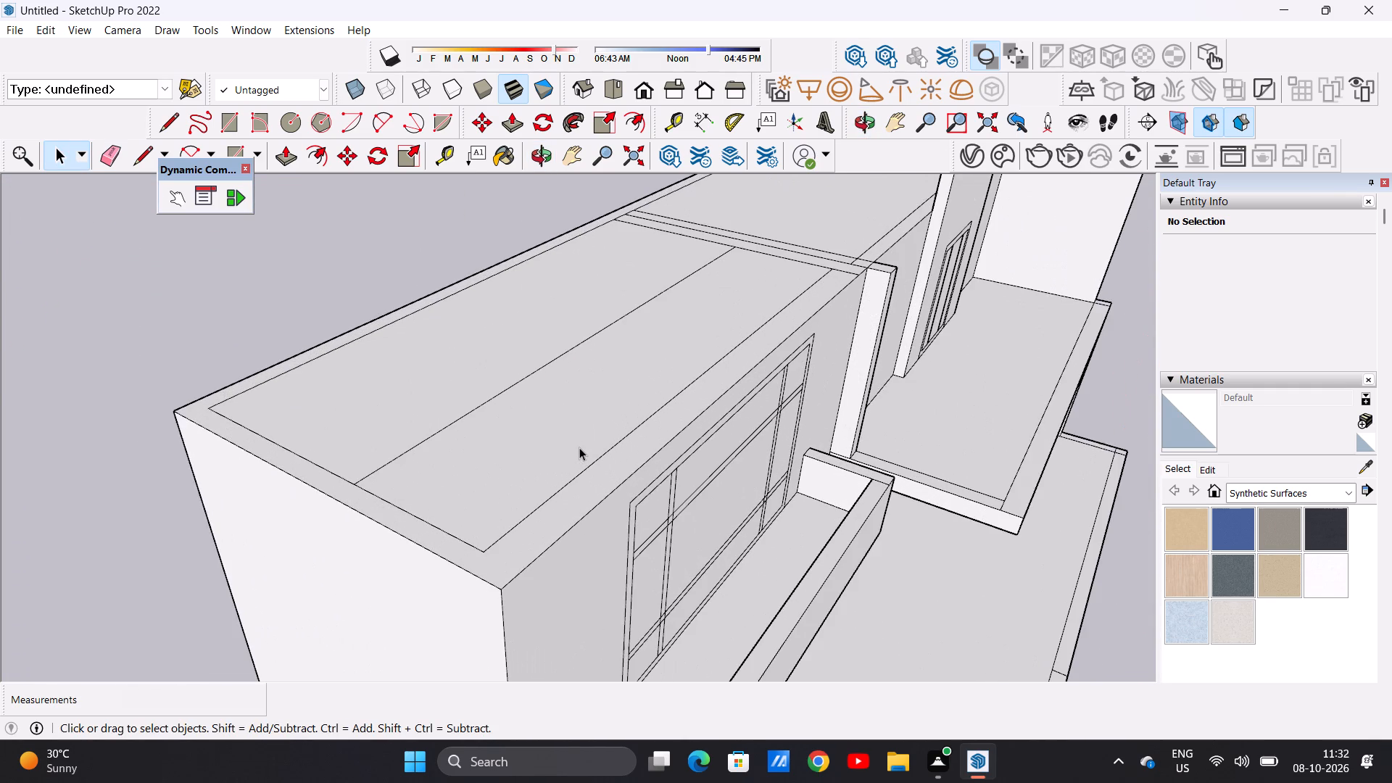
scroll(579, 447, "up", 1)
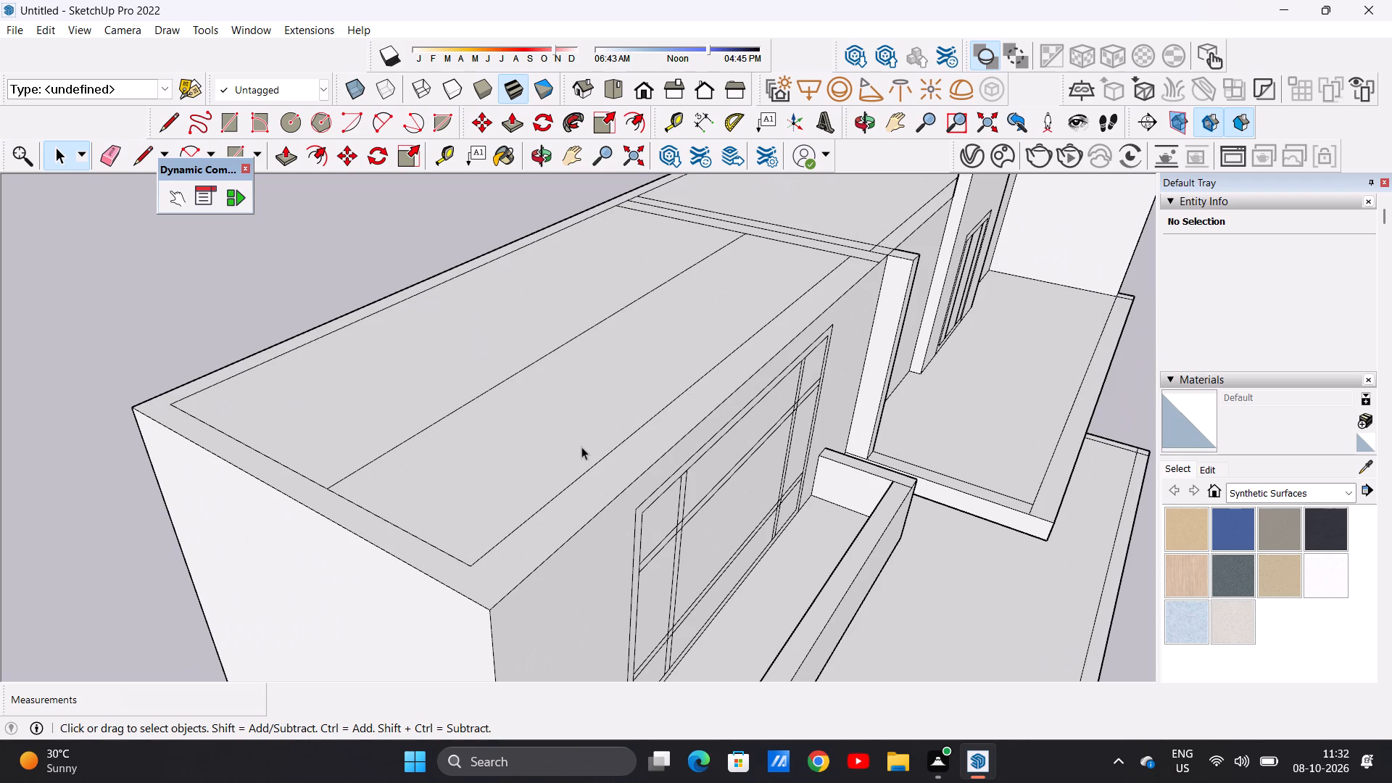
scroll(547, 437, "down", 7)
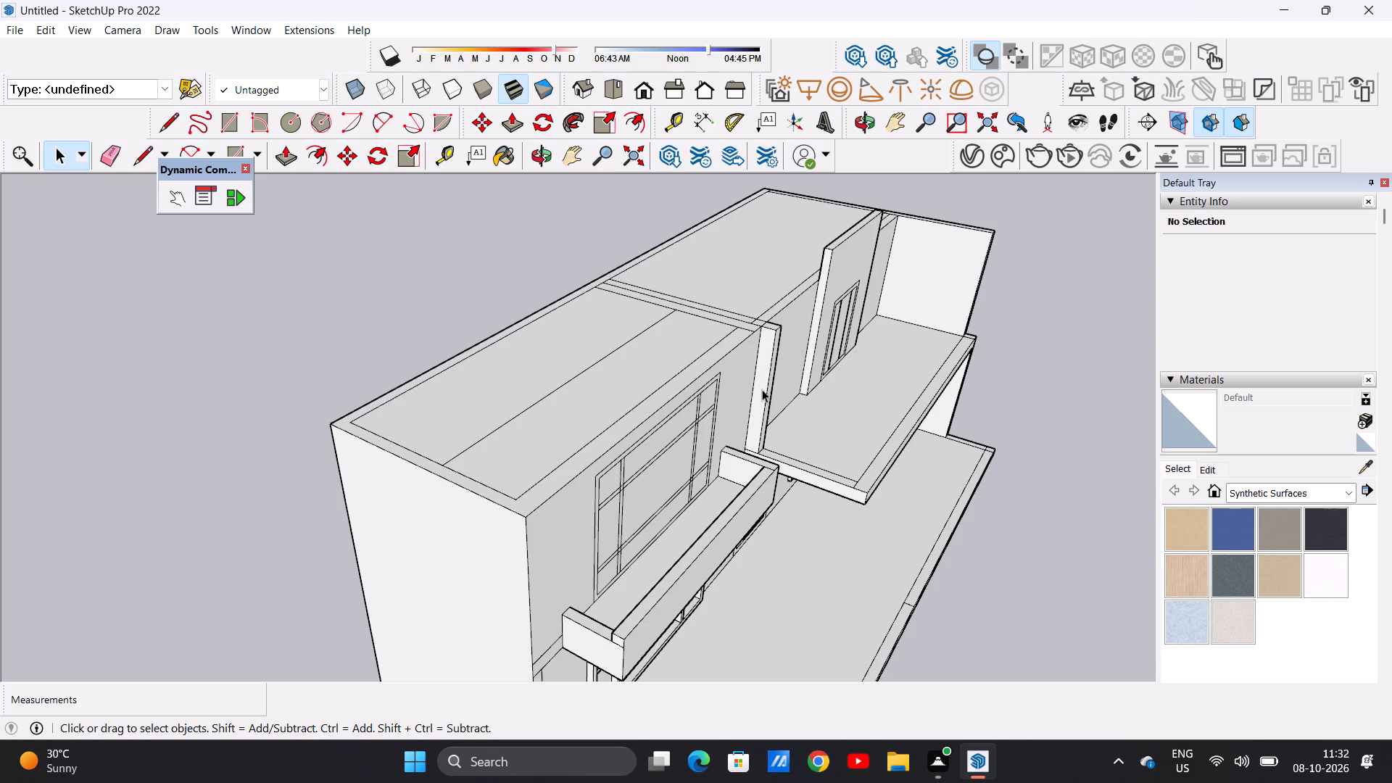
middle_click_drag(708, 410, 587, 365)
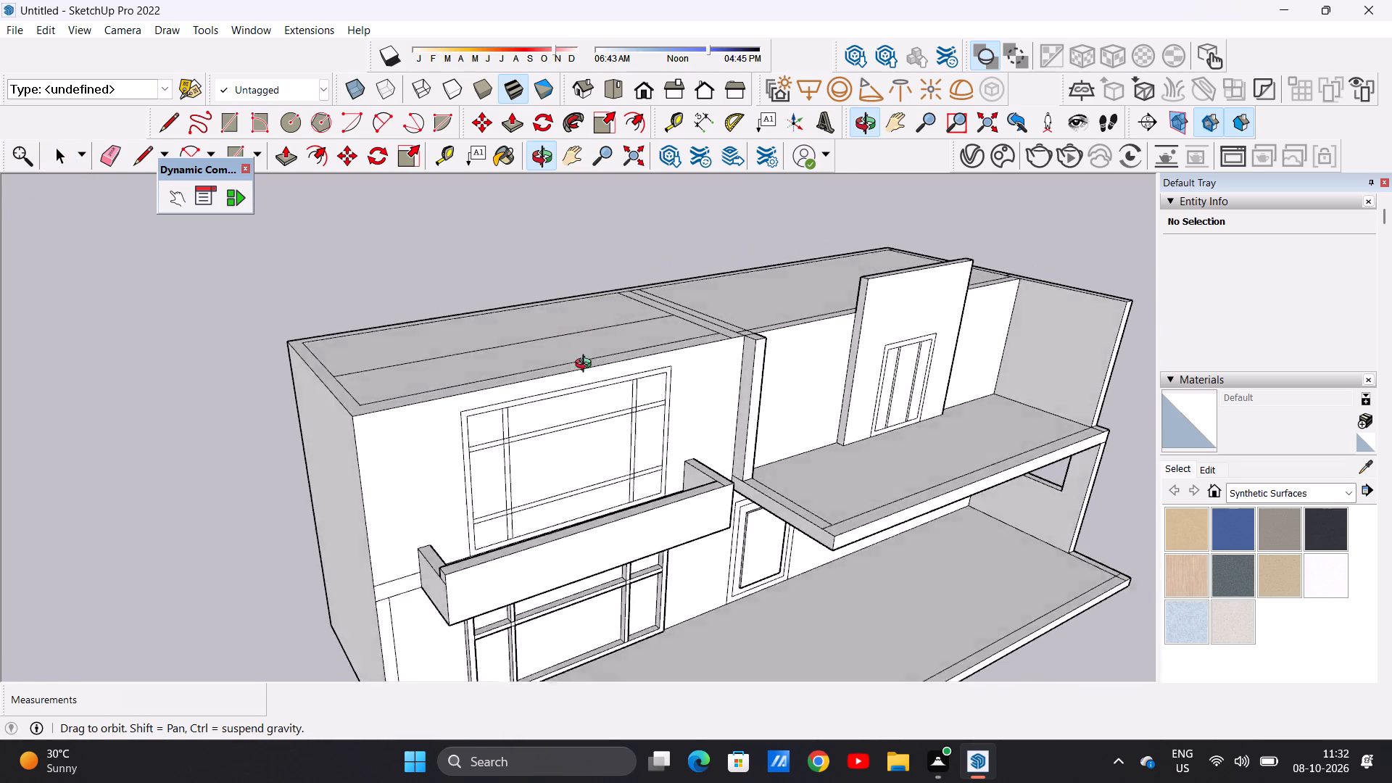
middle_click_drag(587, 365, 708, 457)
scroll(520, 491, "down", 1)
scroll(520, 491, "up", 6)
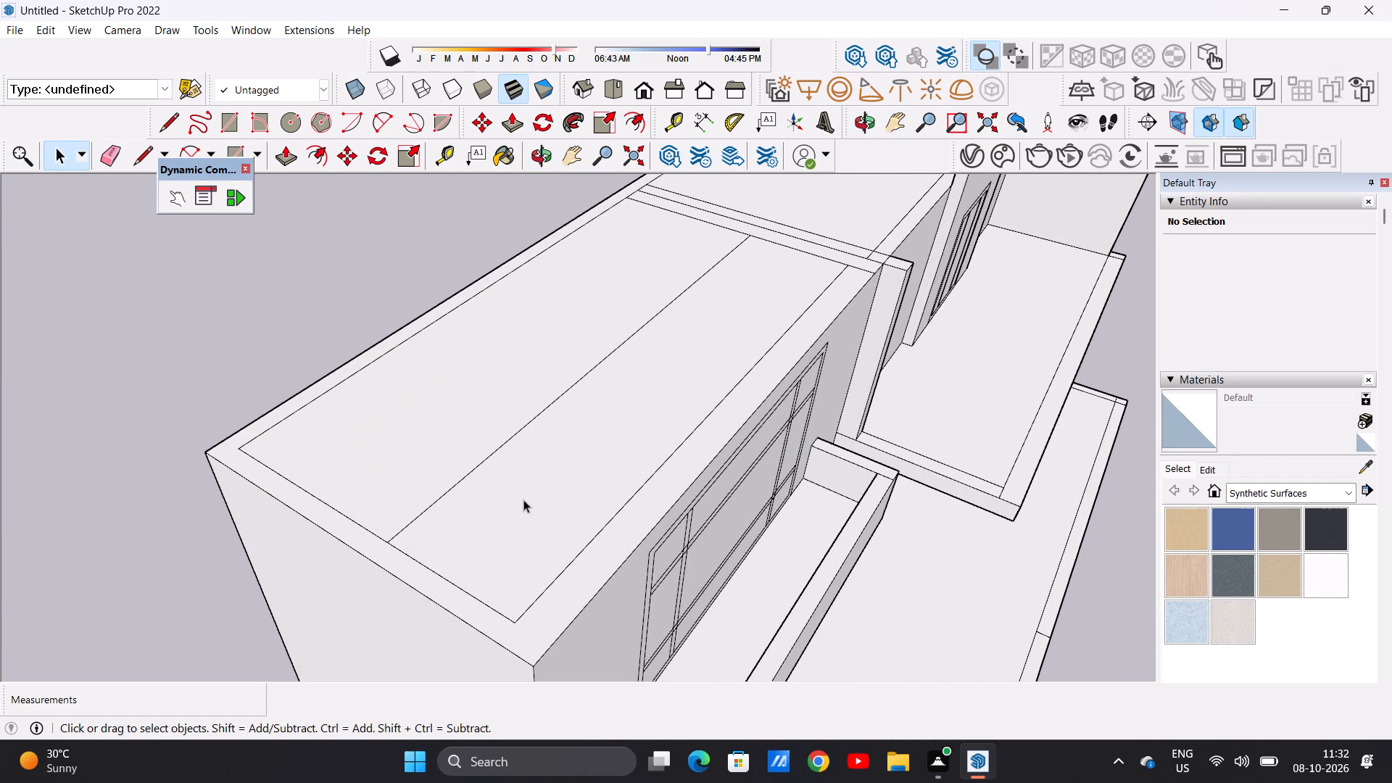
key("p")
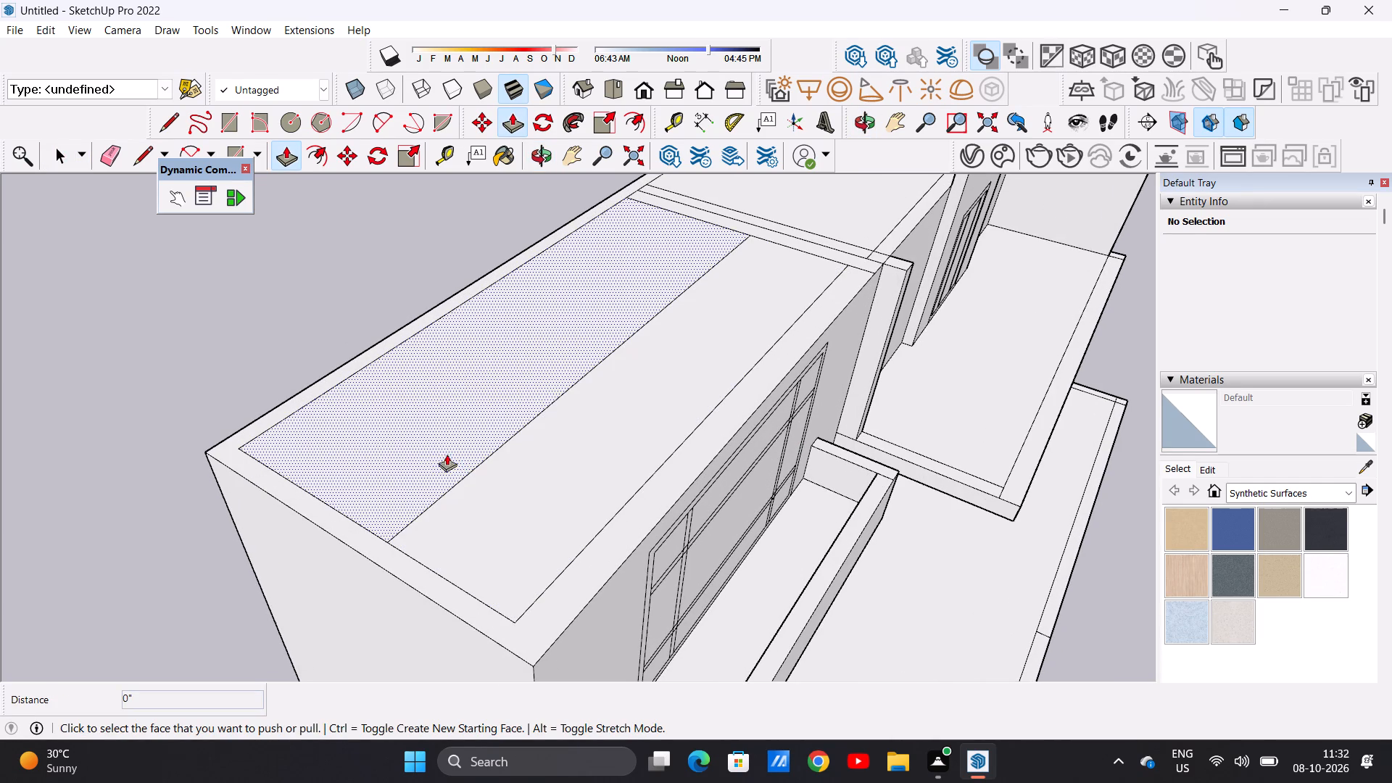
left_click(430, 449)
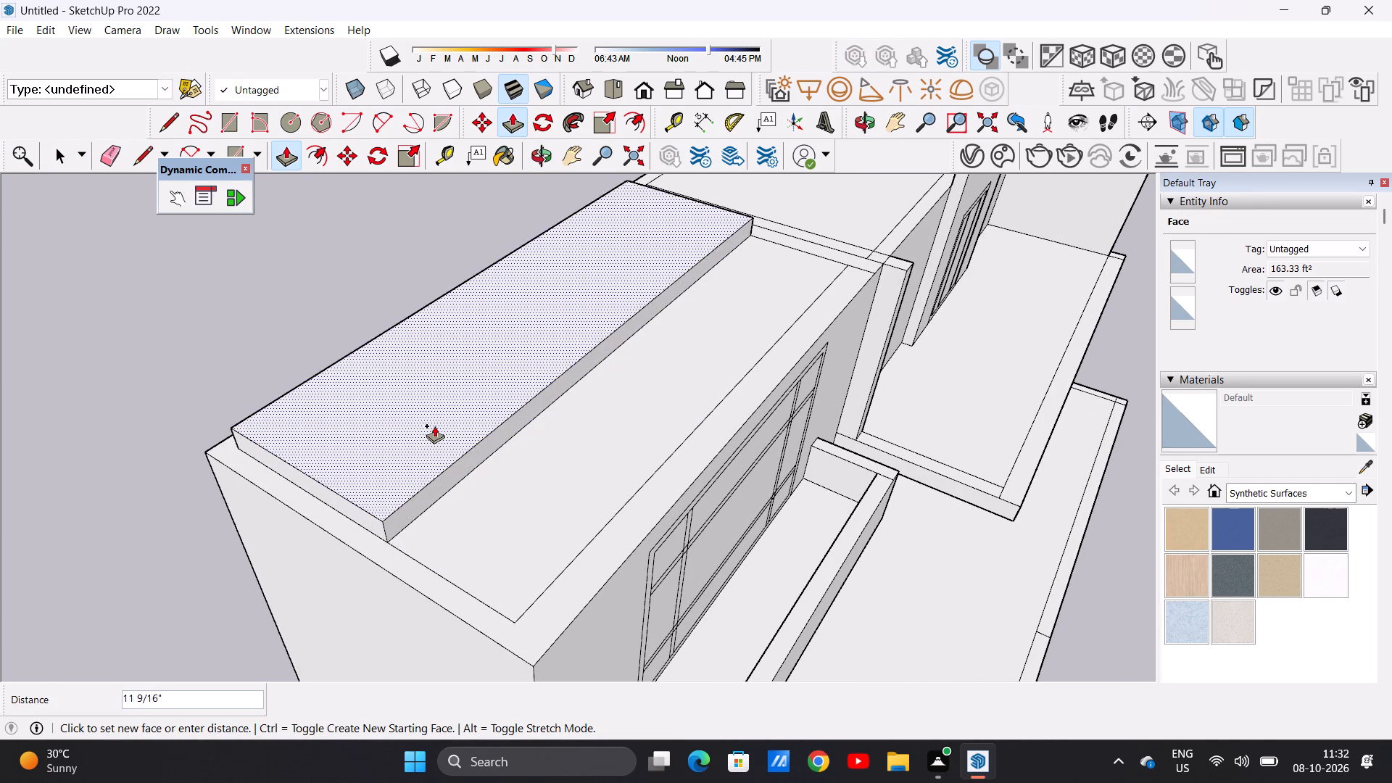
key("1")
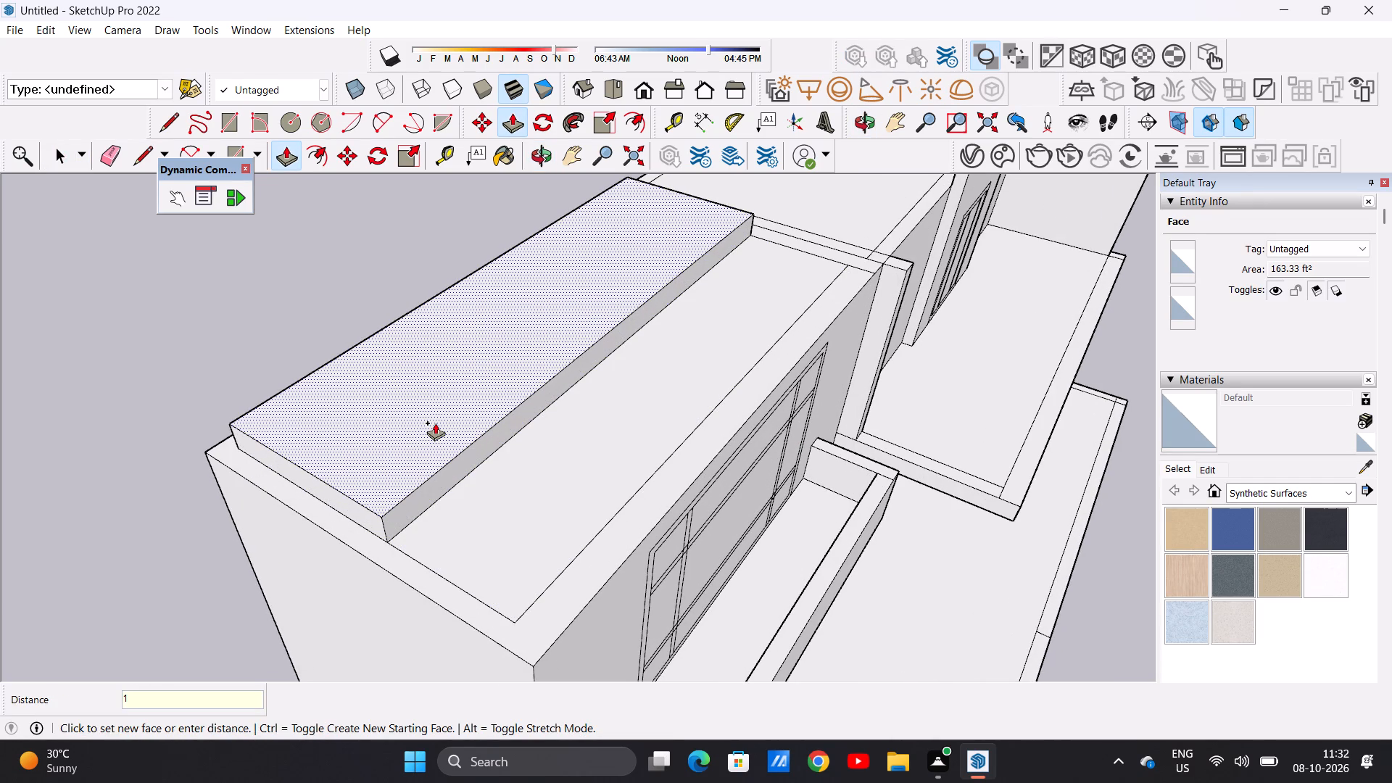
key("apostrophe")
key("Return")
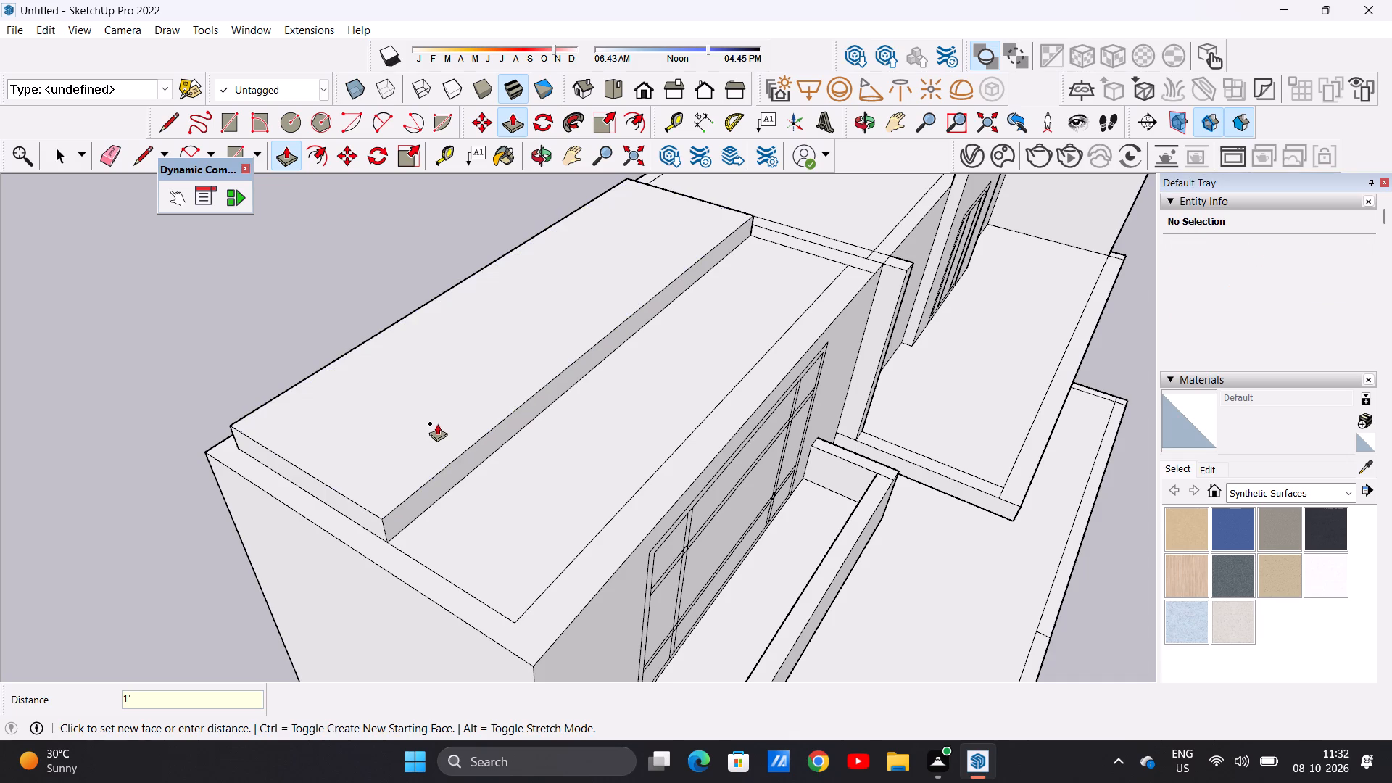
Push/Pull the raised roof strip's long inner side face about 6' forward to the balcony-side front wall.
left_click(391, 509)
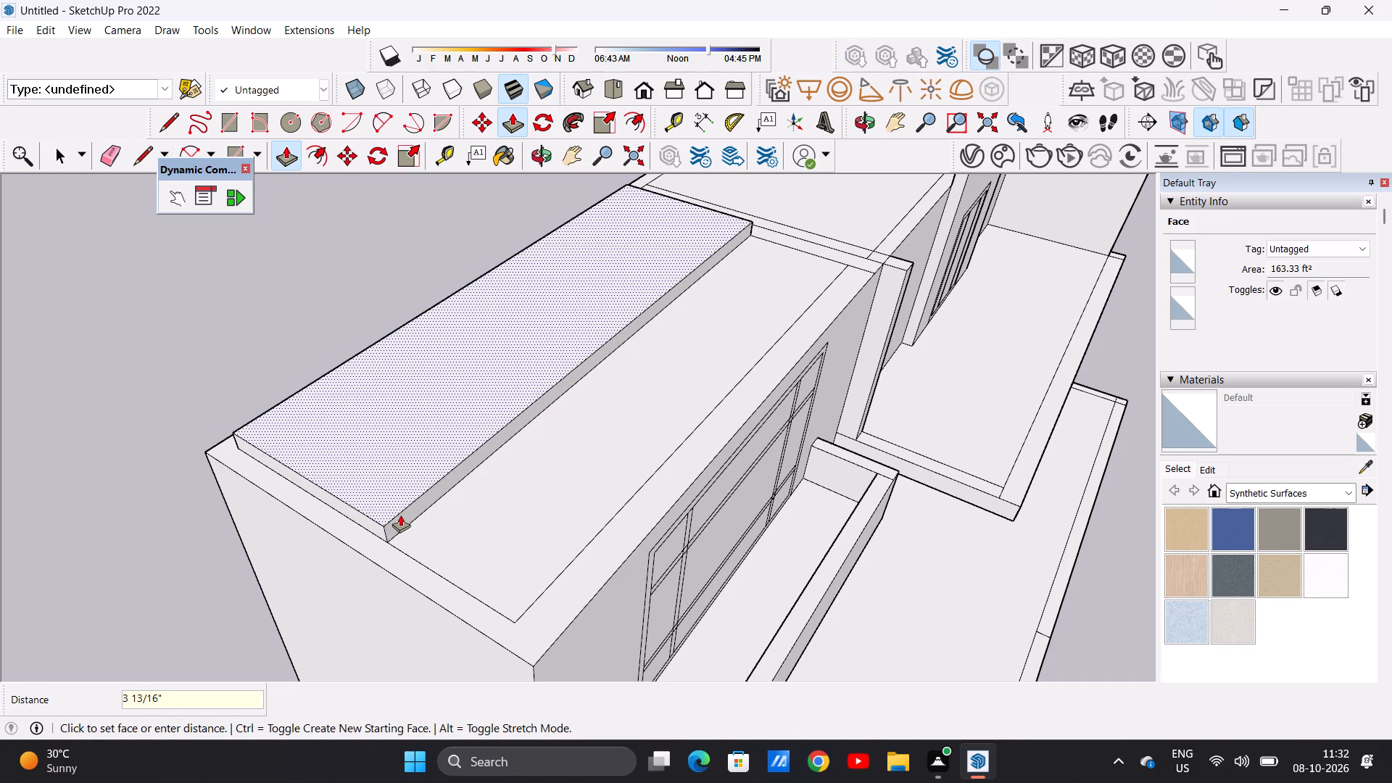
key("space")
key("p")
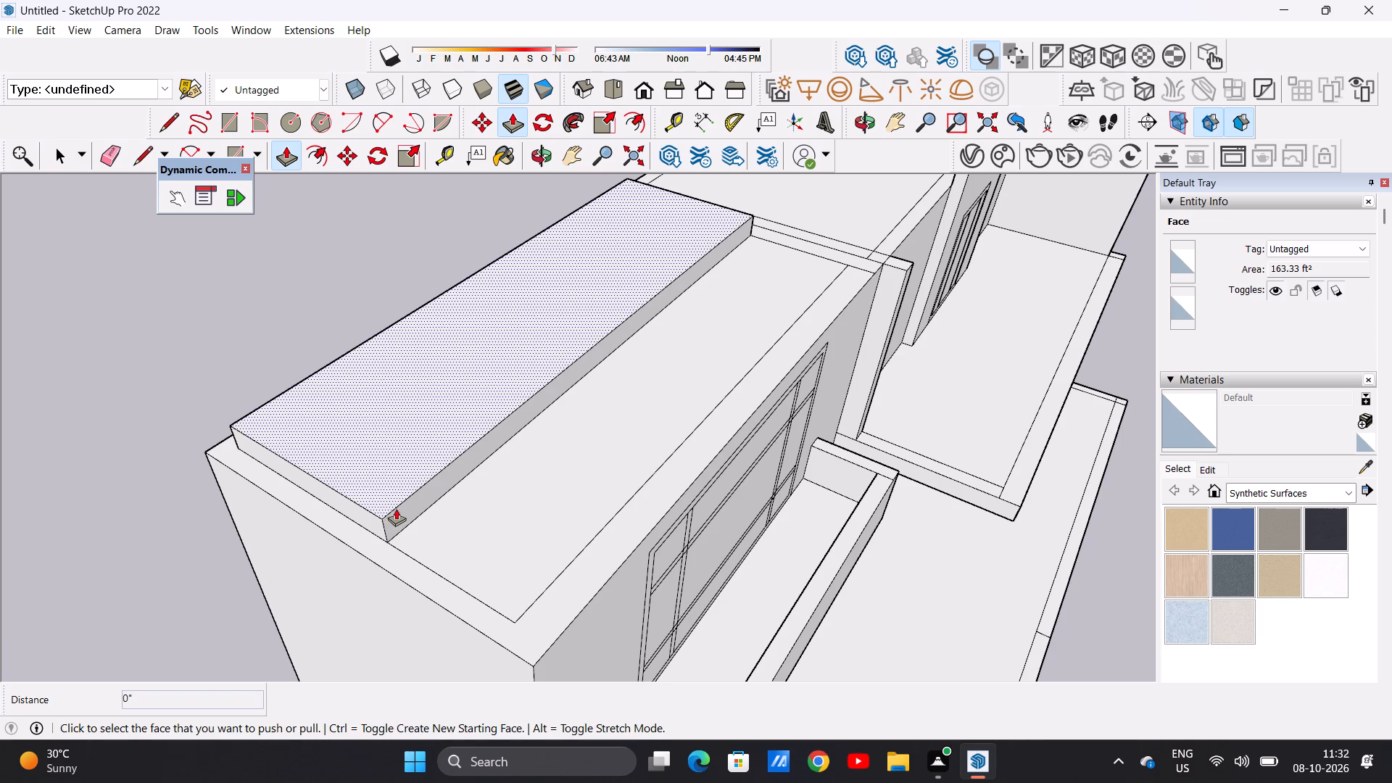
left_click(396, 515)
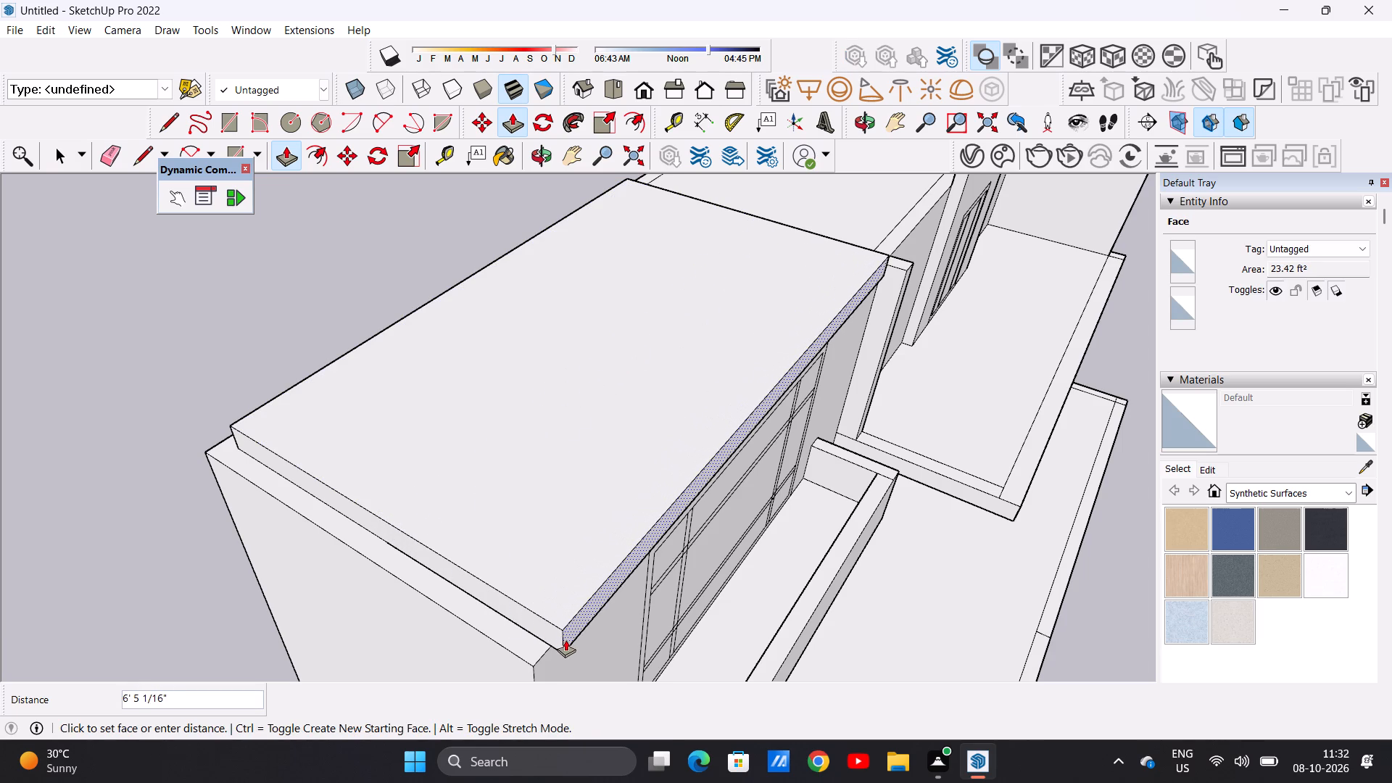
left_click(527, 662)
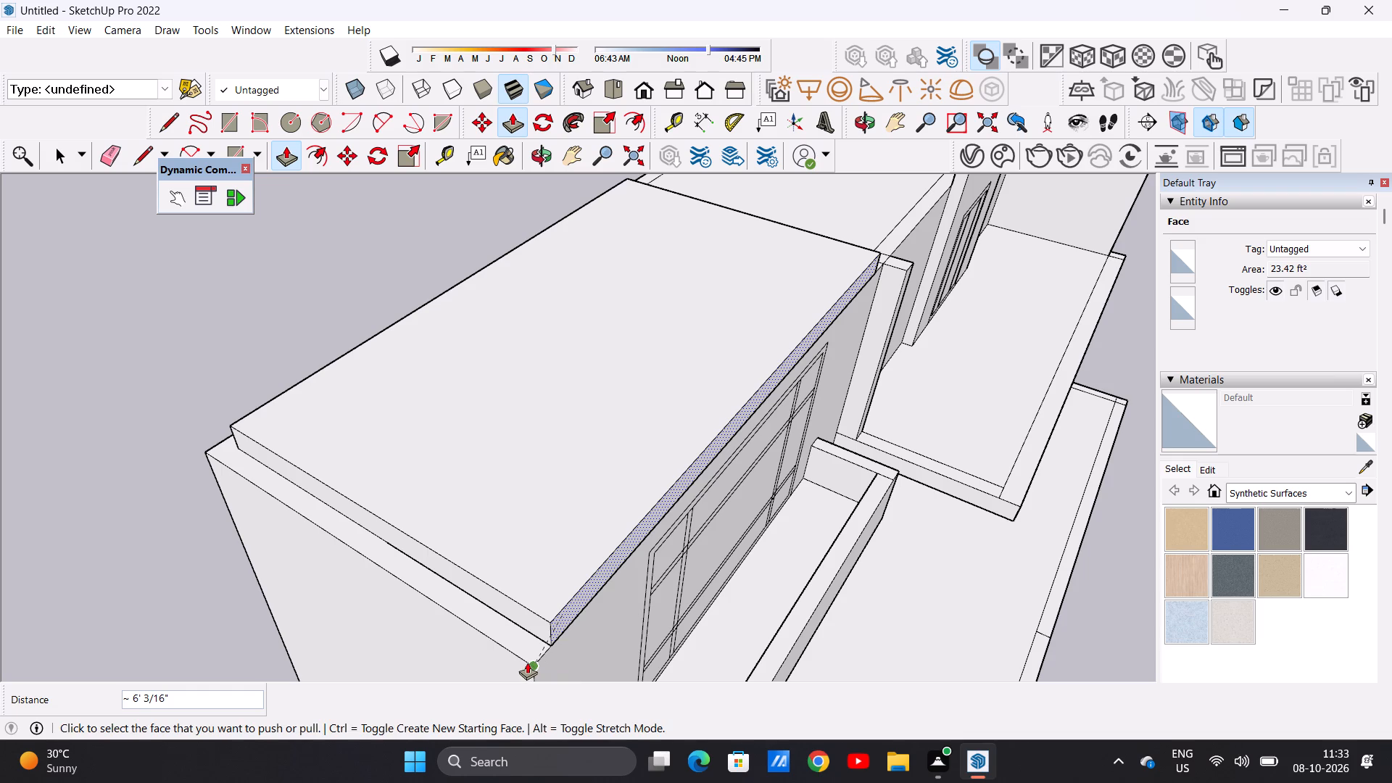
Push/Pull the raised roof's end face over the dividing strips in successive pulls of about 1' 5/8", 10 5/16" and 7 1/2".
scroll(641, 355, "down", 8)
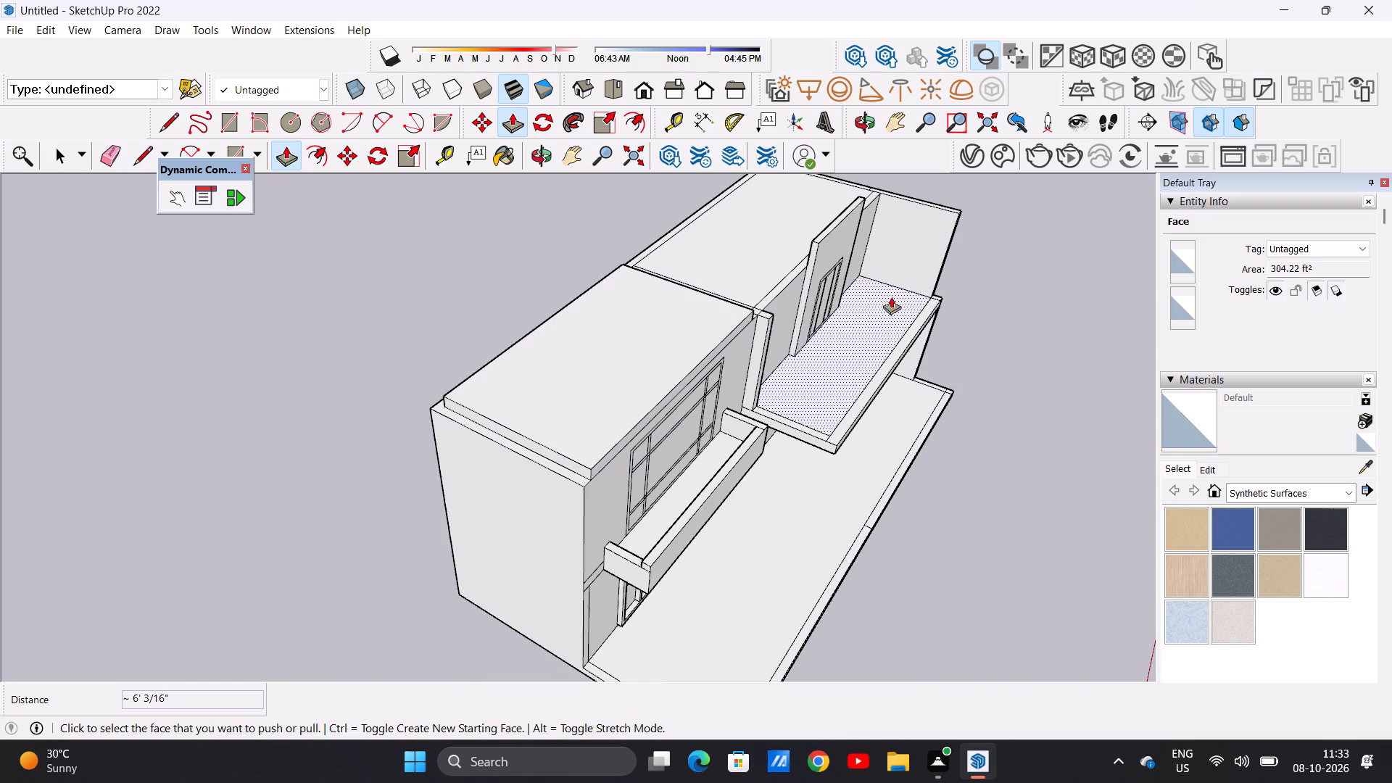
middle_click_drag(914, 295, 305, 279)
scroll(539, 386, "up", 1)
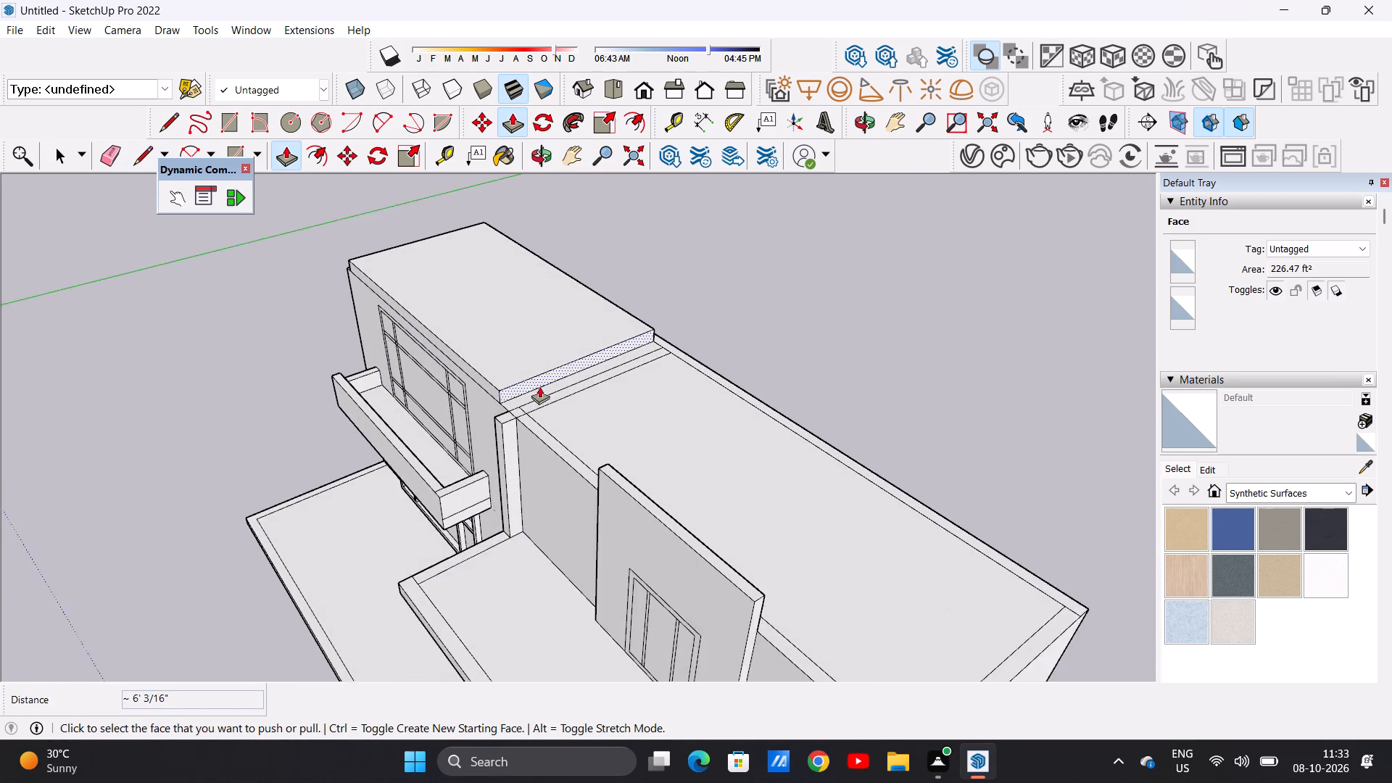
scroll(539, 386, "up", 1)
scroll(540, 385, "down", 1)
scroll(540, 385, "up", 1)
scroll(529, 386, "down", 1)
scroll(529, 386, "up", 9)
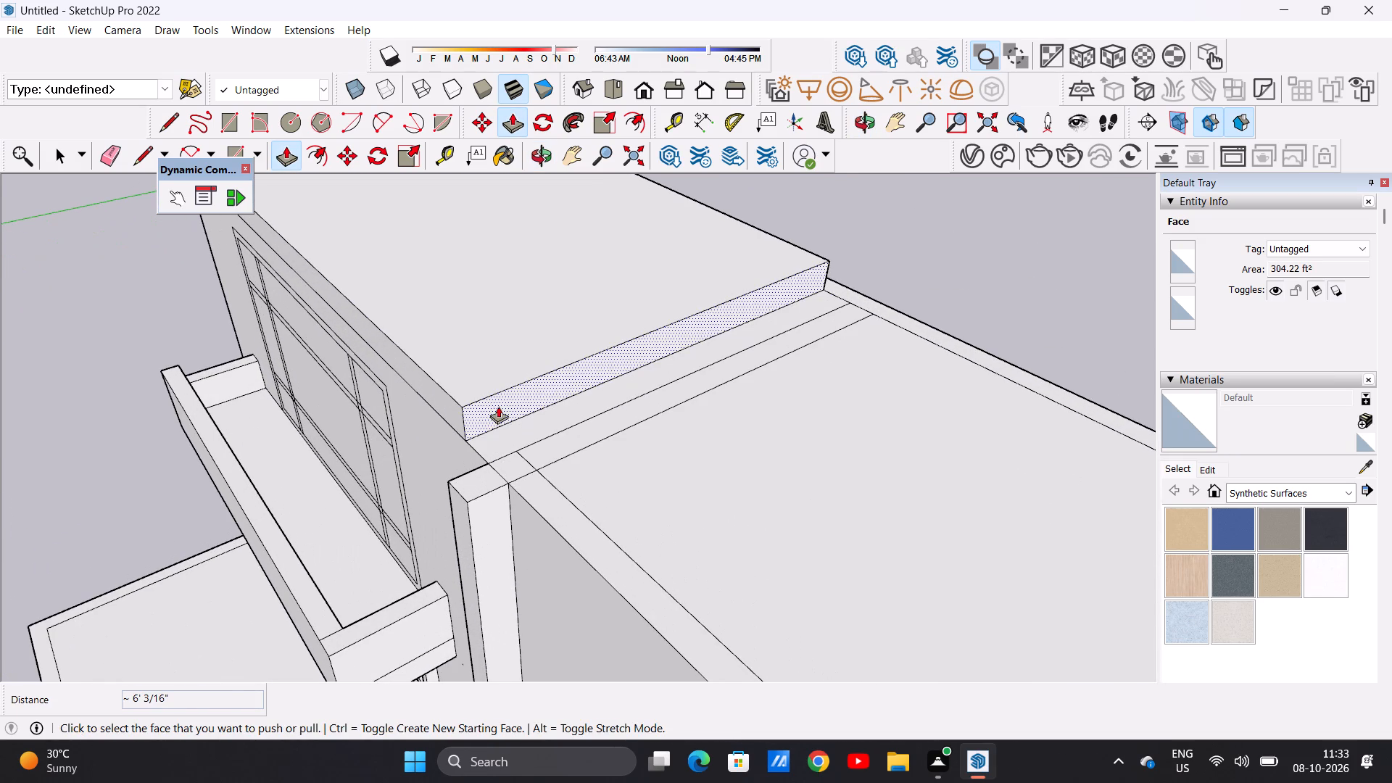
left_click(495, 402)
left_click(558, 444)
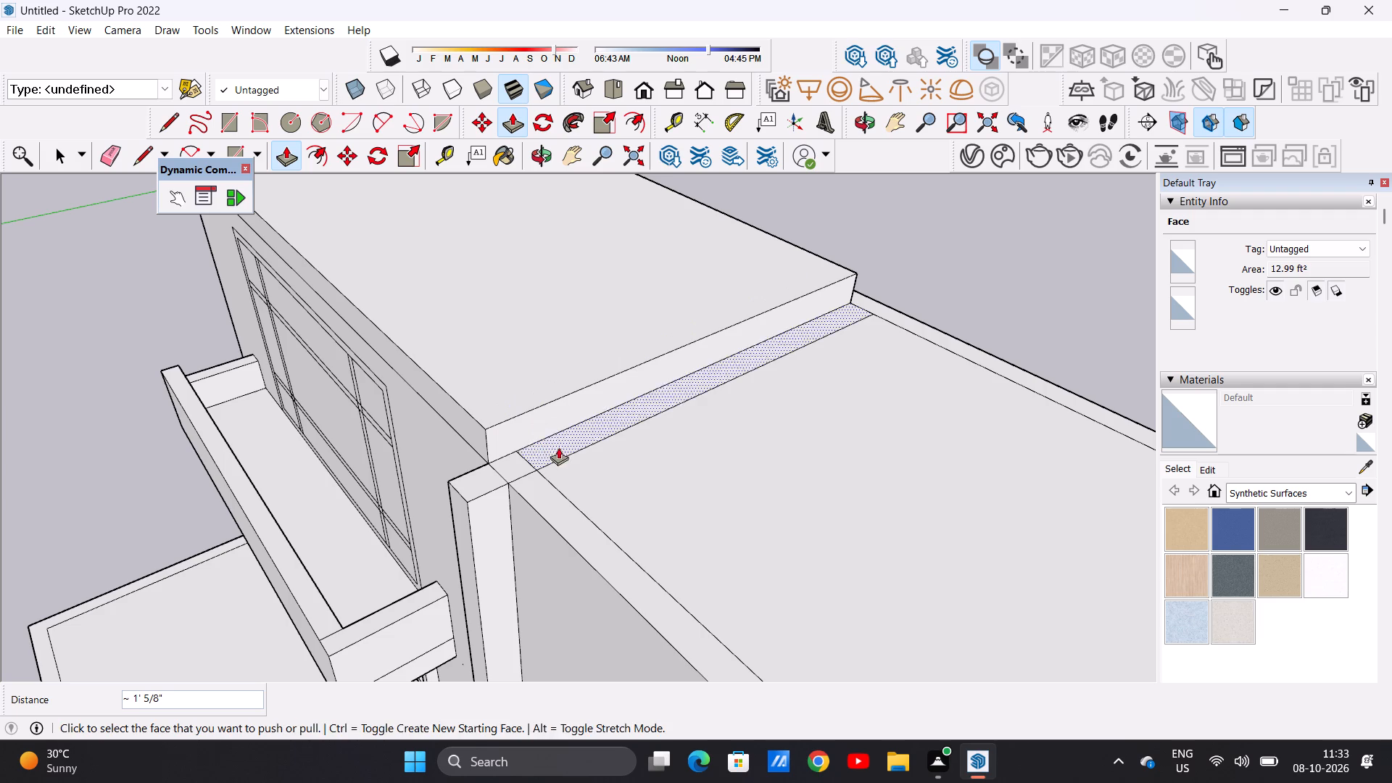
left_click(511, 423)
left_click(568, 456)
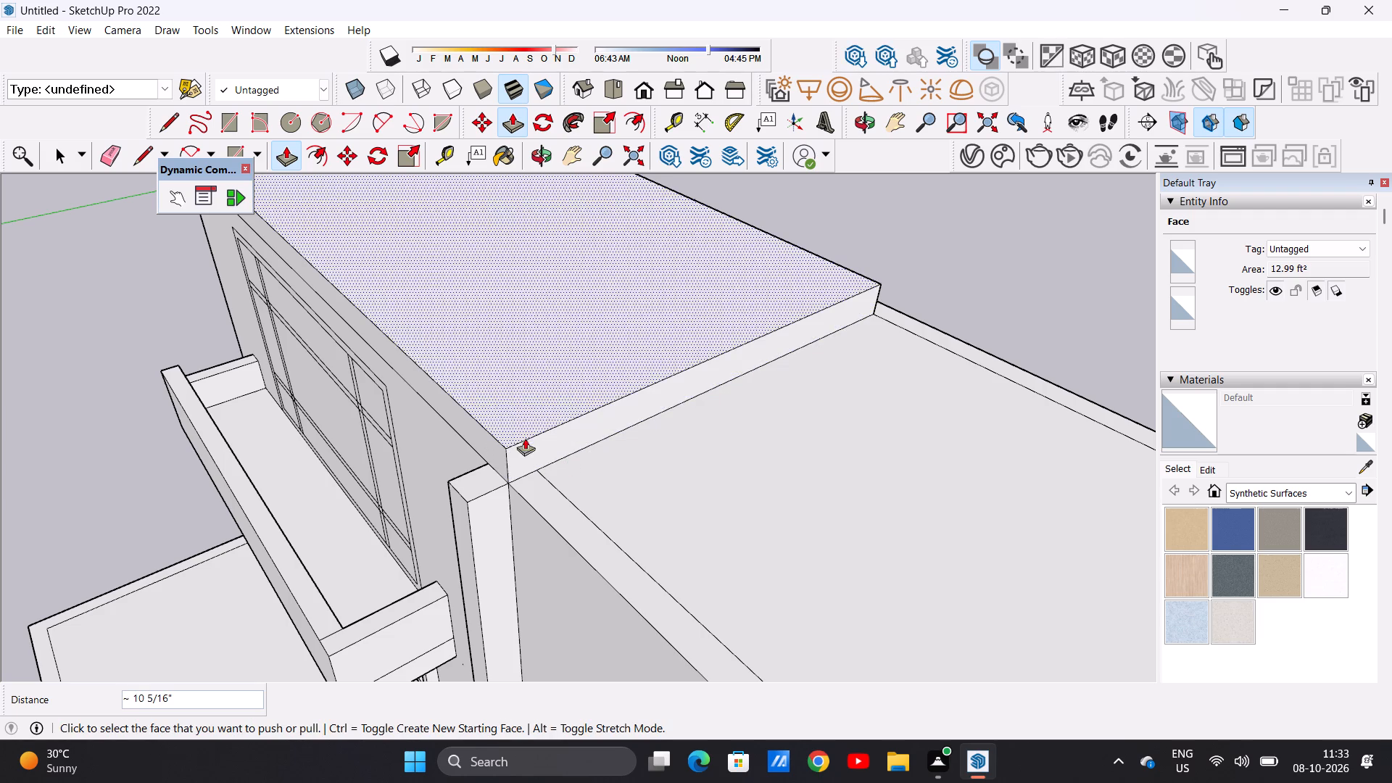
left_click_drag(544, 442, 553, 453)
left_click_drag(563, 458, 582, 469)
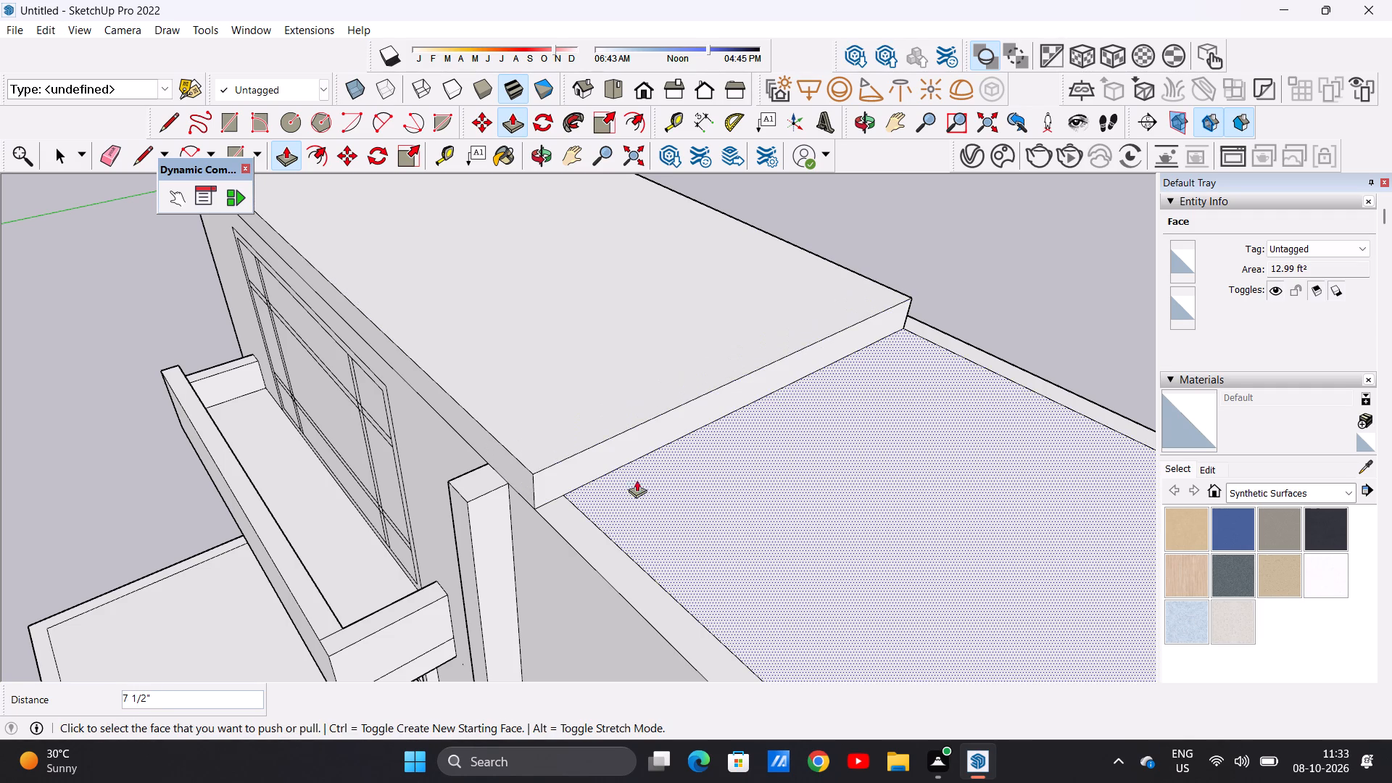
Push/Pull the raised roof's end face about 27' 4" along the remaining roof, up to the far side wall.
left_click(573, 470)
scroll(724, 421, "down", 2)
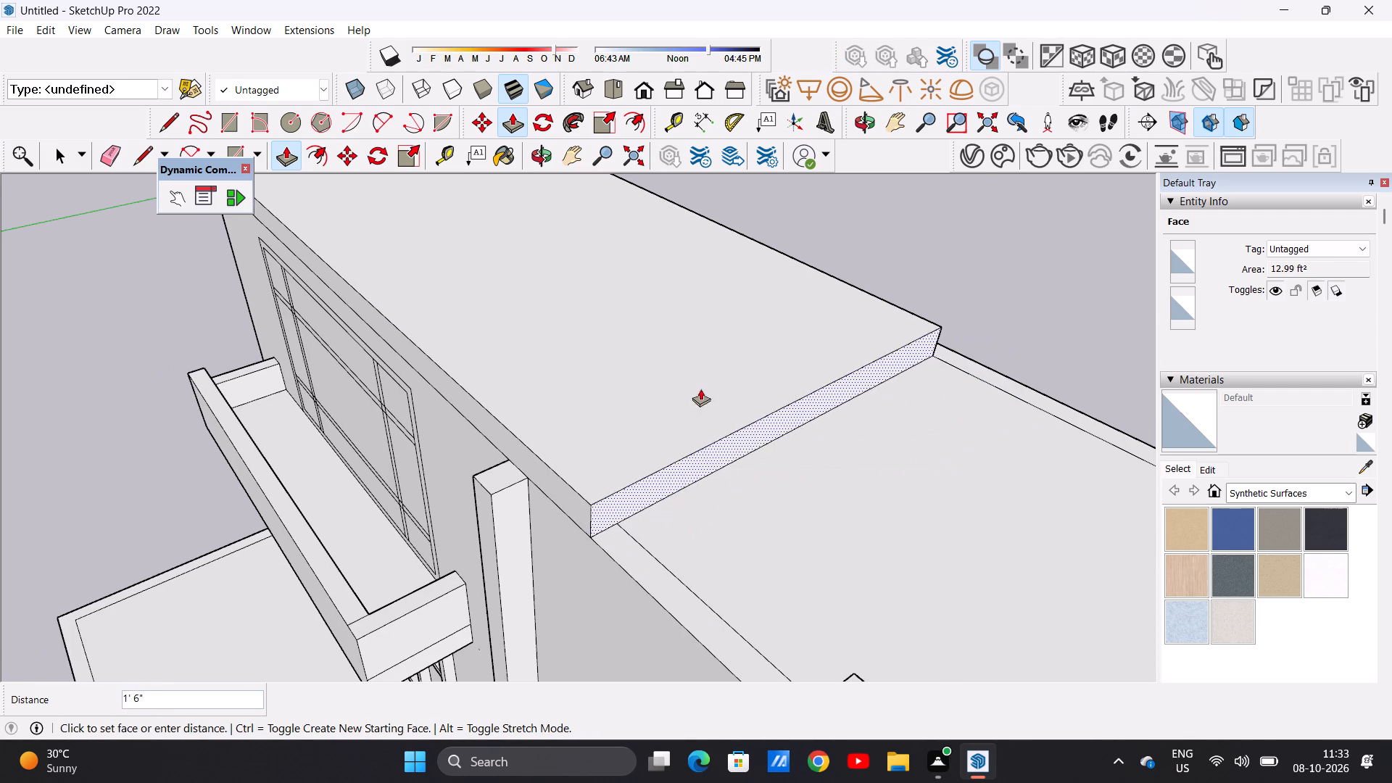
scroll(700, 389, "down", 4)
scroll(679, 410, "up", 1)
scroll(677, 410, "down", 4)
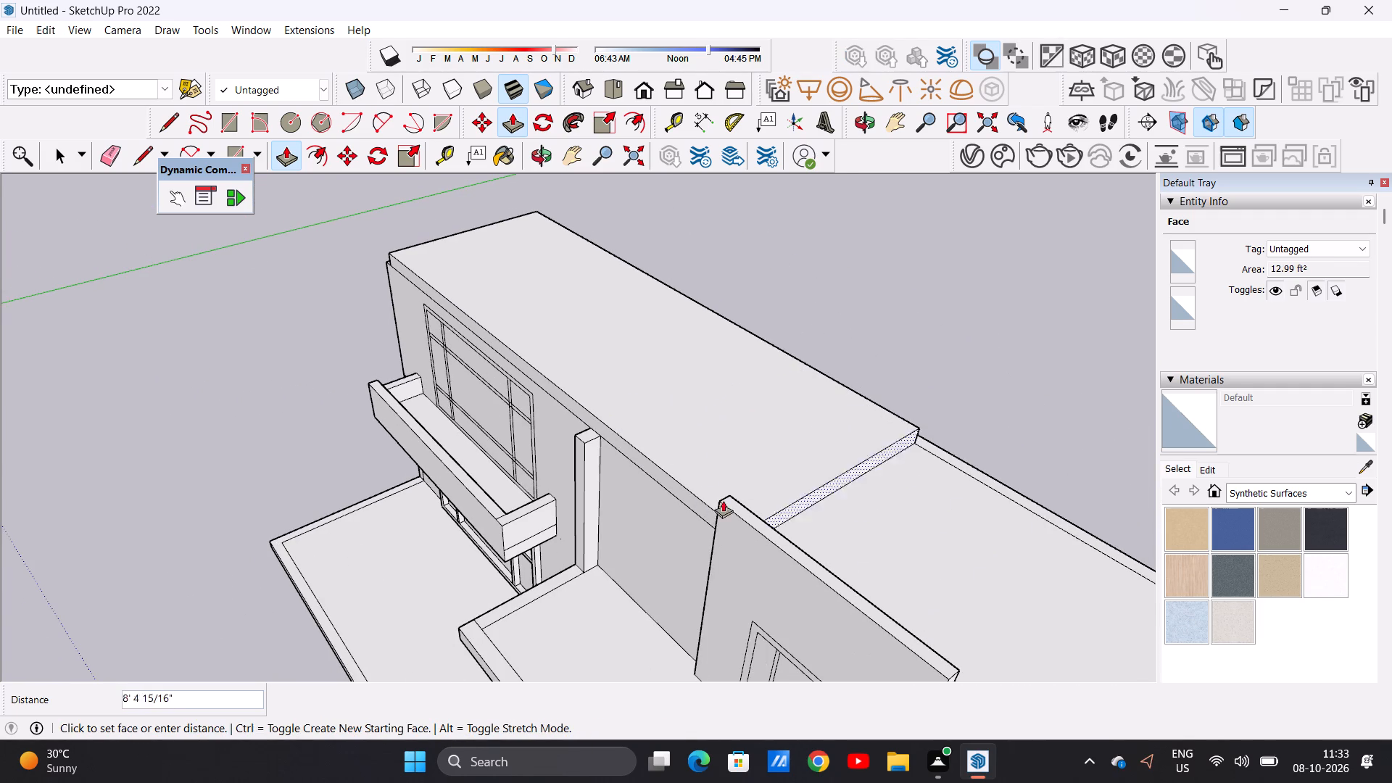
scroll(720, 497, "down", 9)
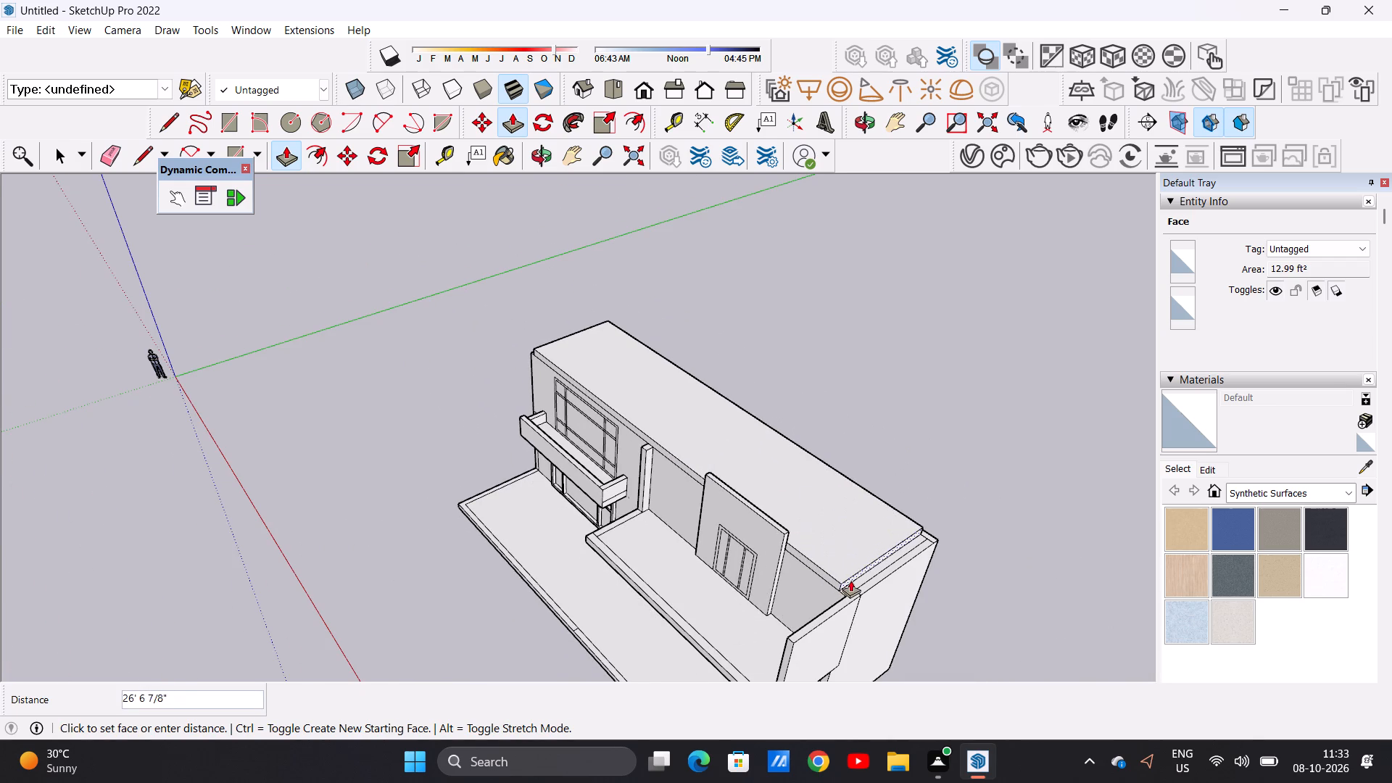
scroll(850, 580, "up", 1)
scroll(850, 580, "down", 1)
scroll(850, 580, "up", 9)
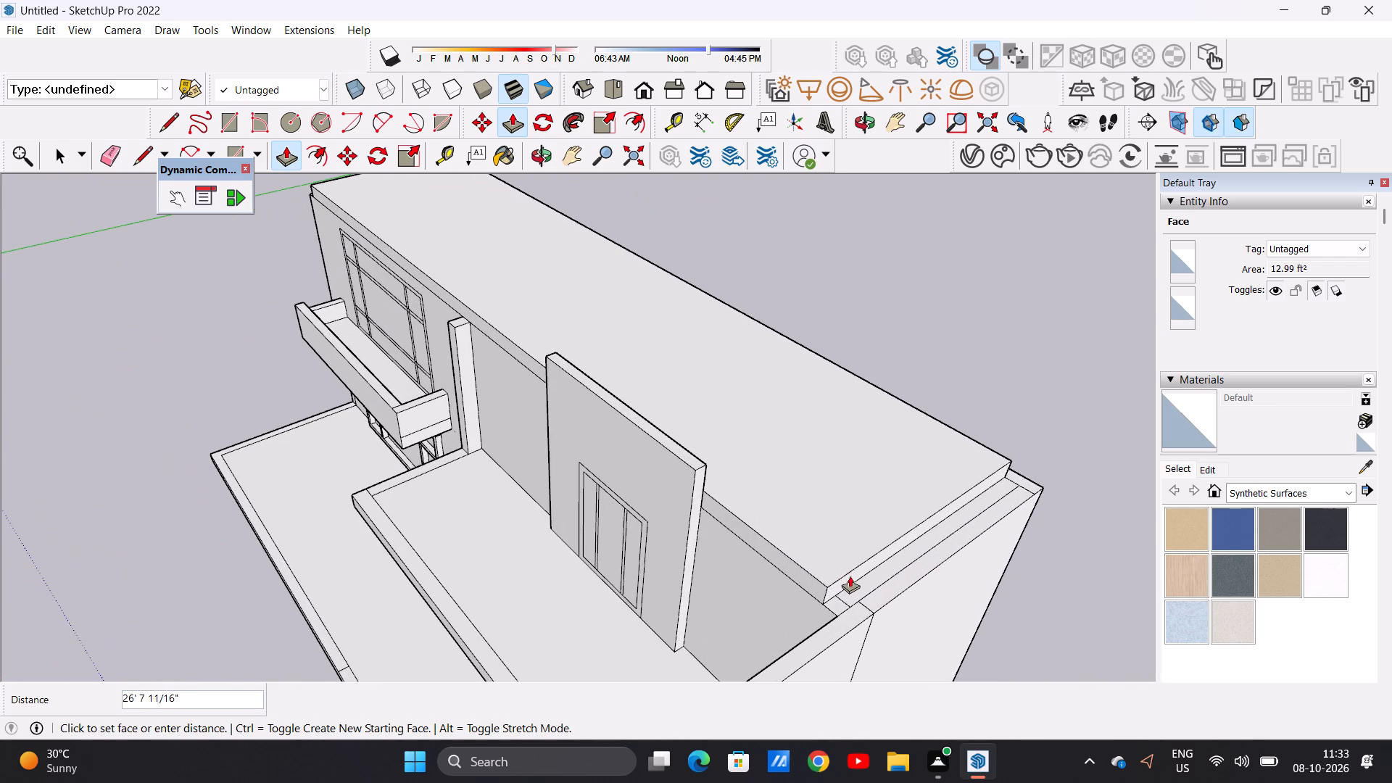
double_click(836, 616)
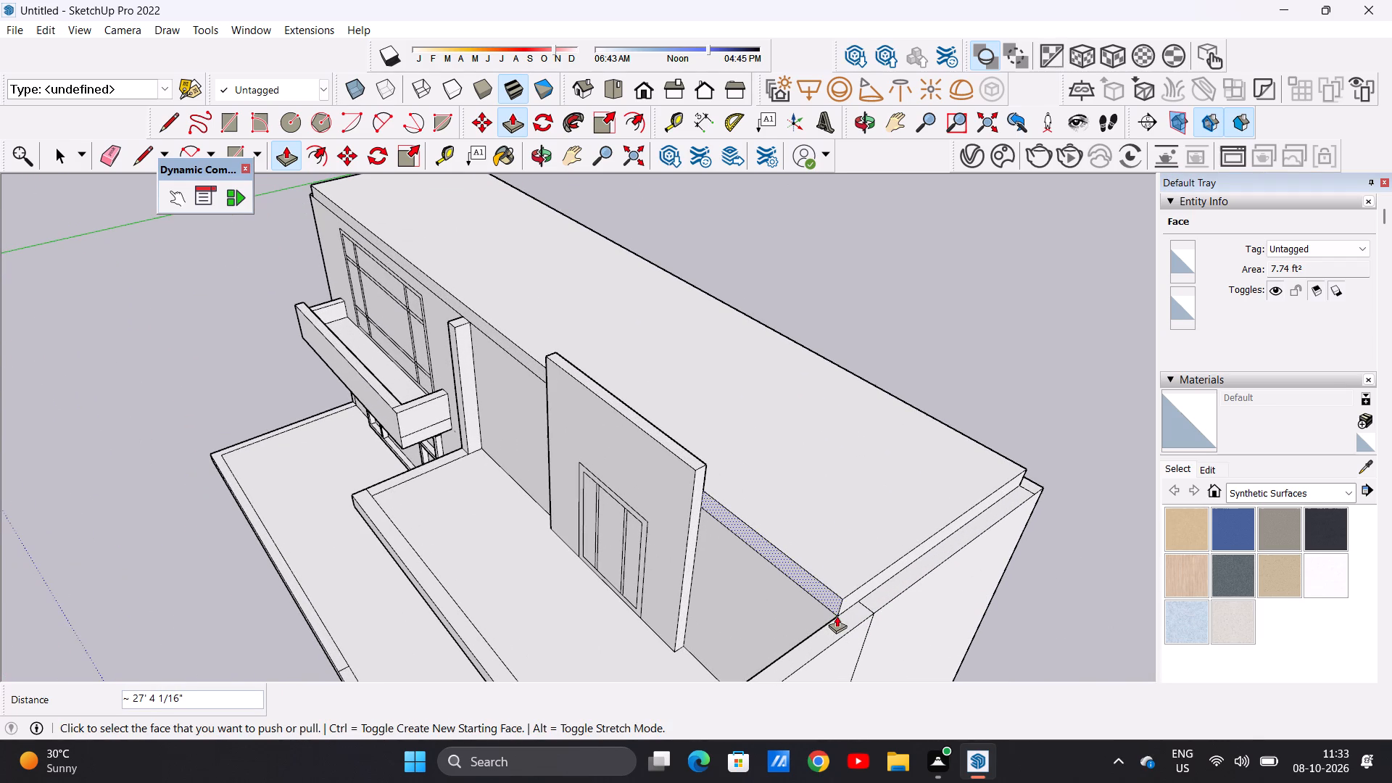
key("space")
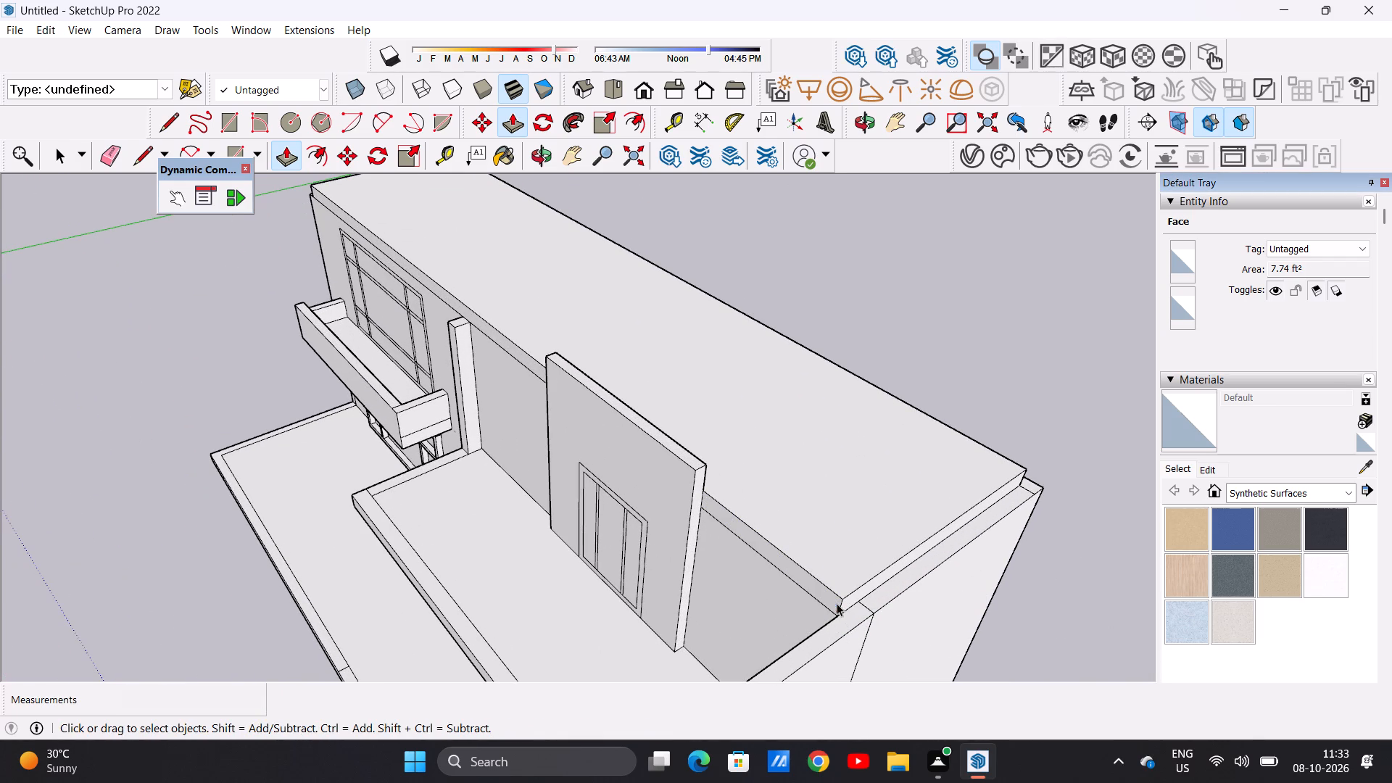
Examine the front facade and the extended roof edge from the front and from above.
middle_click_drag(673, 551, 900, 322)
middle_click_drag(766, 252, 1051, 445)
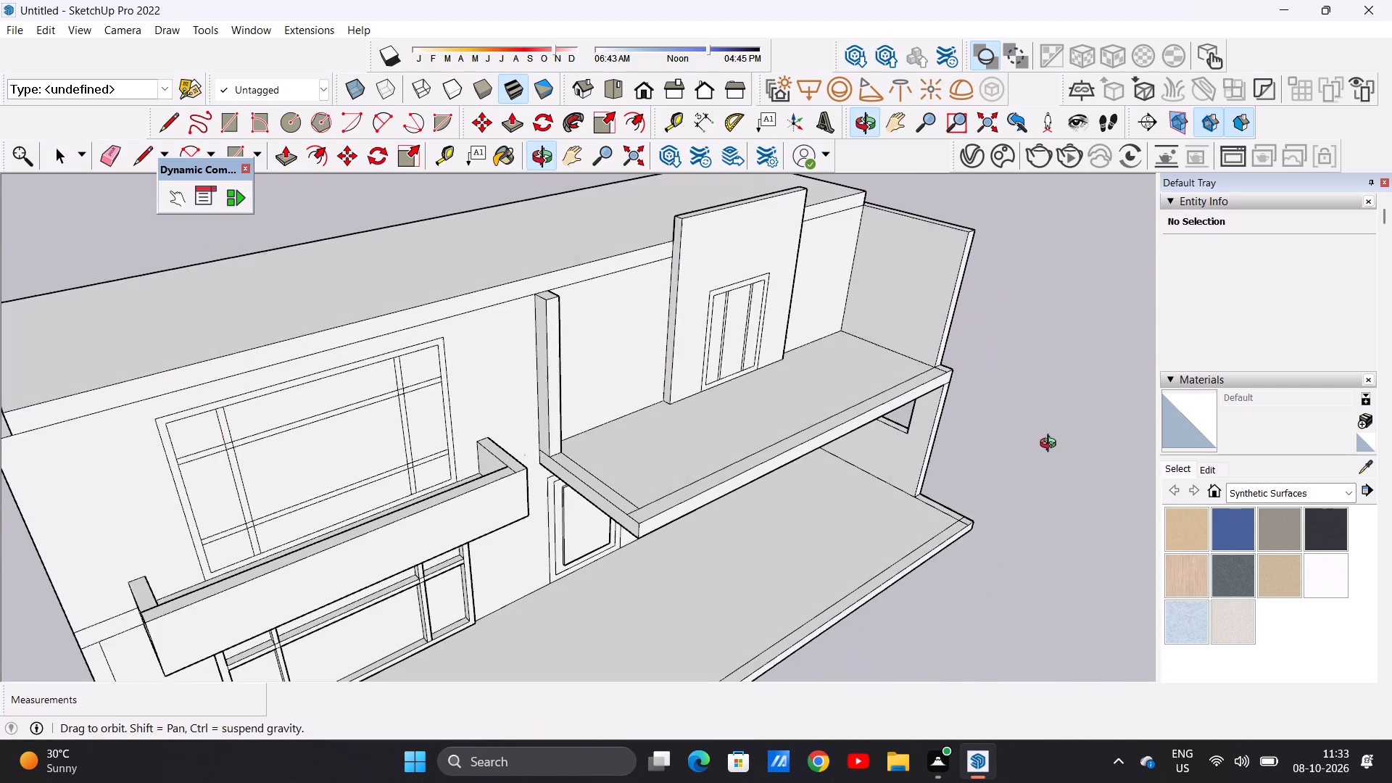
middle_click_drag(1051, 445, 1052, 446)
middle_click_drag(689, 328, 811, 294)
middle_click_drag(809, 294, 489, 228)
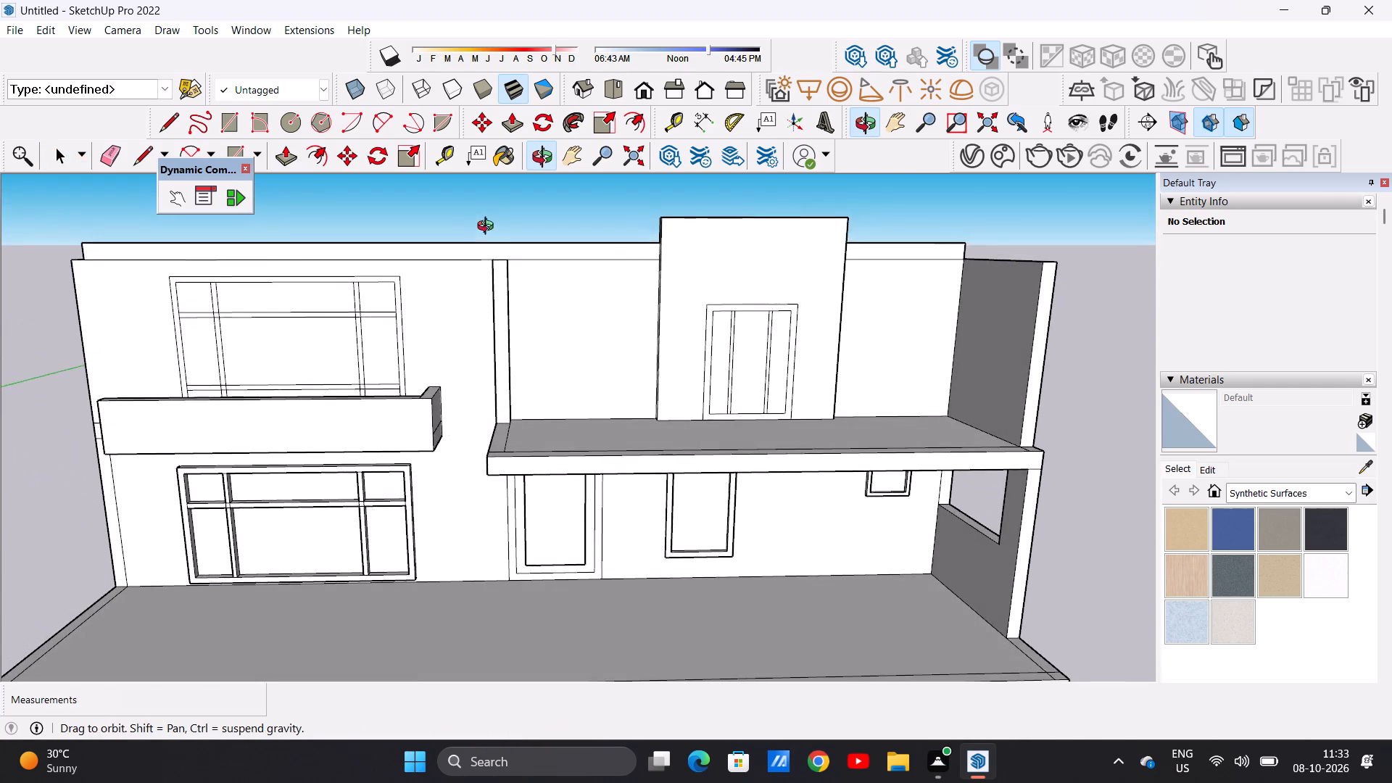
middle_click_drag(489, 228, 494, 225)
scroll(369, 308, "up", 4)
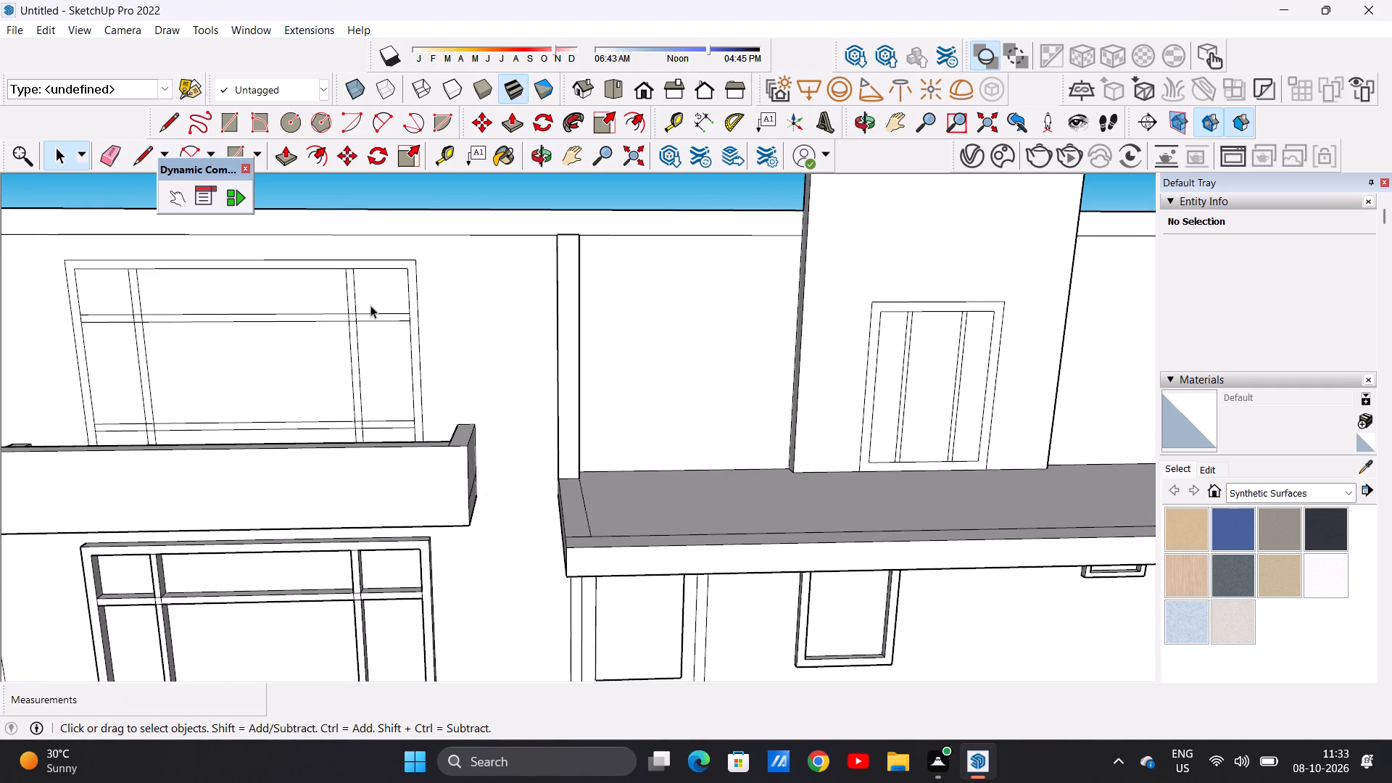
scroll(461, 257, "down", 4)
scroll(634, 266, "up", 1)
scroll(634, 266, "down", 1)
scroll(626, 268, "up", 1)
scroll(585, 268, "down", 1)
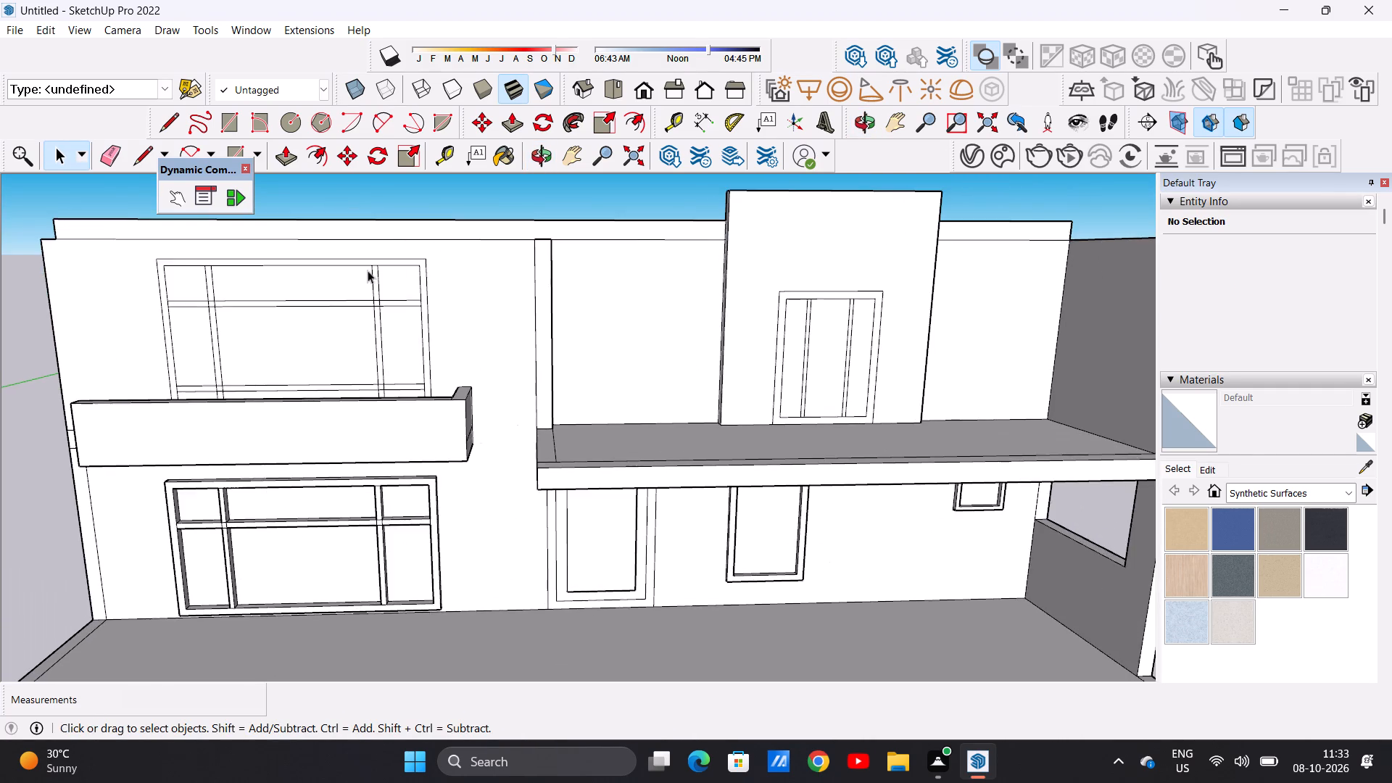
Push/Pull the top face of the pilaster beside the projecting slab upward, past the raised roof's edge.
middle_click_drag(331, 278, 618, 421)
scroll(618, 421, "up", 1)
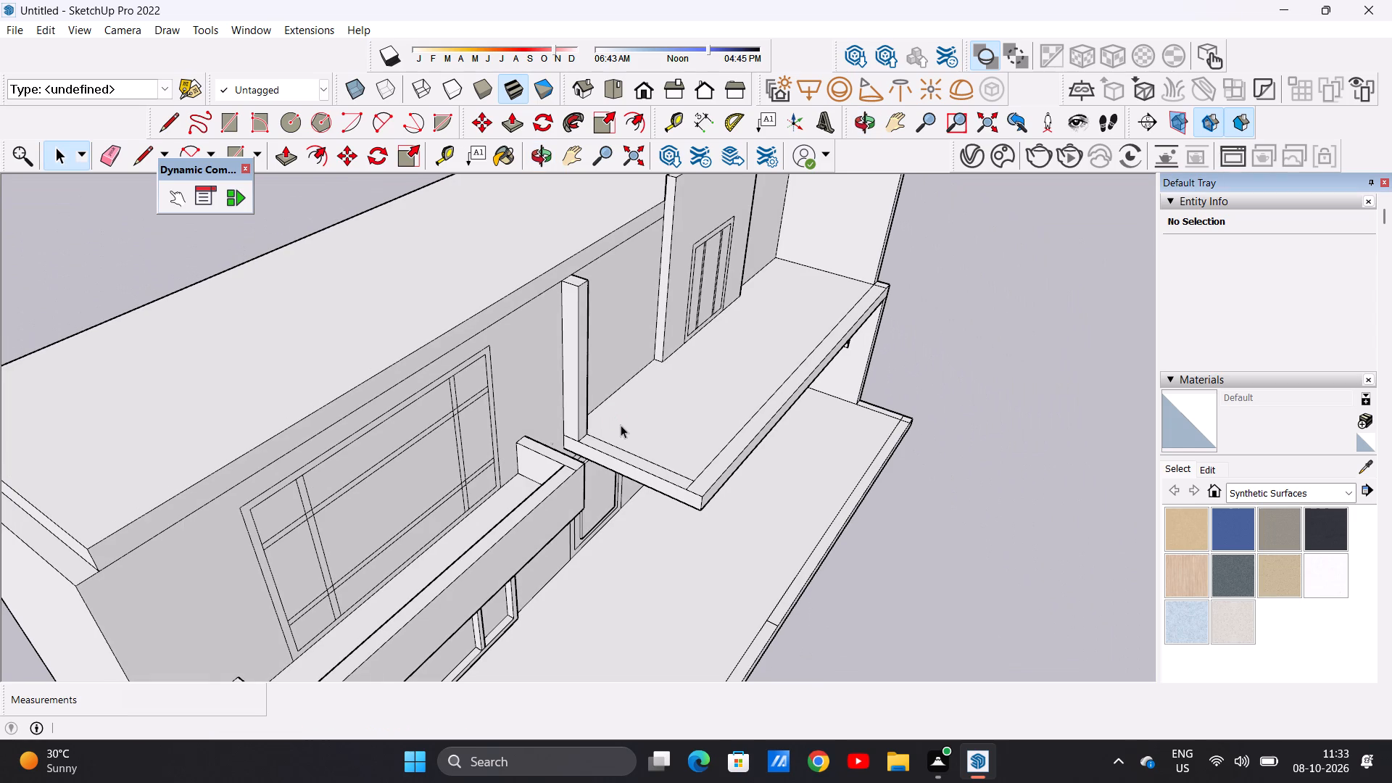
scroll(531, 286, "up", 4)
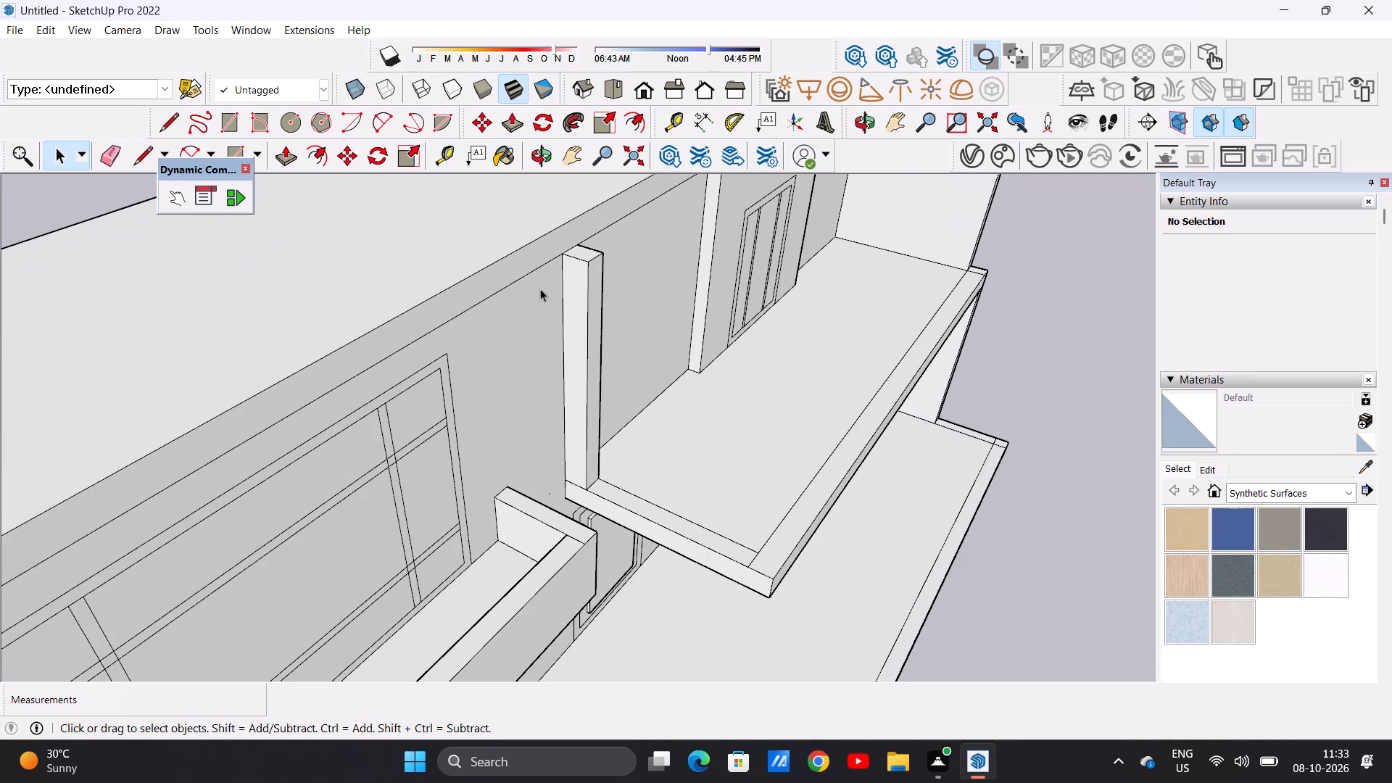
scroll(540, 289, "down", 2)
scroll(544, 292, "up", 1)
scroll(544, 294, "down", 3)
middle_click_drag(608, 315, 362, 386)
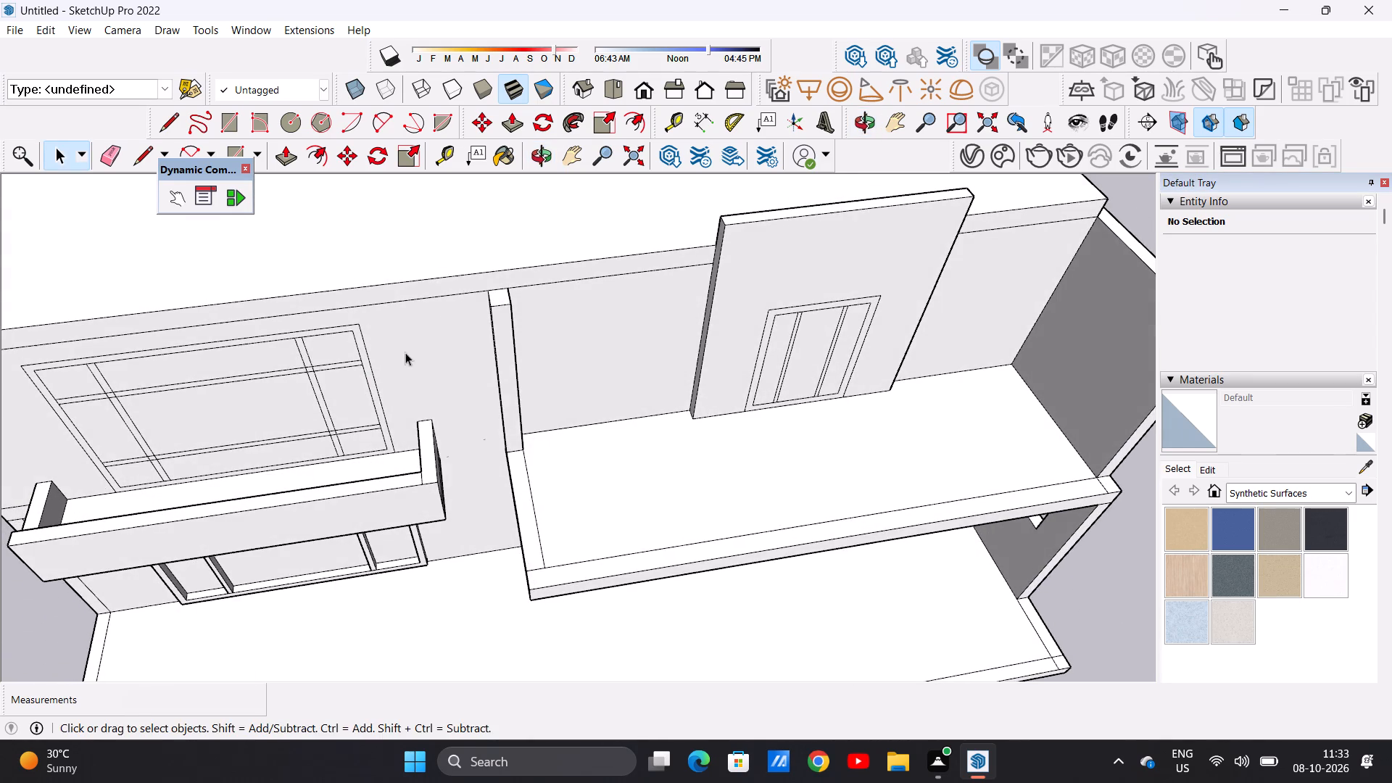
scroll(502, 281, "up", 3)
scroll(504, 281, "down", 1)
scroll(504, 281, "up", 6)
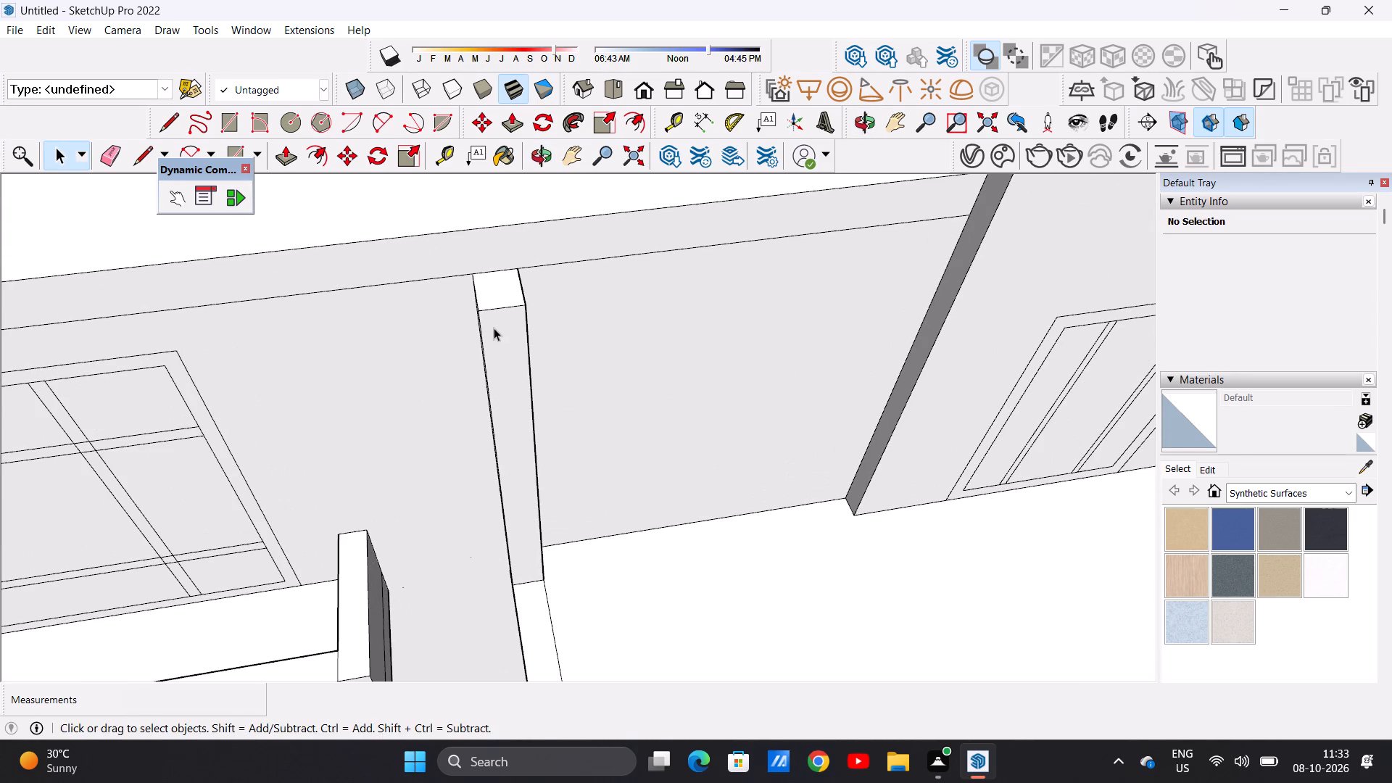
key("p")
left_click(498, 281)
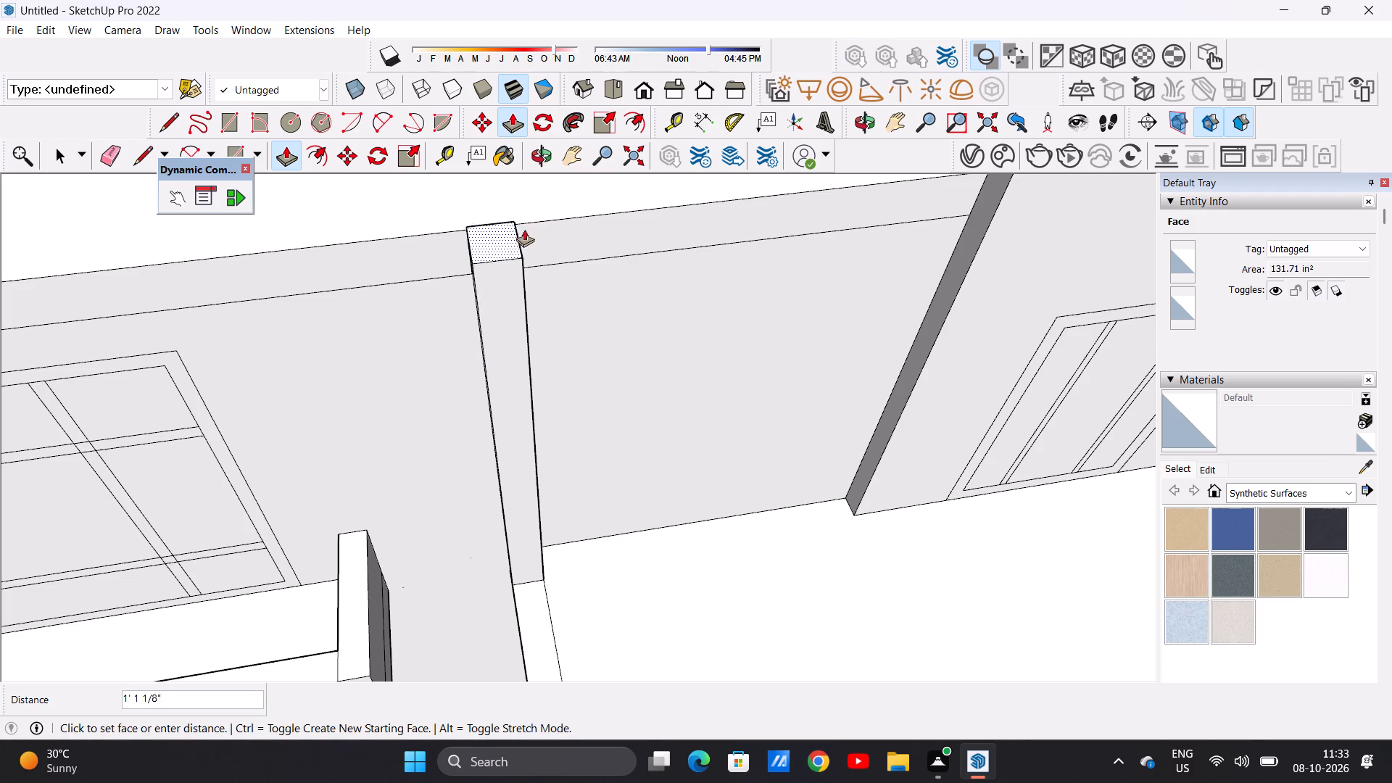
left_click(516, 220)
key("space")
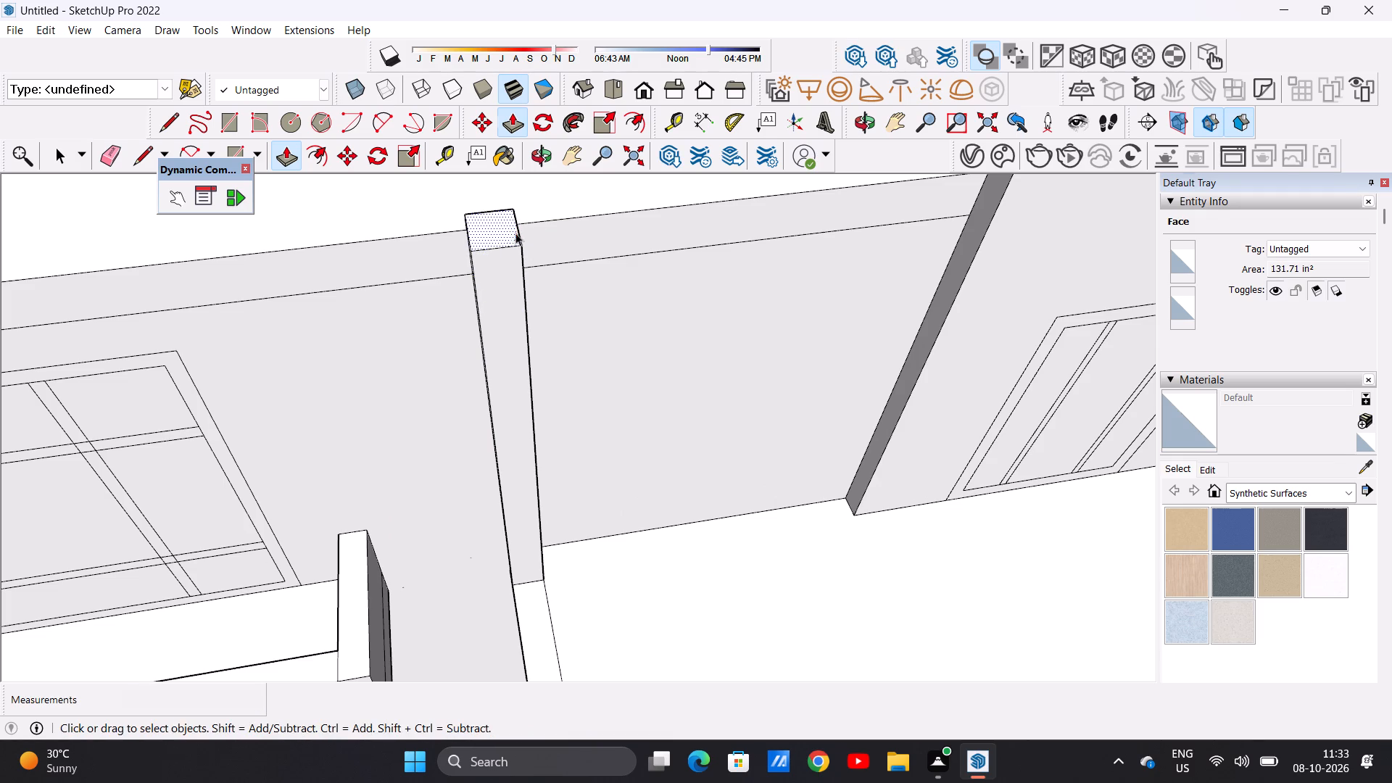
Adjust the pilaster's top with Push/Pull, raising it further and lowering it 1' 7 7/8" flush with the raised roof.
middle_click_drag(430, 265, 683, 268)
middle_click_drag(687, 268, 693, 268)
middle_click(865, 231)
middle_click(866, 231)
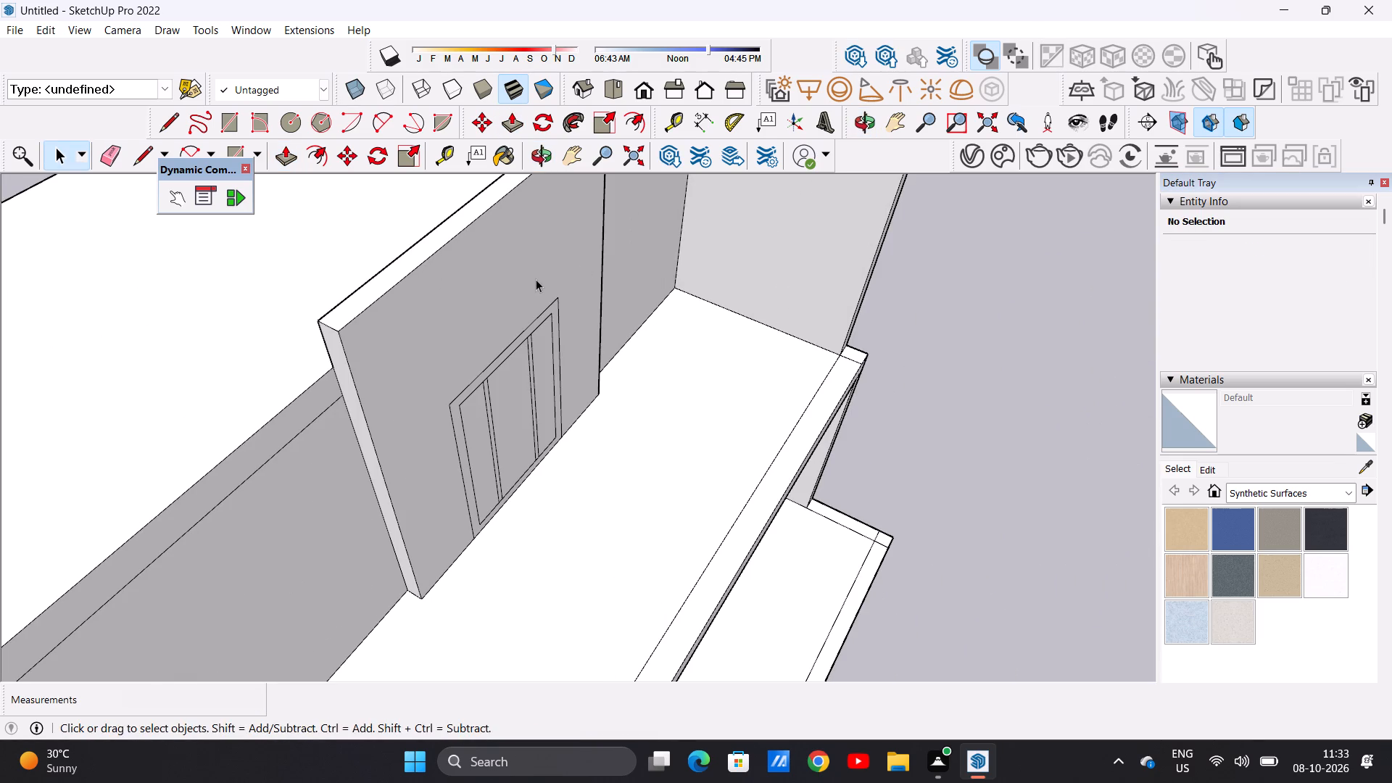
middle_click_drag(541, 289, 826, 273)
middle_click(825, 269)
middle_click_drag(825, 269, 568, 287)
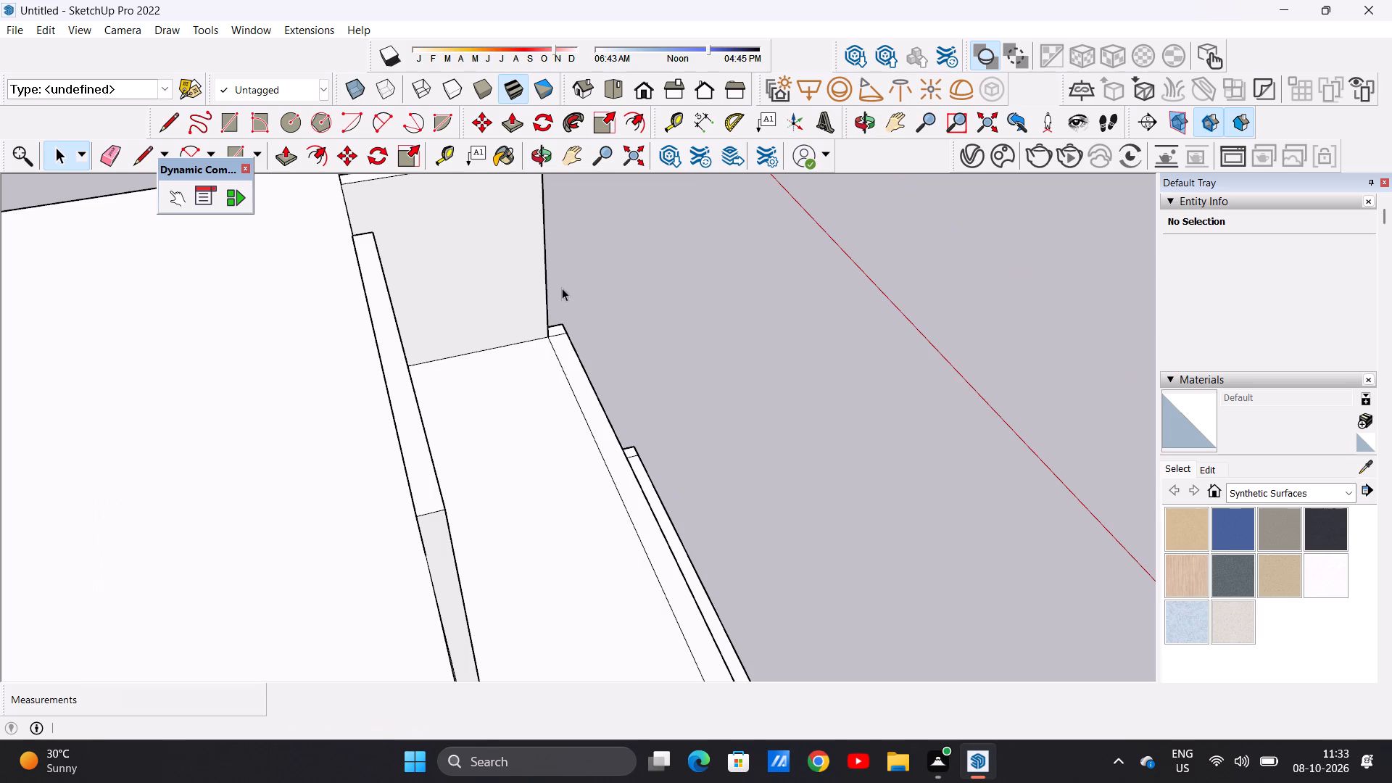
scroll(449, 411, "down", 3)
scroll(444, 423, "up", 1)
scroll(444, 423, "down", 1)
scroll(447, 421, "up", 1)
scroll(455, 413, "down", 3)
middle_click_drag(542, 647, 407, 519)
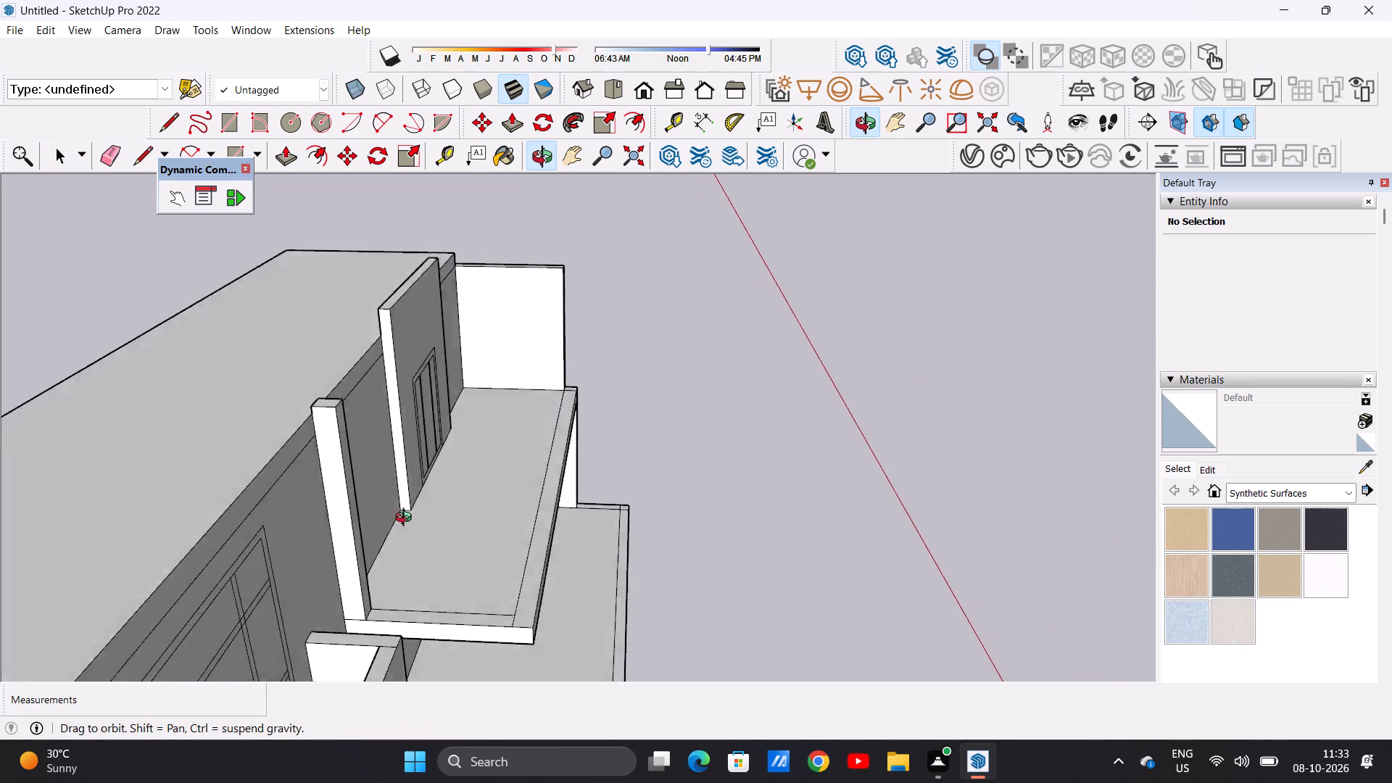
middle_click_drag(407, 519, 493, 564)
scroll(384, 458, "down", 1)
scroll(384, 458, "up", 8)
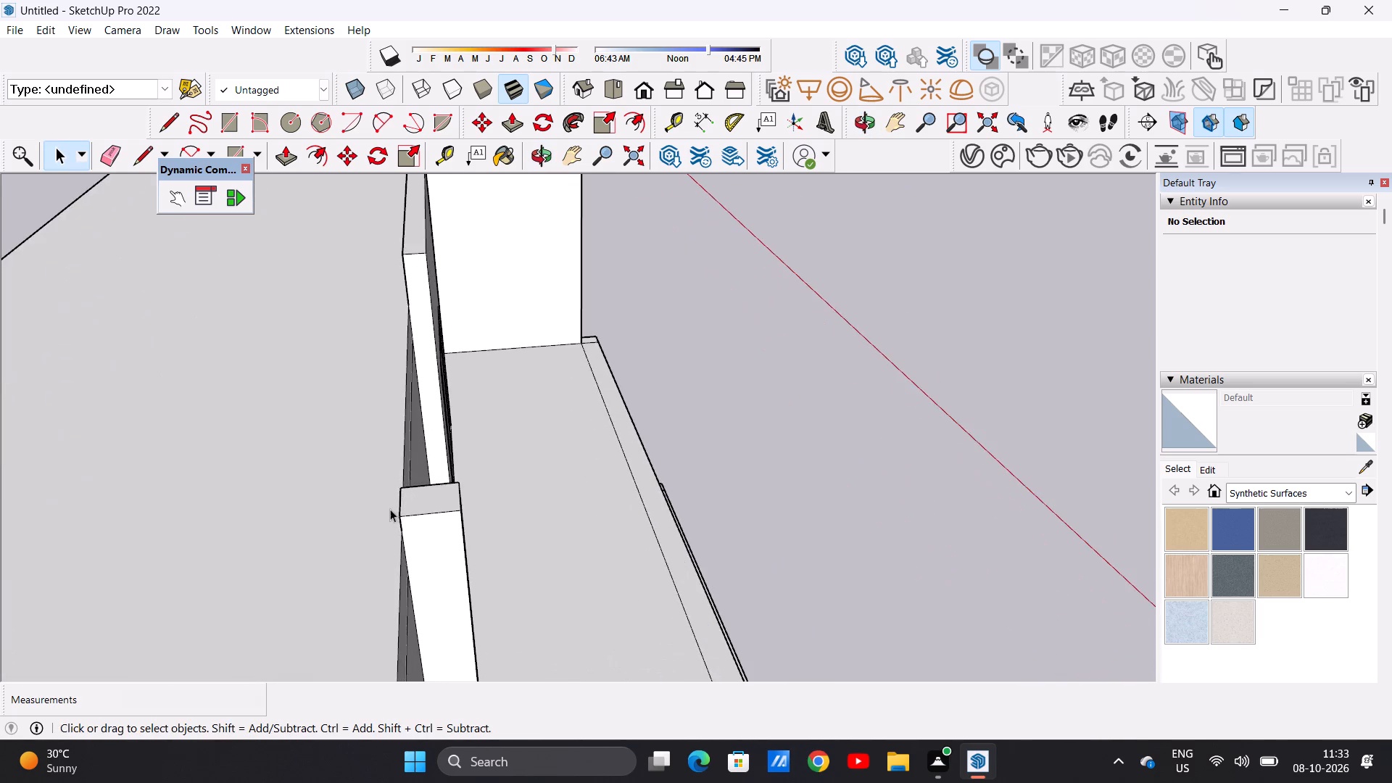
middle_click_drag(386, 507, 490, 476)
scroll(544, 499, "up", 4)
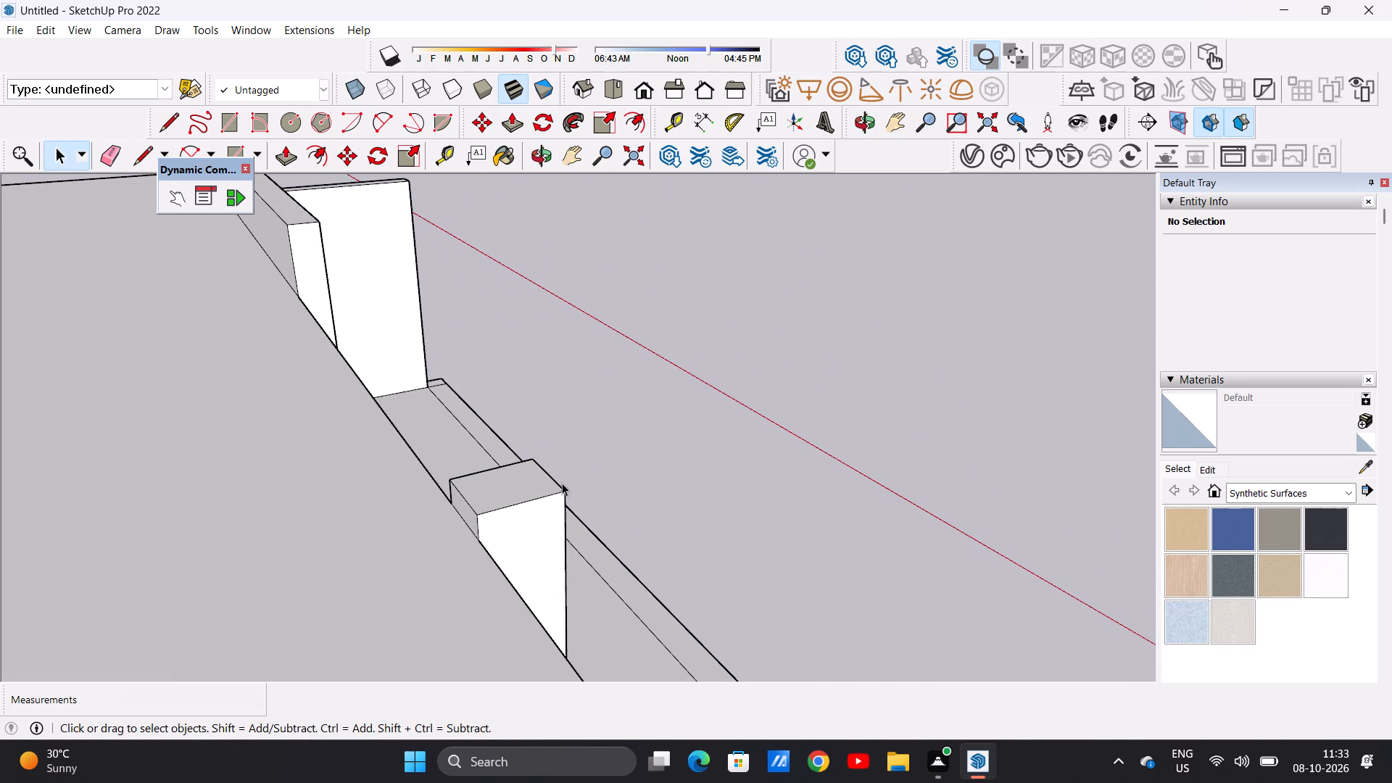
key("p")
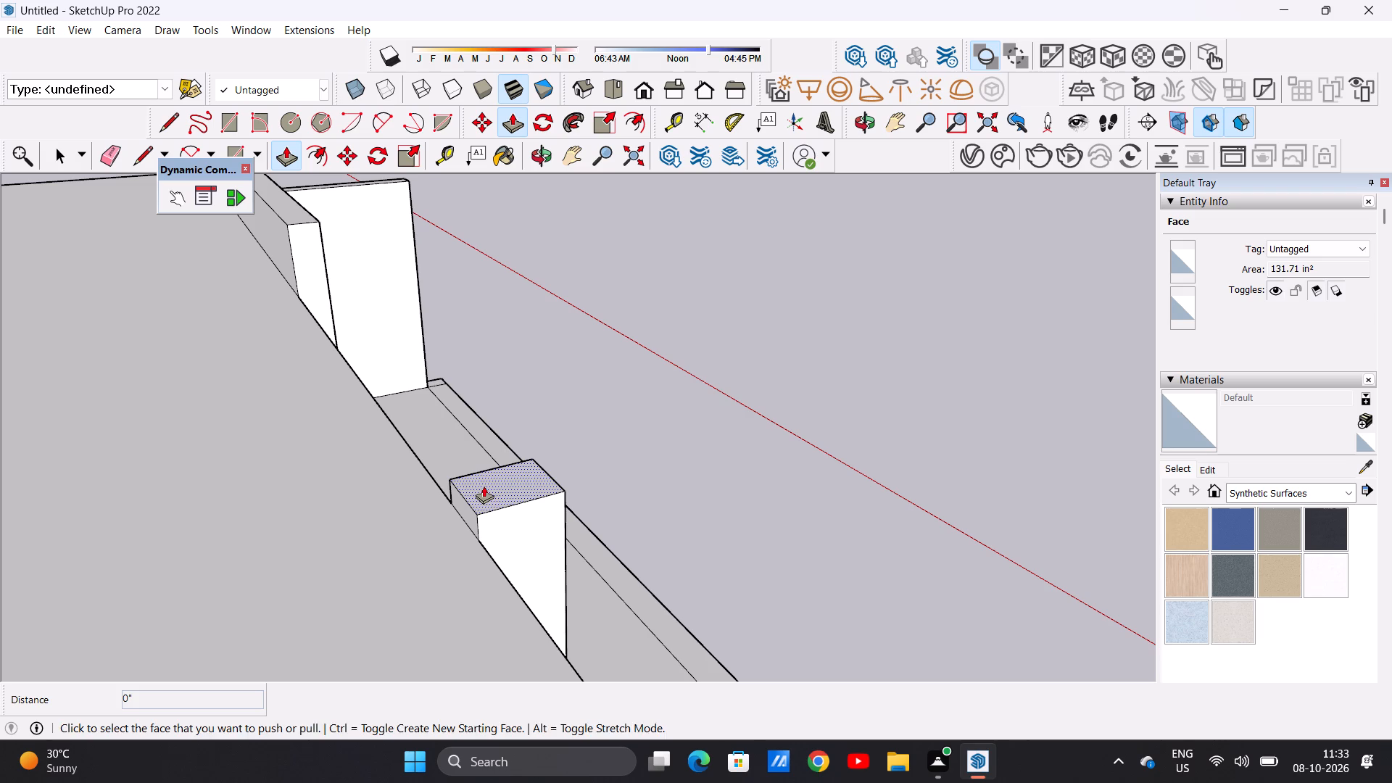
double_click(484, 486)
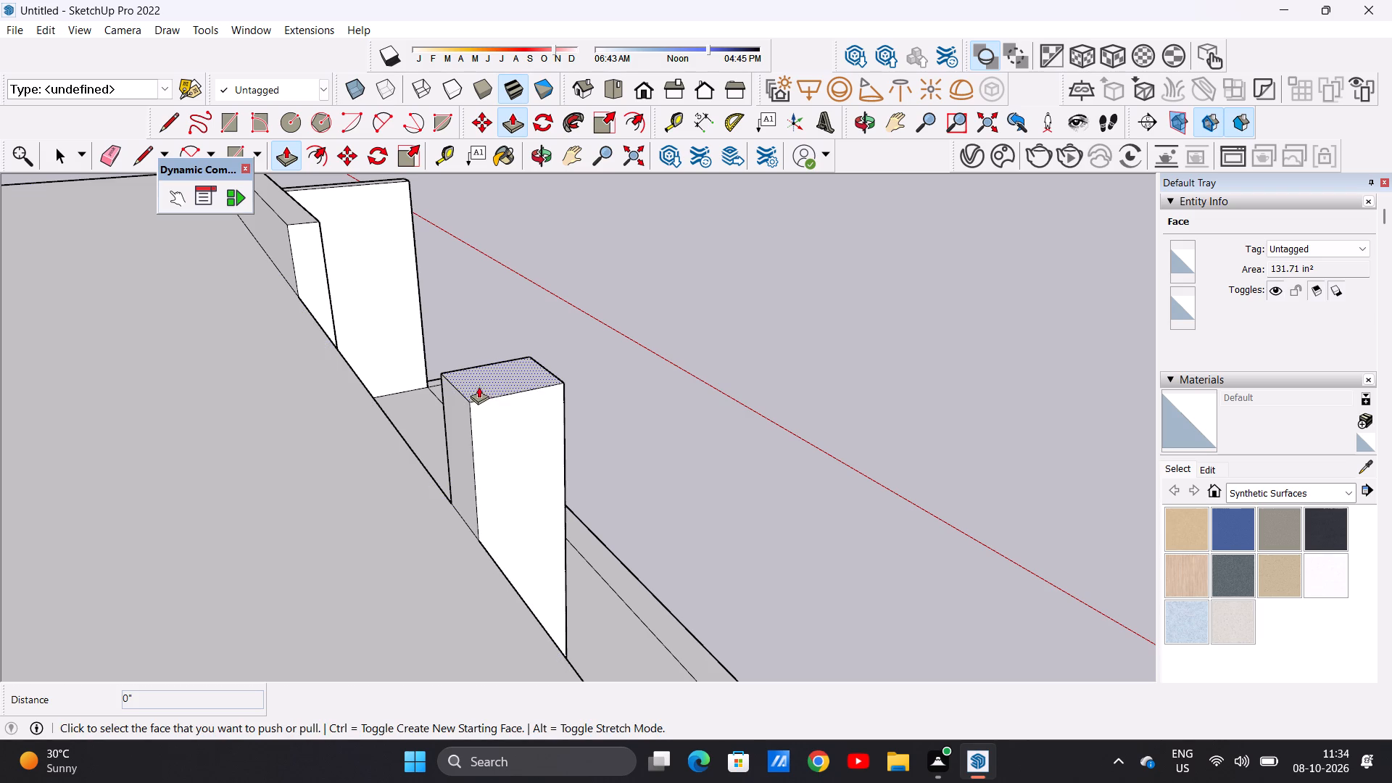
left_click(478, 384)
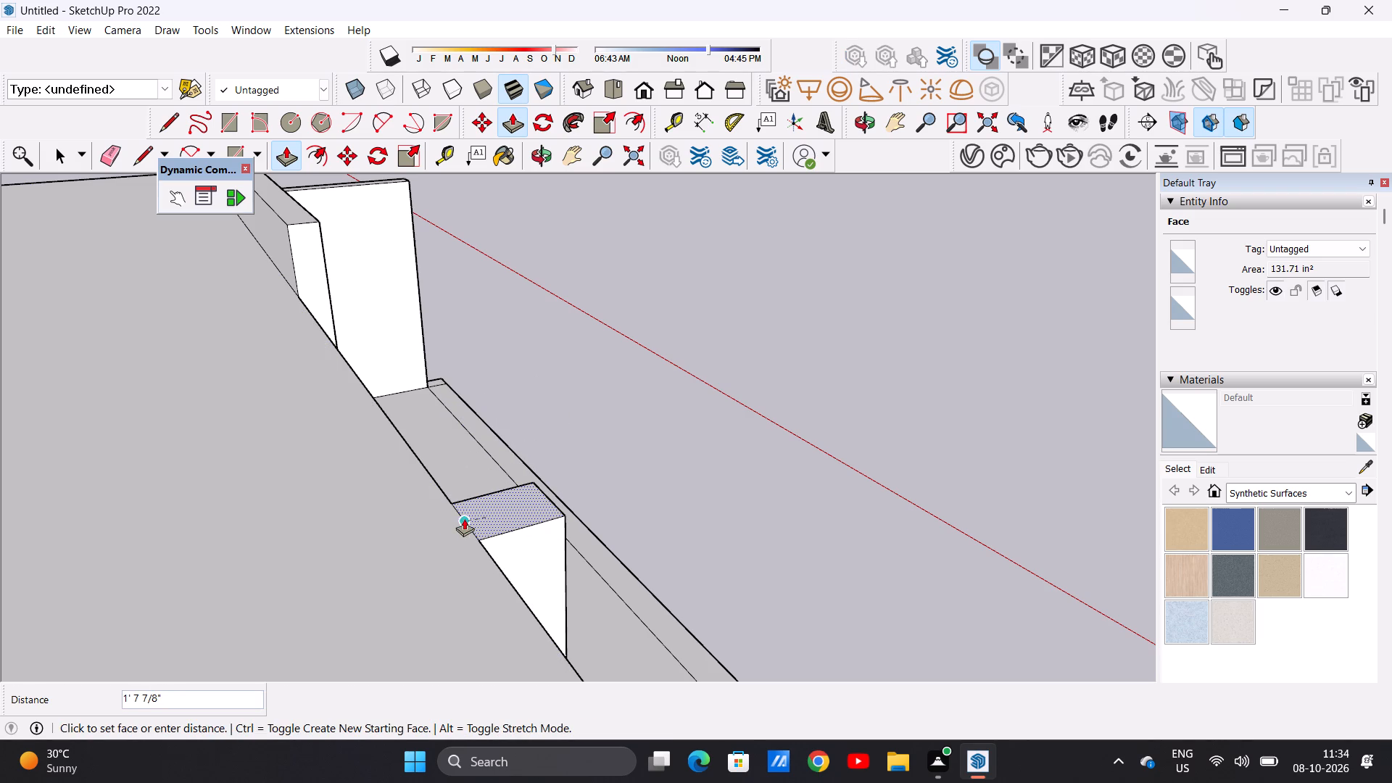
double_click(455, 502)
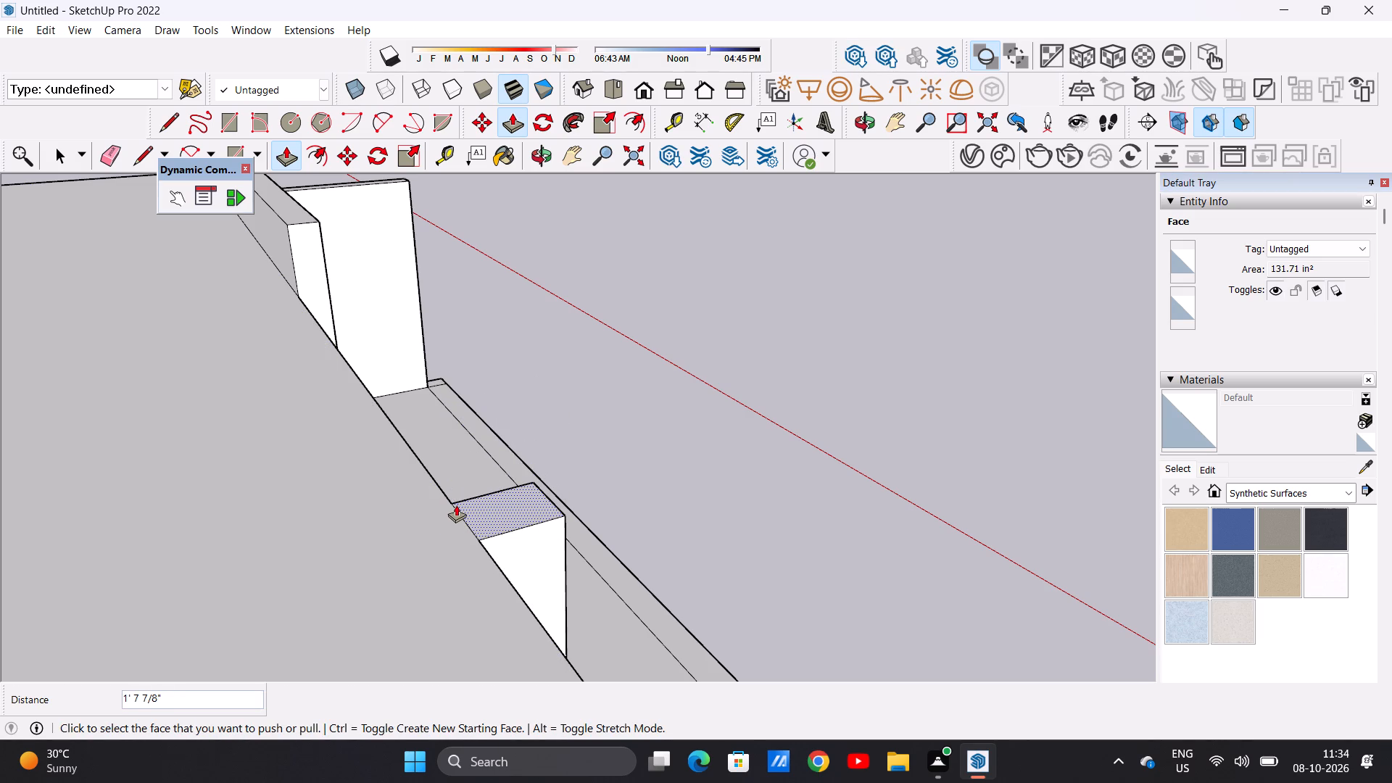
Examine the raised pilaster and the raised roof's front edge from above and from the front.
key("space")
scroll(431, 585, "down", 2)
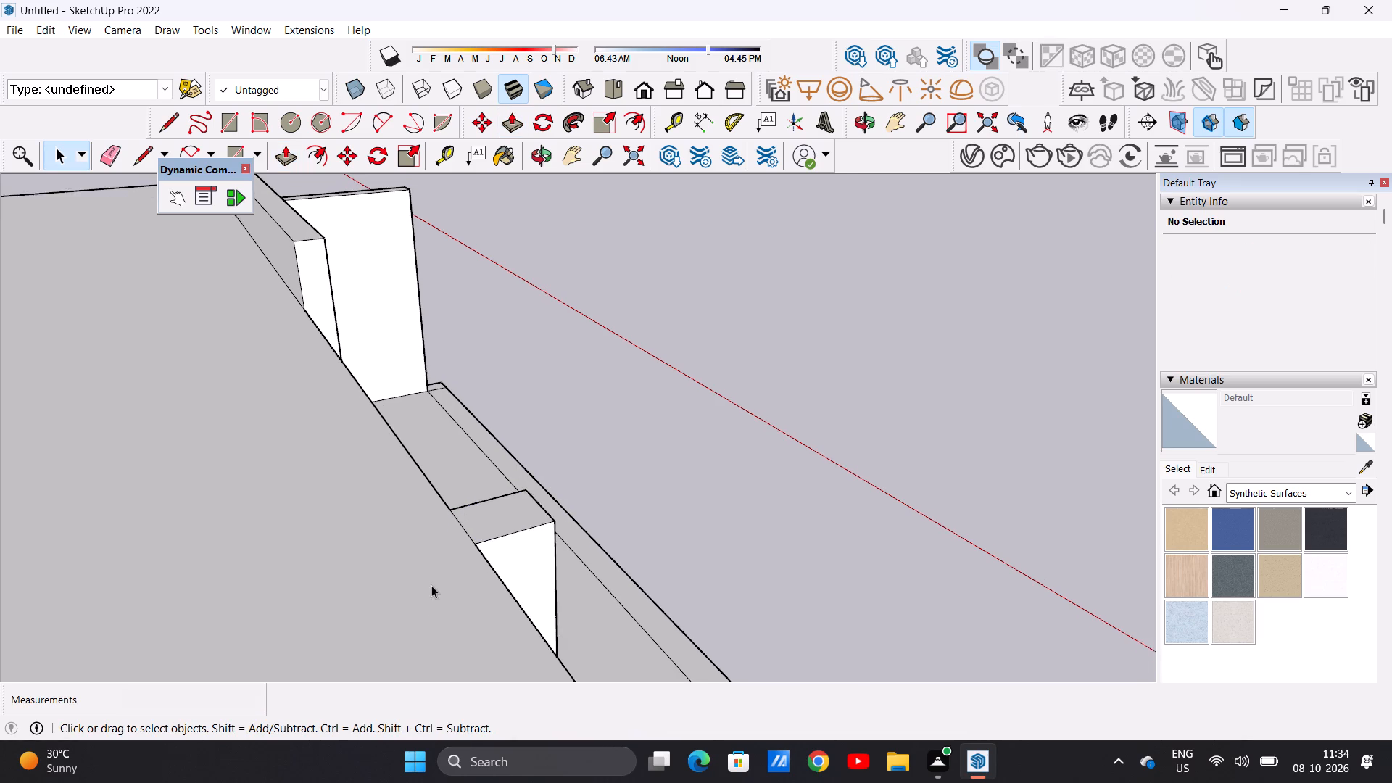
scroll(431, 585, "down", 1)
scroll(434, 548, "up", 1)
scroll(484, 507, "down", 1)
scroll(546, 523, "up", 1)
scroll(546, 523, "down", 3)
scroll(507, 453, "down", 1)
scroll(507, 455, "up", 1)
scroll(509, 448, "down", 1)
scroll(509, 451, "up", 1)
scroll(509, 451, "down", 3)
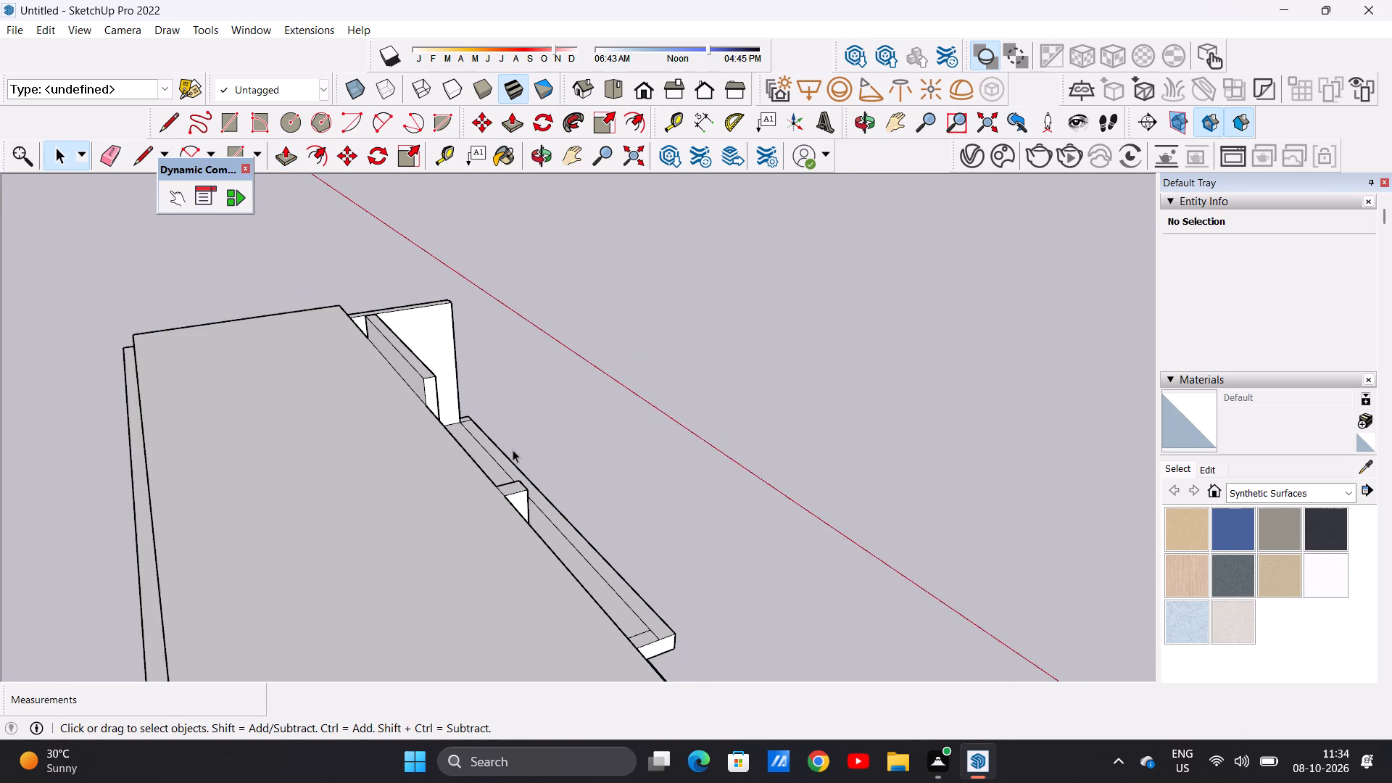
scroll(513, 449, "down", 3)
middle_click_drag(708, 518, 236, 453)
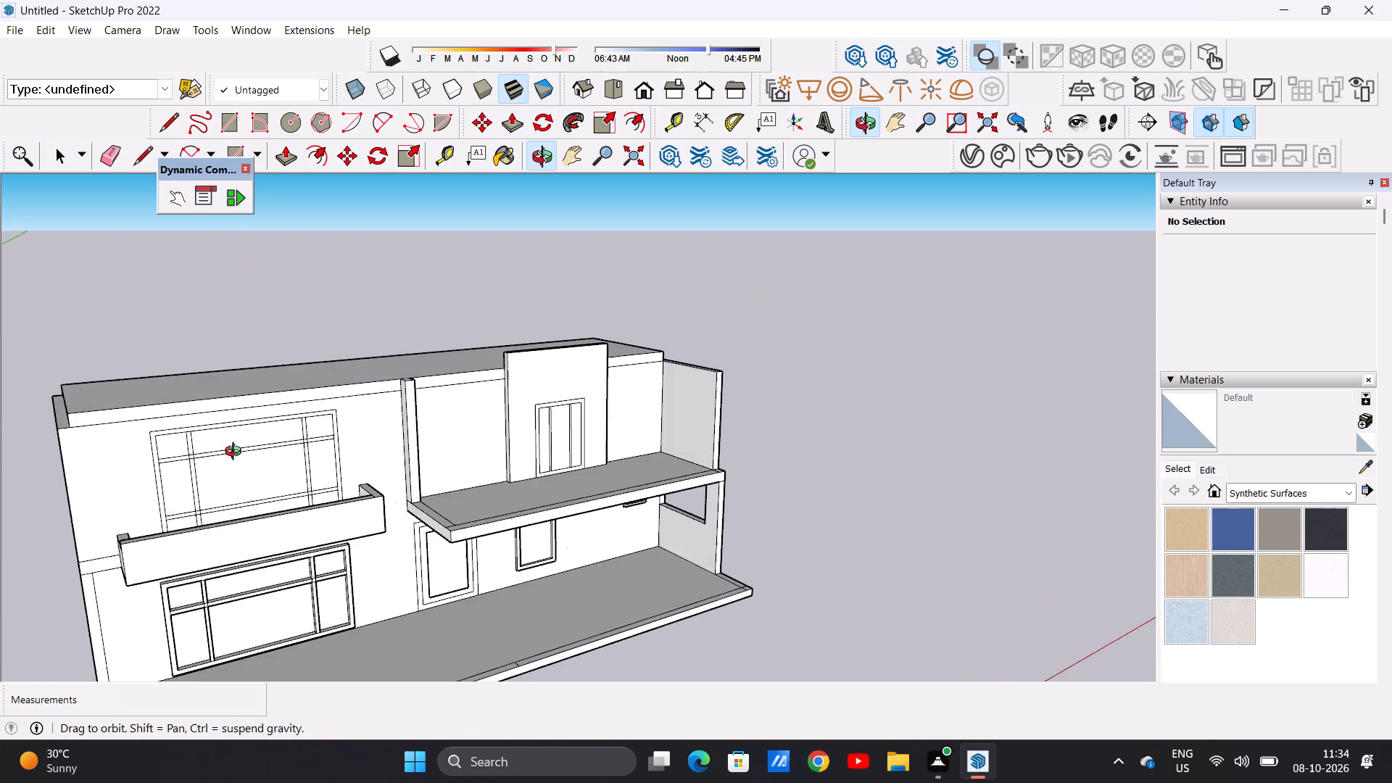
middle_click_drag(236, 453, 434, 516)
scroll(125, 626, "up", 6)
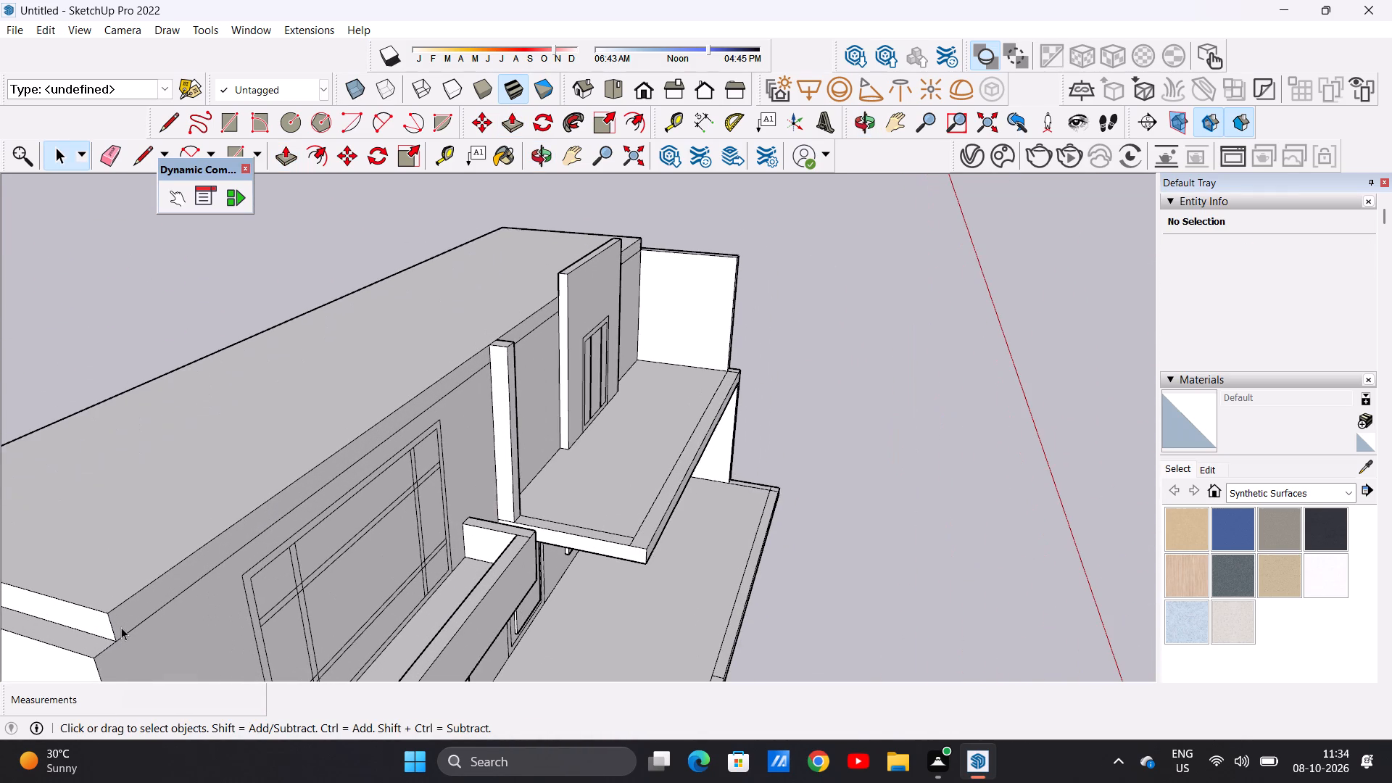
scroll(217, 587, "down", 7)
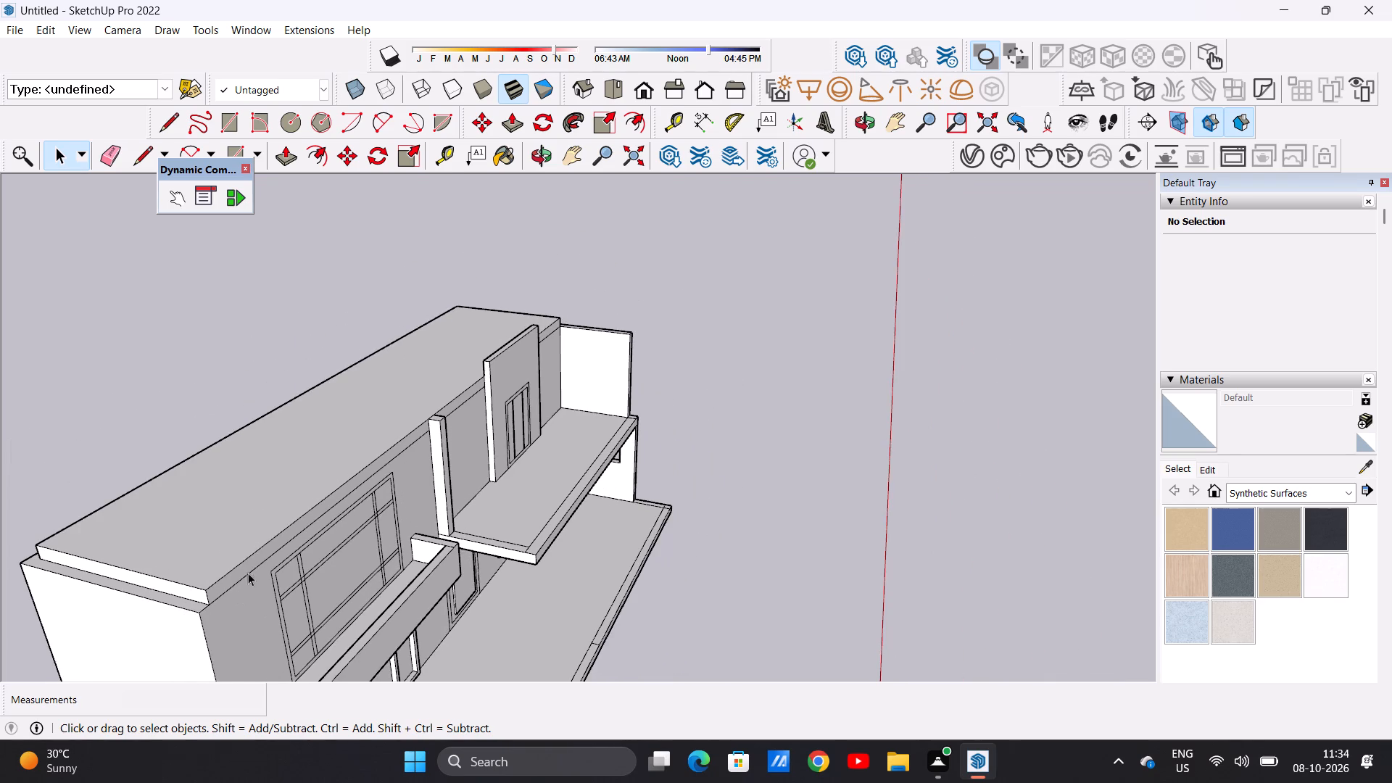
scroll(248, 573, "up", 8)
scroll(224, 586, "down", 1)
scroll(224, 586, "up", 2)
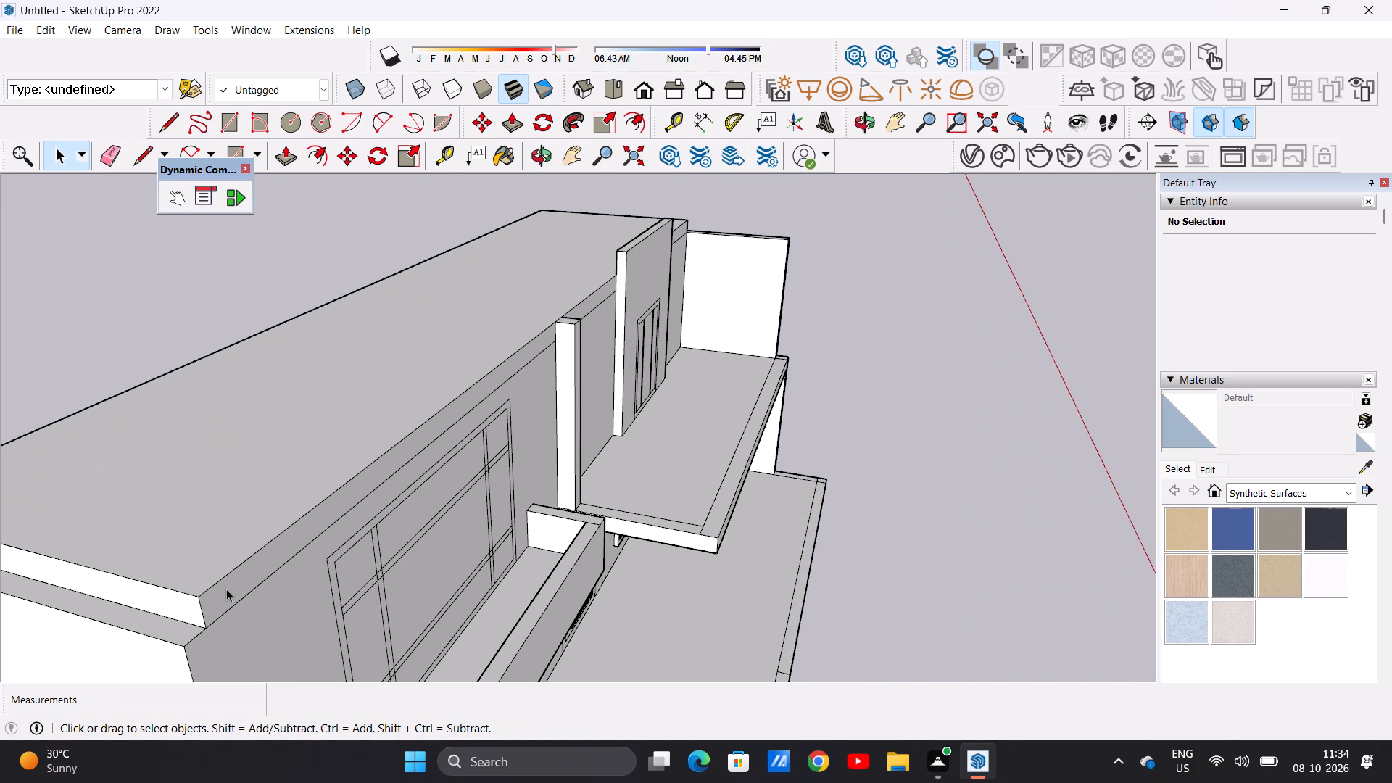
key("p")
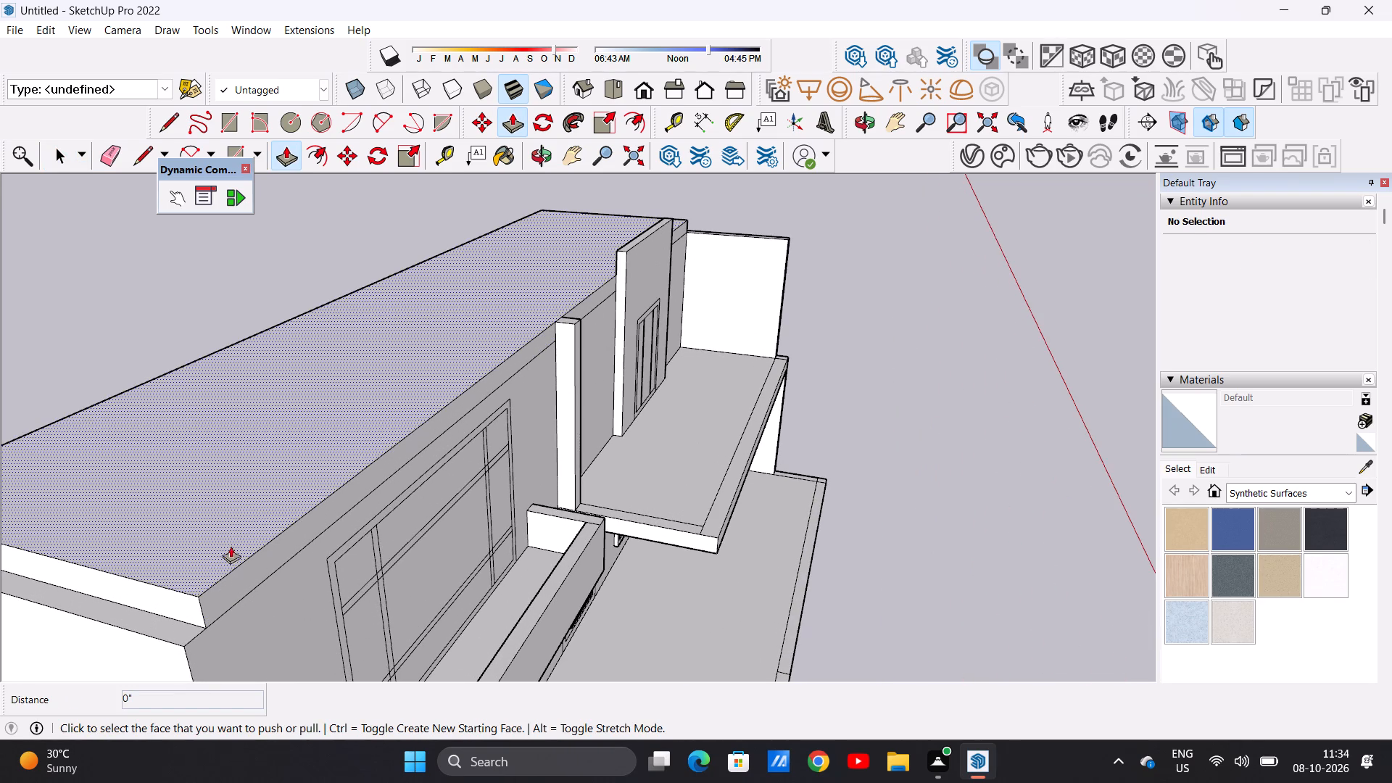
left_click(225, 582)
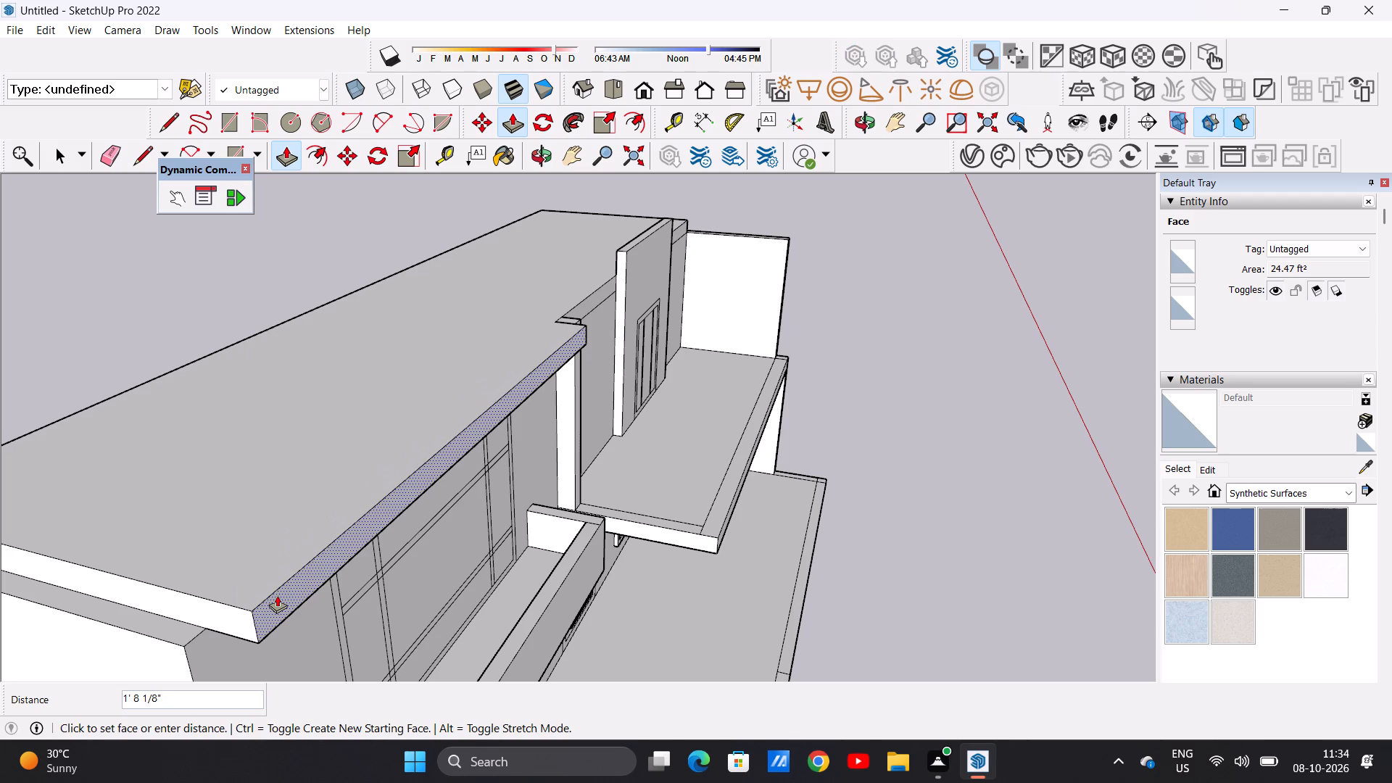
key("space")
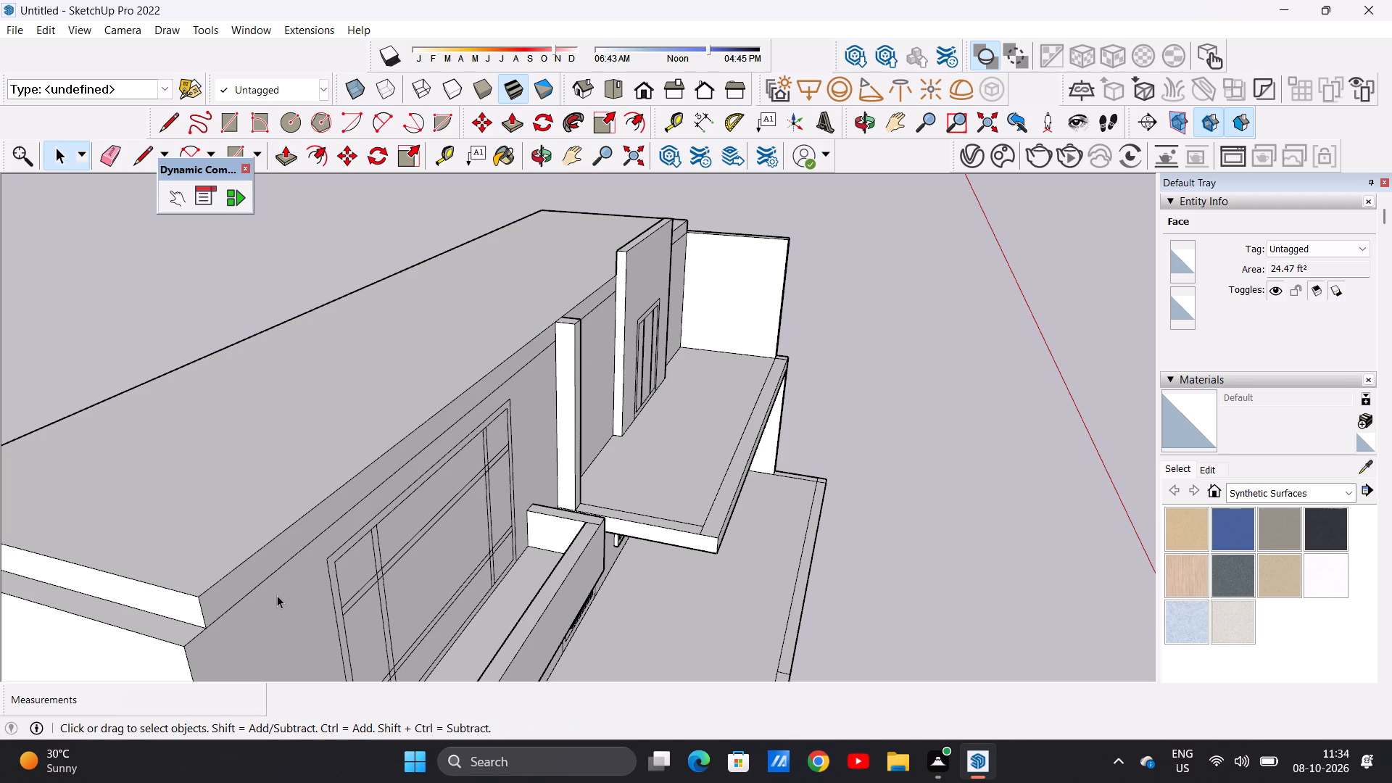
Push/Pull the top of the pilaster beside the projecting slab down 1', level with the underside line of the raised roof.
scroll(566, 327, "up", 3)
scroll(566, 327, "down", 1)
middle_click_drag(568, 323, 571, 337)
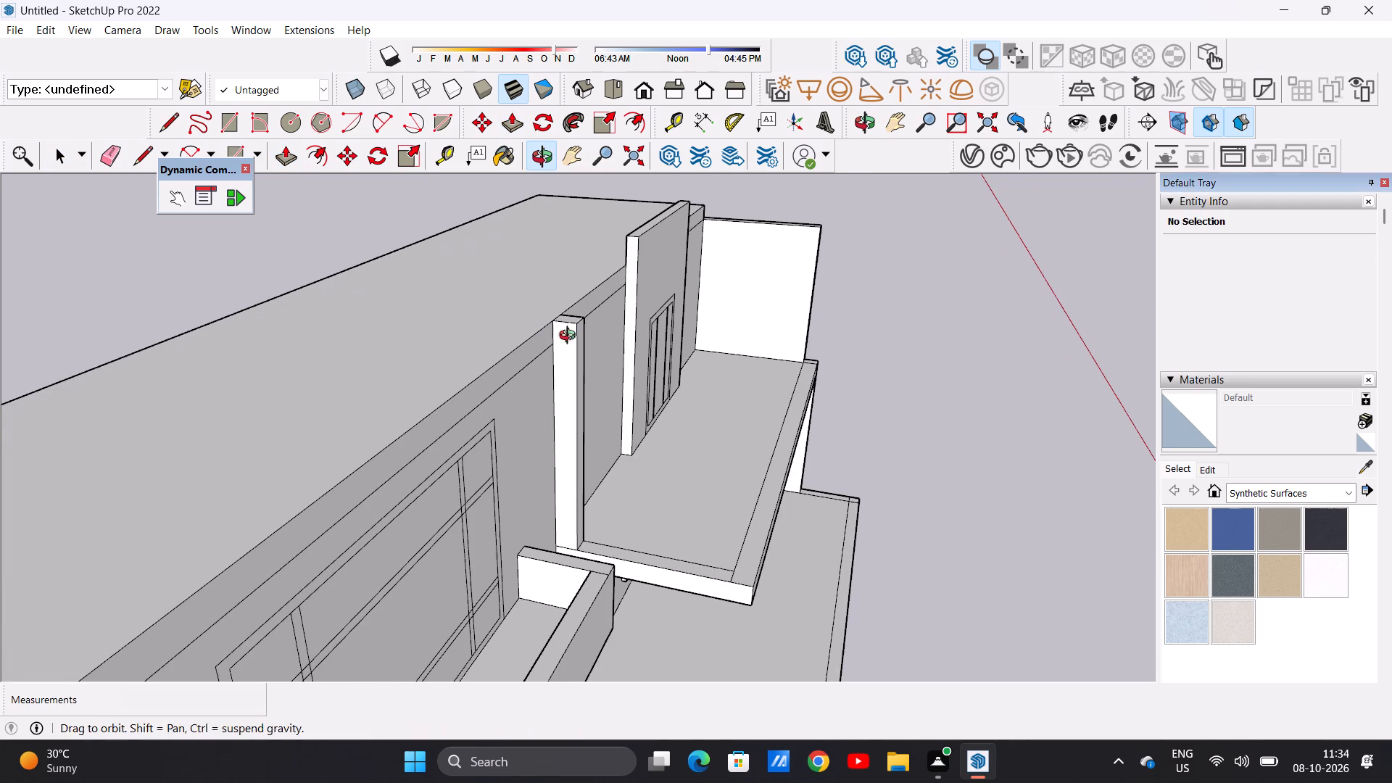
middle_click_drag(571, 337, 576, 363)
middle_click_drag(578, 373, 590, 549)
middle_click(590, 549)
scroll(587, 567, "up", 8)
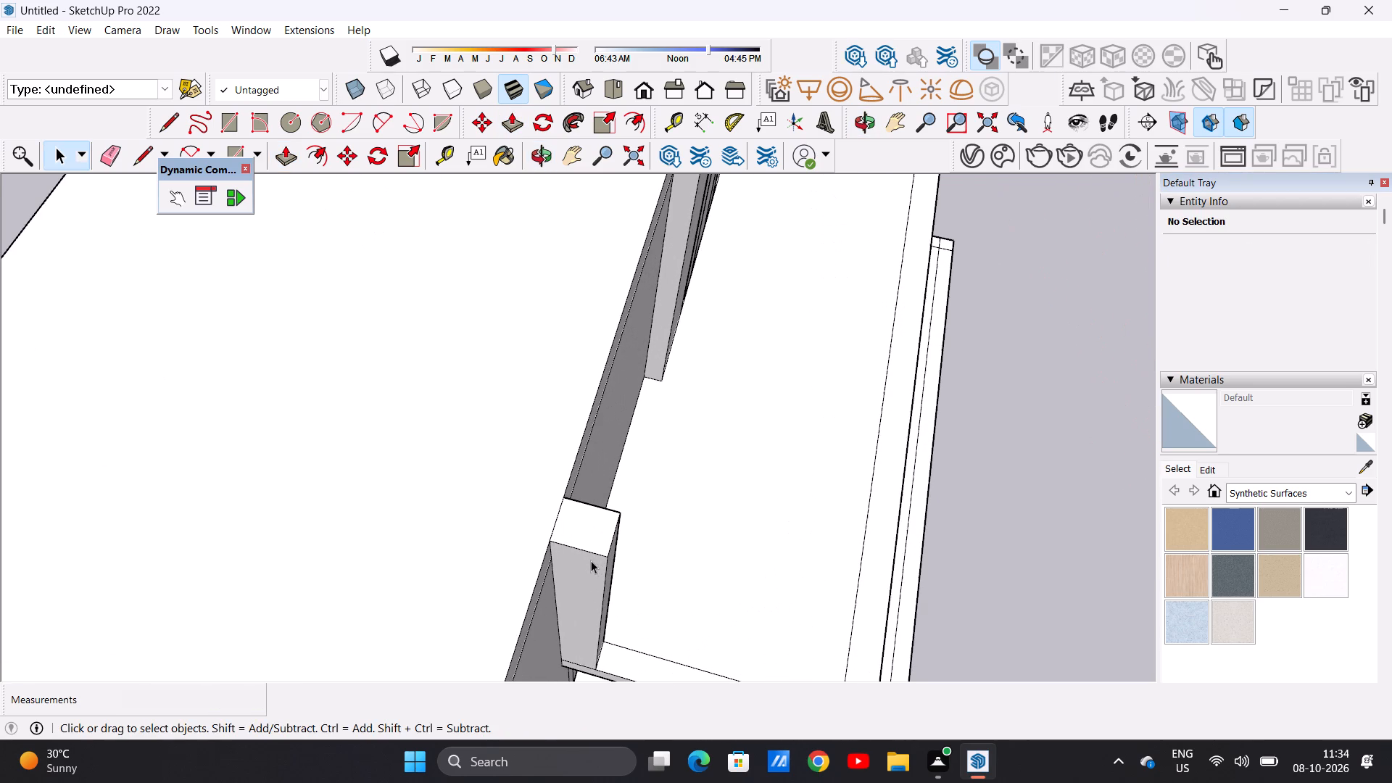
key("p")
left_click(585, 529)
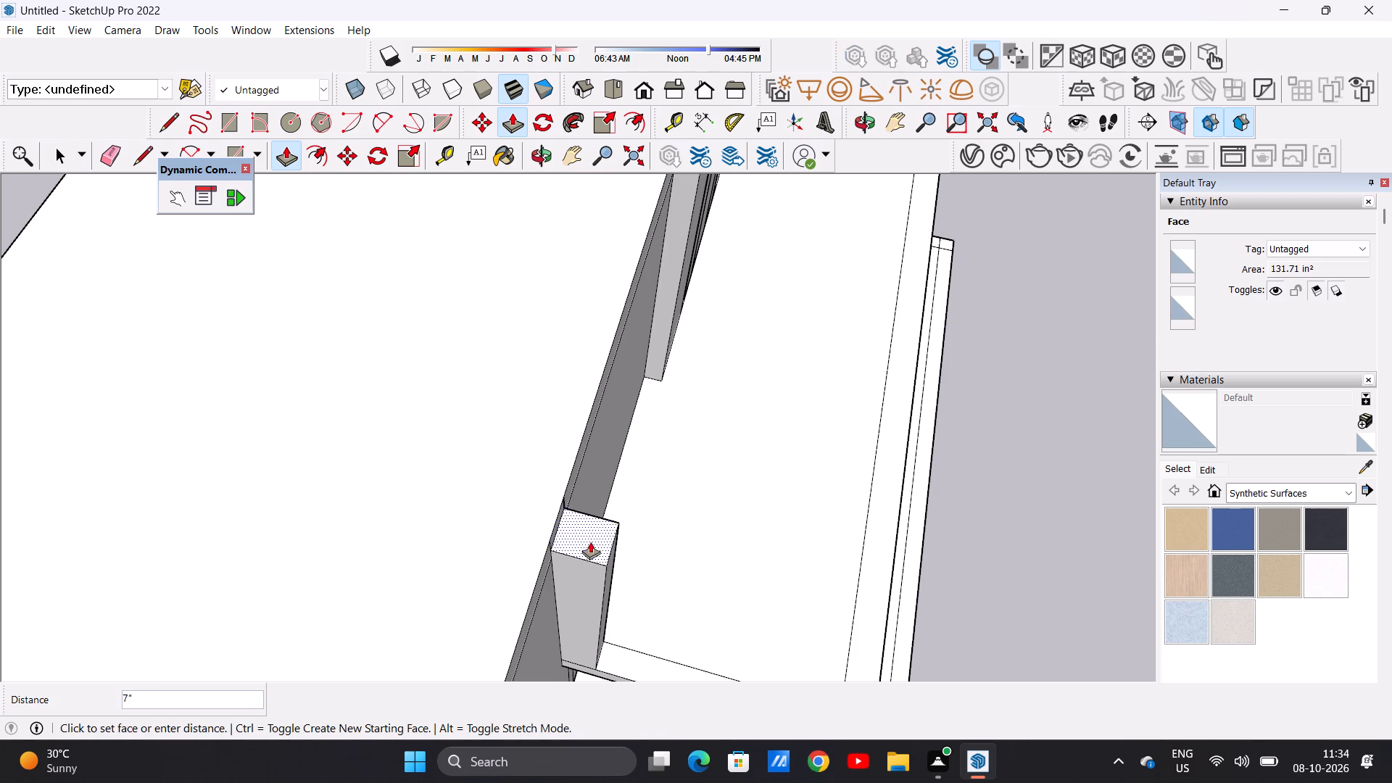
left_click(555, 563)
key("space")
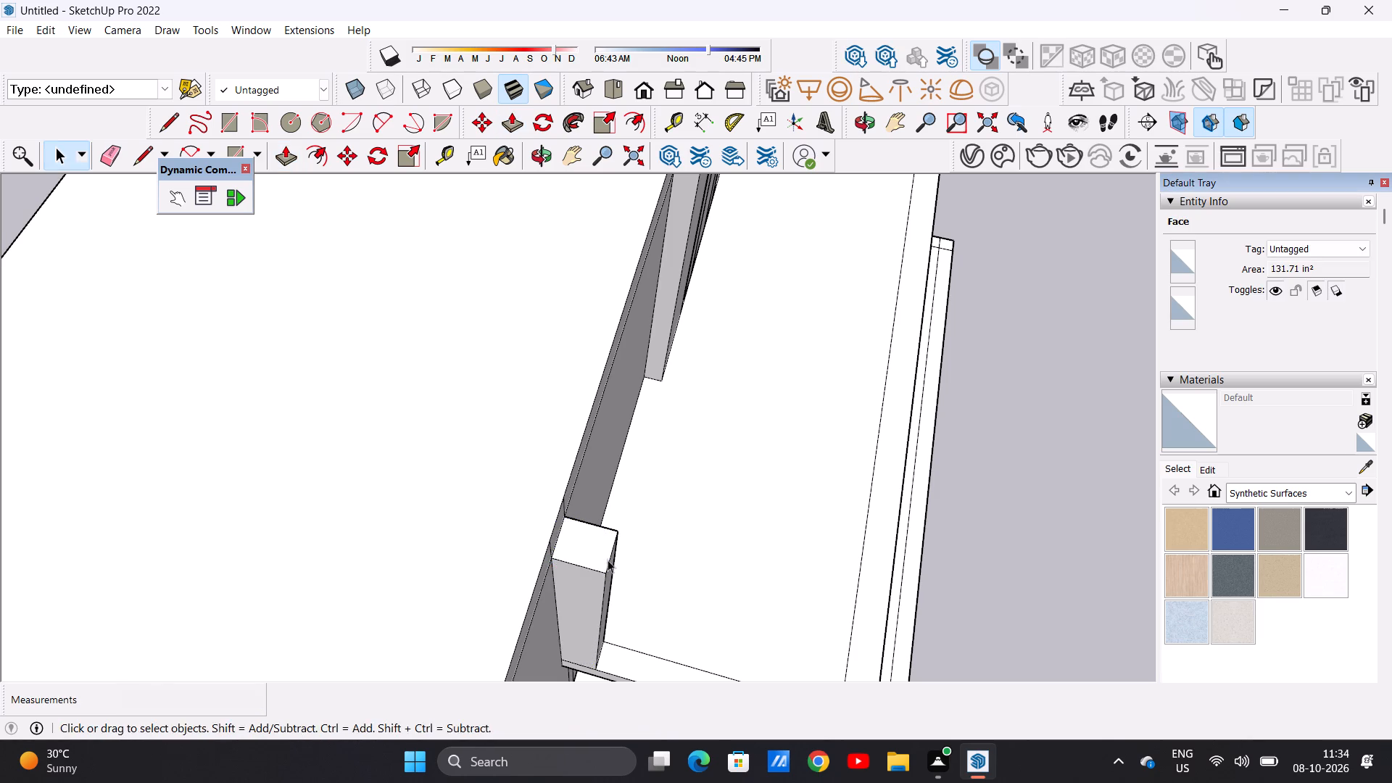
Erase the short dividing edge on the roof fascia above the pilaster's window side, merging the pilaster-width section with the long fascia face.
middle_click_drag(608, 558, 473, 458)
scroll(477, 399, "up", 3)
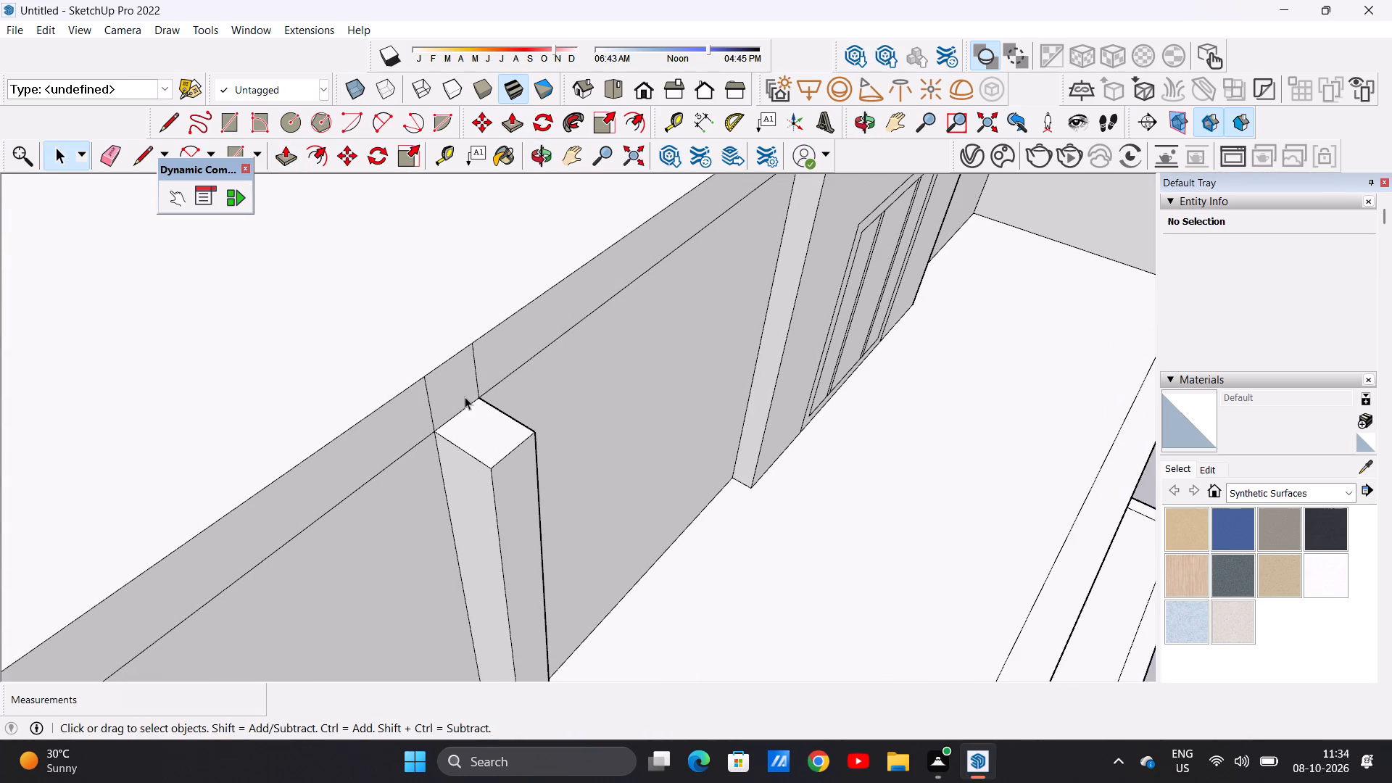
scroll(463, 410, "up", 2)
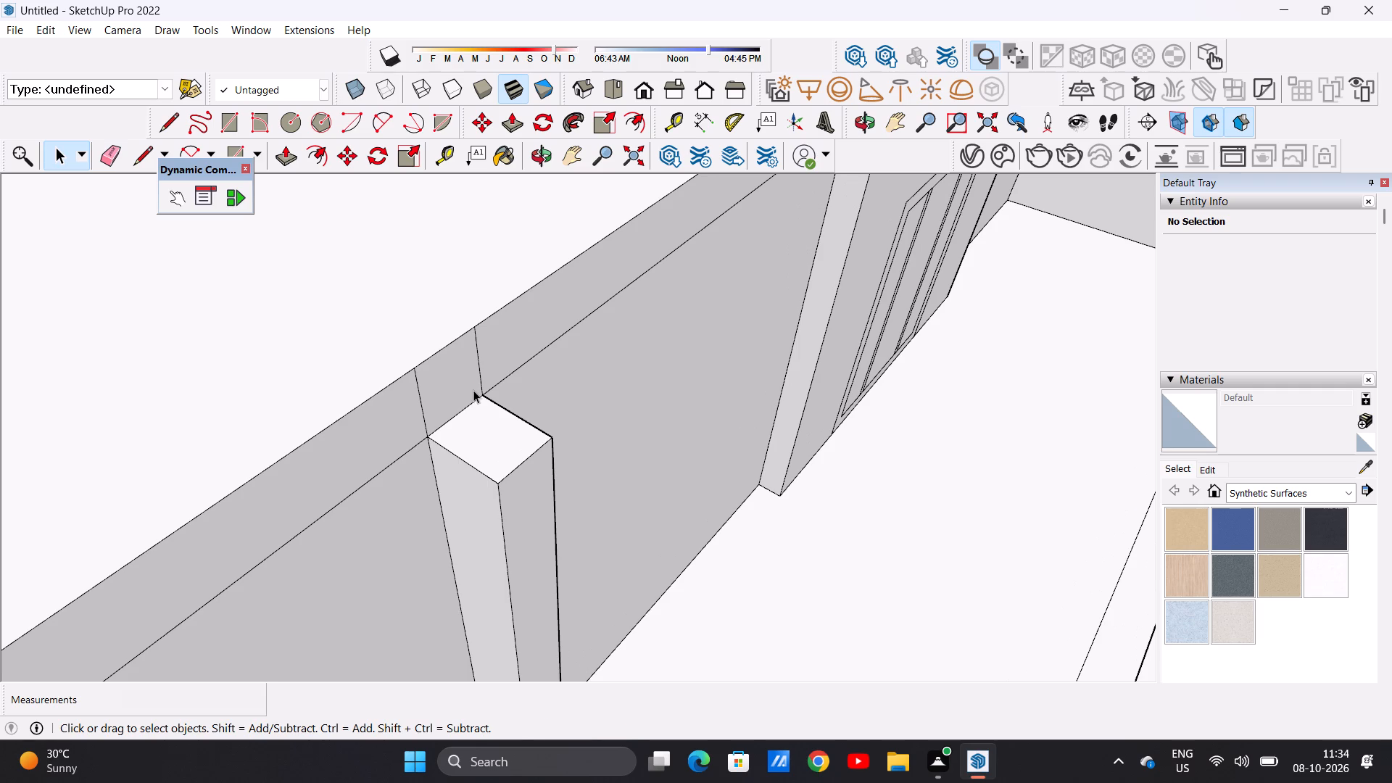
key("e")
left_click_drag(415, 407, 409, 417)
left_click_drag(429, 407, 428, 405)
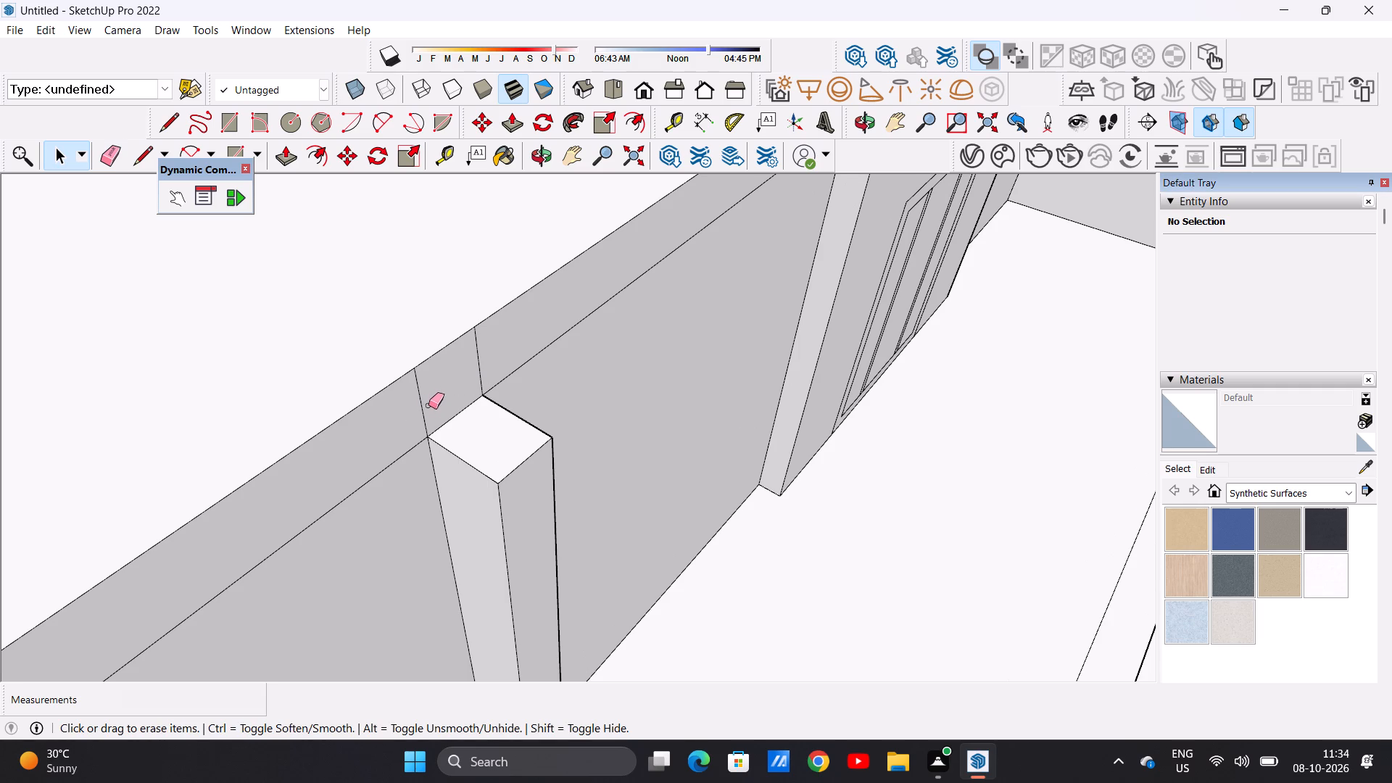
left_click_drag(428, 405, 410, 423)
Push/Pull the merged roof fascia above the window and pilaster outward about 3' 7 7/16" as an overhang.
key("p")
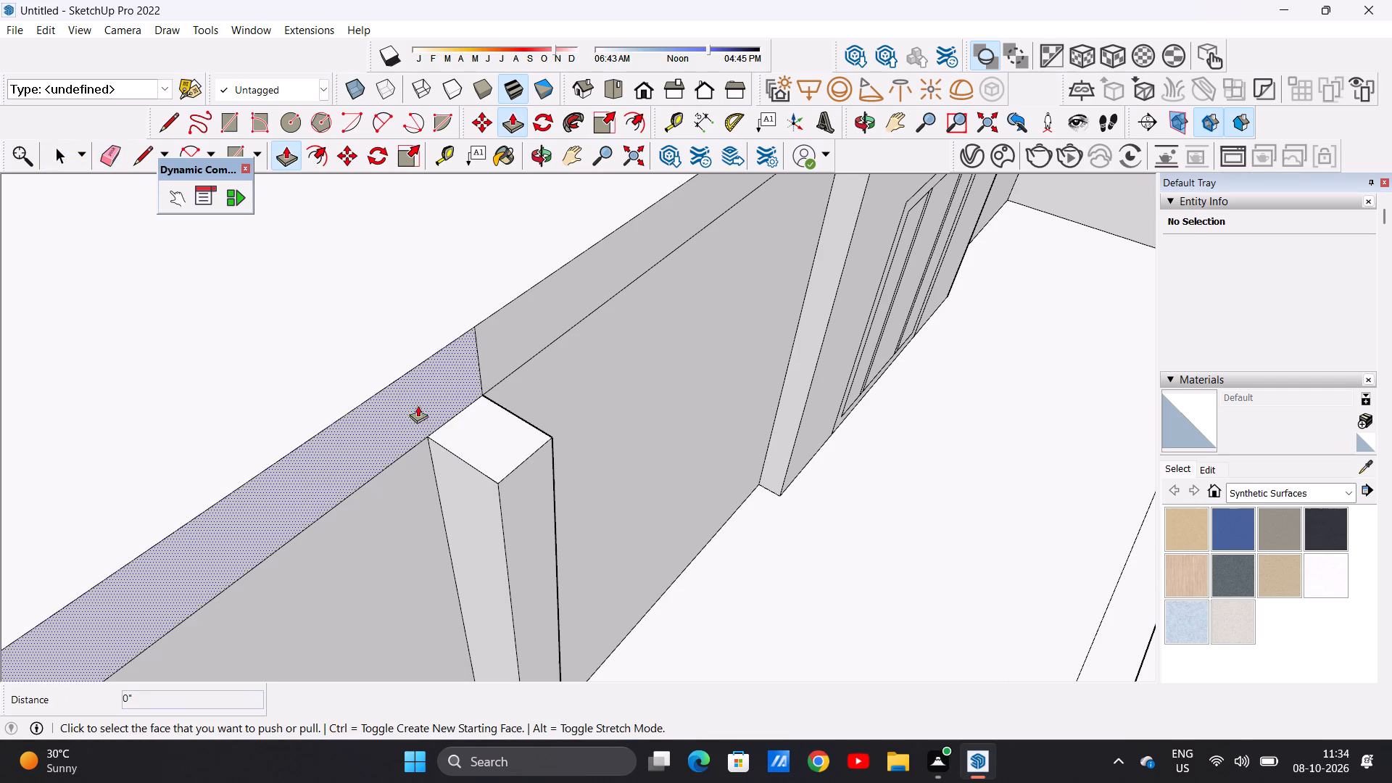
left_click(415, 399)
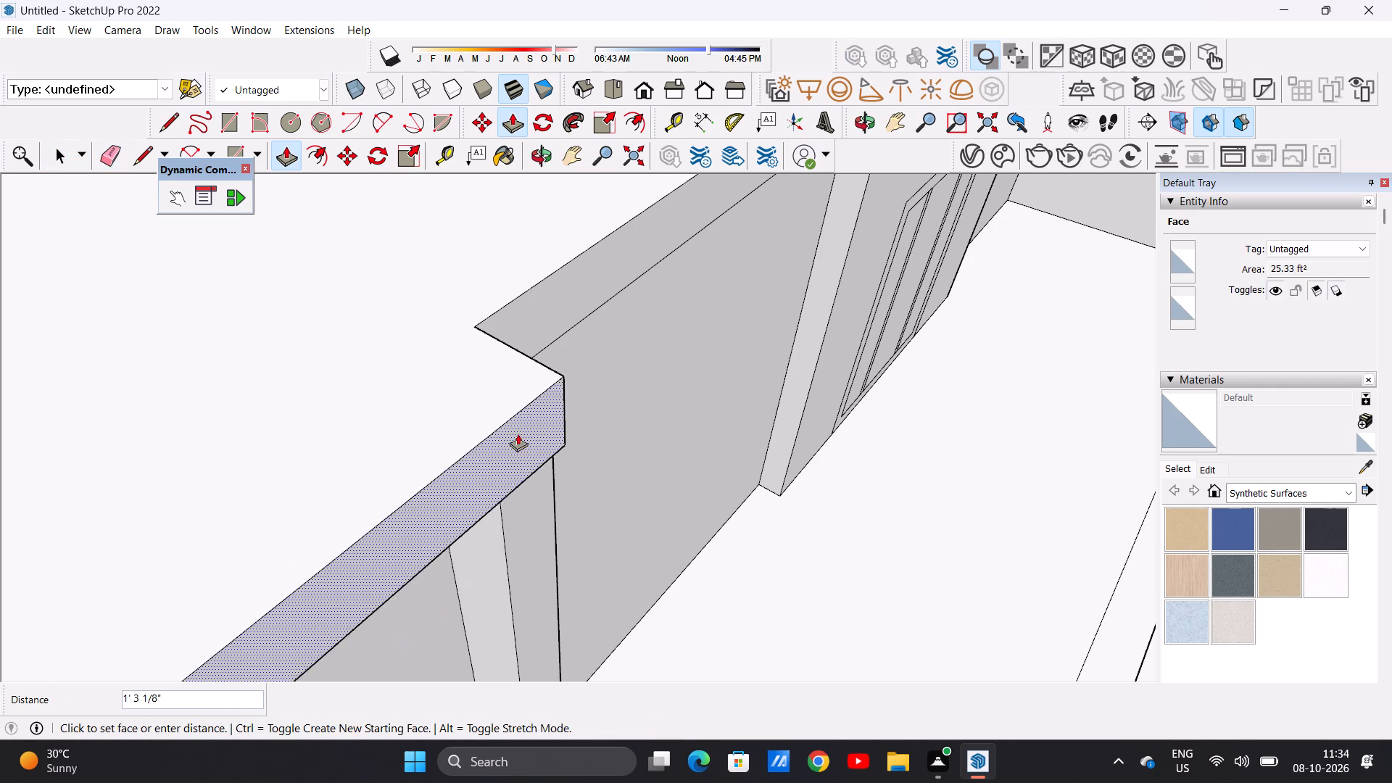
middle_click_drag(518, 431, 392, 372)
middle_click_drag(611, 449, 178, 217)
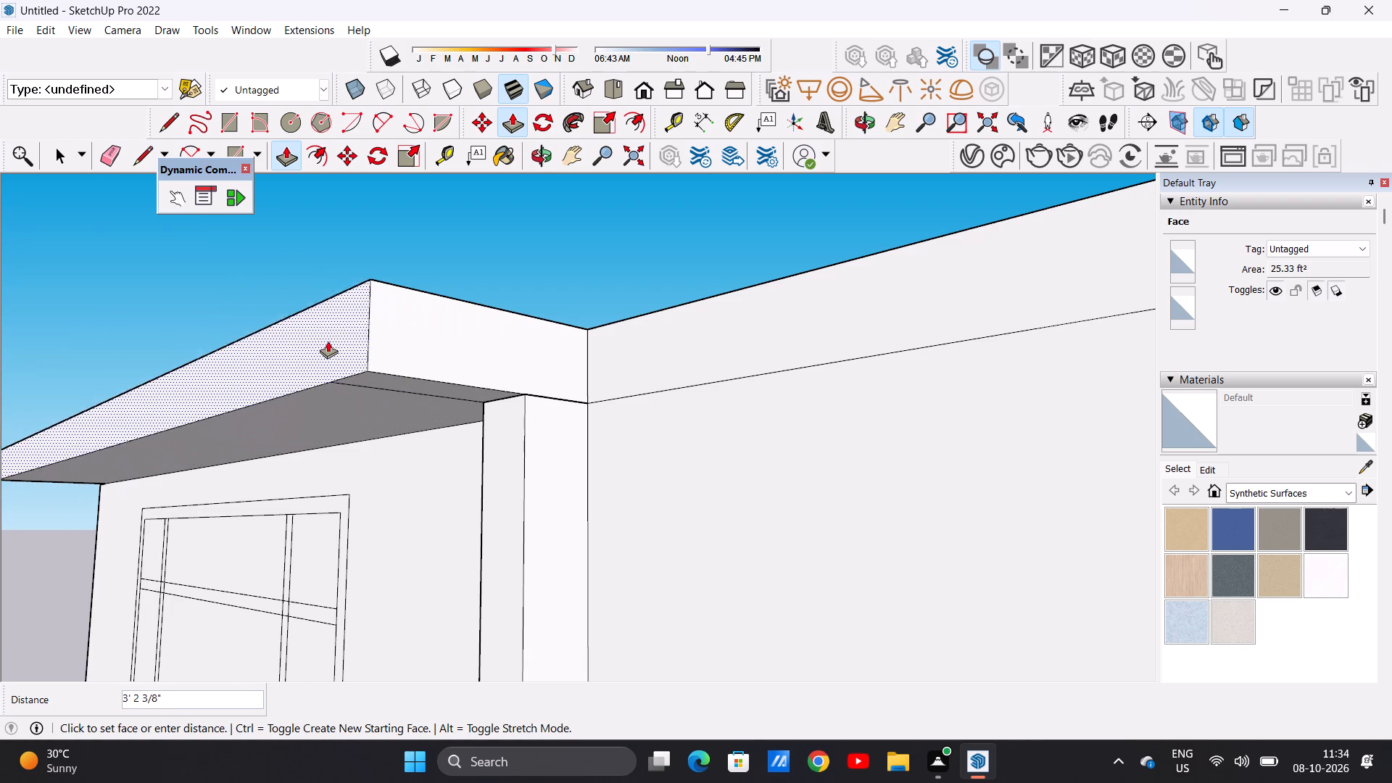
double_click(293, 332)
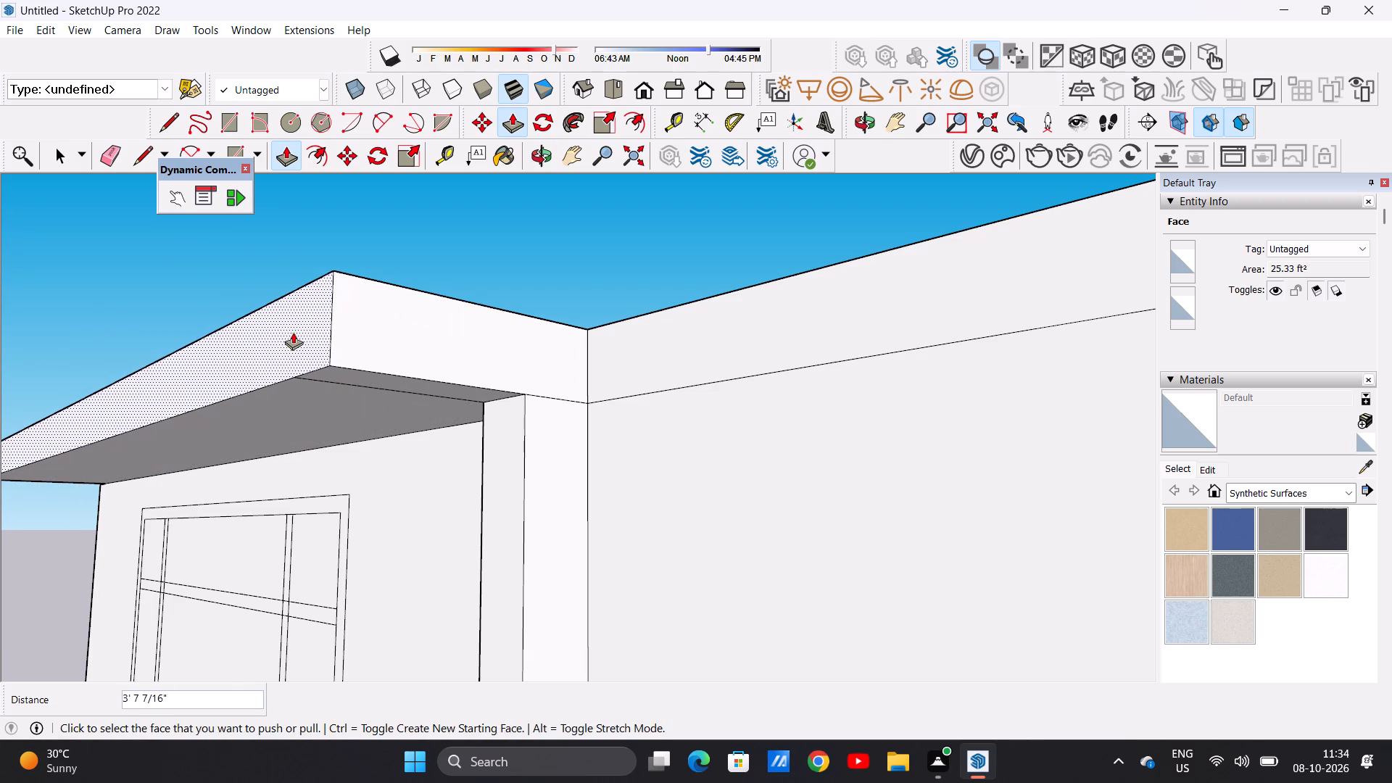
key("space")
Examine the roof overhang and the whole front facade from the front, from below, from above and from the side.
scroll(463, 350, "down", 8)
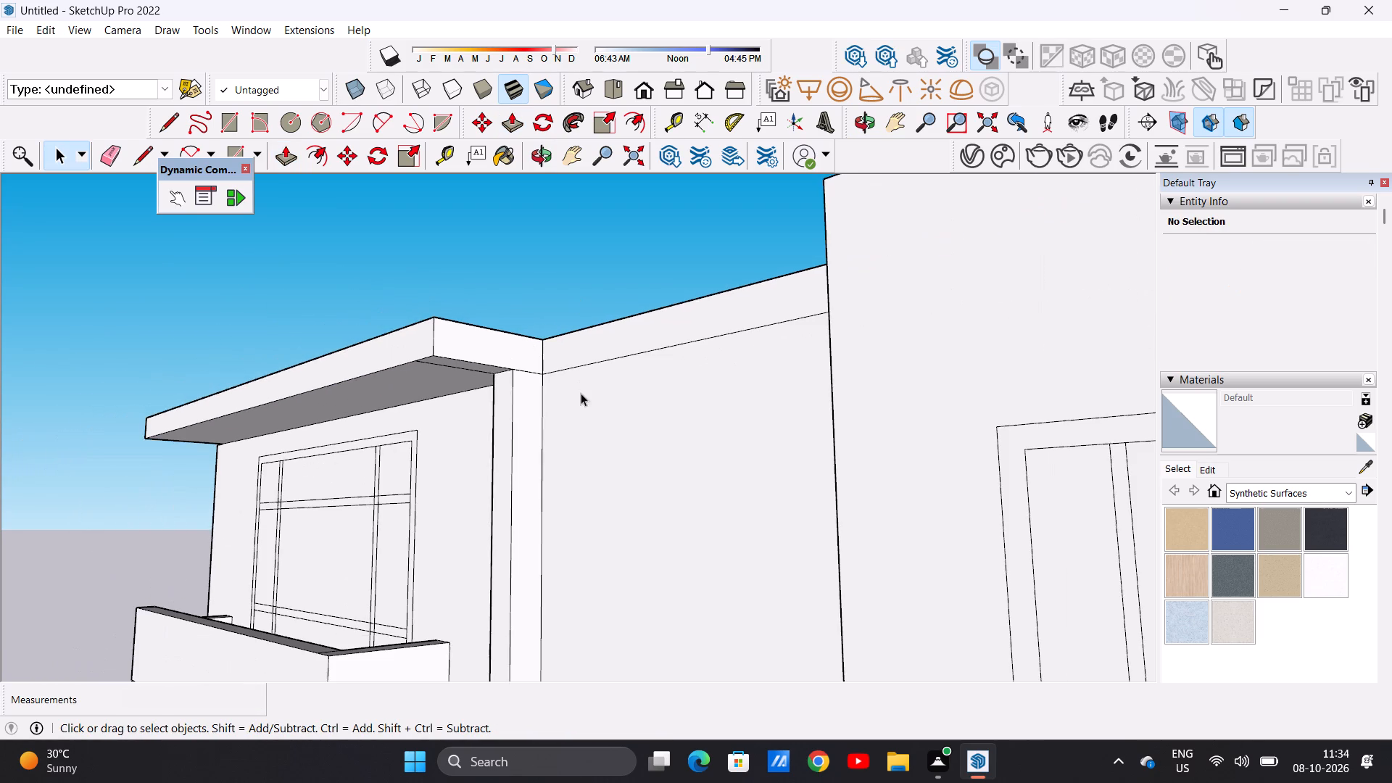
middle_click(384, 496)
middle_click(383, 499)
middle_click_drag(386, 505, 531, 623)
middle_click_drag(531, 623, 691, 527)
scroll(615, 526, "down", 2)
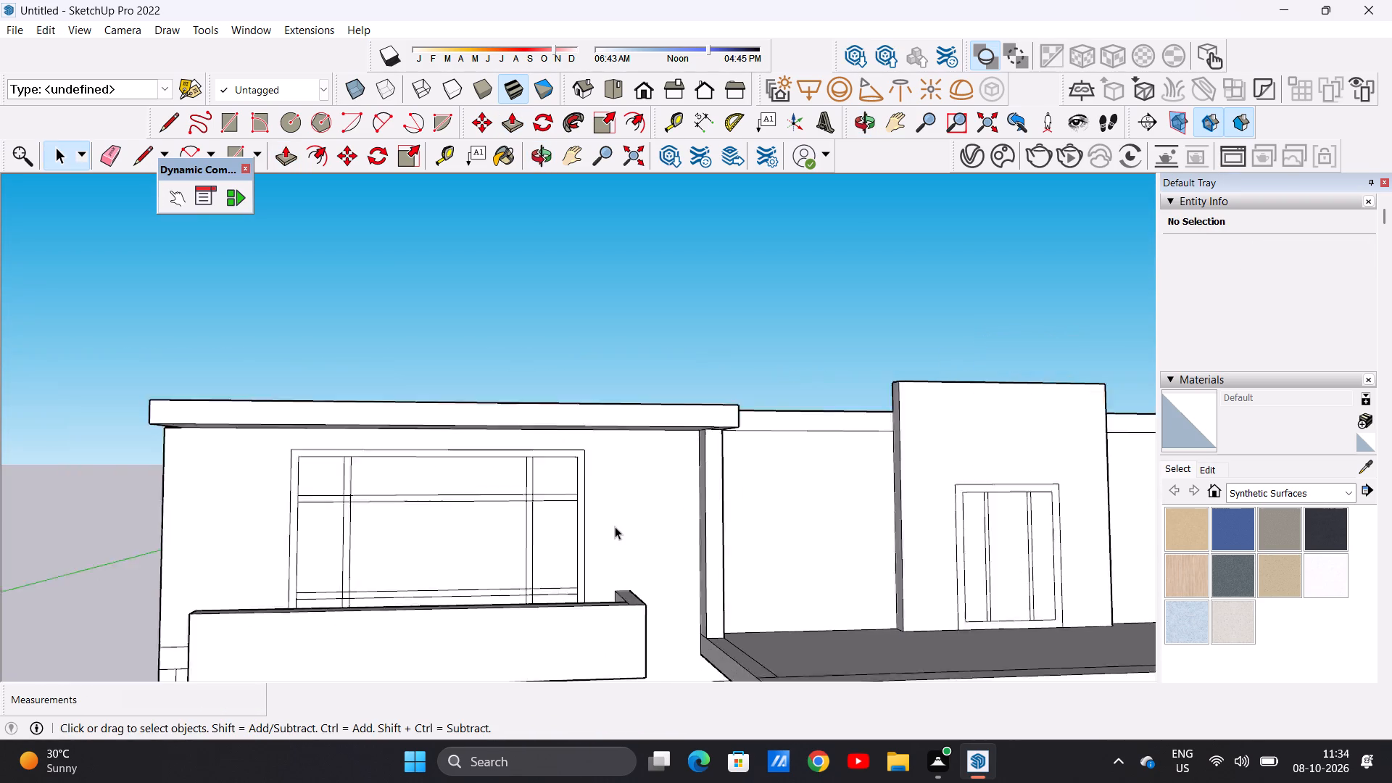
scroll(615, 526, "down", 7)
middle_click_drag(623, 519, 615, 516)
middle_click_drag(615, 515, 604, 608)
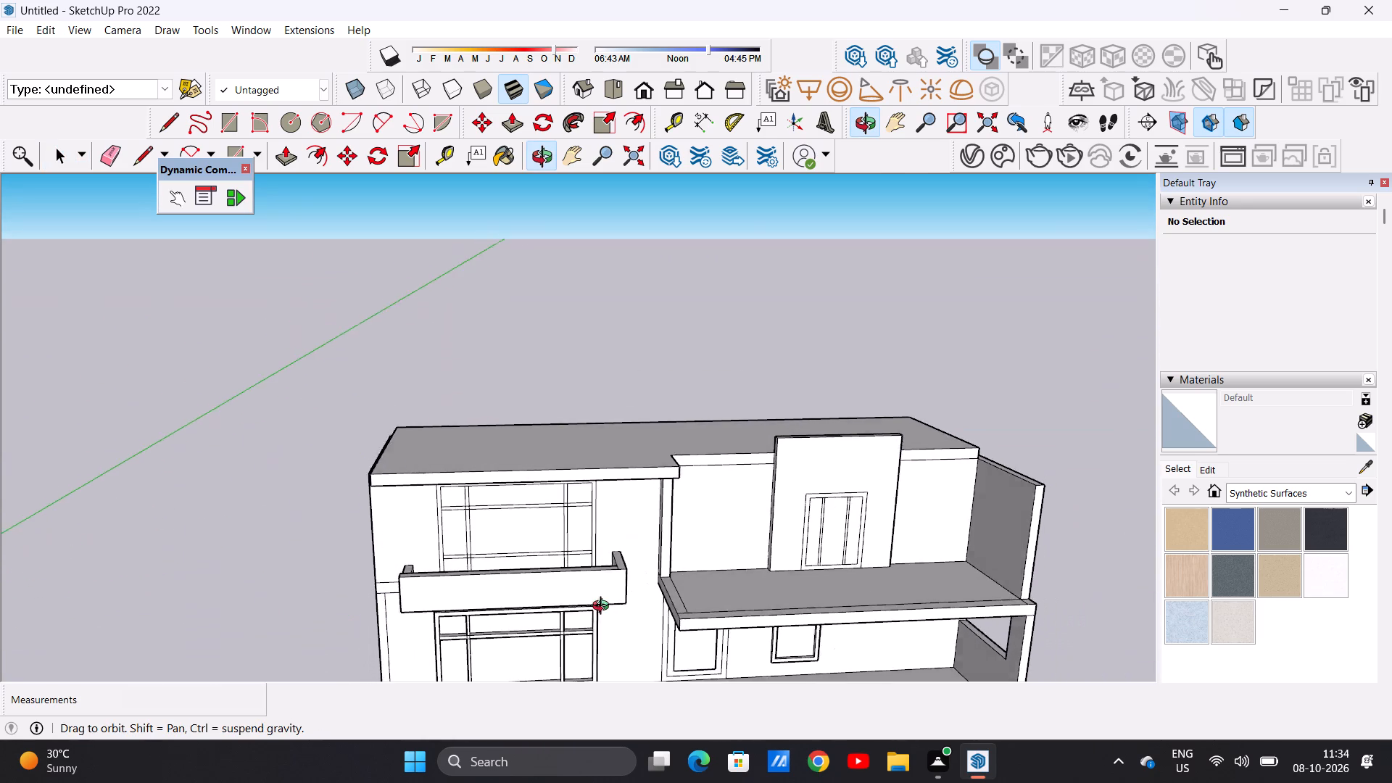
middle_click_drag(604, 608, 577, 582)
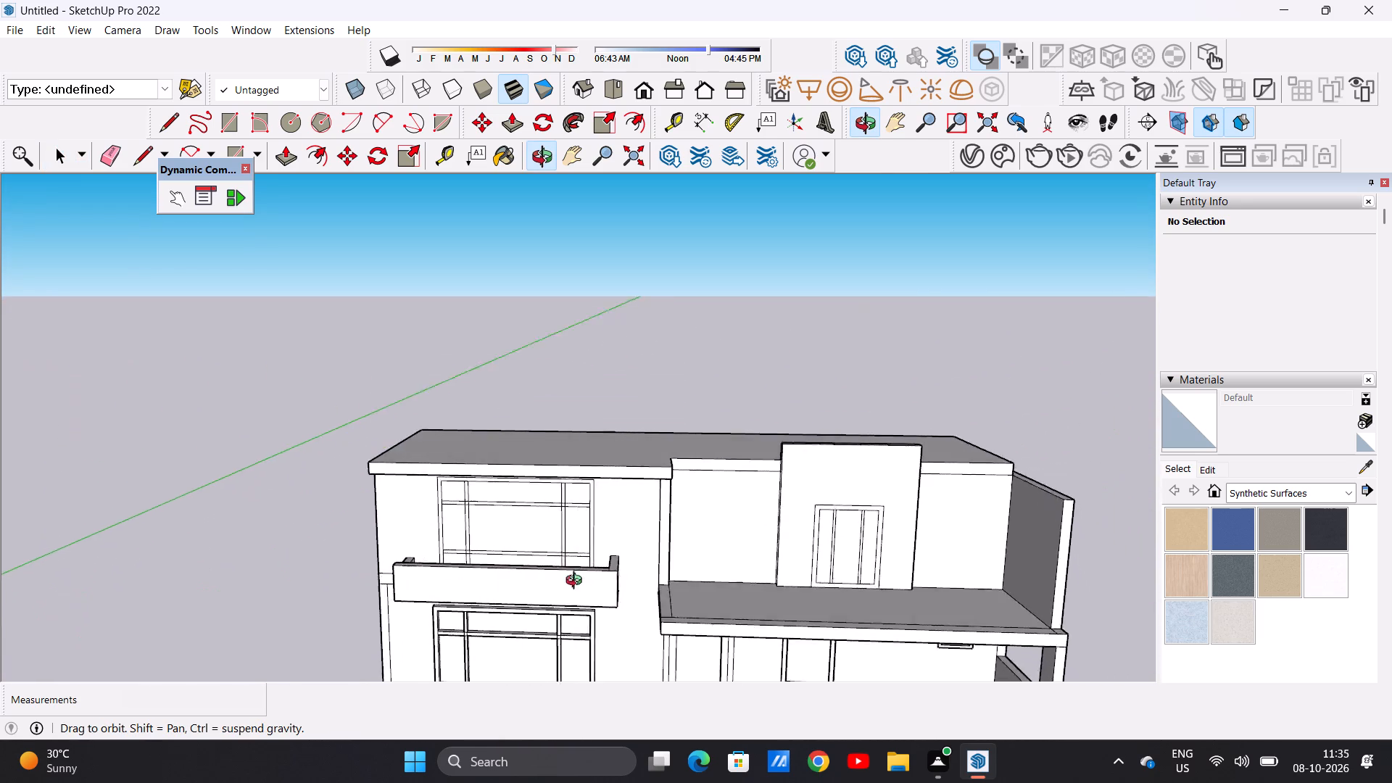
middle_click_drag(577, 582, 615, 567)
scroll(550, 542, "down", 2)
scroll(557, 547, "up", 1)
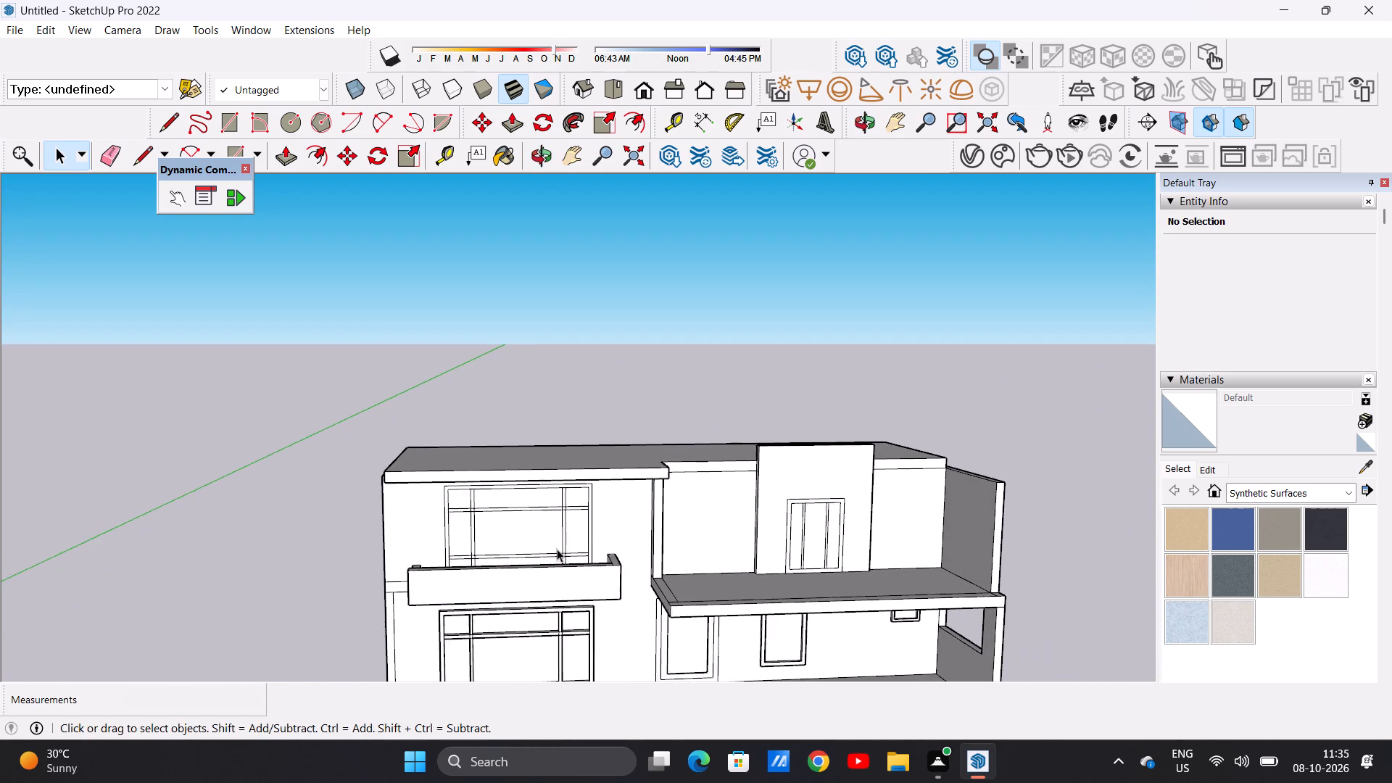
scroll(557, 549, "up", 1)
scroll(555, 550, "down", 1)
middle_click_drag(397, 539, 352, 380)
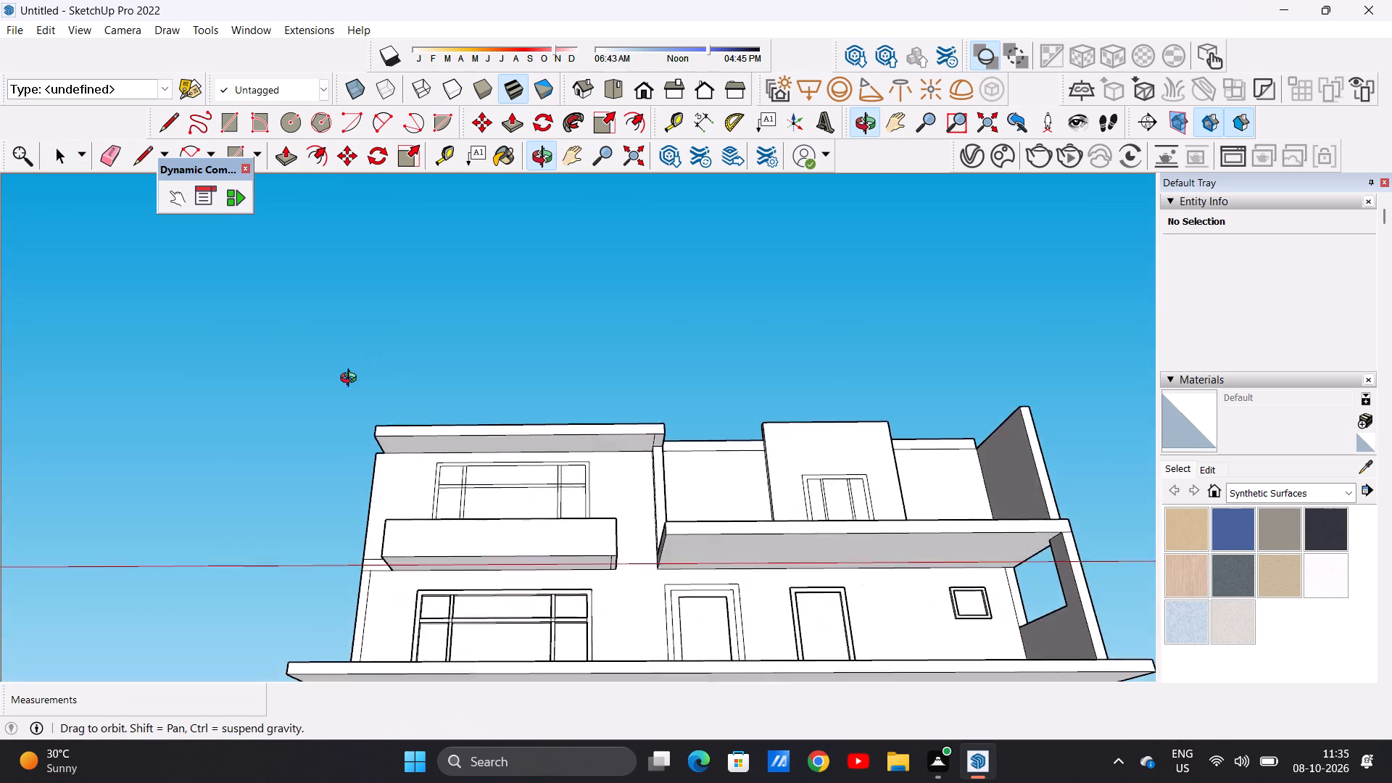
middle_click_drag(352, 380, 370, 555)
scroll(473, 482, "down", 3)
scroll(460, 471, "up", 1)
scroll(455, 470, "down", 1)
scroll(573, 511, "down", 5)
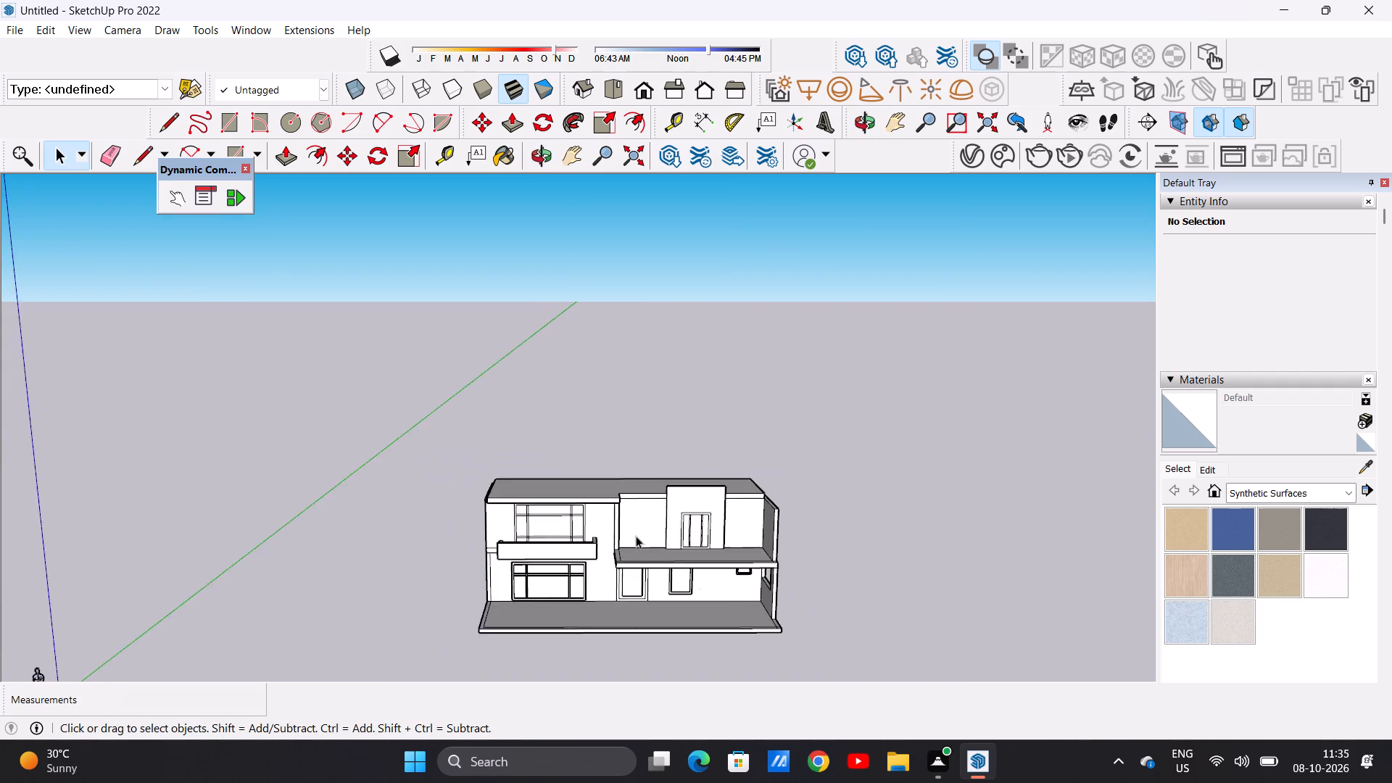
scroll(639, 502, "up", 1)
scroll(641, 529, "down", 2)
scroll(688, 626, "up", 4)
scroll(617, 571, "up", 2)
scroll(747, 713, "up", 1)
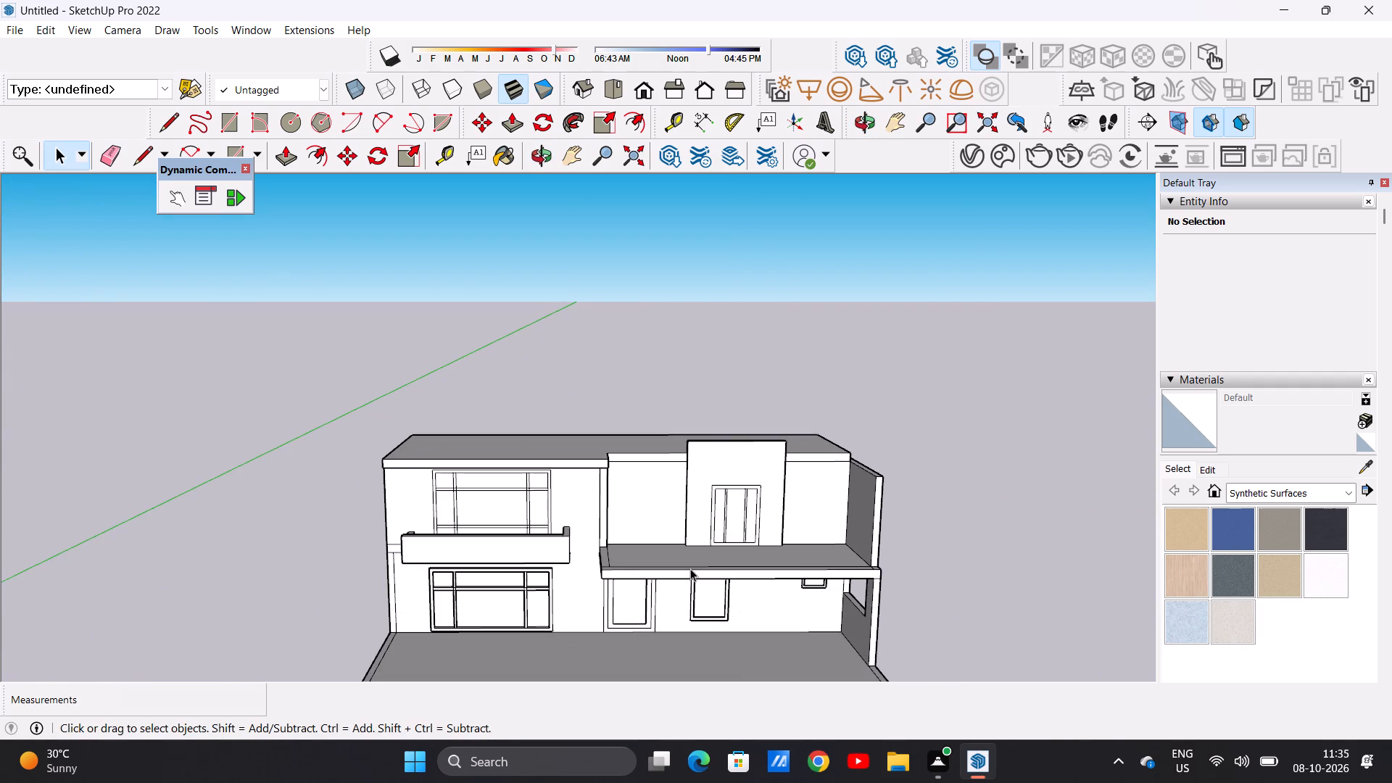
middle_click_drag(690, 568, 576, 464)
middle_click_drag(535, 415, 918, 520)
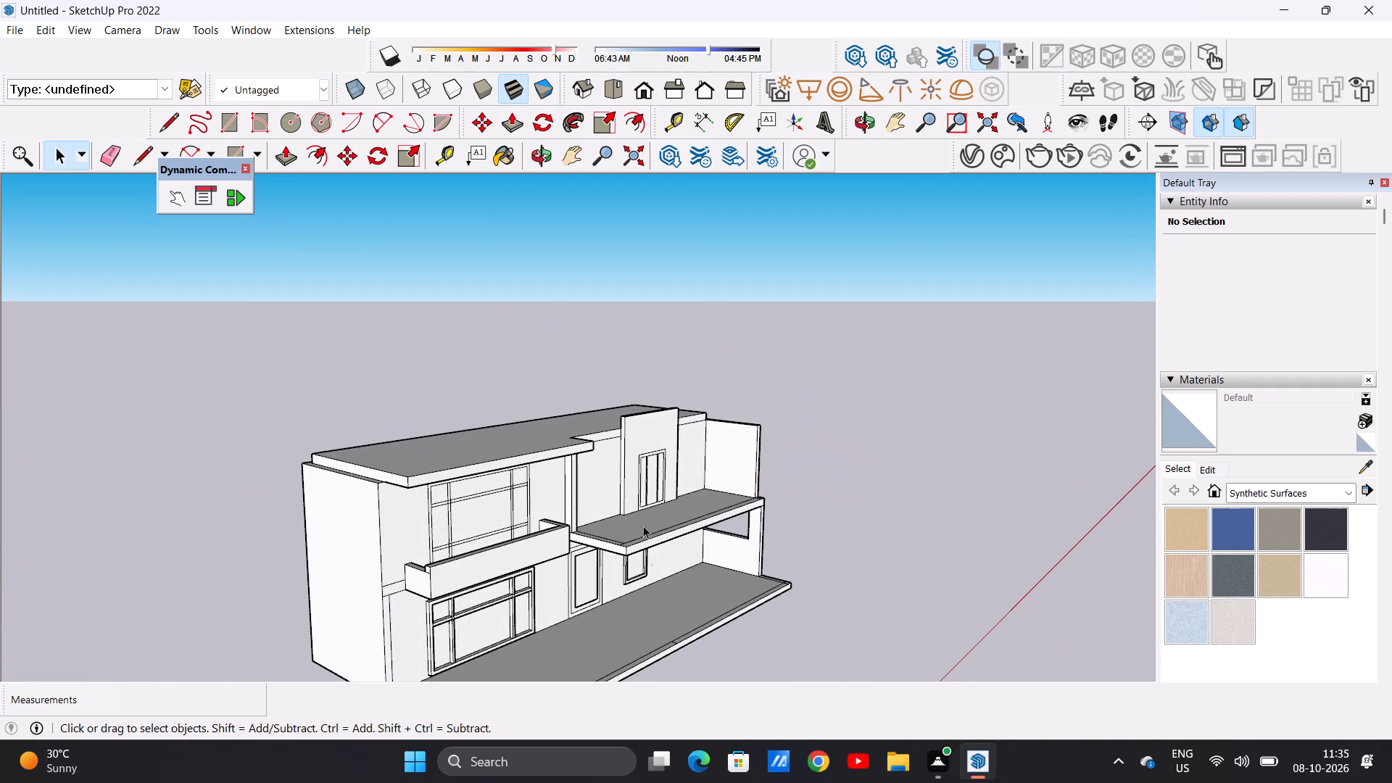
middle_click_drag(770, 537, 536, 579)
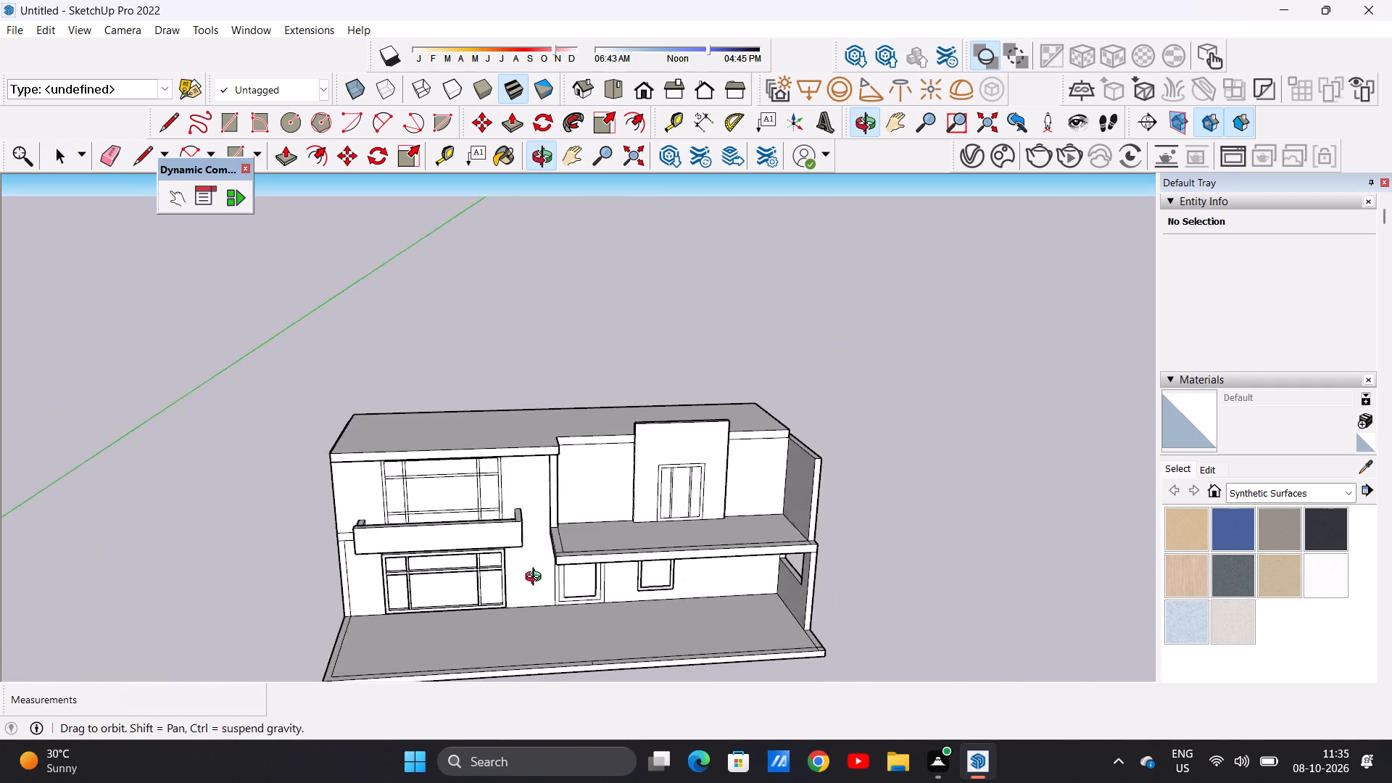
middle_click_drag(536, 579, 562, 531)
middle_click_drag(494, 500, 460, 499)
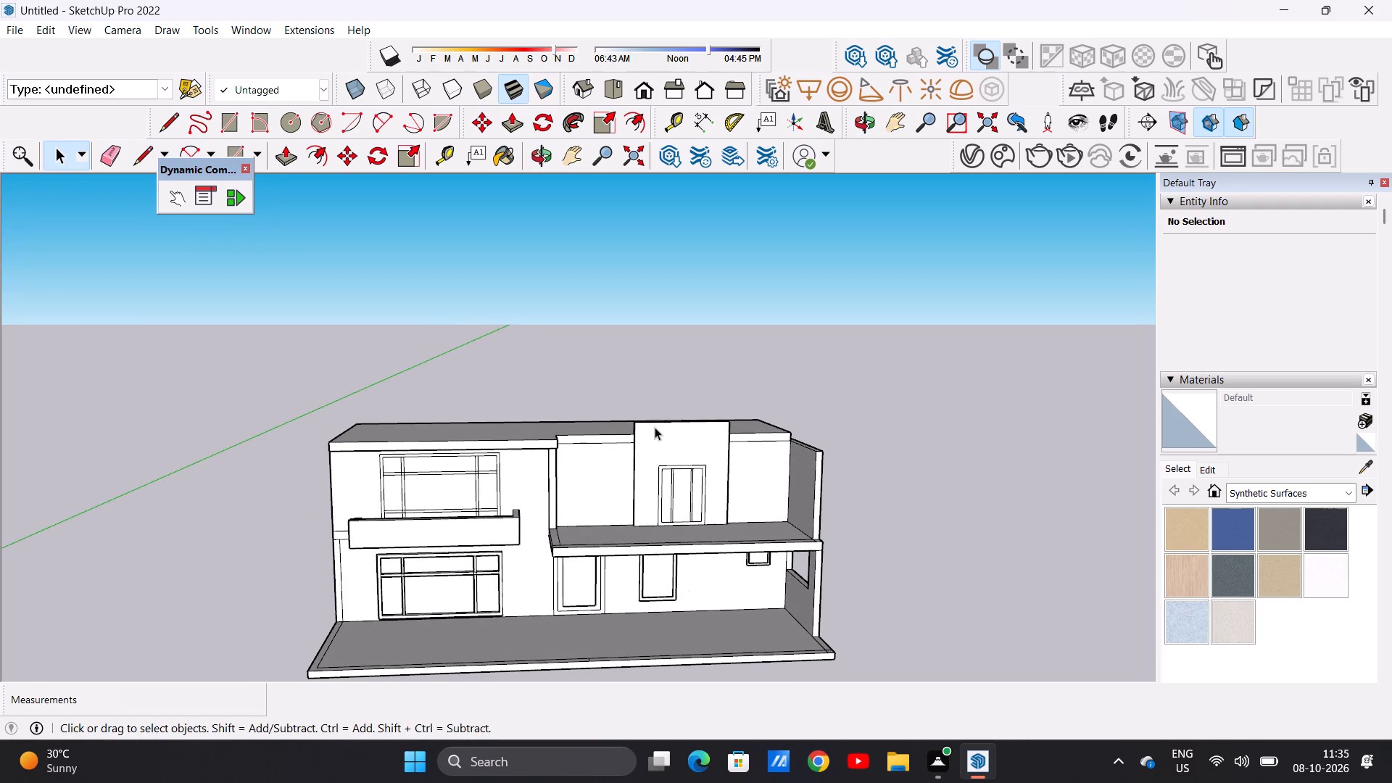
scroll(655, 426, "up", 5)
scroll(593, 451, "up", 3)
middle_click_drag(547, 496, 527, 400)
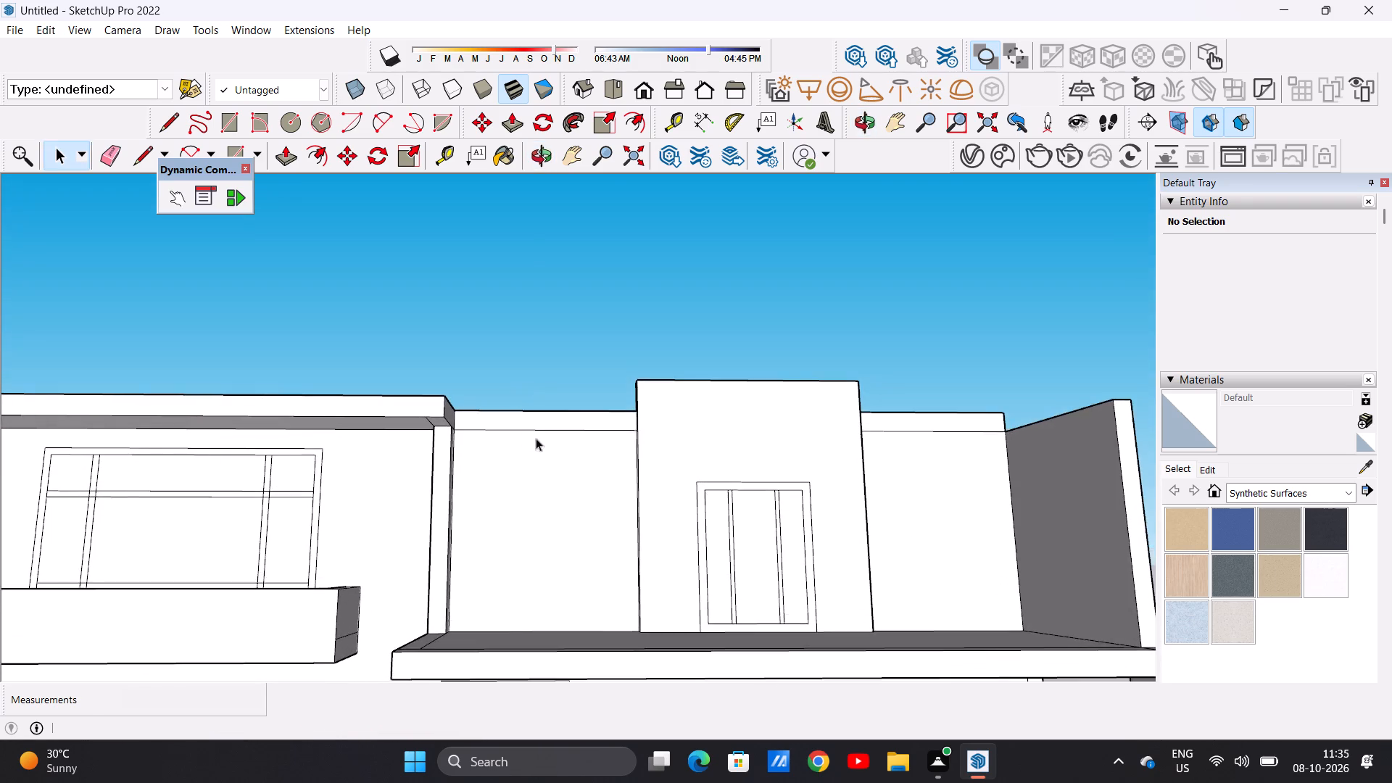
middle_click_drag(536, 440, 564, 593)
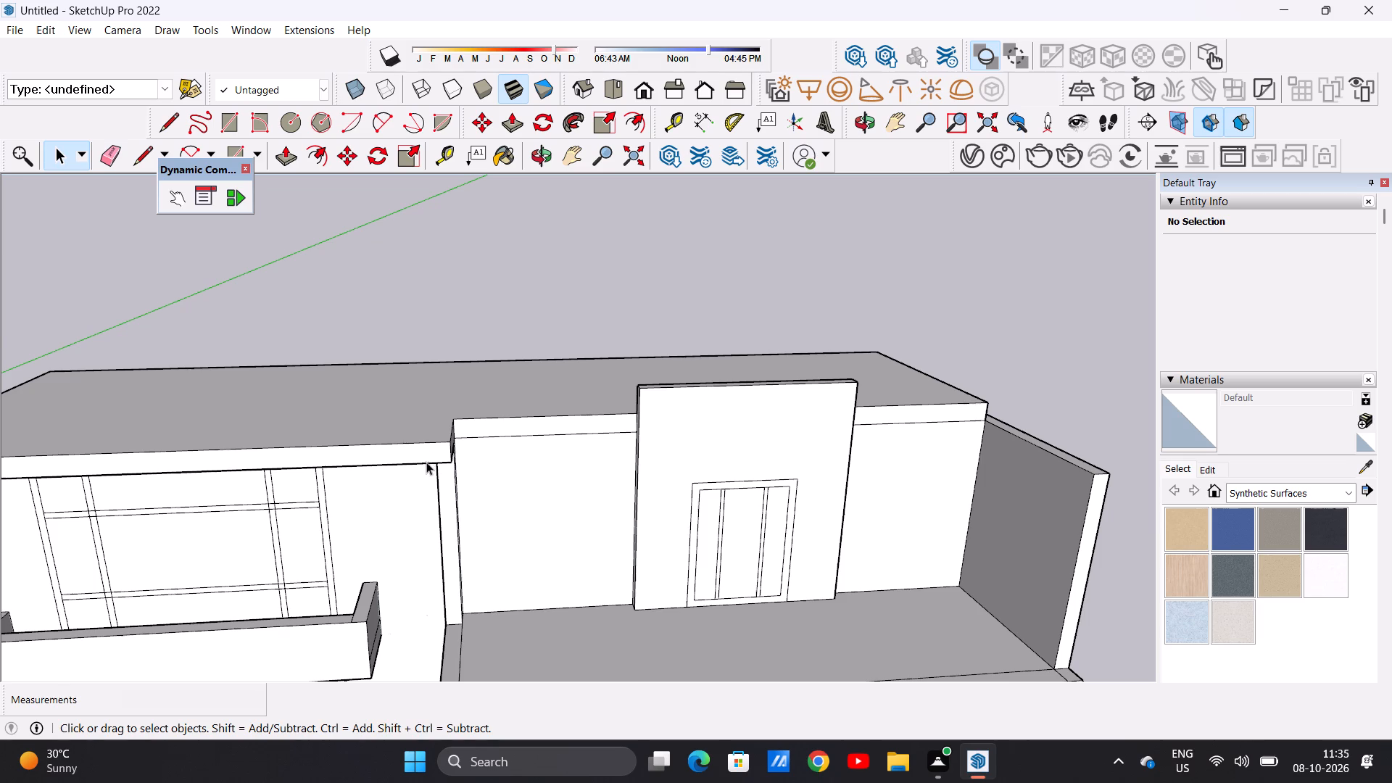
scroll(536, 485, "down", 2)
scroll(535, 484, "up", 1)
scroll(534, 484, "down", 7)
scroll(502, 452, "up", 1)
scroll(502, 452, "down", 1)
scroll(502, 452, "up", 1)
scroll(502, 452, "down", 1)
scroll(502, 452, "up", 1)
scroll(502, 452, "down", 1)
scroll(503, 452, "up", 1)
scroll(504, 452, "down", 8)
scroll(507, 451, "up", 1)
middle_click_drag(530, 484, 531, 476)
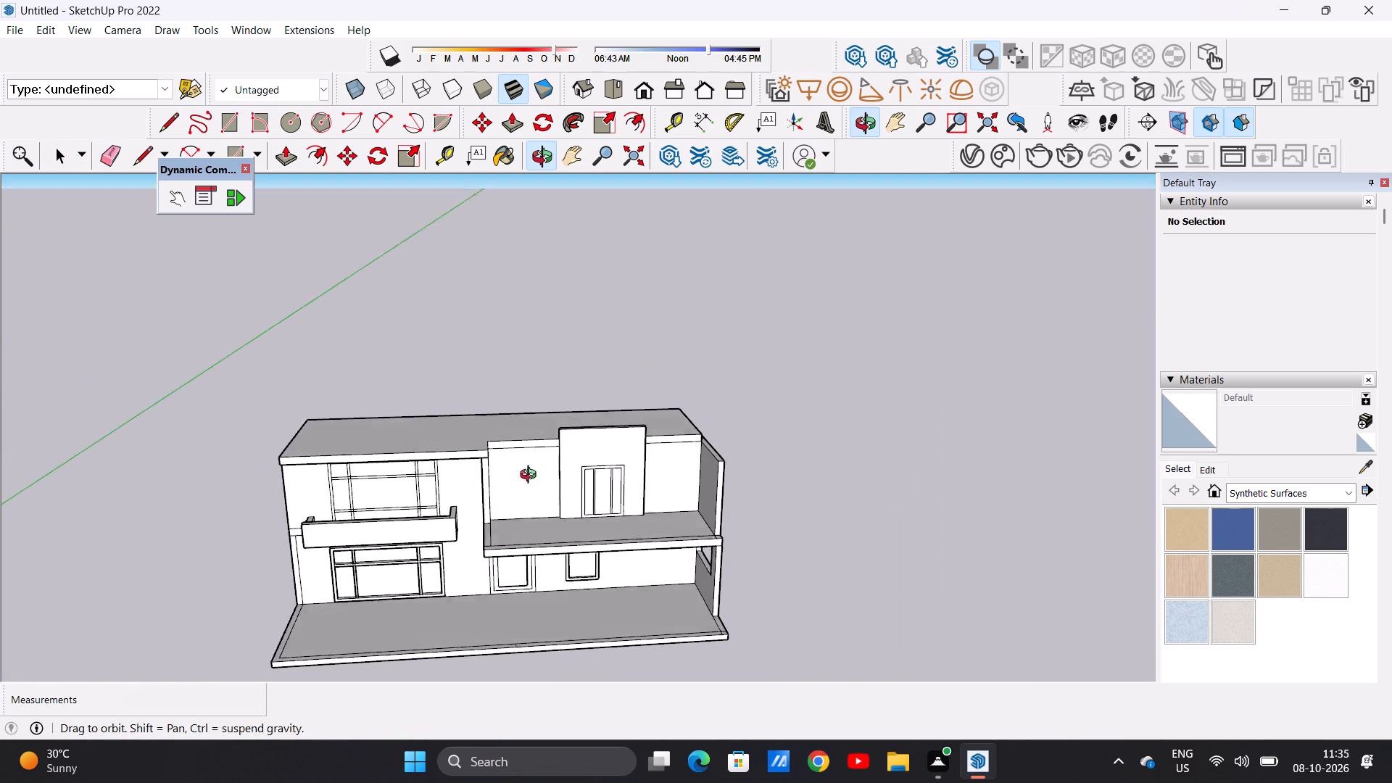
Examine the front facade, roof overhang, balcony and terrace from the front, from above and from both sides.
middle_click_drag(531, 476, 581, 483)
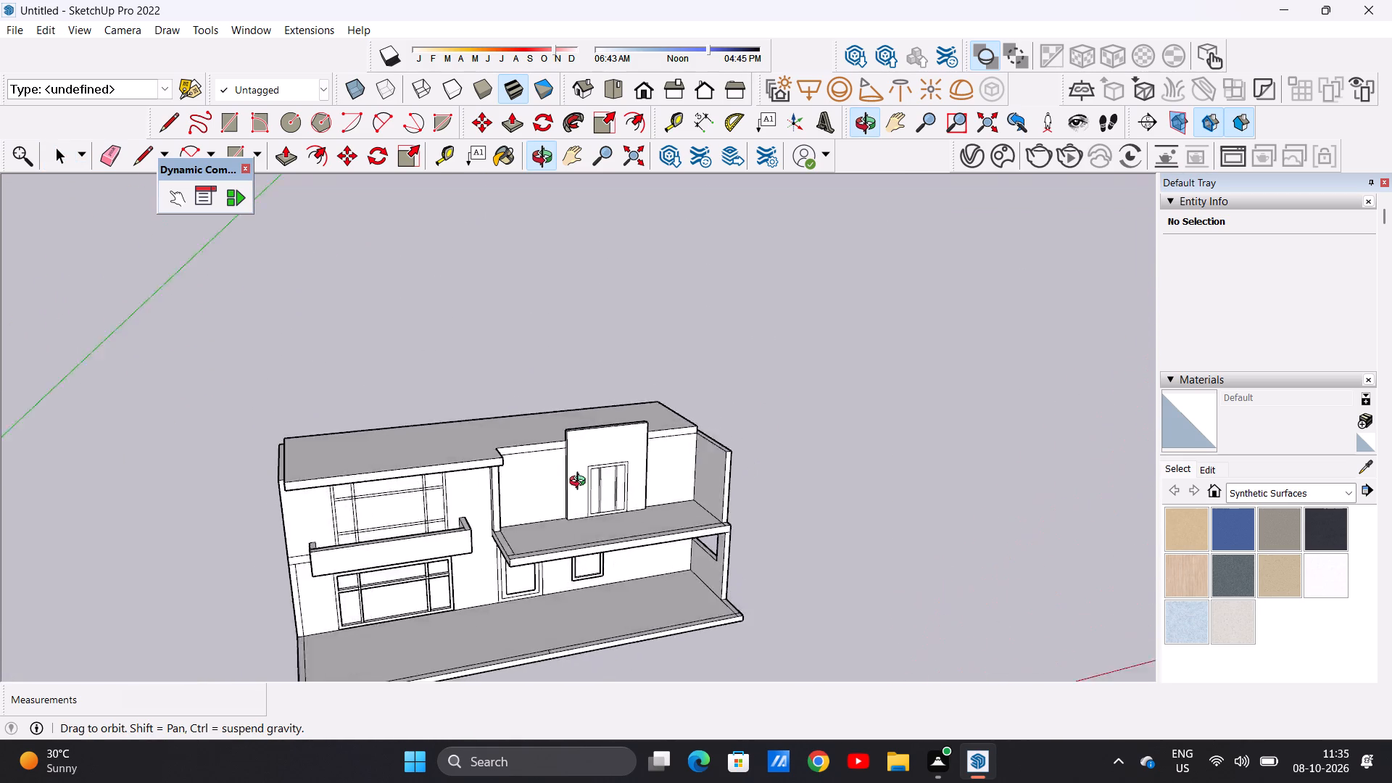
middle_click_drag(581, 483, 716, 438)
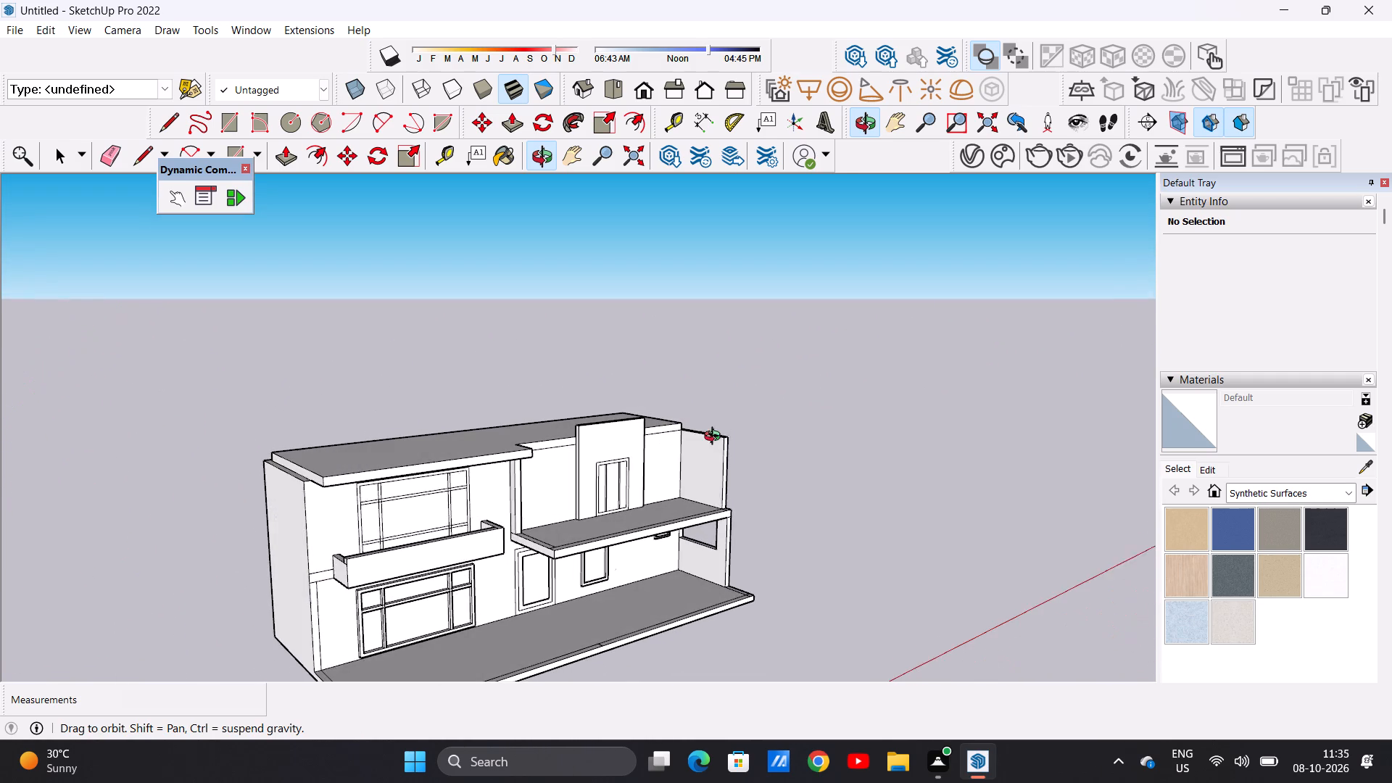
middle_click_drag(716, 438, 727, 434)
scroll(549, 516, "up", 13)
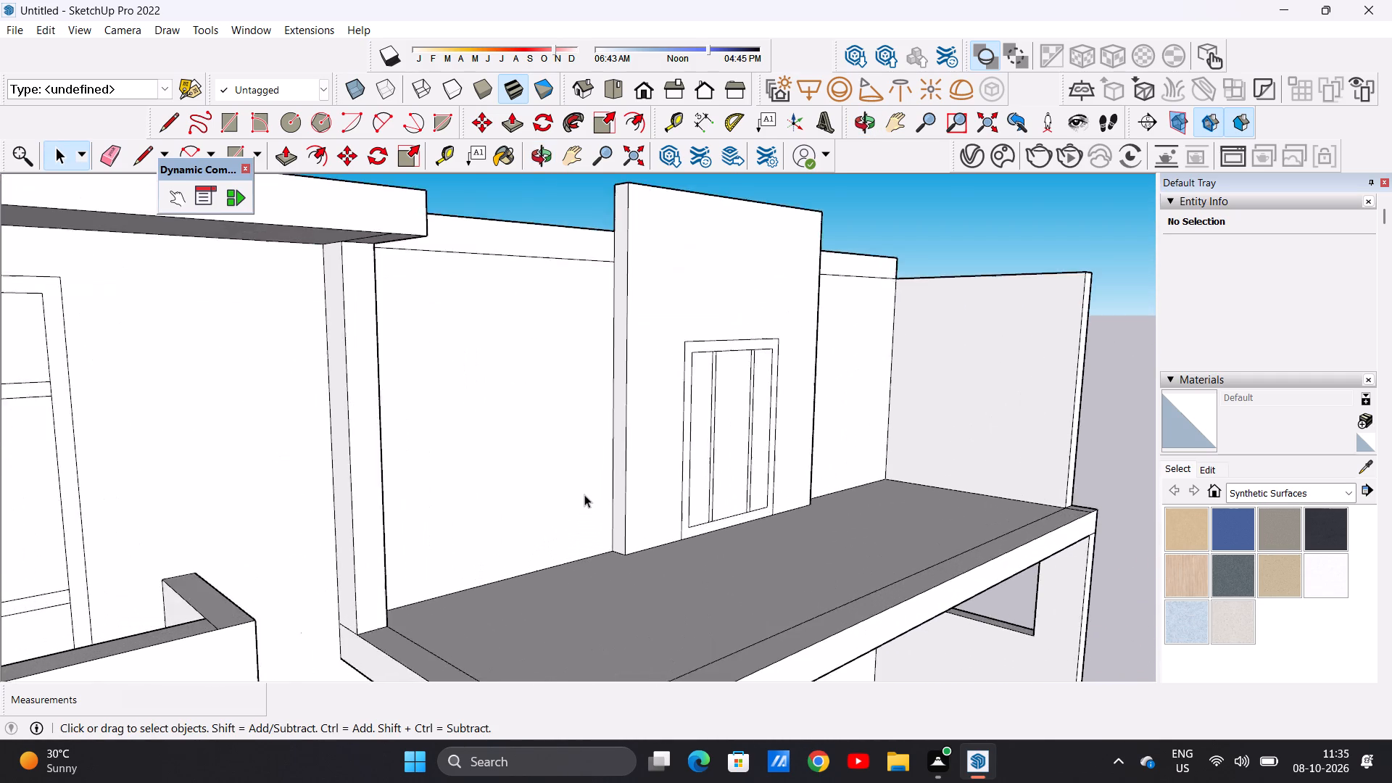
scroll(584, 493, "down", 14)
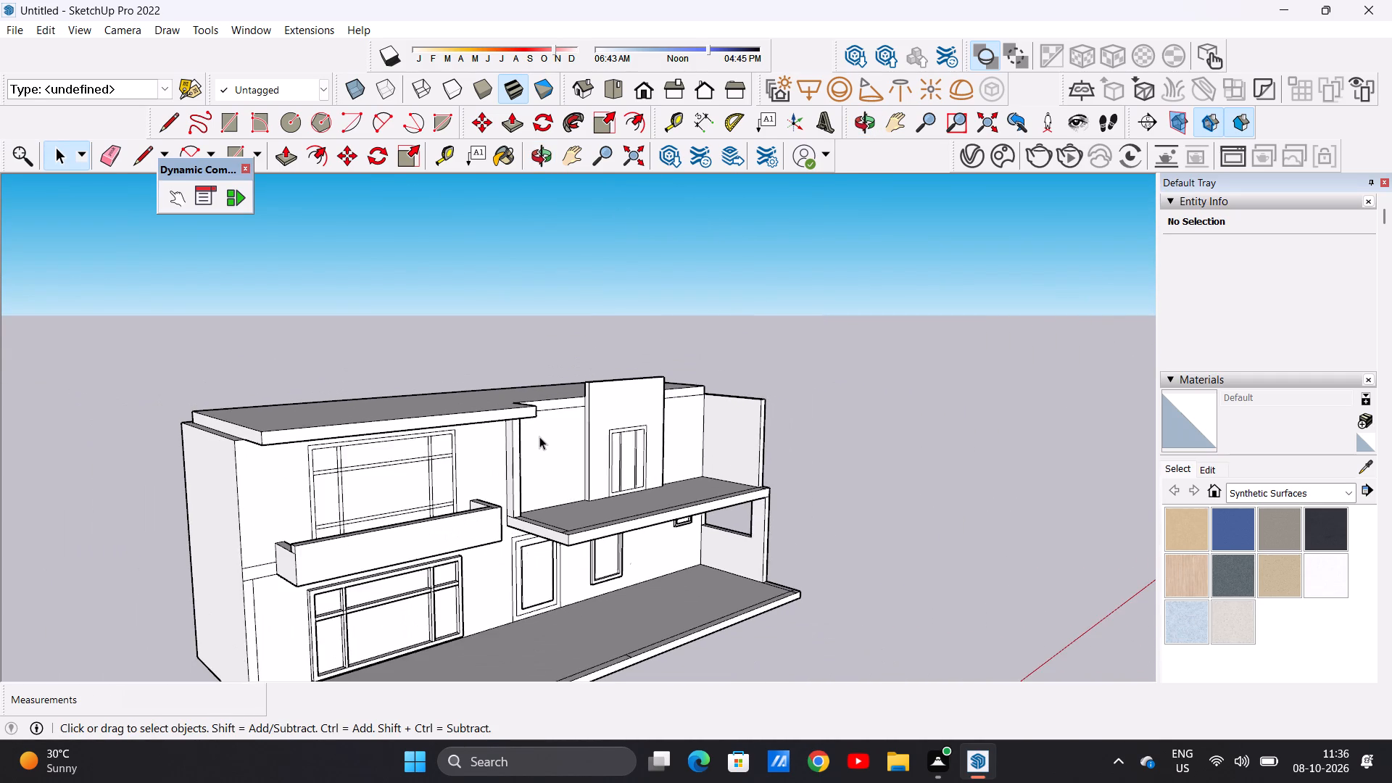
middle_click_drag(539, 436, 376, 442)
middle_click_drag(370, 442, 360, 442)
middle_click_drag(353, 442, 253, 424)
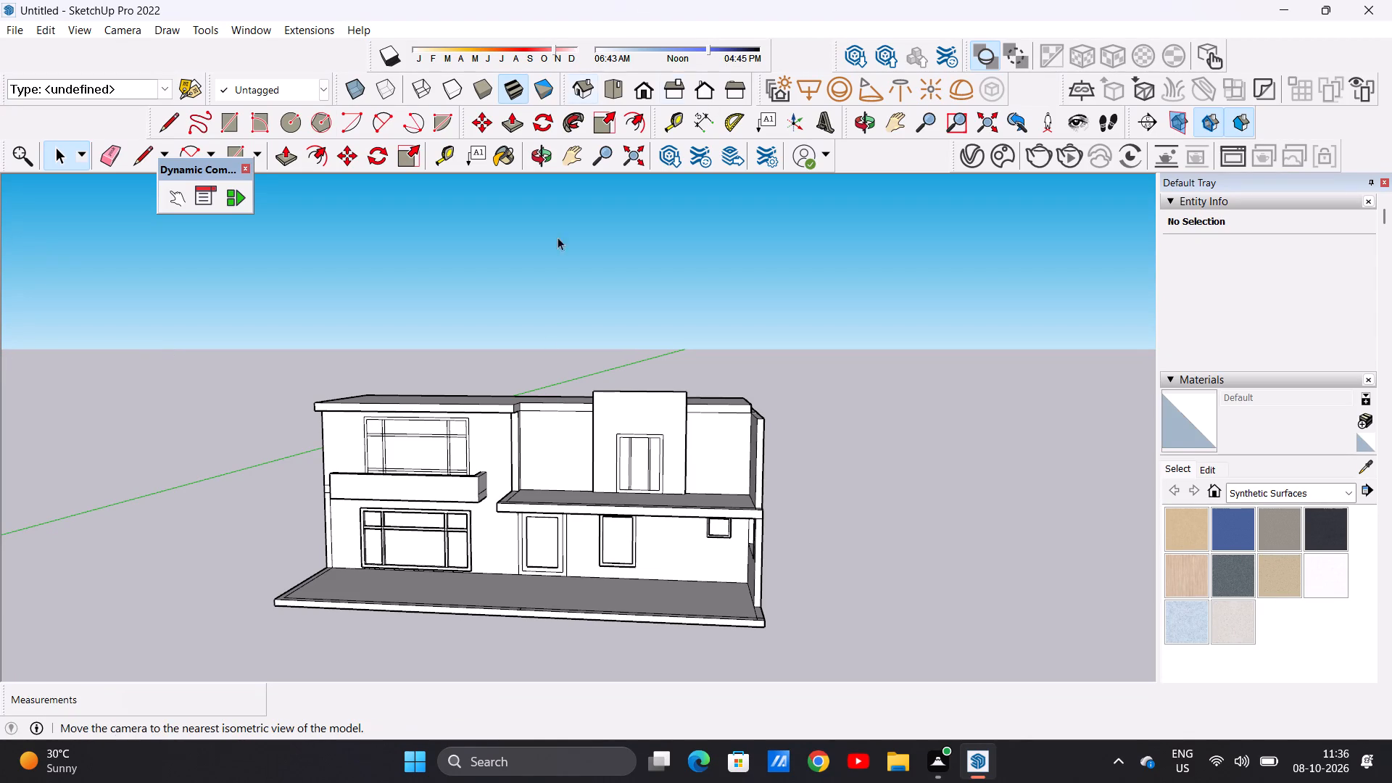
scroll(436, 555, "up", 6)
scroll(442, 452, "up", 8)
scroll(478, 460, "down", 1)
scroll(478, 460, "up", 1)
scroll(478, 457, "down", 1)
scroll(478, 457, "up", 1)
scroll(478, 457, "down", 1)
scroll(478, 457, "up", 1)
scroll(478, 457, "down", 4)
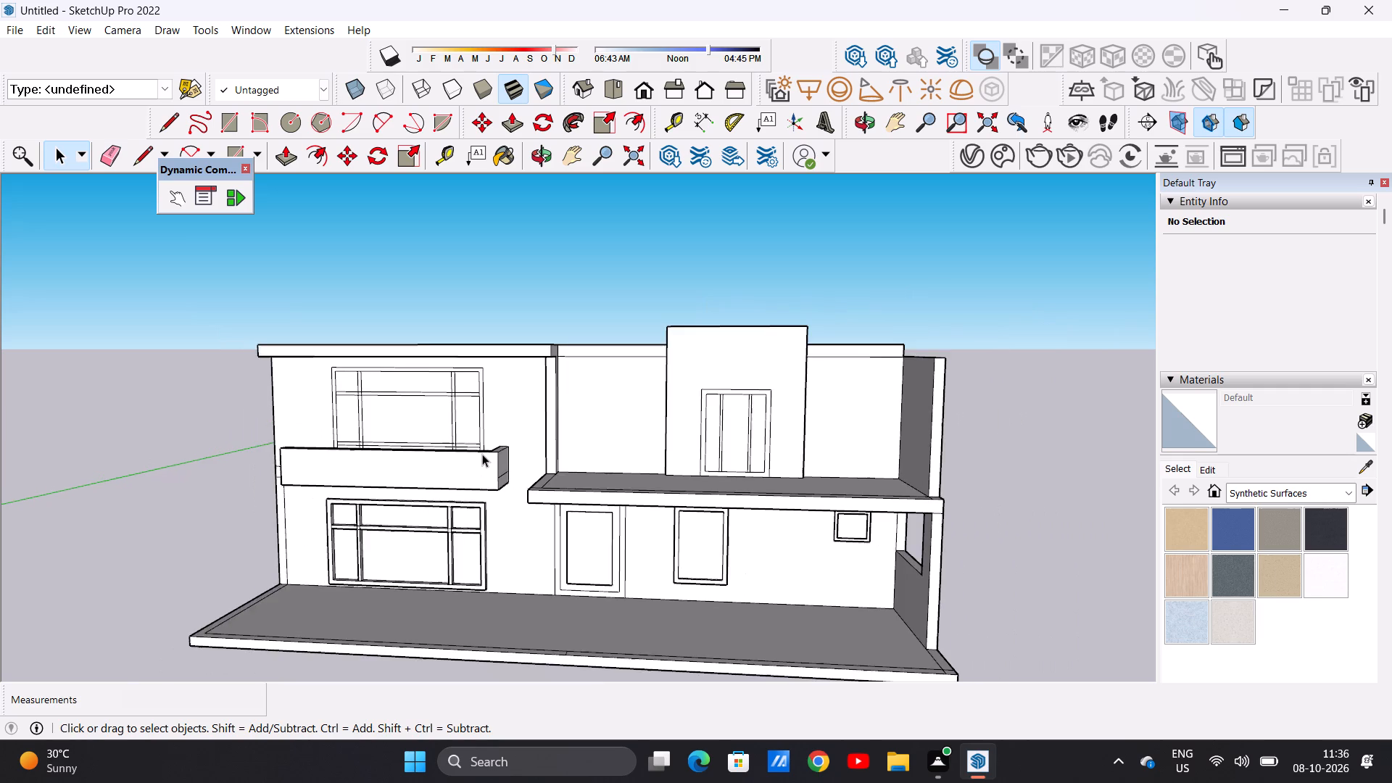
scroll(484, 452, "down", 2)
middle_click_drag(499, 447, 714, 459)
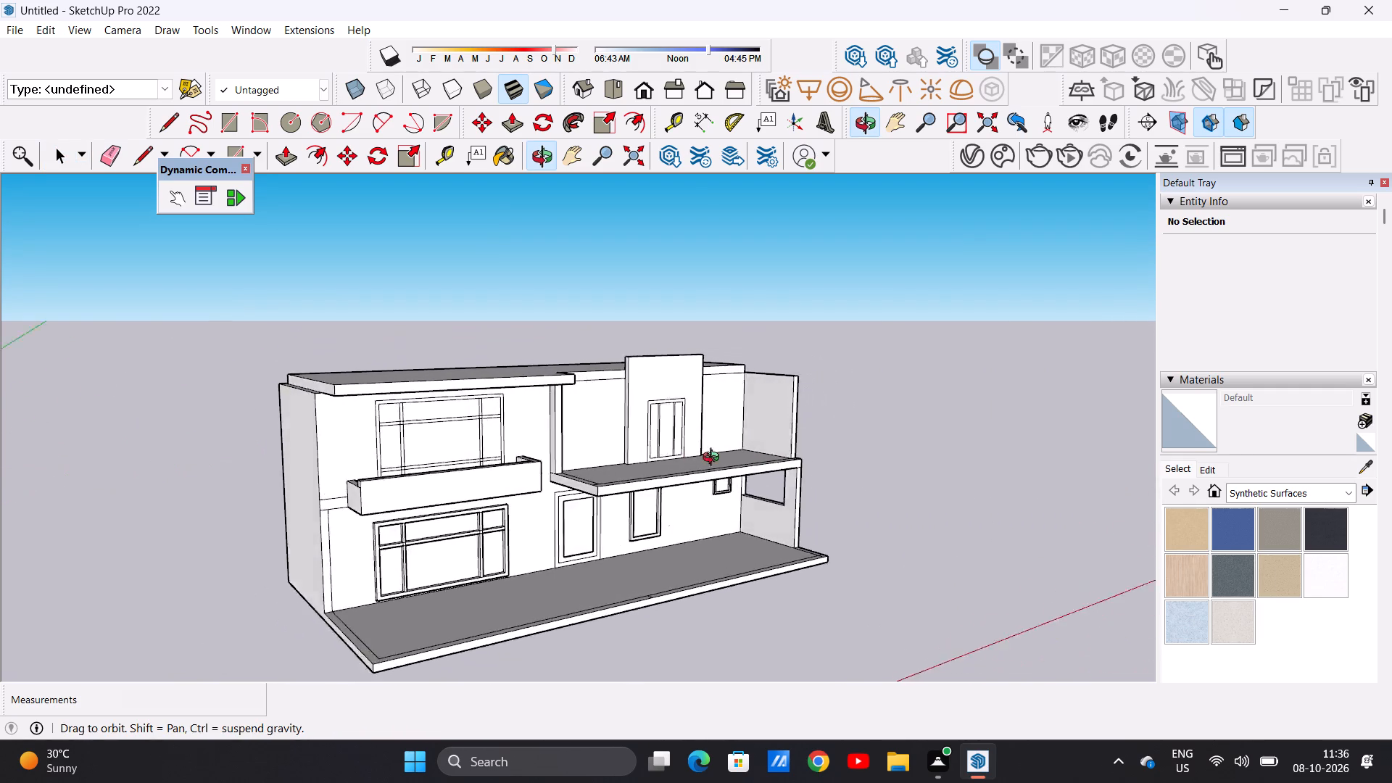
middle_click_drag(714, 459, 557, 431)
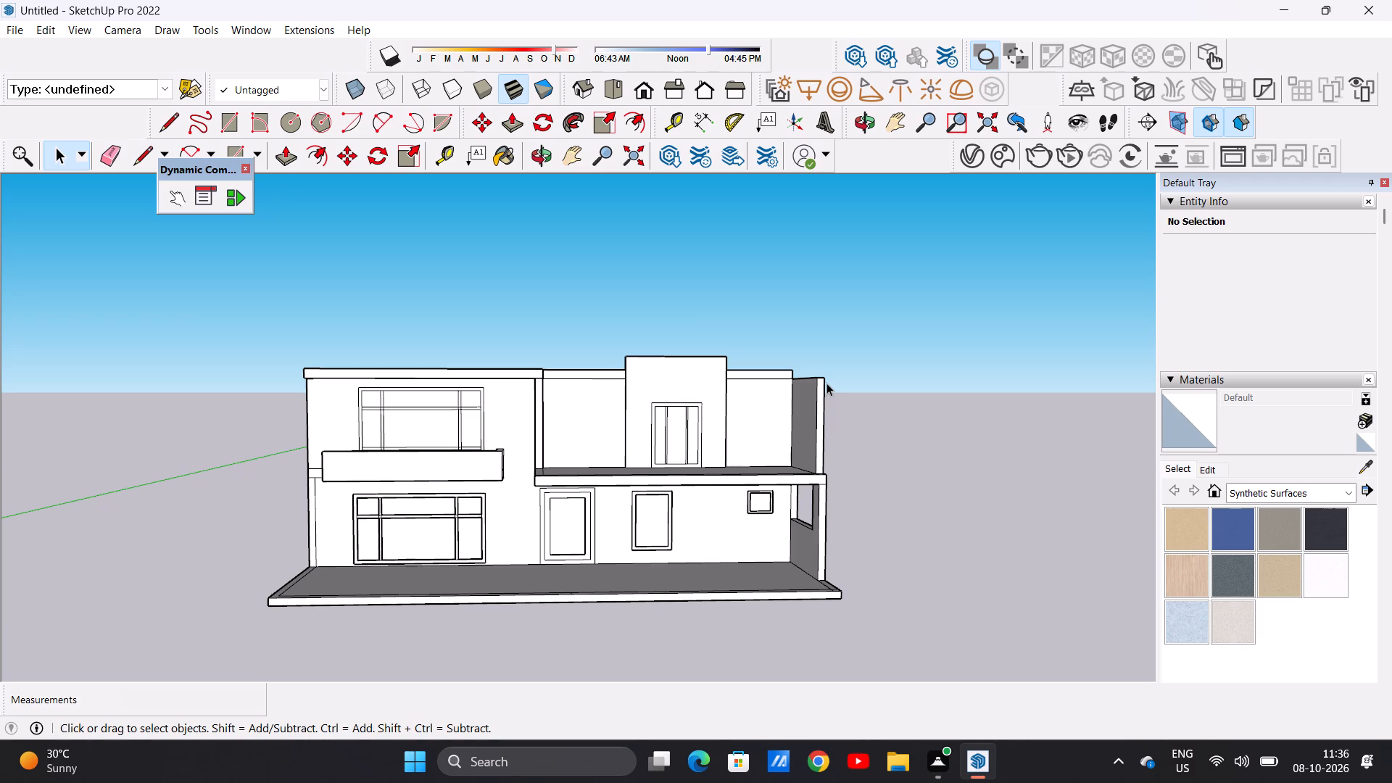
middle_click_drag(731, 360, 737, 547)
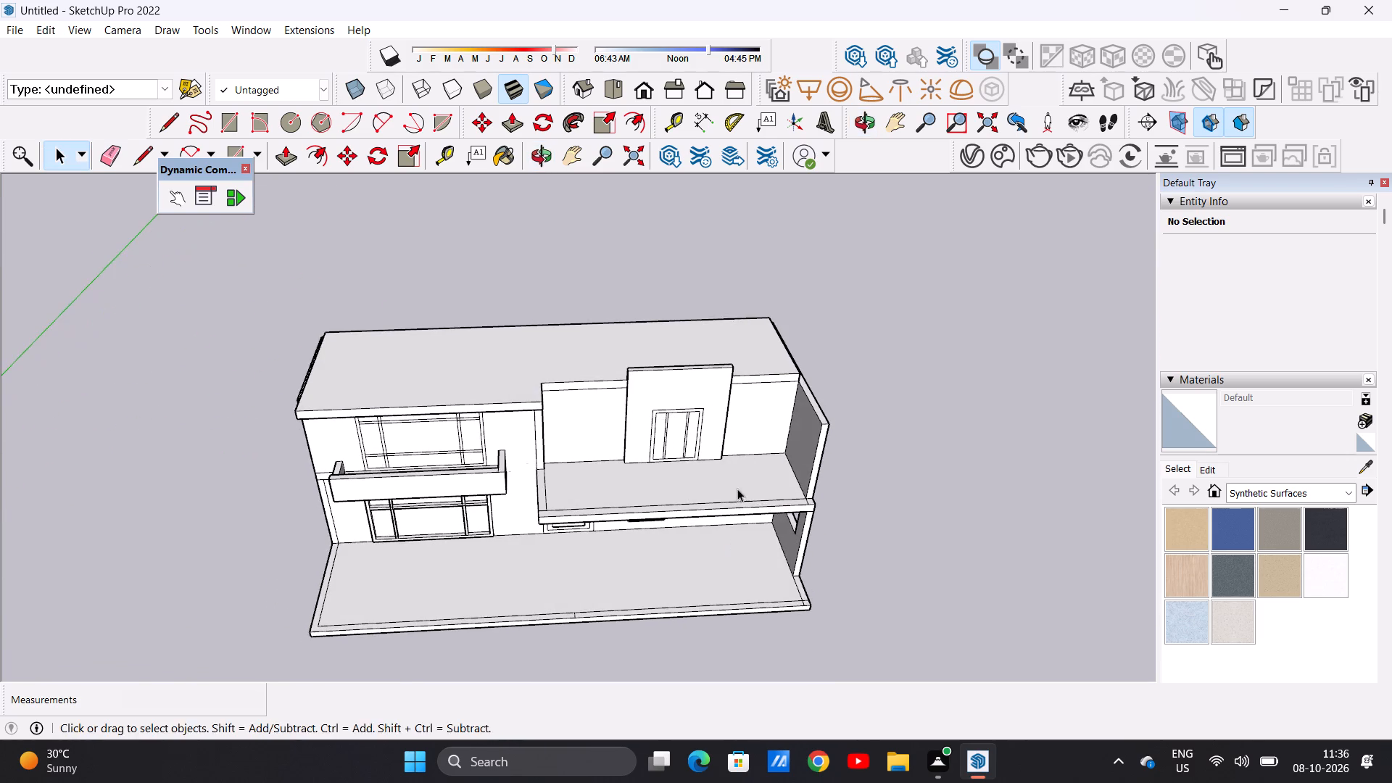
middle_click_drag(752, 382, 378, 323)
middle_click_drag(668, 512, 771, 558)
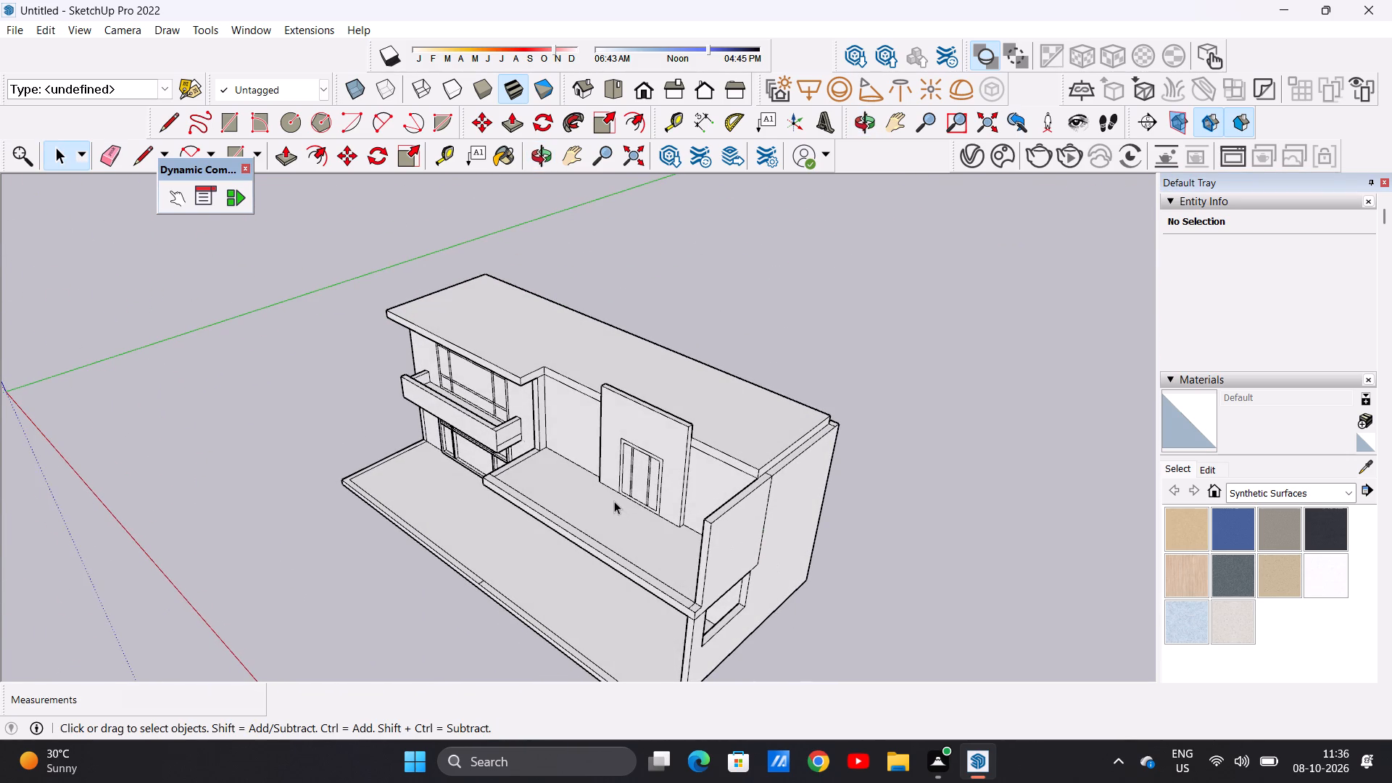
middle_click_drag(614, 501, 819, 449)
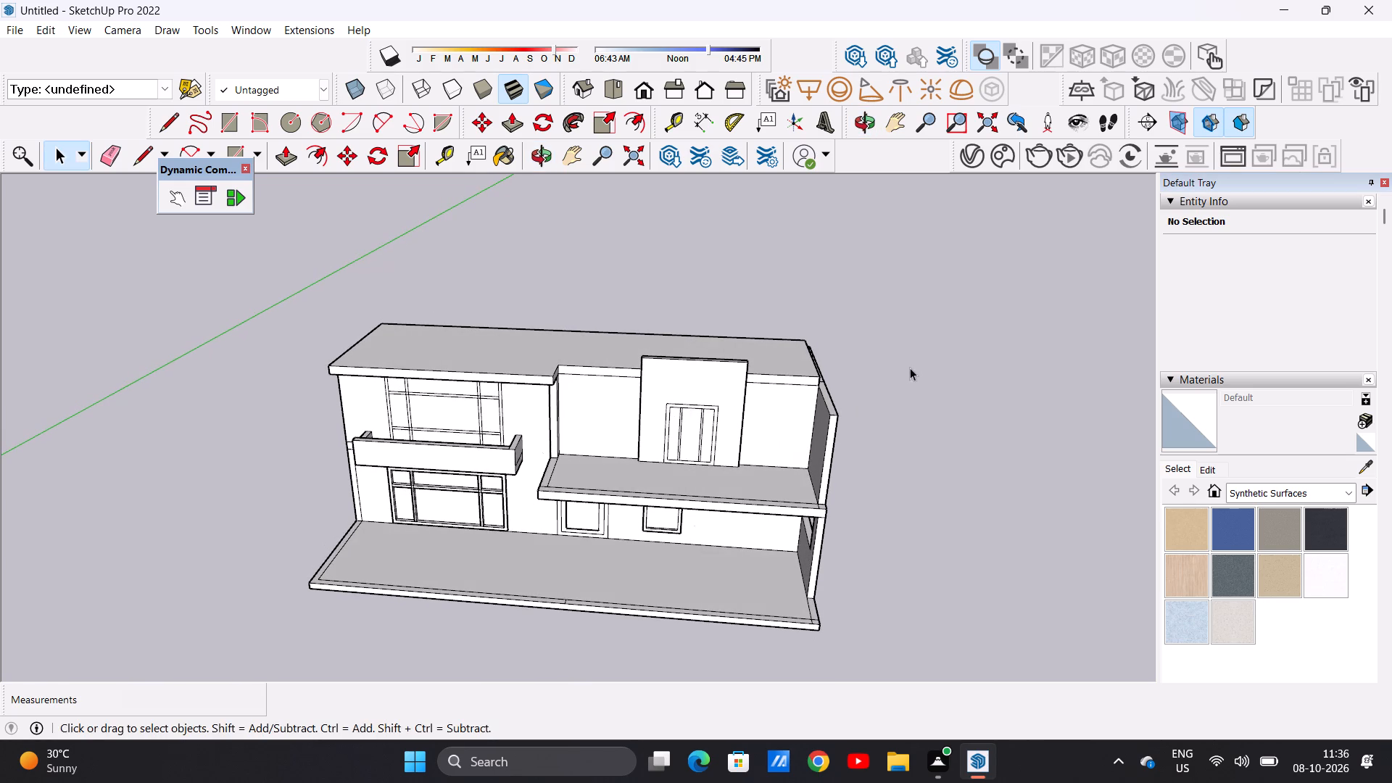
Push/Pull the top of the side wall section enclosing the upper terrace upward above roof level, repeating the last Push/Pull distance.
middle_click_drag(910, 368, 492, 497)
scroll(545, 600, "up", 4)
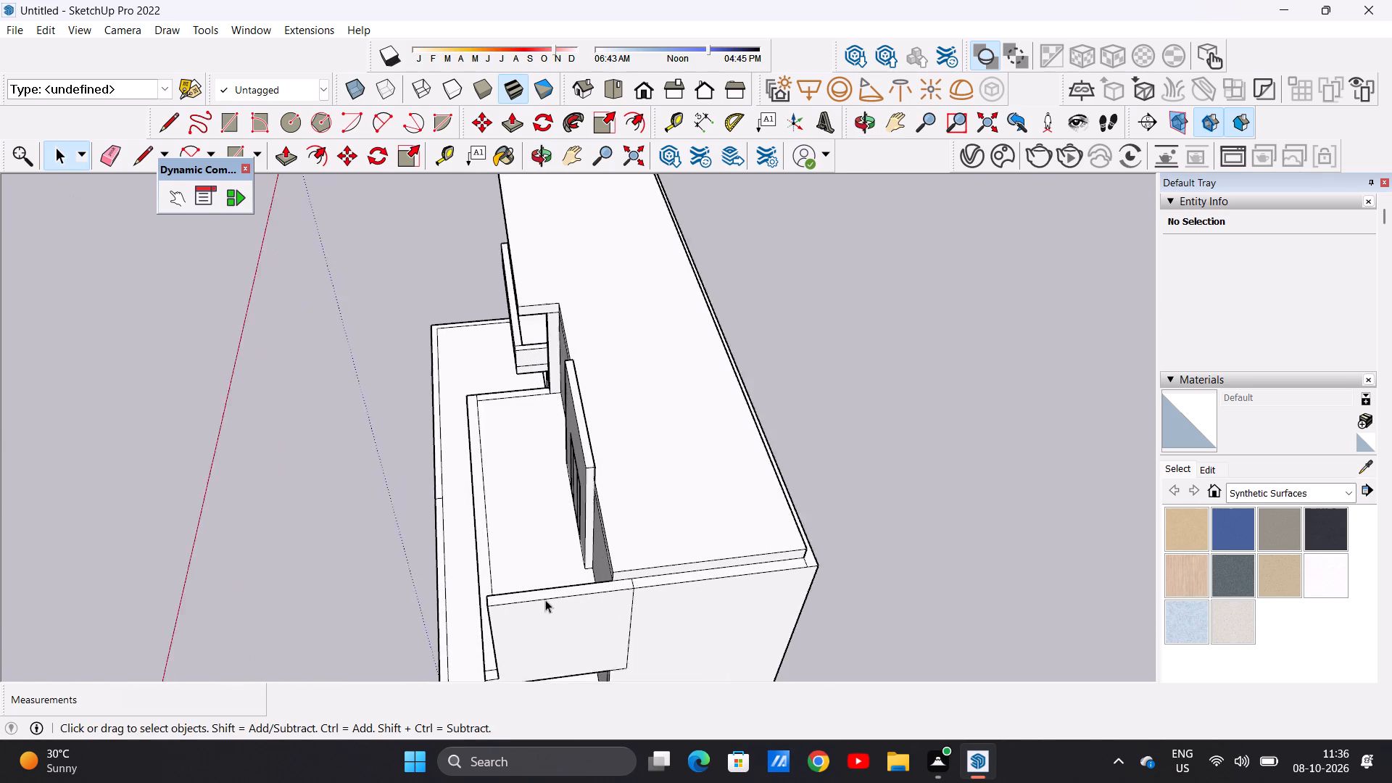
scroll(545, 600, "up", 2)
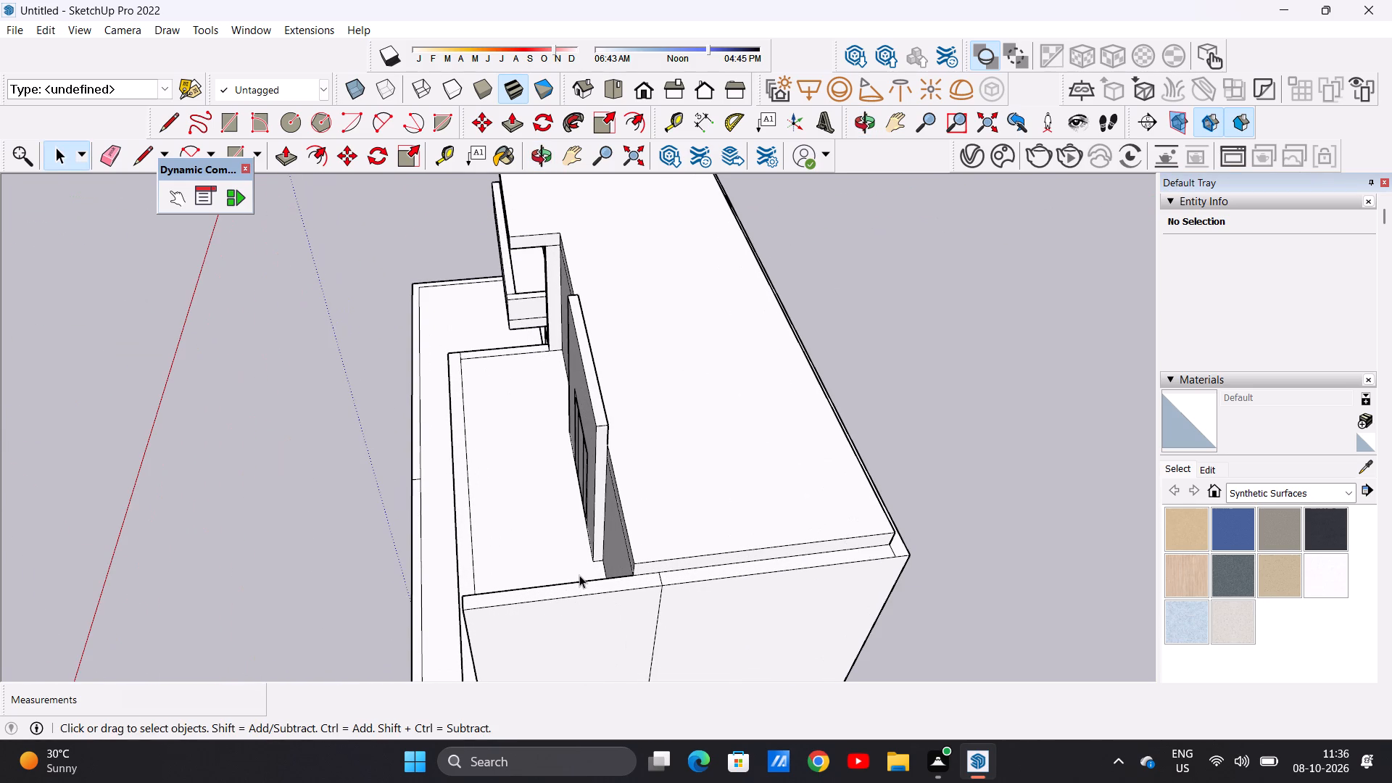
key("p")
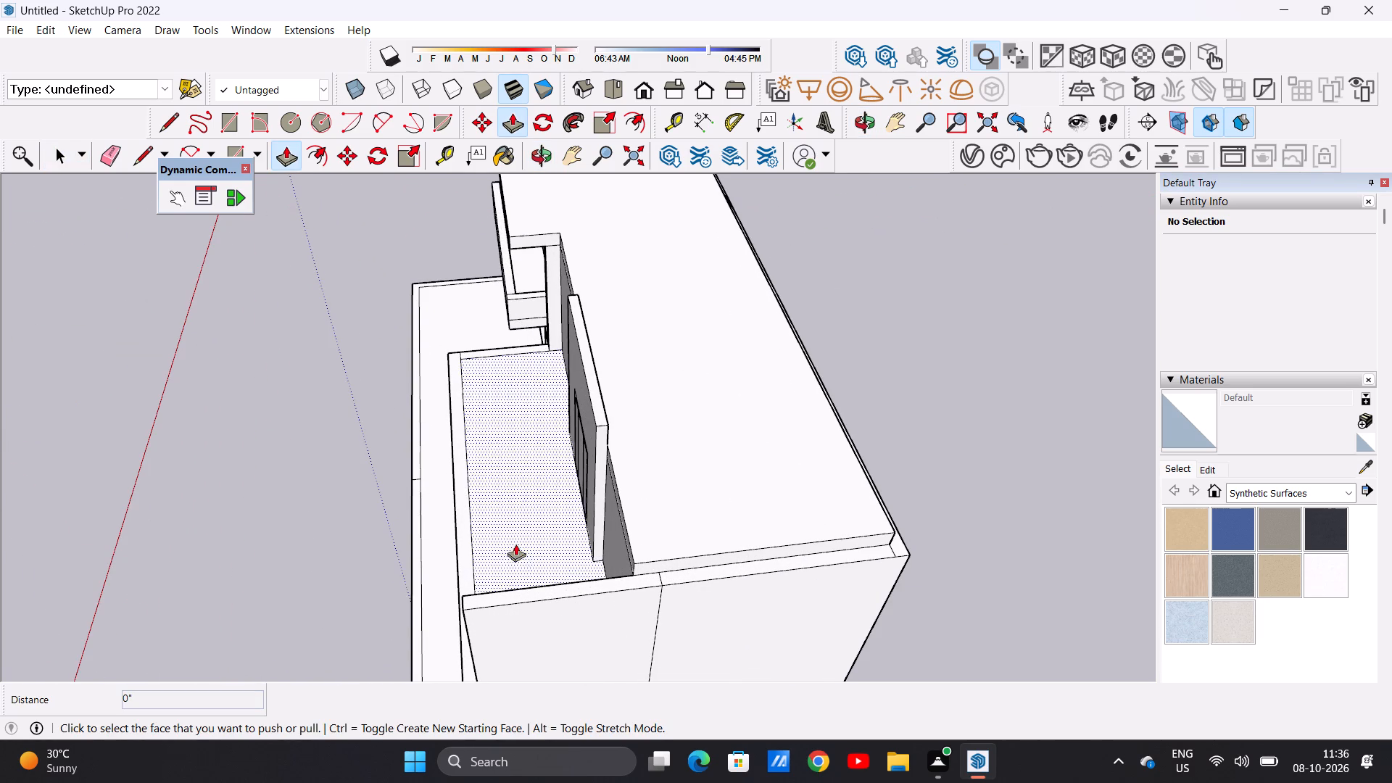
scroll(597, 611, "up", 4)
scroll(641, 573, "up", 2)
double_click(681, 552)
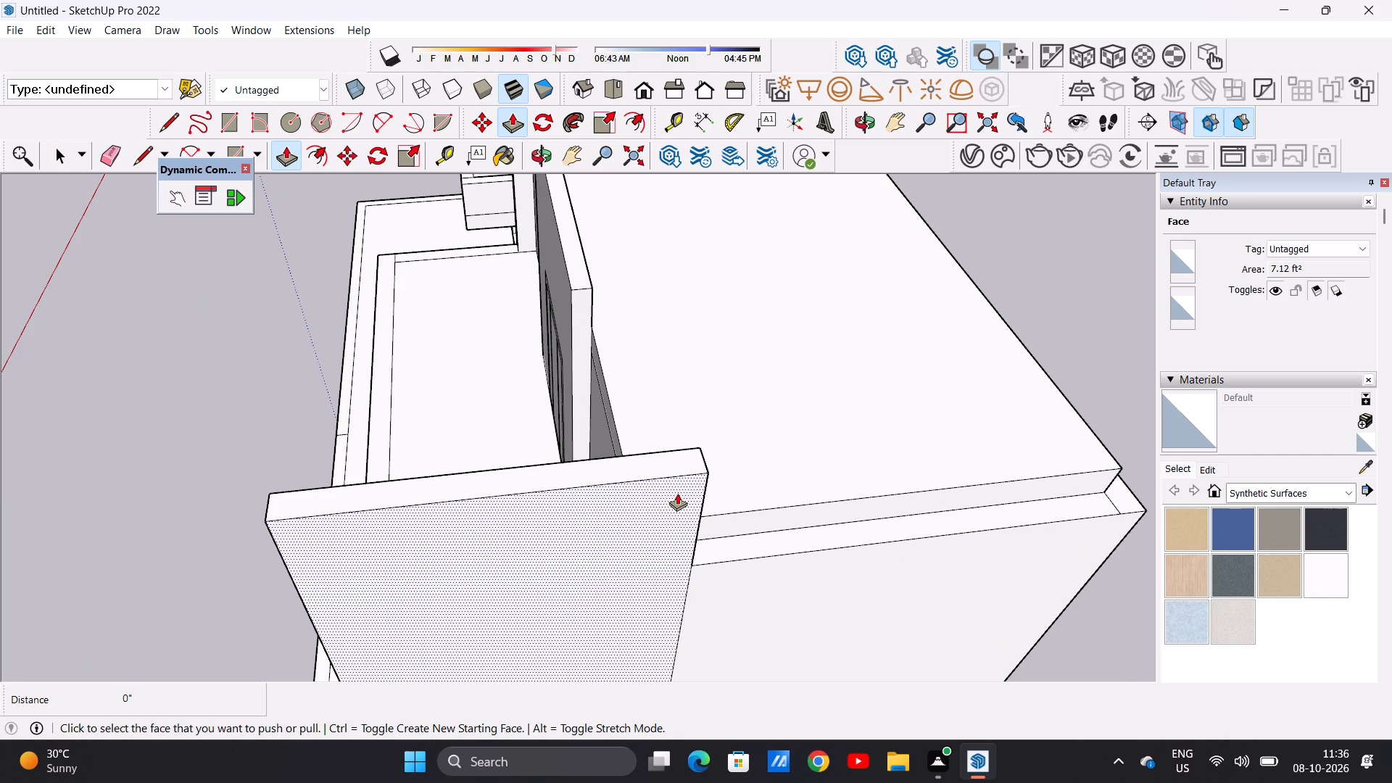
key("space")
Examine the raised terrace side wall and where it meets the roof edge and the wall behind it.
middle_click(467, 538)
middle_click_drag(469, 536, 622, 489)
middle_click_drag(642, 483, 792, 442)
middle_click_drag(798, 442, 823, 431)
middle_click_drag(673, 449, 797, 418)
middle_click_drag(801, 417, 829, 411)
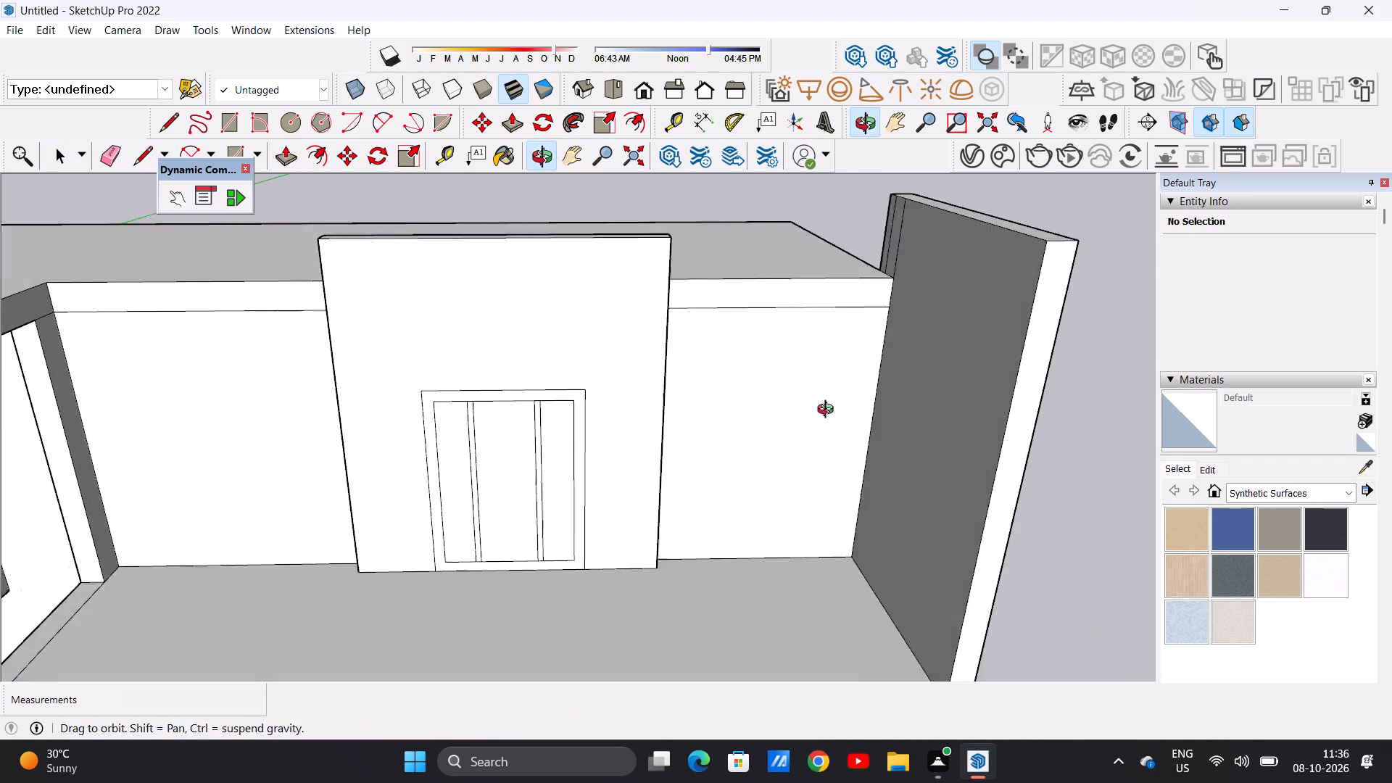
middle_click_drag(829, 411, 851, 405)
middle_click(856, 404)
middle_click_drag(859, 403, 807, 389)
middle_click_drag(808, 382, 952, 436)
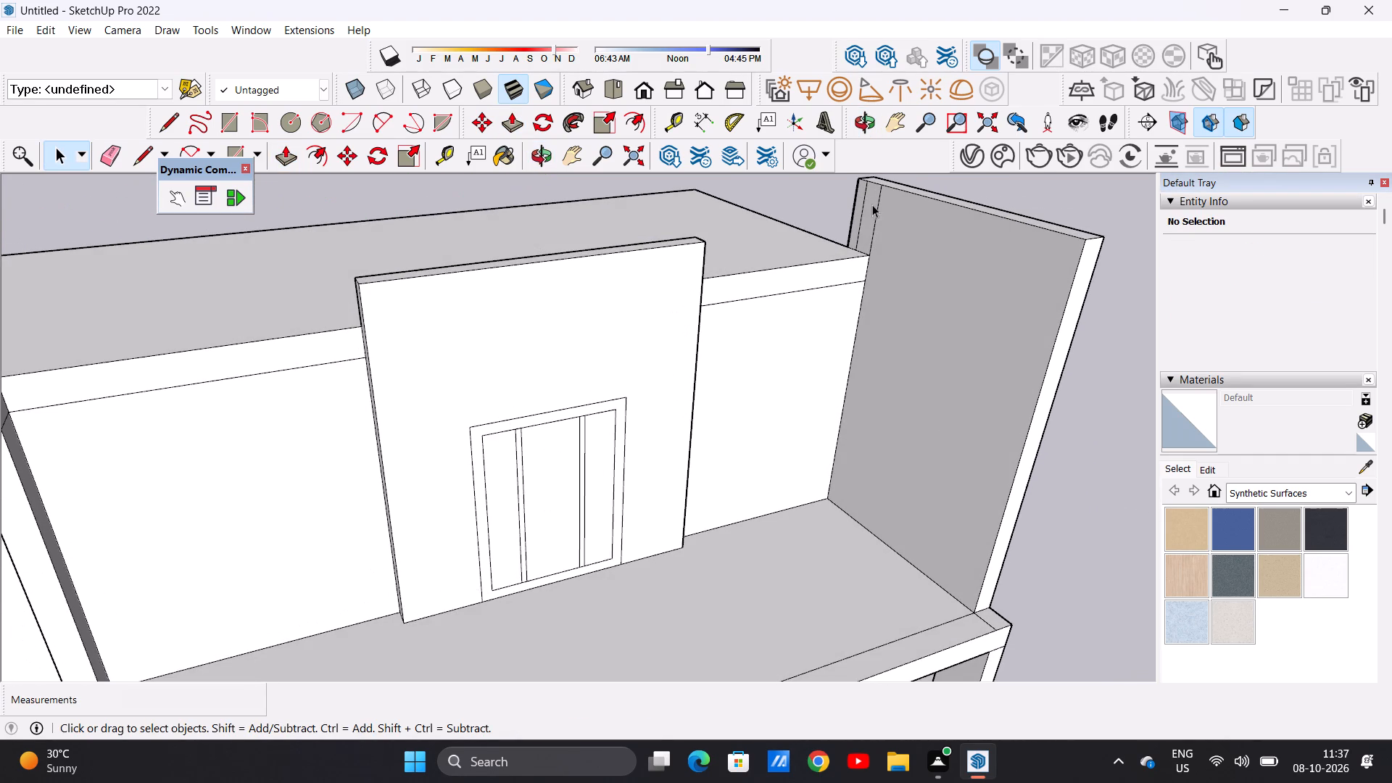
scroll(882, 216, "up", 7)
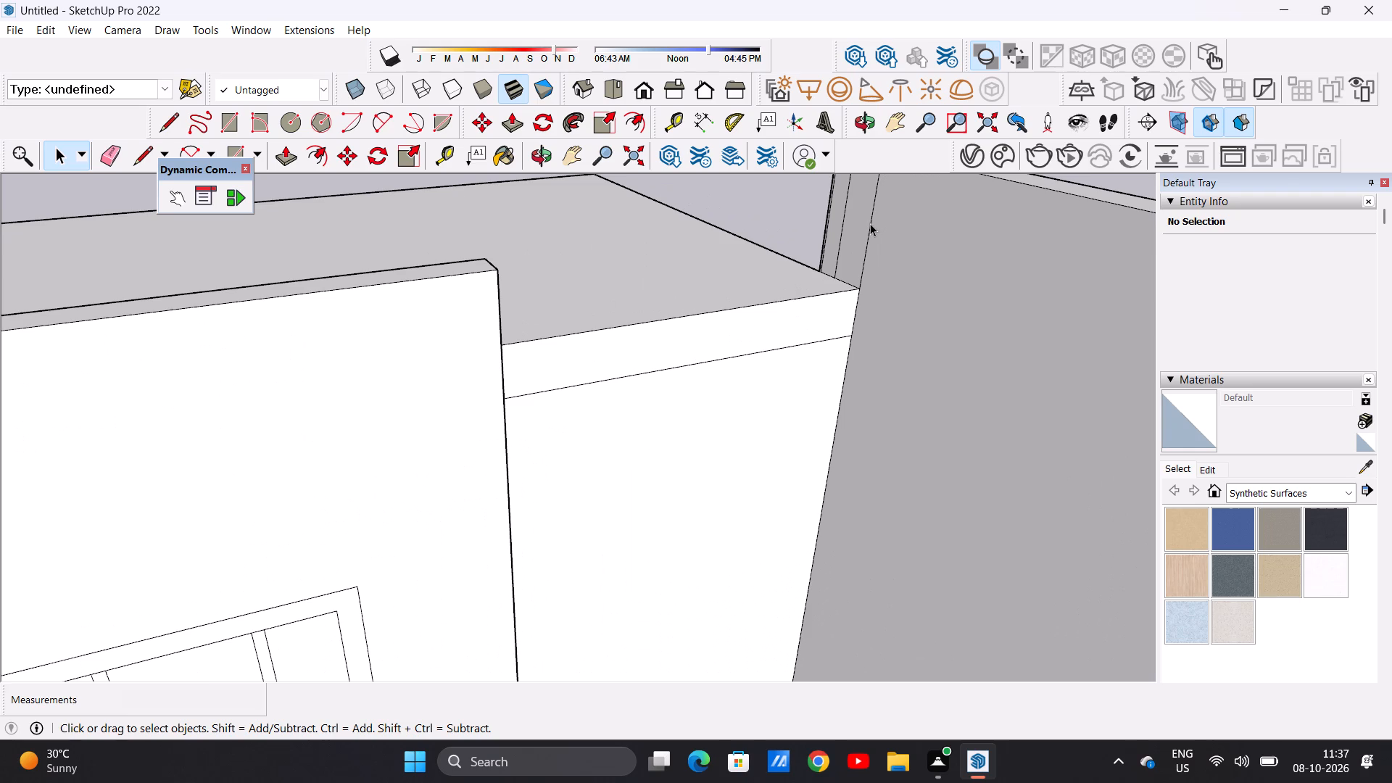
scroll(782, 336, "down", 7)
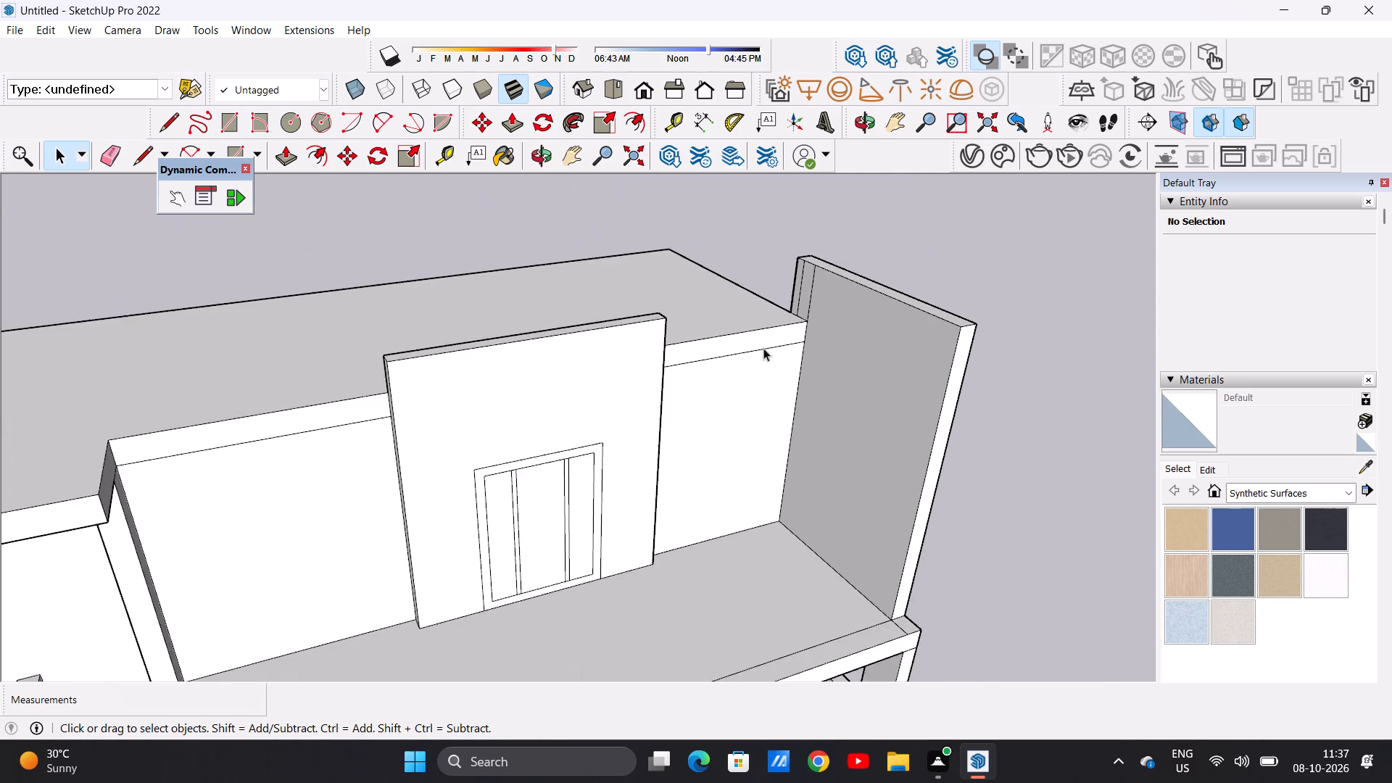
scroll(763, 348, "down", 11)
Erase the short dividing edge at the rear corner of the wall tops around the roof, merging the side and rear strips.
middle_click_drag(848, 359, 330, 260)
middle_click_drag(794, 434, 605, 534)
scroll(634, 529, "up", 4)
scroll(636, 526, "down", 1)
scroll(636, 526, "up", 1)
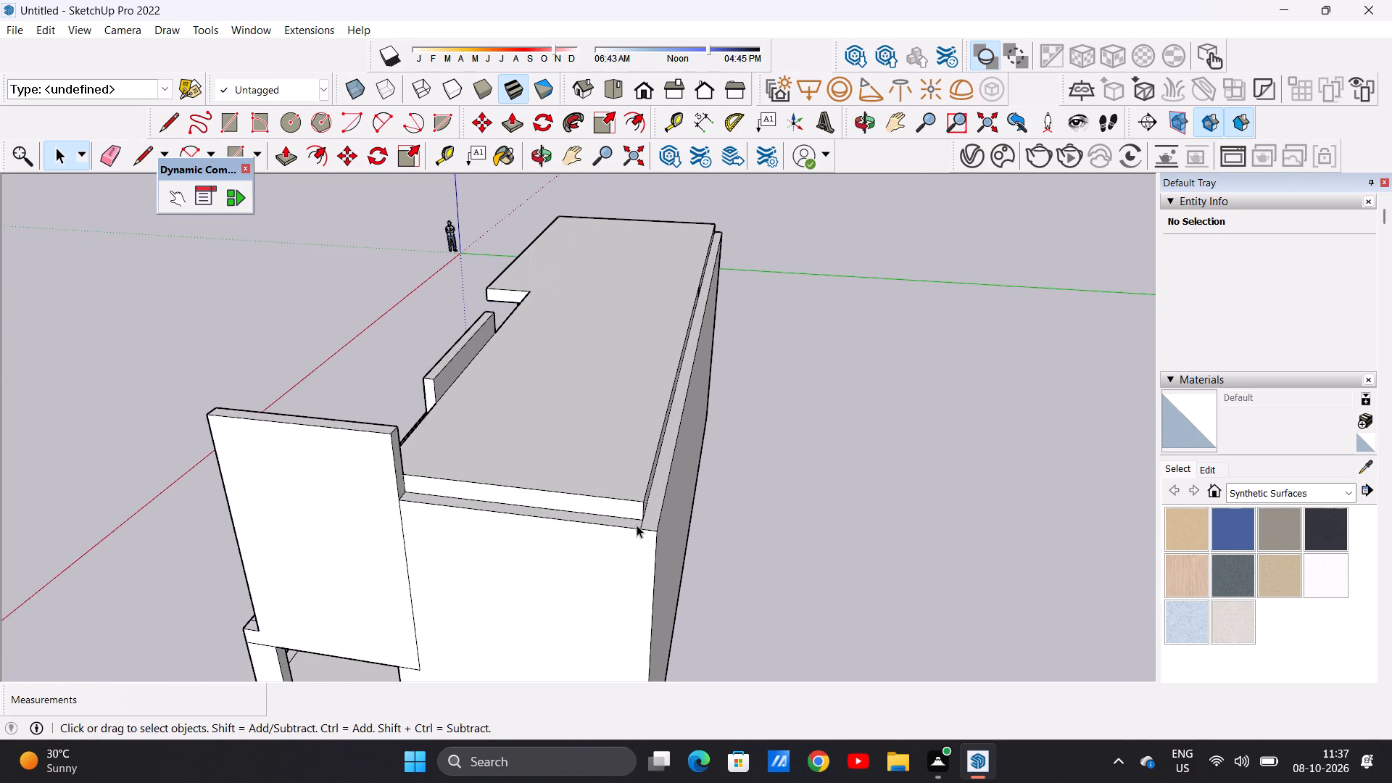
scroll(637, 523, "up", 5)
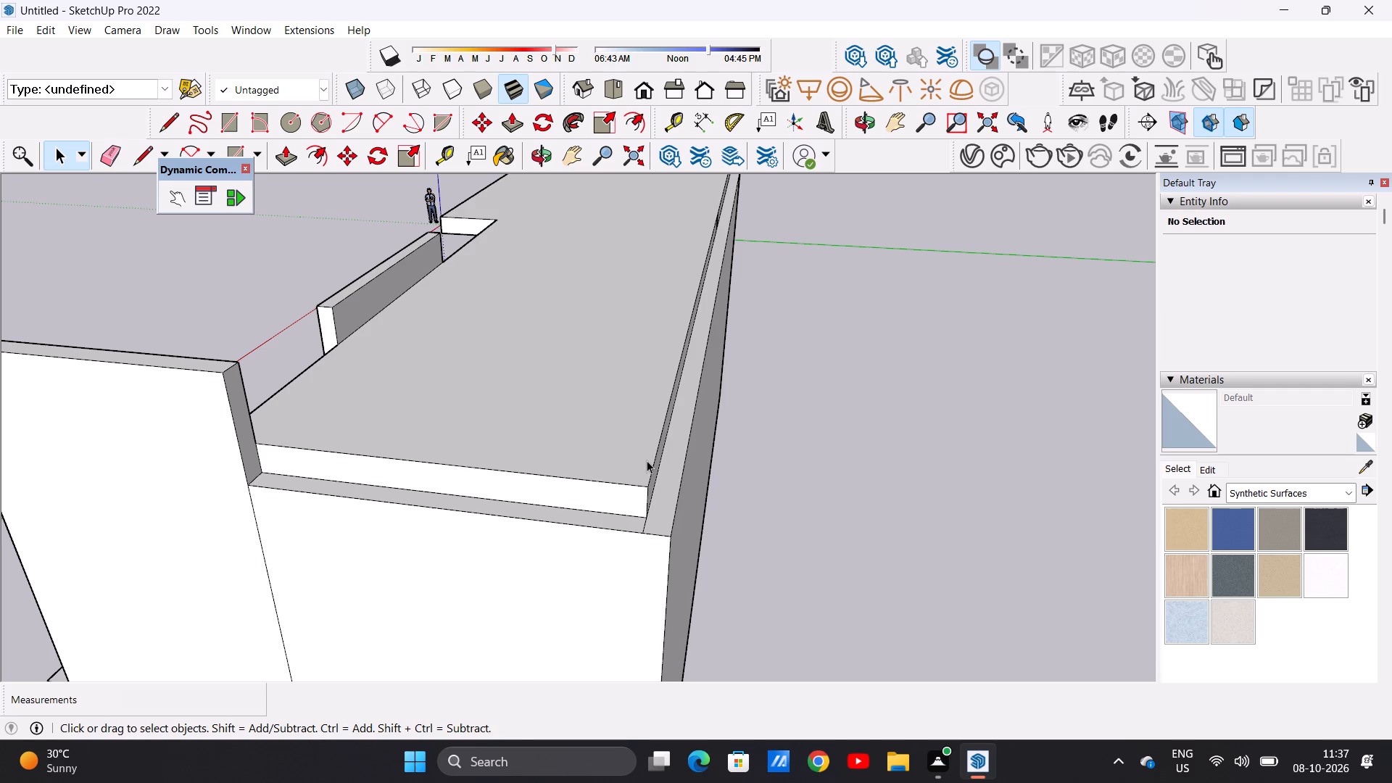
key("e")
scroll(652, 538, "up", 2)
scroll(652, 538, "down", 1)
scroll(652, 538, "up", 4)
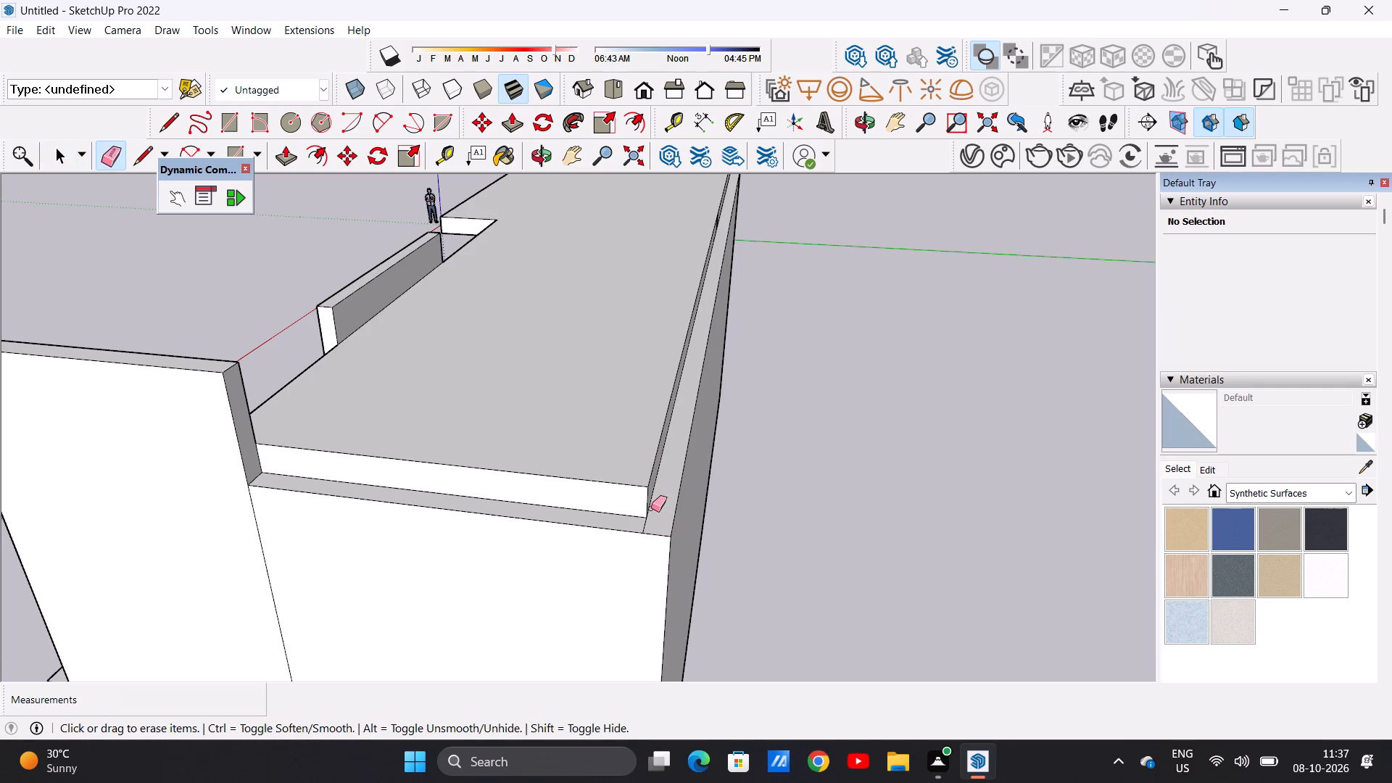
scroll(651, 508, "up", 4)
middle_click_drag(643, 505, 656, 565)
scroll(656, 567, "up", 1)
scroll(656, 567, "down", 1)
scroll(656, 567, "up", 2)
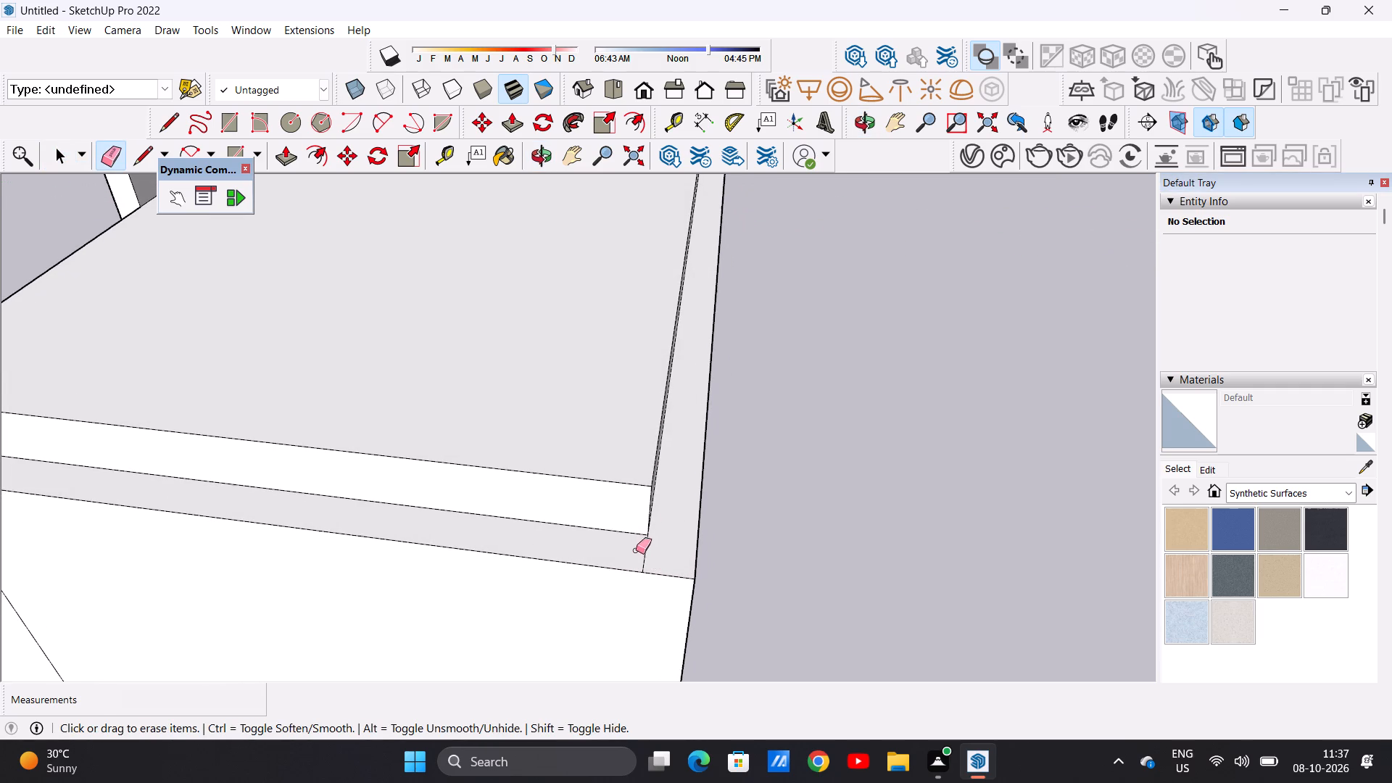
left_click_drag(636, 548, 659, 552)
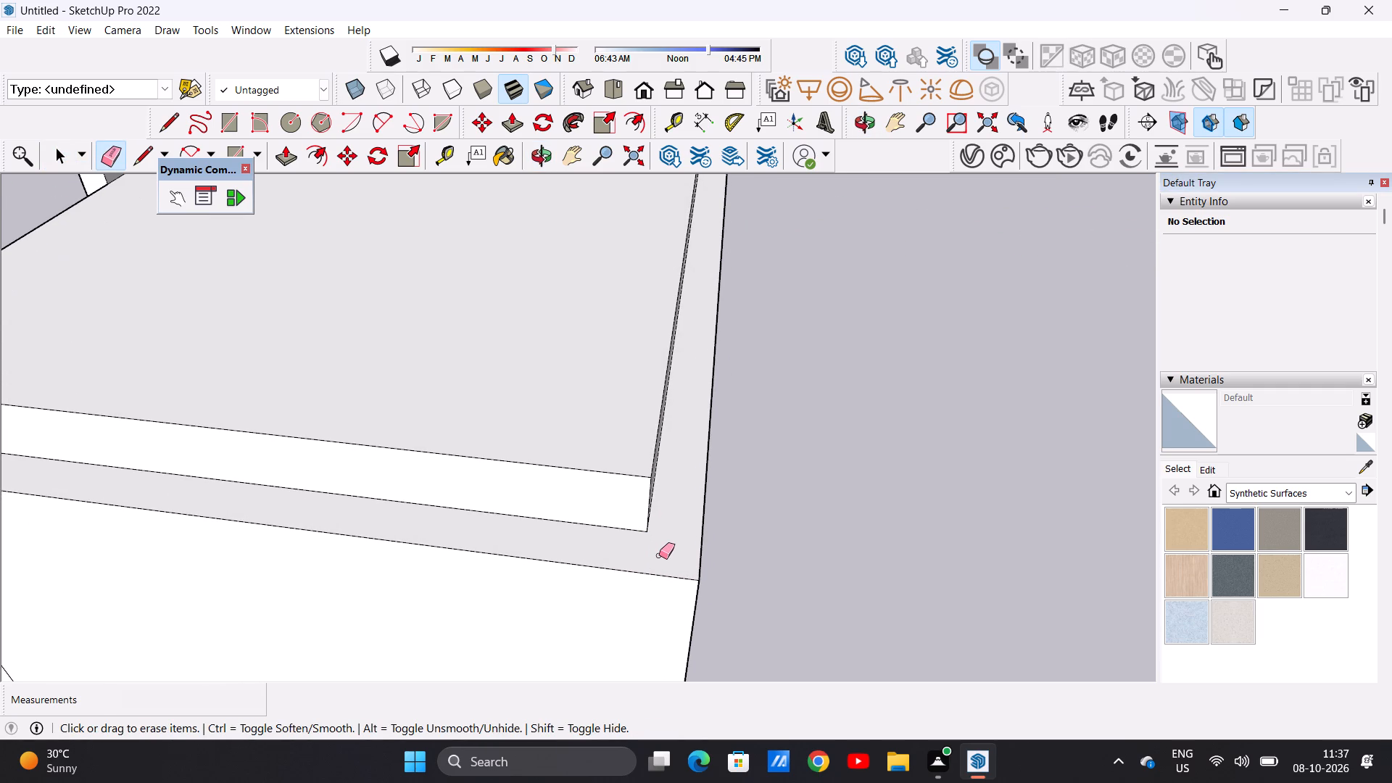
key("space")
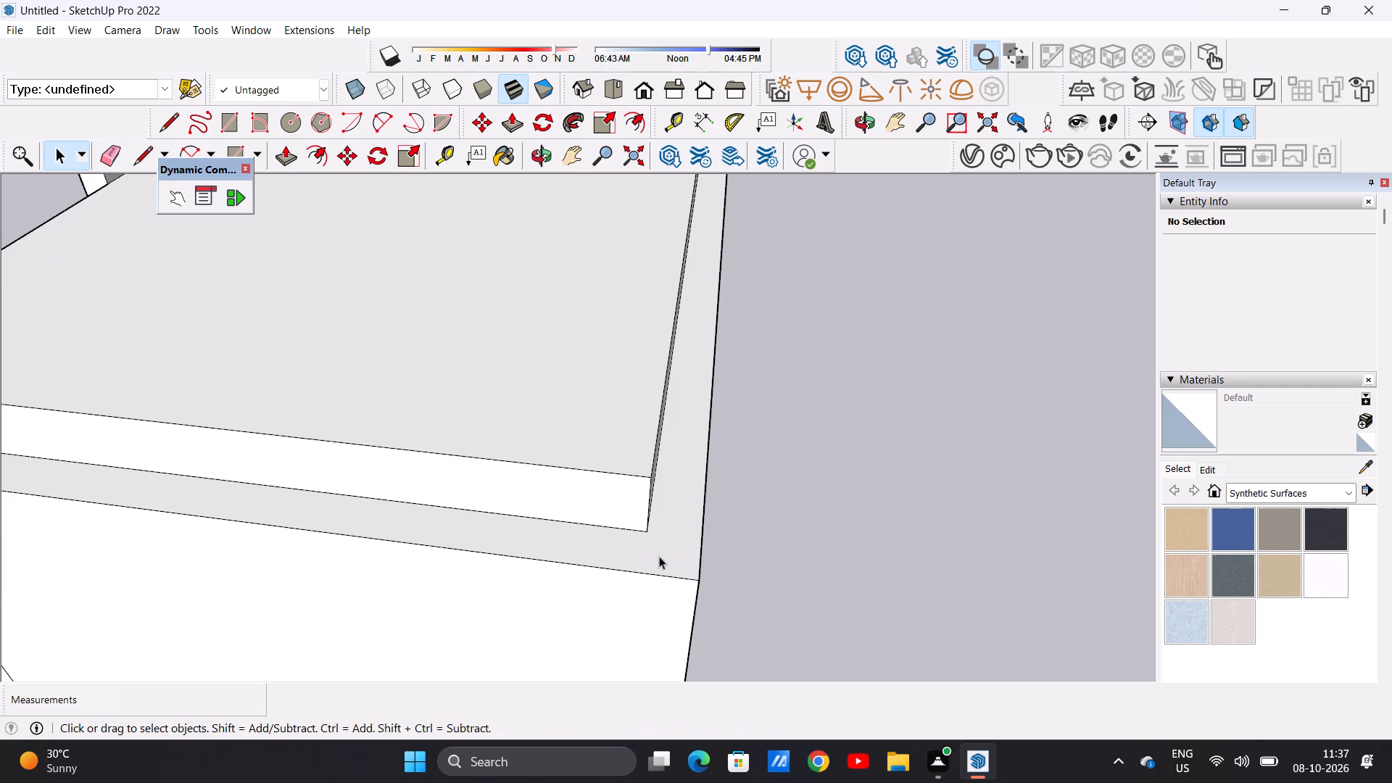
Push/Pull the merged wall-top strip around the roof upward about 2' 3 11/16" as a parapet.
type("p")
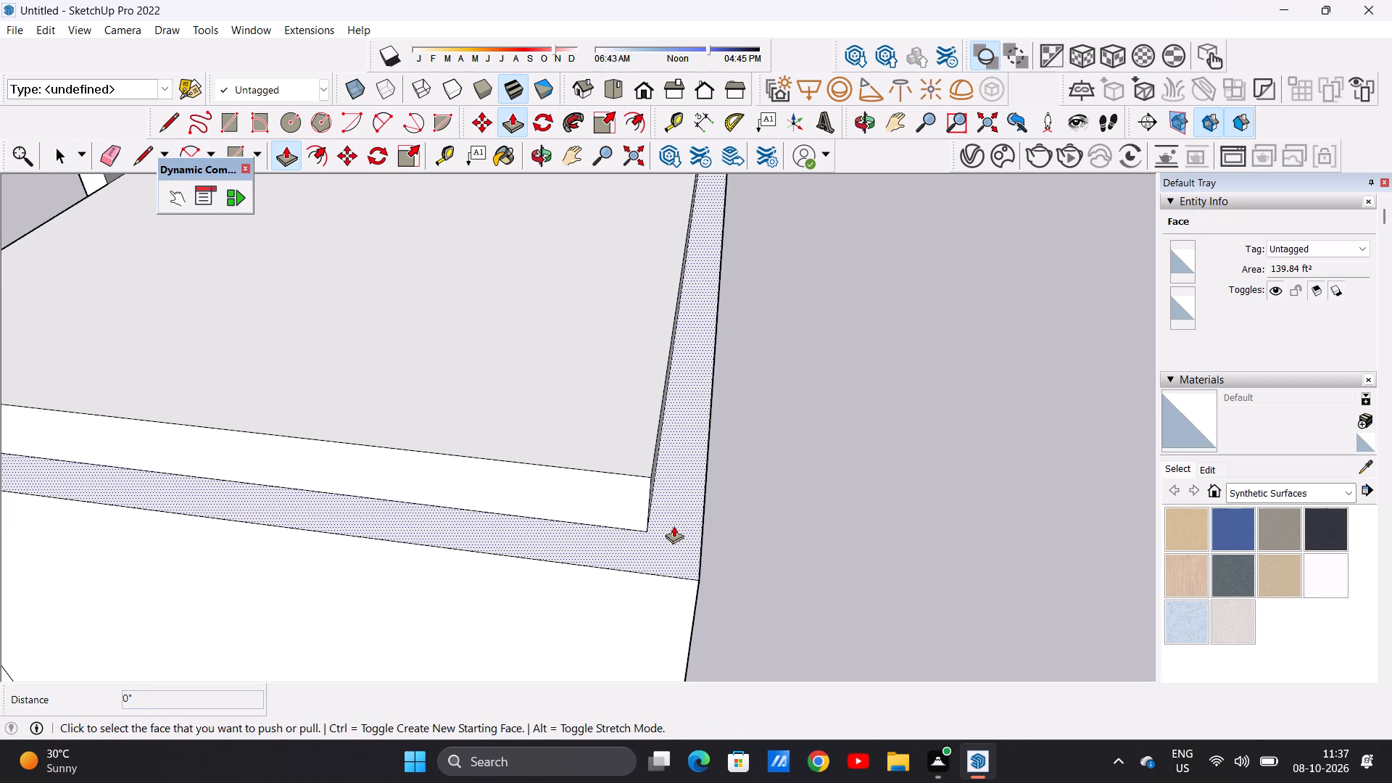
left_click(674, 526)
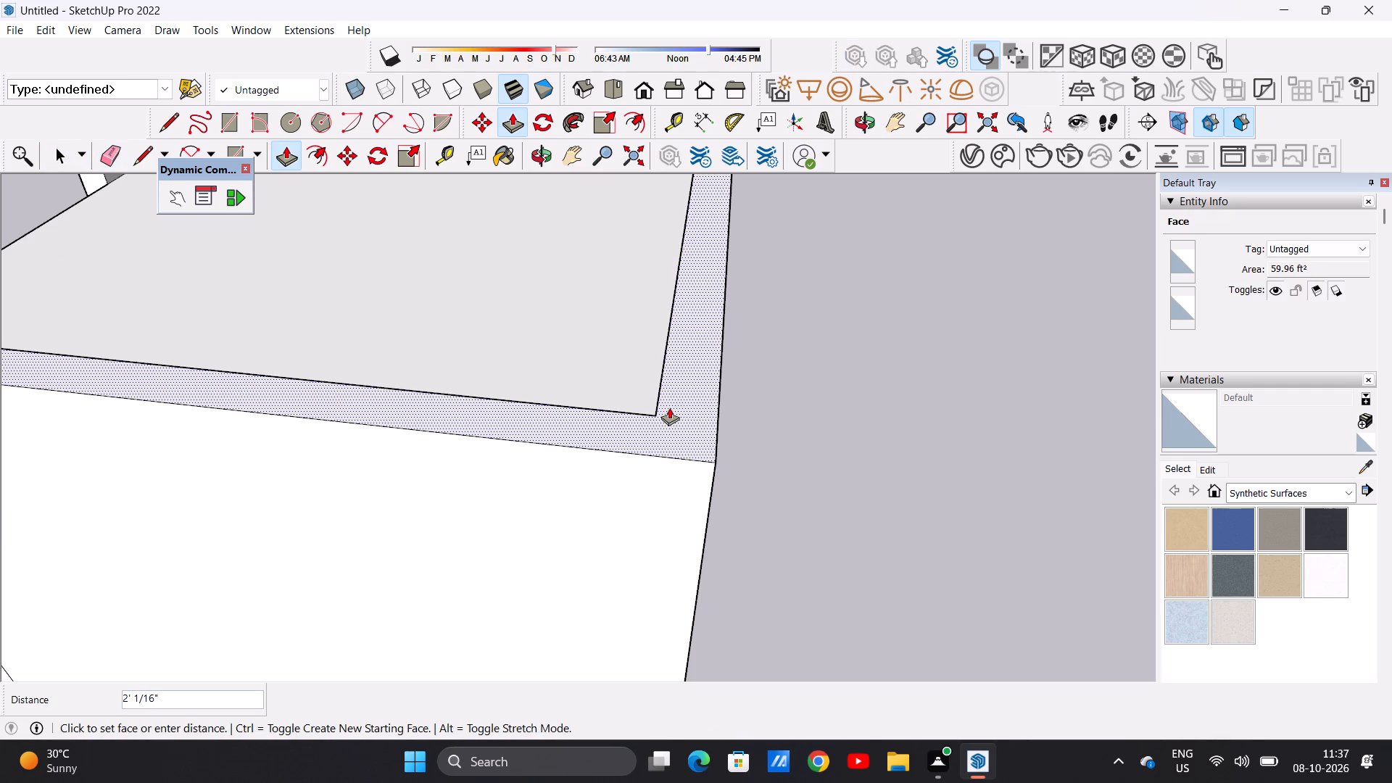
scroll(683, 441, "down", 2)
scroll(684, 441, "up", 1)
scroll(684, 441, "down", 6)
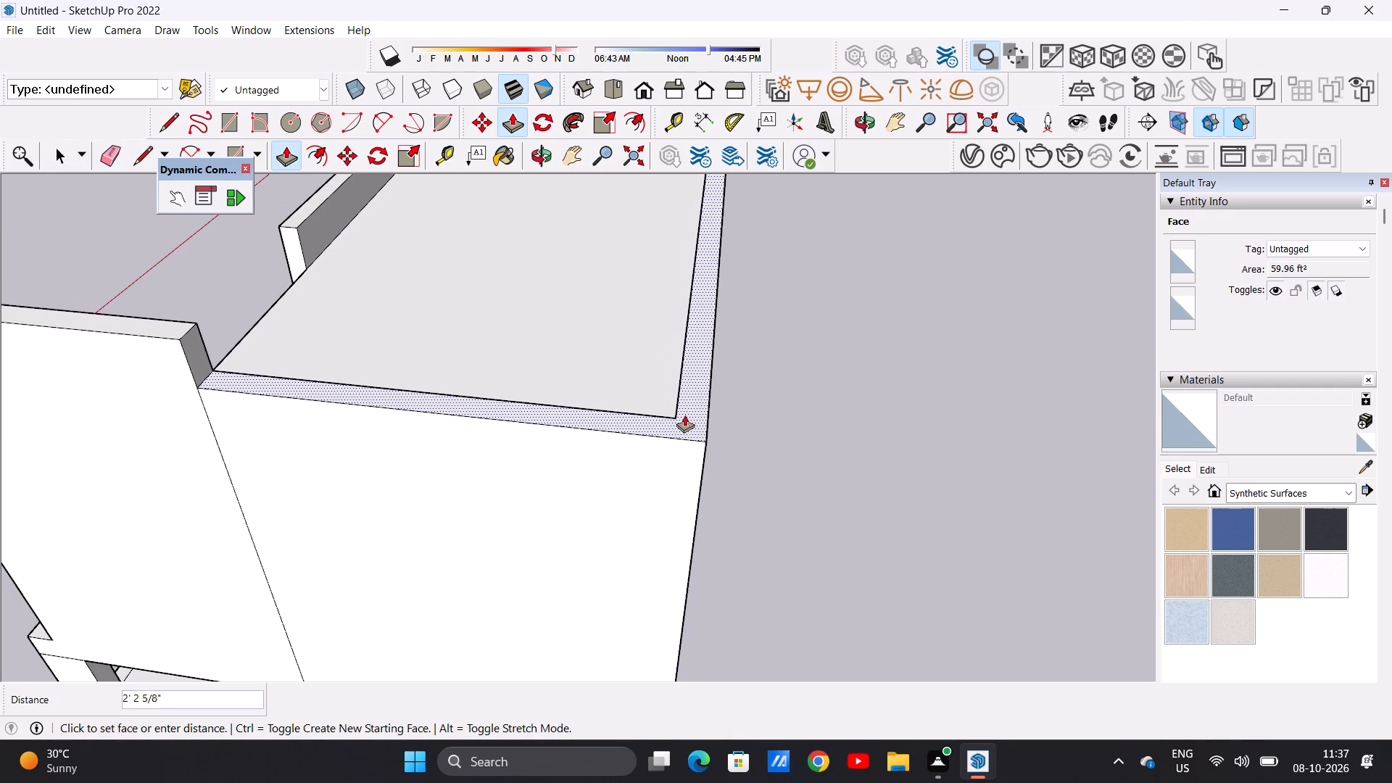
double_click(684, 412)
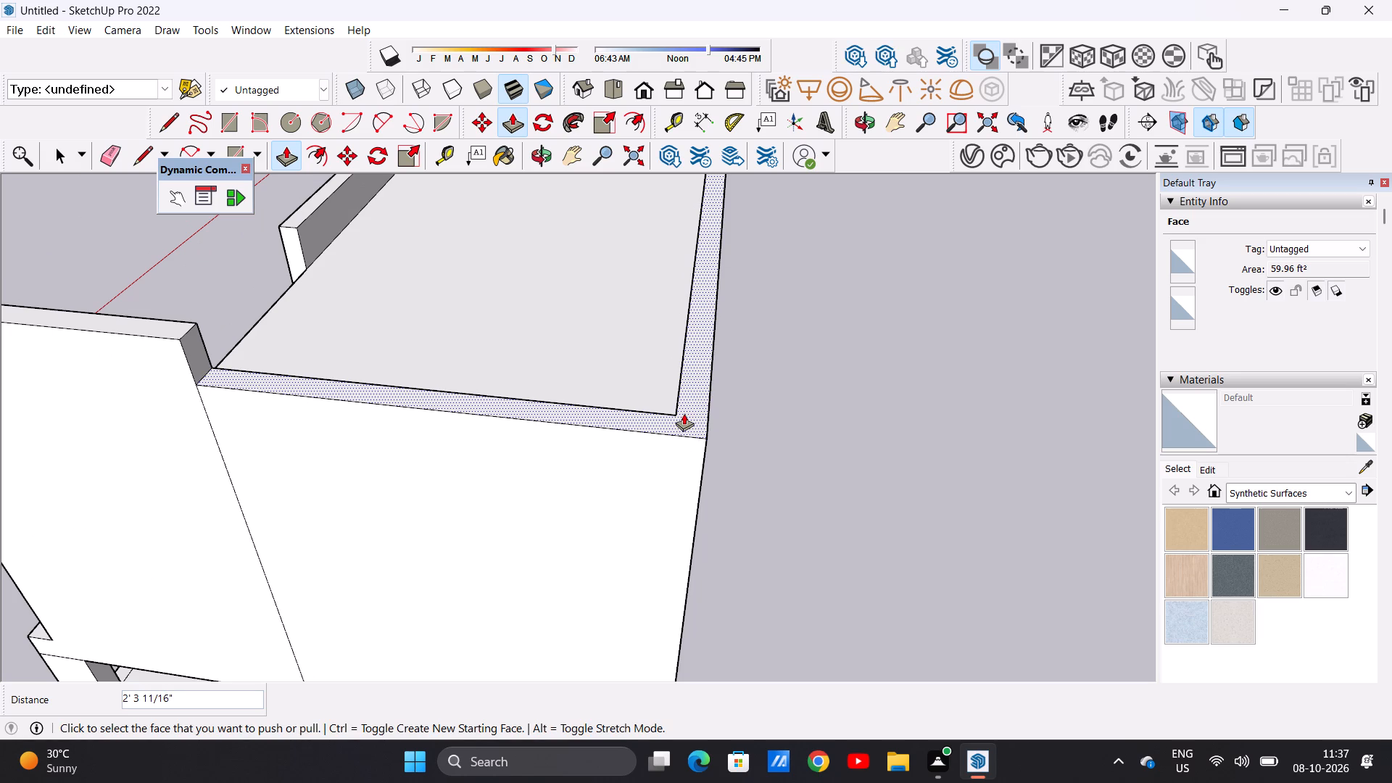
key("space")
Examine the roof parapet and the whole house from the front, from both sides and from above.
scroll(729, 480, "down", 7)
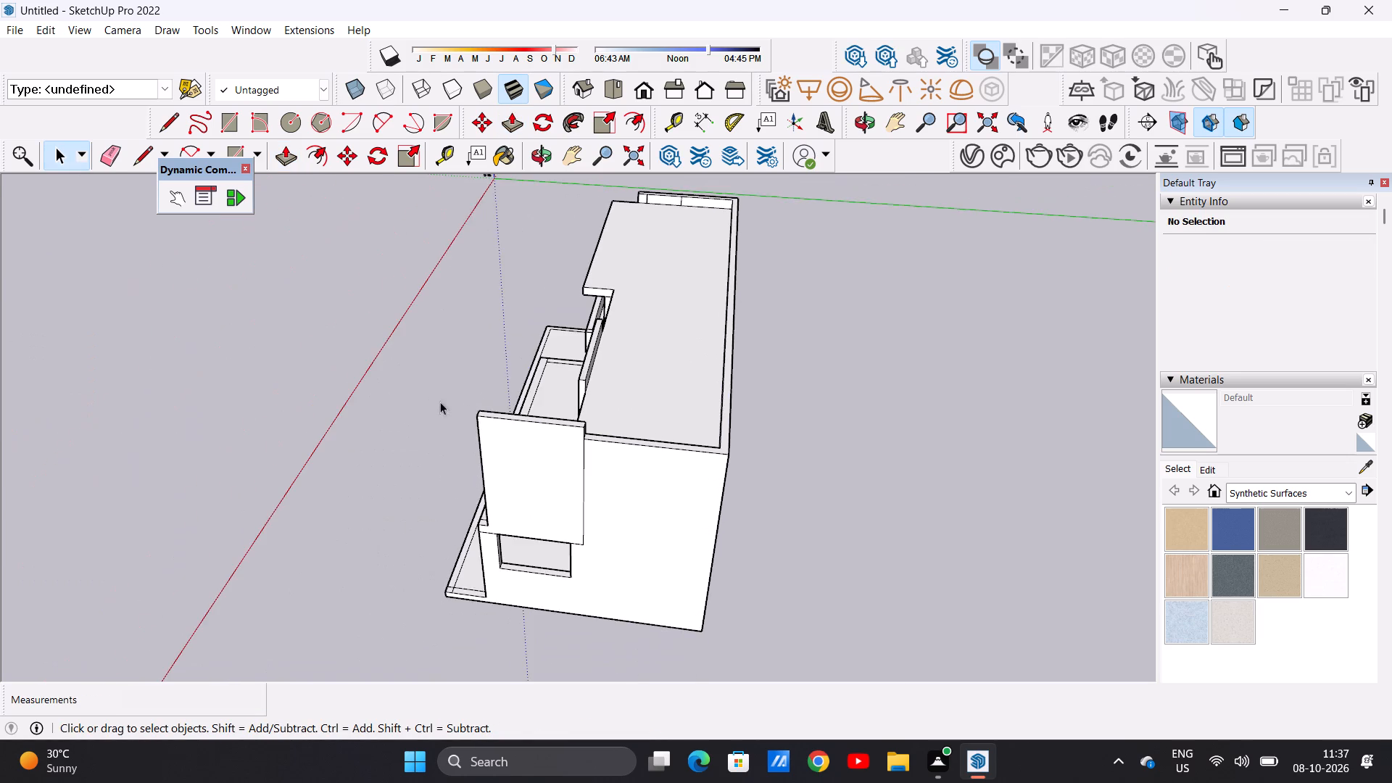
middle_click_drag(391, 392, 803, 337)
scroll(397, 322, "up", 1)
middle_click_drag(397, 322, 660, 259)
scroll(458, 315, "down", 1)
scroll(485, 311, "up", 1)
scroll(597, 277, "up", 1)
middle_click_drag(352, 344, 500, 335)
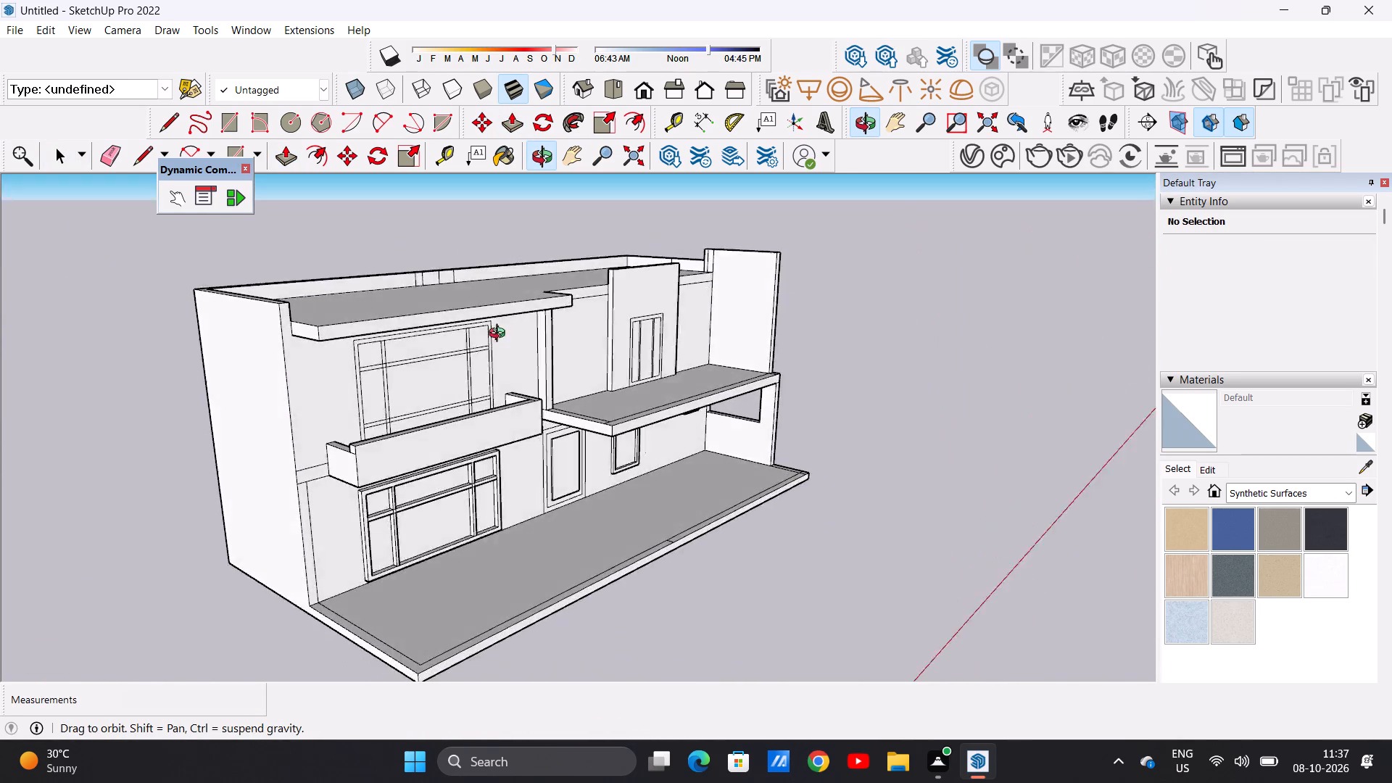
middle_click_drag(500, 335, 270, 402)
middle_click_drag(237, 310, 228, 320)
middle_click_drag(620, 391, 382, 257)
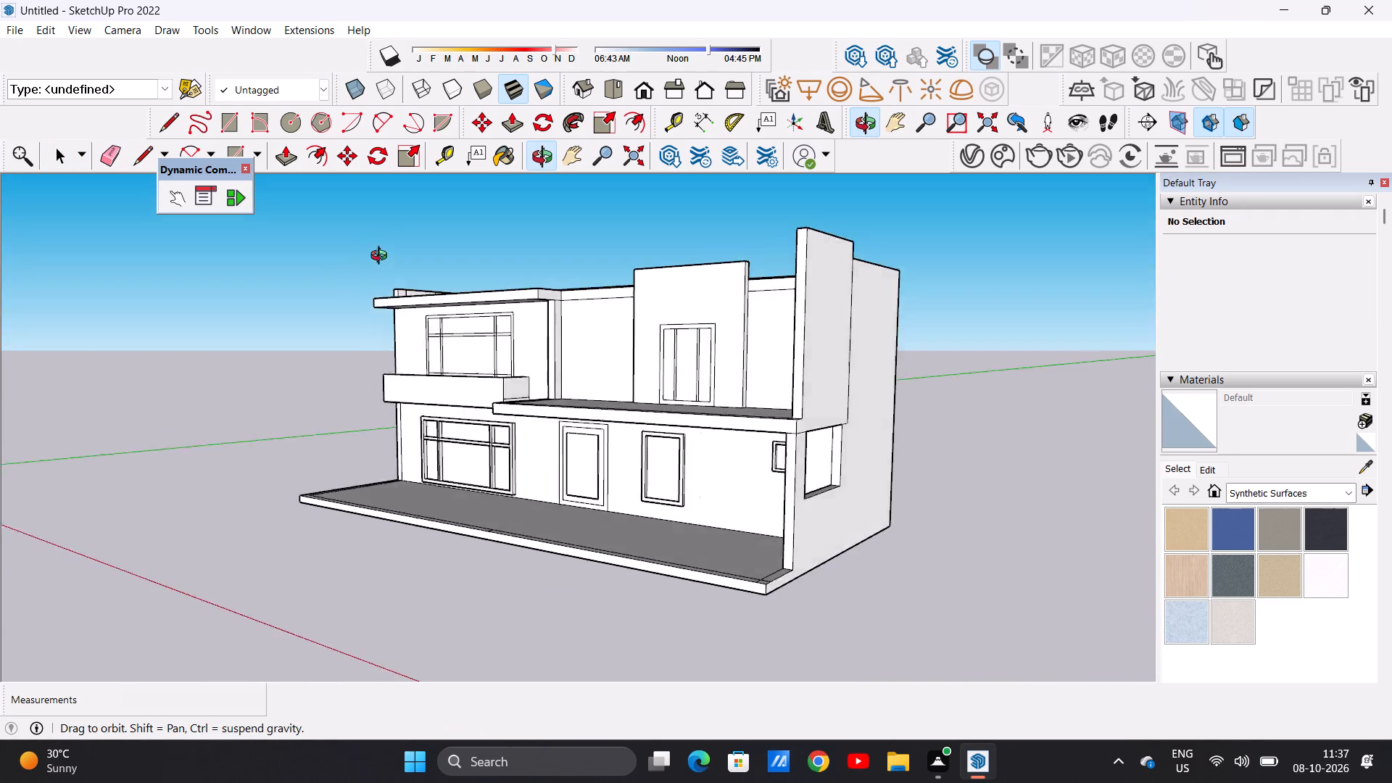
middle_click_drag(382, 257, 271, 258)
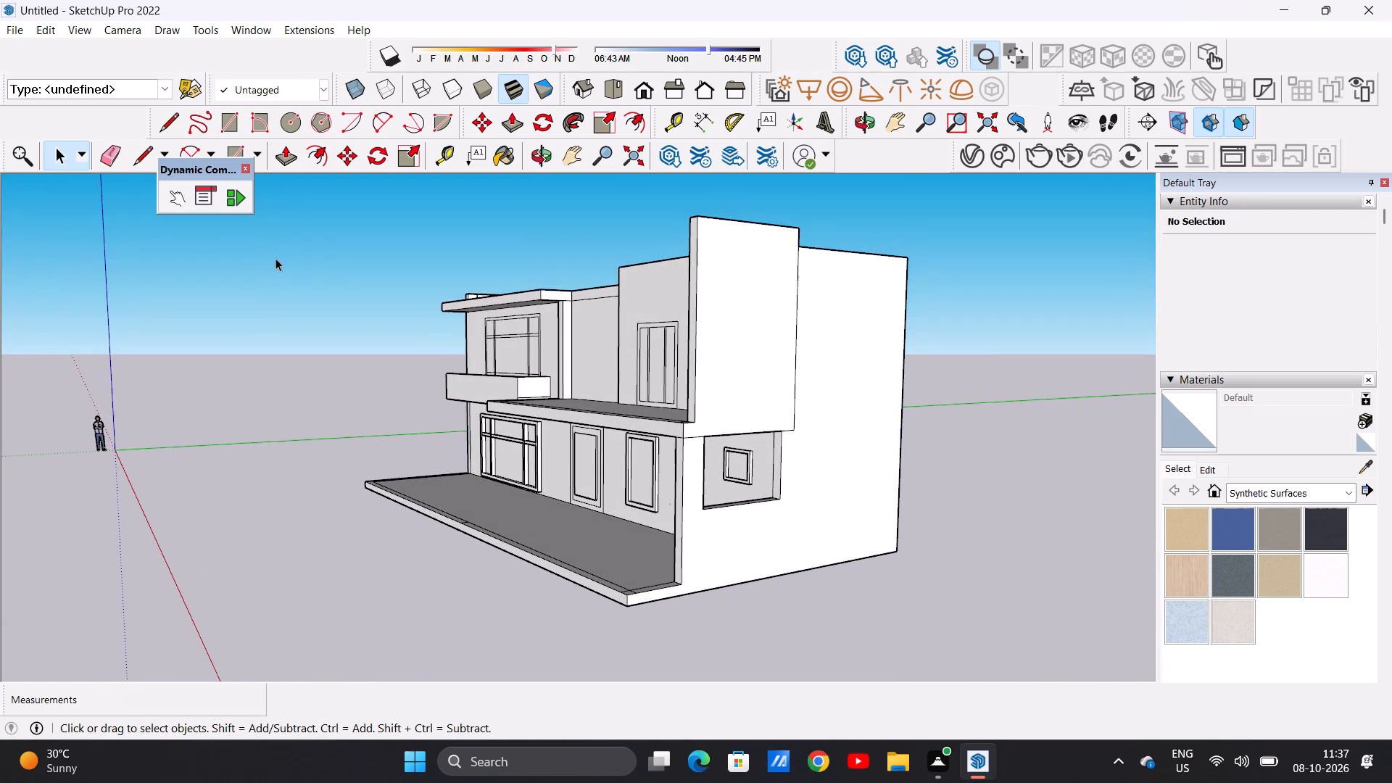
scroll(288, 262, "down", 5)
scroll(425, 297, "up", 1)
middle_click_drag(481, 252, 687, 418)
middle_click_drag(694, 420, 789, 451)
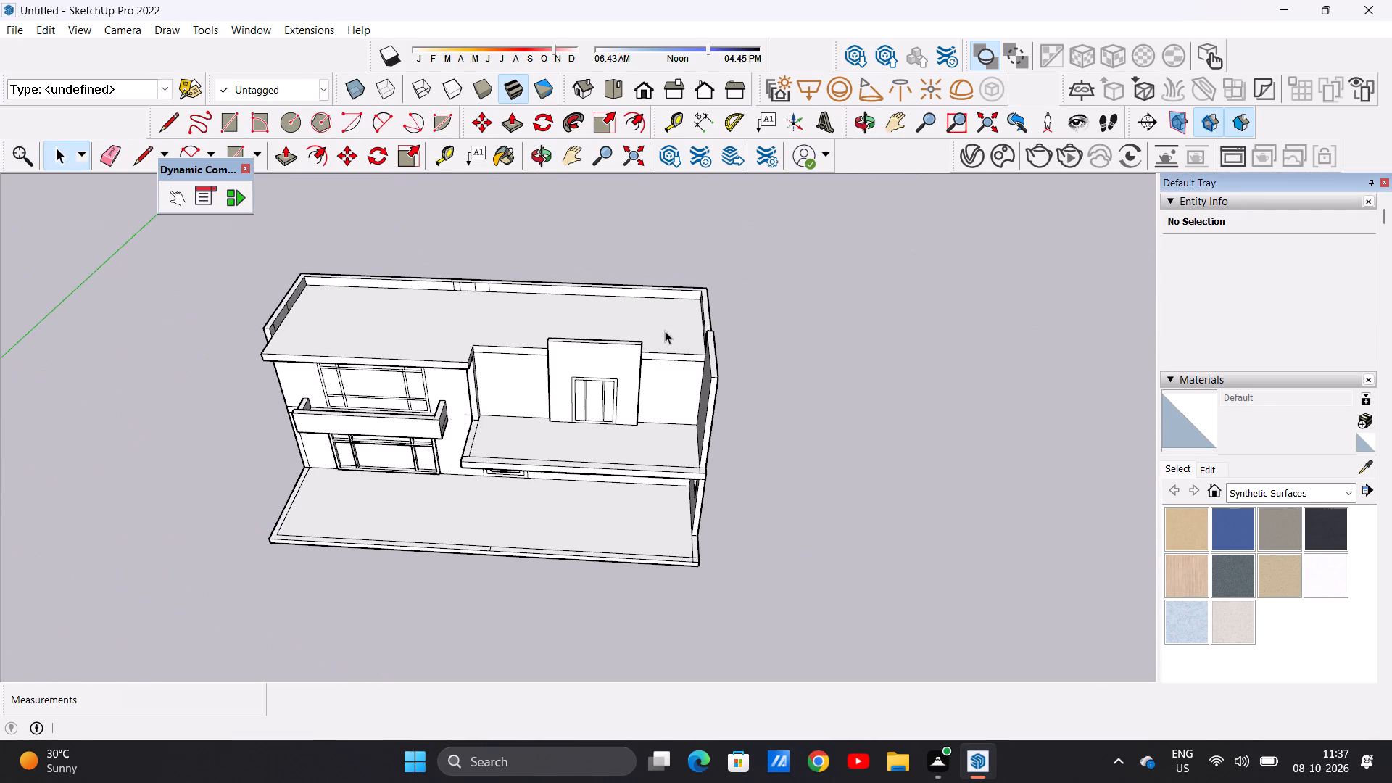
Examine the house and its roof parapet from the front, from the terrace side and from above.
middle_click_drag(822, 405, 714, 391)
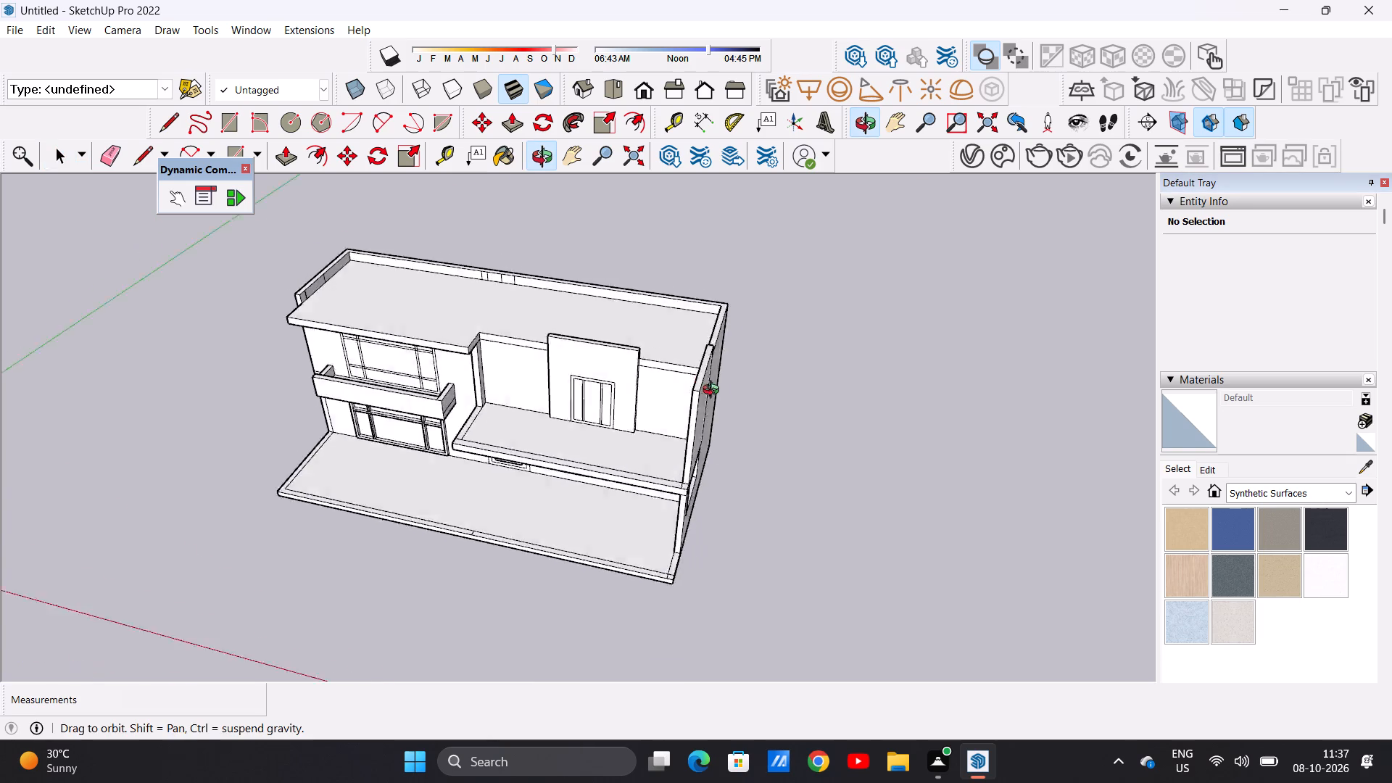
middle_click_drag(714, 391, 424, 375)
middle_click_drag(626, 337, 406, 457)
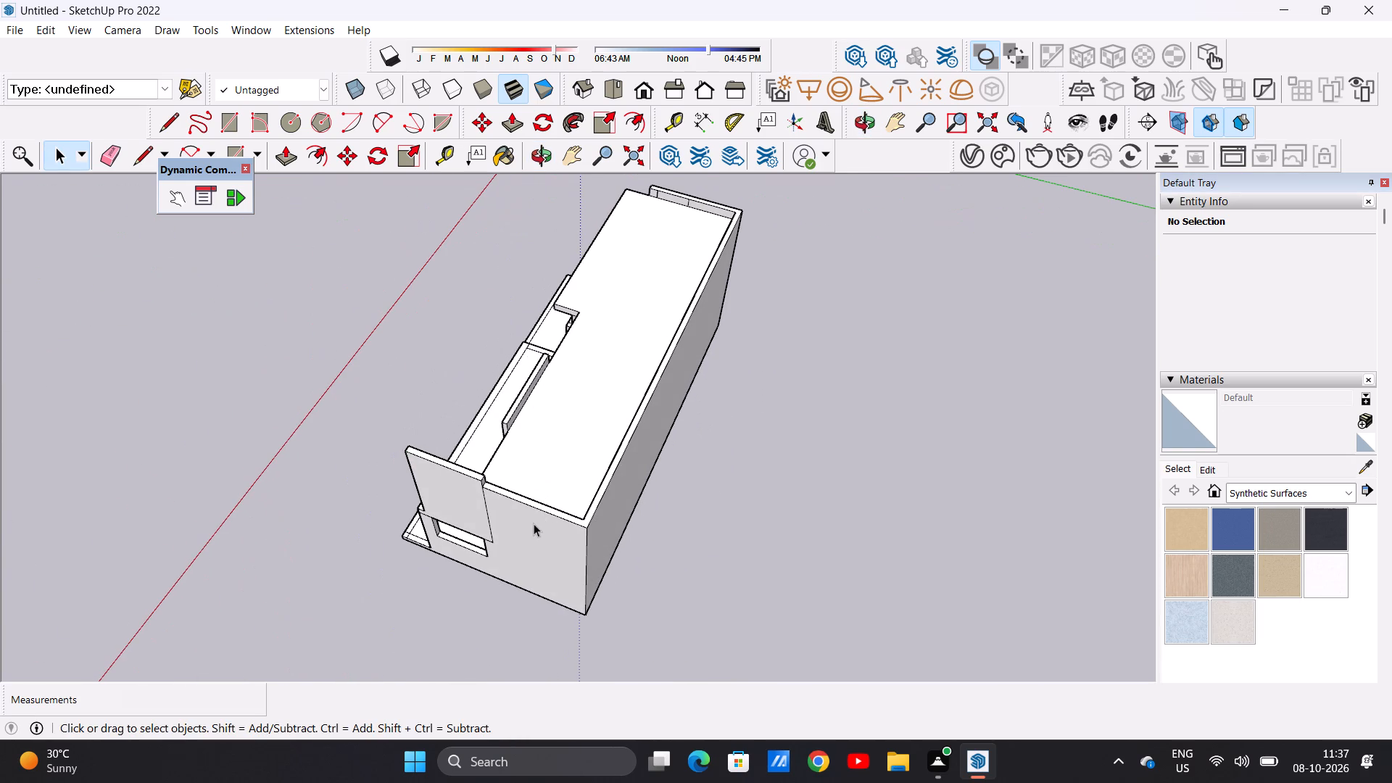
middle_click_drag(527, 528, 605, 513)
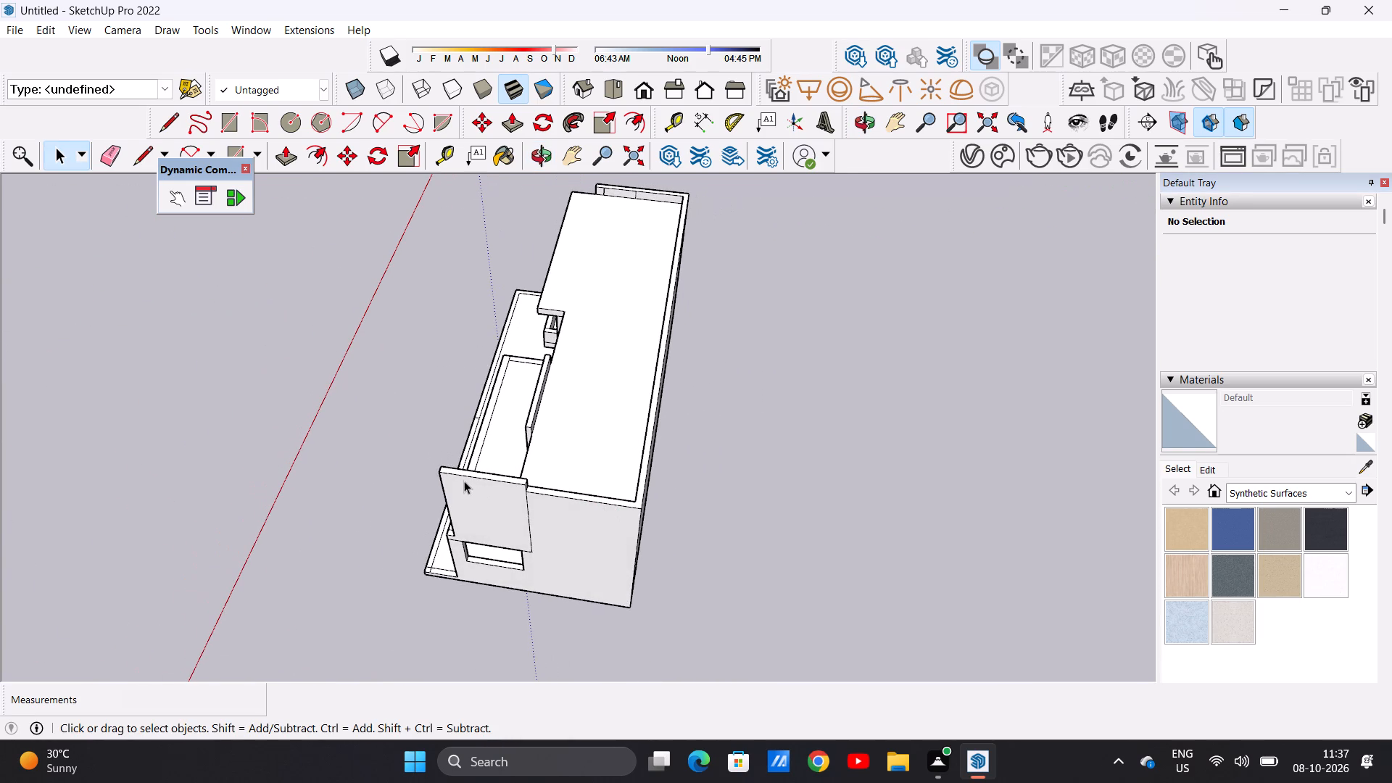
scroll(543, 510, "down", 1)
scroll(544, 510, "up", 2)
scroll(544, 510, "down", 1)
middle_click_drag(510, 500, 596, 452)
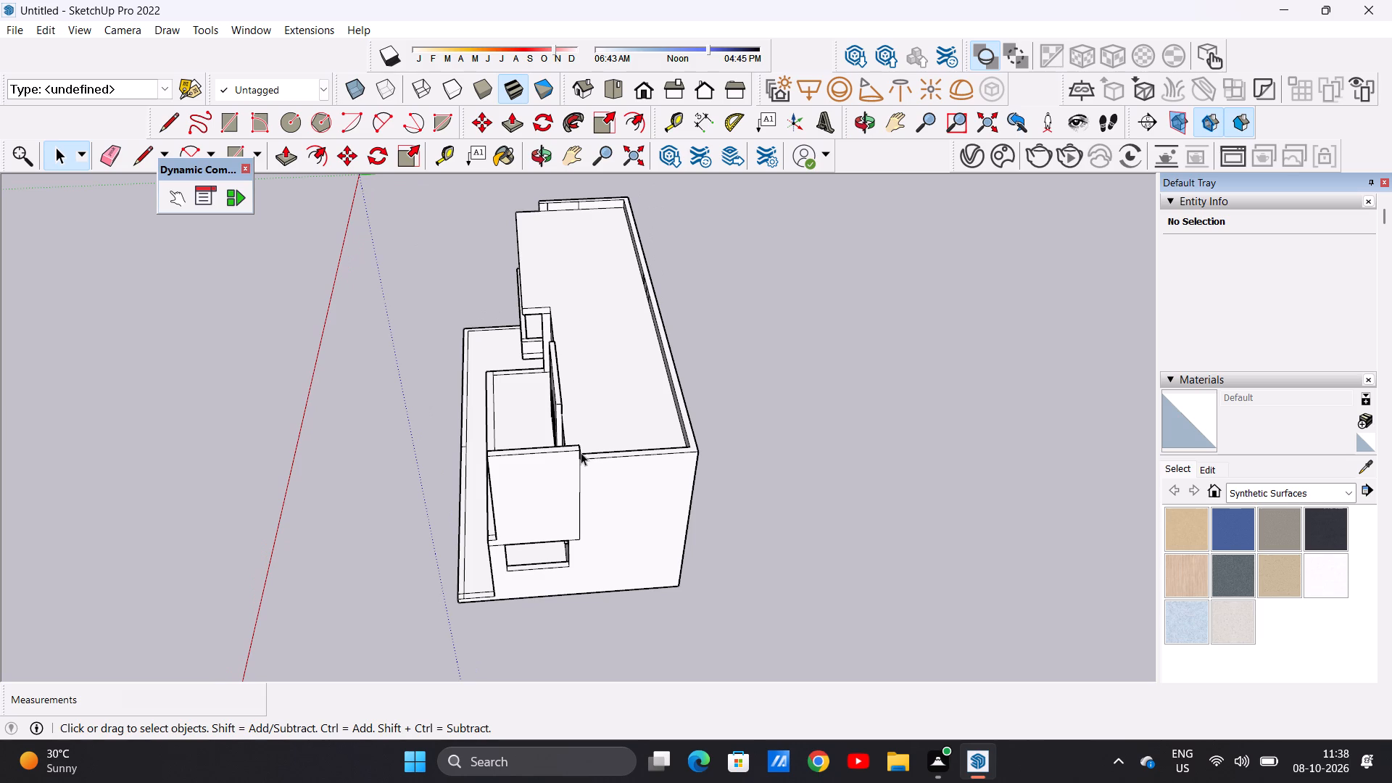
scroll(498, 469, "up", 2)
scroll(525, 455, "down", 2)
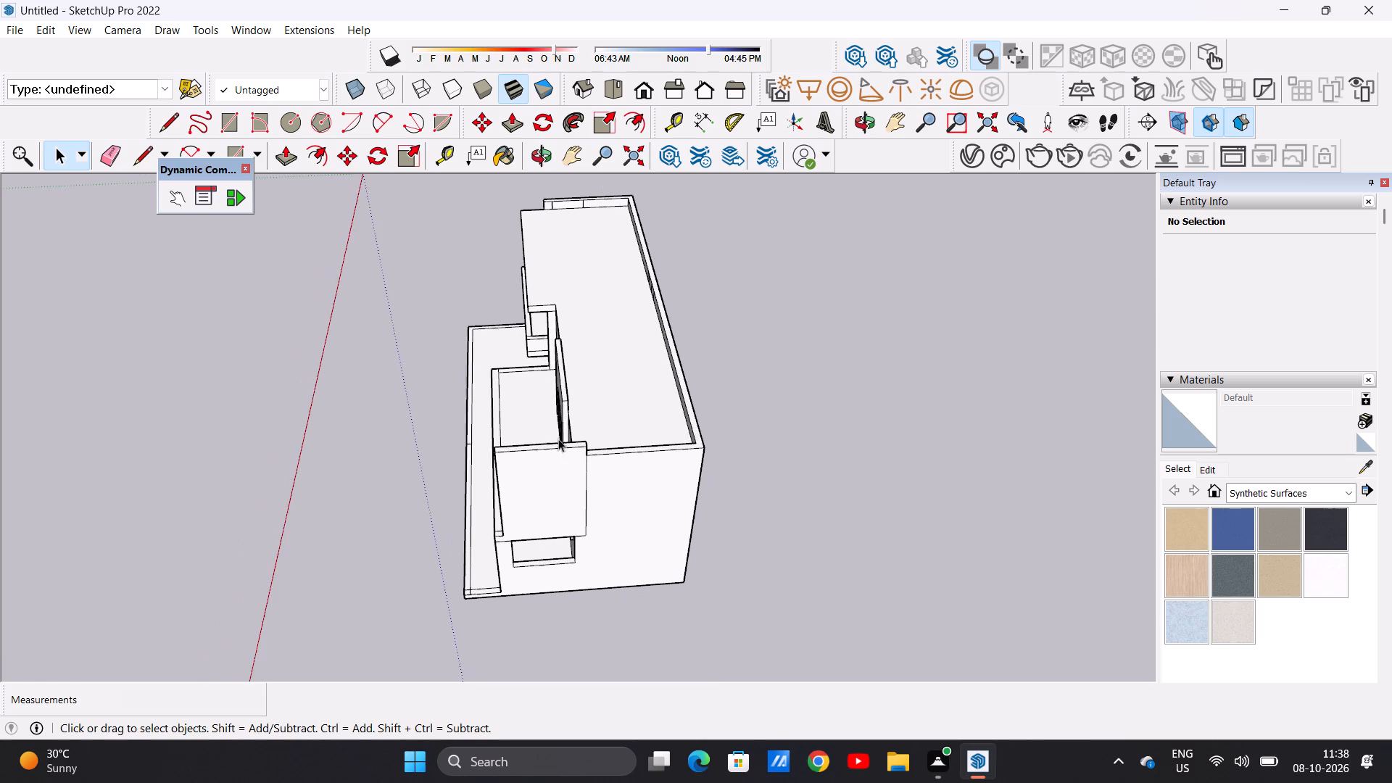
scroll(558, 439, "down", 2)
middle_click_drag(505, 459, 858, 402)
middle_click_drag(691, 428, 795, 428)
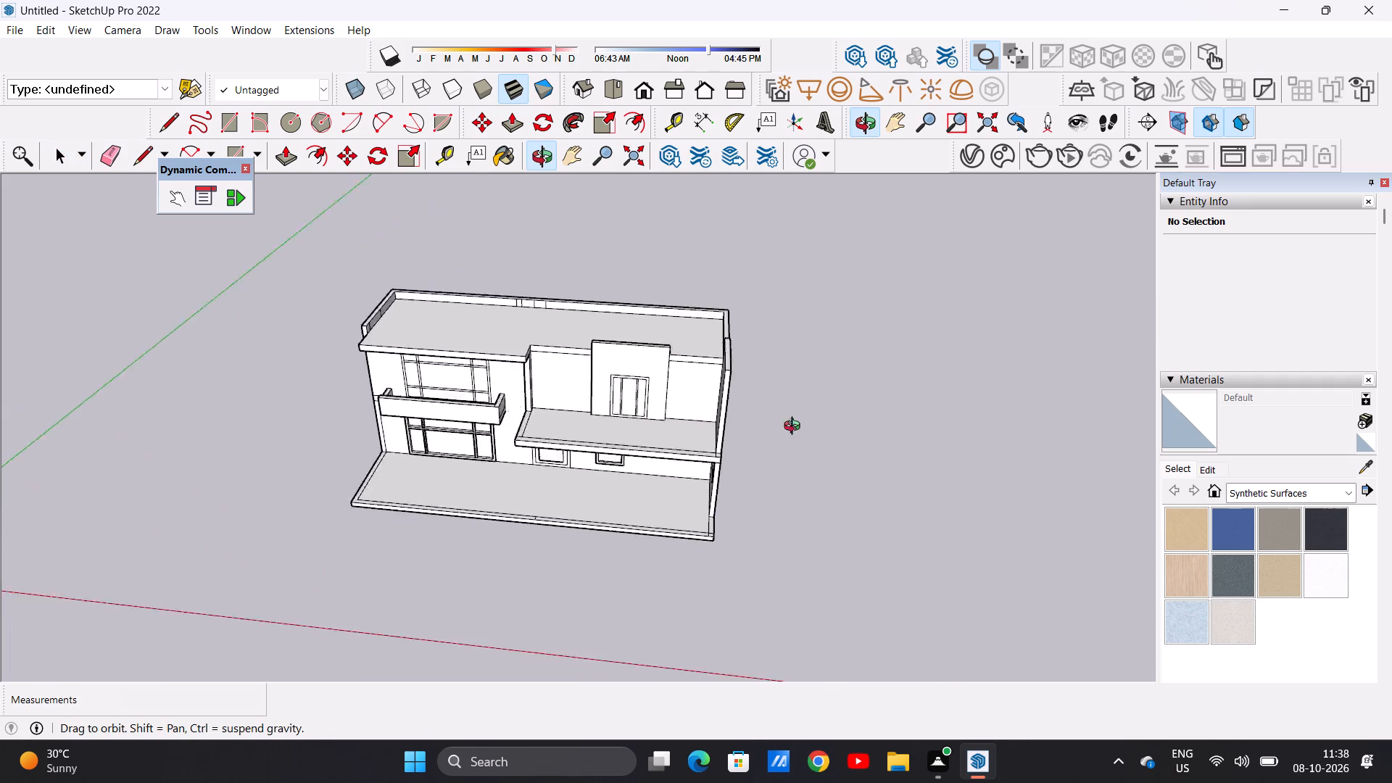
middle_click_drag(795, 428, 861, 413)
middle_click_drag(782, 396, 715, 402)
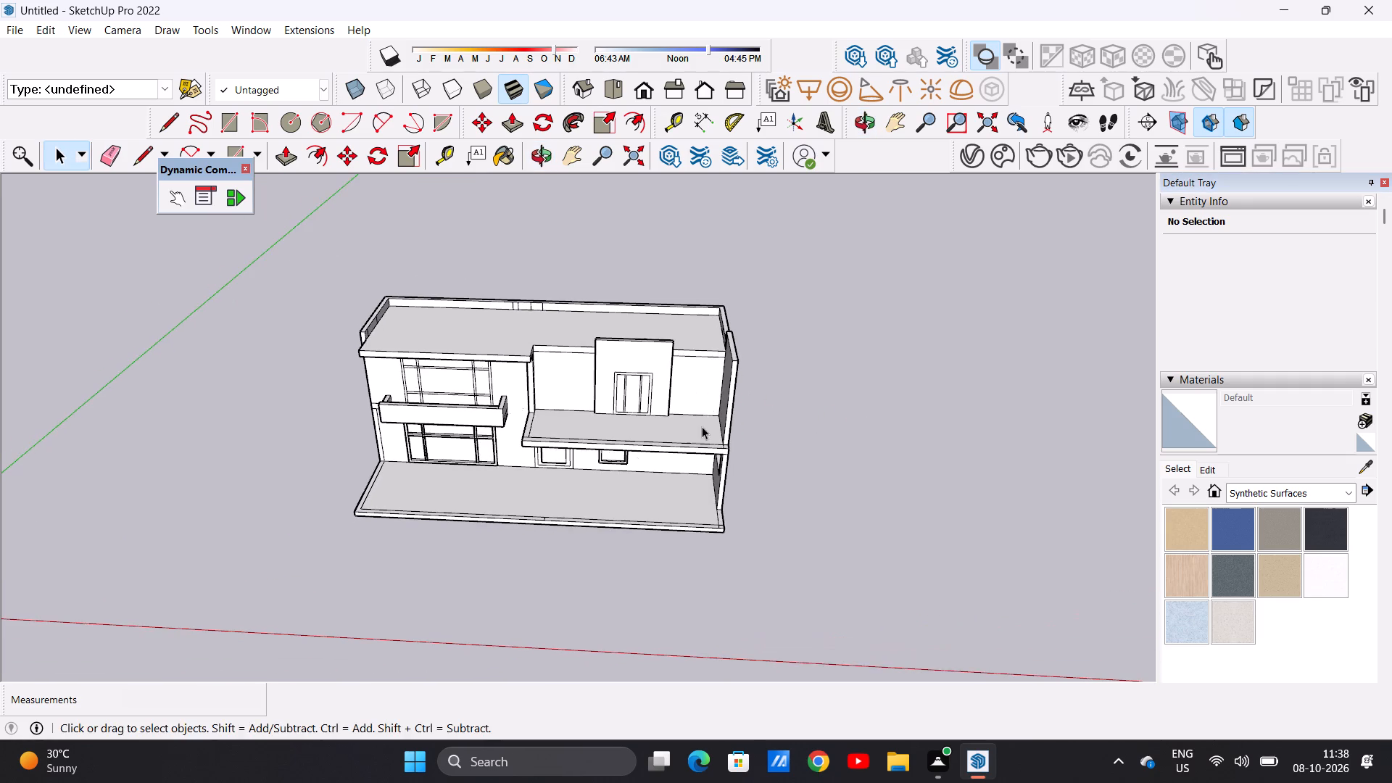
middle_click(701, 429)
middle_click_drag(700, 434, 700, 476)
middle_click_drag(652, 360, 669, 304)
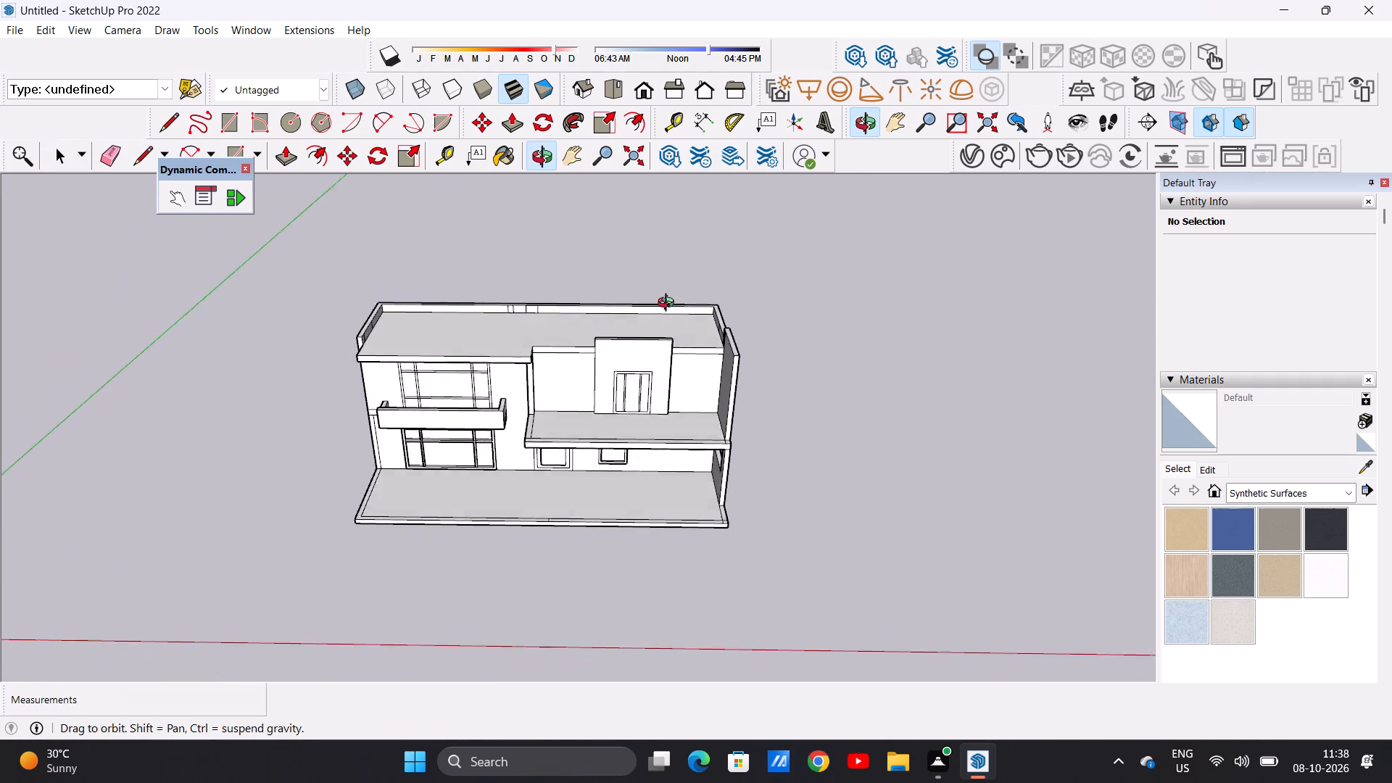
middle_click_drag(669, 304, 669, 262)
middle_click_drag(741, 340, 615, 444)
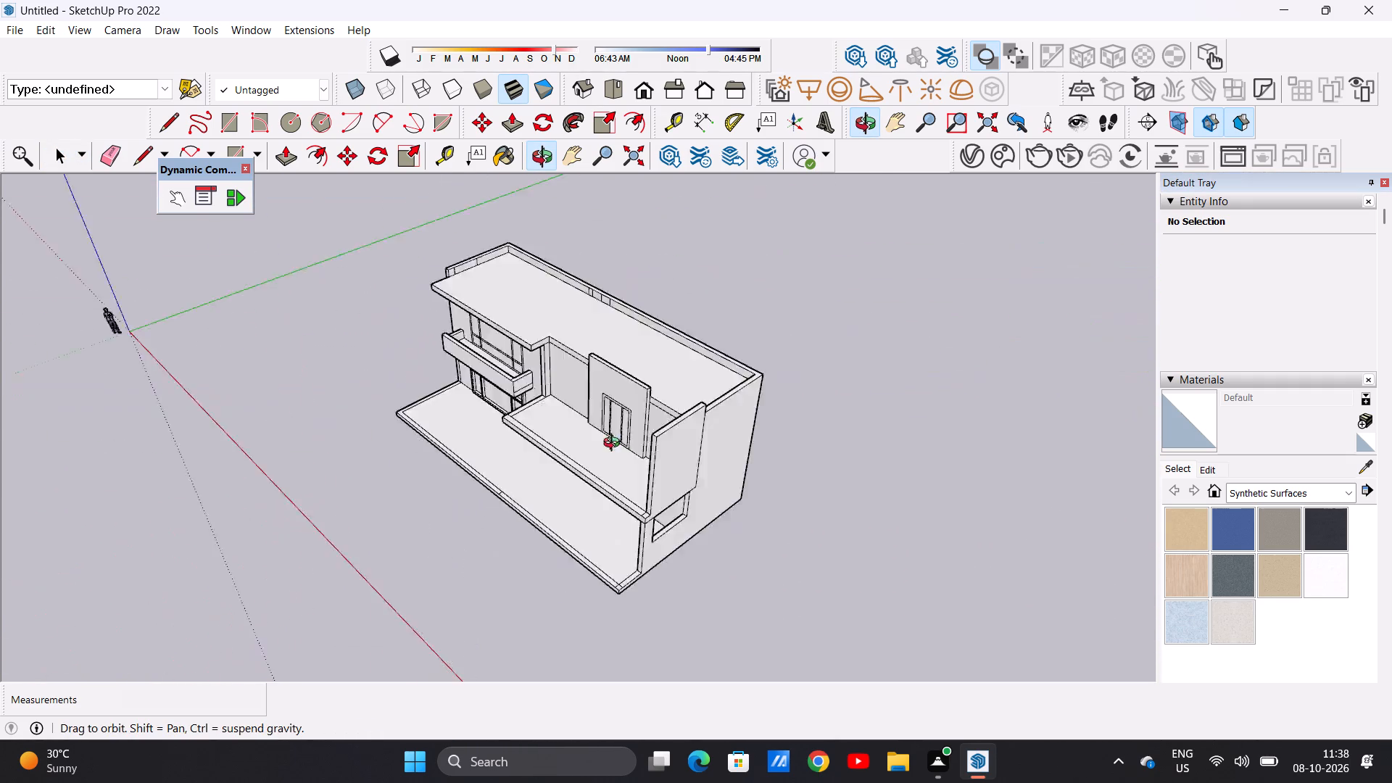
middle_click_drag(615, 444, 927, 346)
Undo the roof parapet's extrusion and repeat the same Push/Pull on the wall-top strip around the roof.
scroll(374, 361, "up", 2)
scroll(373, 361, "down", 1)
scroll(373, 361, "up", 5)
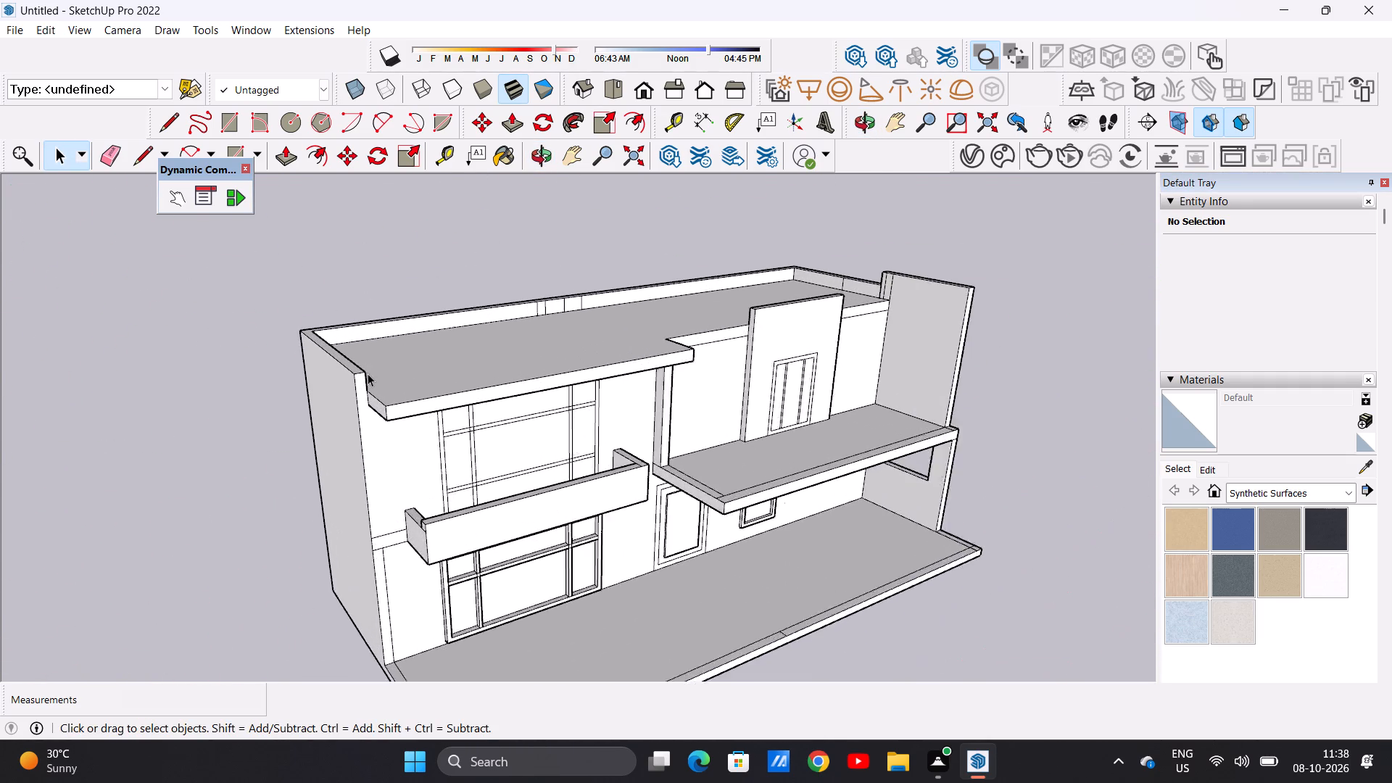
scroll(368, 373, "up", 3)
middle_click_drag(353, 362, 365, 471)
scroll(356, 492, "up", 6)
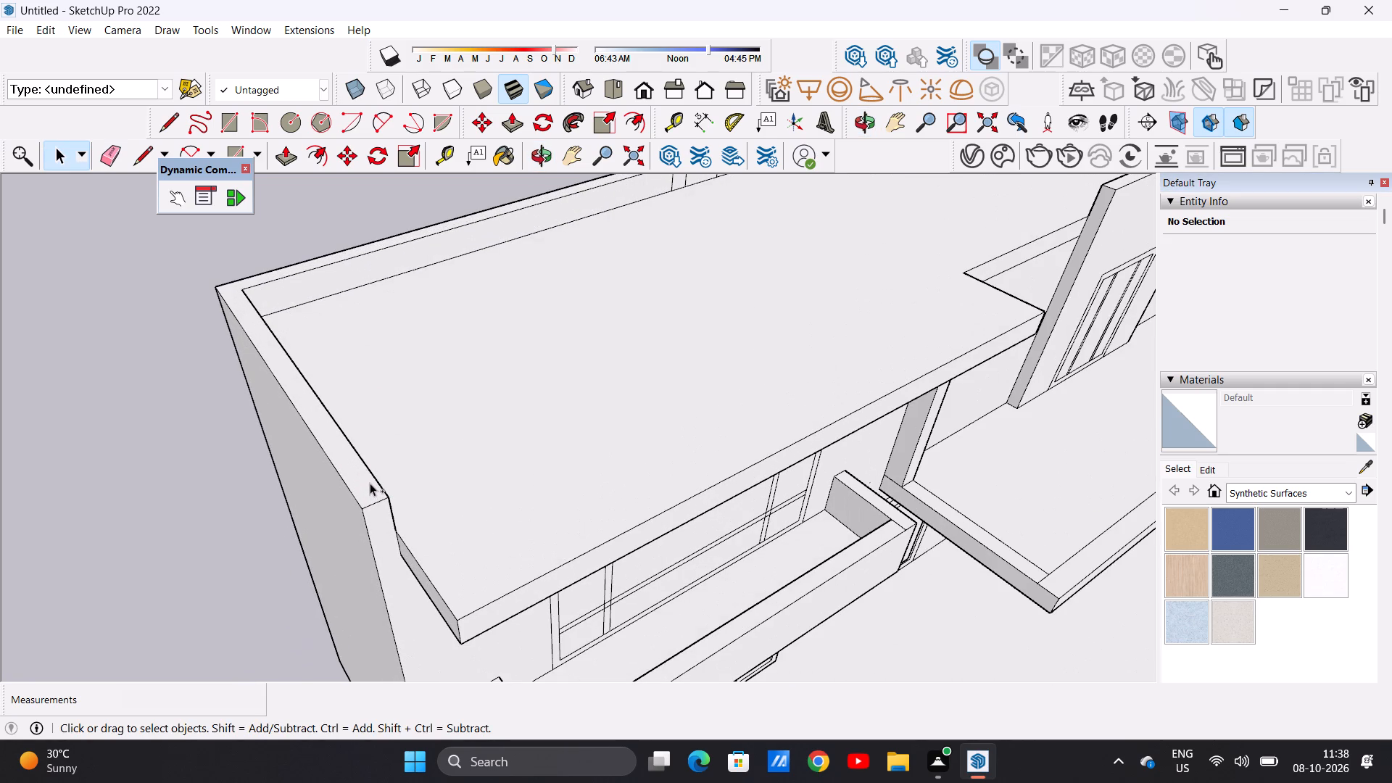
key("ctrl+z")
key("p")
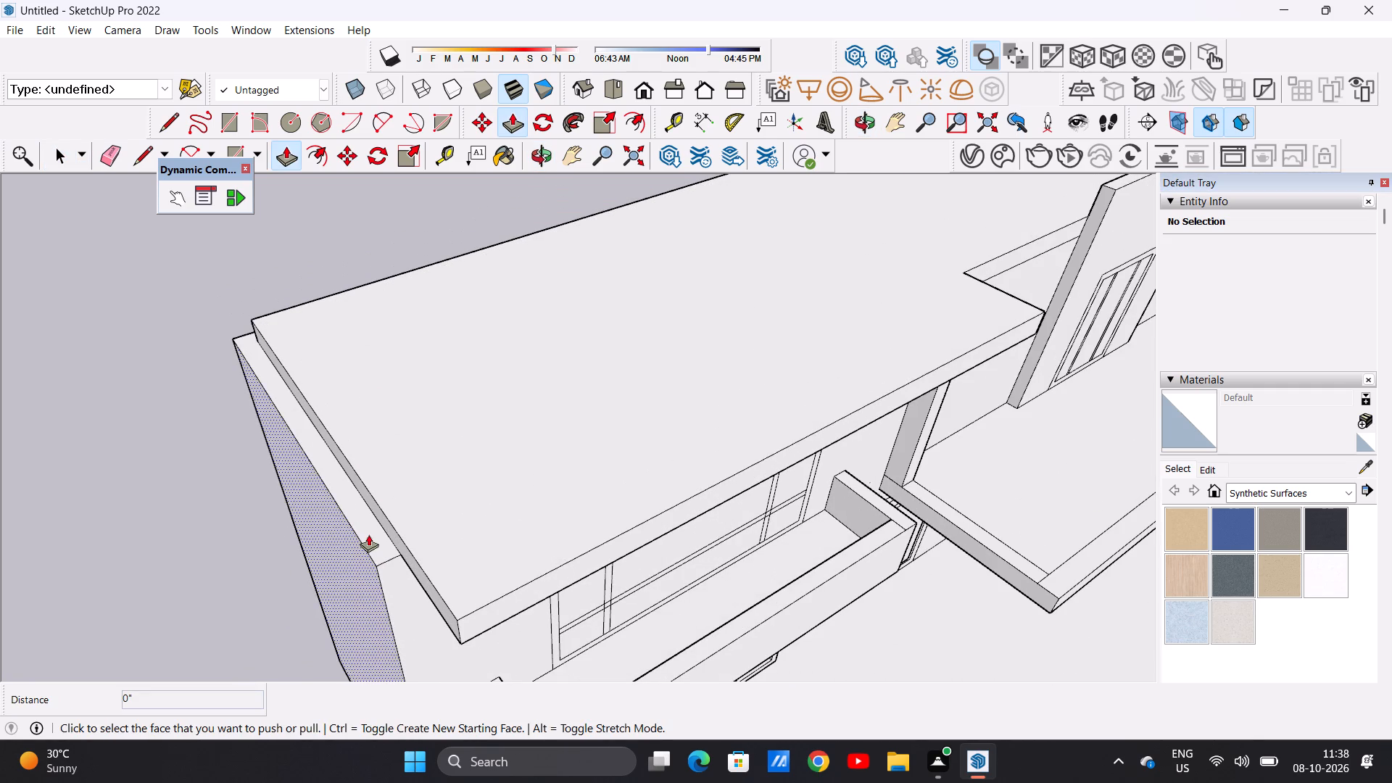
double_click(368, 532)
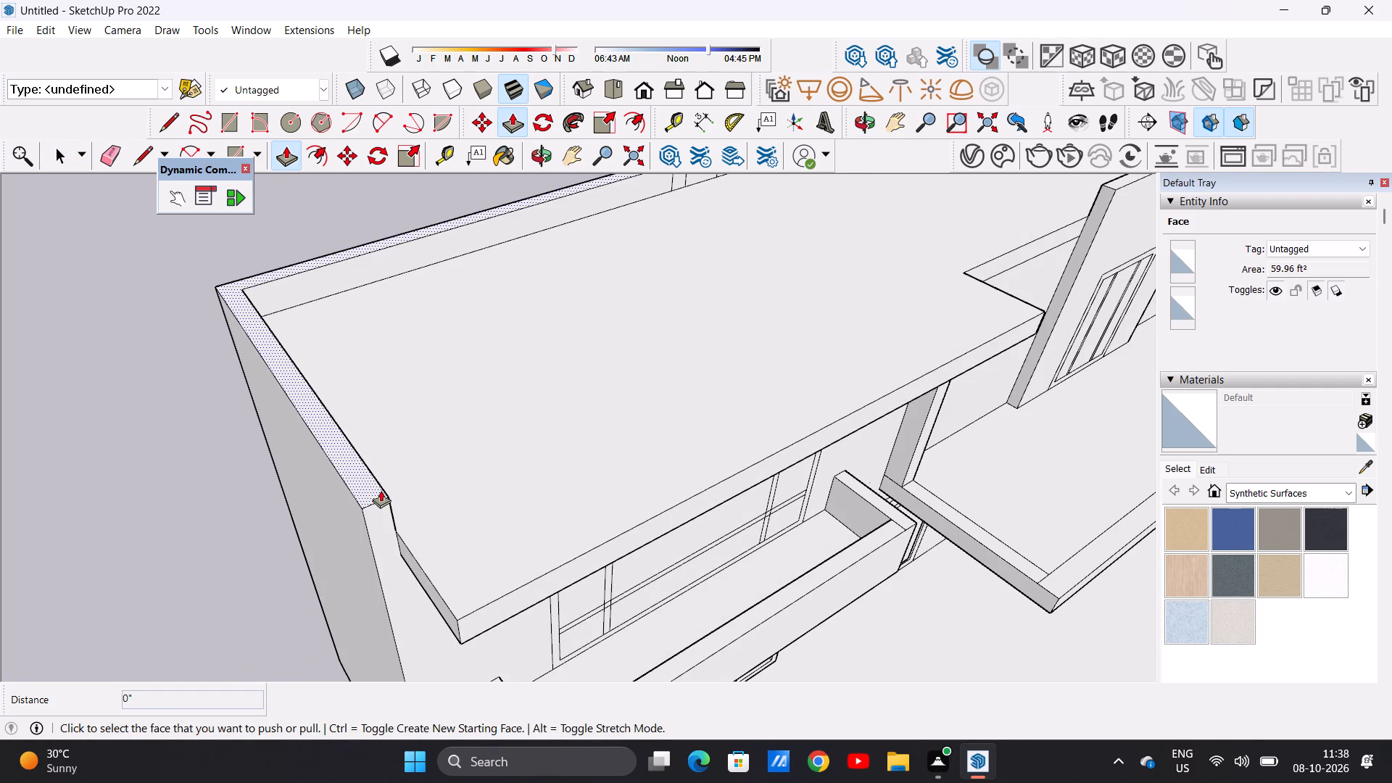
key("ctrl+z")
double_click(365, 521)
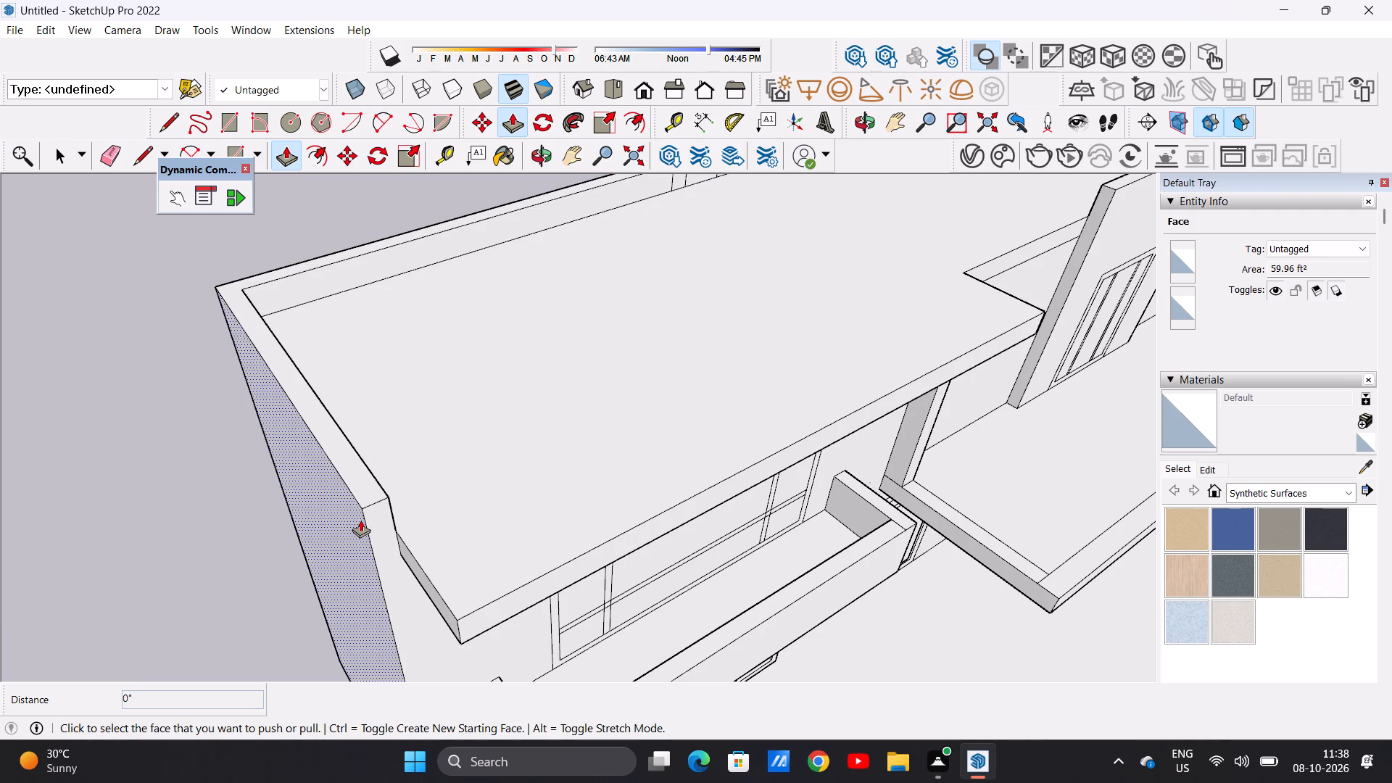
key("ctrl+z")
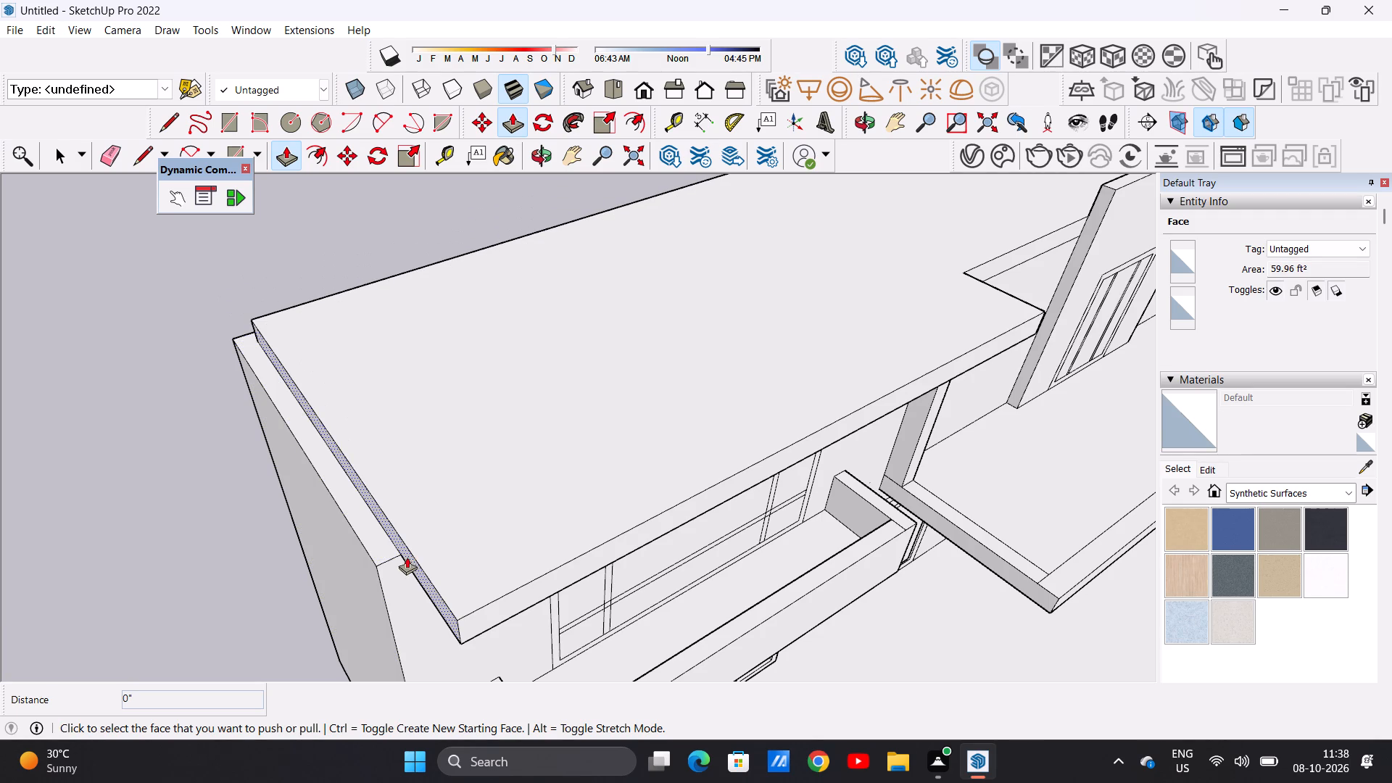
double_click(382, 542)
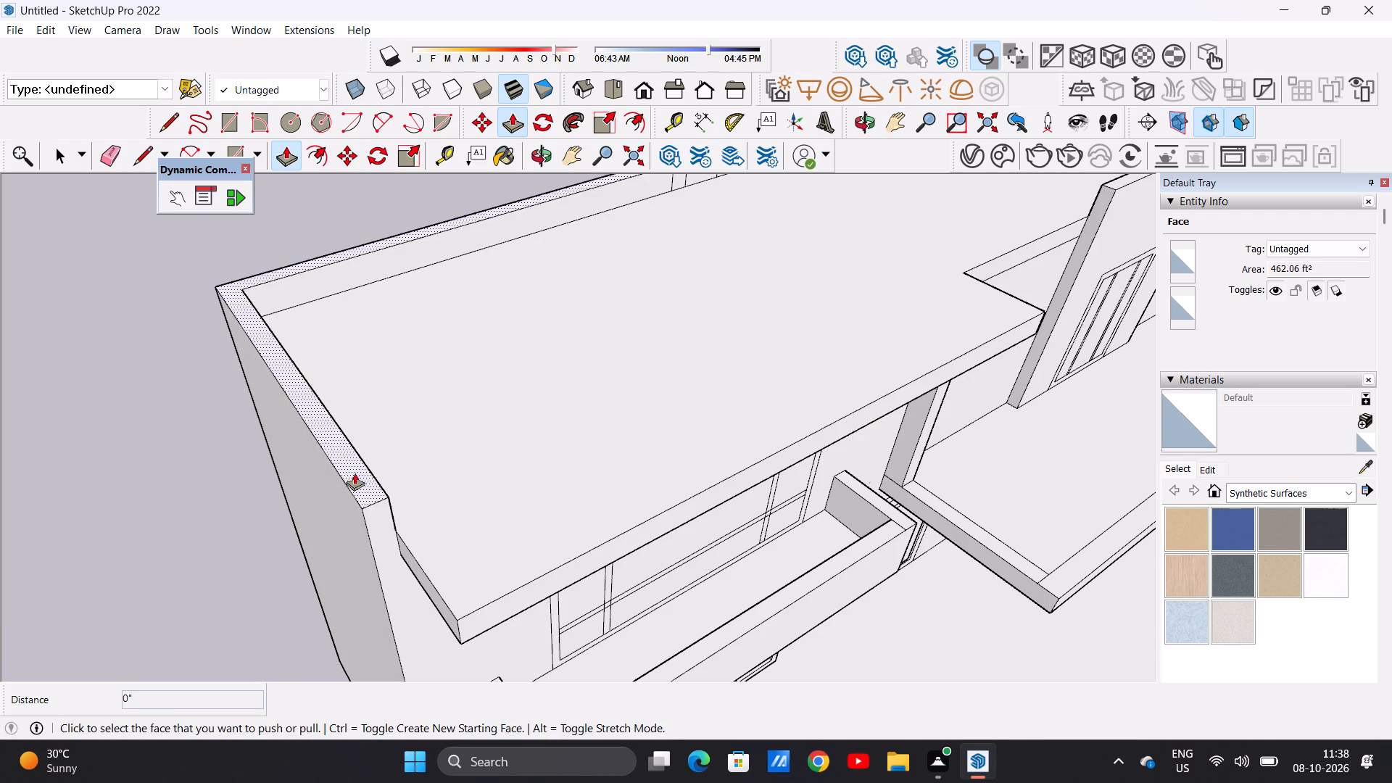
Push/Pull the top face of the roof parapet upward by about another 1' 9".
double_click(362, 476)
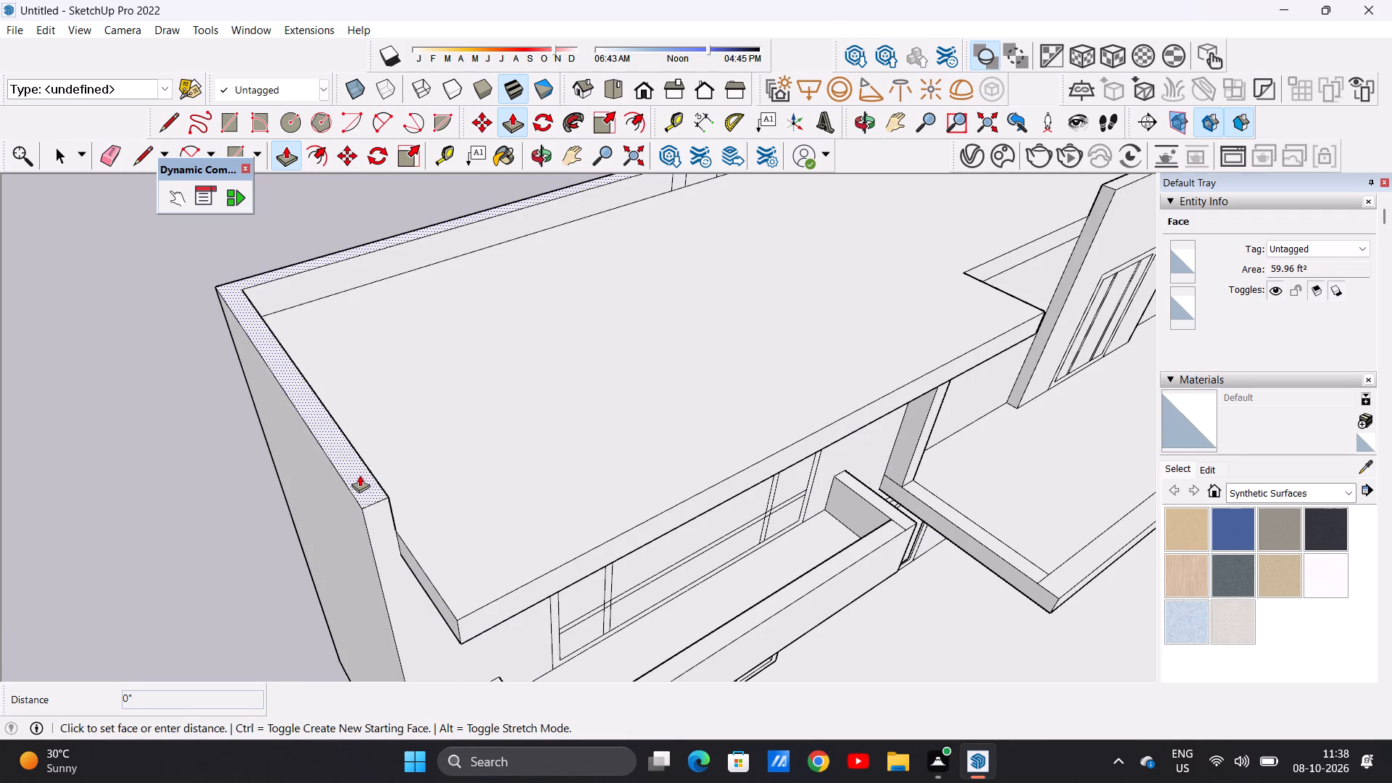
left_click(355, 424)
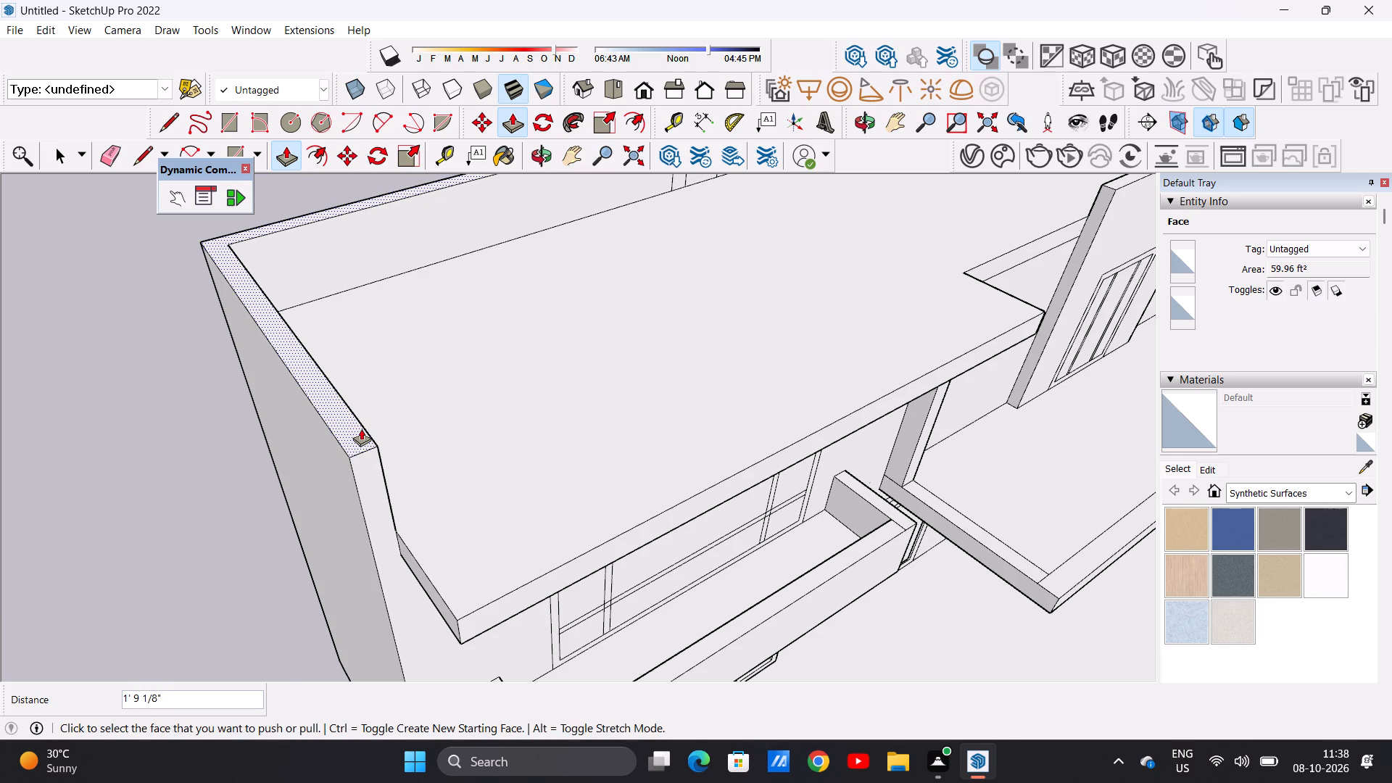
key("space")
Examine the heightened roof parapet and the terrace side wall from the front and from the side.
middle_click_drag(617, 513, 610, 513)
middle_click(609, 513)
middle_click_drag(558, 484, 382, 369)
middle_click_drag(336, 339, 320, 324)
middle_click_drag(313, 320, 308, 313)
middle_click(308, 313)
scroll(447, 457, "down", 3)
scroll(462, 471, "up", 1)
scroll(463, 469, "down", 6)
scroll(465, 415, "up", 1)
scroll(465, 415, "down", 5)
scroll(533, 453, "down", 1)
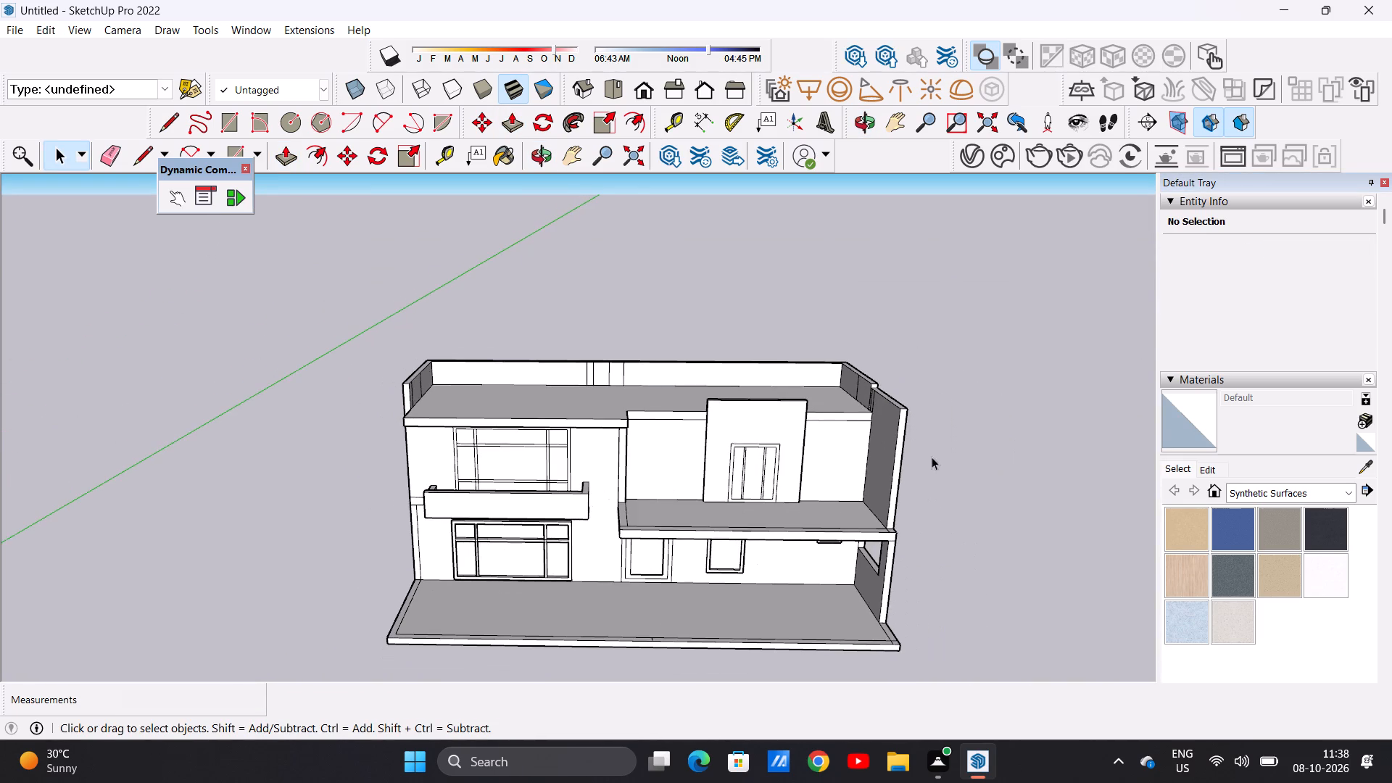
middle_click_drag(932, 455, 937, 389)
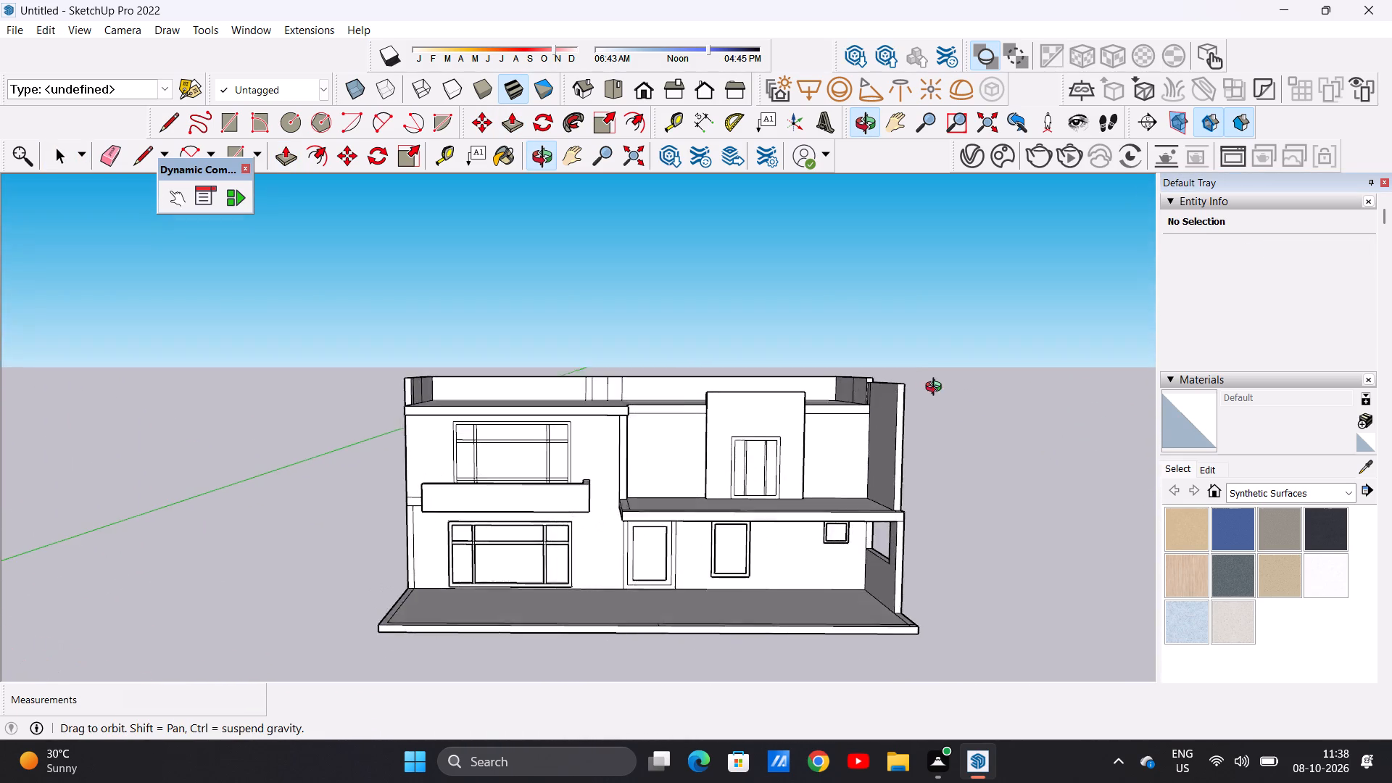
middle_click_drag(937, 389, 964, 381)
middle_click_drag(905, 399, 847, 539)
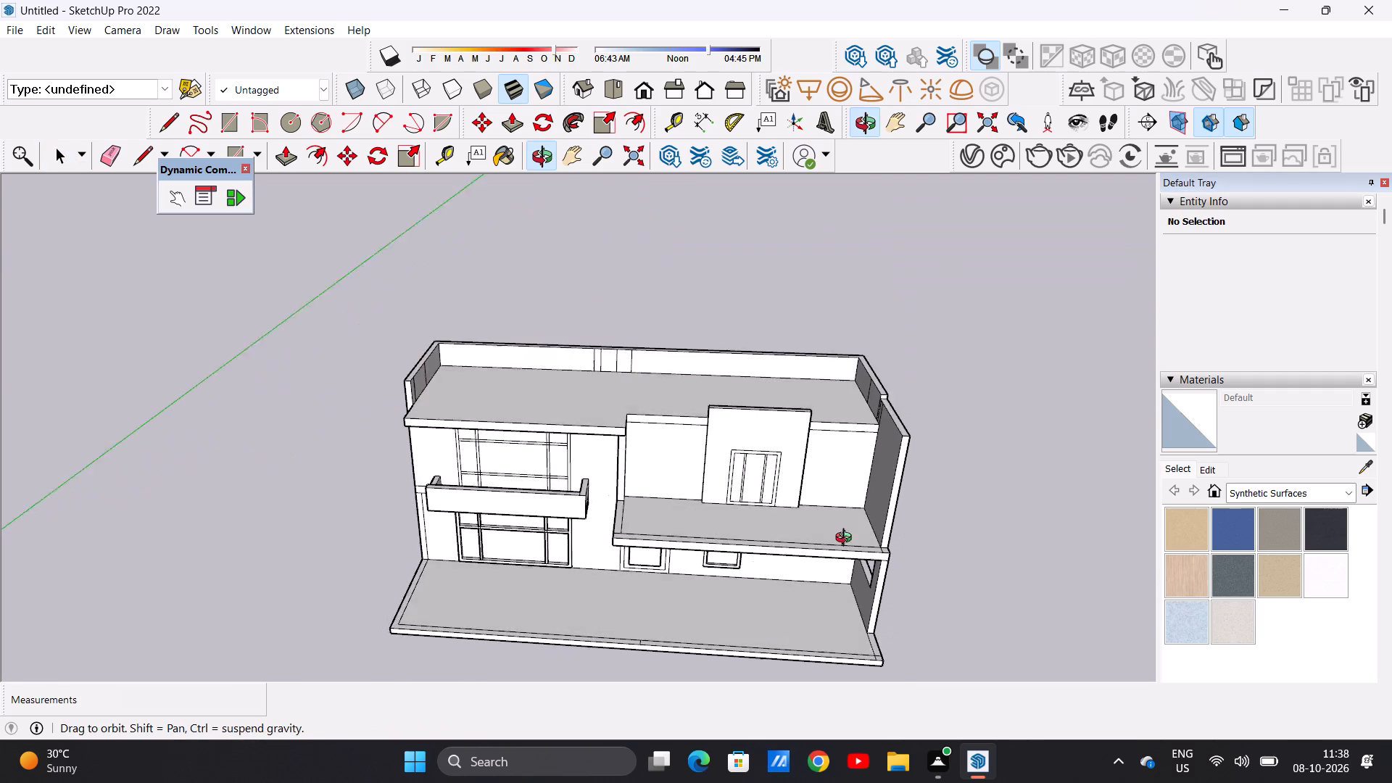
middle_click_drag(847, 539, 535, 465)
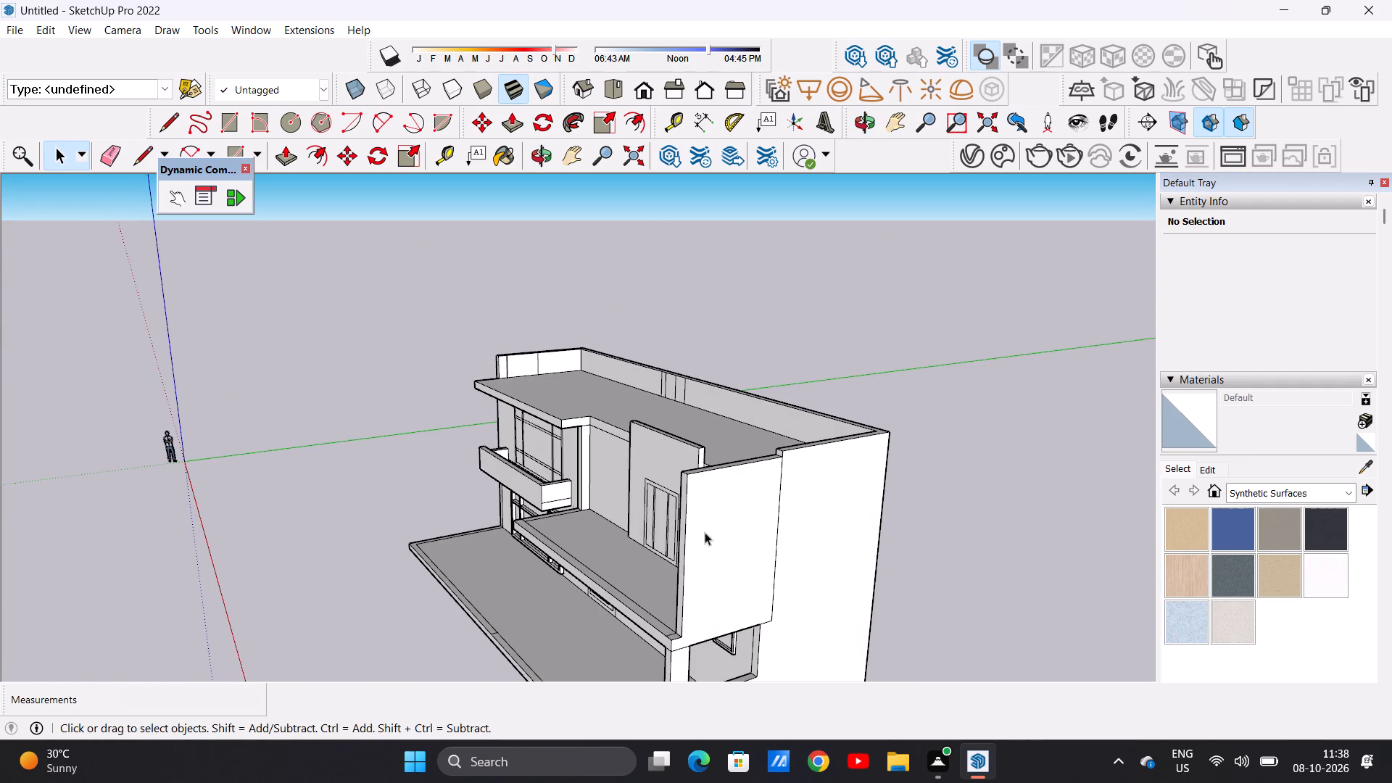
middle_click_drag(708, 529, 746, 521)
Push/Pull the narrow front end face of the upper terrace side wall back toward the house by about 2' 1".
key("p")
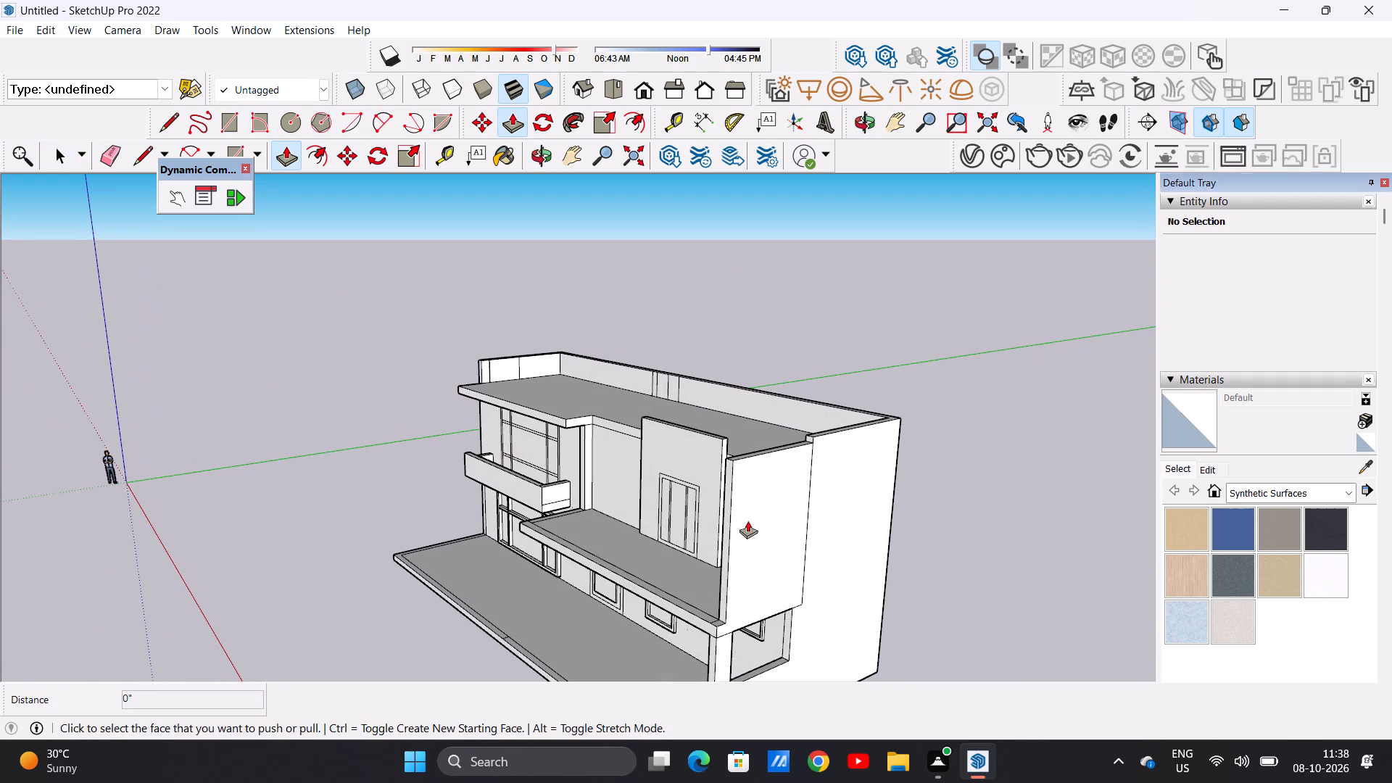
middle_click(714, 515)
middle_click_drag(800, 521, 926, 497)
middle_click(930, 497)
middle_click(932, 496)
middle_click(932, 496)
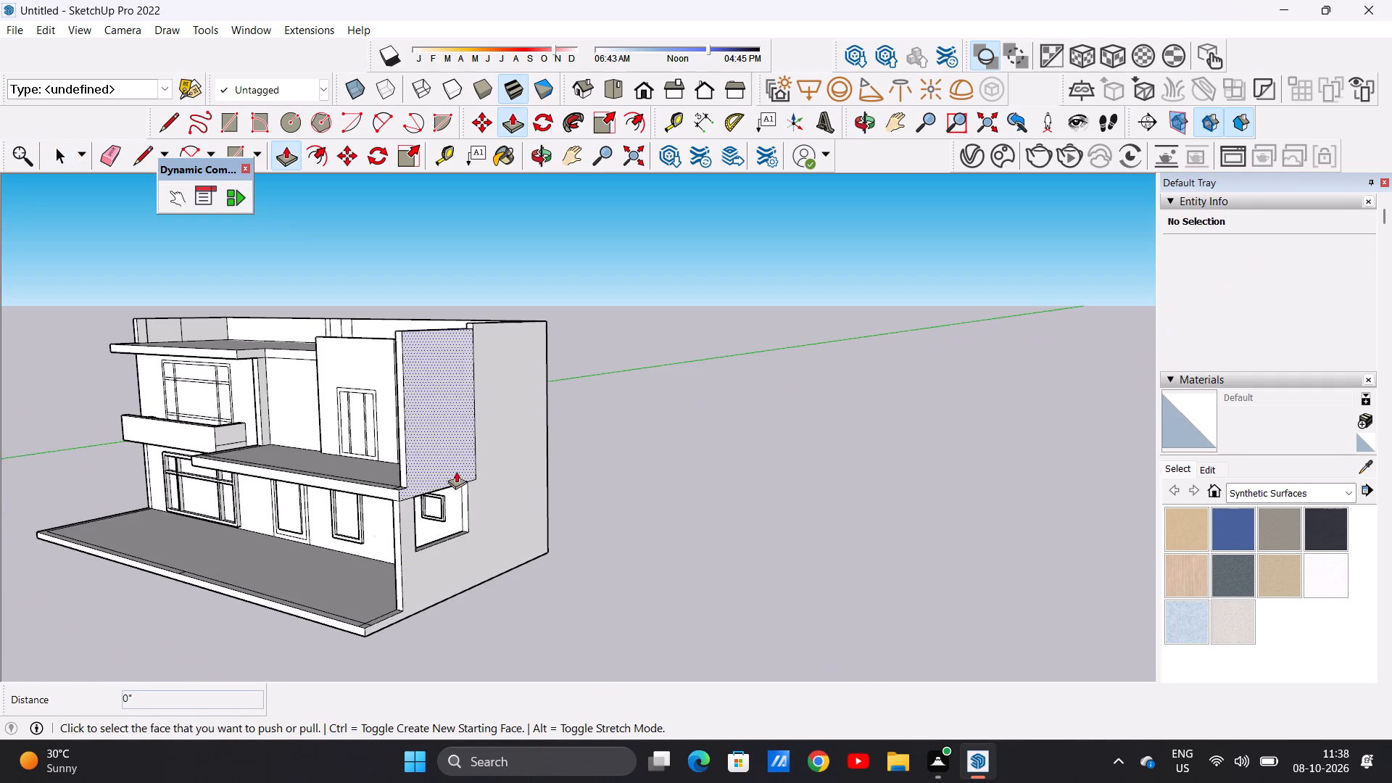
scroll(400, 441, "up", 4)
scroll(400, 424, "down", 1)
scroll(402, 422, "up", 5)
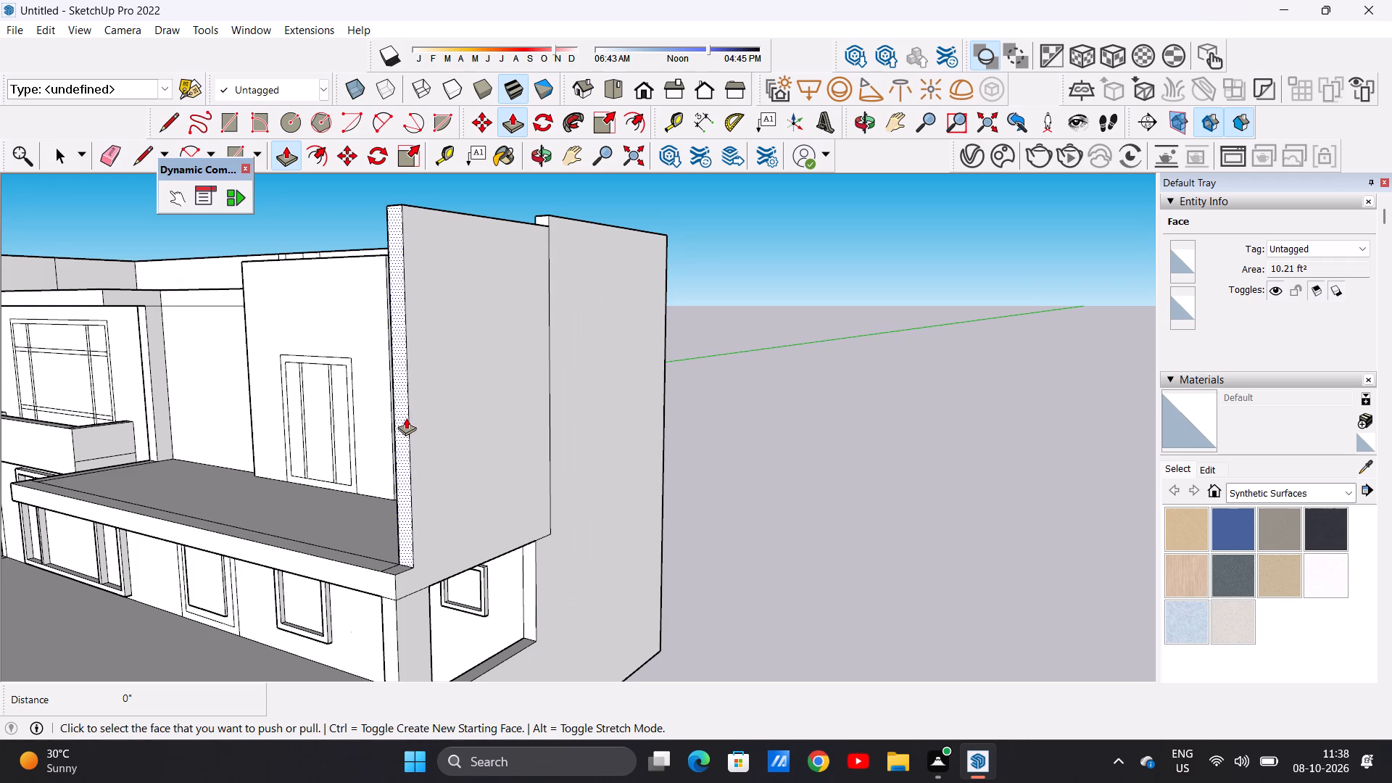
left_click(400, 418)
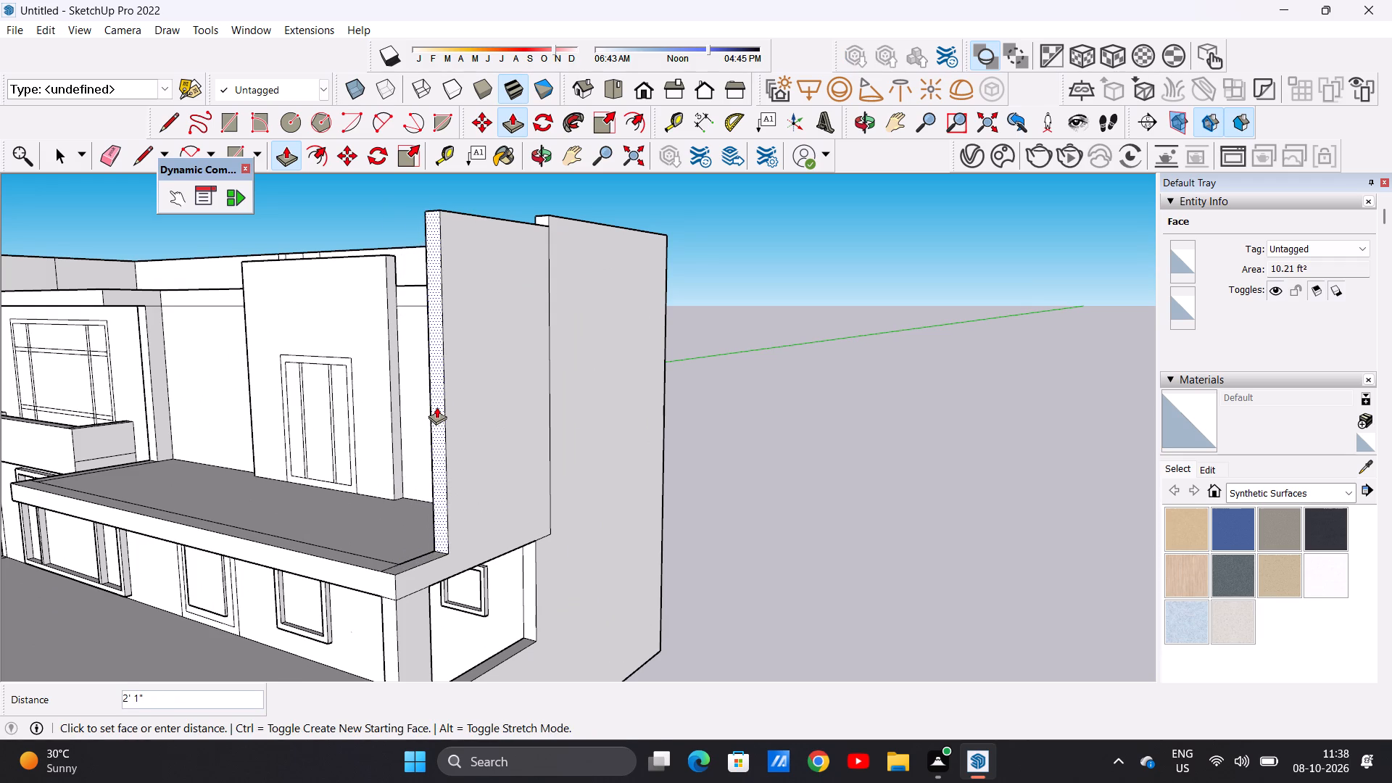
left_click(437, 406)
key("space")
Push/Pull the top face of the upper terrace side wall upward so it rises above the adjoining roof parapet.
scroll(545, 390, "down", 5)
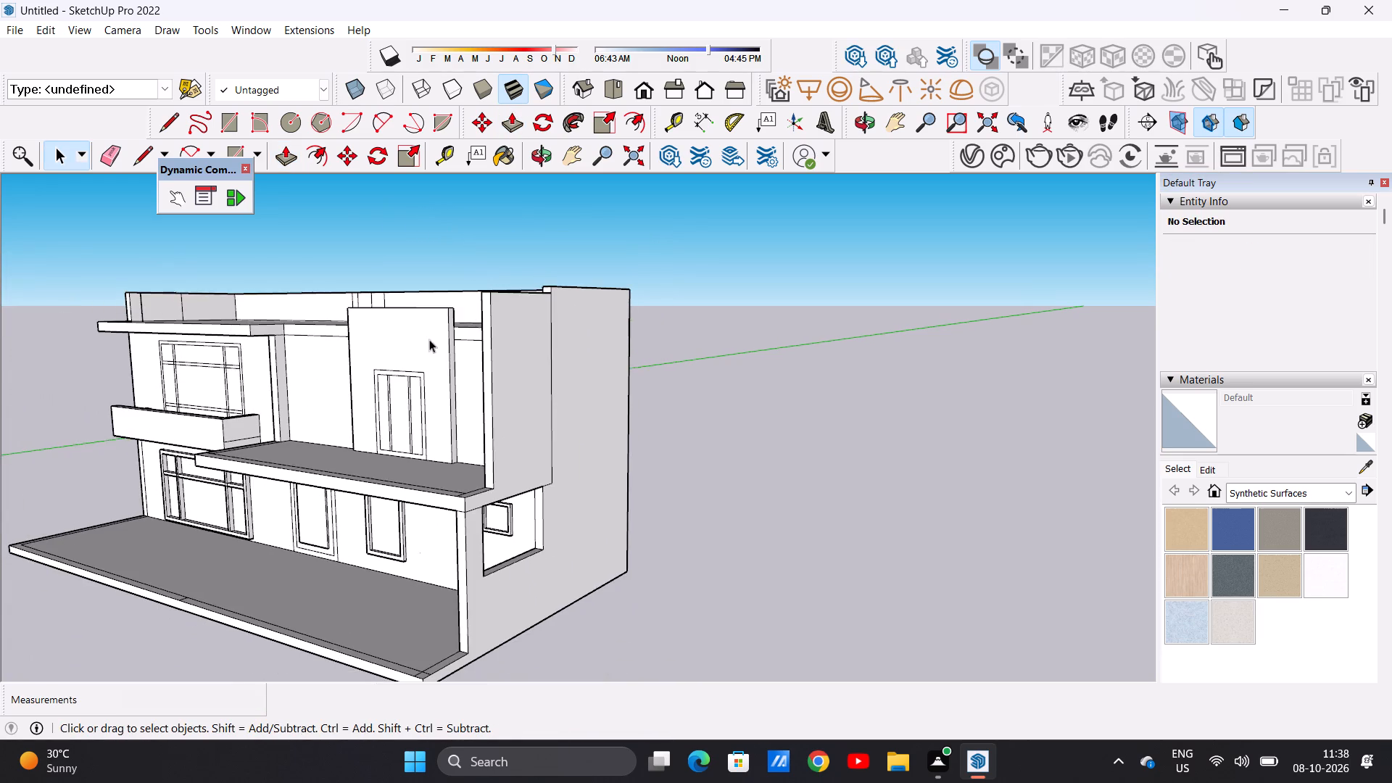
middle_click_drag(419, 341, 449, 384)
middle_click_drag(451, 387, 809, 548)
middle_click_drag(813, 548, 839, 551)
middle_click(839, 551)
middle_click_drag(841, 550, 845, 536)
scroll(800, 405, "down", 1)
scroll(800, 405, "up", 6)
scroll(785, 378, "down", 1)
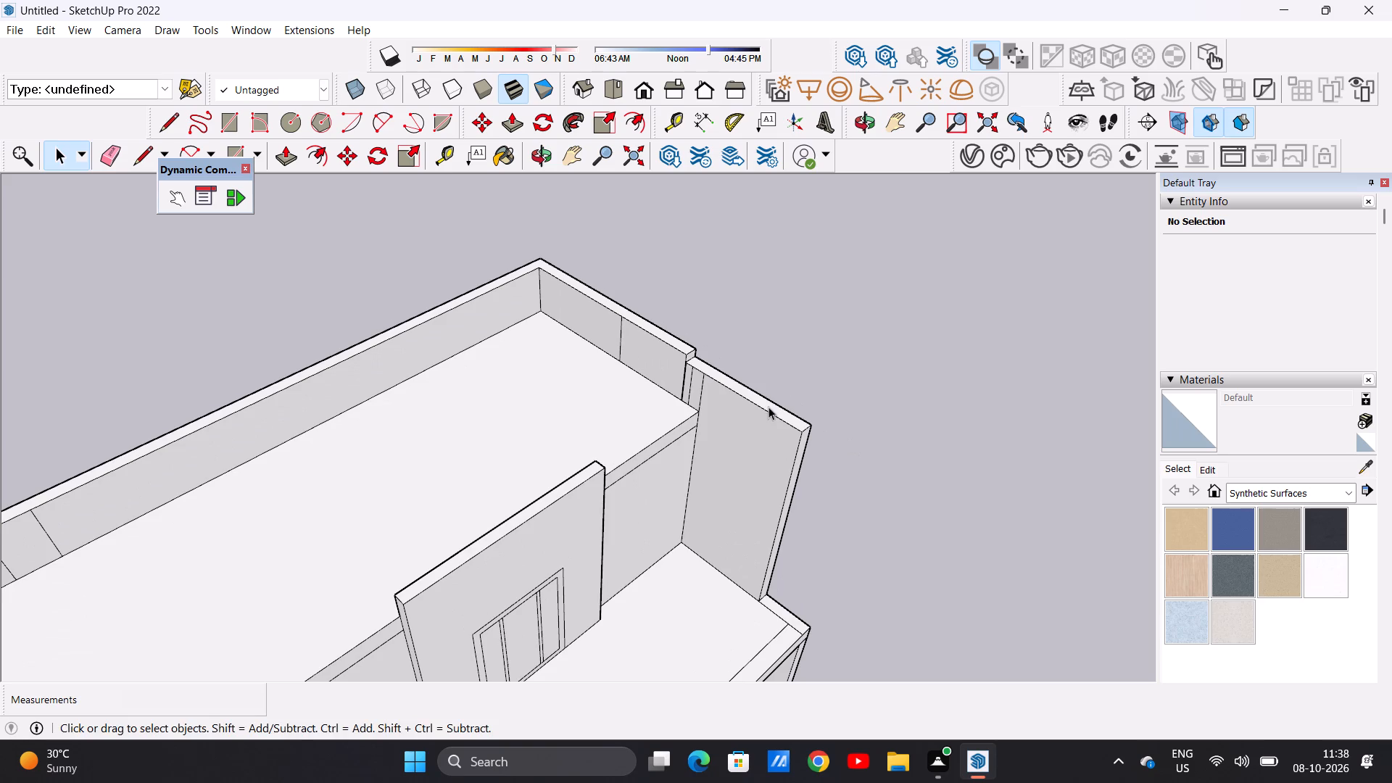
middle_click_drag(766, 404, 726, 436)
middle_click_drag(725, 437, 706, 449)
scroll(752, 470, "up", 6)
scroll(802, 468, "down", 1)
scroll(802, 468, "up", 4)
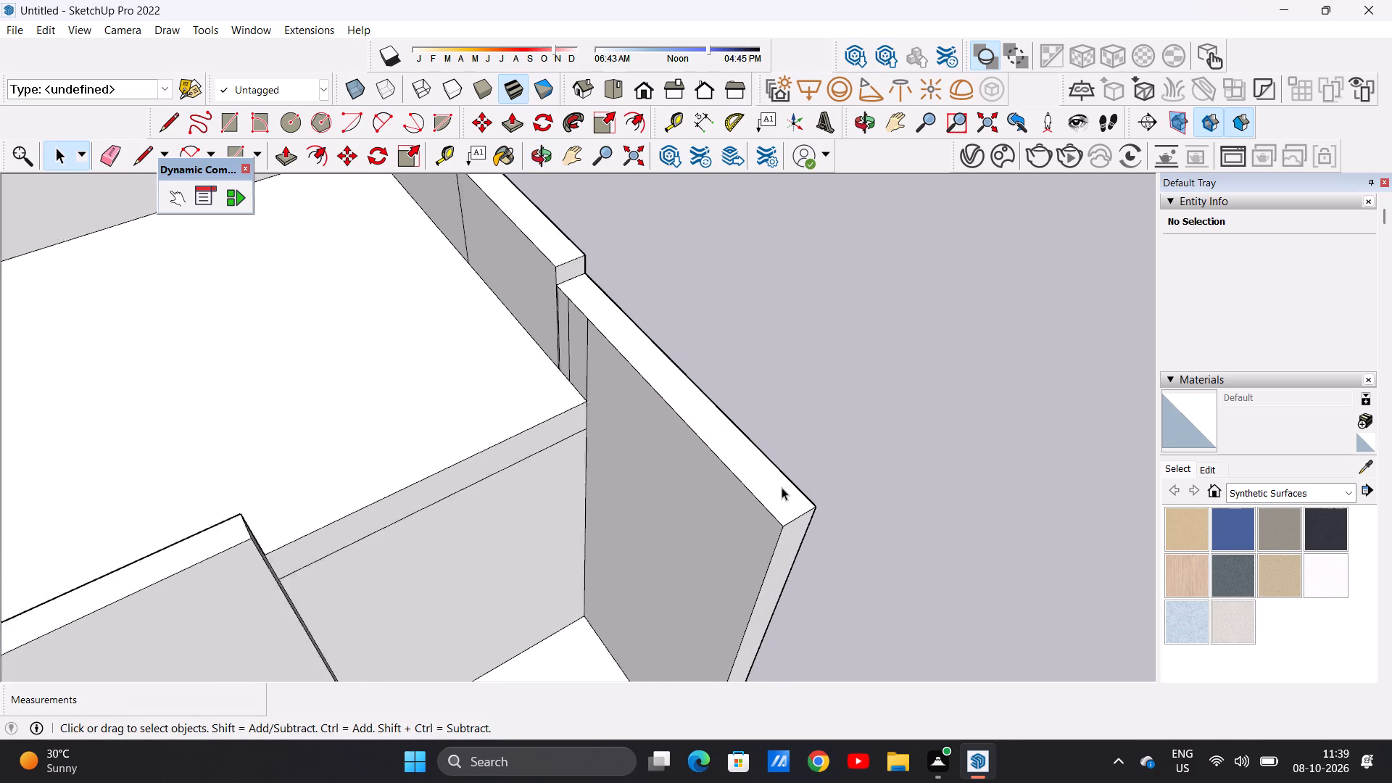
scroll(782, 487, "up", 3)
key("p")
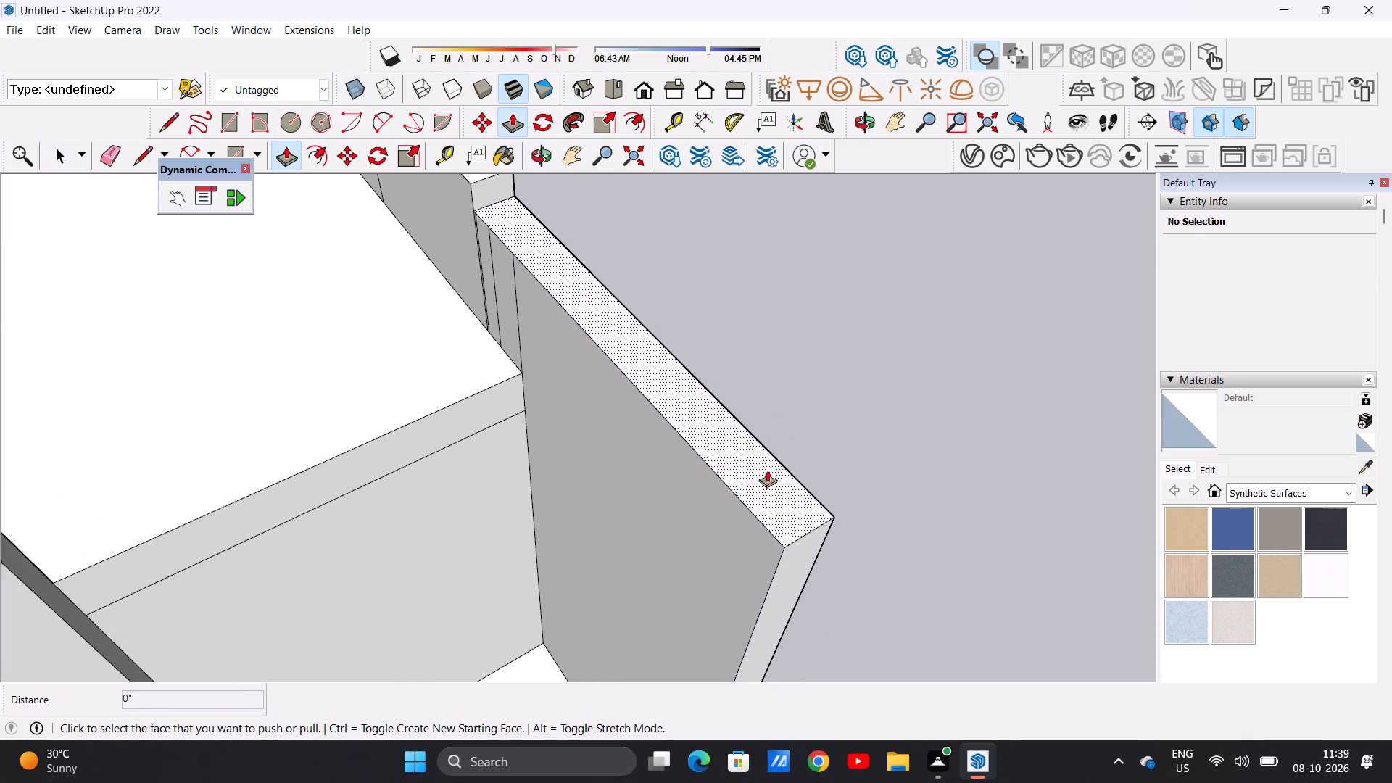
double_click(768, 470)
left_click(706, 522)
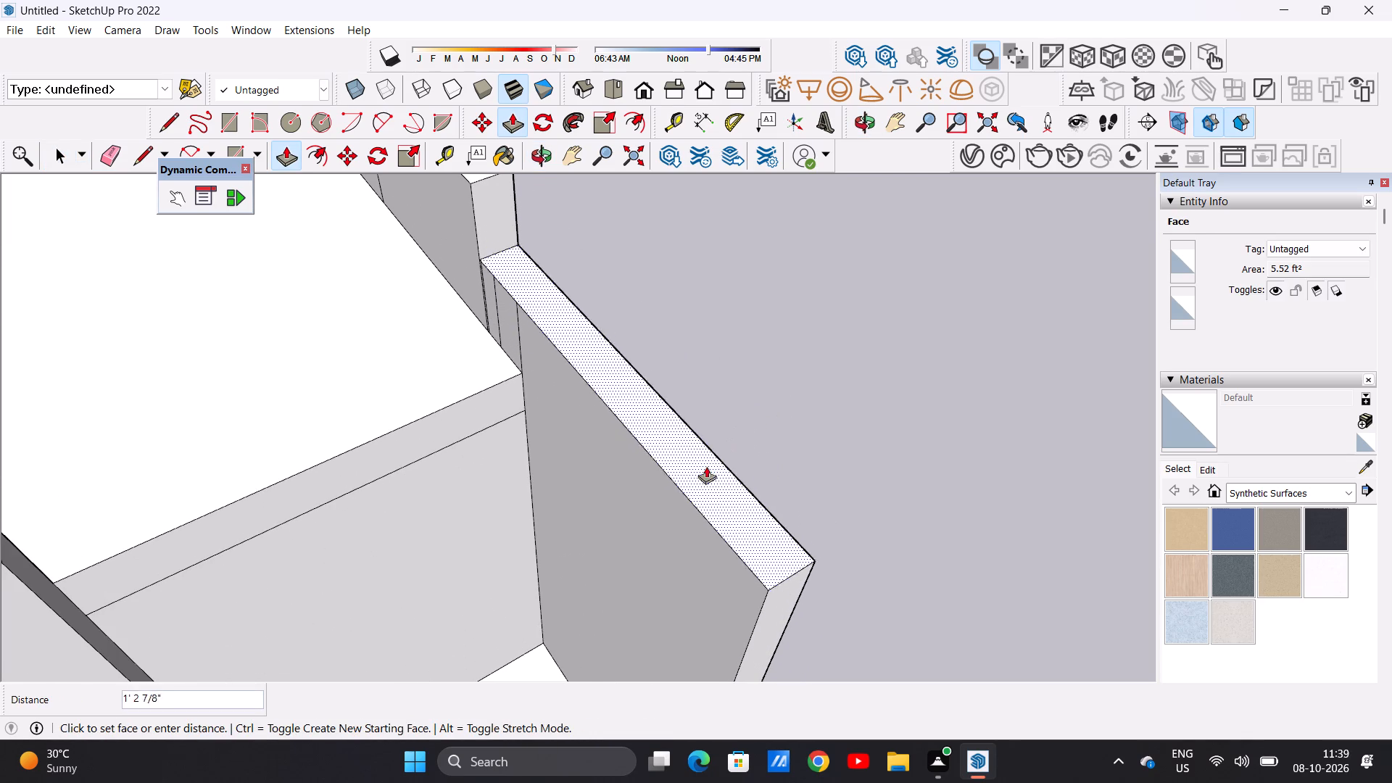
scroll(700, 357, "down", 5)
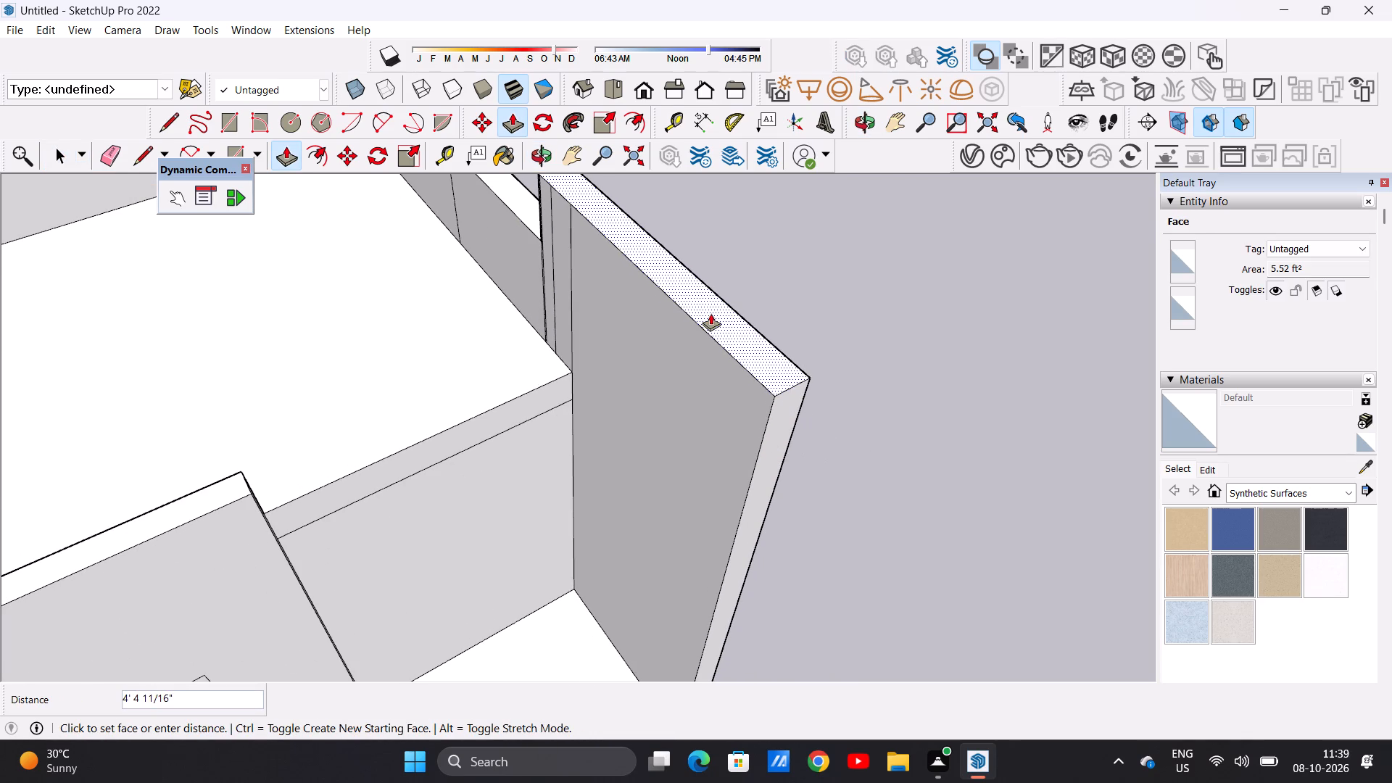
double_click(710, 328)
key("space")
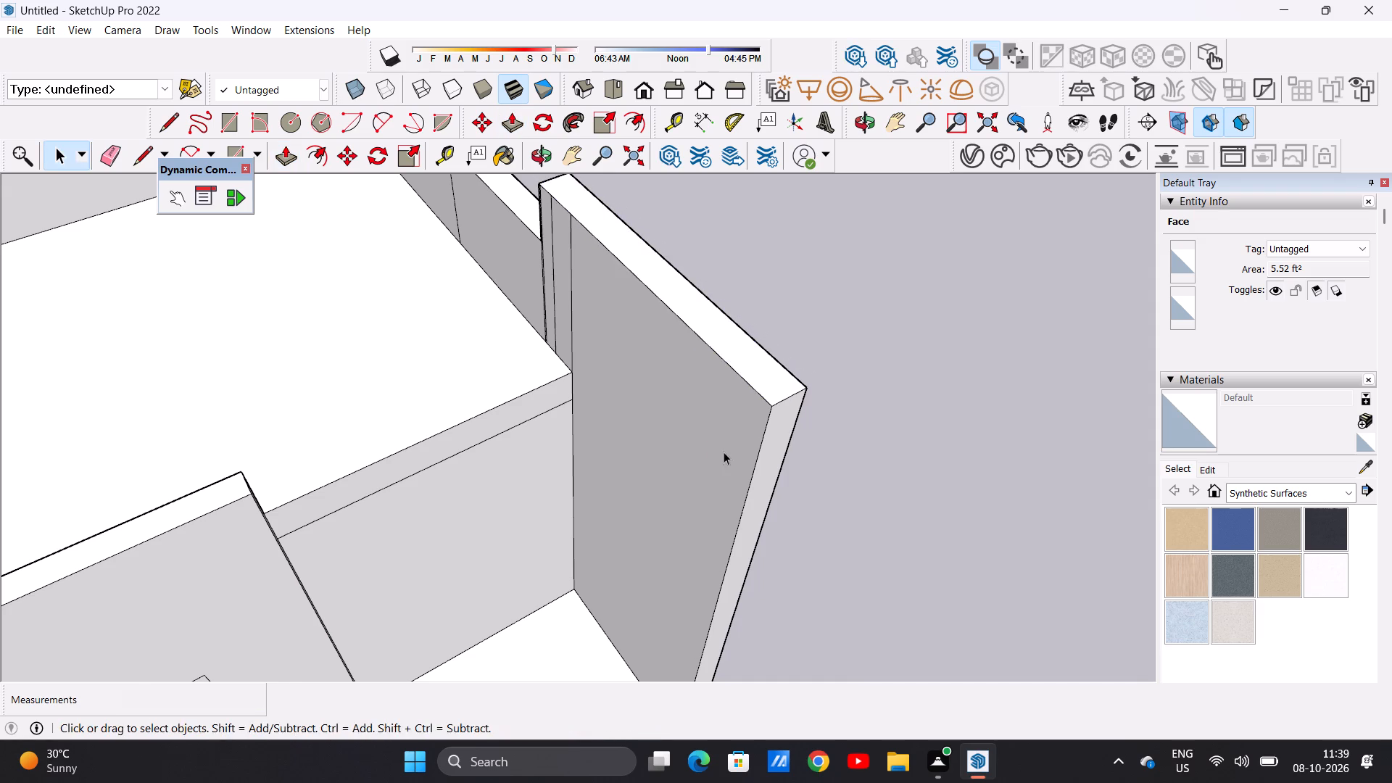
Examine the inner face of the heightened terrace side wall where it meets the roof parapet and roof slab.
middle_click_drag(724, 452, 716, 449)
middle_click(713, 448)
middle_click_drag(692, 433, 687, 426)
middle_click(677, 415)
middle_click_drag(676, 415, 777, 308)
middle_click(557, 345)
middle_click_drag(577, 334, 666, 312)
middle_click_drag(689, 306, 801, 280)
middle_click_drag(811, 277, 851, 267)
middle_click(853, 267)
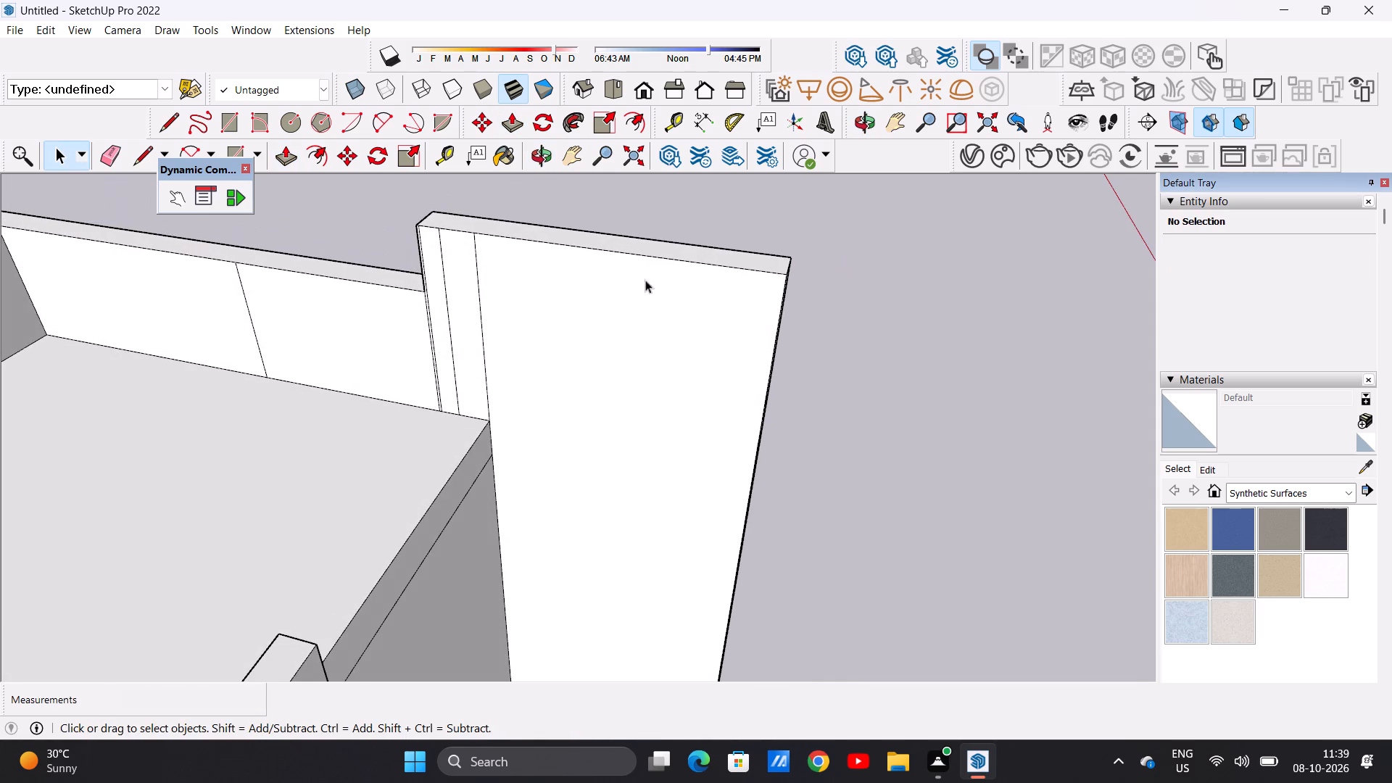
scroll(421, 325, "down", 1)
scroll(420, 323, "up", 1)
scroll(422, 320, "down", 1)
scroll(425, 313, "up", 2)
middle_click_drag(431, 291, 670, 252)
scroll(473, 351, "up", 2)
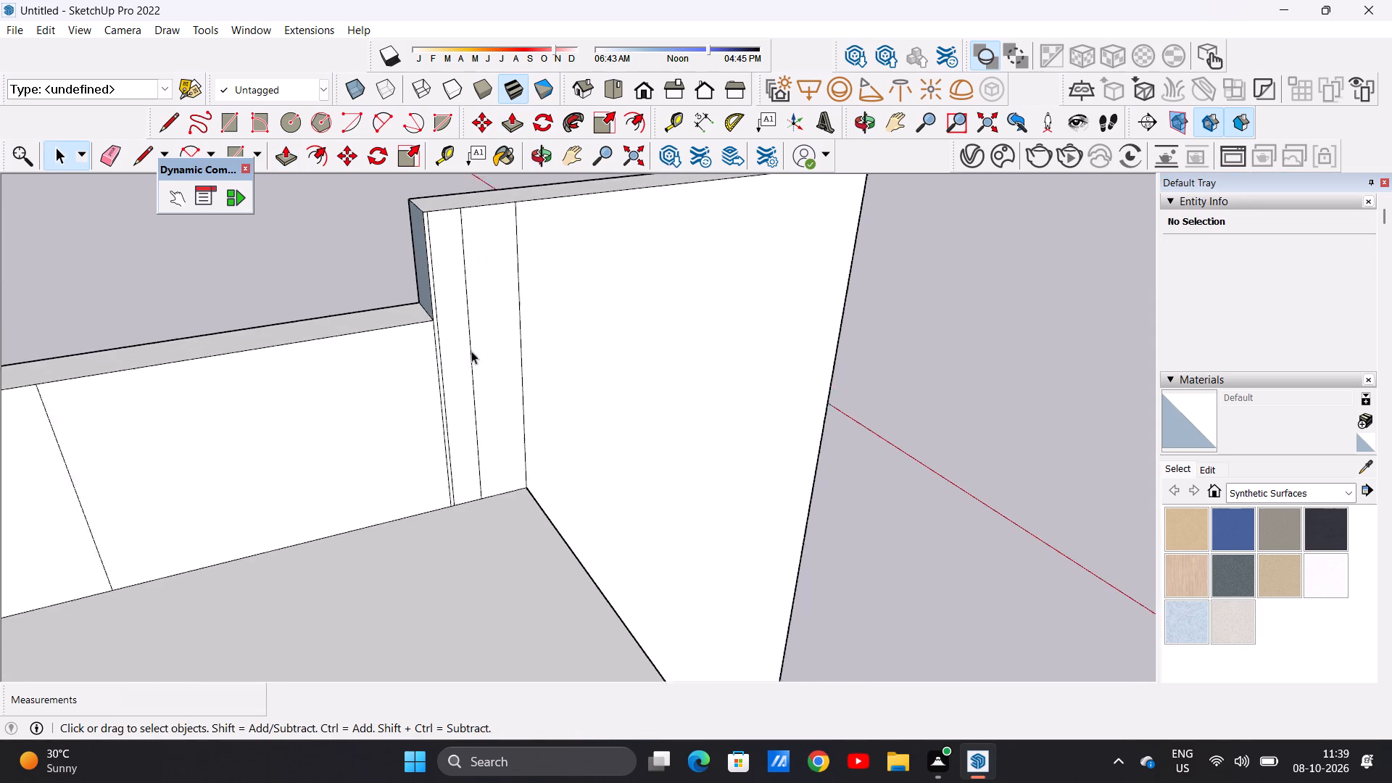
Erase the two stray vertical edges on the inner face of the heightened terrace side wall, beside the roof slab corner.
scroll(471, 351, "up", 3)
middle_click(439, 307)
middle_click(435, 302)
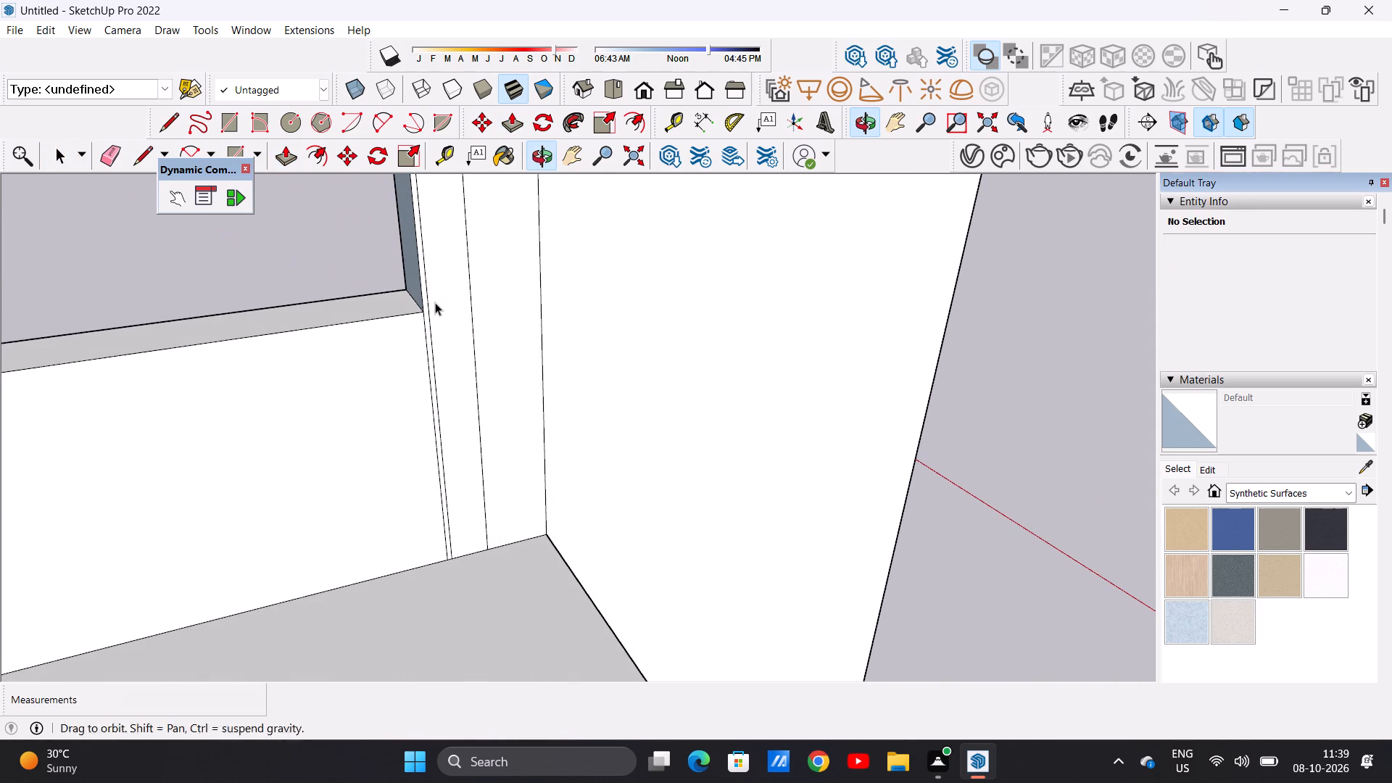
key("e")
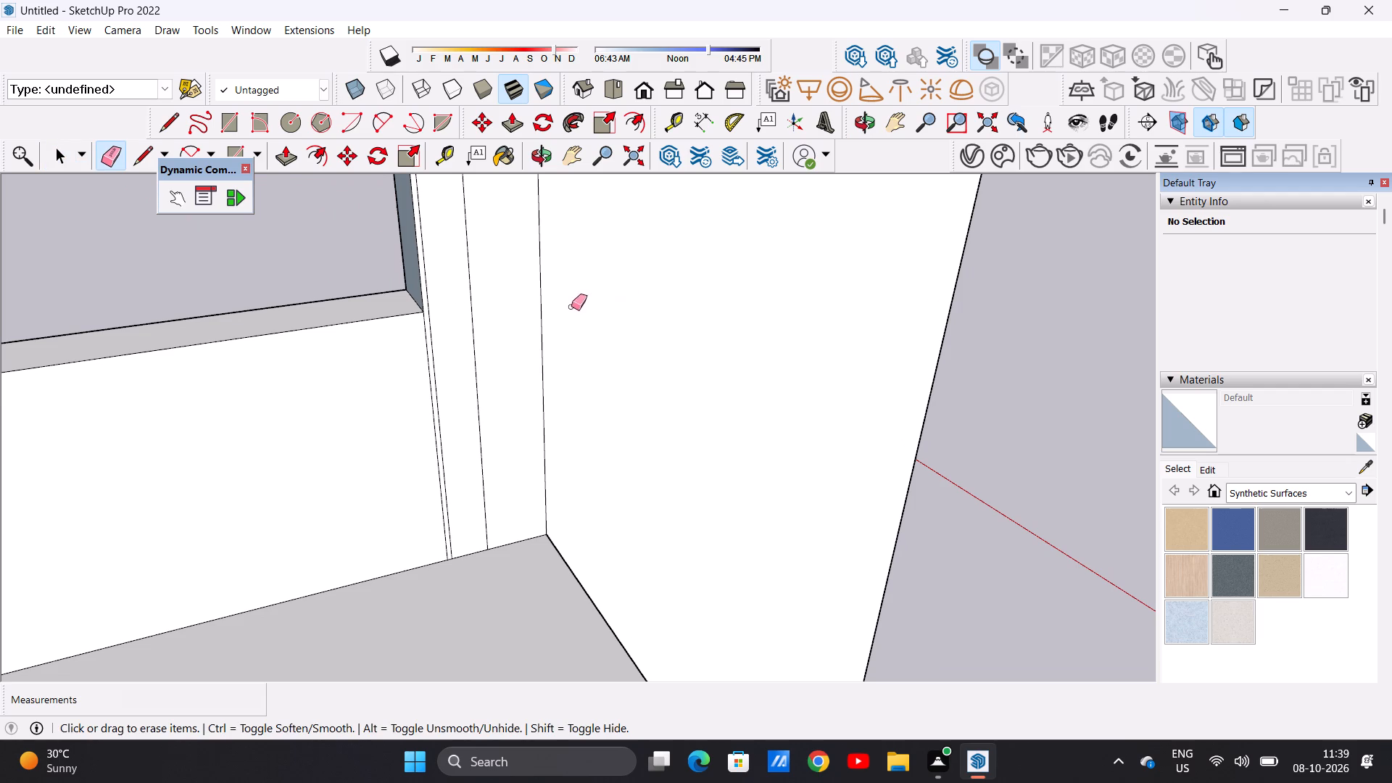
left_click_drag(481, 340, 464, 356)
left_click(464, 356)
left_click_drag(558, 344, 543, 349)
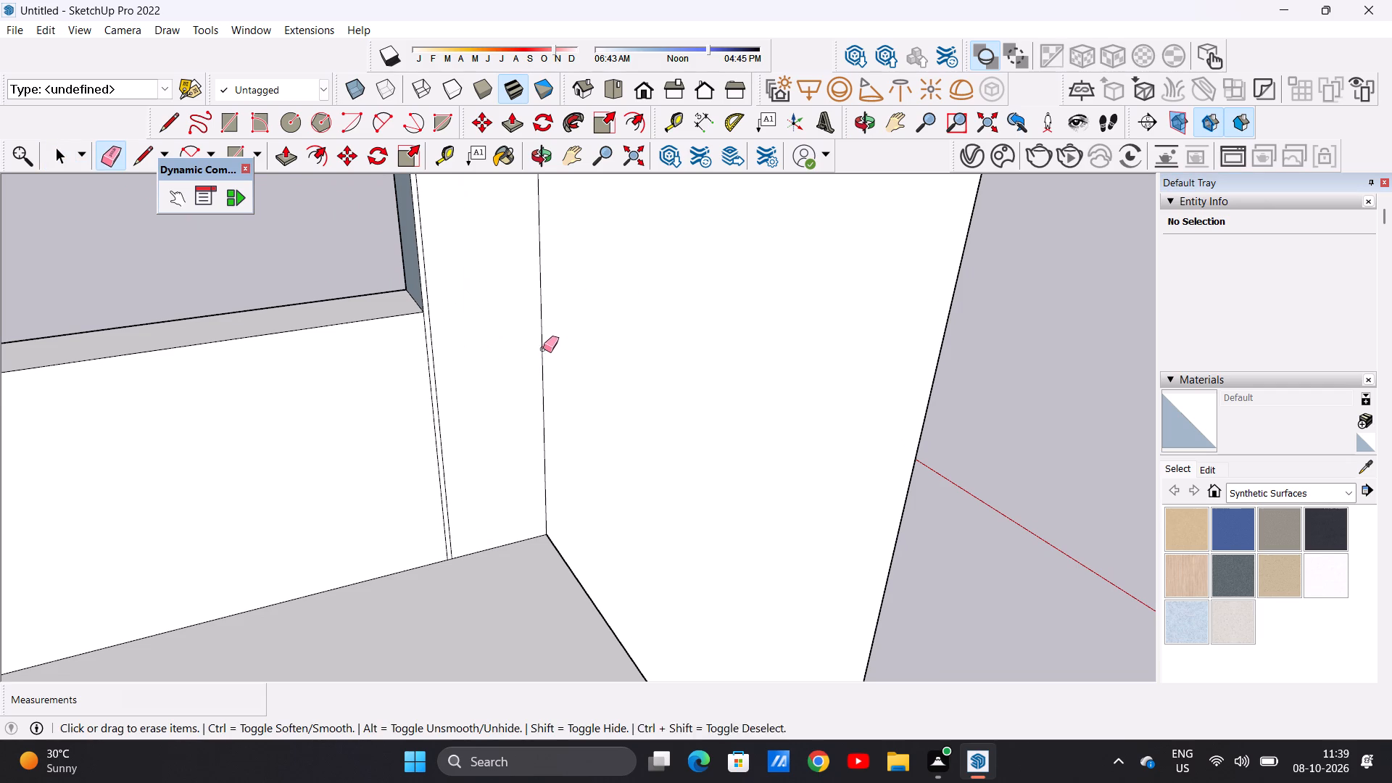
left_click_drag(543, 349, 537, 352)
left_click(536, 353)
key("space")
scroll(493, 515, "down", 3)
scroll(525, 463, "up", 1)
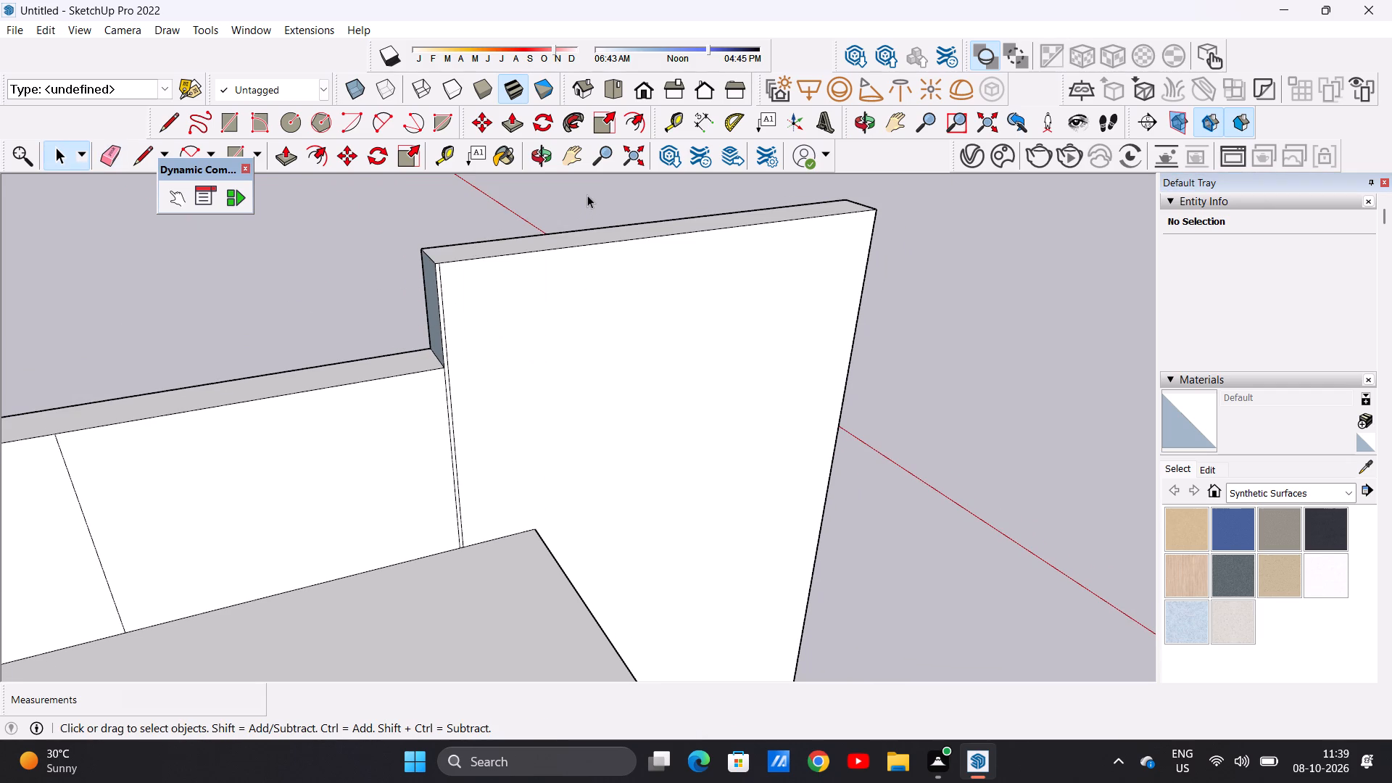
Erase the four stray vertical edges on the inner face of the long rear roof parapet.
left_click(639, 90)
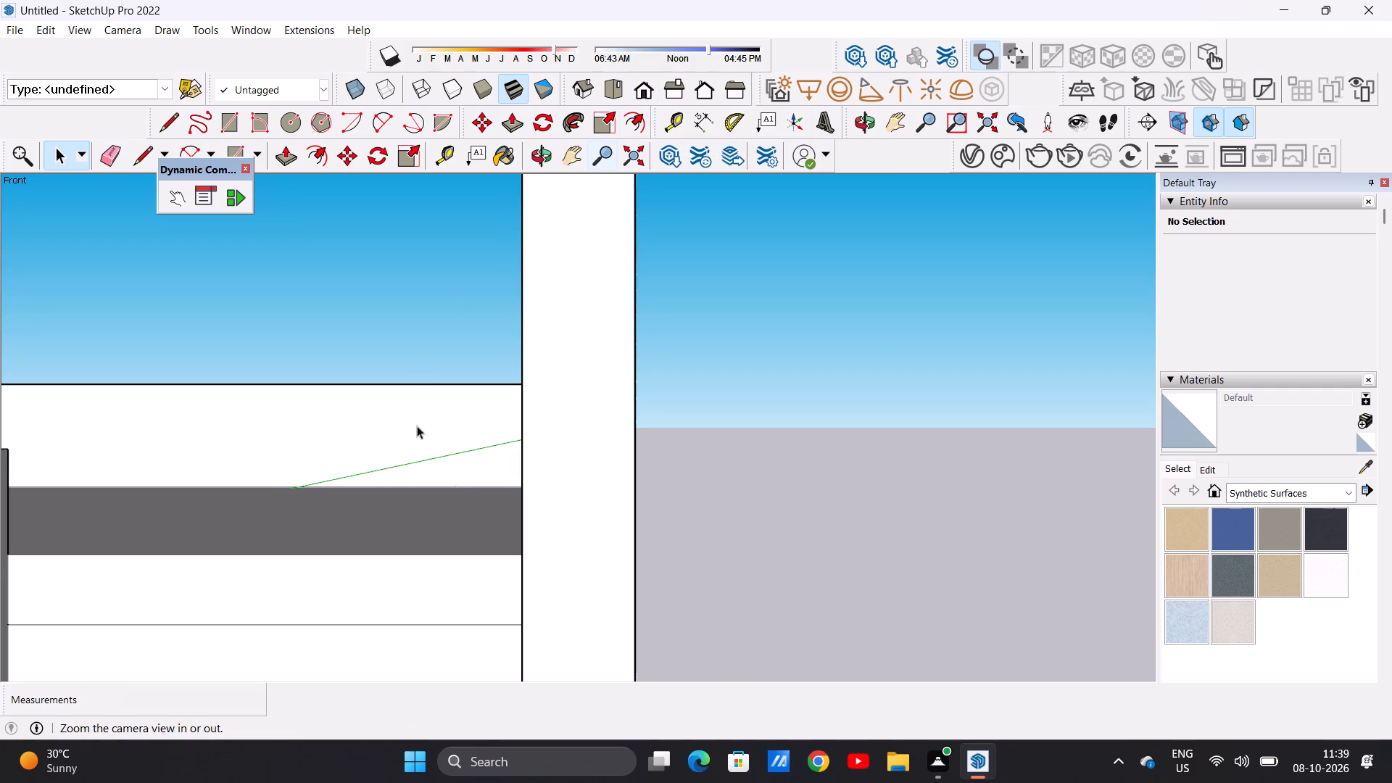
scroll(643, 564, "down", 9)
scroll(618, 447, "up", 1)
scroll(618, 447, "down", 6)
scroll(699, 443, "up", 1)
scroll(707, 448, "down", 4)
scroll(454, 465, "up", 1)
scroll(454, 465, "down", 3)
scroll(461, 480, "up", 1)
scroll(463, 485, "down", 3)
scroll(498, 440, "up", 1)
scroll(498, 443, "down", 2)
scroll(515, 476, "up", 1)
scroll(515, 476, "down", 1)
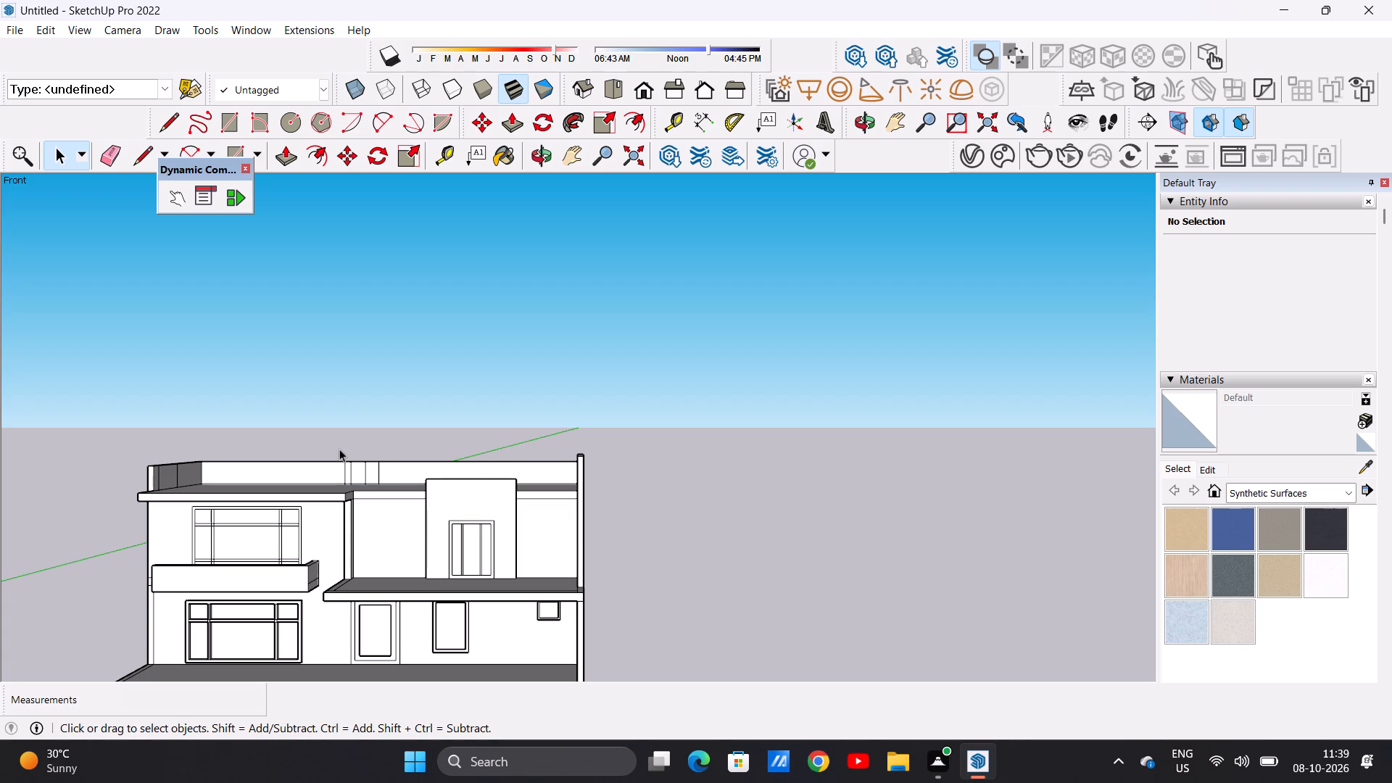
scroll(341, 455, "up", 1)
scroll(341, 455, "down", 1)
scroll(341, 455, "up", 1)
scroll(347, 455, "down", 1)
scroll(347, 455, "up", 8)
middle_click_drag(316, 457, 273, 579)
middle_click(273, 579)
scroll(361, 405, "up", 6)
middle_click_drag(371, 403, 415, 380)
scroll(426, 402, "up", 3)
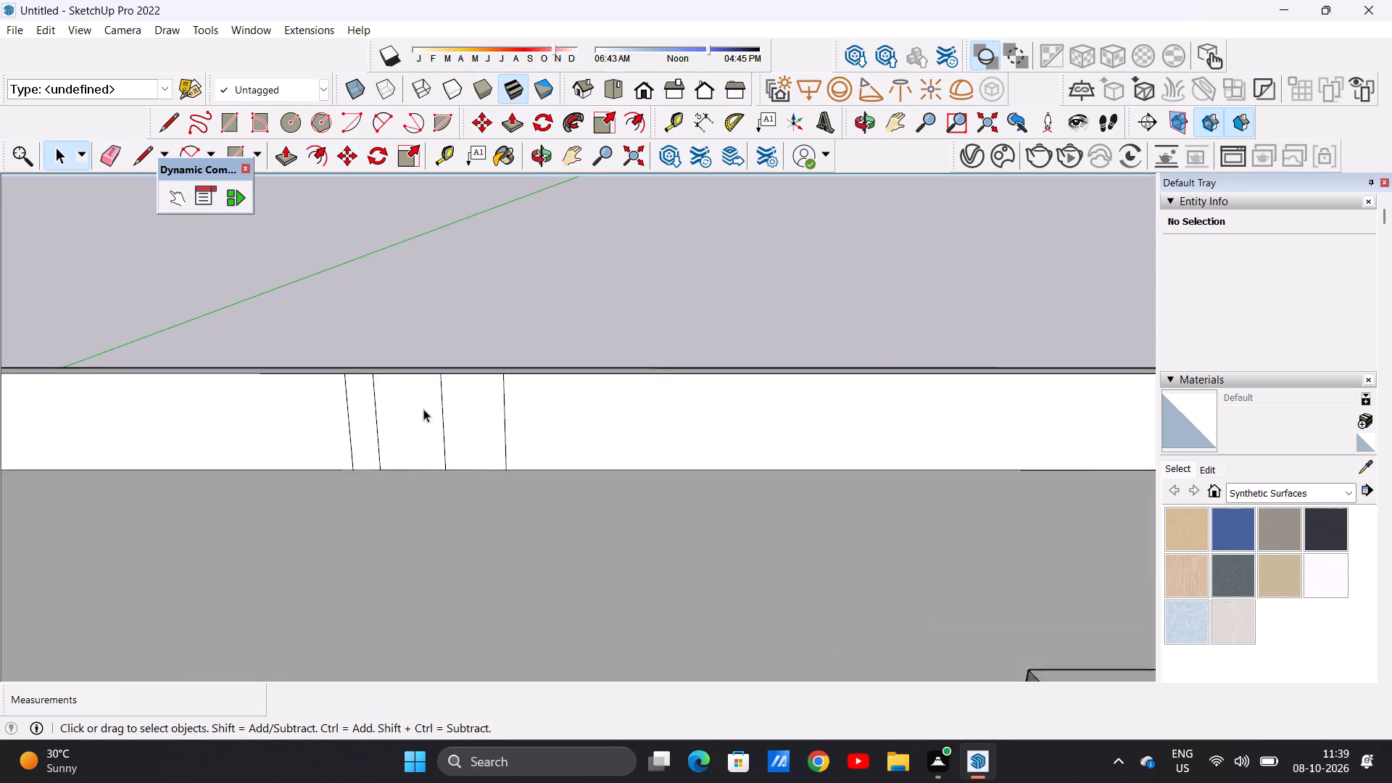
scroll(423, 409, "up", 1)
scroll(423, 409, "down", 1)
scroll(423, 407, "up", 2)
key("e")
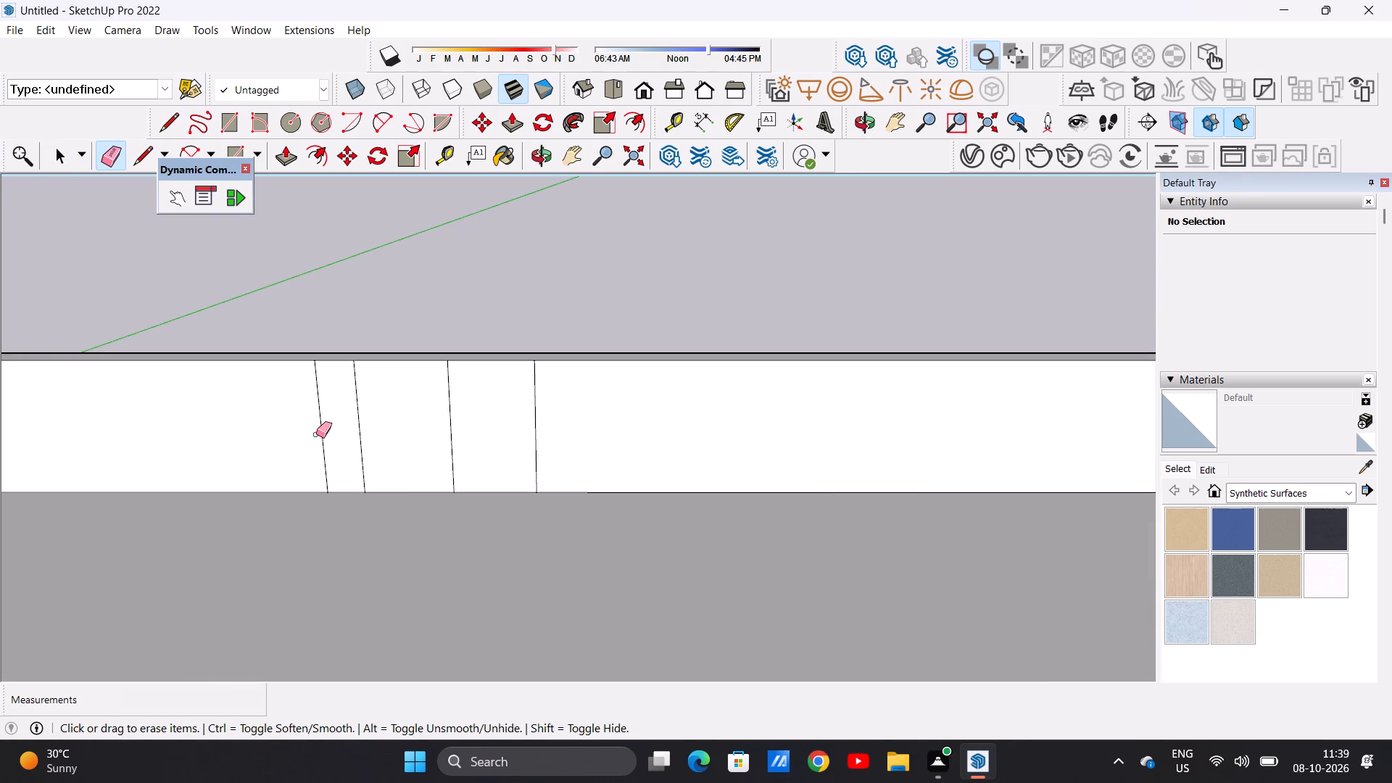
left_click_drag(315, 434, 361, 427)
left_click(361, 427)
left_click_drag(438, 424, 563, 451)
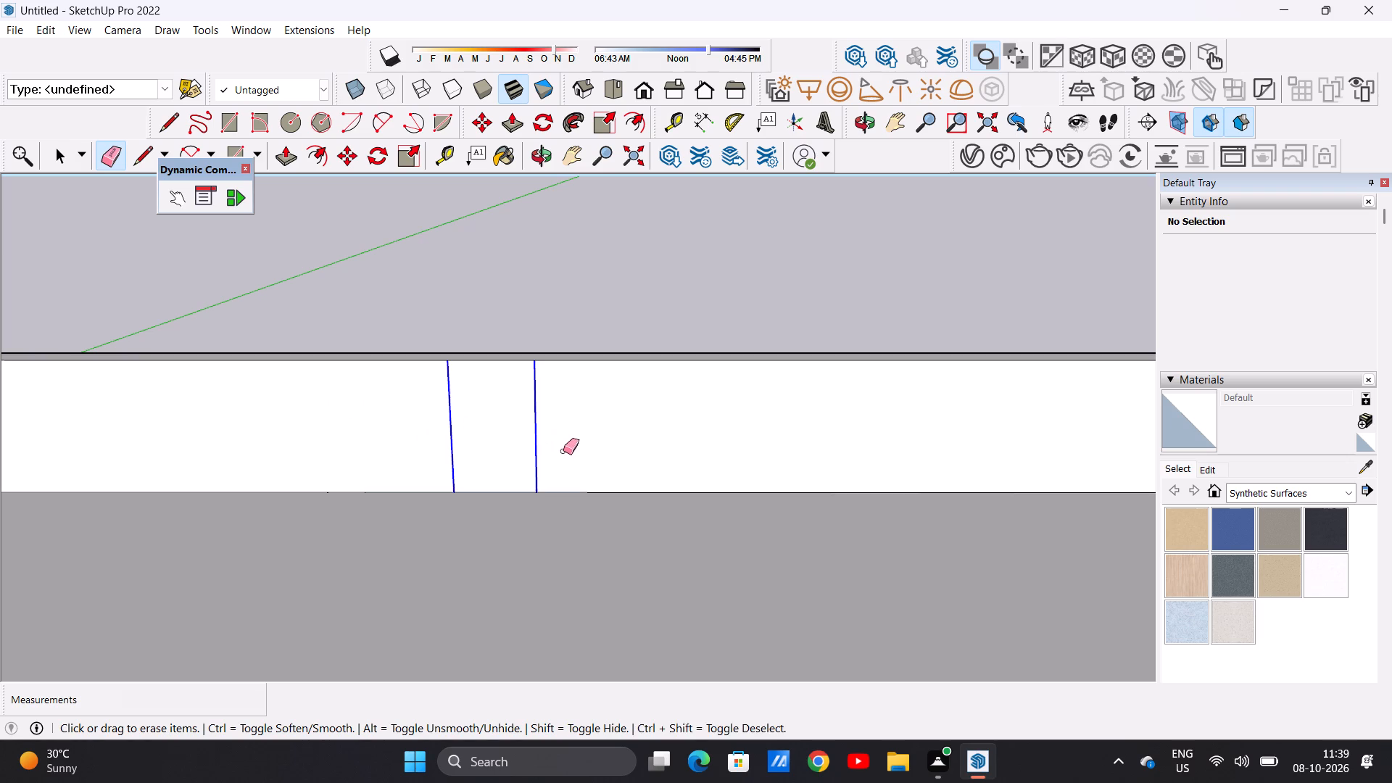
left_click_drag(563, 451, 563, 452)
Erase the three stray vertical edges on the inner face of the short roof parapet at the balcony end of the house.
scroll(625, 530, "up", 1)
scroll(656, 555, "down", 1)
scroll(712, 581, "up", 1)
scroll(727, 586, "down", 2)
scroll(778, 526, "down", 4)
scroll(766, 513, "up", 1)
scroll(766, 511, "down", 3)
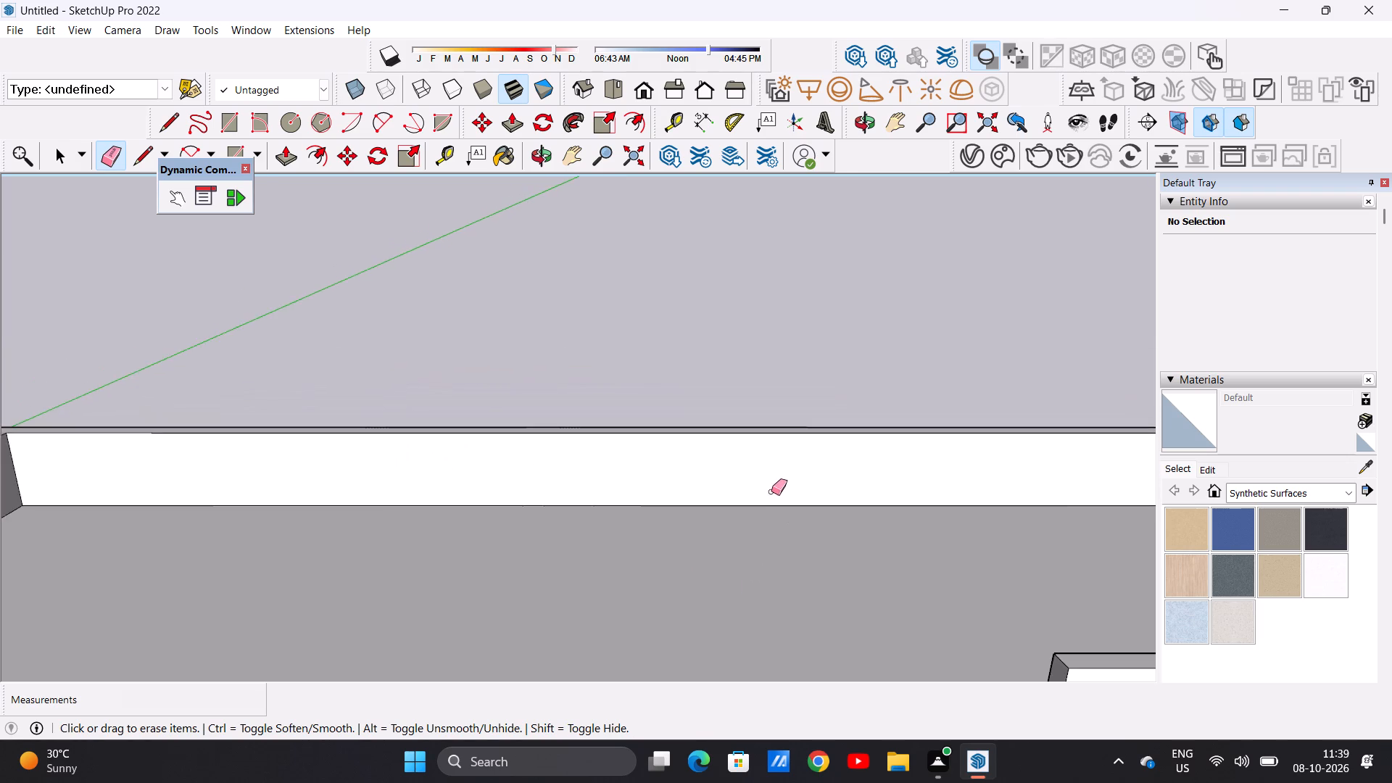
scroll(771, 492, "down", 2)
scroll(772, 482, "up", 1)
scroll(774, 482, "down", 3)
scroll(774, 482, "up", 1)
middle_click_drag(469, 508, 254, 480)
scroll(202, 457, "down", 1)
scroll(202, 457, "up", 3)
scroll(204, 459, "down", 1)
scroll(204, 459, "up", 8)
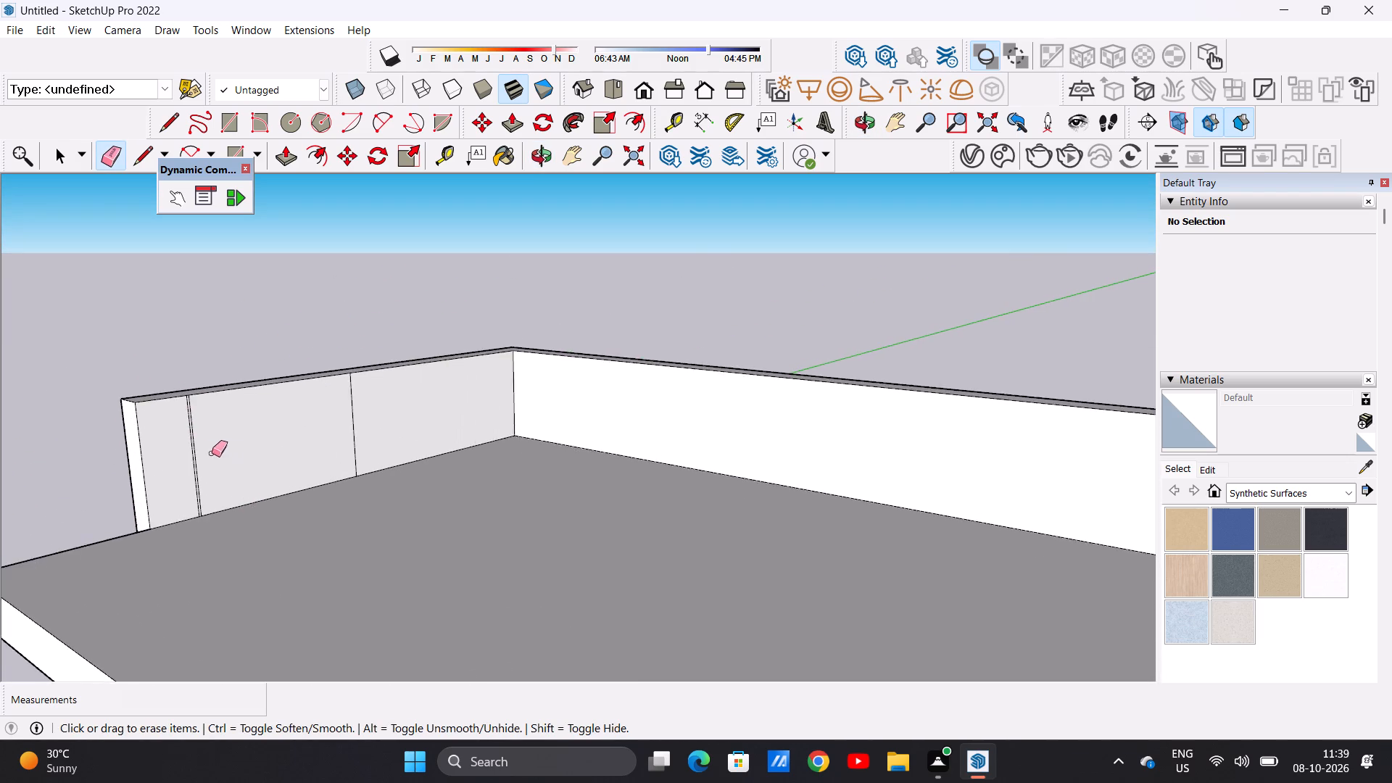
scroll(212, 453, "up", 8)
left_click_drag(197, 448, 246, 449)
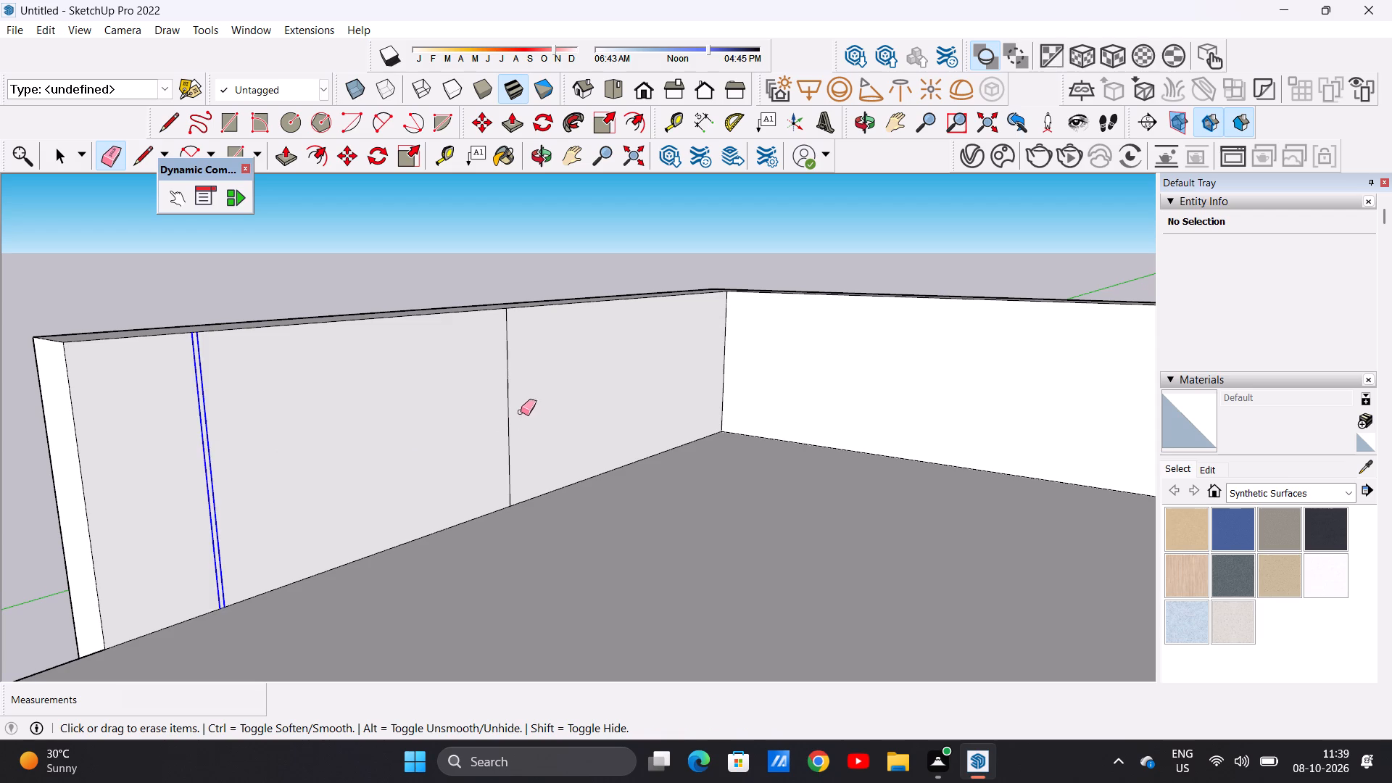
left_click_drag(529, 397, 477, 405)
scroll(537, 505, "down", 4)
scroll(543, 512, "up", 1)
scroll(562, 499, "down", 1)
scroll(562, 499, "up", 1)
scroll(563, 498, "down", 4)
key("space")
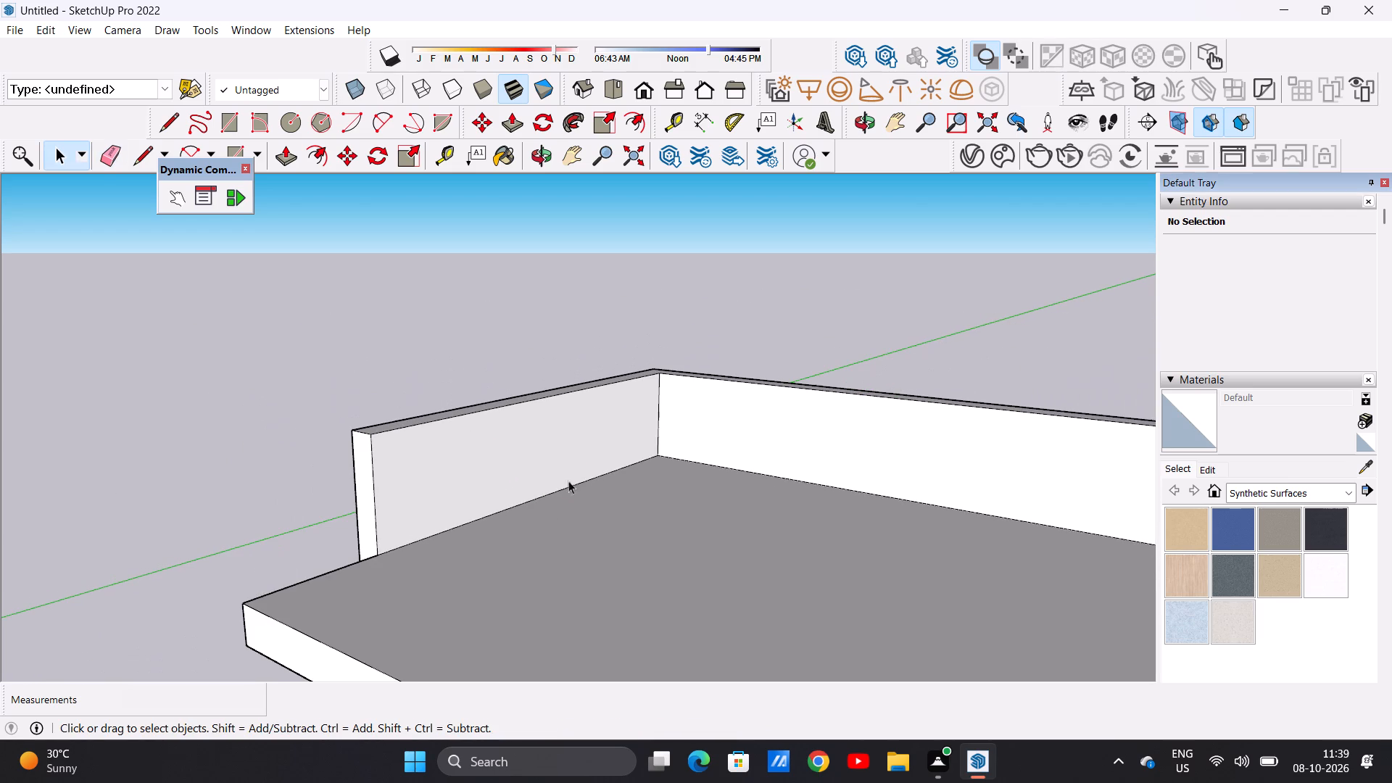
Examine the cleaned roof parapets, roof slab and terrace side wall from the front, the side and above.
scroll(494, 492, "down", 5)
scroll(478, 448, "up", 1)
scroll(479, 432, "down", 1)
scroll(479, 432, "up", 1)
scroll(479, 432, "down", 5)
scroll(484, 458, "up", 1)
scroll(485, 465, "down", 2)
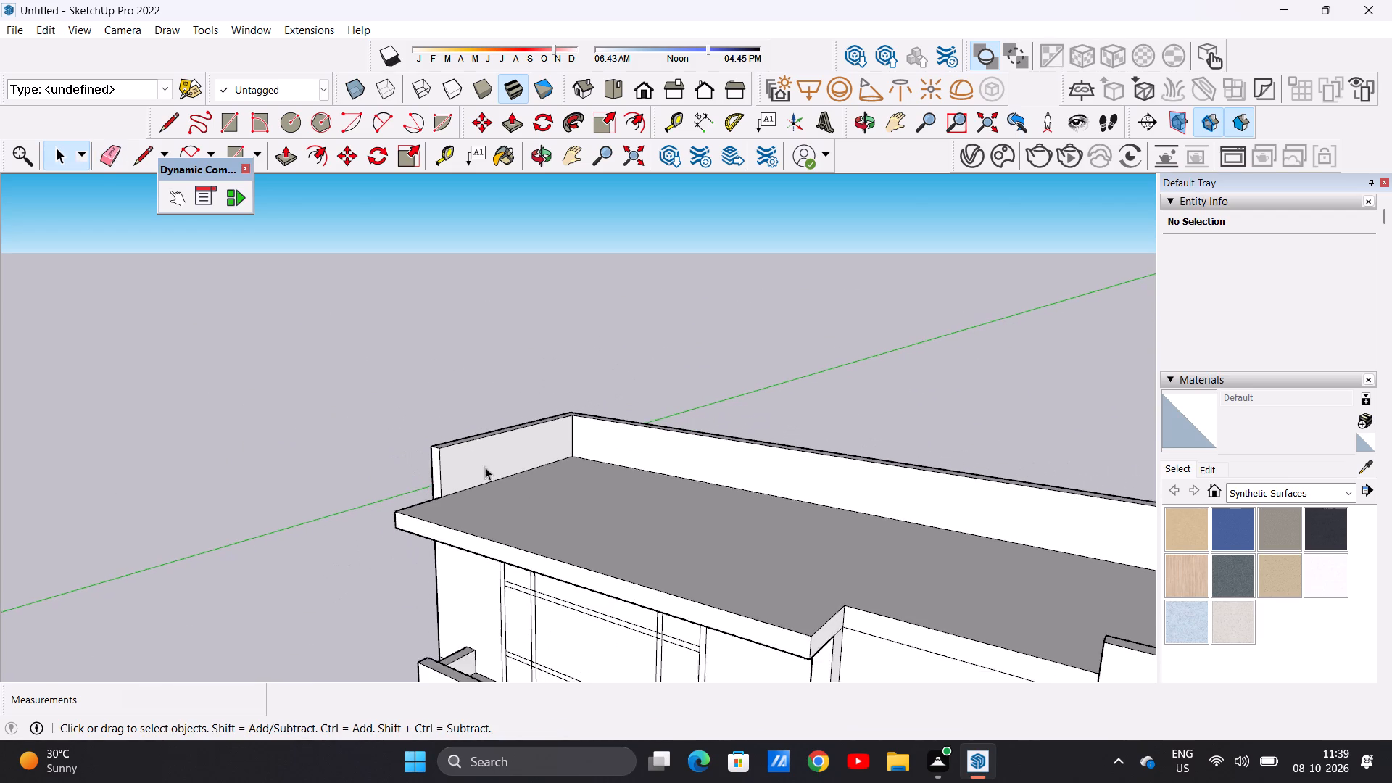
scroll(485, 467, "down", 1)
middle_click_drag(464, 570, 737, 438)
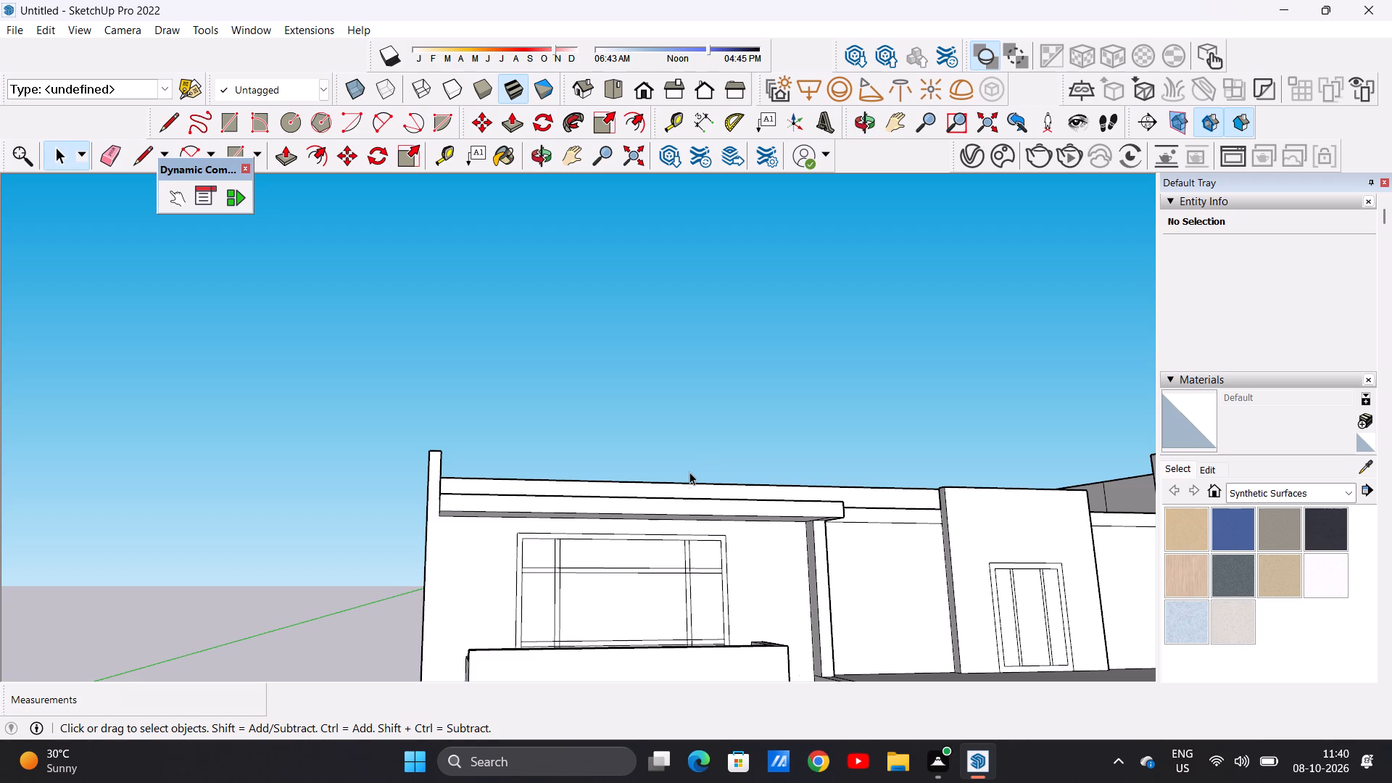
middle_click_drag(561, 486, 367, 601)
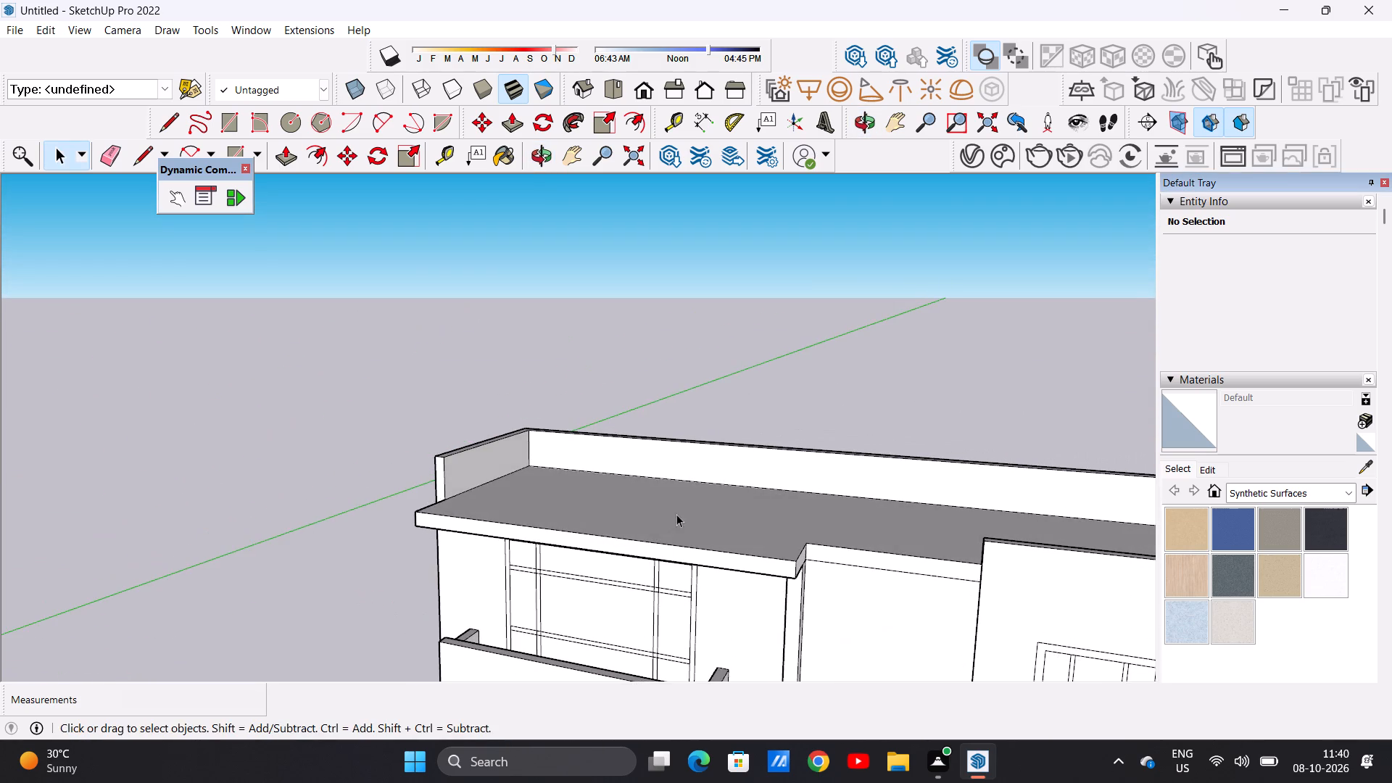
scroll(726, 473, "down", 8)
middle_click_drag(803, 486, 931, 500)
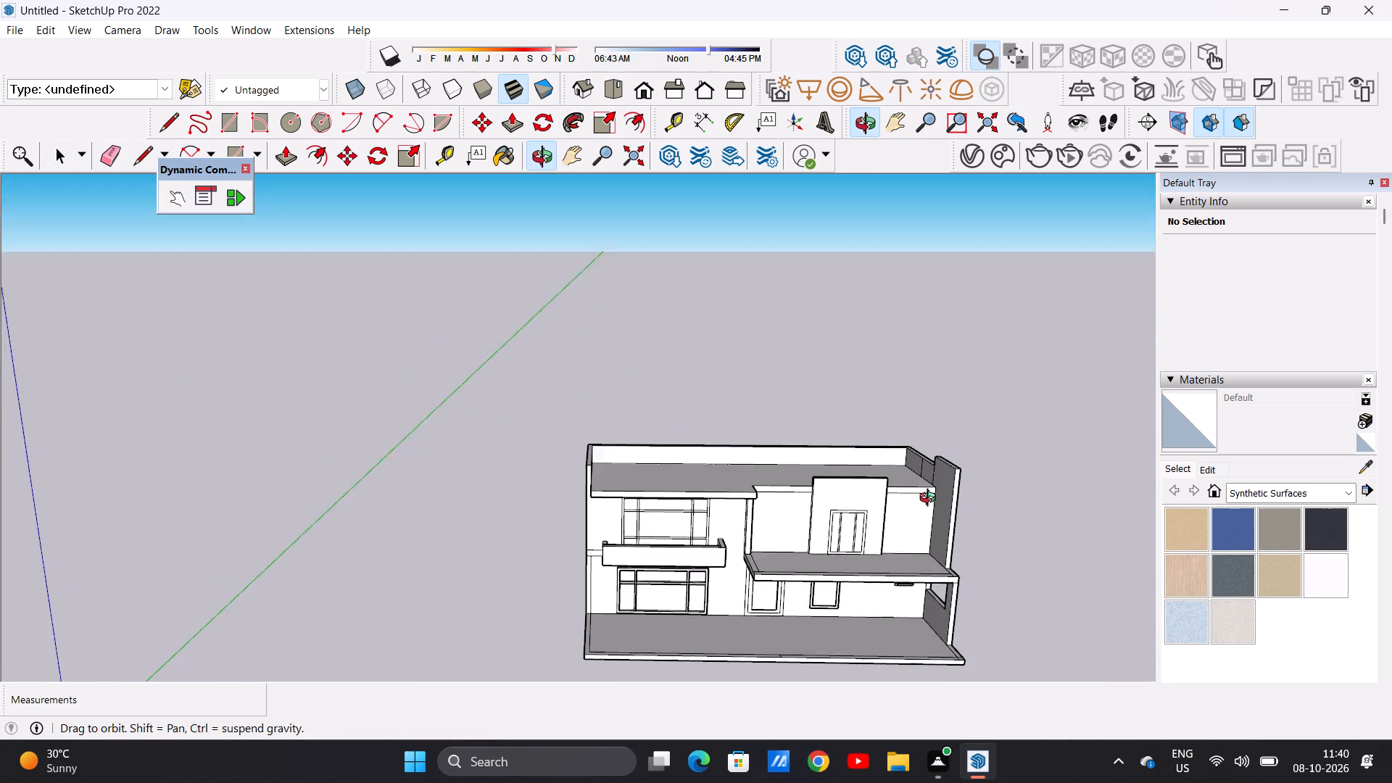
middle_click_drag(931, 500, 926, 476)
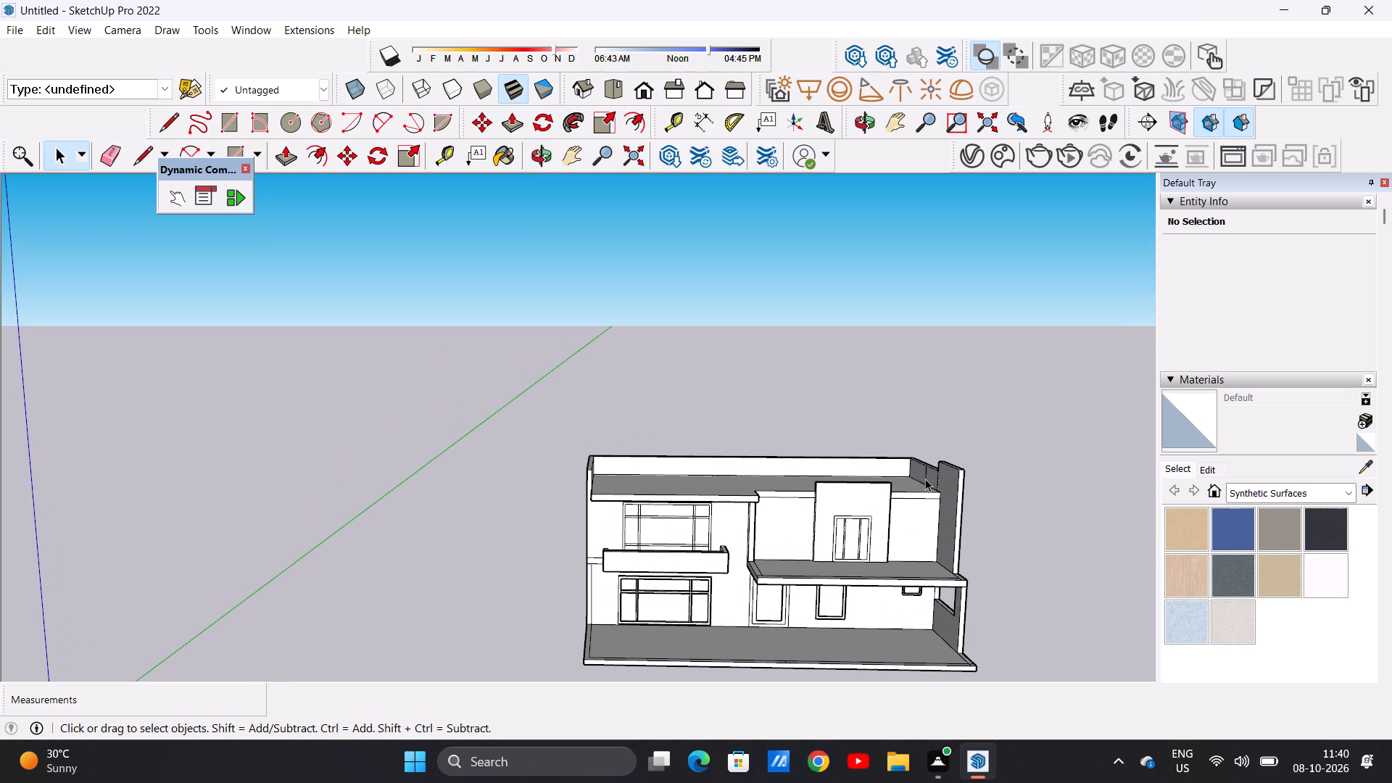
middle_click_drag(824, 473, 795, 640)
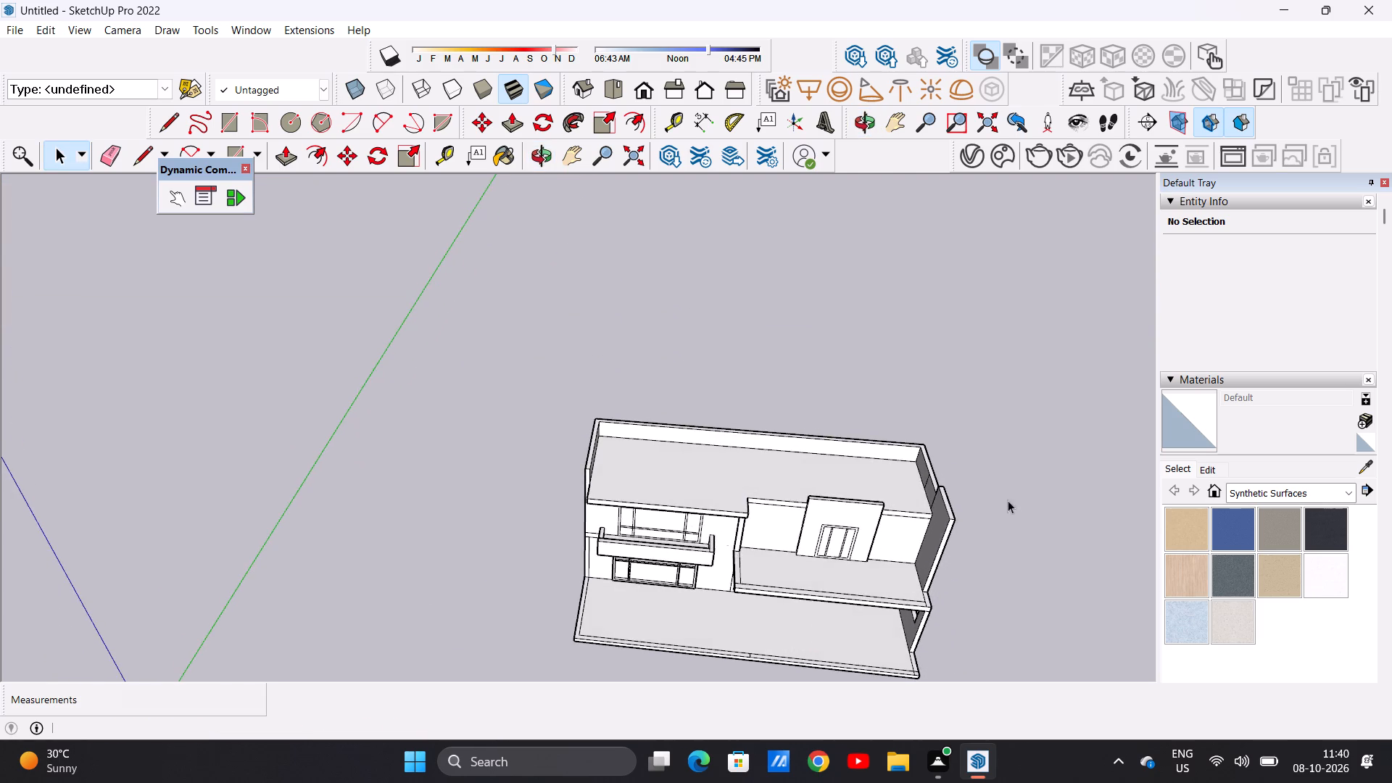
middle_click_drag(1008, 500, 475, 421)
scroll(430, 600, "up", 4)
scroll(430, 603, "down", 1)
scroll(430, 603, "up", 2)
scroll(476, 556, "up", 1)
scroll(476, 555, "down", 4)
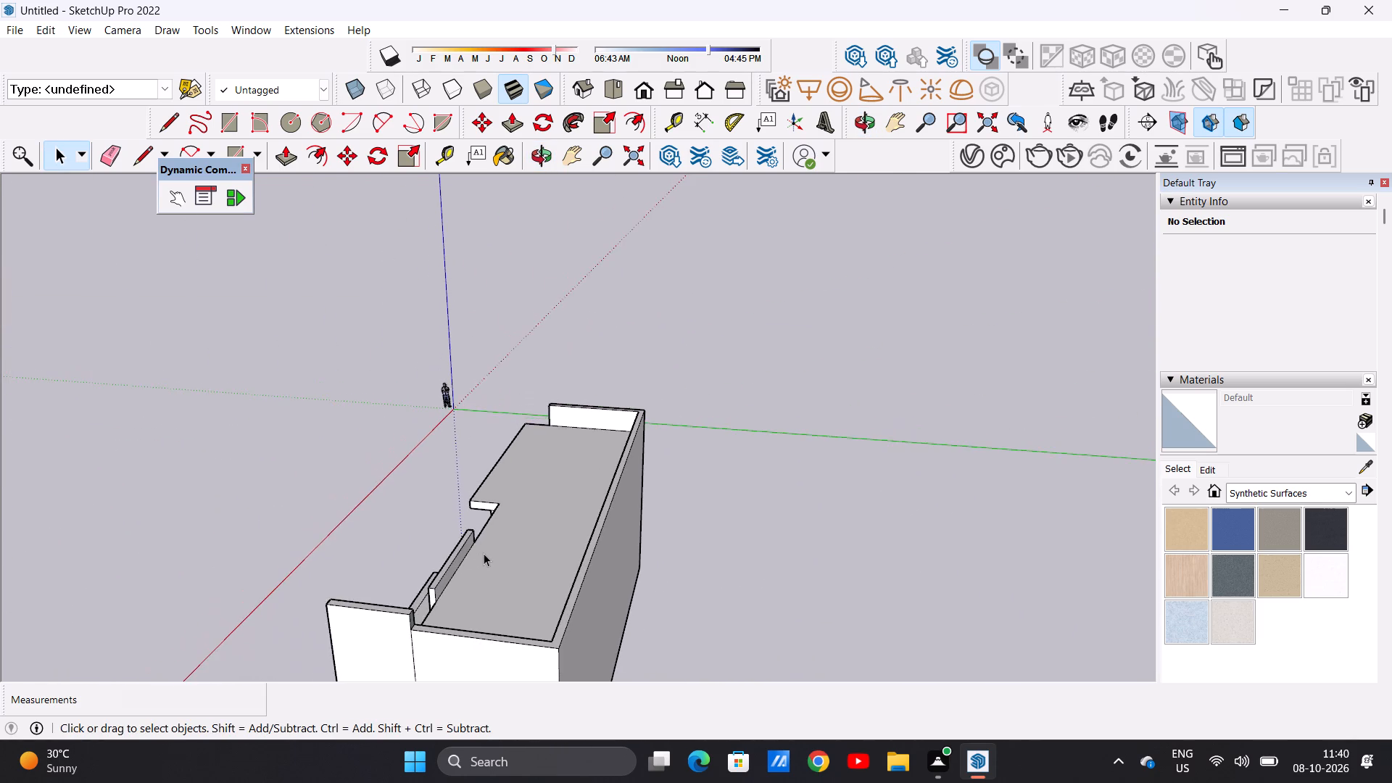
middle_click_drag(473, 579, 554, 595)
scroll(557, 459, "down", 4)
scroll(567, 444, "up", 1)
scroll(573, 458, "down", 1)
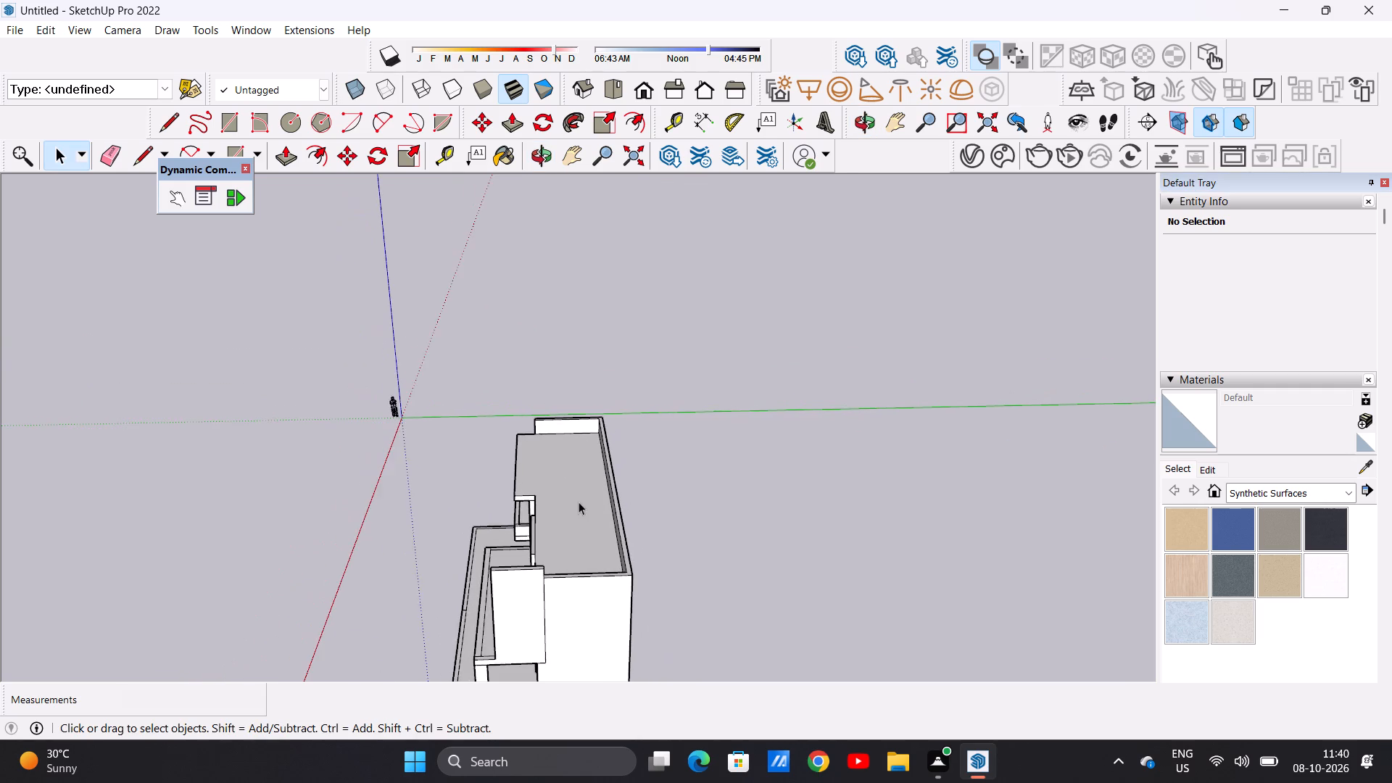
middle_click_drag(579, 501, 1008, 645)
middle_click_drag(636, 380, 660, 460)
middle_click(660, 460)
scroll(721, 490, "up", 2)
scroll(733, 468, "down", 1)
scroll(736, 464, "up", 1)
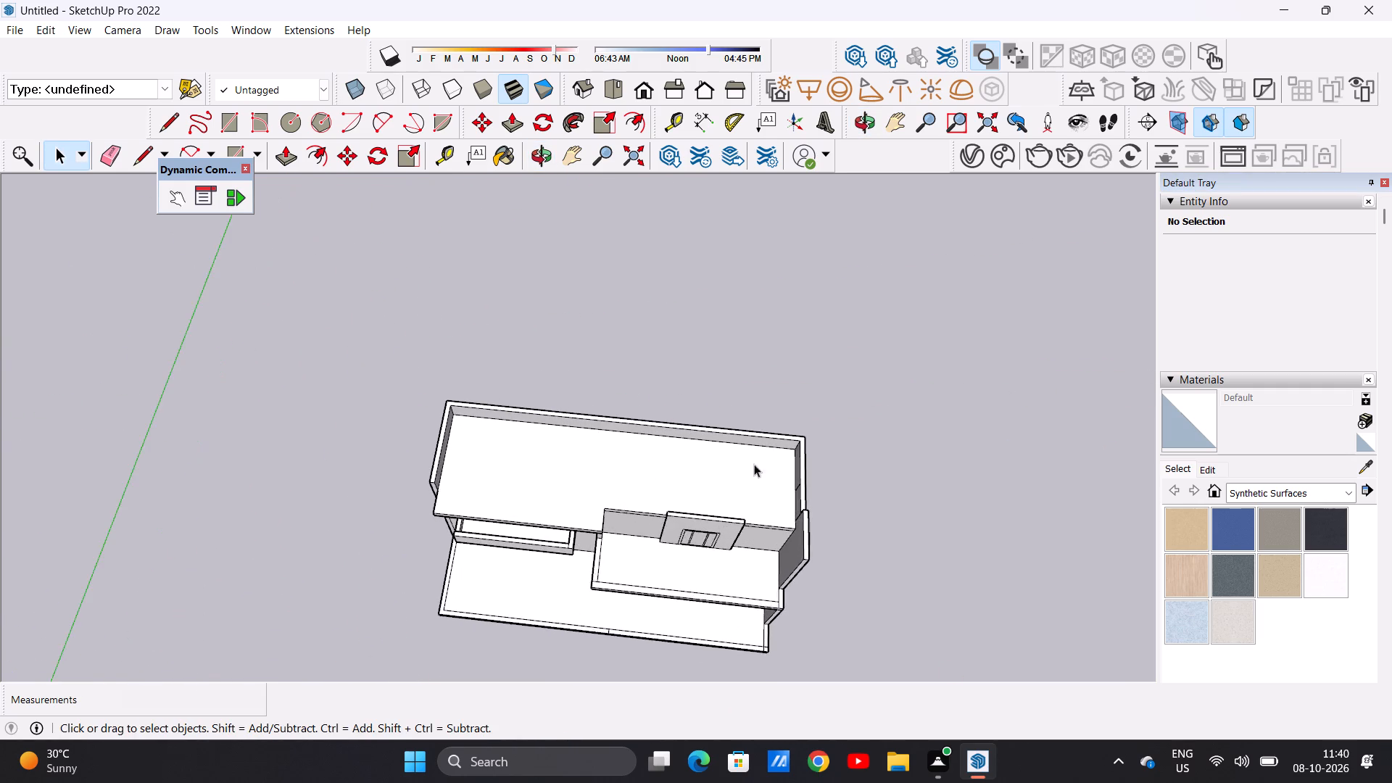
scroll(802, 478, "up", 2)
scroll(795, 442, "down", 1)
scroll(769, 373, "up", 1)
left_click(614, 91)
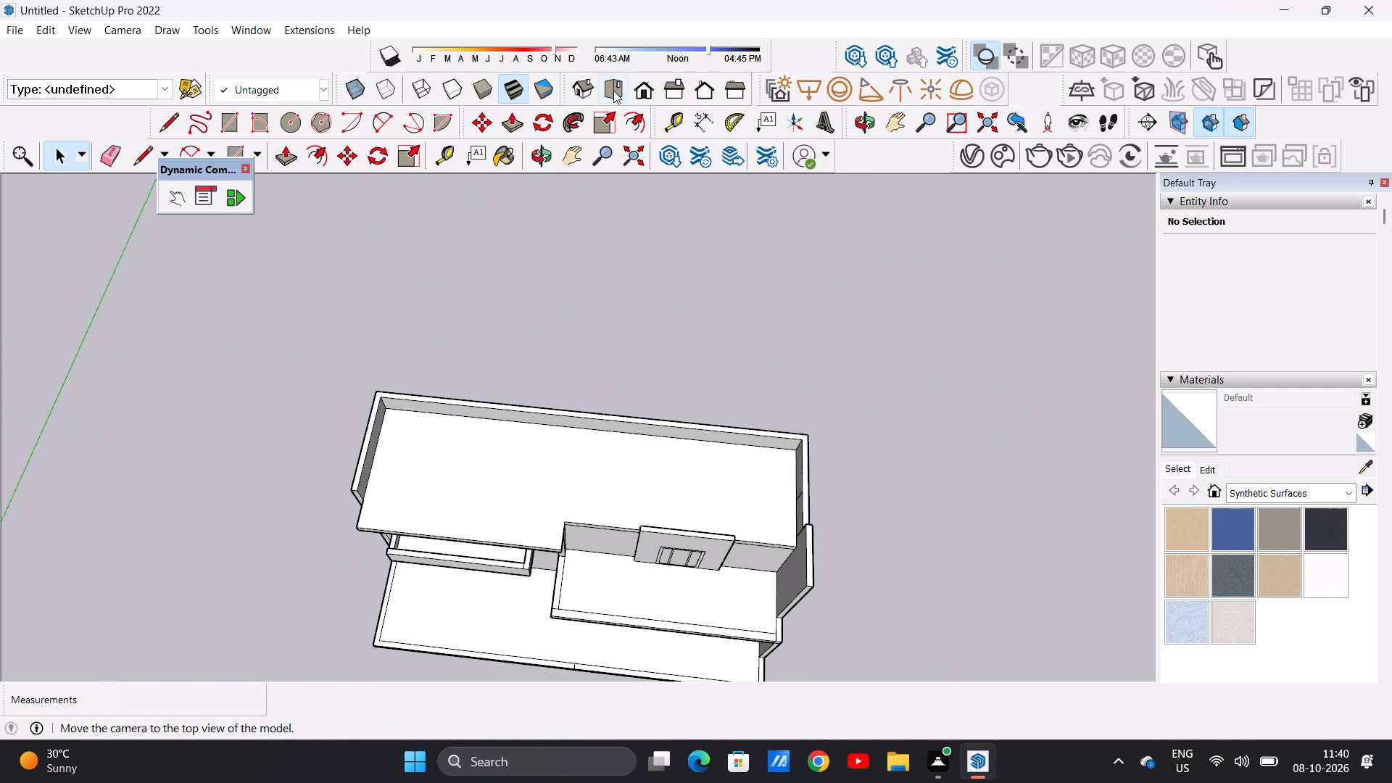
scroll(683, 420, "down", 1)
scroll(683, 420, "up", 3)
scroll(722, 360, "up", 6)
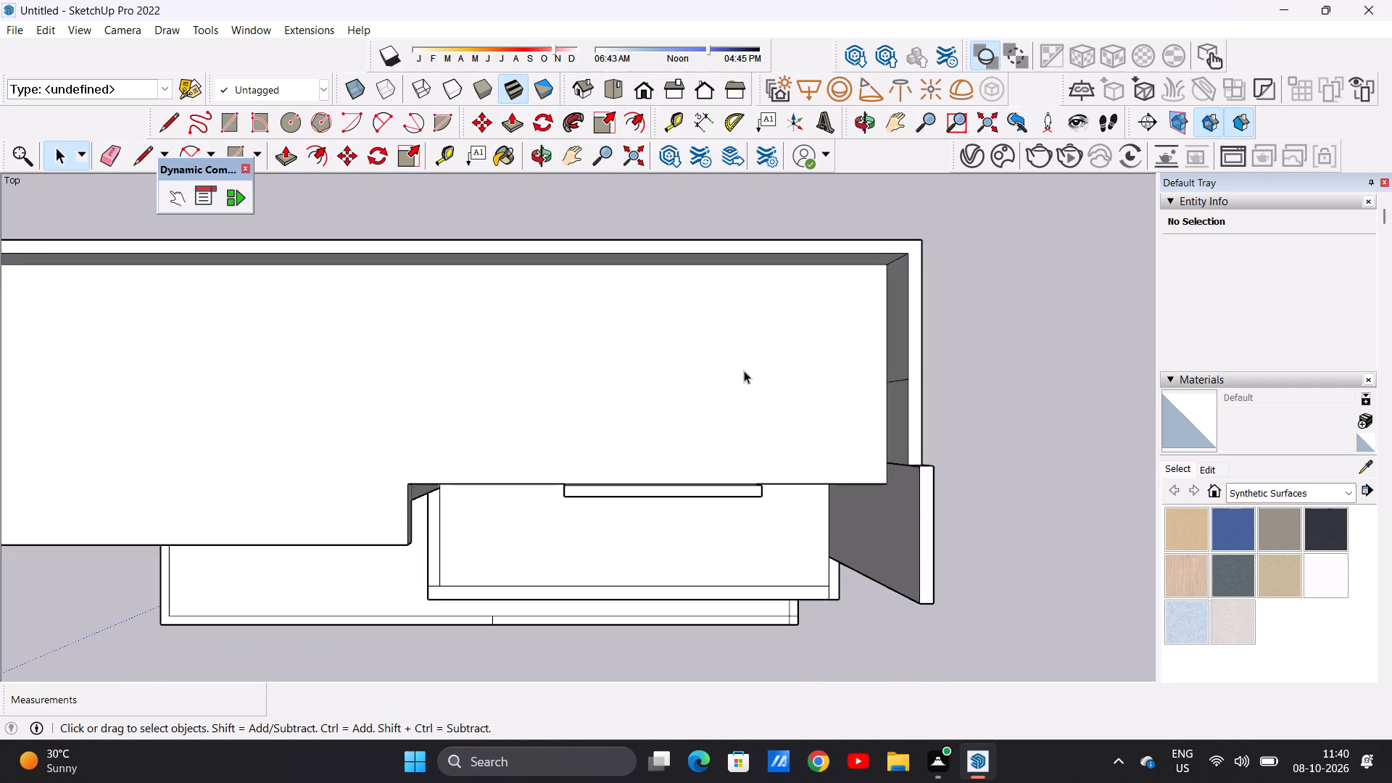
scroll(744, 370, "up", 2)
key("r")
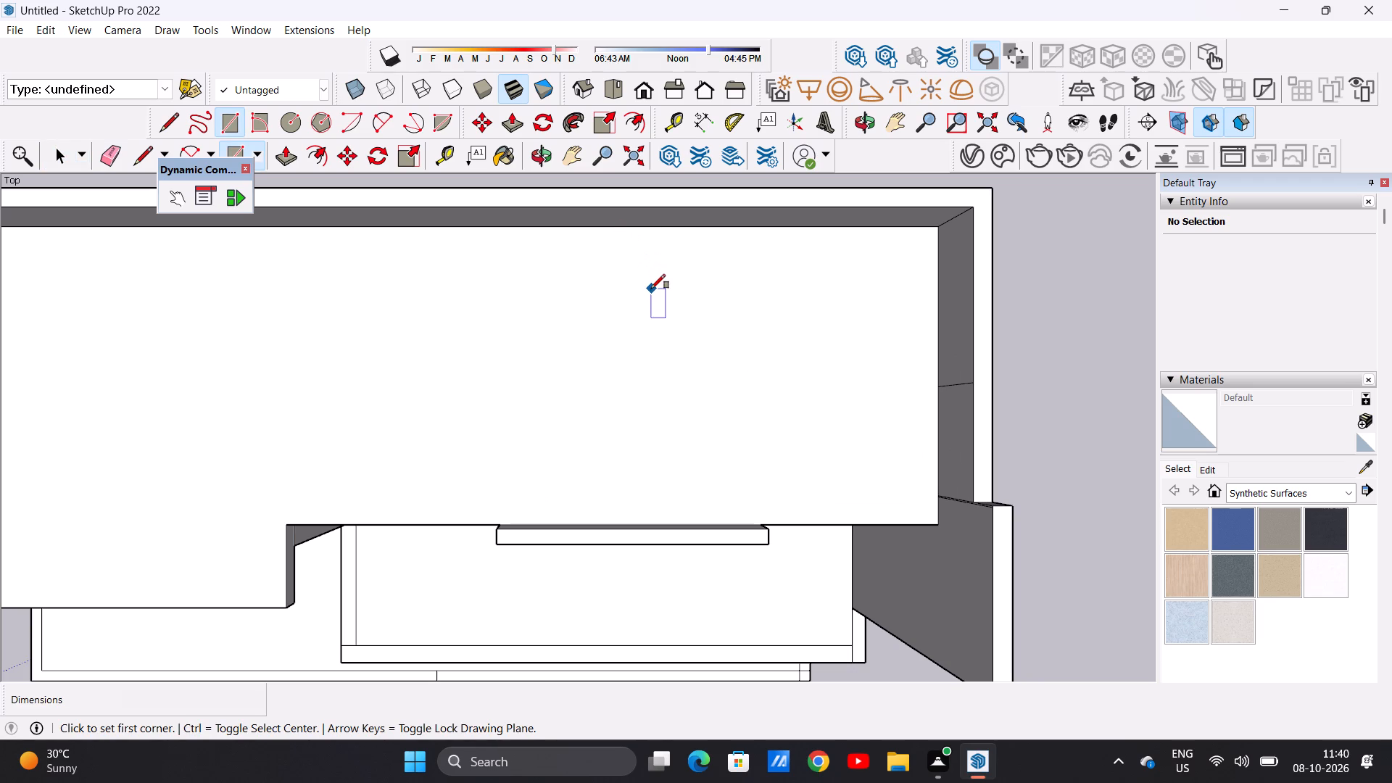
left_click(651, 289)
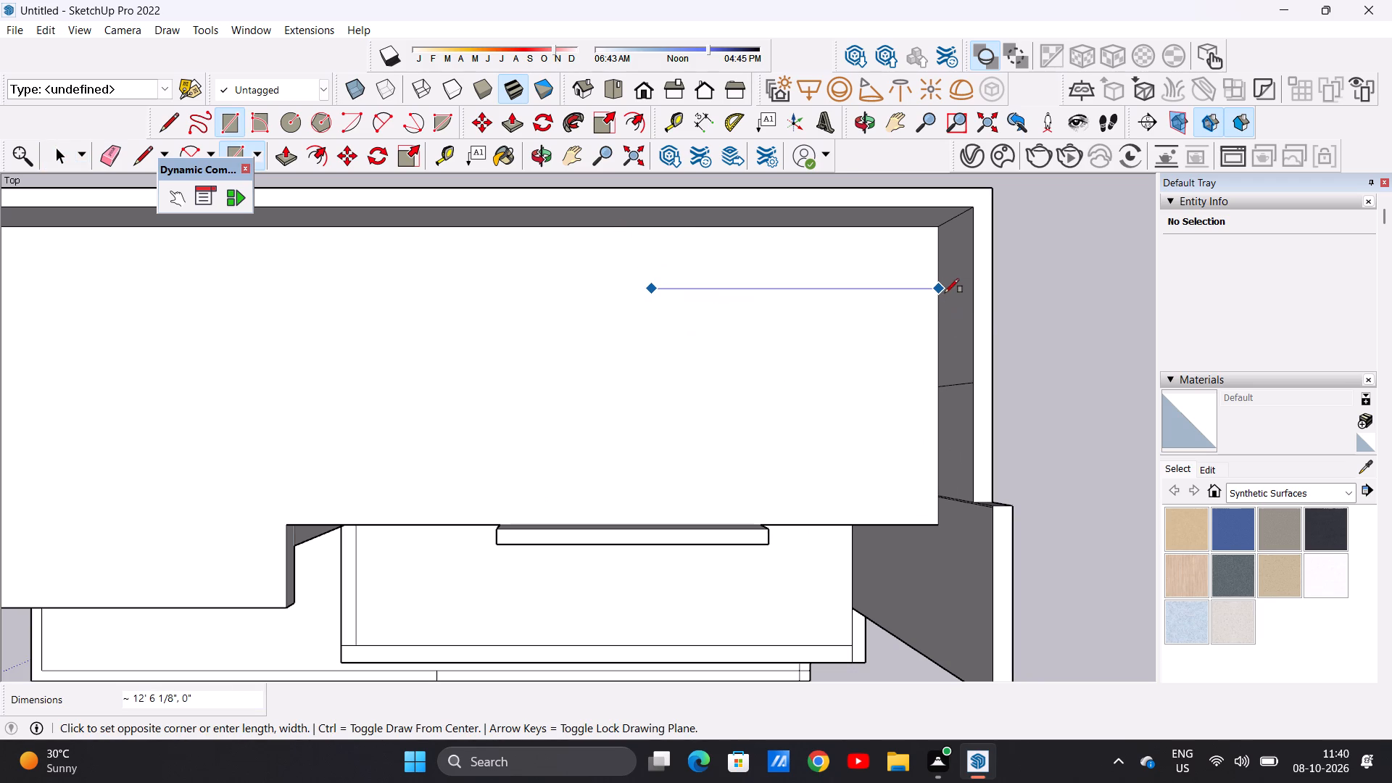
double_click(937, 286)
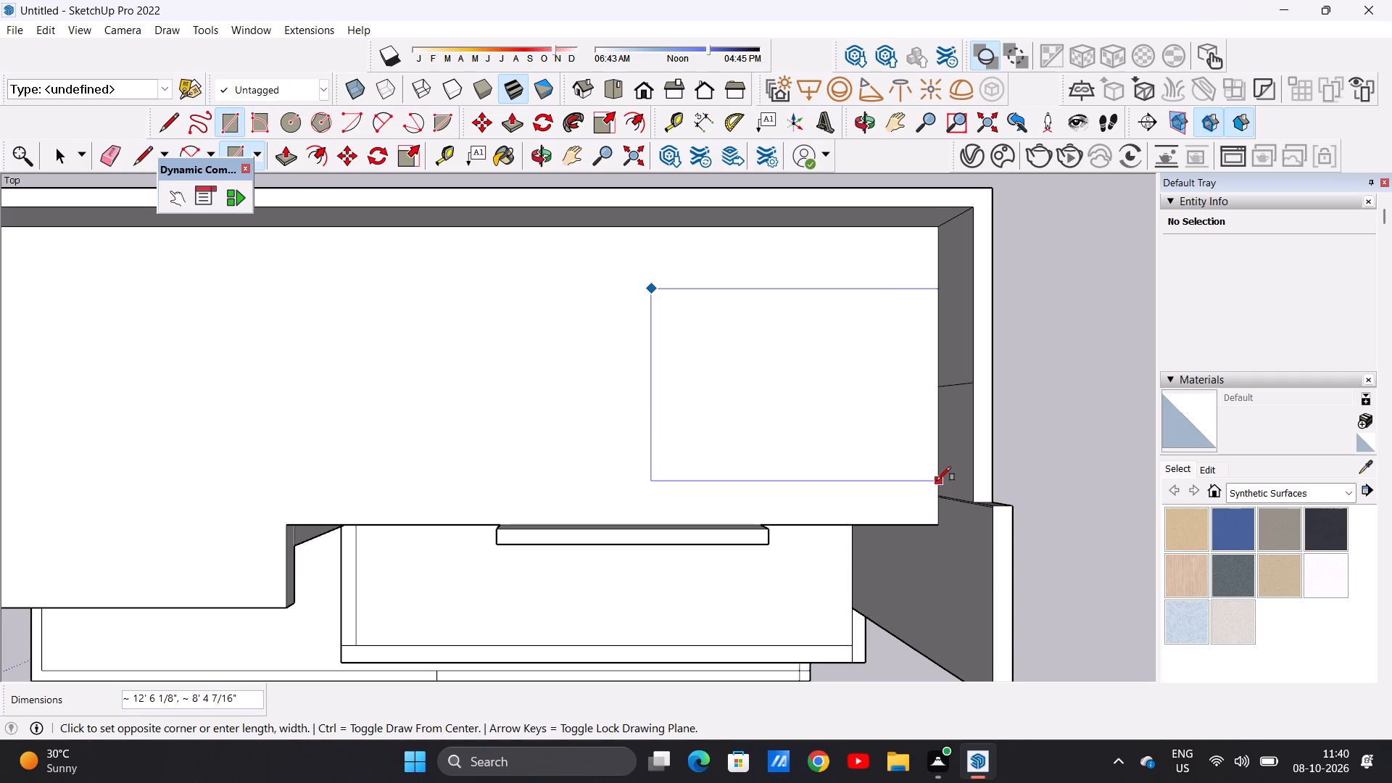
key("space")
Draw a rectangle about 13' by 9' on the roof slab, just behind the projecting wall panel above the terrace.
key("r")
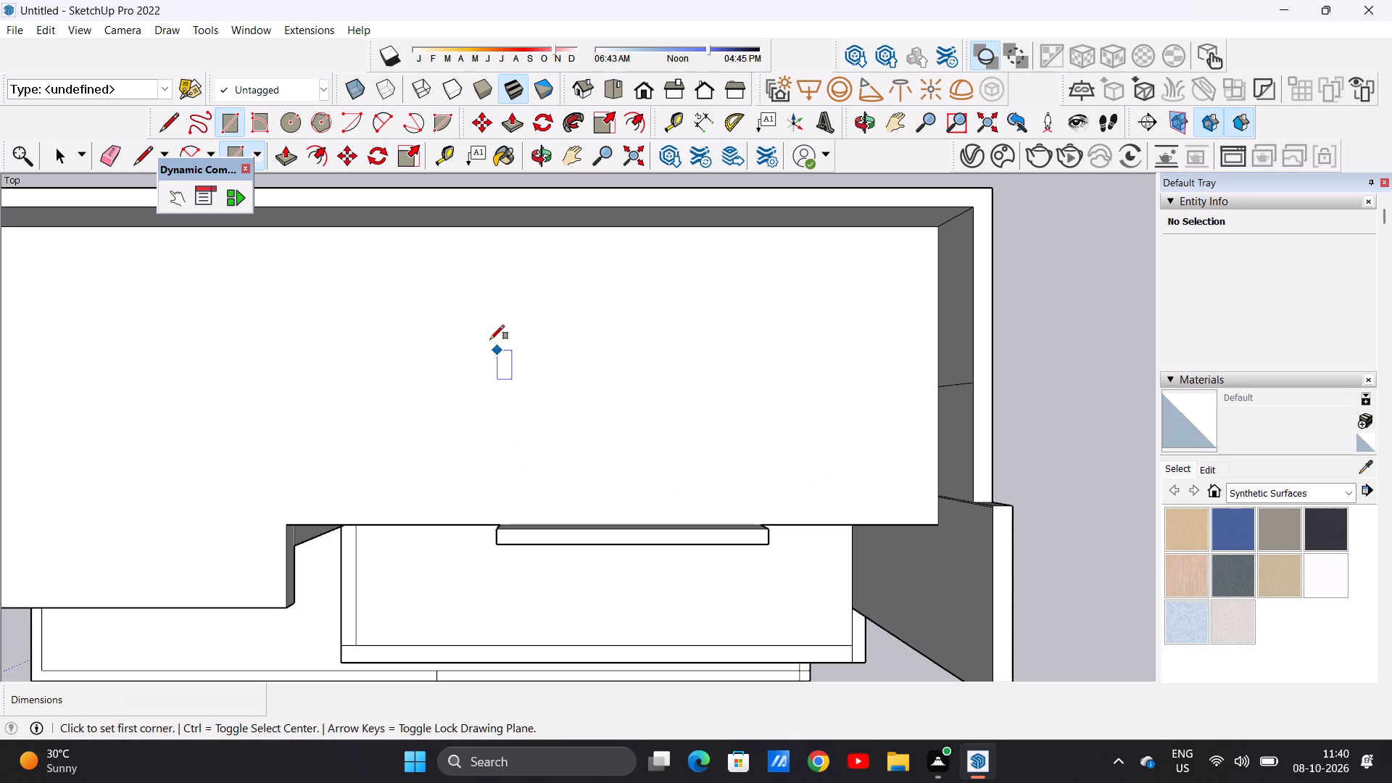
left_click_drag(480, 302, 500, 304)
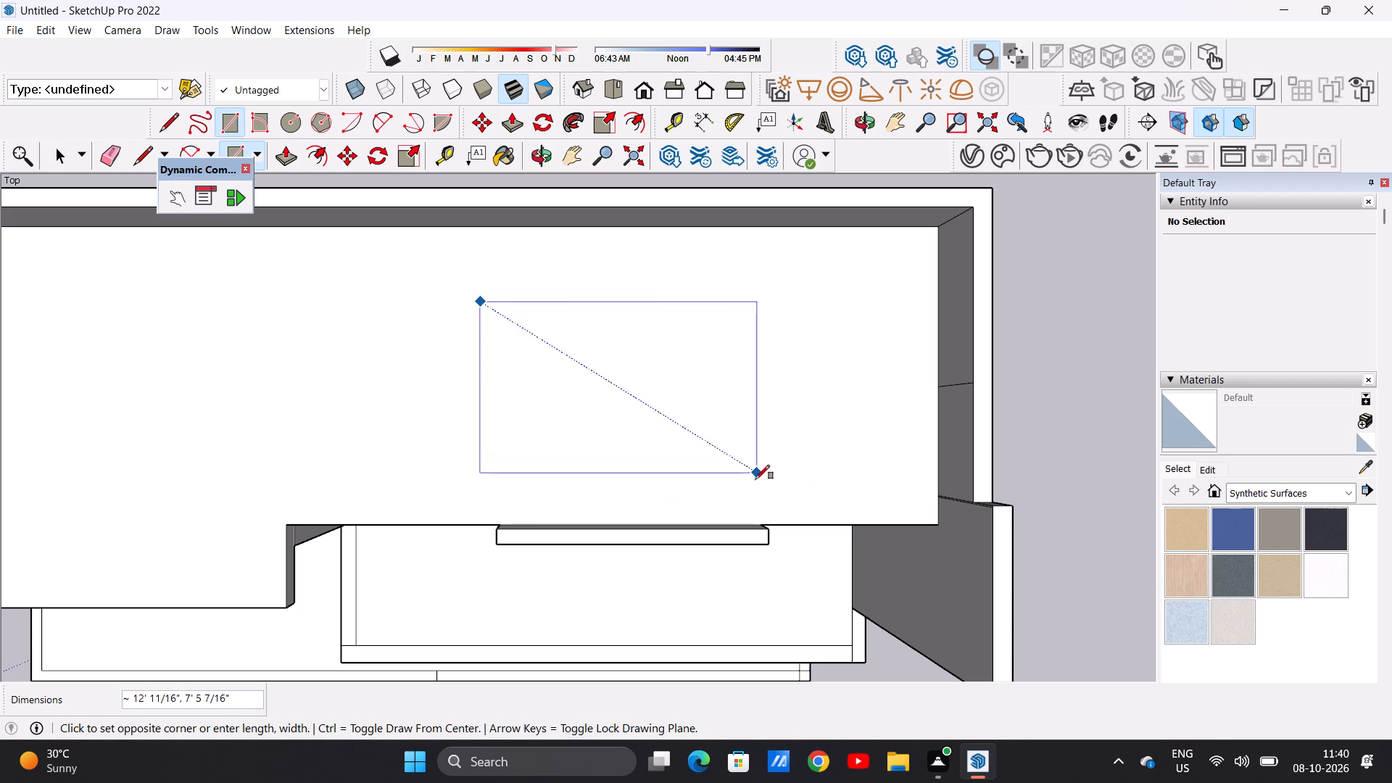
left_click(779, 510)
key("space")
Push/Pull the new rectangle on the roof slab upward by about 3' 10" to form a raised block.
middle_click(661, 494)
middle_click_drag(661, 494, 657, 353)
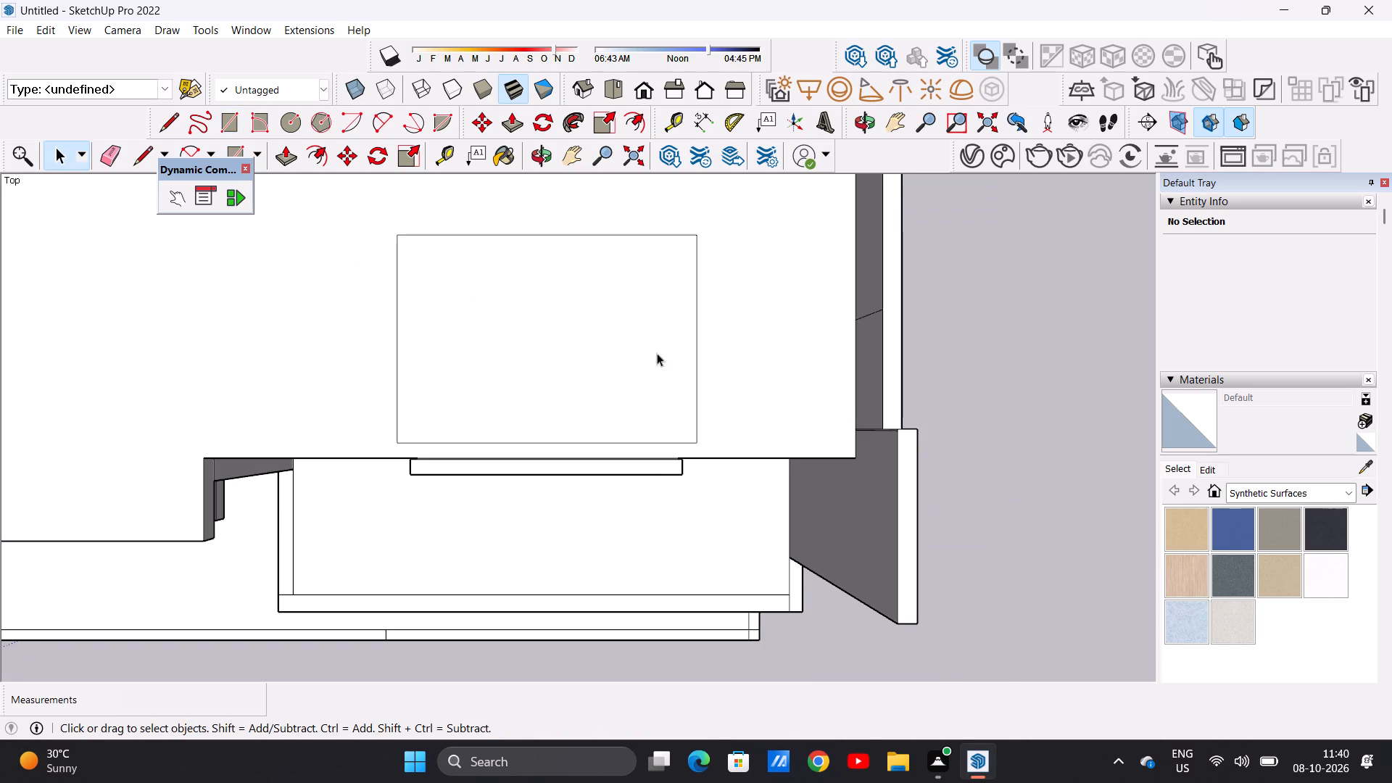
middle_click_drag(657, 353, 645, 275)
middle_click_drag(625, 463, 608, 371)
middle_click_drag(608, 354, 602, 257)
scroll(619, 246, "up", 2)
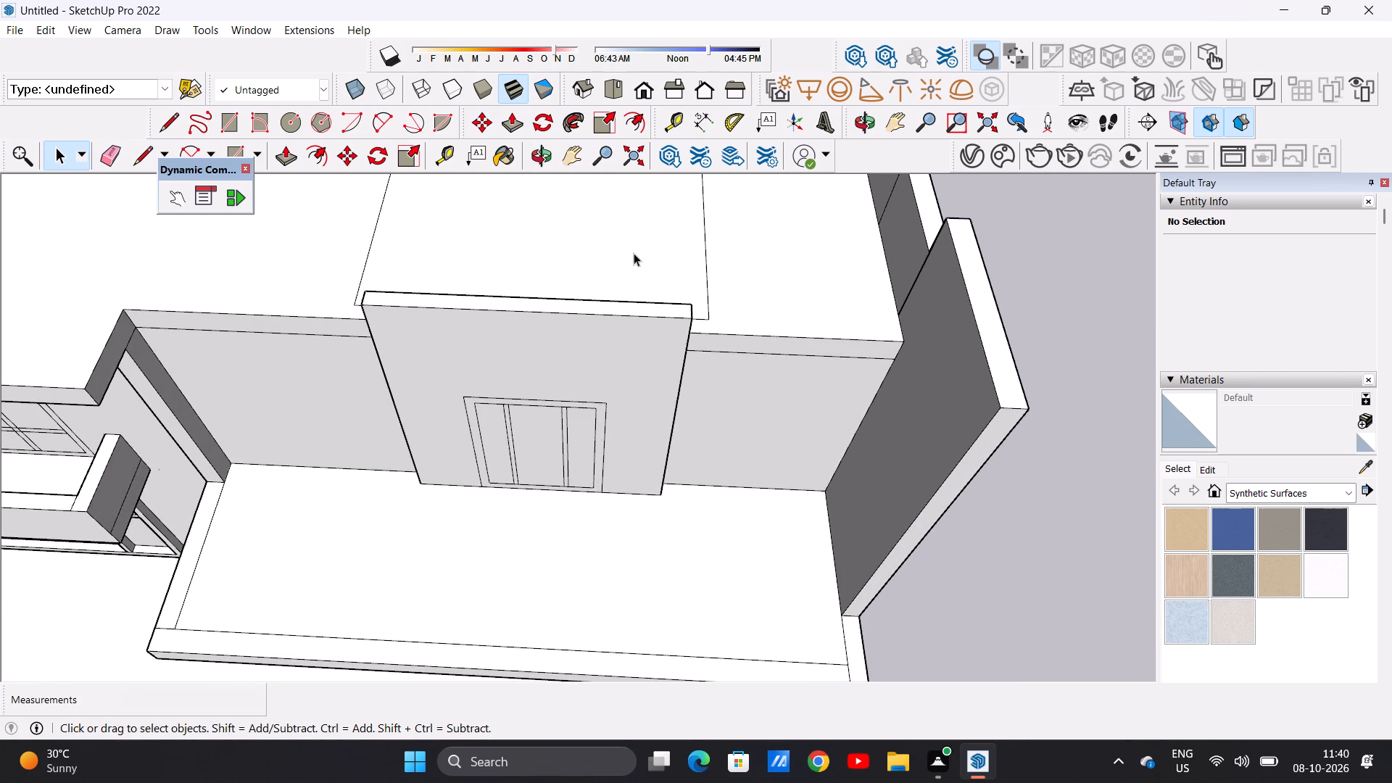
scroll(662, 324, "down", 5)
scroll(679, 370, "up", 1)
scroll(681, 370, "down", 2)
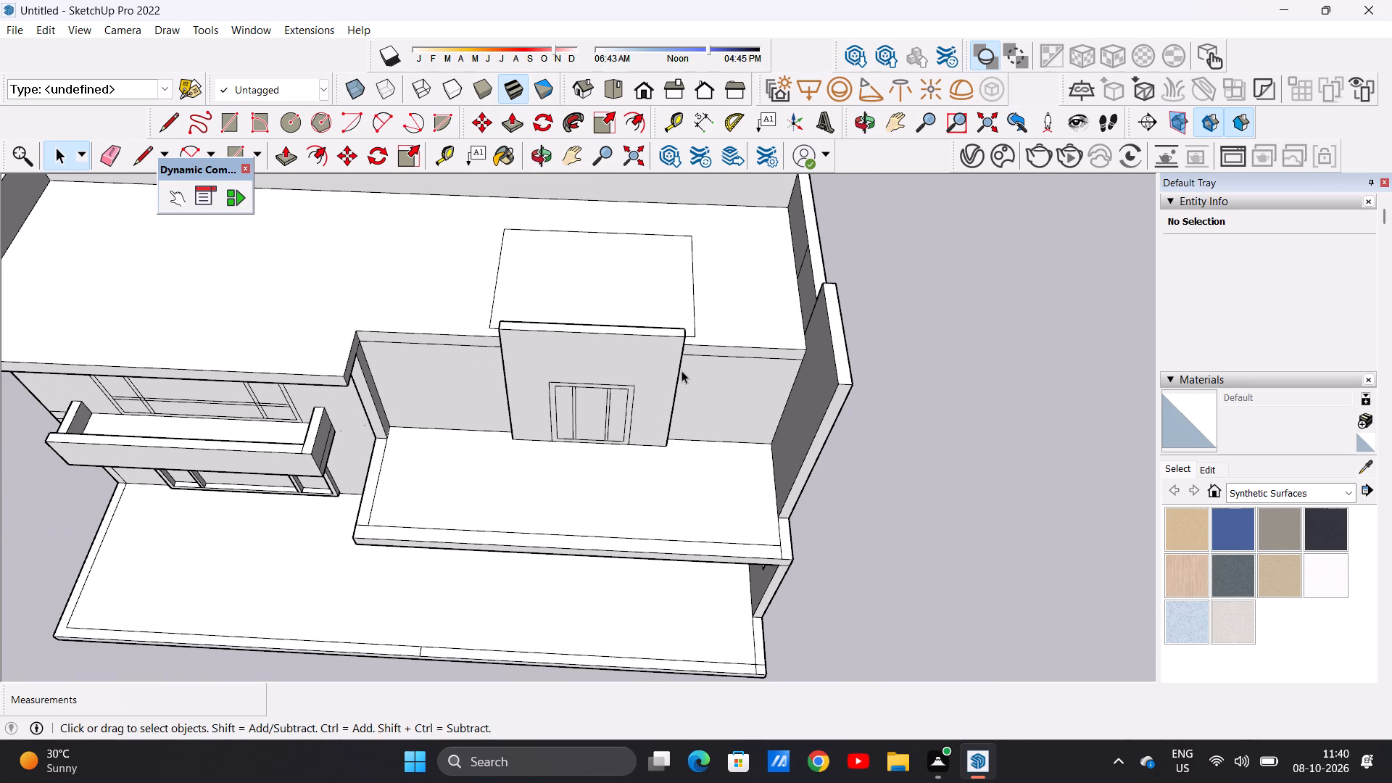
scroll(667, 278, "up", 2)
scroll(667, 280, "down", 1)
scroll(667, 280, "up", 3)
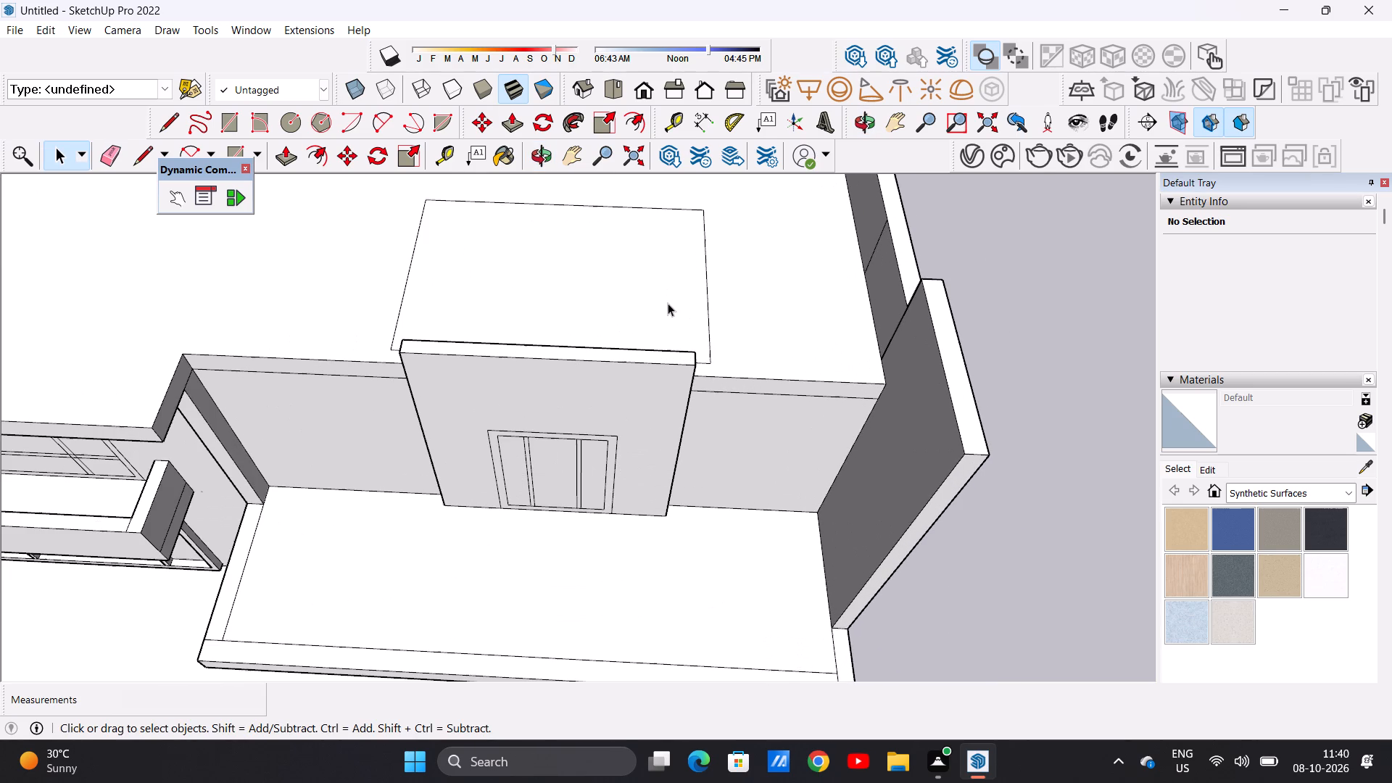
key("p")
left_click(668, 304)
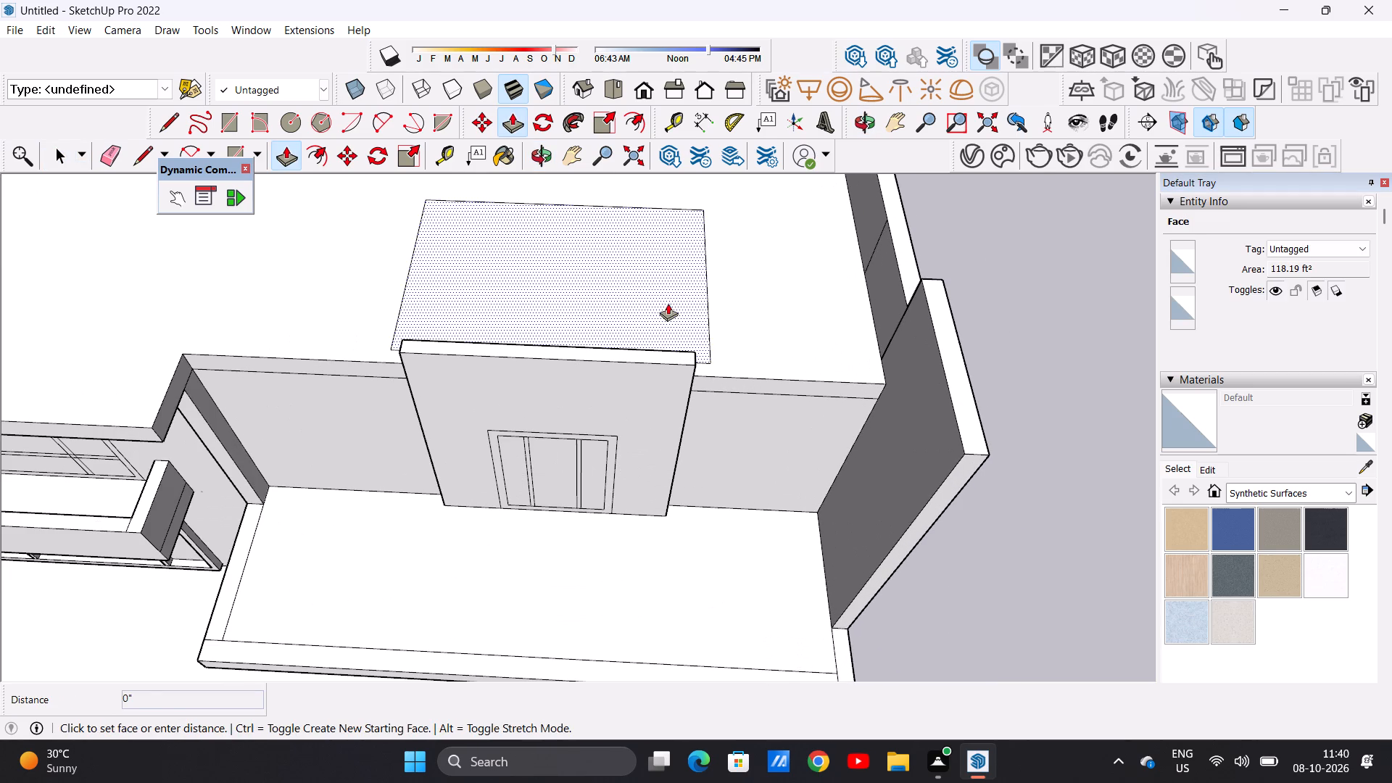
left_click(694, 239)
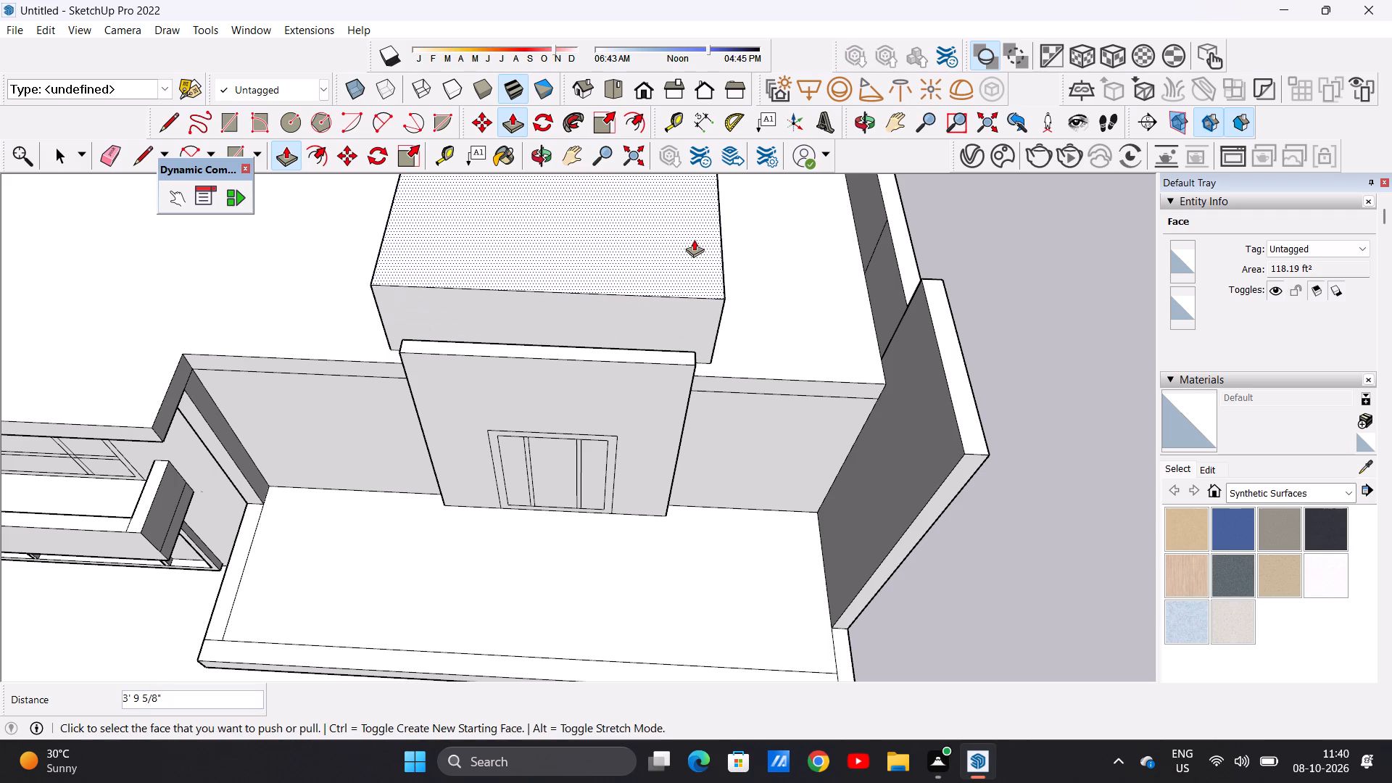
Examine the new raised roof block and the whole house front from above and at eye level.
key("space")
middle_click_drag(657, 370, 685, 162)
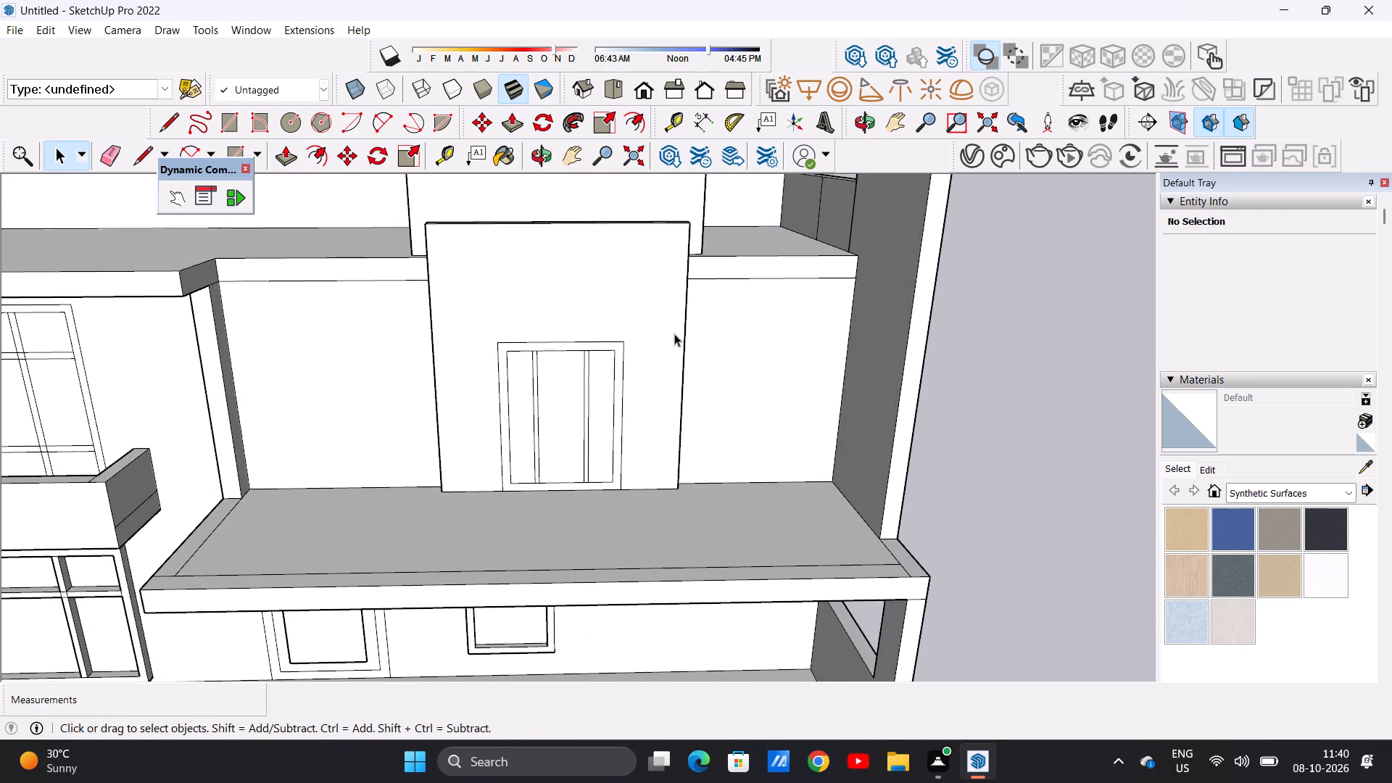
scroll(666, 357, "down", 2)
scroll(608, 415, "down", 6)
scroll(616, 399, "up", 1)
scroll(616, 399, "down", 1)
scroll(616, 399, "up", 1)
scroll(616, 399, "down", 3)
scroll(616, 399, "up", 1)
scroll(616, 399, "down", 2)
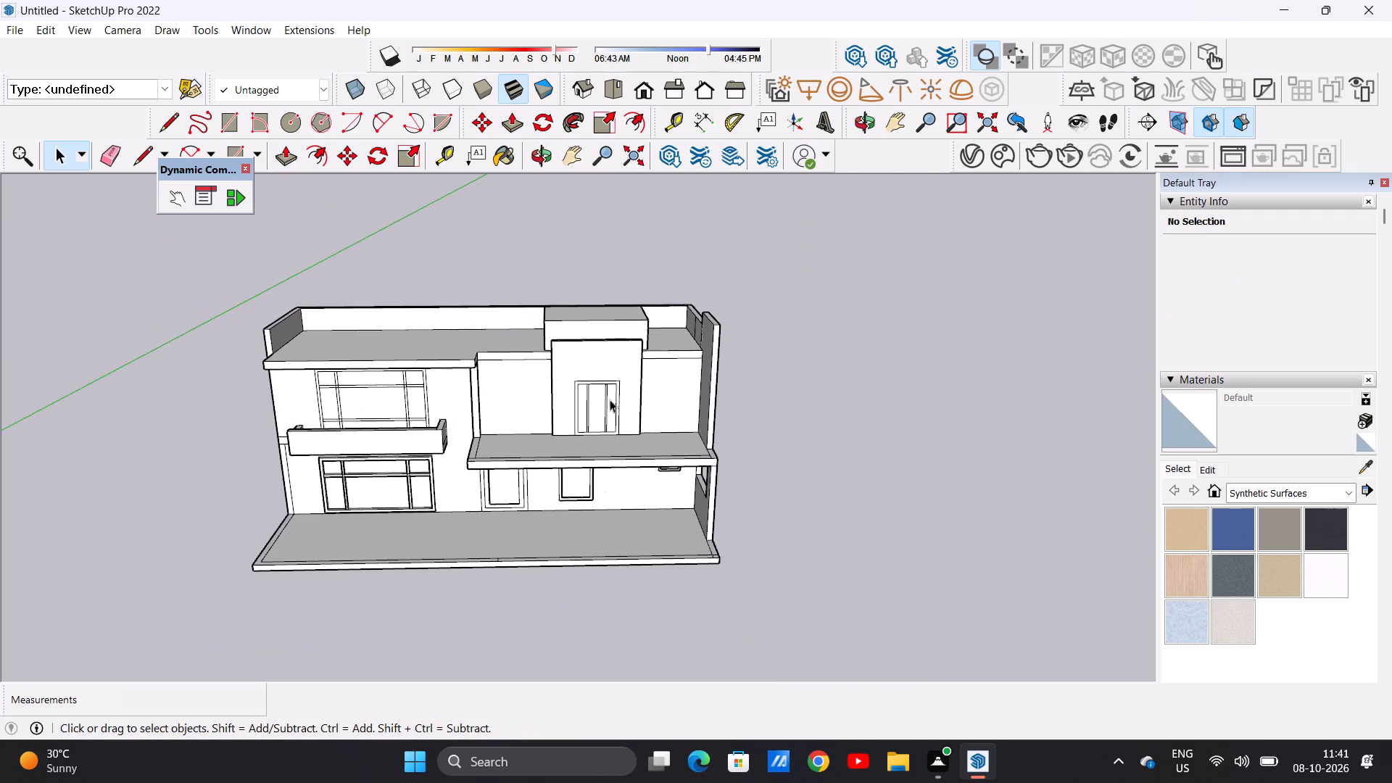
middle_click_drag(579, 383, 584, 275)
middle_click_drag(523, 294, 610, 353)
middle_click_drag(612, 351, 468, 315)
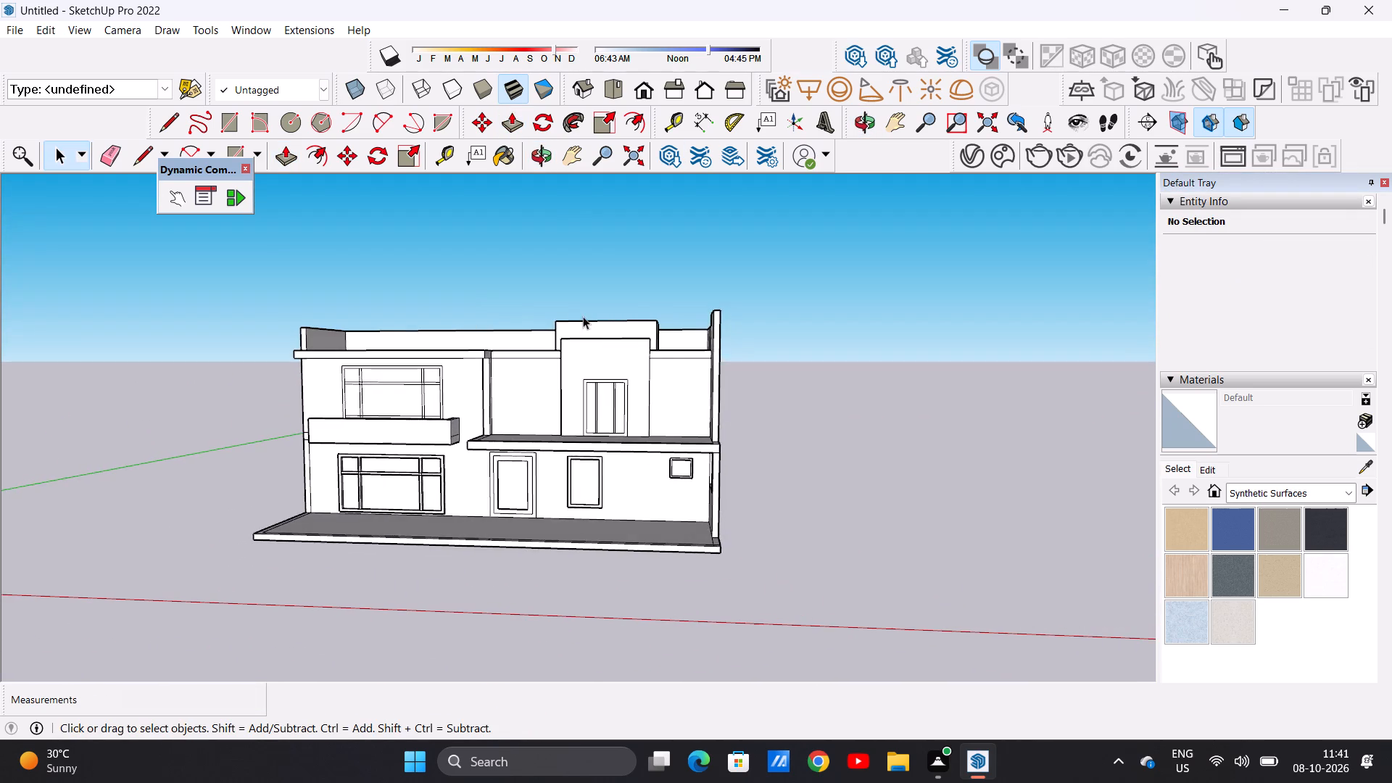
Push/Pull the top face of the raised roof block up by about 6" as a separate band.
scroll(590, 312, "up", 4)
scroll(591, 312, "down", 1)
scroll(616, 326, "up", 10)
middle_click_drag(608, 278, 610, 398)
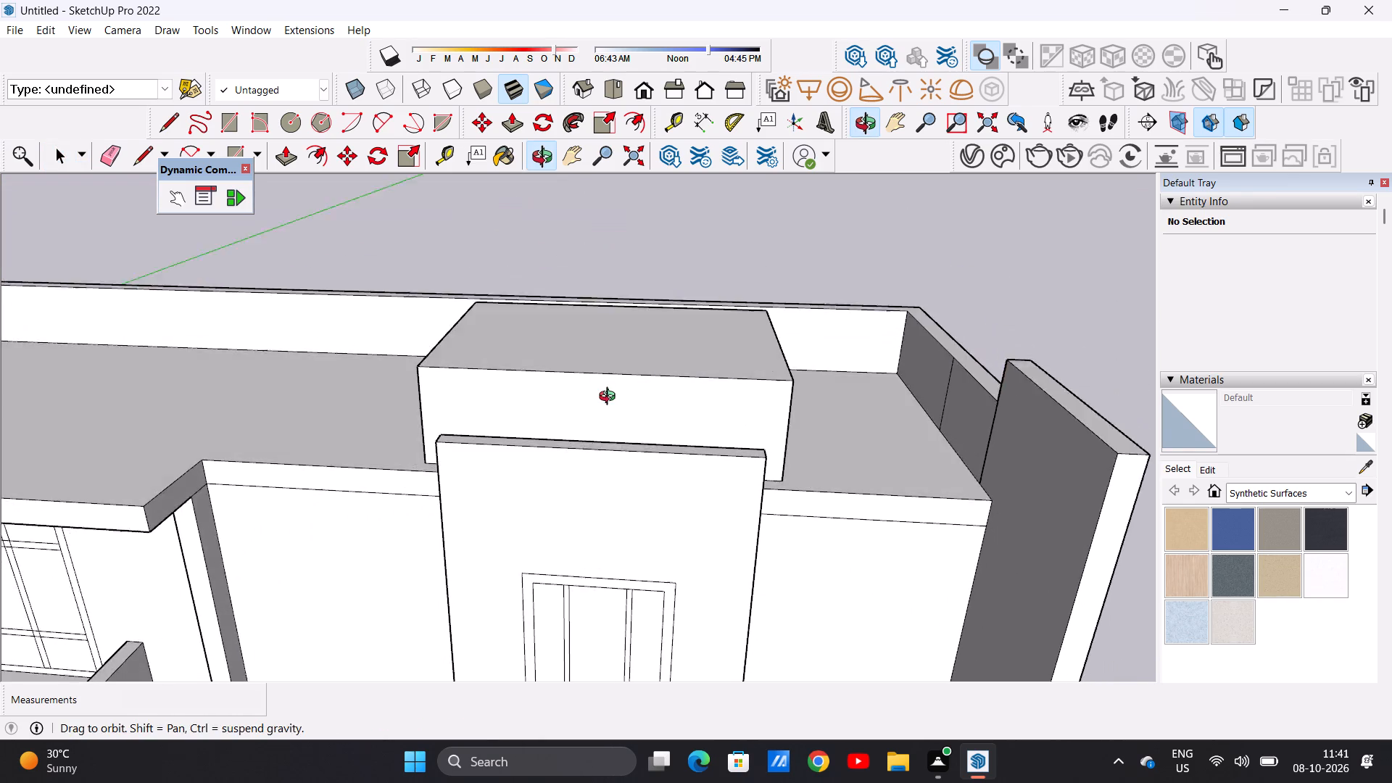
middle_click_drag(610, 398, 610, 409)
scroll(632, 386, "up", 3)
scroll(633, 383, "down", 1)
scroll(633, 379, "up", 4)
key("p")
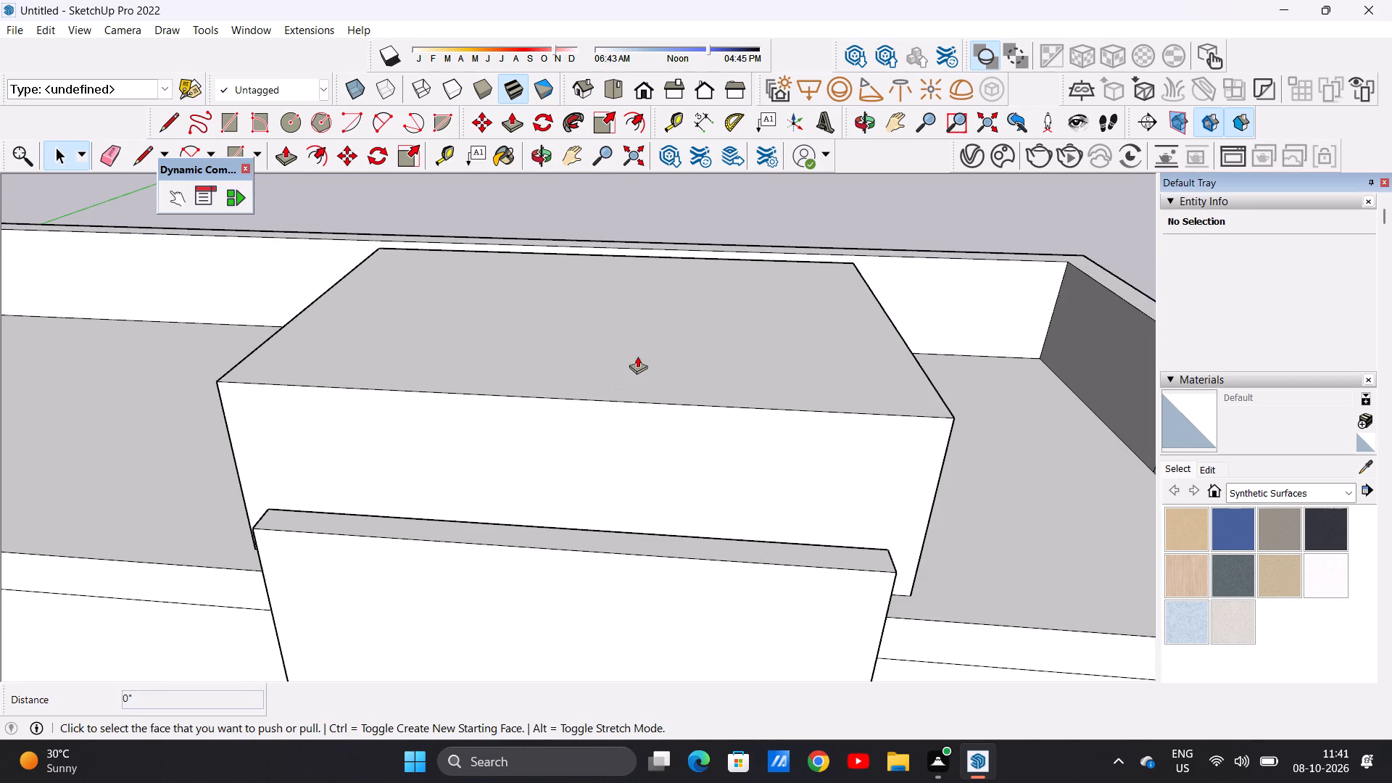
left_click(647, 375)
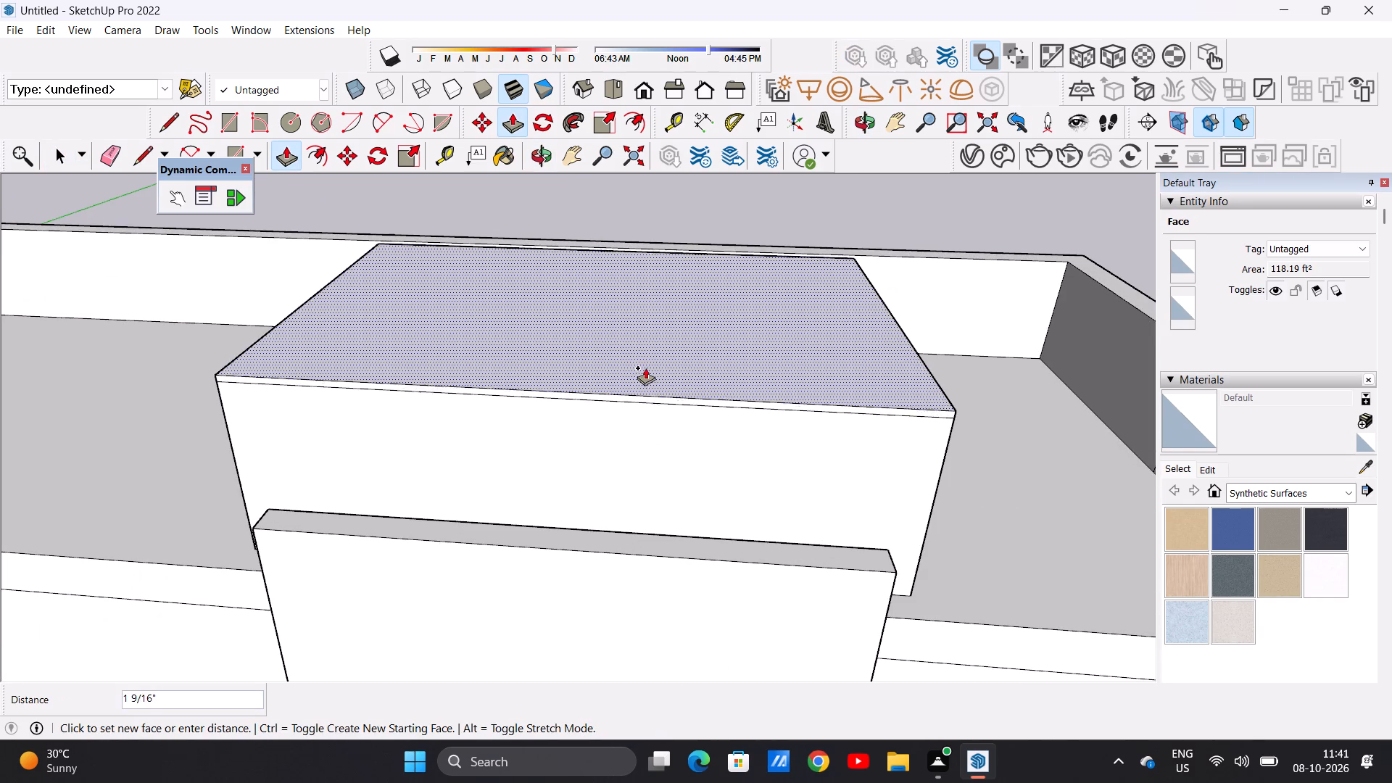
left_click(835, 376)
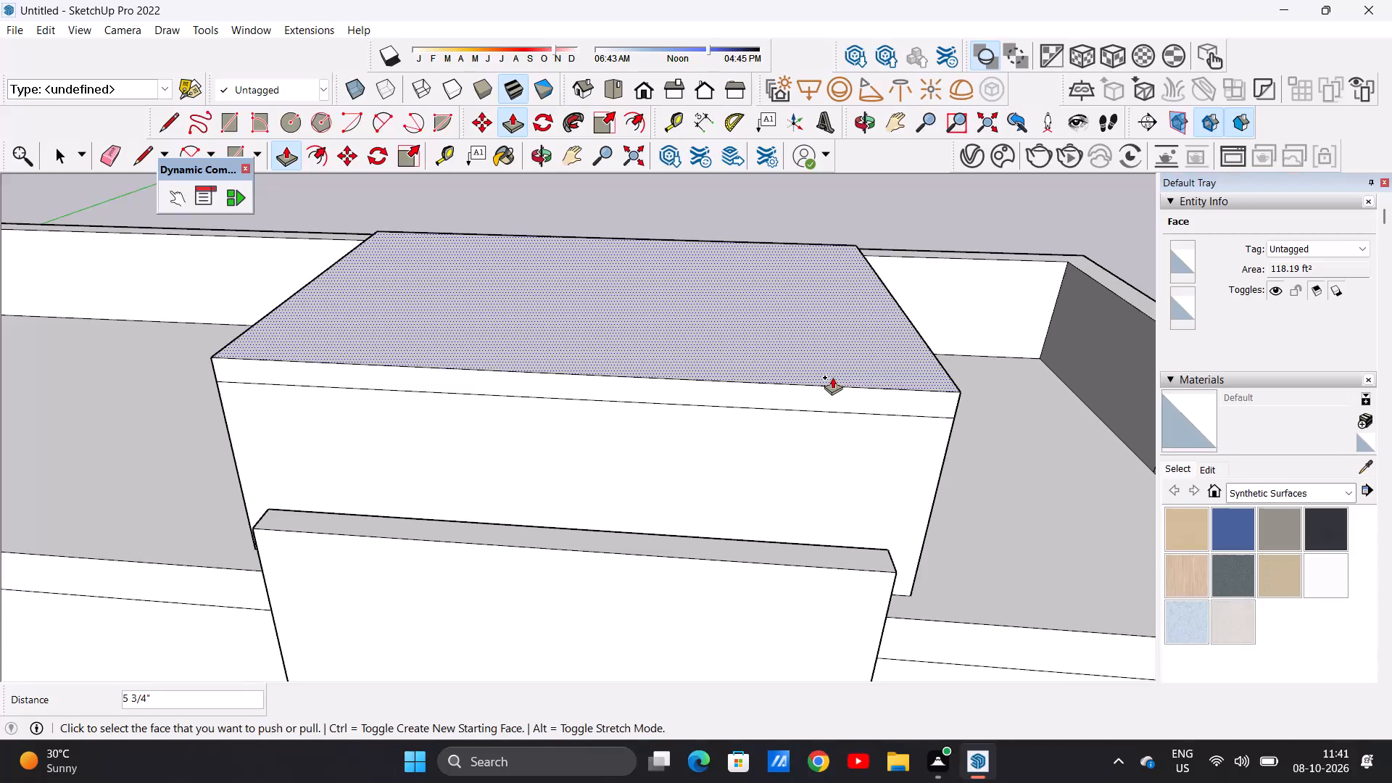
key("space")
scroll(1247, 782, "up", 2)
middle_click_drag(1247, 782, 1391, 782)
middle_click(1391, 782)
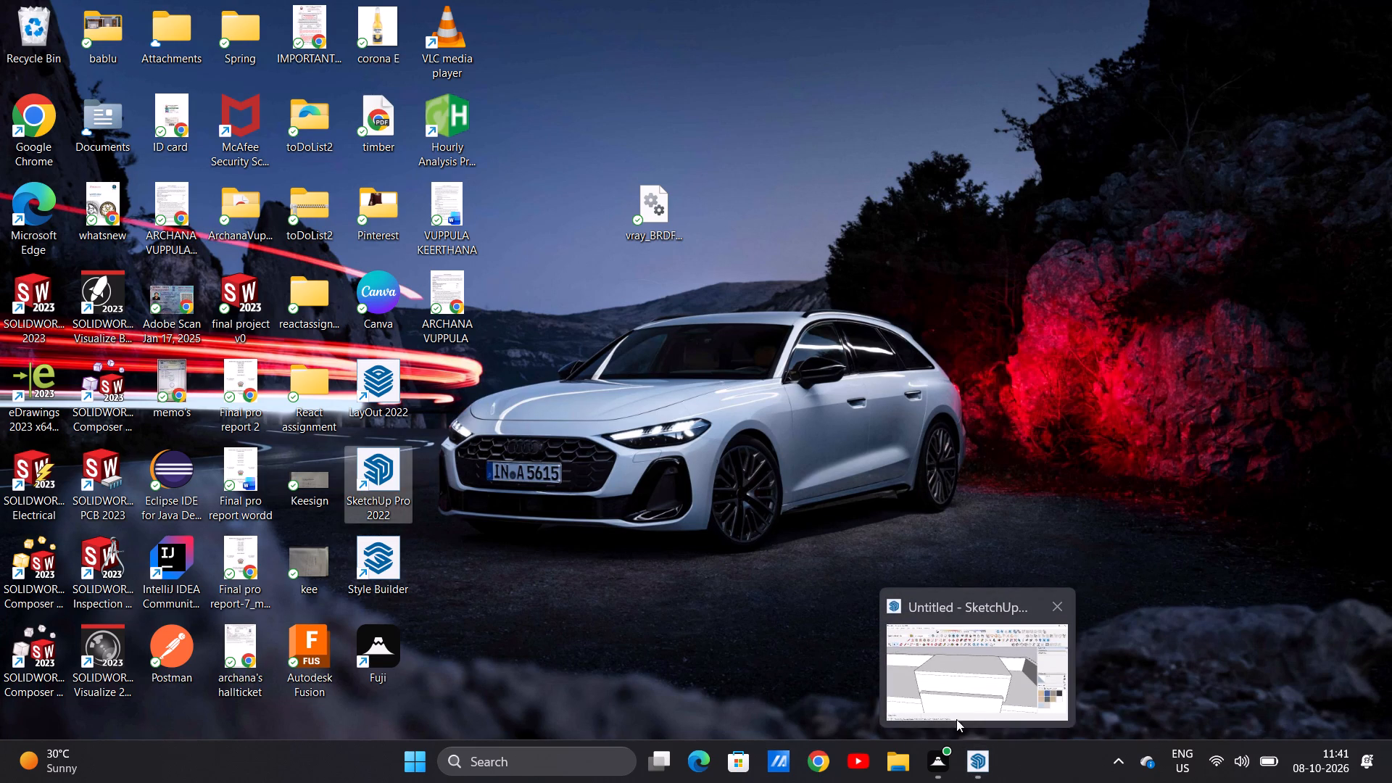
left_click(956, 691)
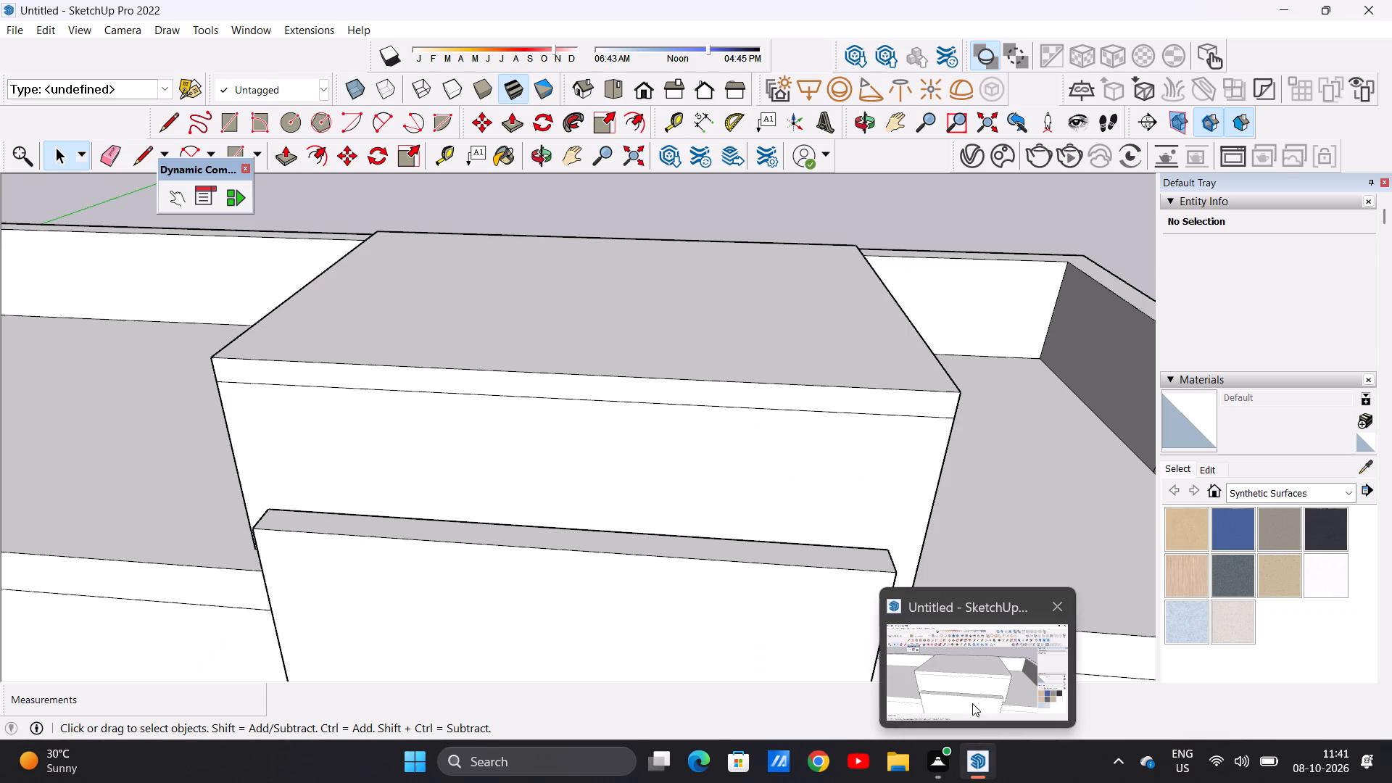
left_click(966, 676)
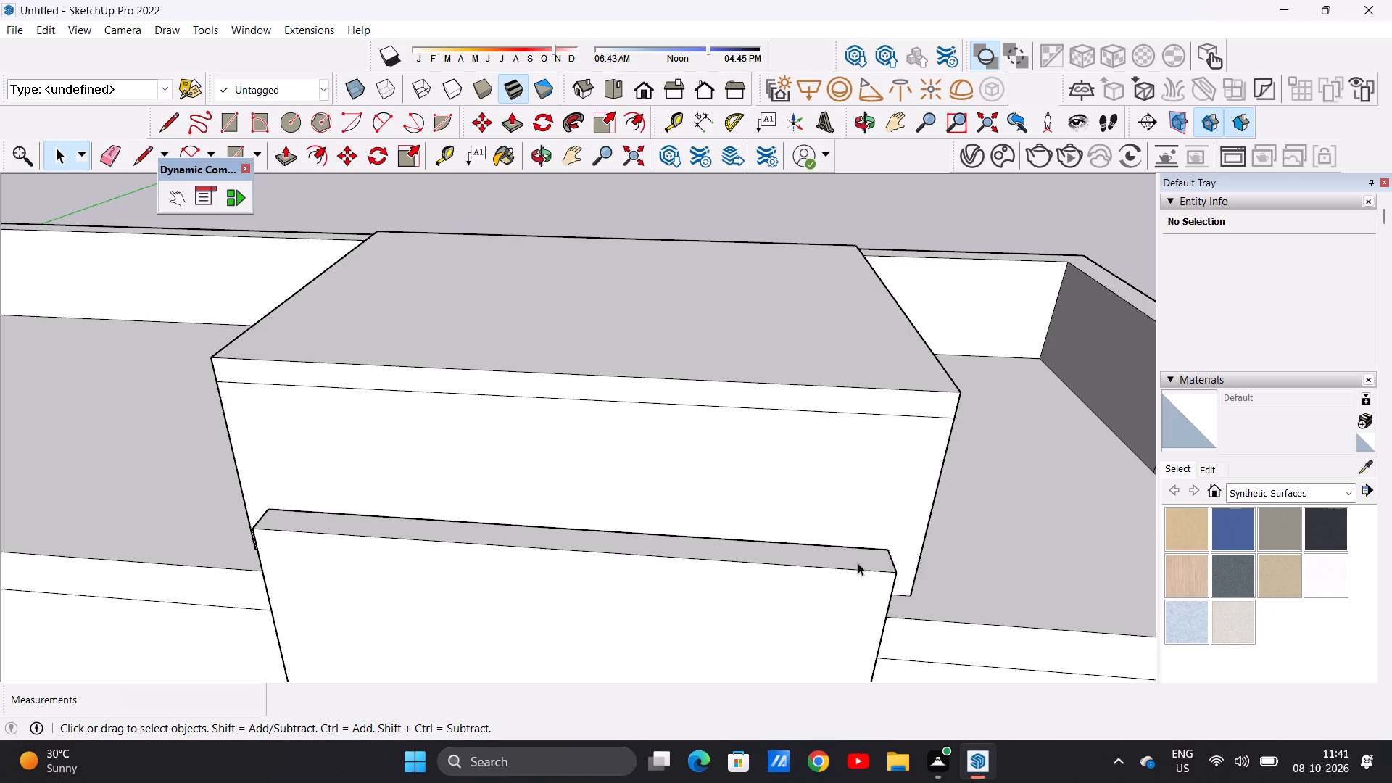
Push/Pull the front face of the roof block's top band outward in two pulls, the second about 3", forming a front overhang.
scroll(624, 397, "down", 6)
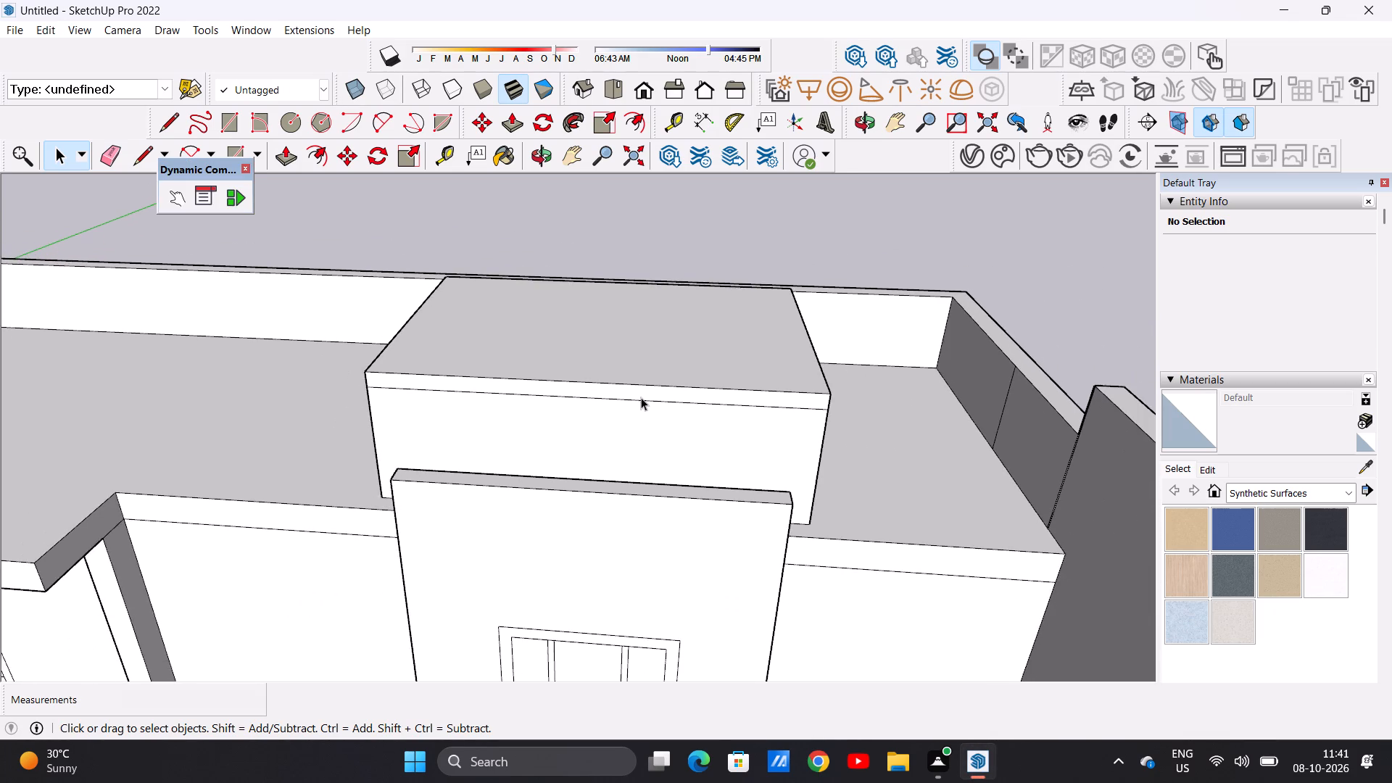
scroll(641, 397, "up", 1)
scroll(710, 426, "down", 1)
scroll(736, 420, "up", 1)
scroll(736, 420, "down", 2)
middle_click_drag(297, 408, 571, 384)
scroll(624, 378, "up", 2)
scroll(611, 386, "down", 1)
scroll(611, 386, "up", 1)
scroll(611, 386, "down", 1)
scroll(611, 386, "up", 8)
scroll(610, 445, "up", 2)
scroll(602, 426, "down", 1)
scroll(602, 426, "up", 2)
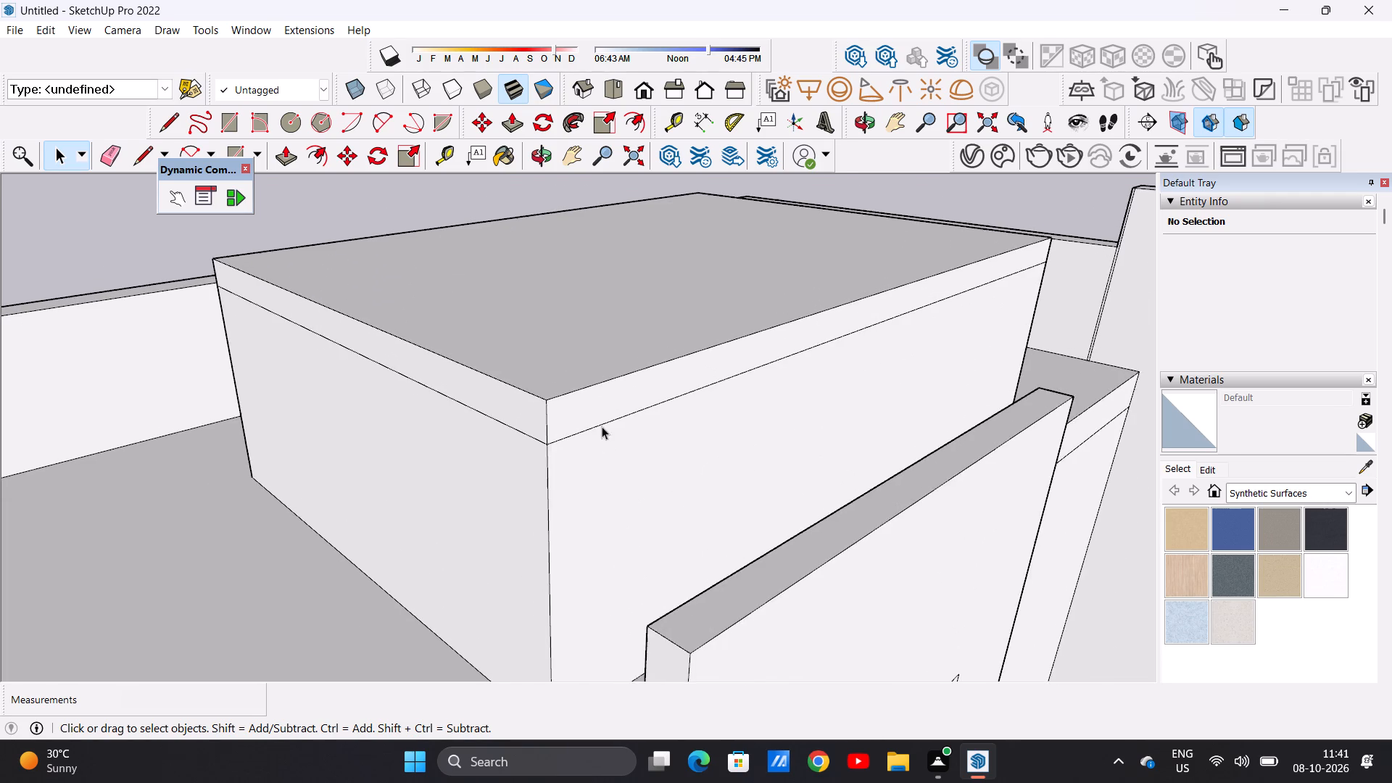
scroll(602, 426, "up", 4)
key("p")
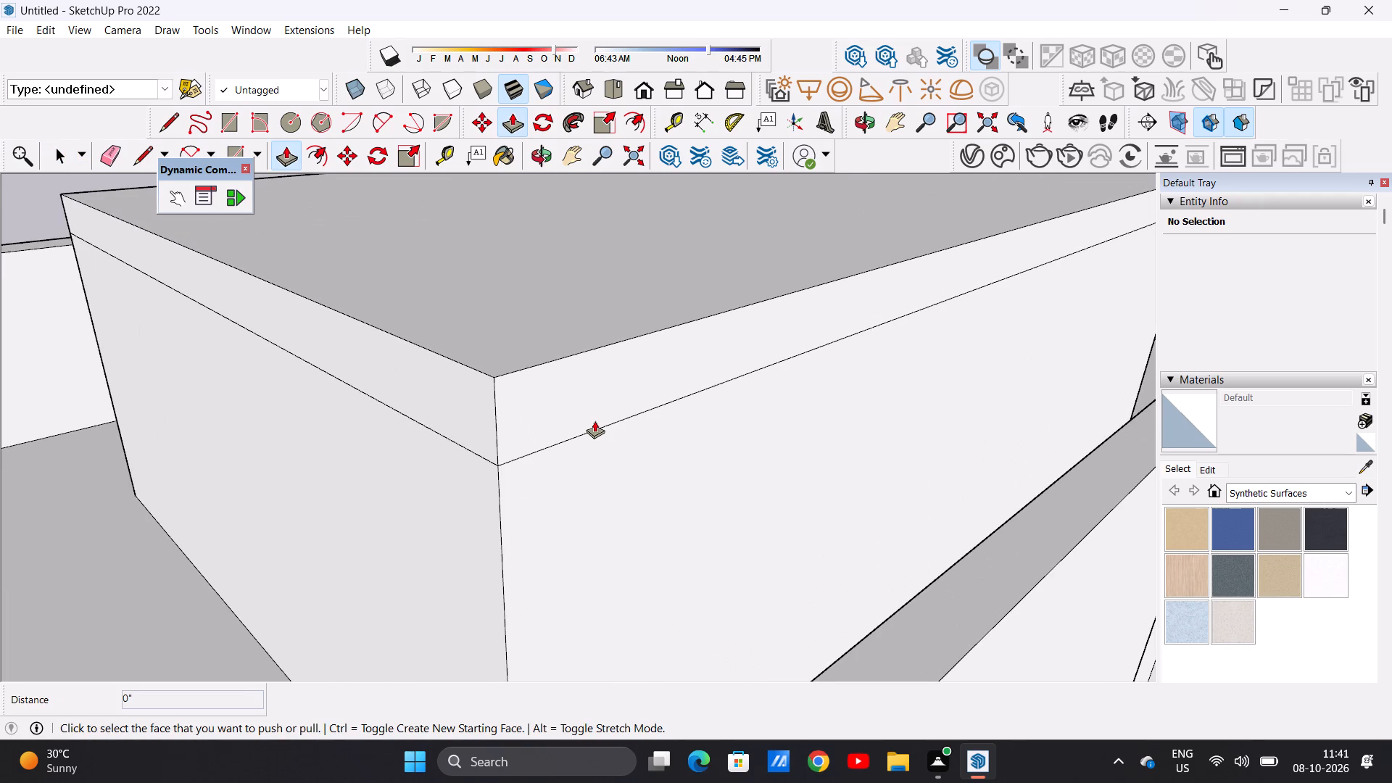
double_click(574, 387)
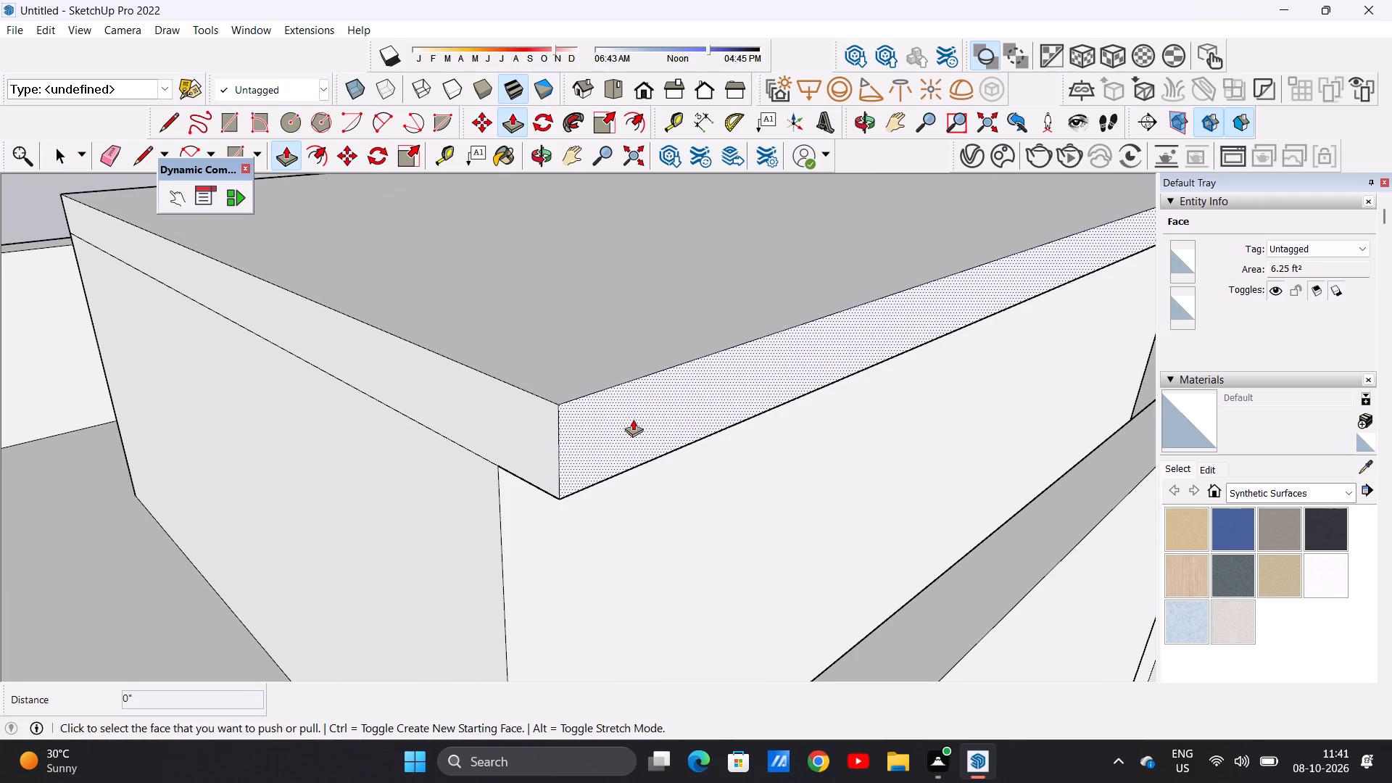
left_click(592, 428)
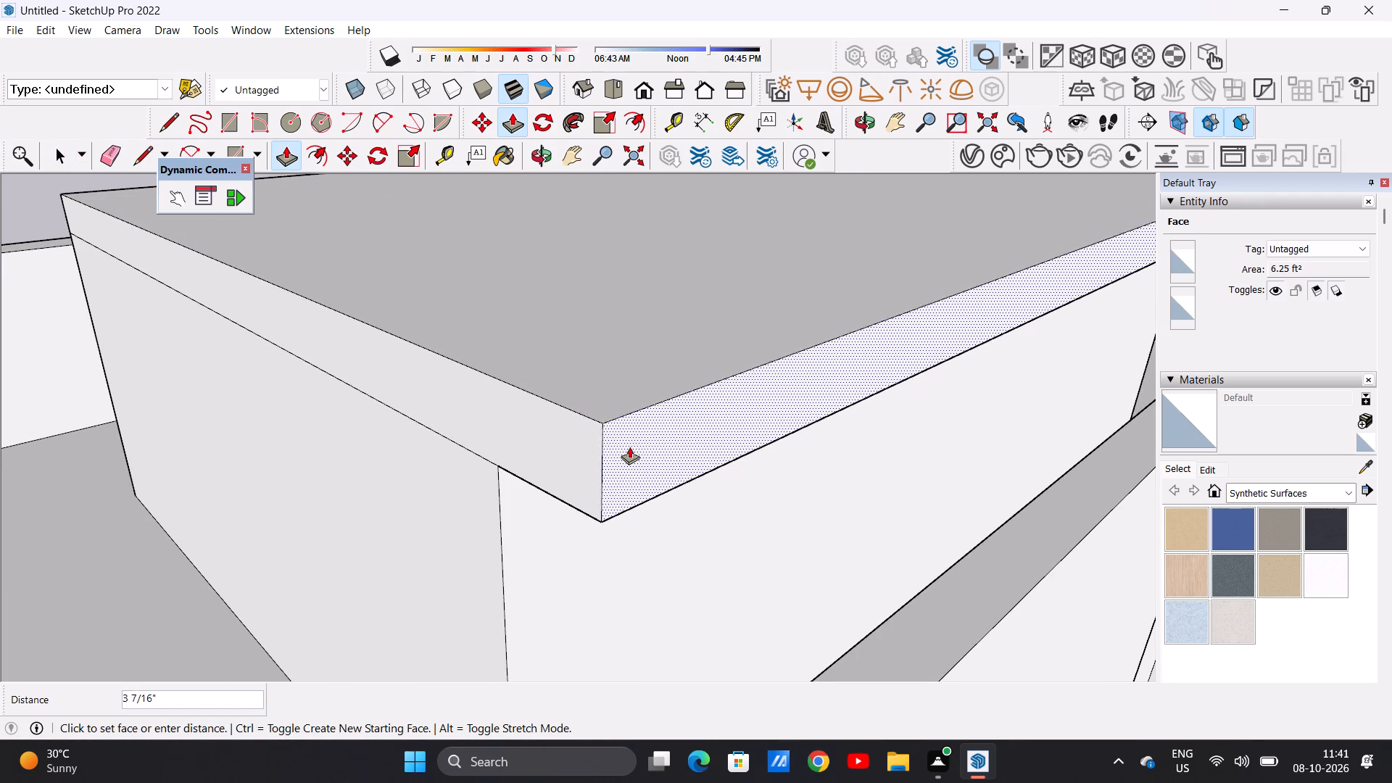
left_click(629, 447)
Push/Pull the top band's side face toward the balcony end of the house outward by about 7".
left_click(552, 453)
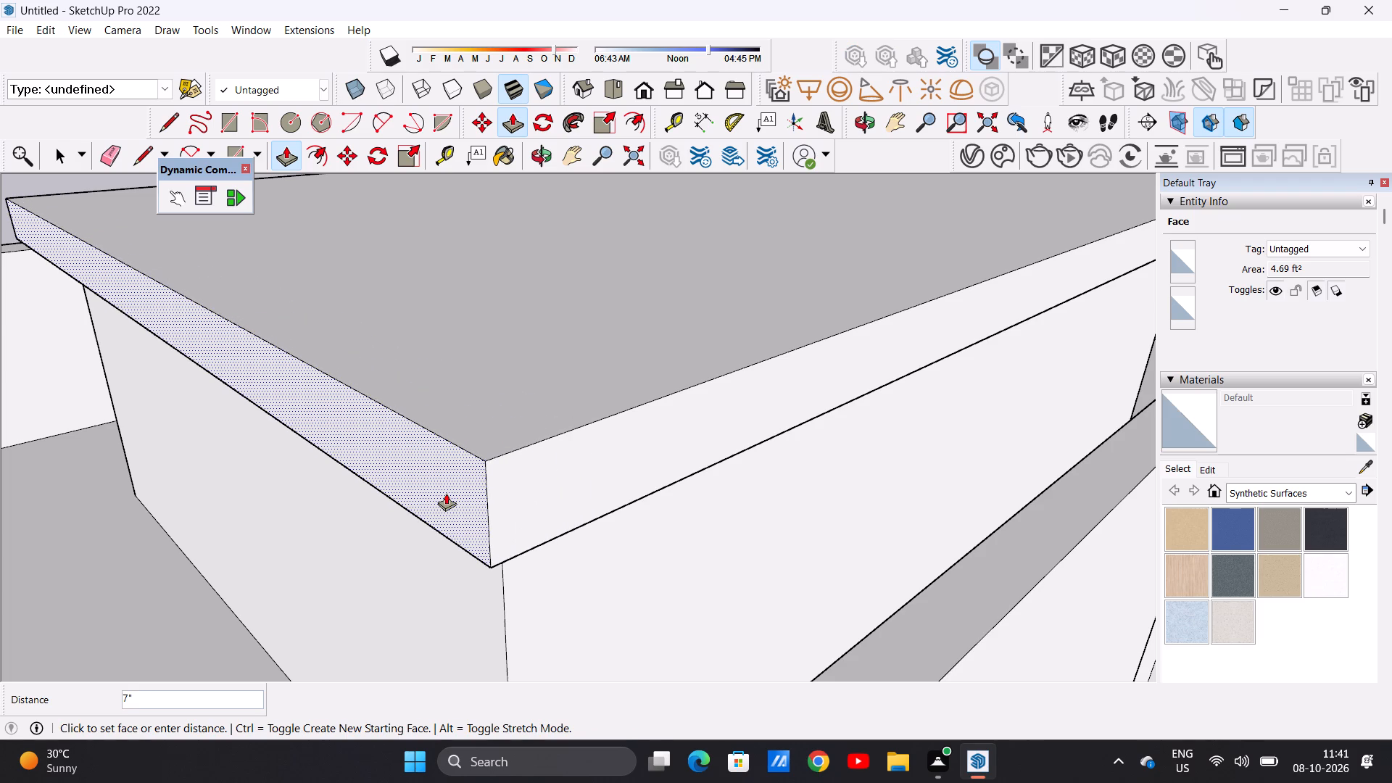
left_click(445, 493)
key("space")
Push/Pull the top band's opposite side face, toward the tall terrace side wall, outward by about 11".
scroll(481, 473, "down", 1)
scroll(481, 477, "up", 1)
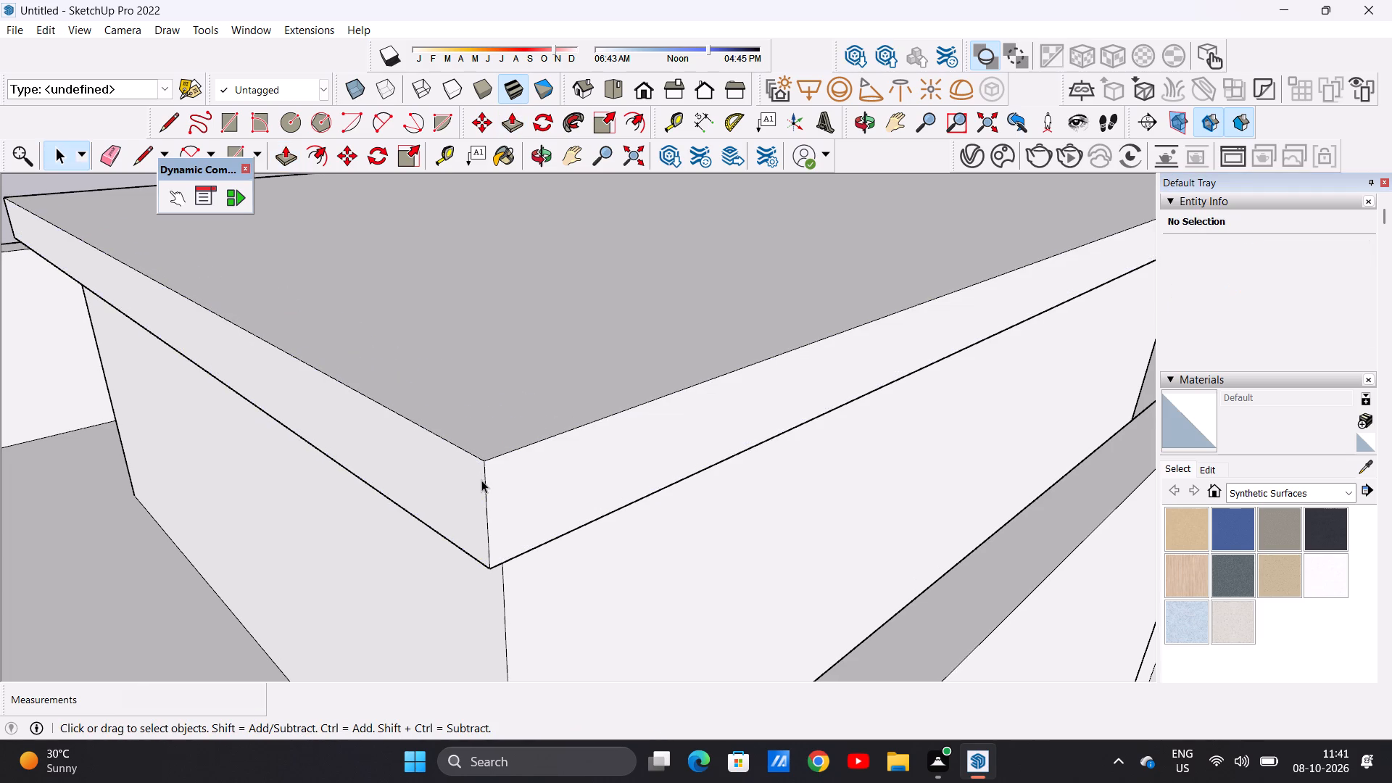
scroll(481, 478, "down", 2)
scroll(464, 515, "up", 3)
scroll(486, 452, "down", 2)
scroll(489, 447, "up", 1)
scroll(489, 447, "down", 1)
scroll(488, 447, "up", 1)
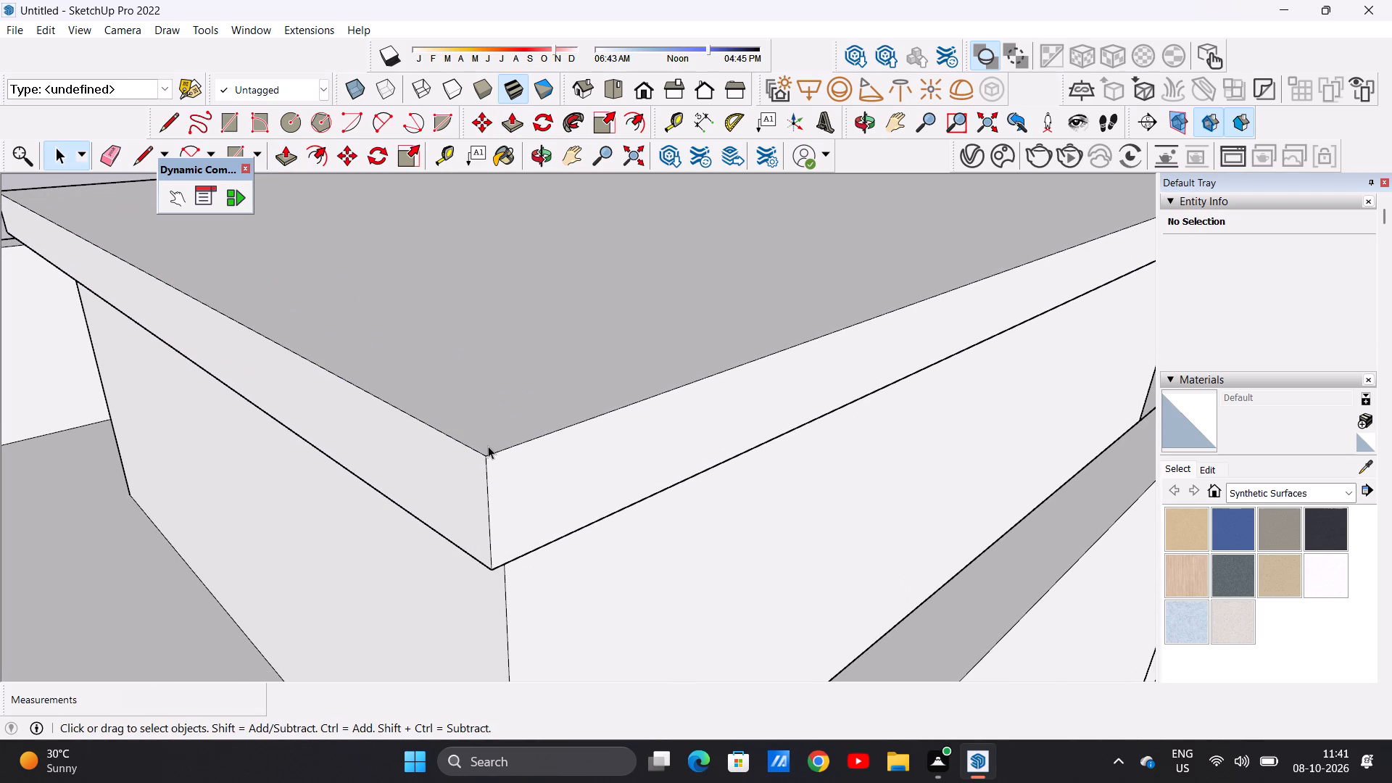
scroll(488, 446, "down", 11, "ctrl")
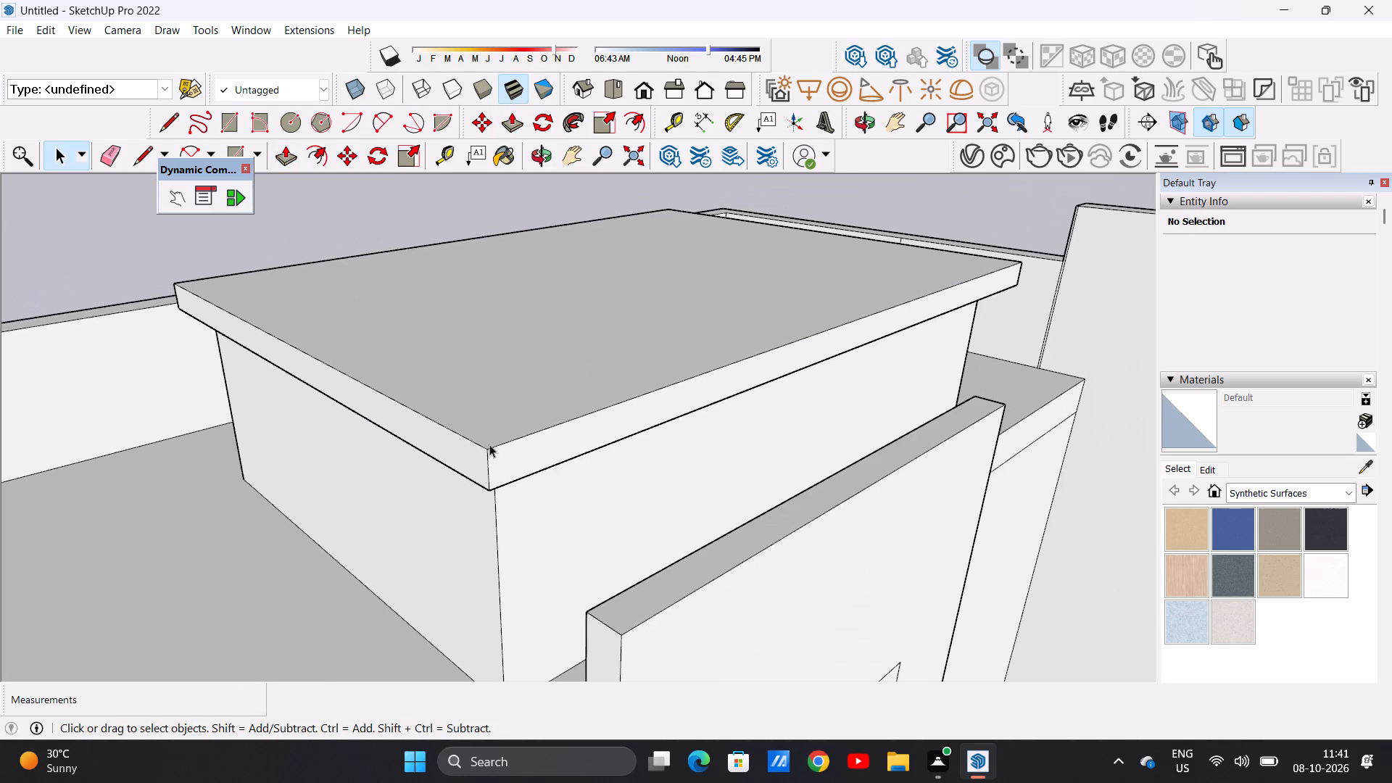
middle_click_drag(1022, 425, 494, 454)
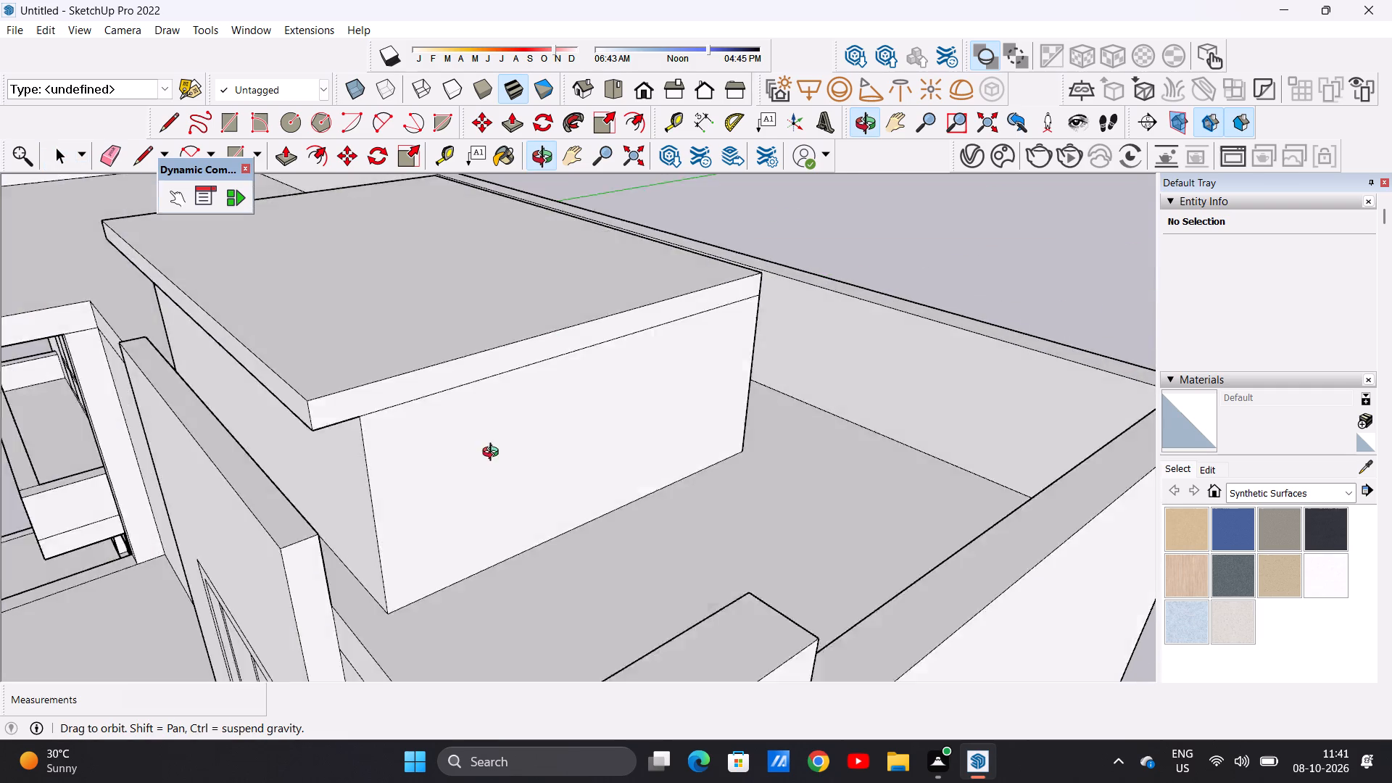
middle_click_drag(494, 454, 618, 484)
scroll(582, 506, "down", 1)
scroll(582, 506, "up", 1)
scroll(582, 506, "down", 1)
scroll(582, 506, "up", 3)
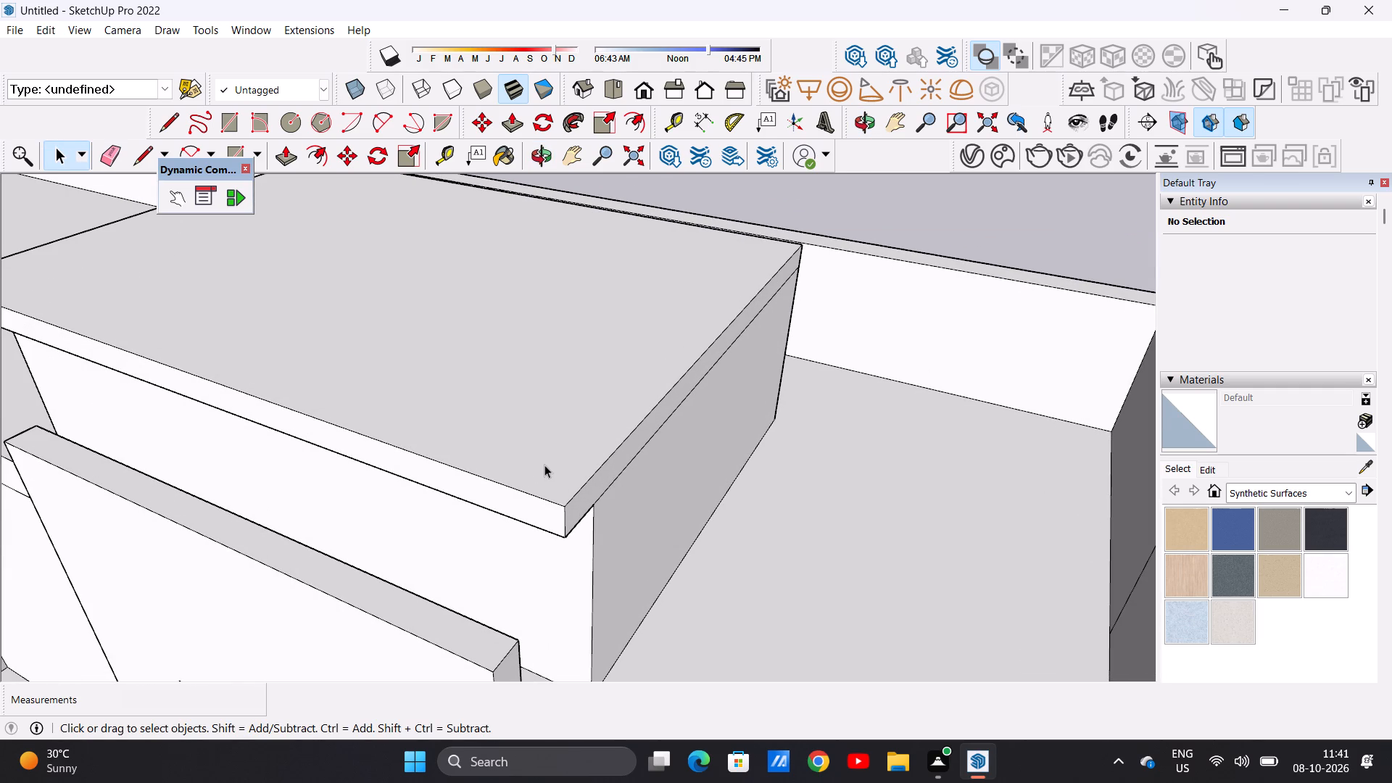
scroll(756, 459, "up", 5, "ctrl")
scroll(756, 459, "down", 4, "ctrl")
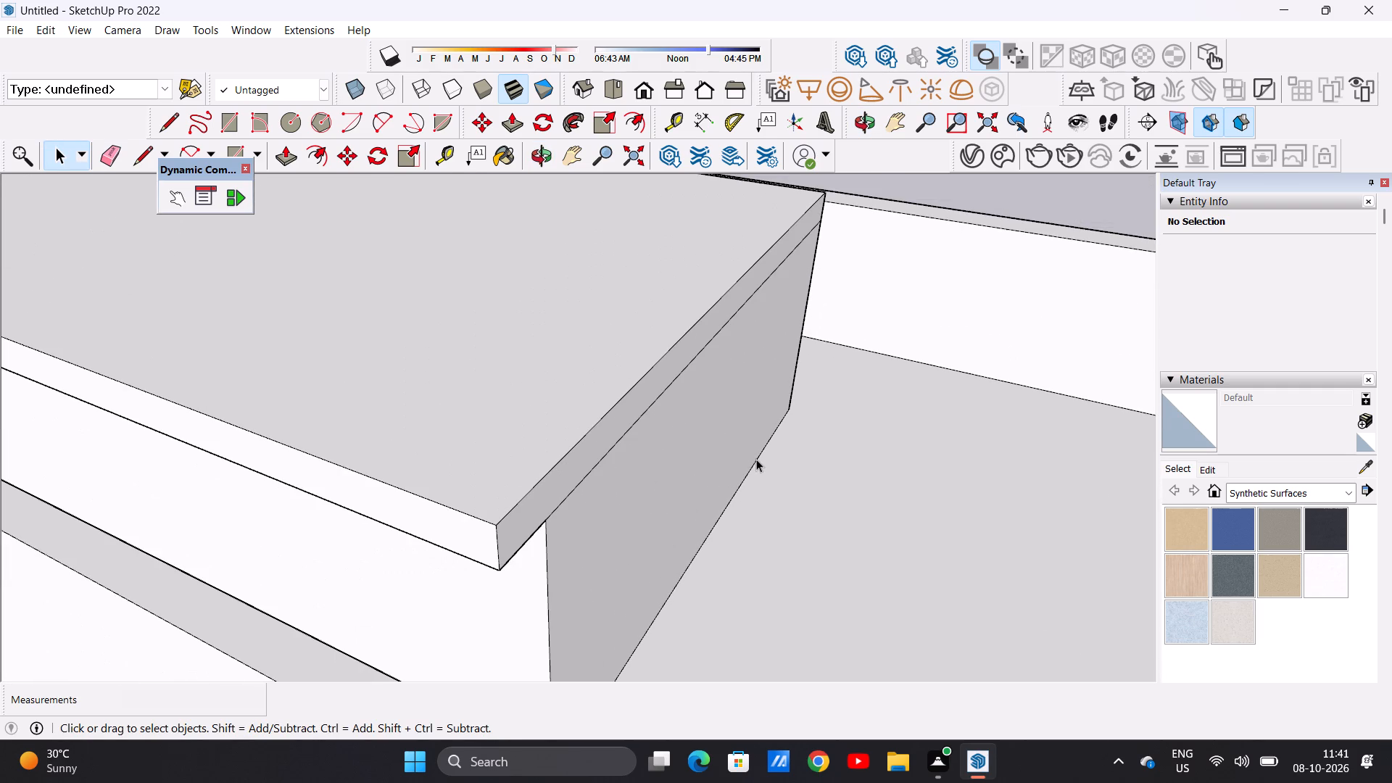
key("p")
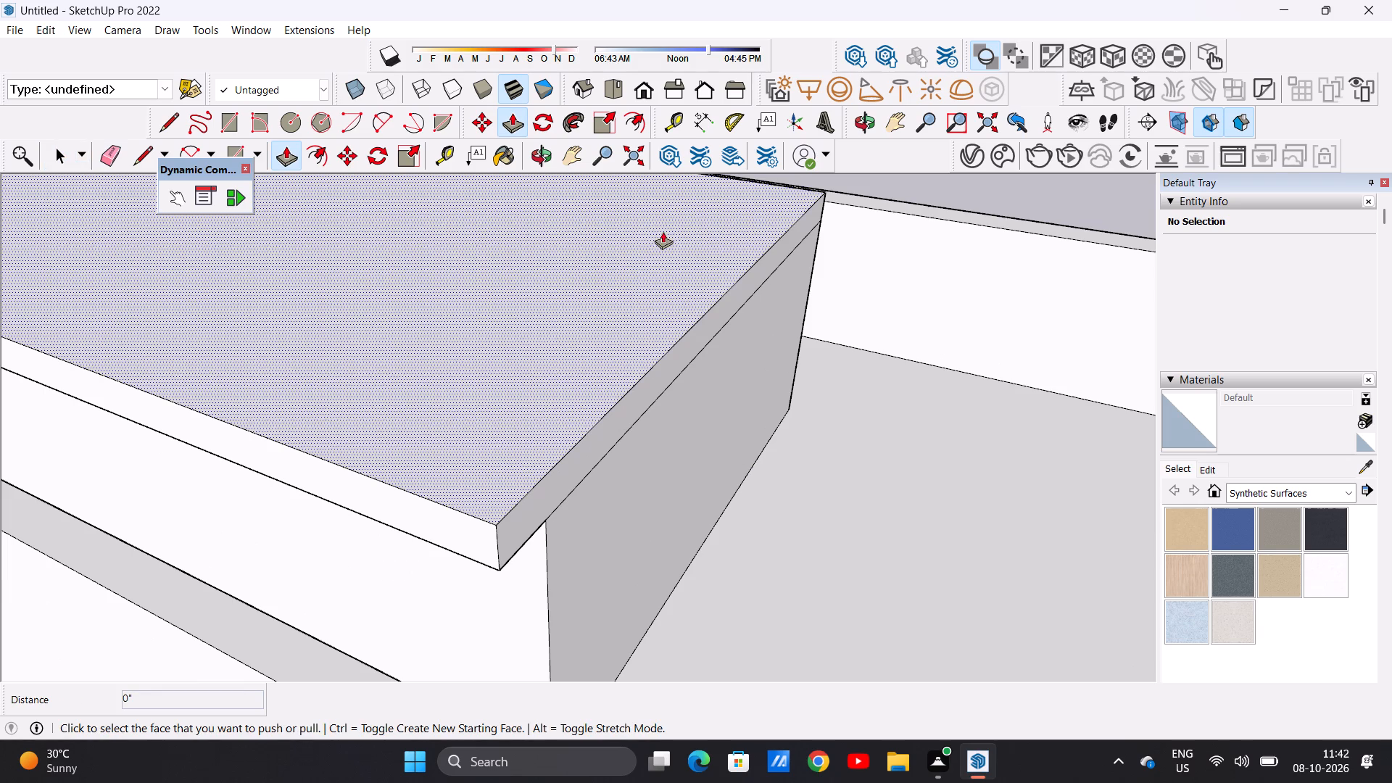
left_click(577, 460)
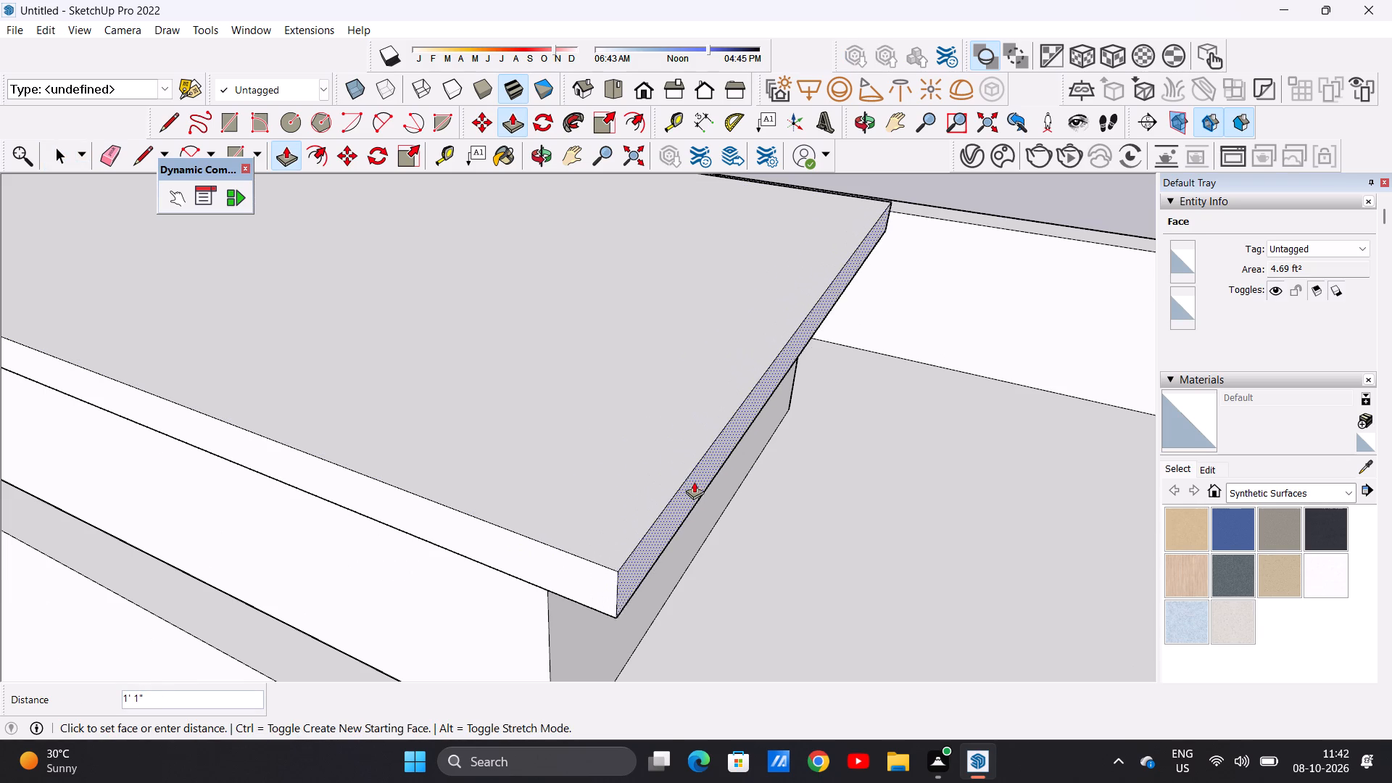
left_click(676, 476)
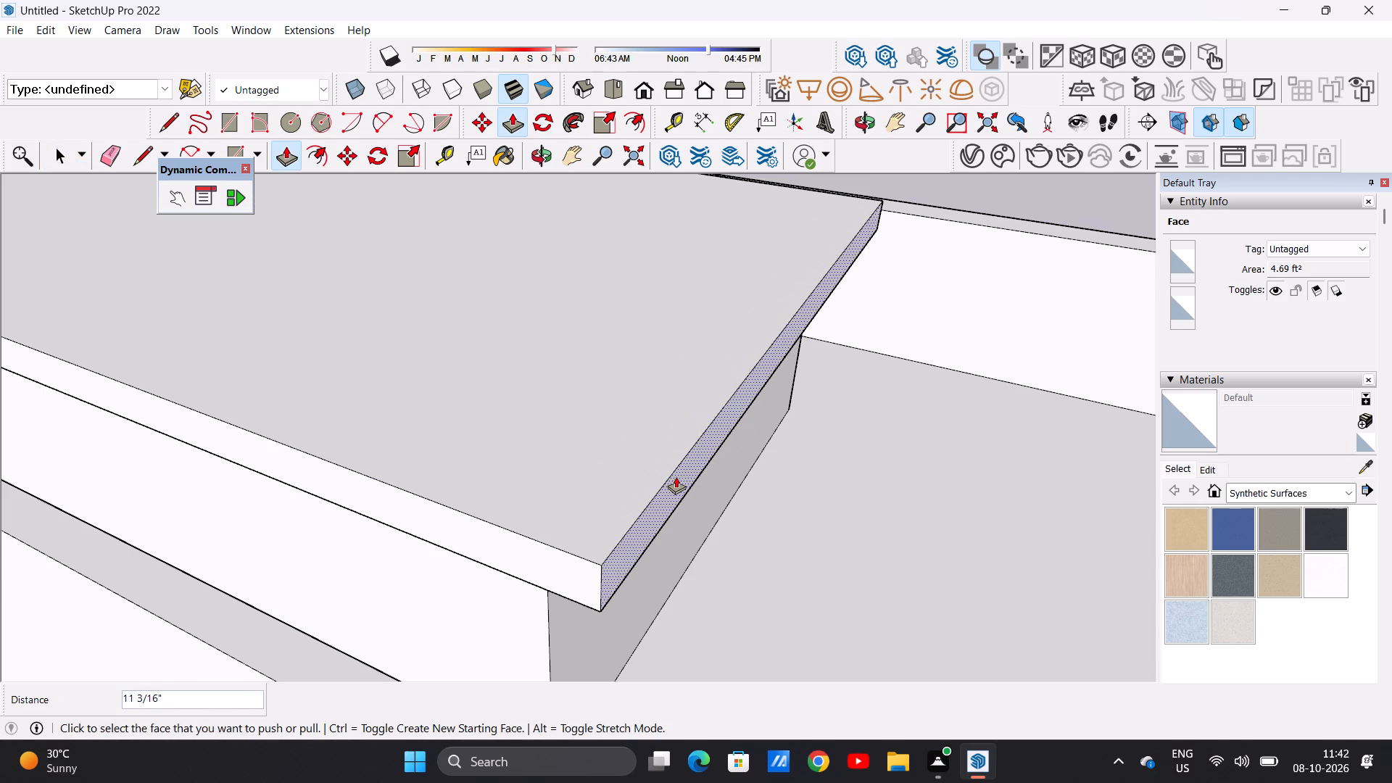
key("space")
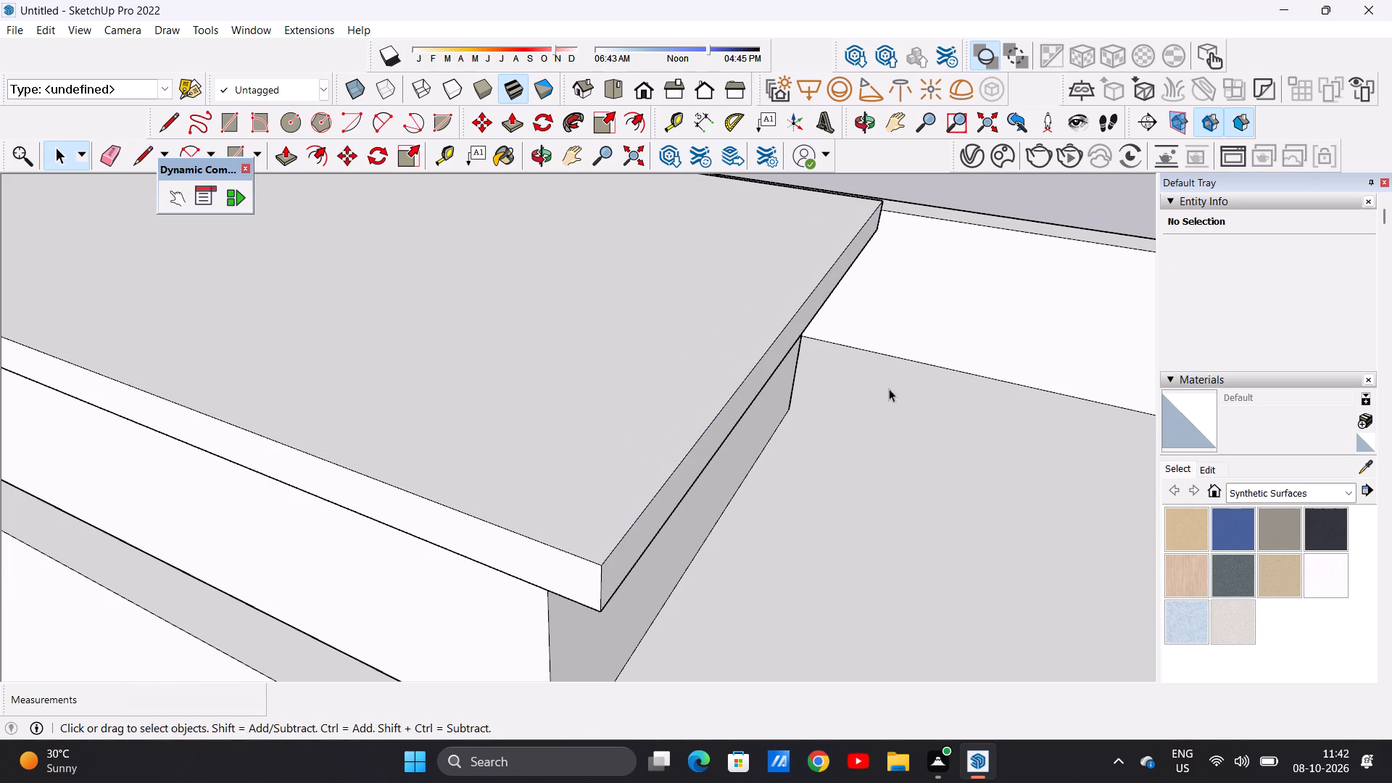
Push/Pull the back face of the roof block's top band outward toward the rear parapet to form a rear overhang.
middle_click_drag(889, 389, 871, 390)
middle_click_drag(863, 390, 363, 359)
scroll(478, 390, "down", 2)
scroll(516, 447, "up", 1)
scroll(523, 460, "down", 1)
scroll(526, 463, "up", 1)
scroll(526, 463, "down", 2)
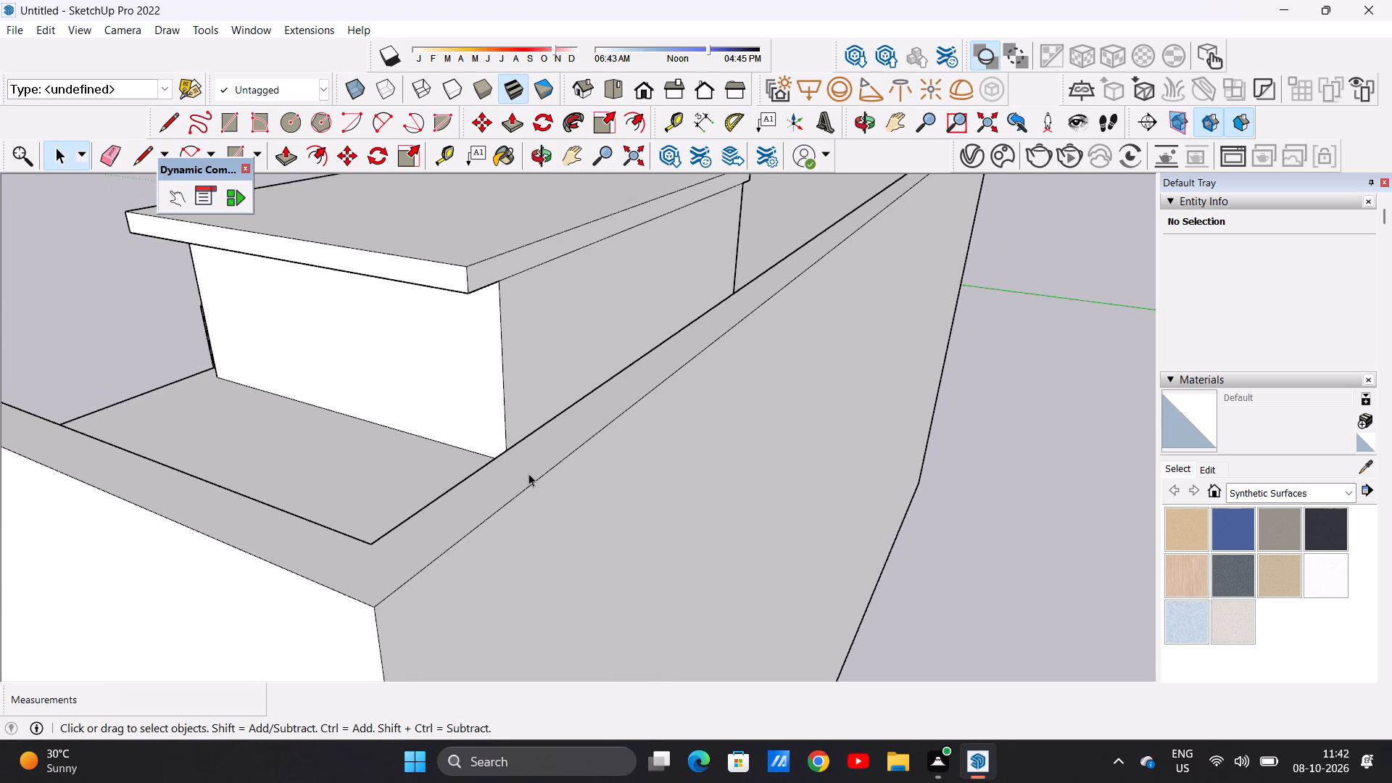
scroll(529, 476, "up", 1)
scroll(529, 492, "down", 1)
scroll(529, 499, "down", 4, "ctrl")
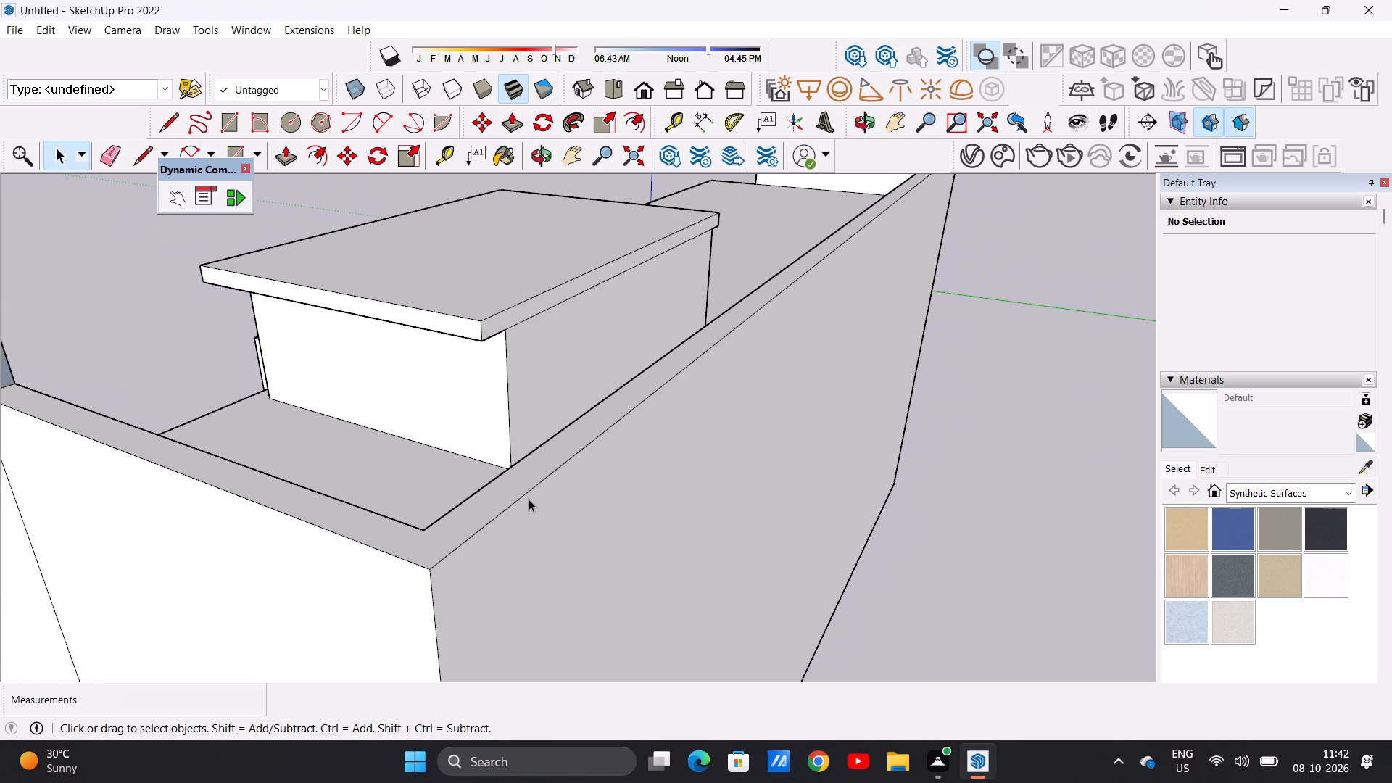
scroll(517, 270, "up", 5)
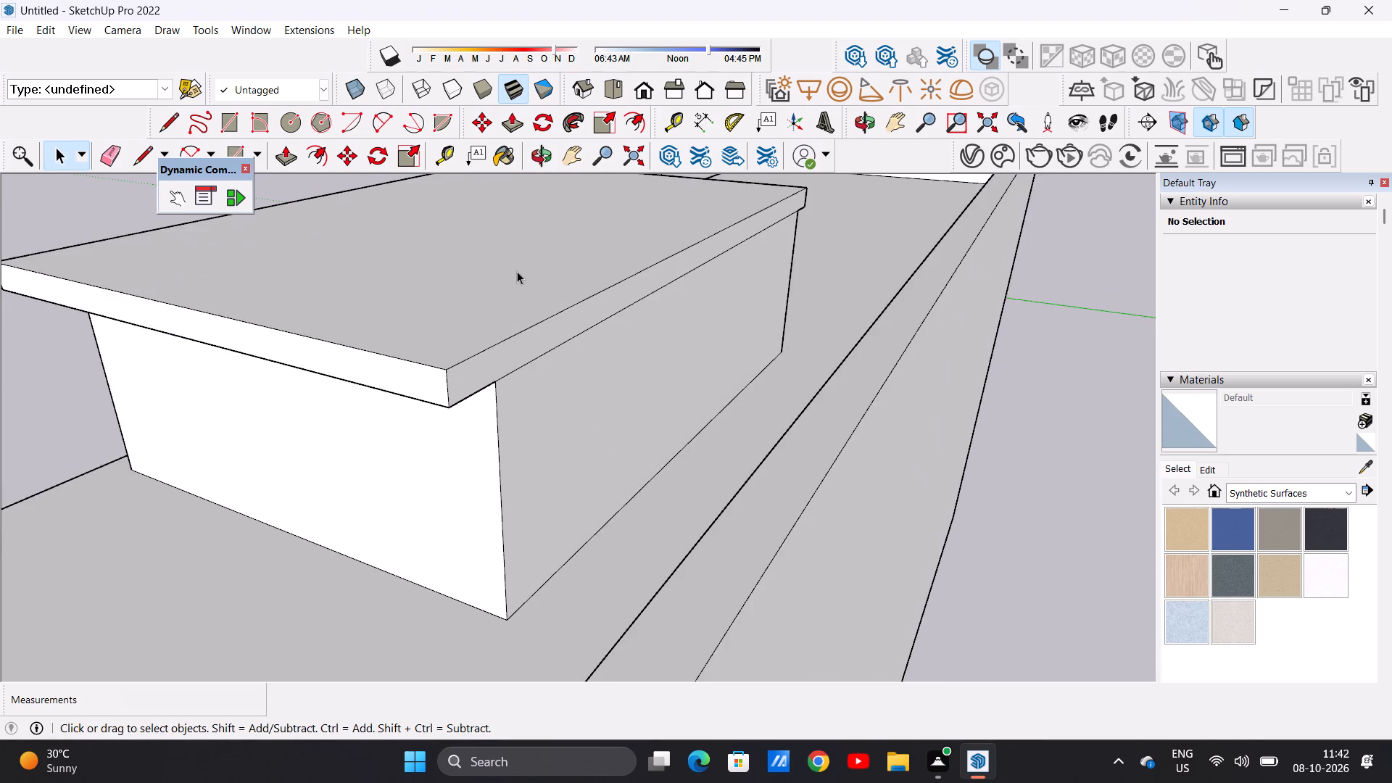
scroll(516, 273, "up", 4)
key("p")
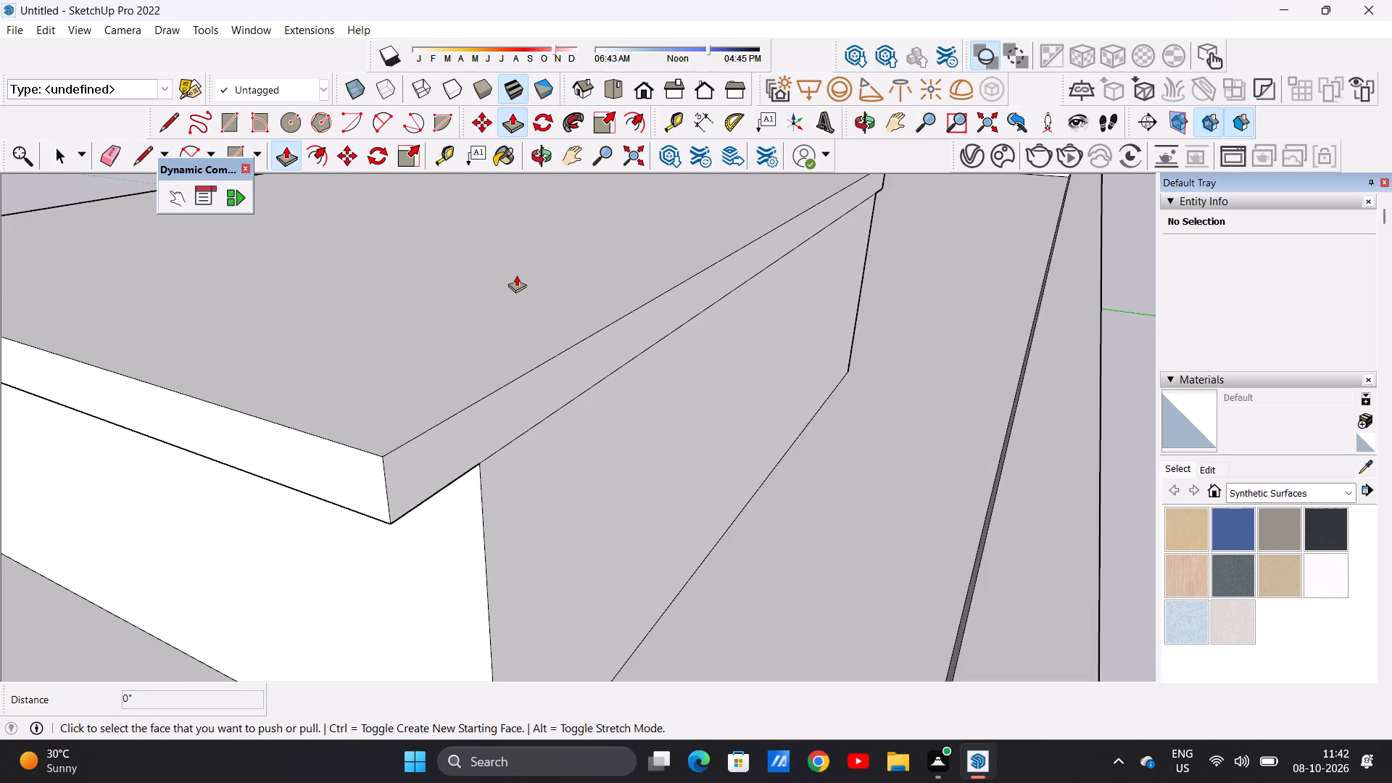
left_click(456, 439)
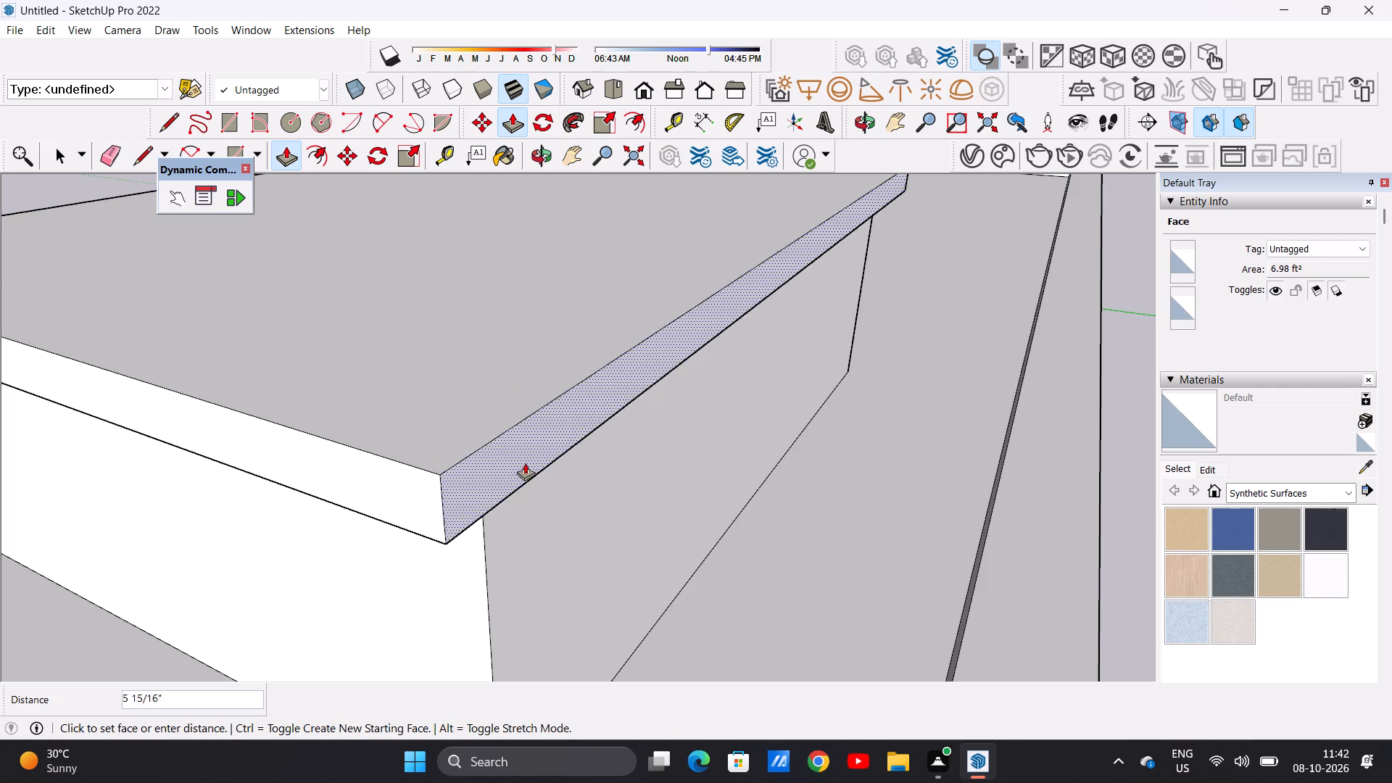
left_click(552, 467)
key("space")
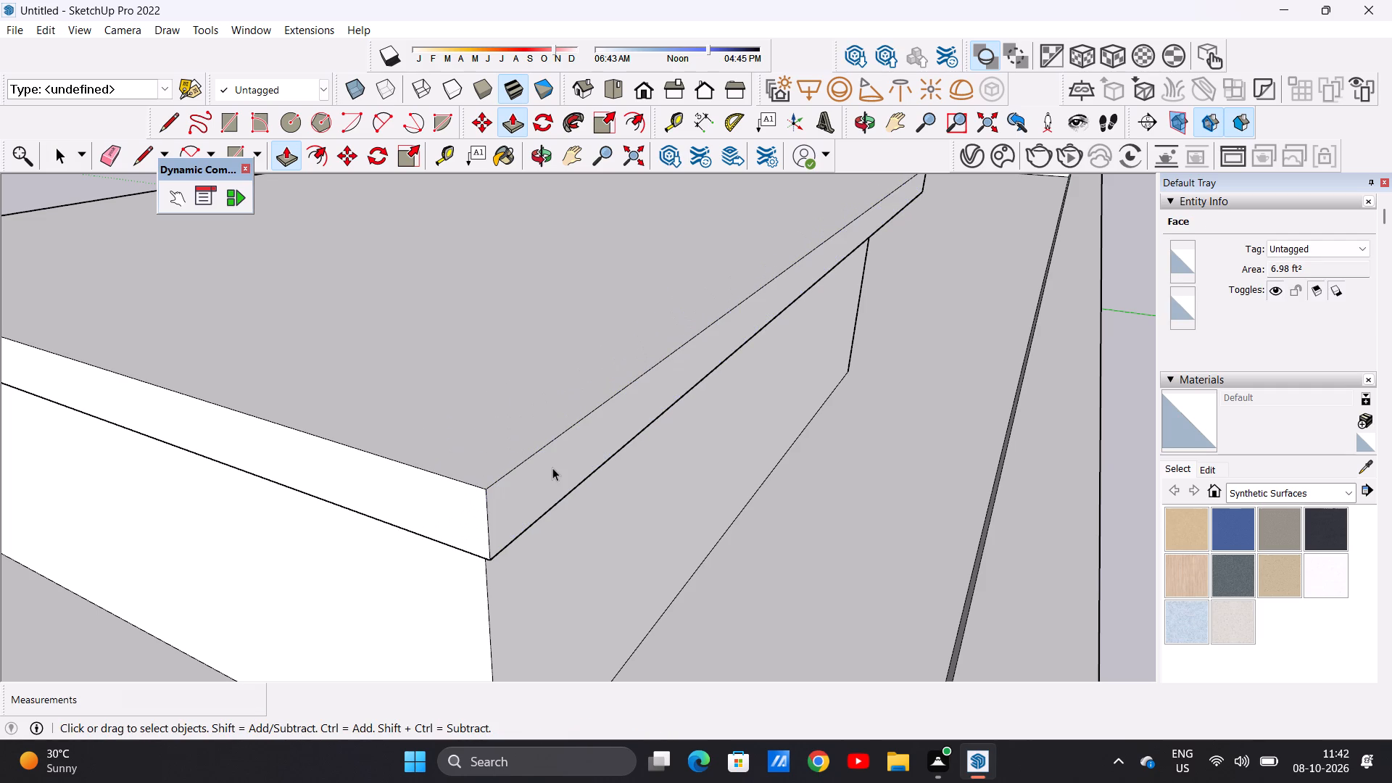
Examine the whole house and the roof block's overhanging cap from the terrace-side front corner.
middle_click_drag(212, 462, 374, 449)
middle_click_drag(422, 442, 716, 384)
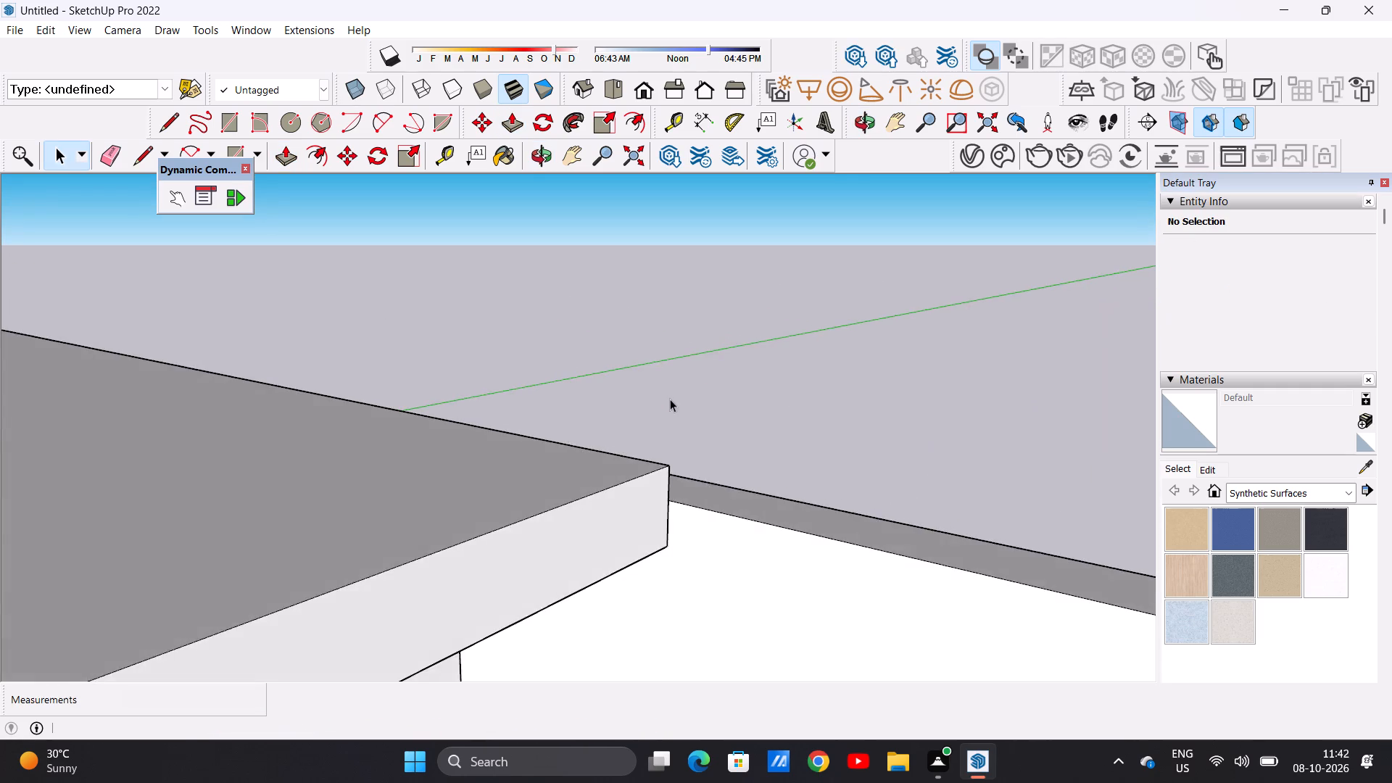
scroll(693, 409, "down", 8)
scroll(690, 431, "up", 1)
scroll(683, 419, "down", 9)
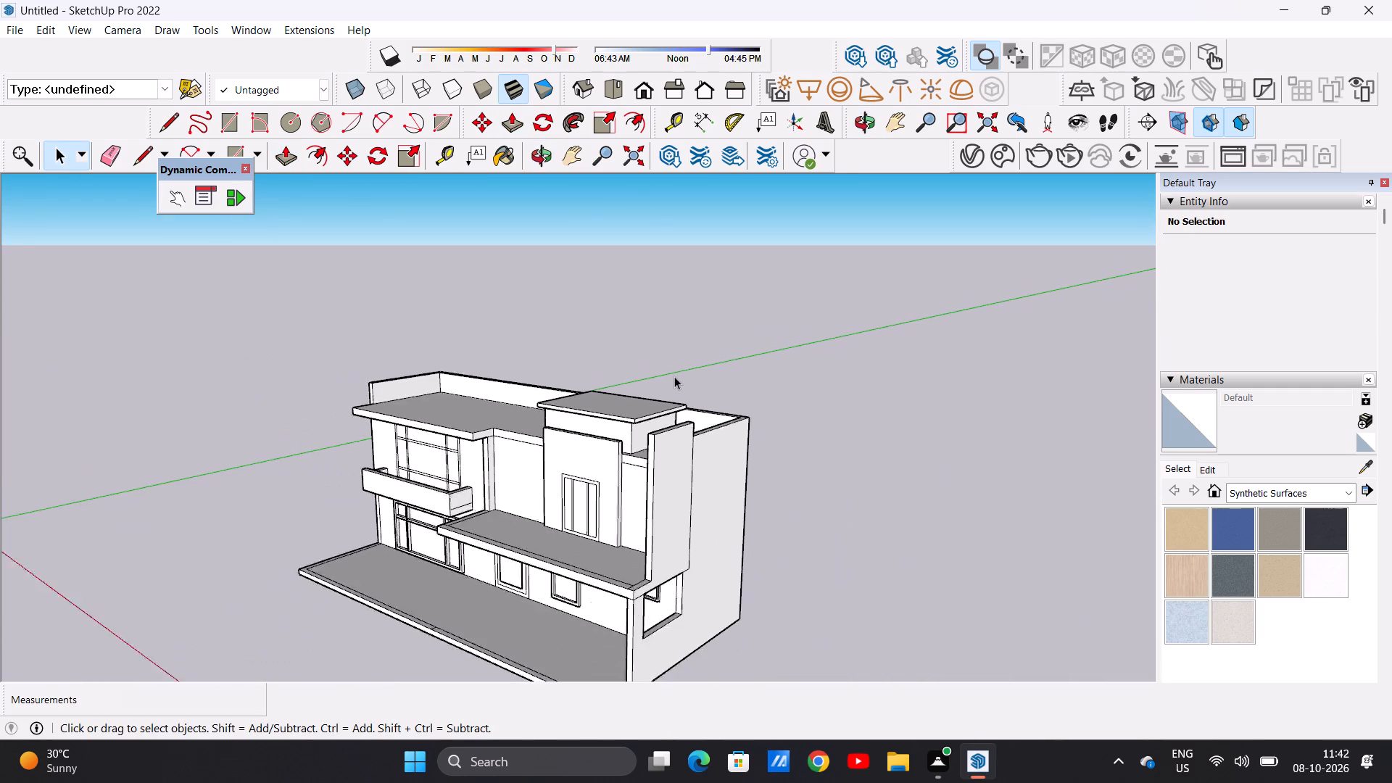
scroll(674, 376, "down", 2)
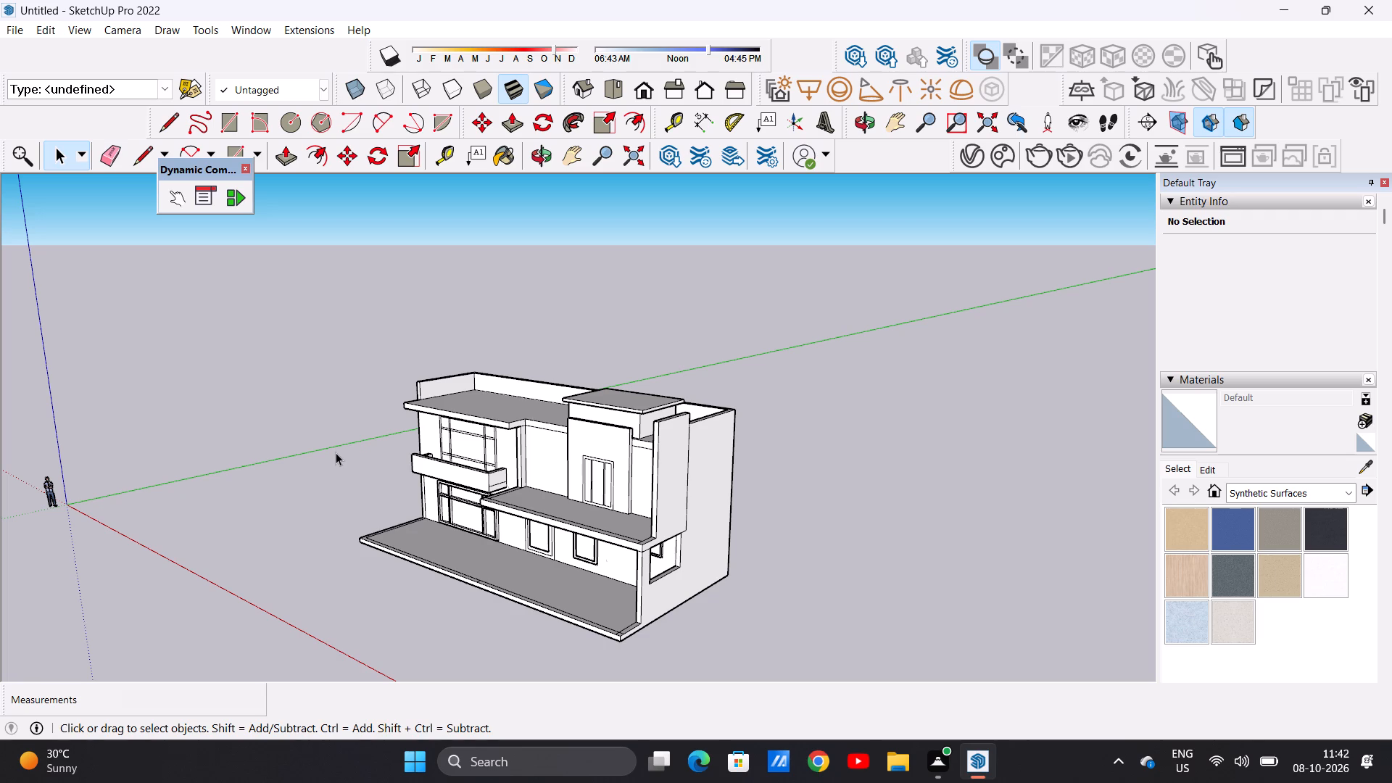
Examine the house's front facade from straight on, from below and from slightly above, including the roof block's overhanging cap.
middle_click_drag(447, 411, 598, 377)
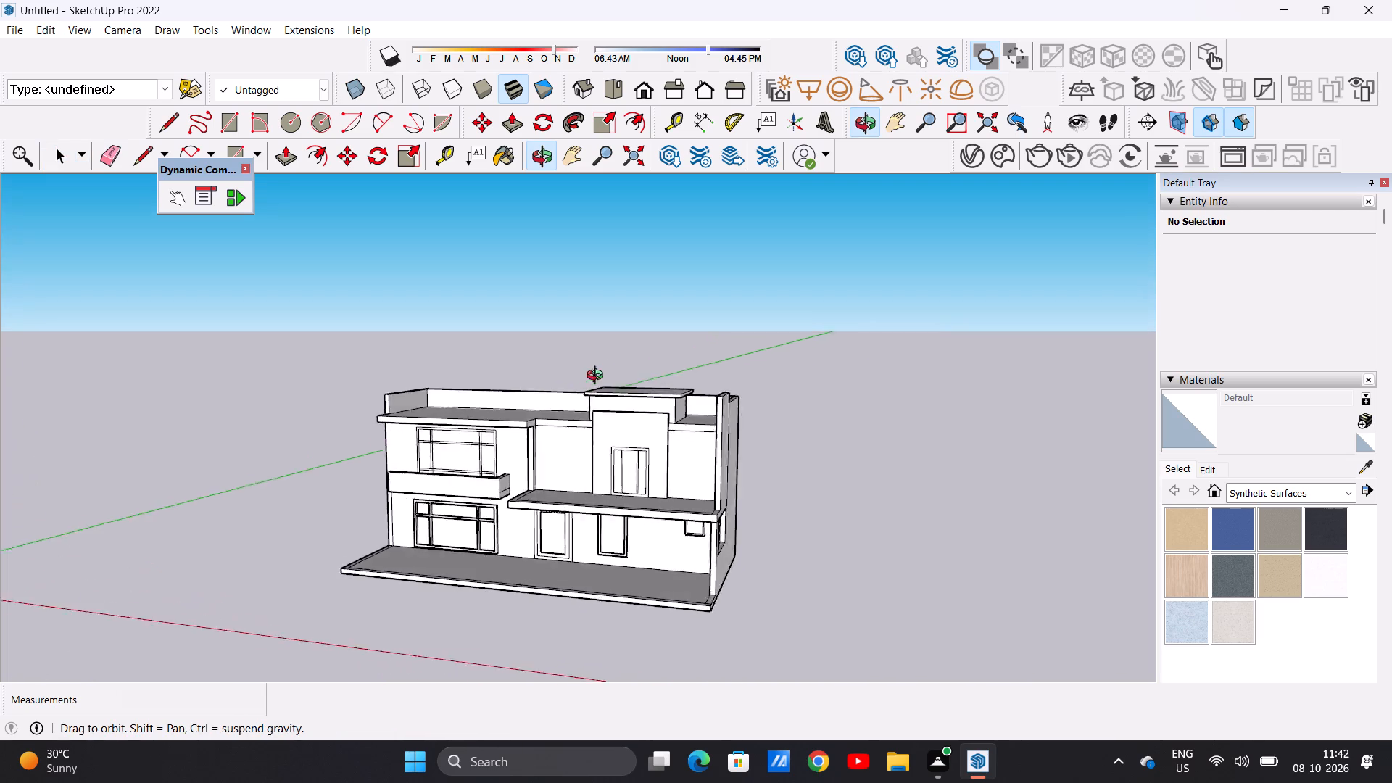
middle_click_drag(598, 377, 683, 370)
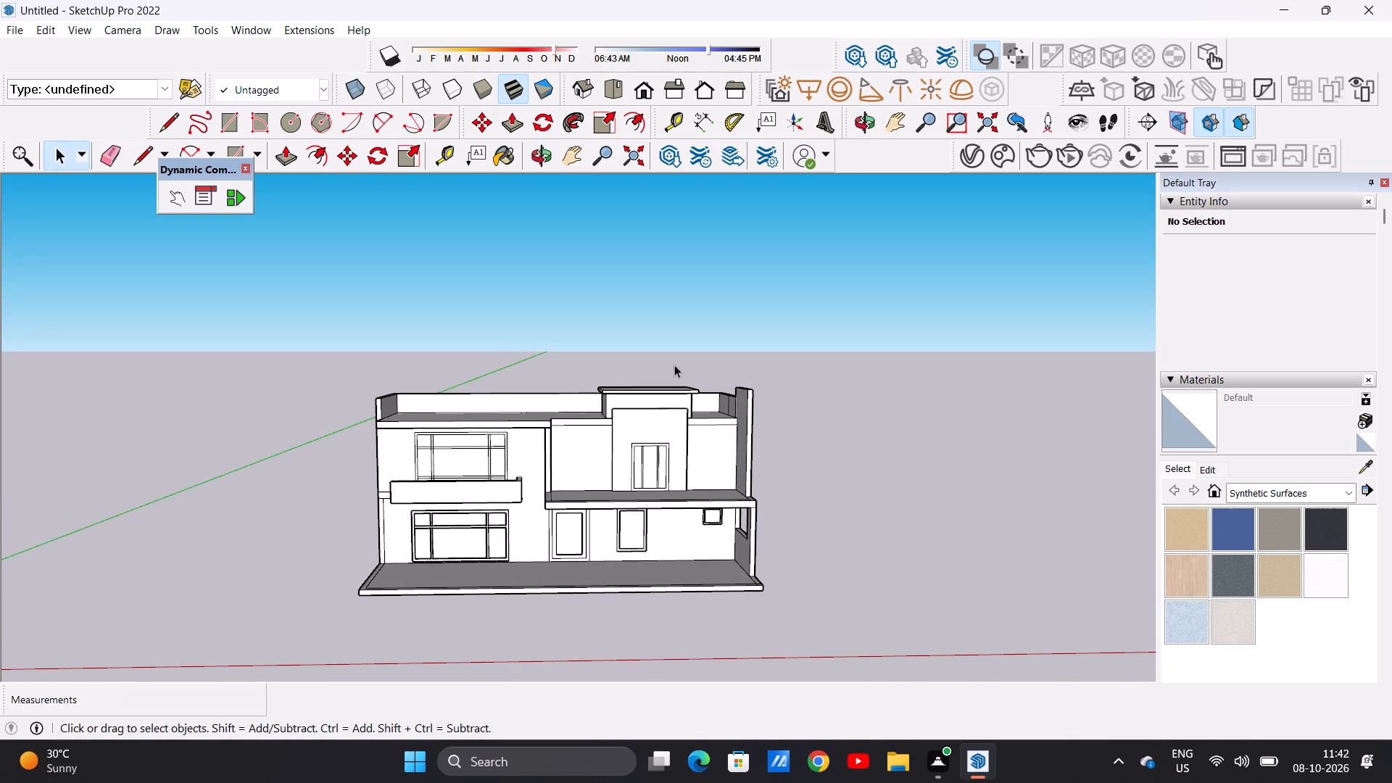
scroll(515, 434, "up", 7)
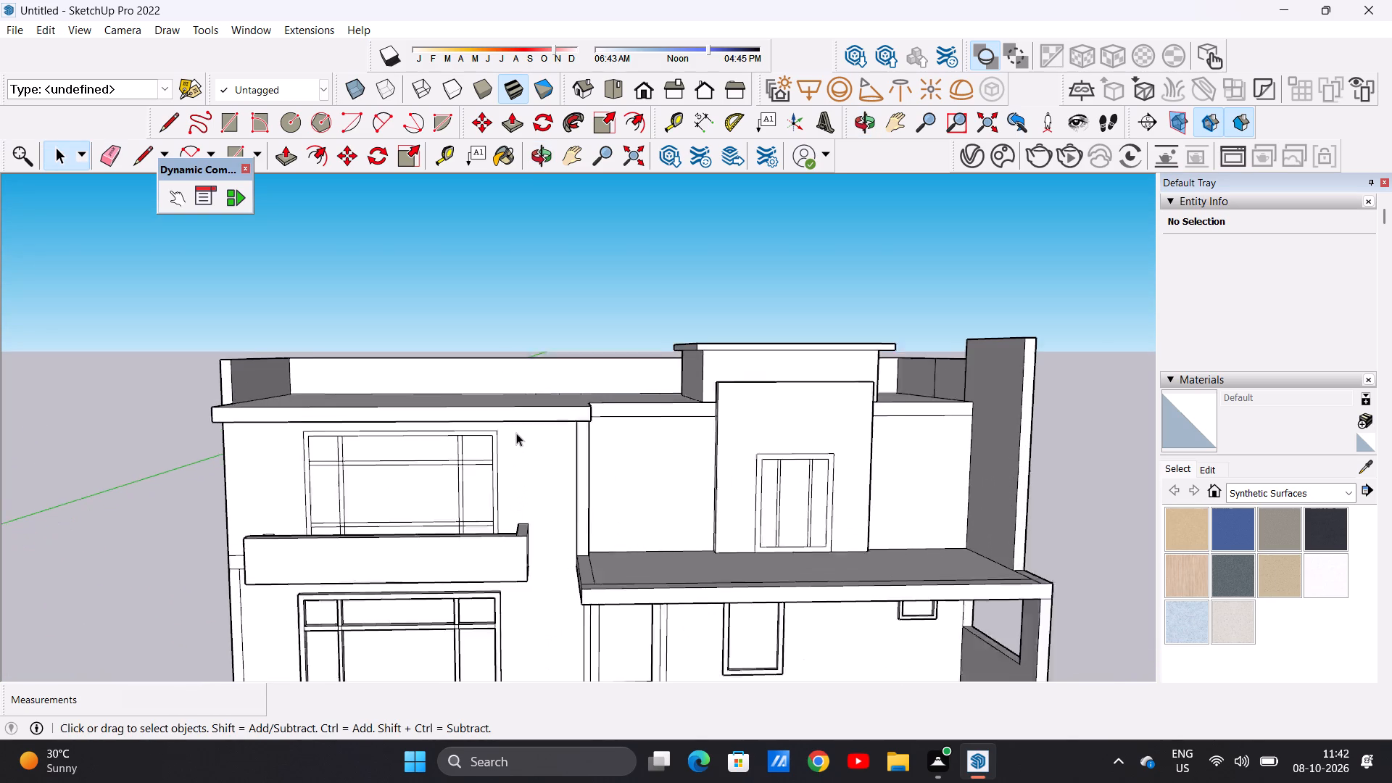
scroll(516, 433, "up", 1)
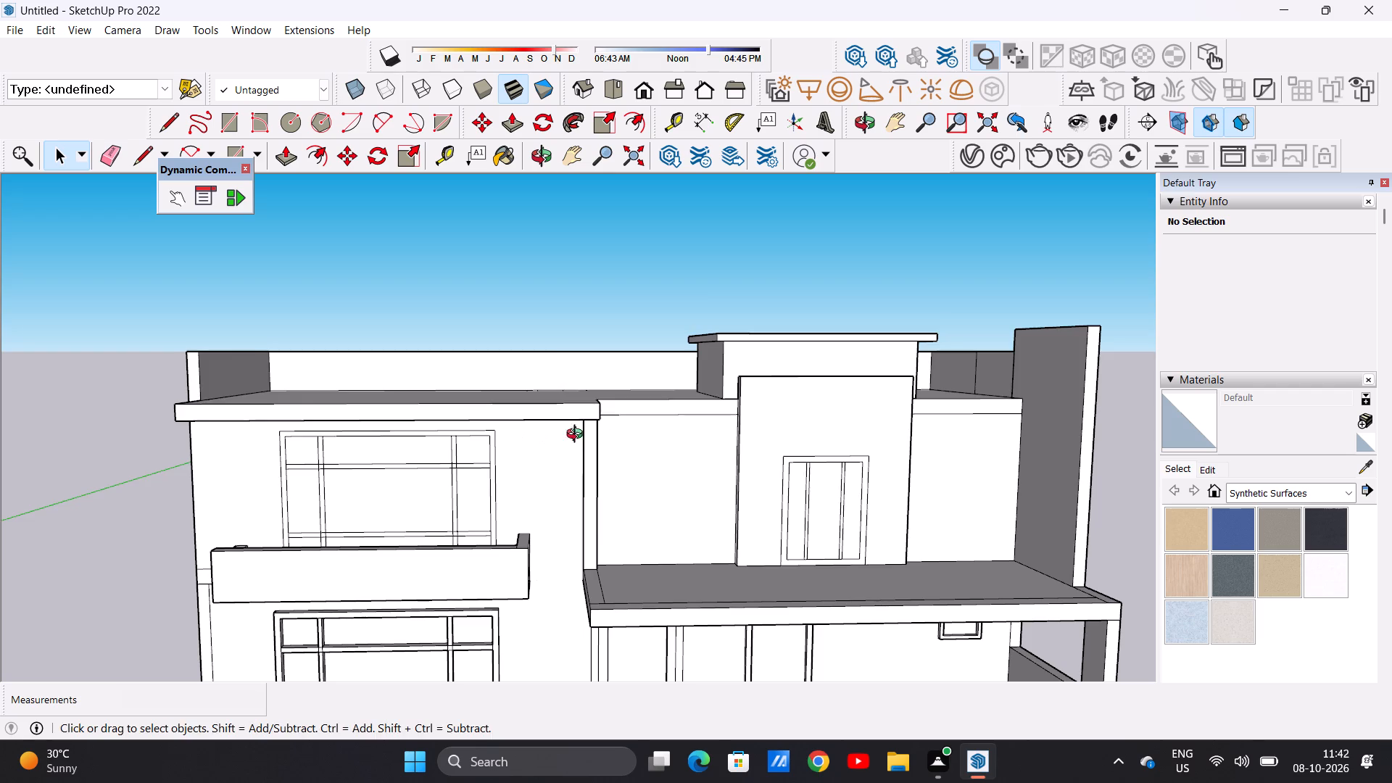
middle_click(578, 436)
middle_click_drag(576, 430, 573, 415)
middle_click_drag(570, 403, 565, 386)
middle_click_drag(564, 381, 555, 345)
middle_click_drag(604, 500, 566, 343)
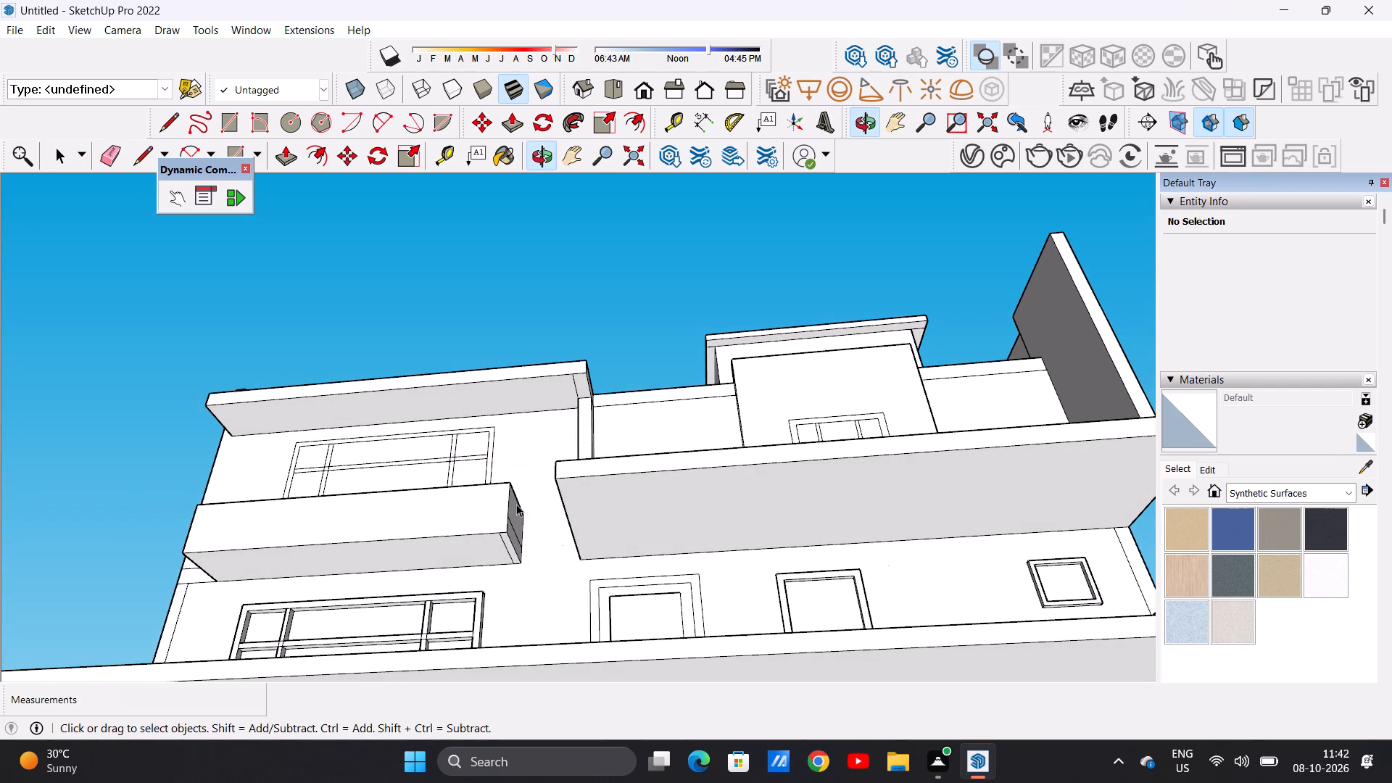
middle_click_drag(563, 391, 529, 647)
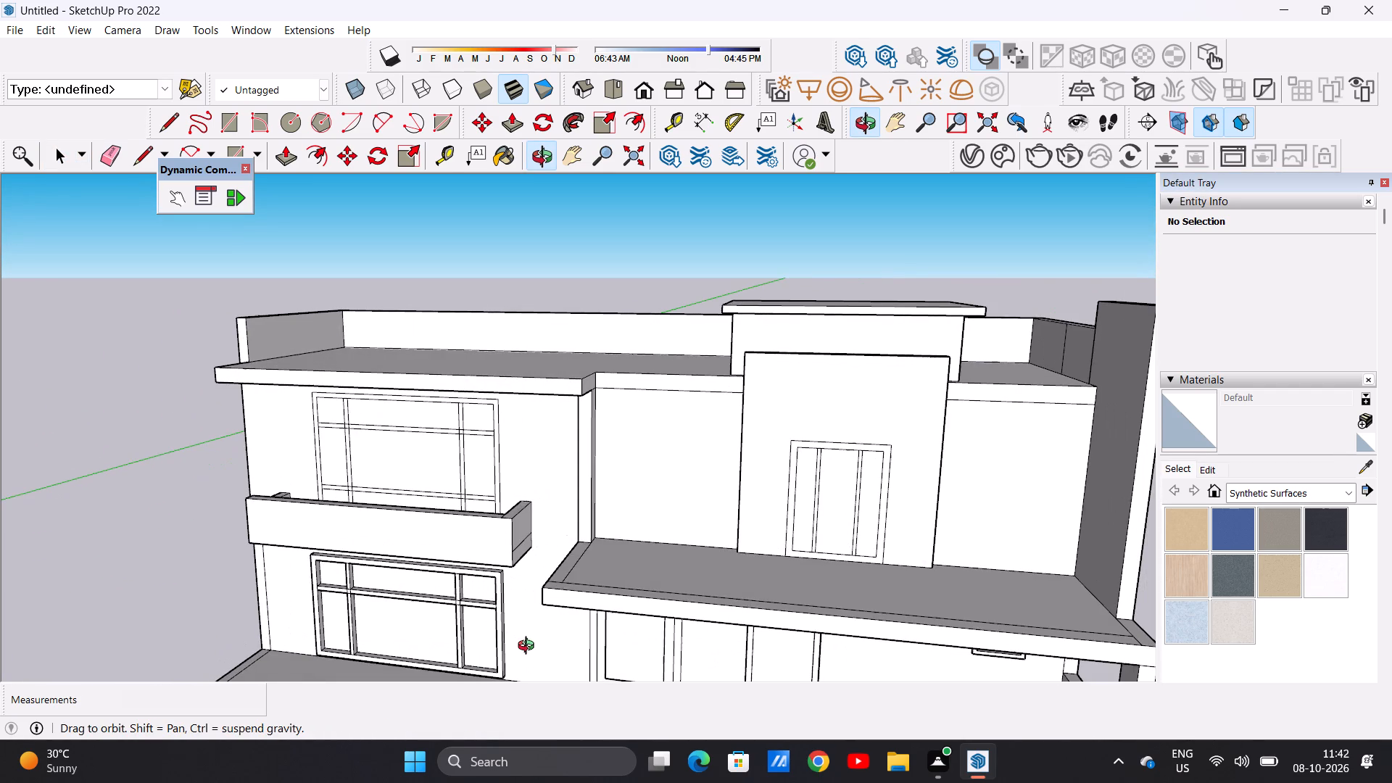
middle_click_drag(529, 647, 530, 647)
scroll(634, 349, "up", 1)
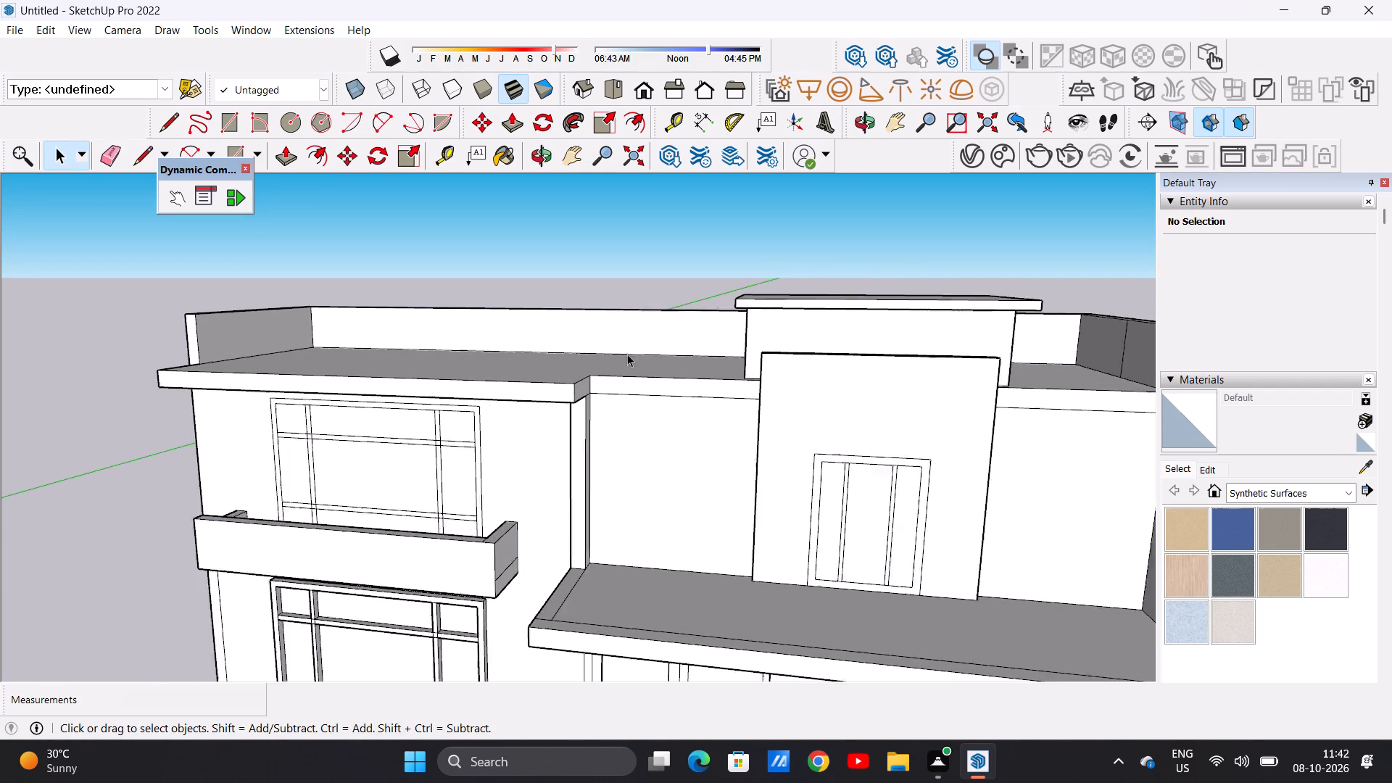
scroll(627, 354, "up", 1)
scroll(625, 355, "down", 1)
scroll(624, 356, "up", 2)
scroll(624, 373, "down", 1)
scroll(617, 401, "up", 4)
scroll(677, 386, "down", 1)
scroll(681, 389, "up", 1)
scroll(681, 389, "down", 4)
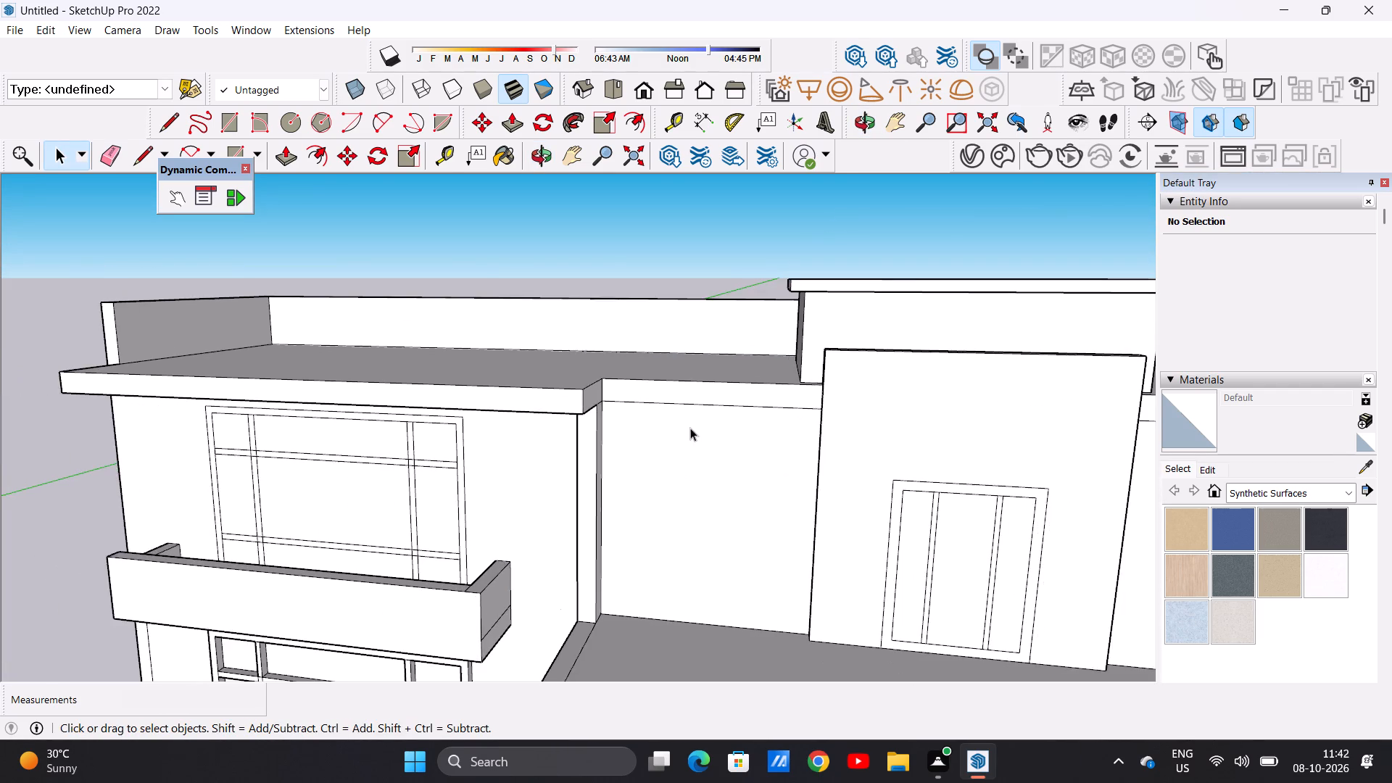
scroll(712, 439, "down", 8)
scroll(717, 424, "up", 1)
scroll(717, 424, "down", 3)
middle_click_drag(662, 600, 666, 593)
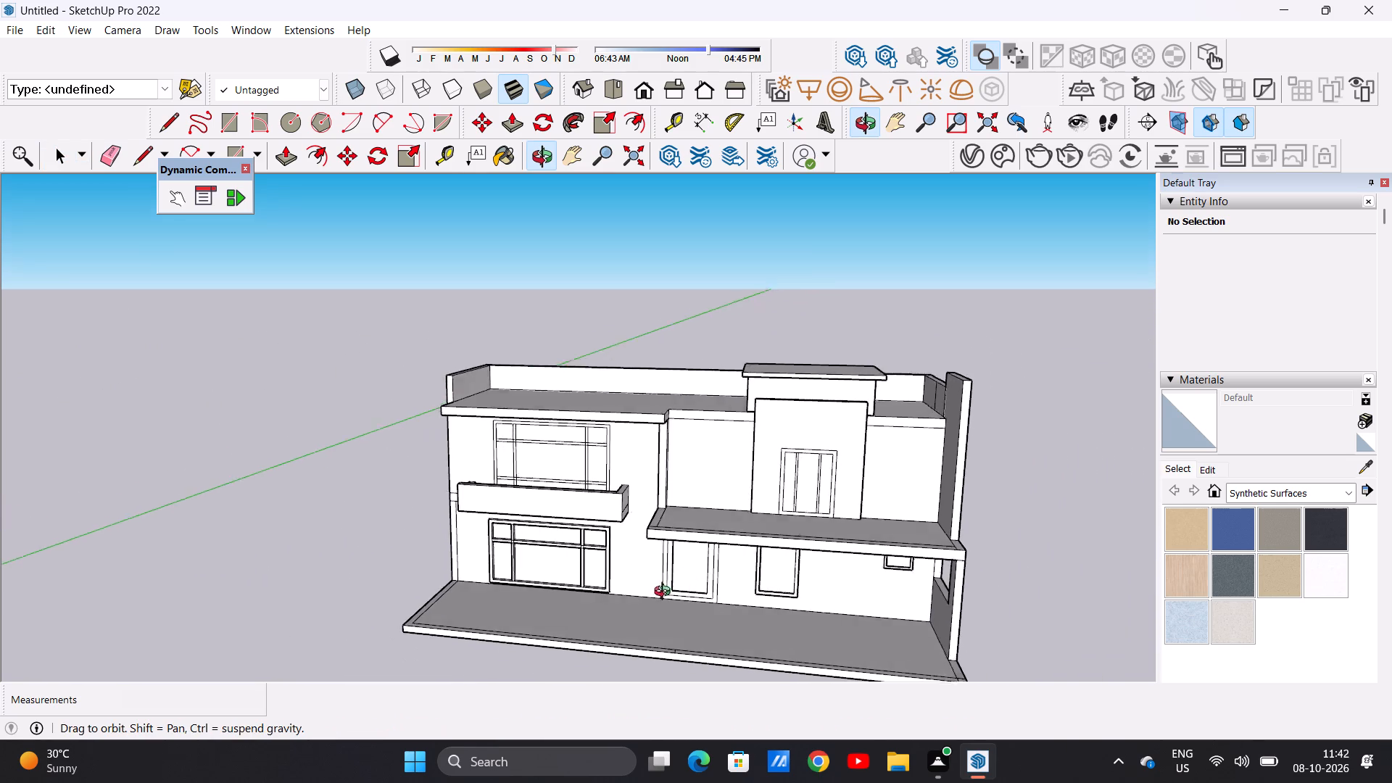
middle_click_drag(666, 593, 711, 589)
middle_click_drag(711, 589, 719, 586)
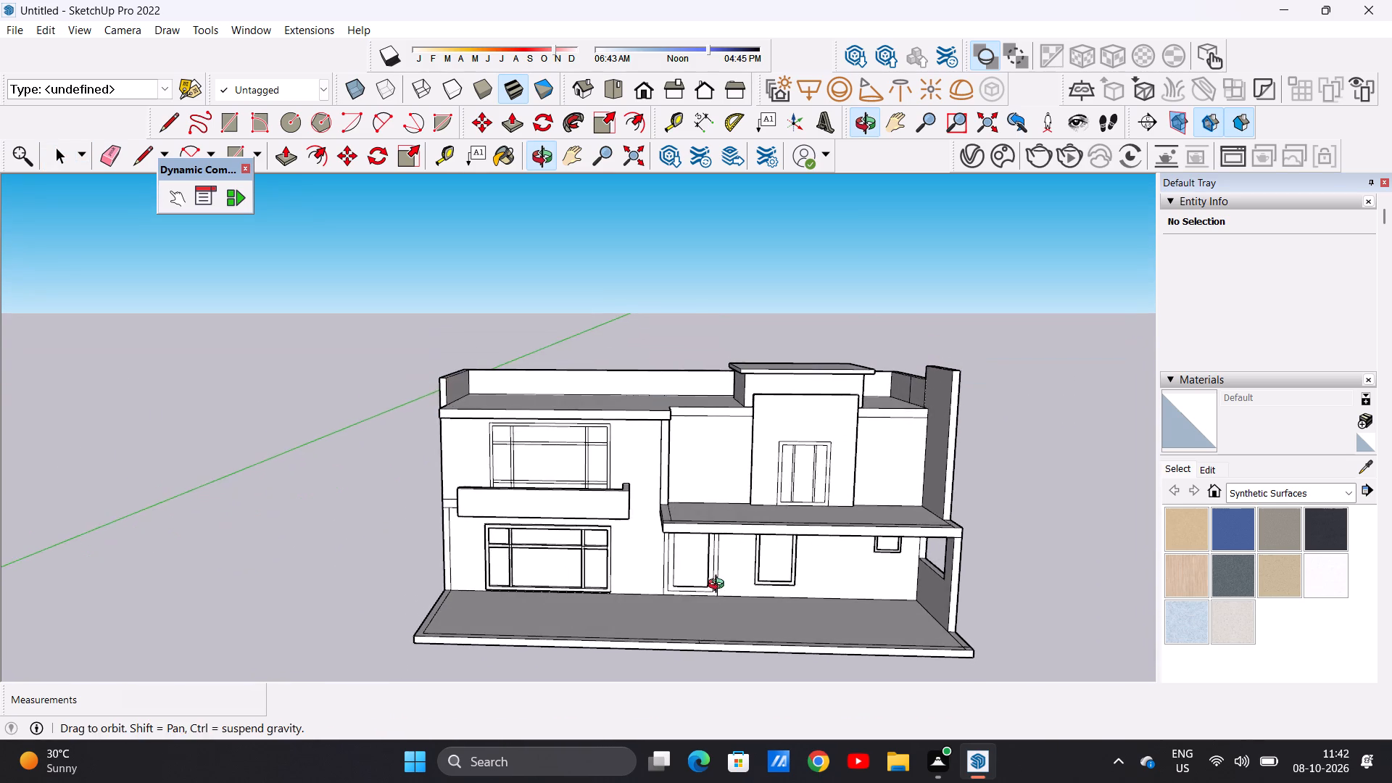
middle_click_drag(719, 586, 725, 554)
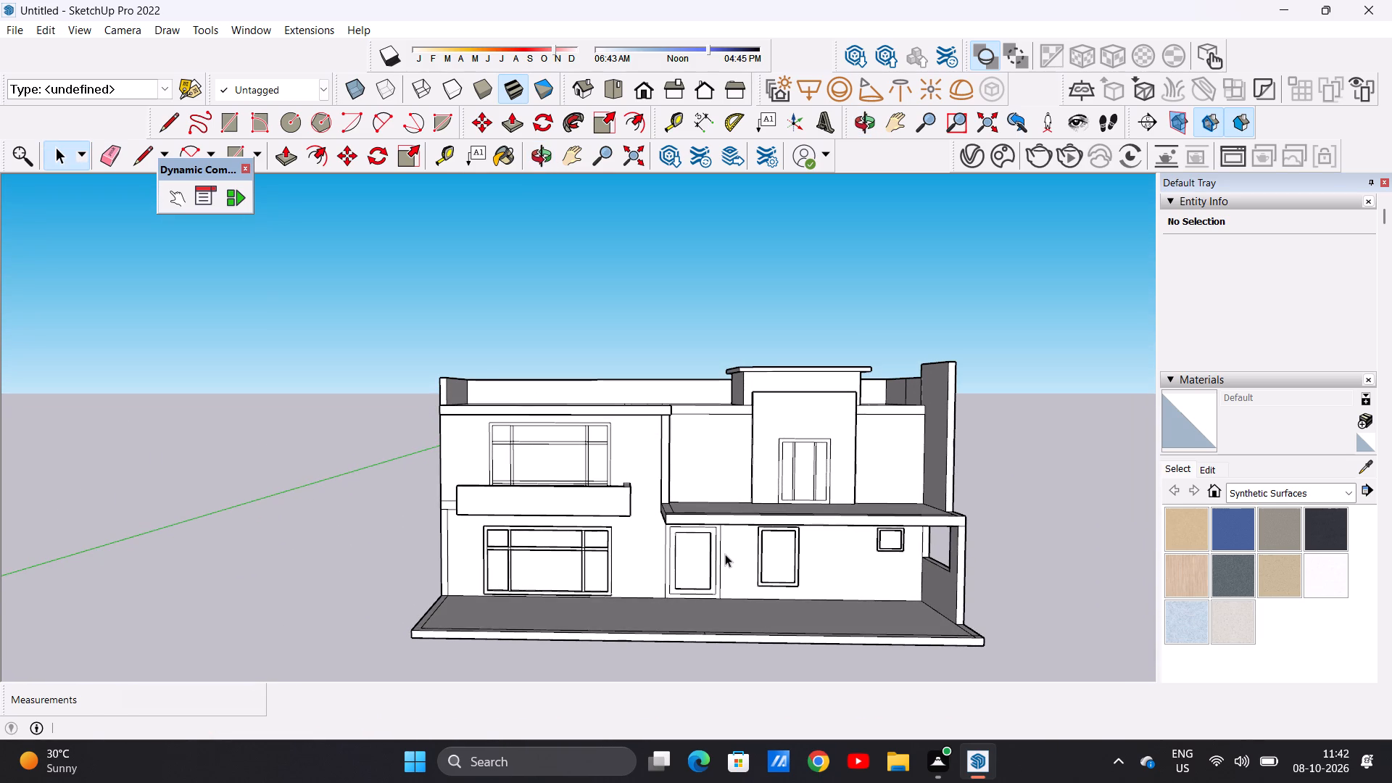
middle_click(718, 443)
middle_click(721, 442)
middle_click_drag(749, 444, 756, 445)
middle_click(763, 445)
middle_click_drag(863, 465, 776, 489)
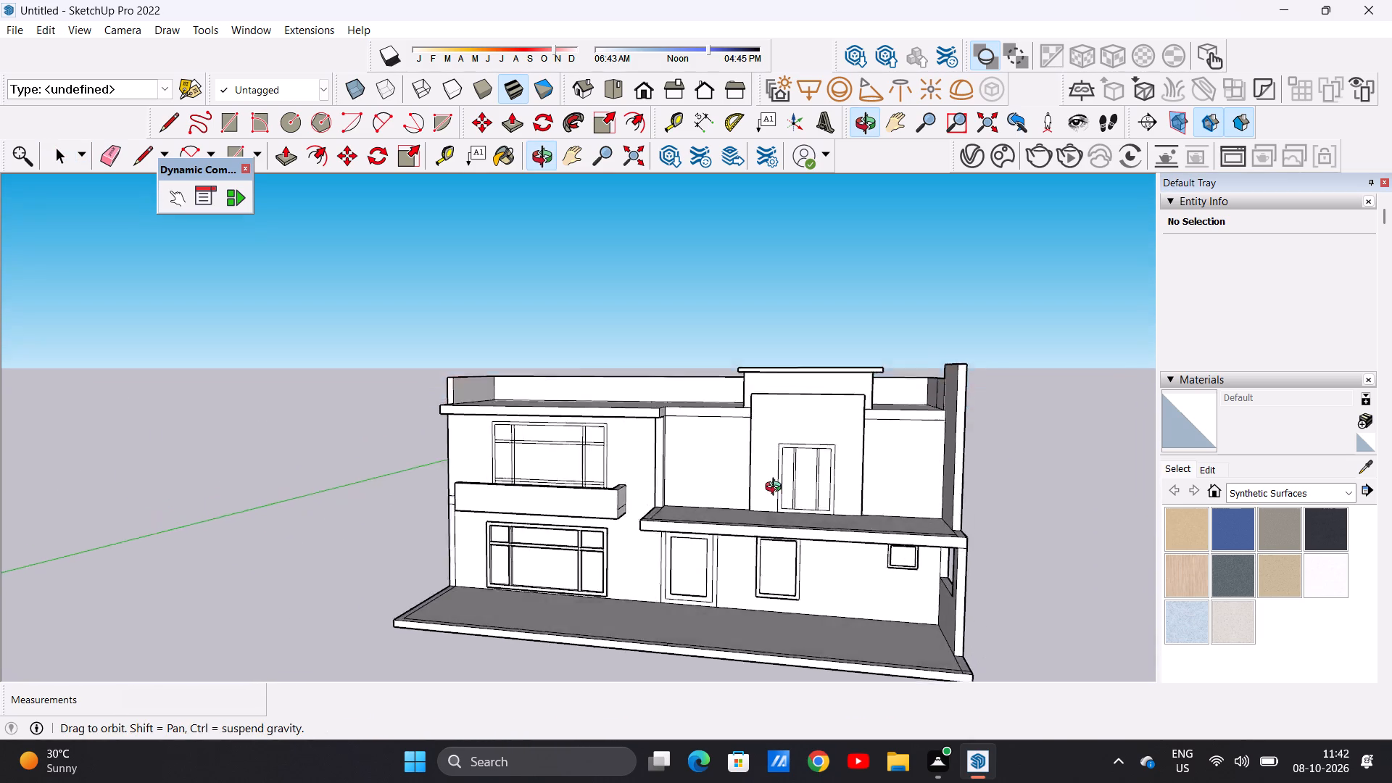
middle_click_drag(776, 489, 840, 470)
scroll(478, 418, "down", 3)
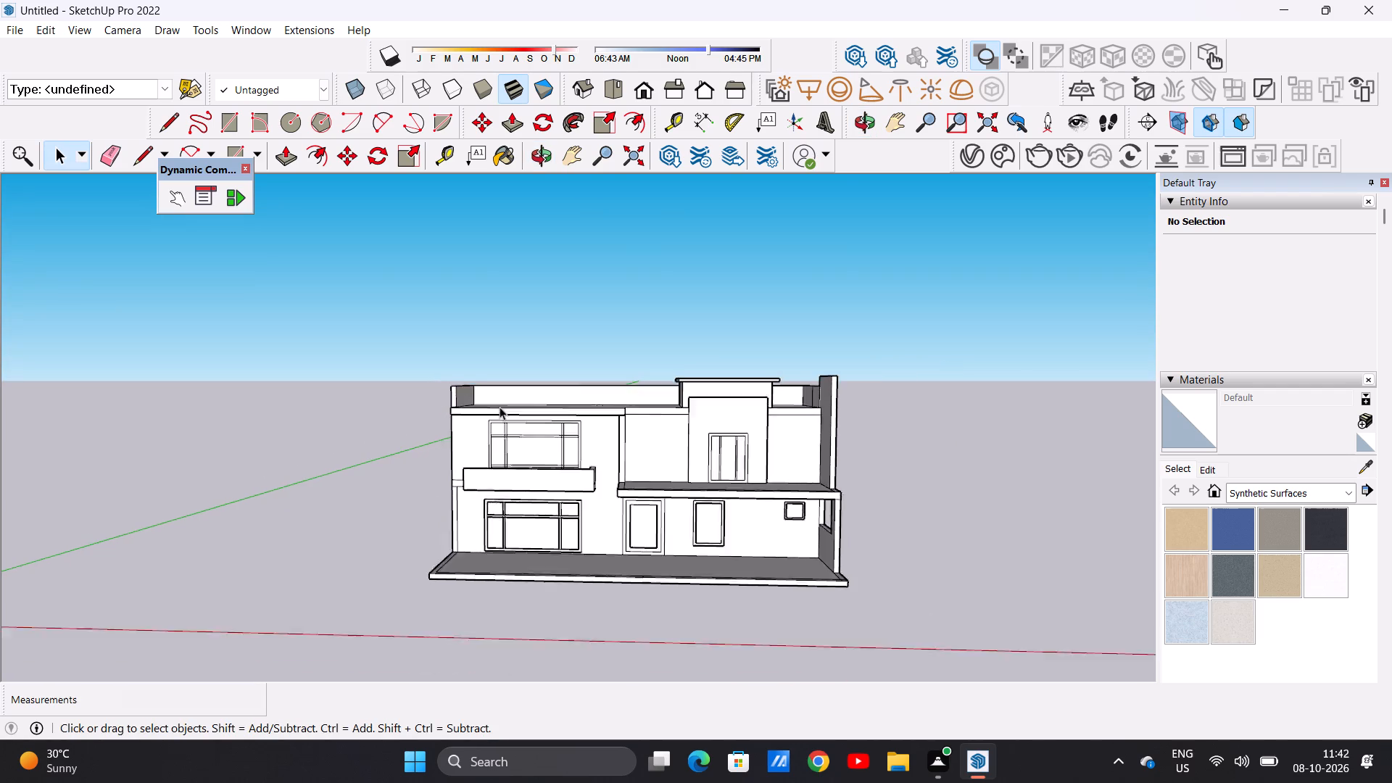
scroll(500, 407, "down", 4)
Examine the front ground slab and its border strip around the corner at the balcony end of the house.
middle_click_drag(477, 558, 570, 719)
scroll(607, 552, "up", 3)
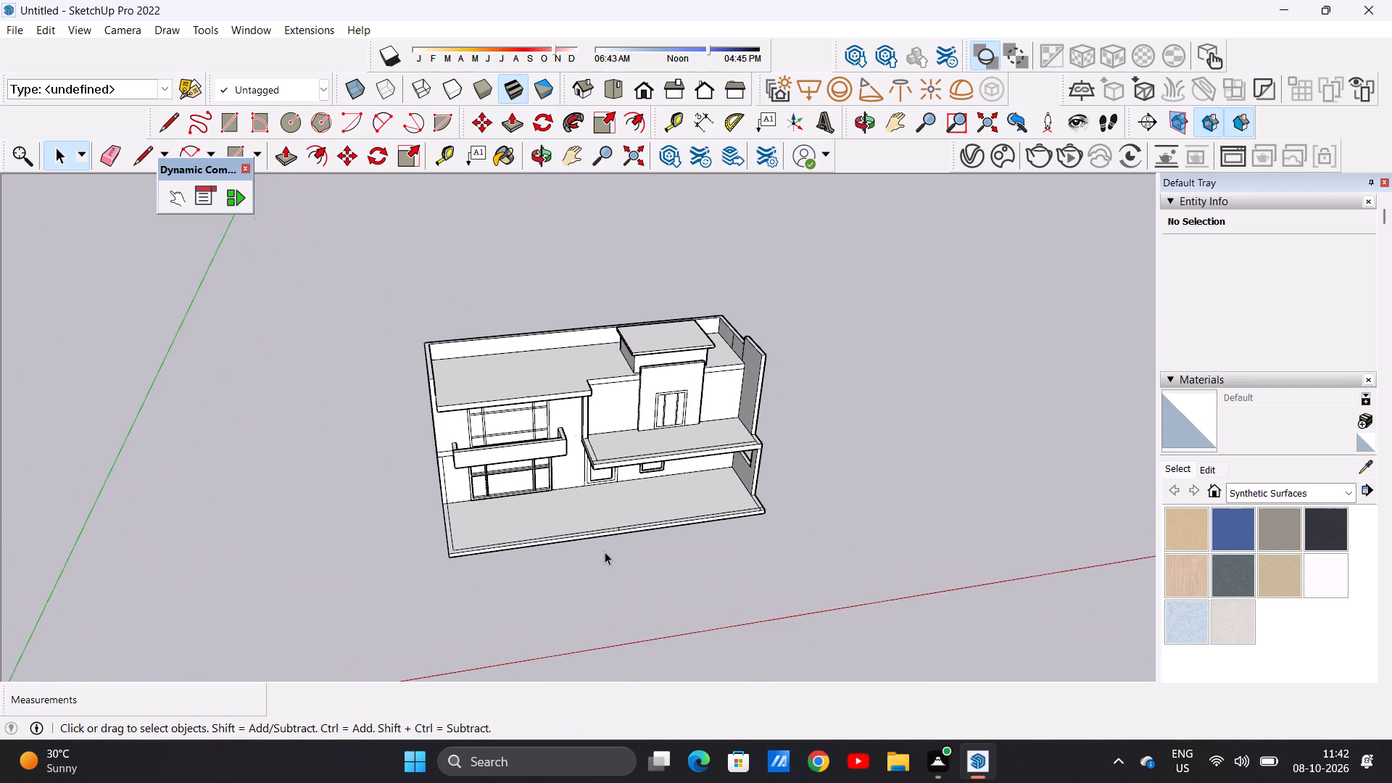
scroll(434, 513, "up", 8)
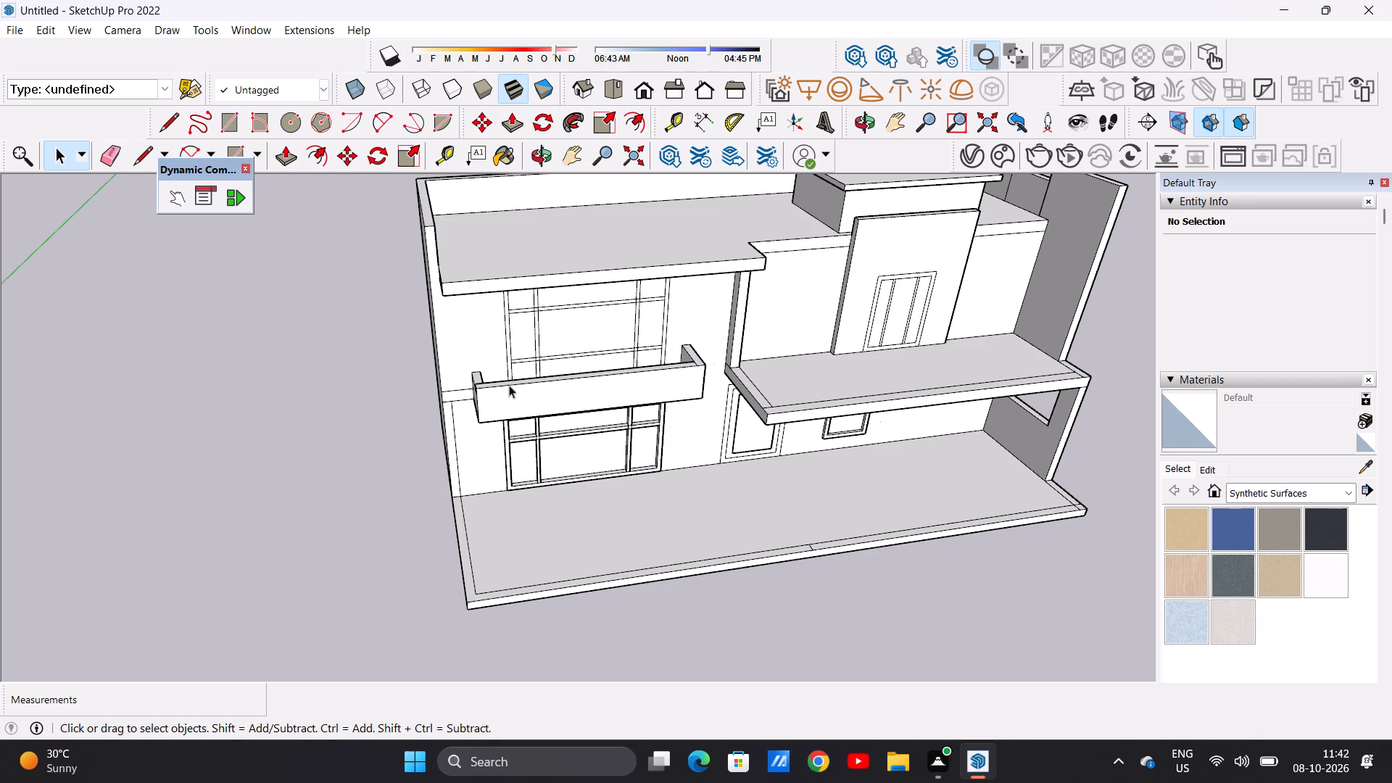
middle_click_drag(526, 379, 526, 357)
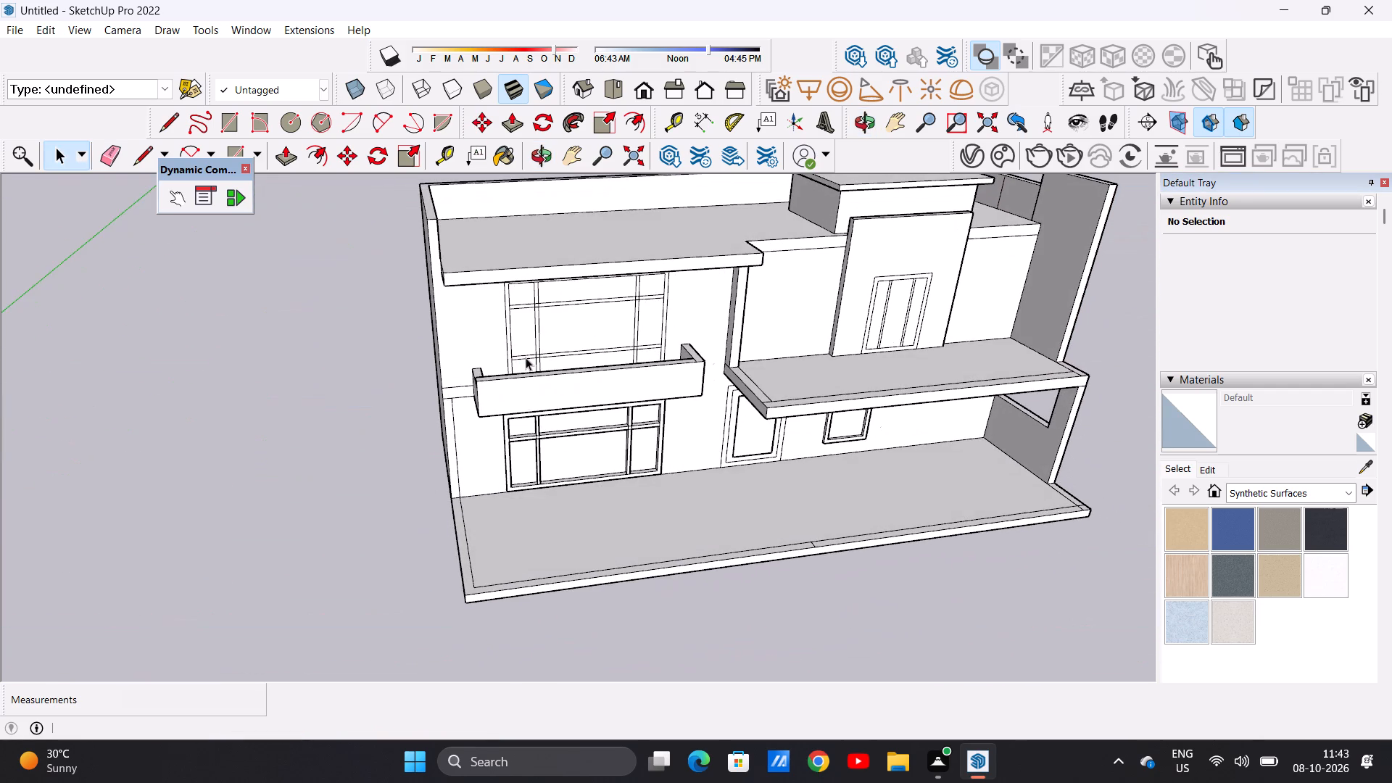
middle_click_drag(526, 357, 519, 355)
middle_click_drag(498, 312, 493, 303)
middle_click(493, 301)
scroll(439, 299, "up", 3)
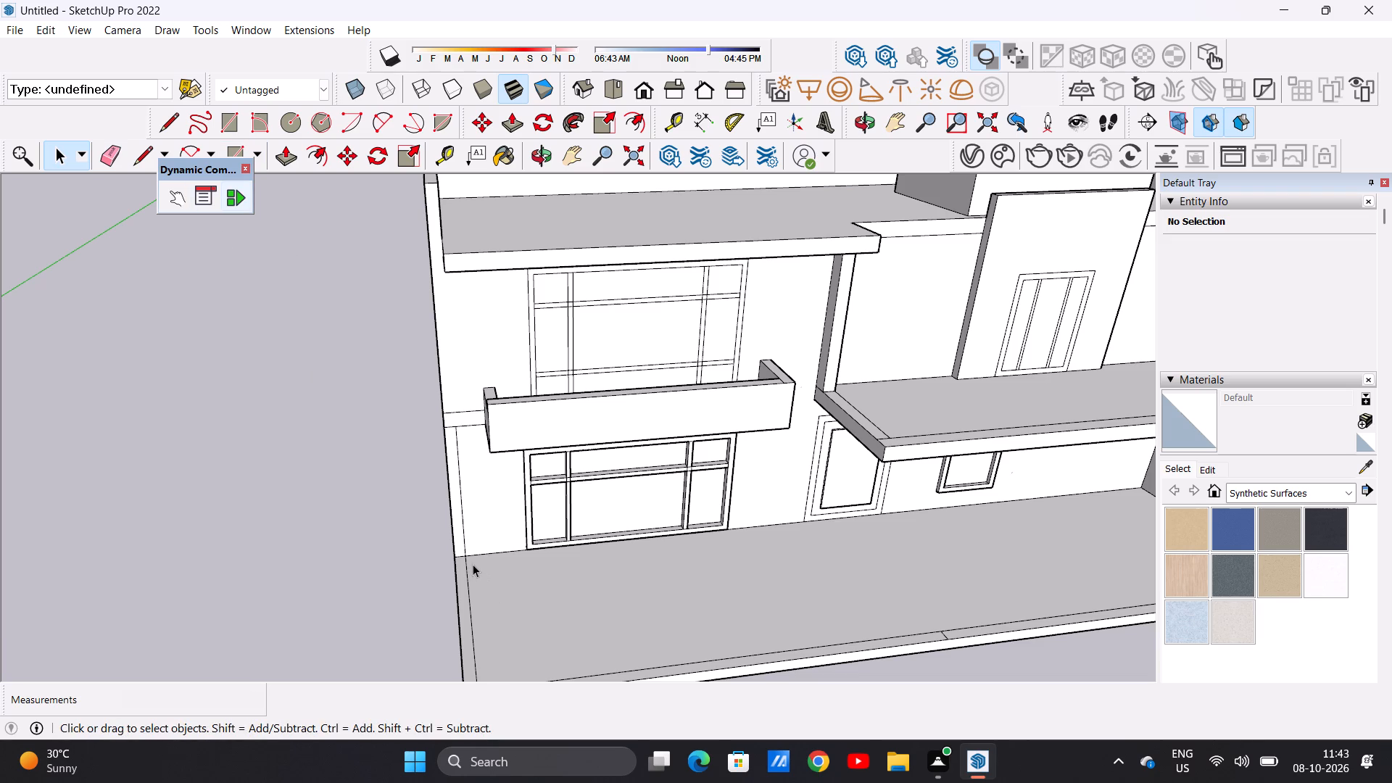
scroll(561, 447, "down", 7)
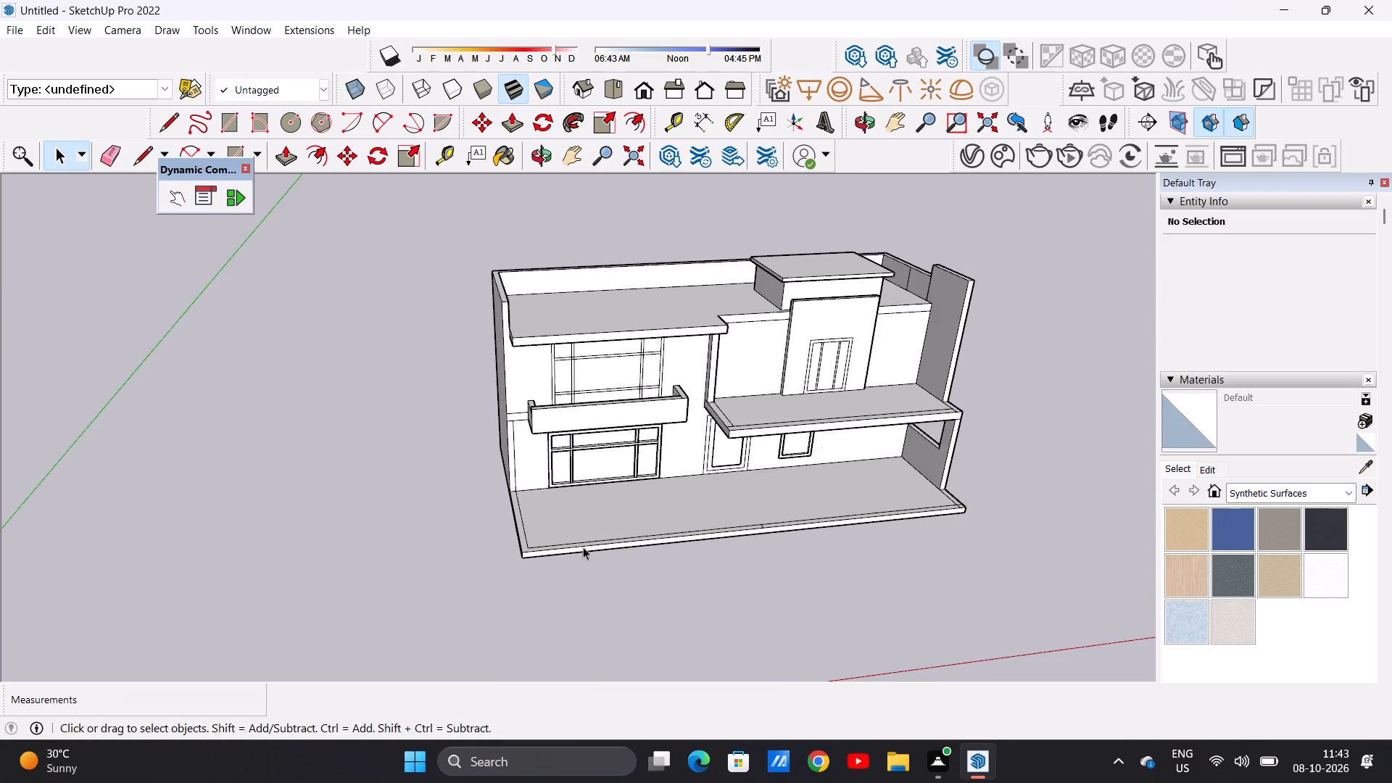
middle_click_drag(568, 549, 699, 556)
middle_click(699, 556)
scroll(540, 507, "up", 6)
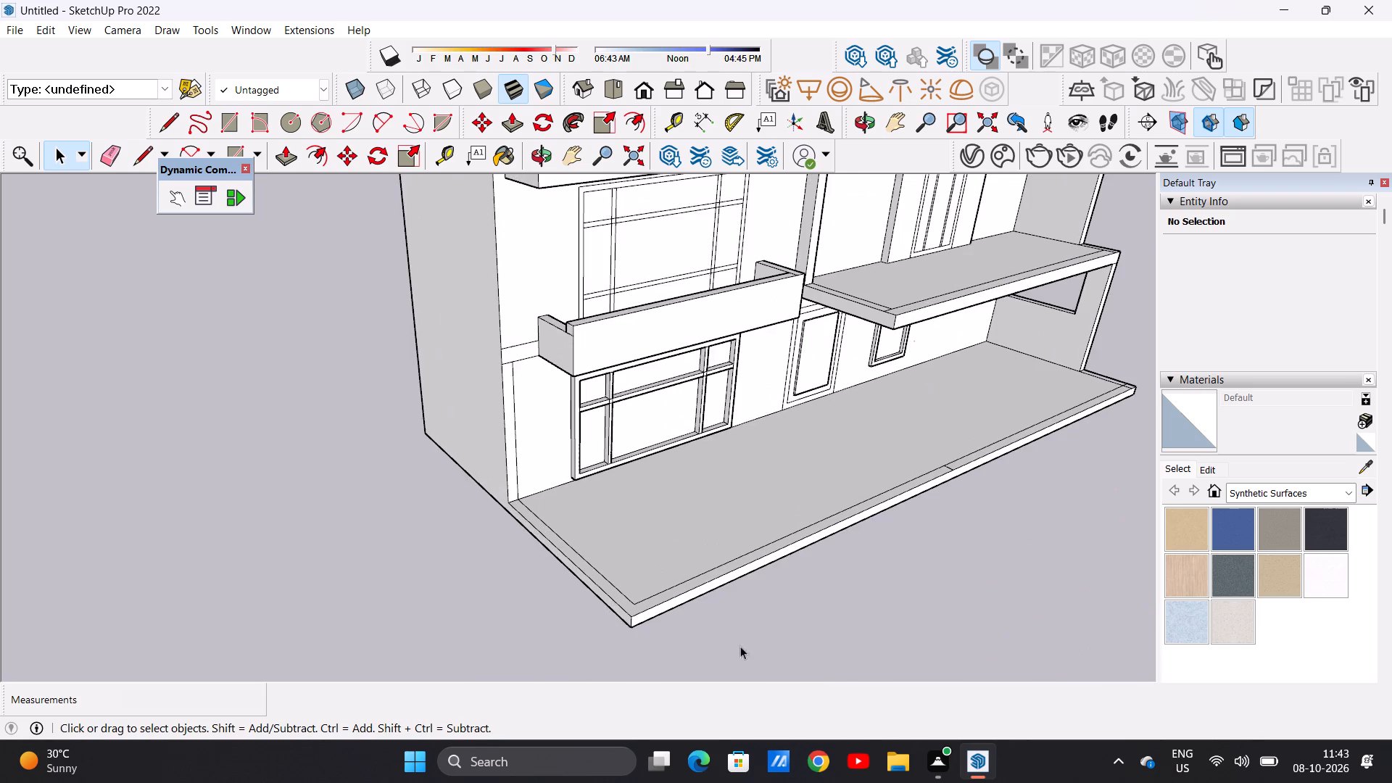
scroll(737, 647, "up", 5)
scroll(562, 543, "up", 3)
scroll(562, 543, "down", 1)
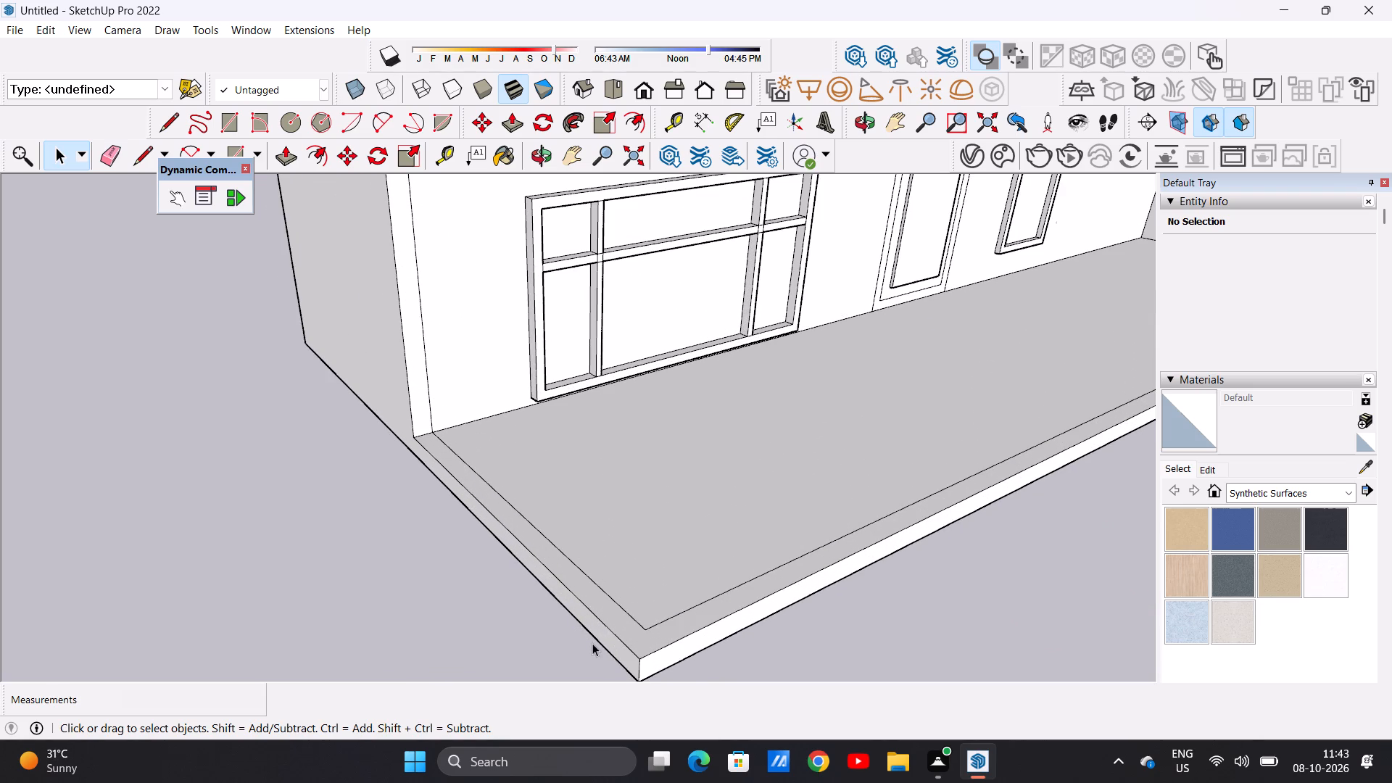
scroll(592, 643, "up", 1)
scroll(592, 643, "down", 11)
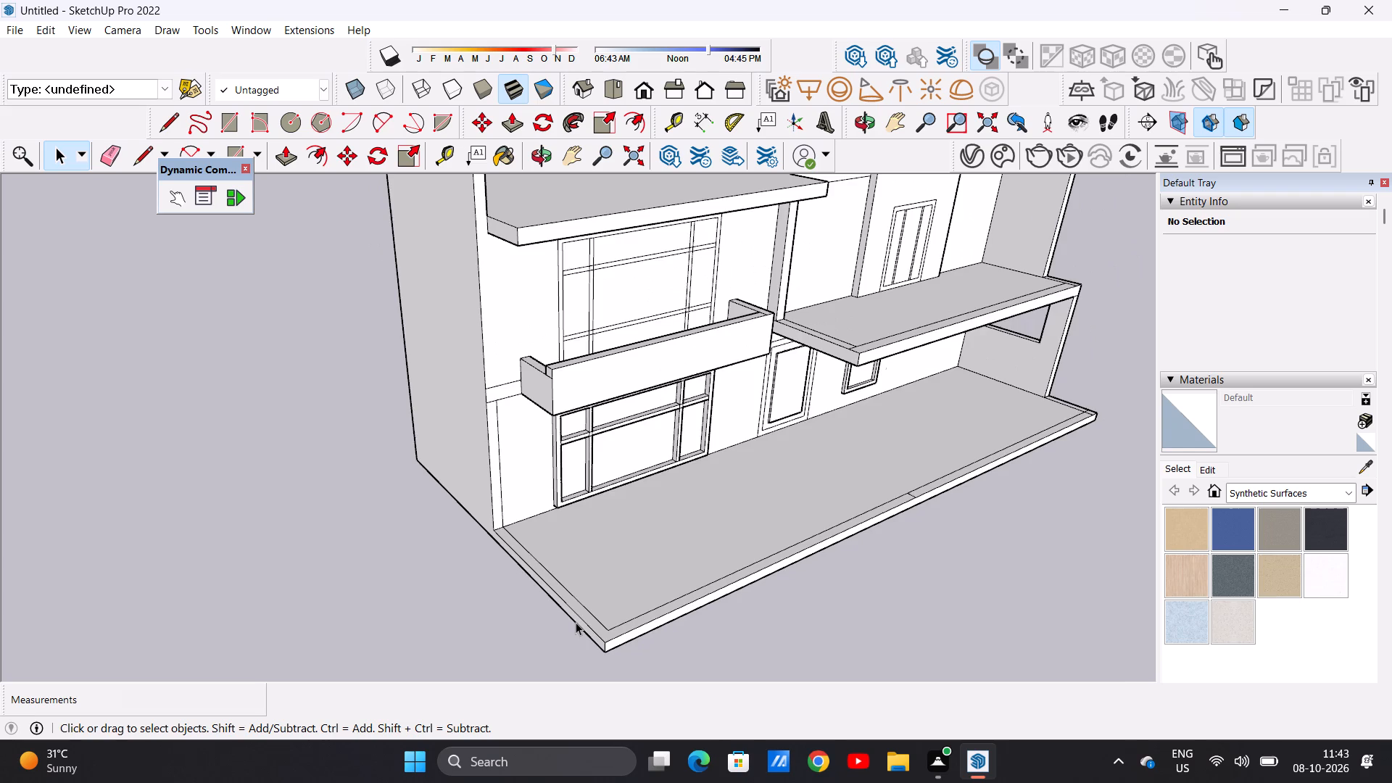
scroll(576, 622, "down", 10)
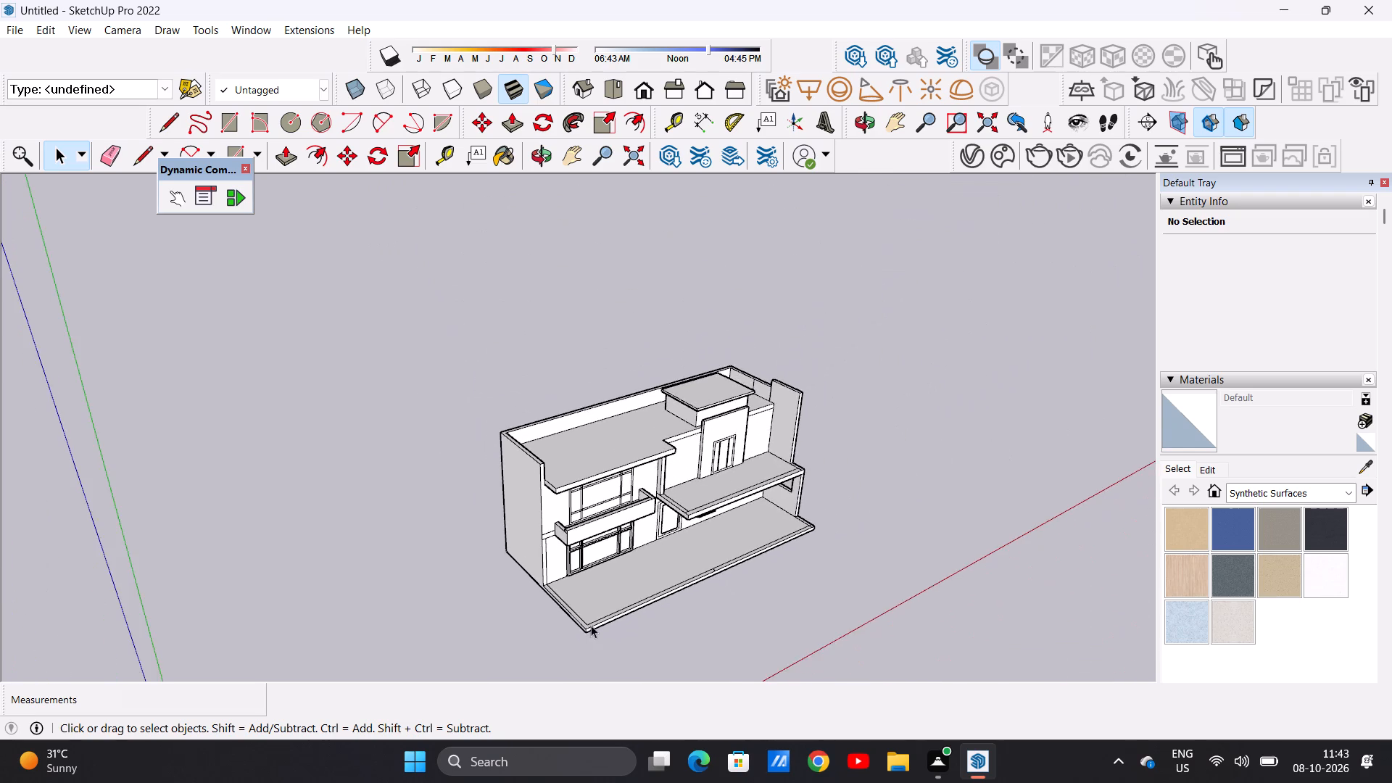
Push/Pull the L-shaped border strip at the balcony-end corner of the front ground slab up 6' to form a boundary wall.
scroll(592, 626, "up", 1)
scroll(593, 626, "down", 4)
scroll(631, 601, "up", 4)
scroll(759, 612, "up", 5)
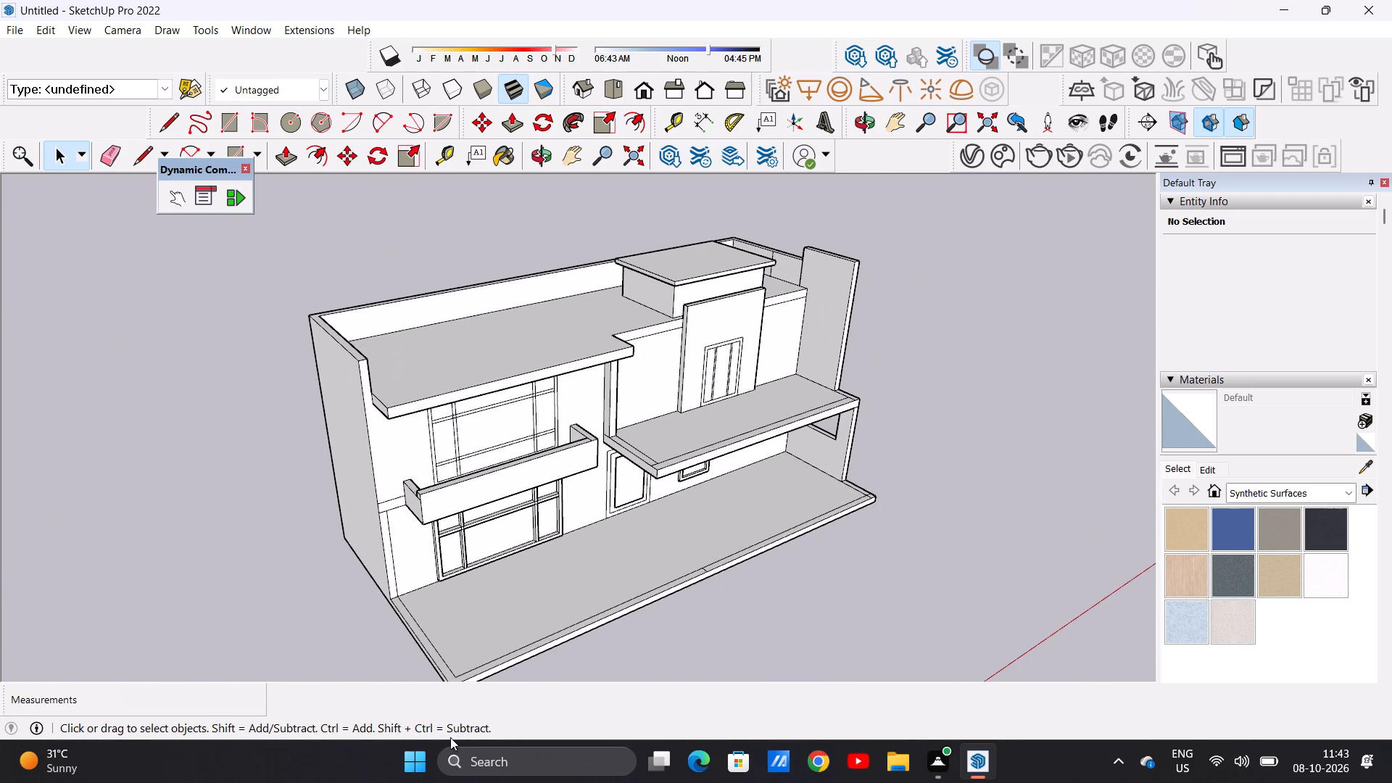
scroll(484, 515, "down", 4)
scroll(452, 720, "up", 4)
scroll(463, 644, "up", 5)
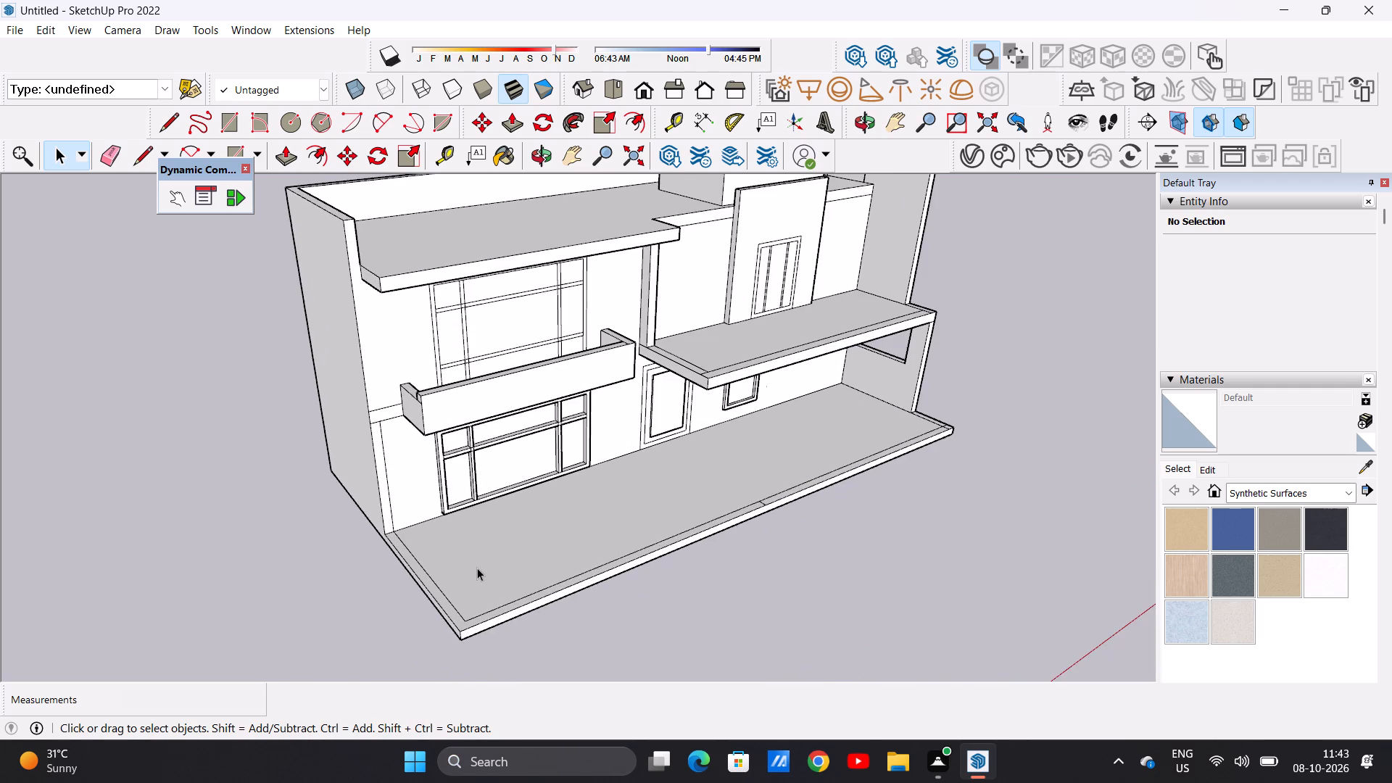
scroll(477, 568, "up", 4)
key("p")
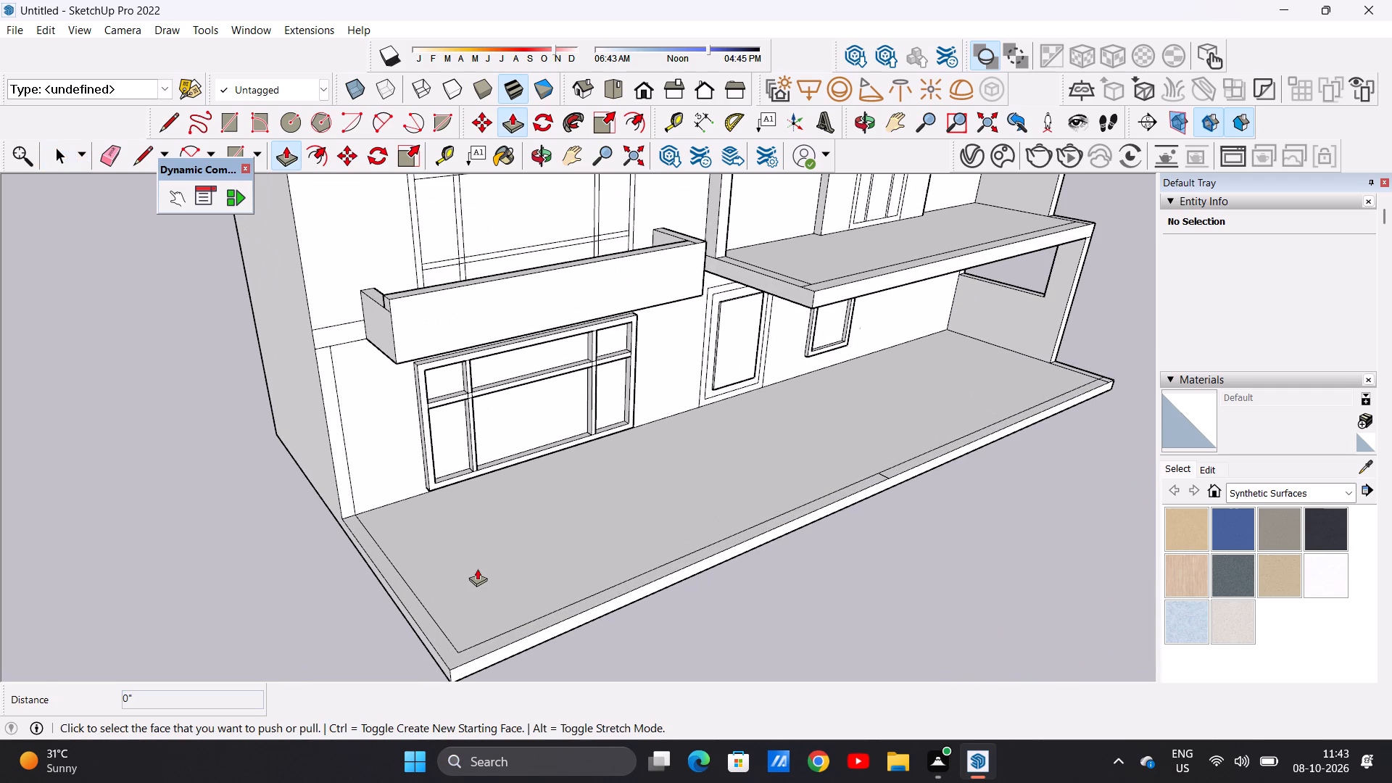
left_click(438, 635)
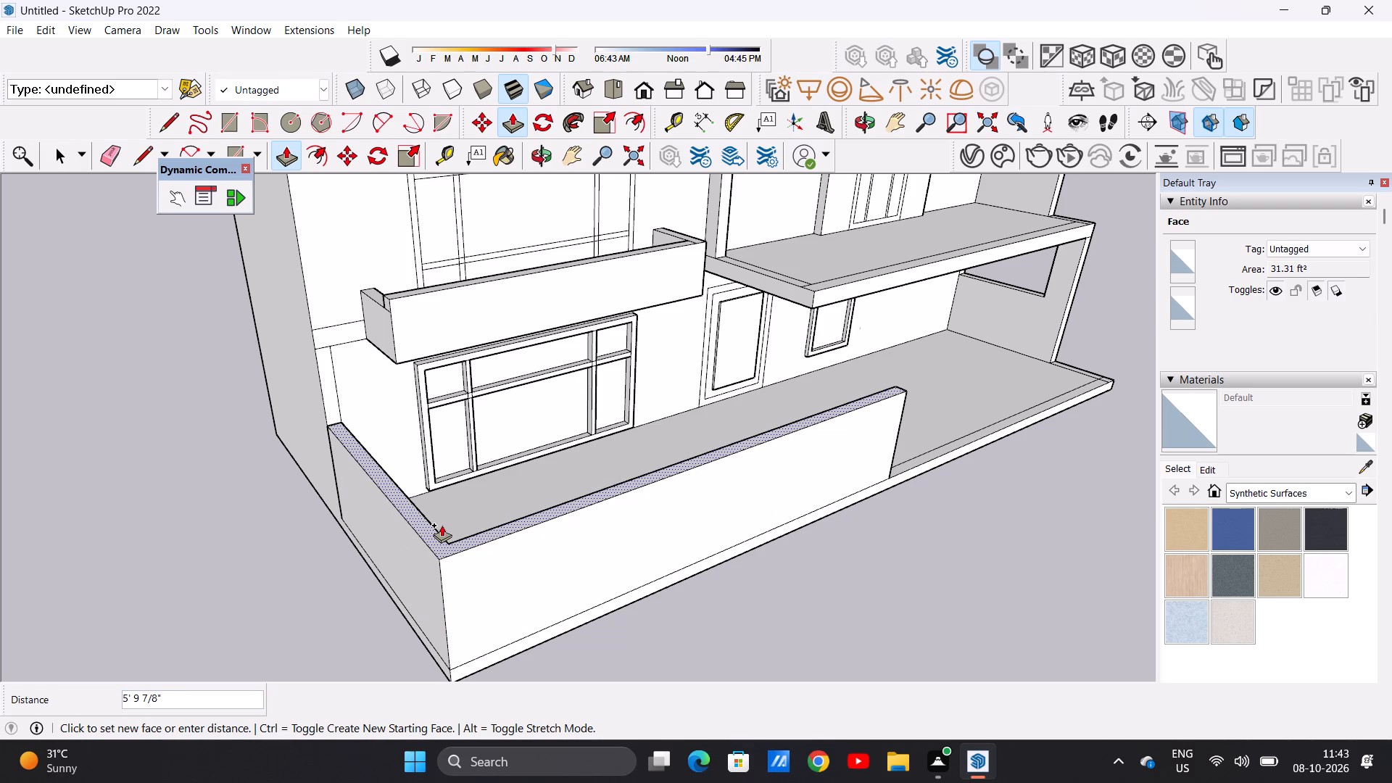
type("6'")
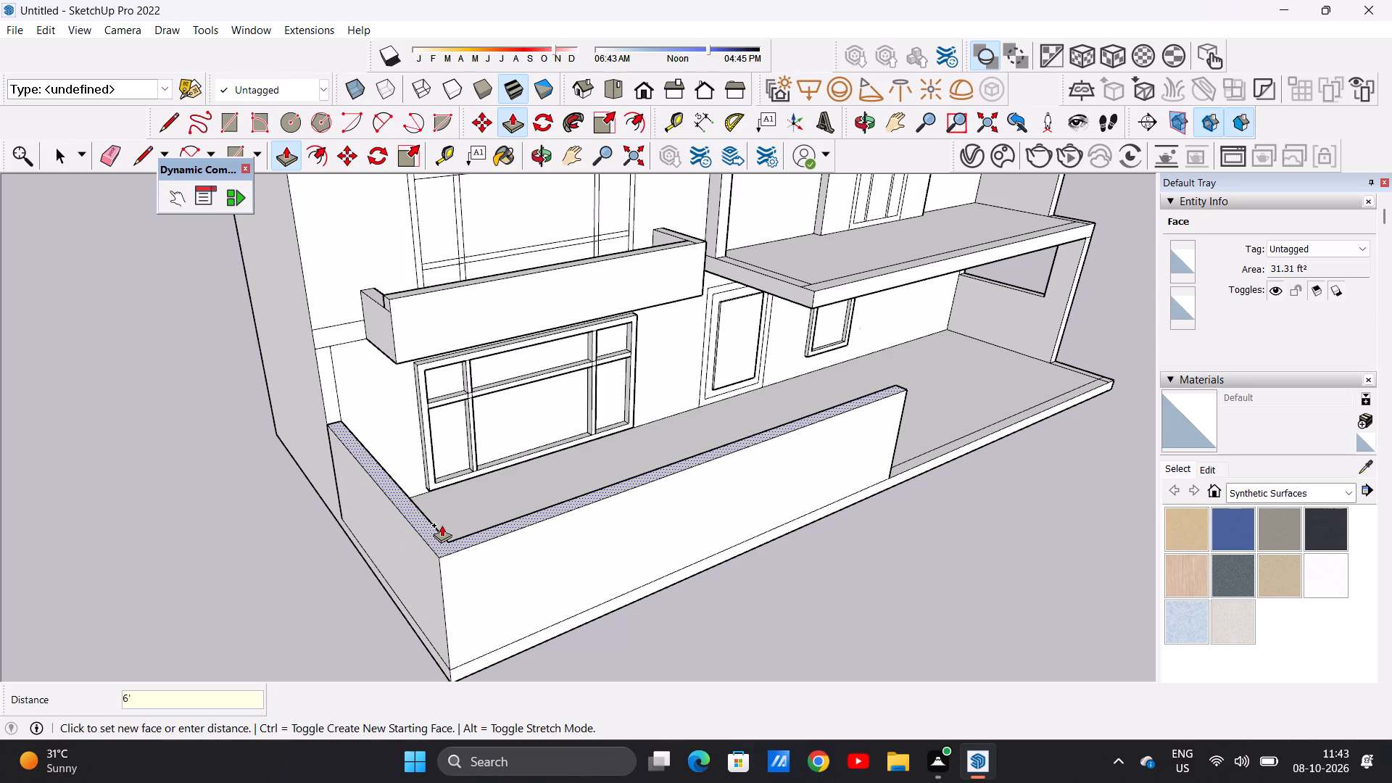
key("Return")
key("space")
Draw an inverted-L line on the boundary wall's front face: about 12' 4" horizontally from the outer corner edge, and about 5' 4" down to the bottom edge.
scroll(390, 513, "up", 1)
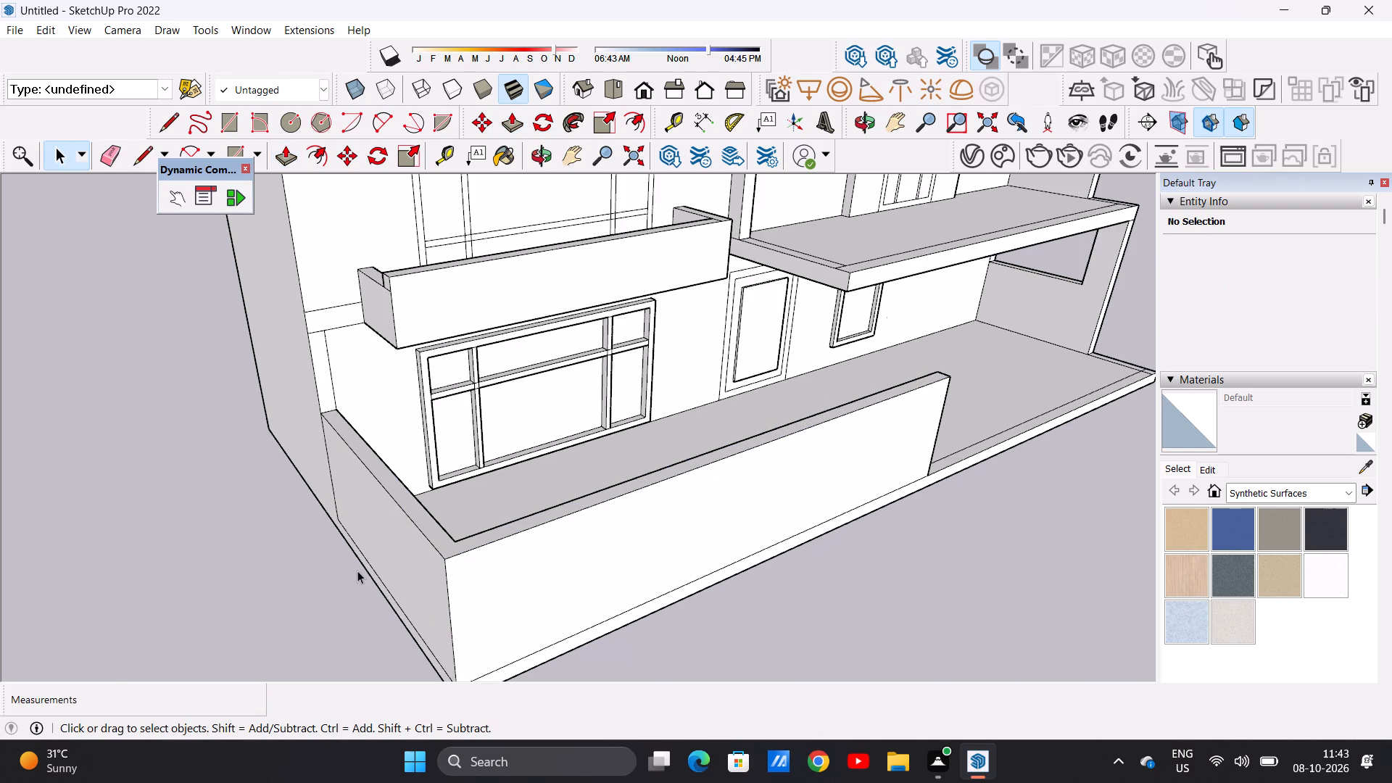
scroll(366, 573, "down", 1)
scroll(399, 576, "up", 1)
scroll(404, 577, "down", 4)
scroll(421, 529, "up", 1)
scroll(461, 533, "down", 1)
middle_click_drag(690, 603, 530, 461)
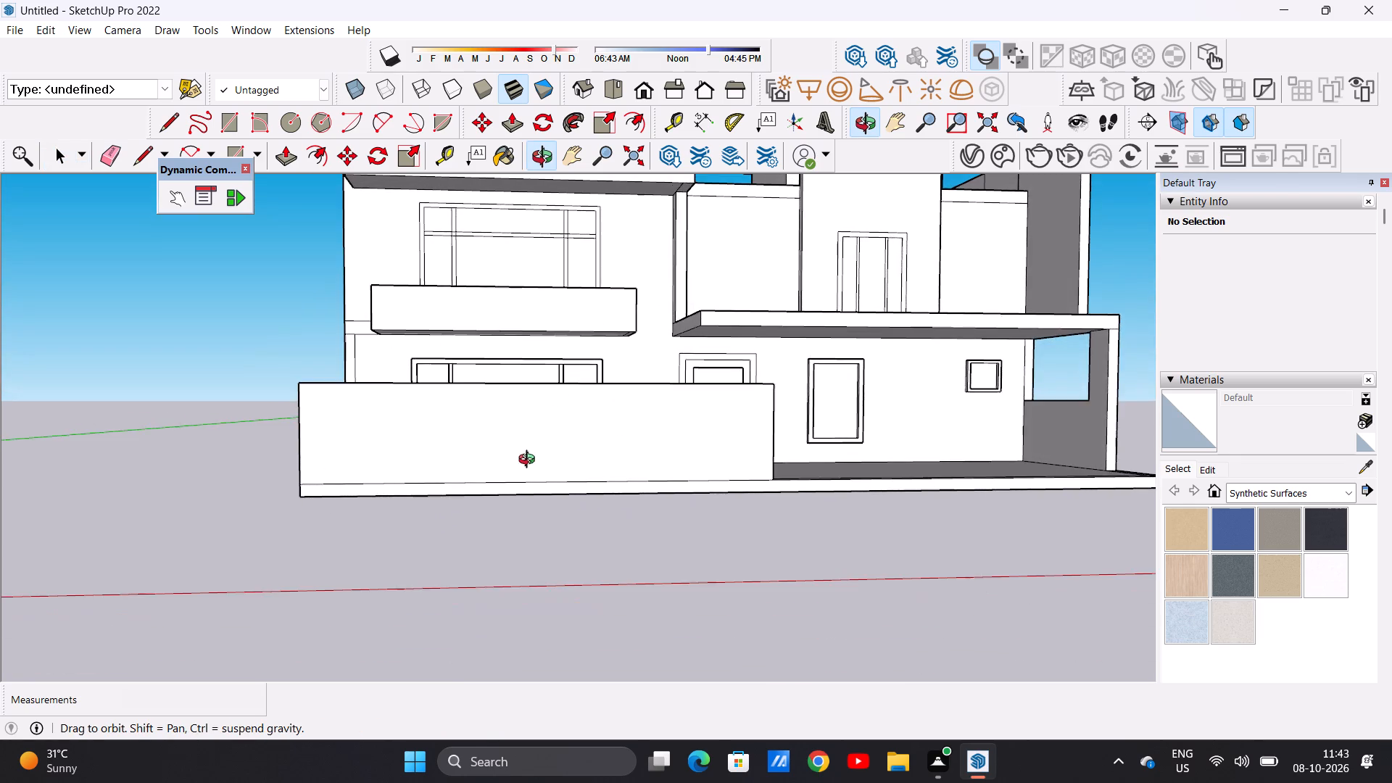
middle_click_drag(530, 461, 513, 497)
middle_click_drag(513, 503, 523, 509)
scroll(327, 466, "up", 6)
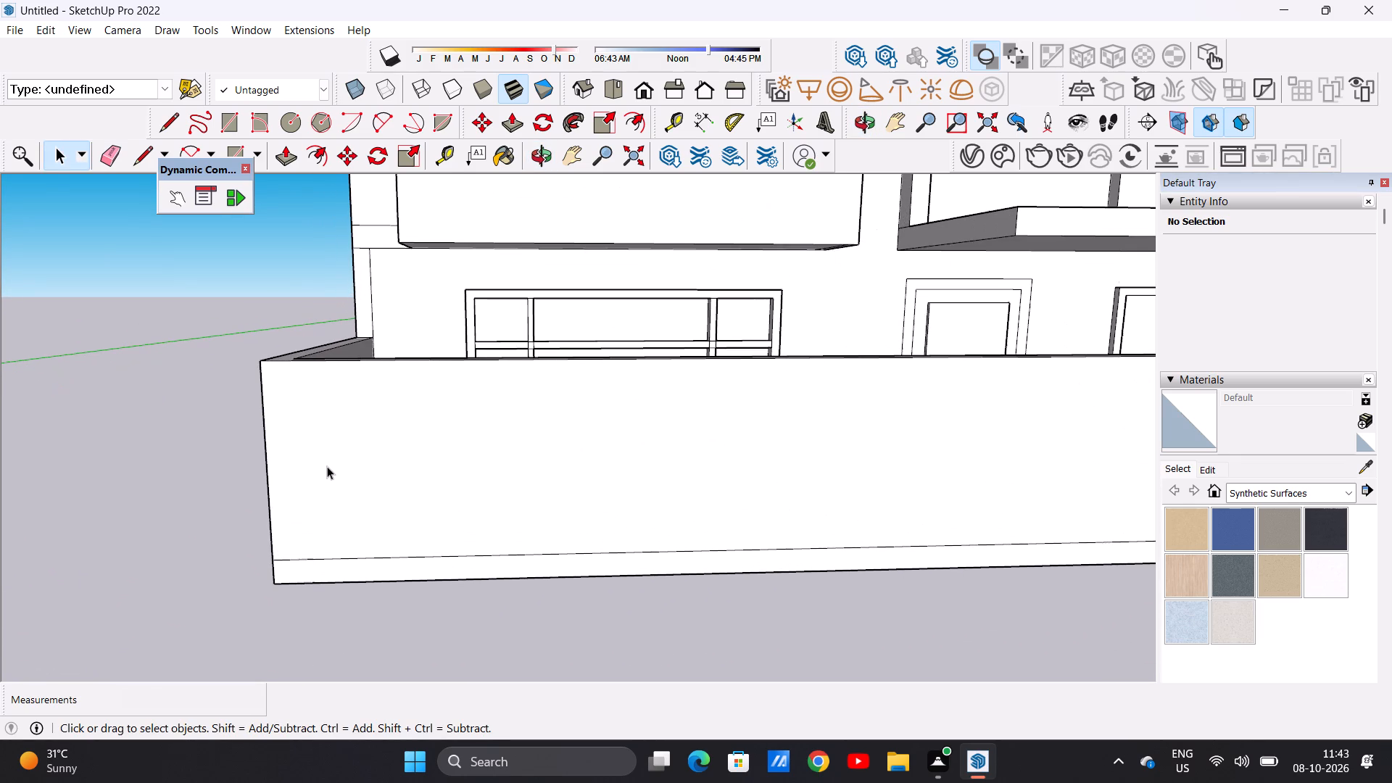
scroll(327, 466, "up", 1)
scroll(261, 392, "up", 1)
scroll(262, 391, "down", 1)
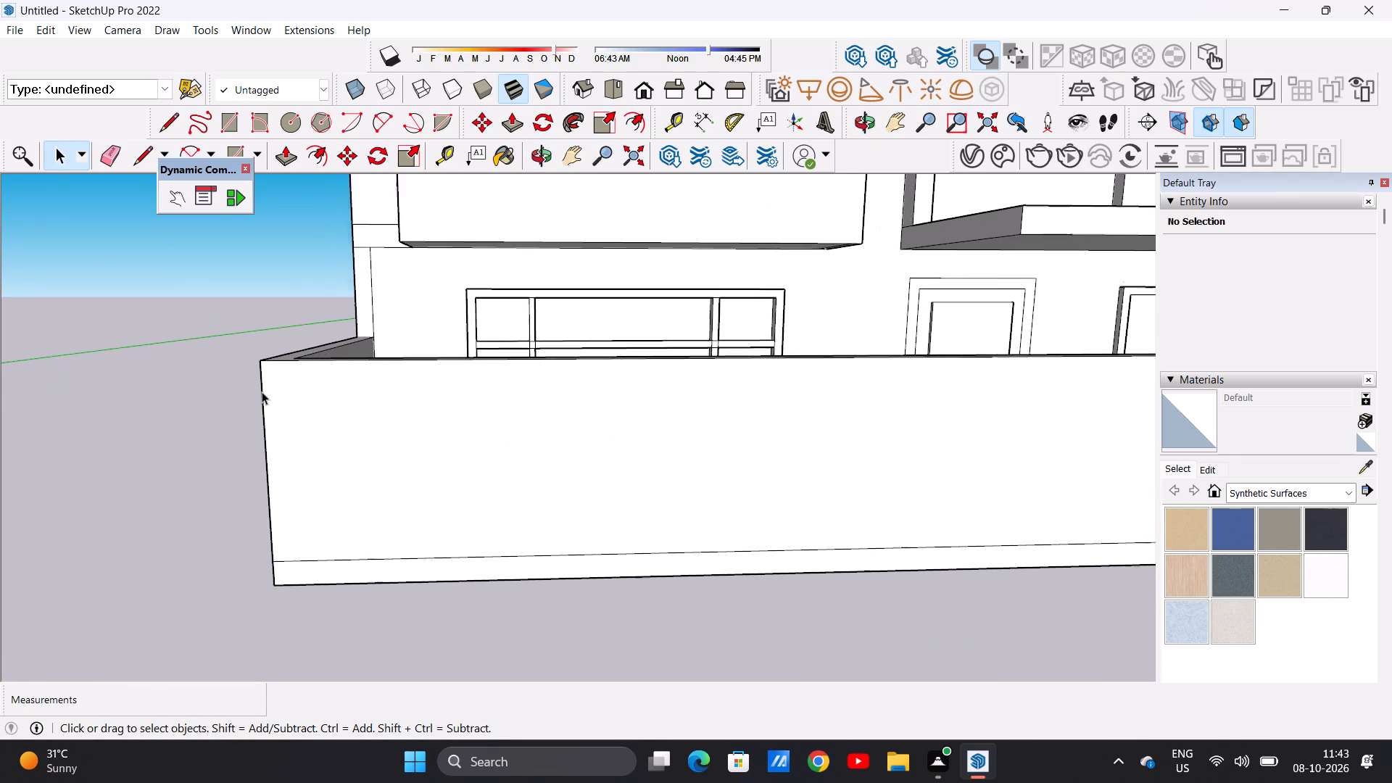
scroll(262, 391, "up", 2)
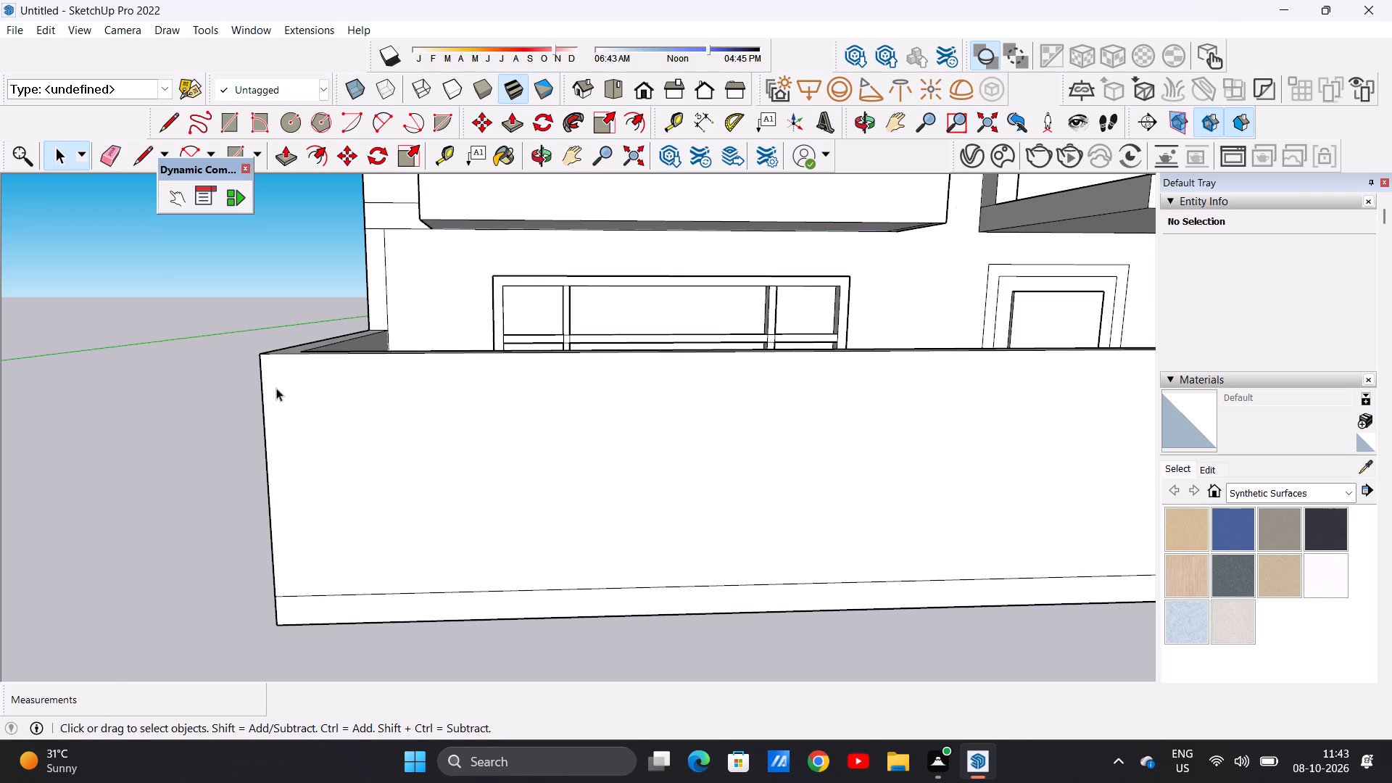
key("l")
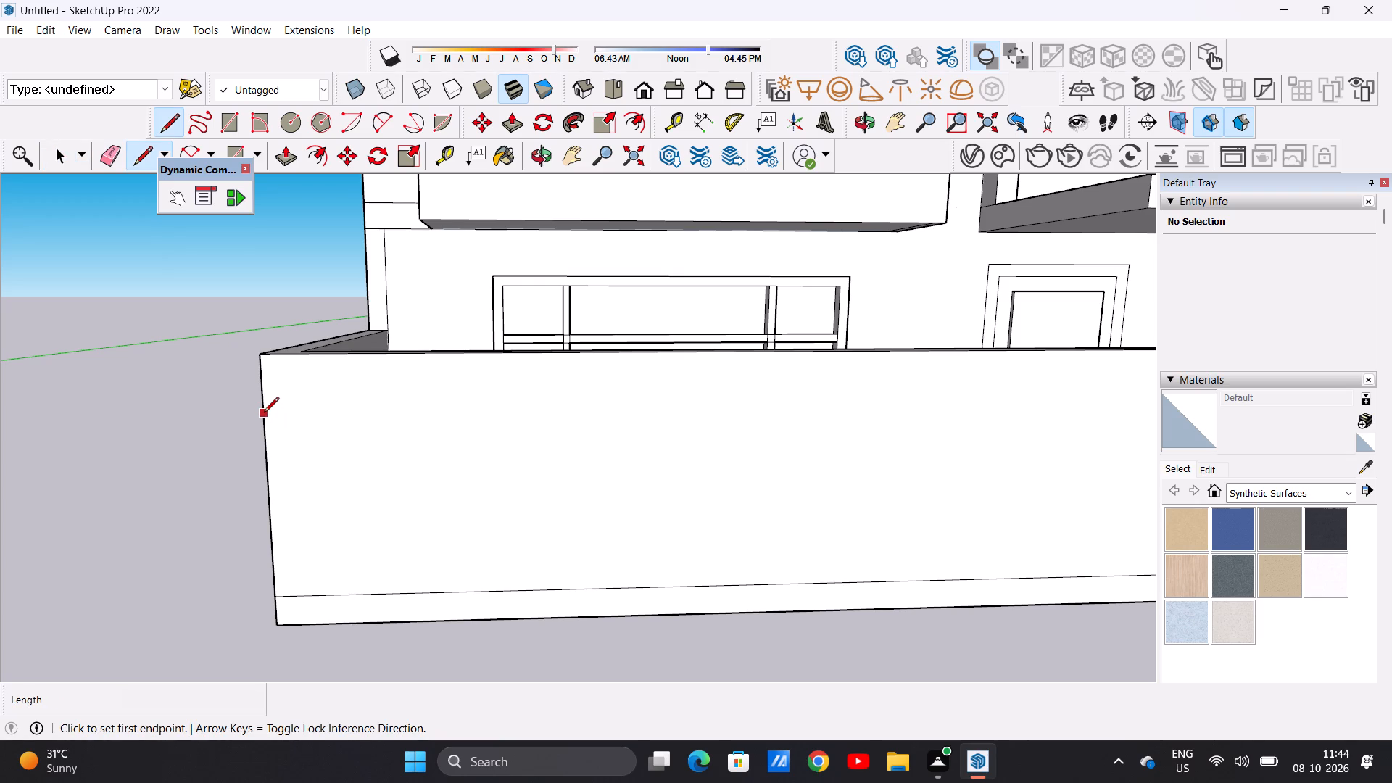
double_click(263, 413)
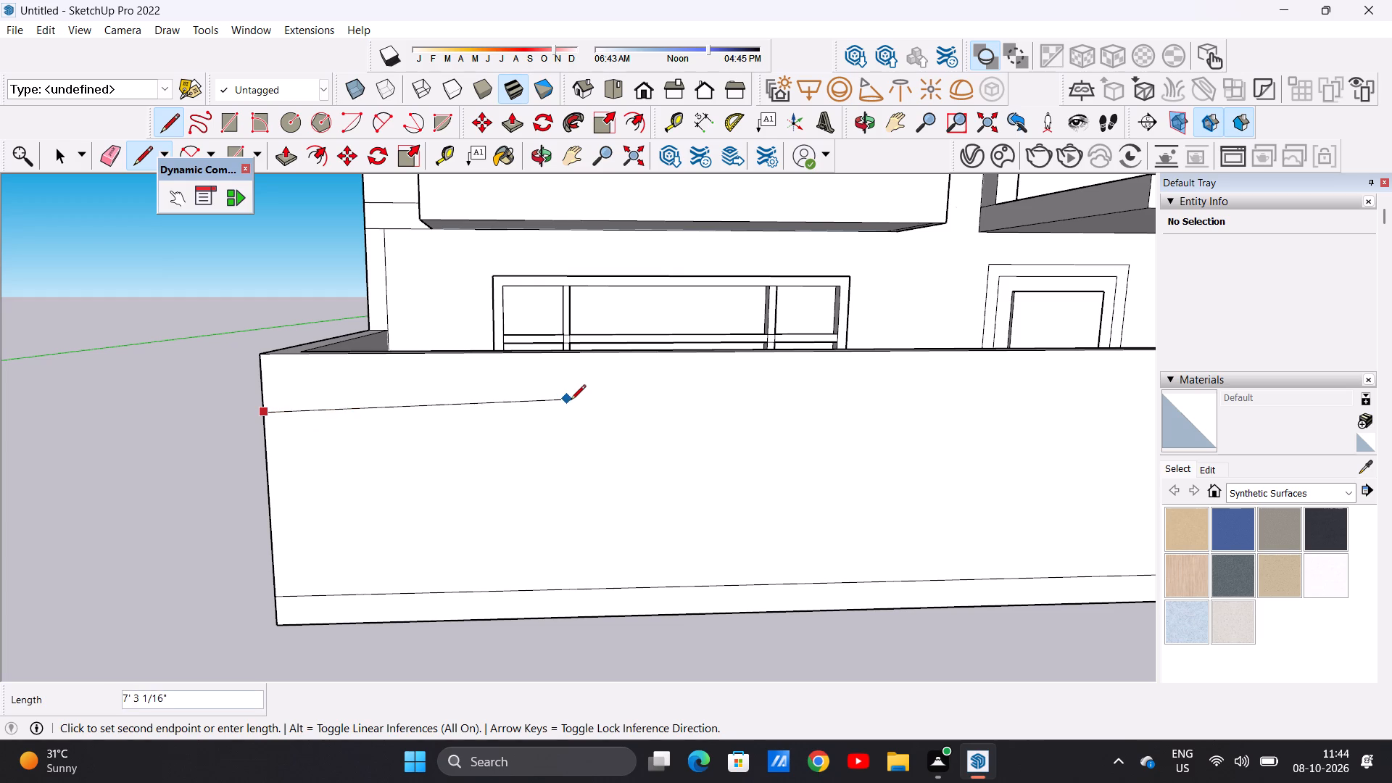
scroll(563, 420, "down", 2)
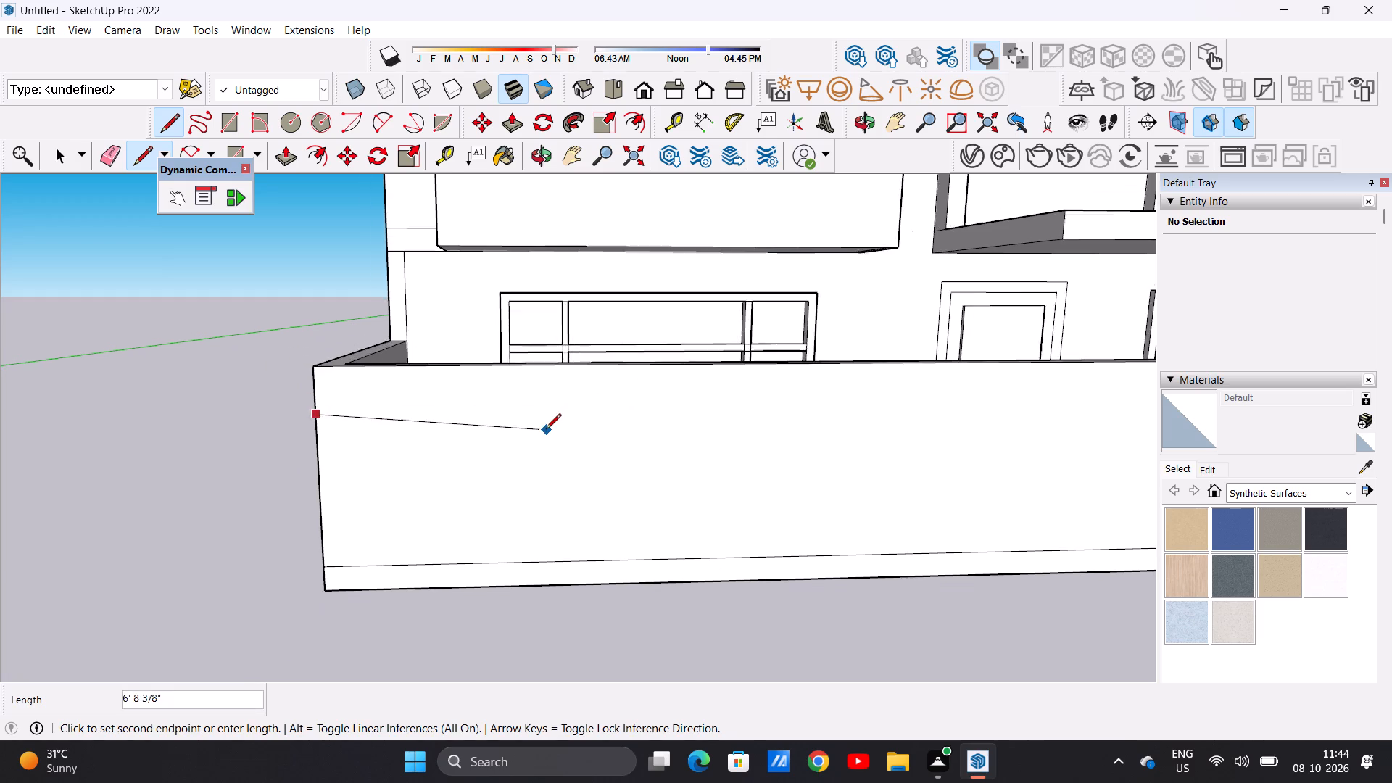
scroll(546, 430, "down", 4)
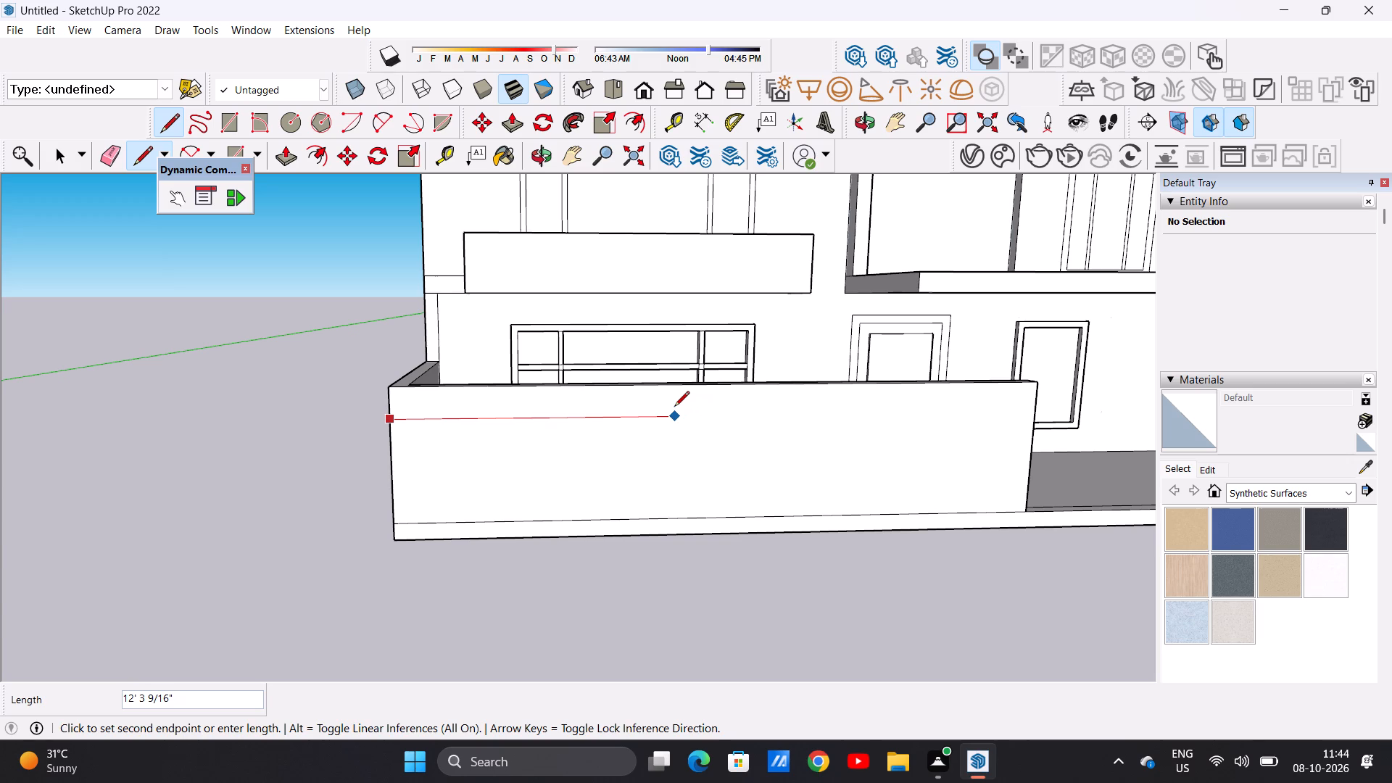
left_click(674, 407)
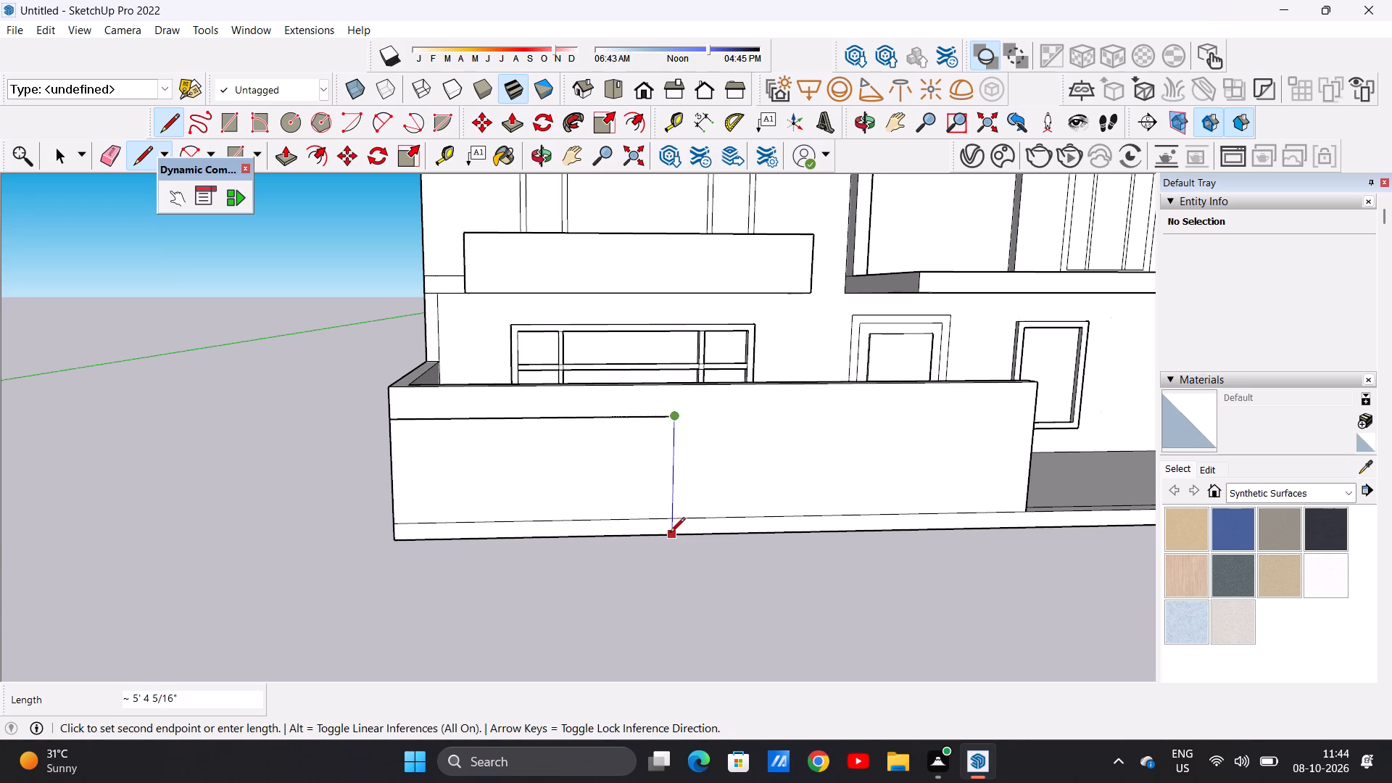
left_click(670, 534)
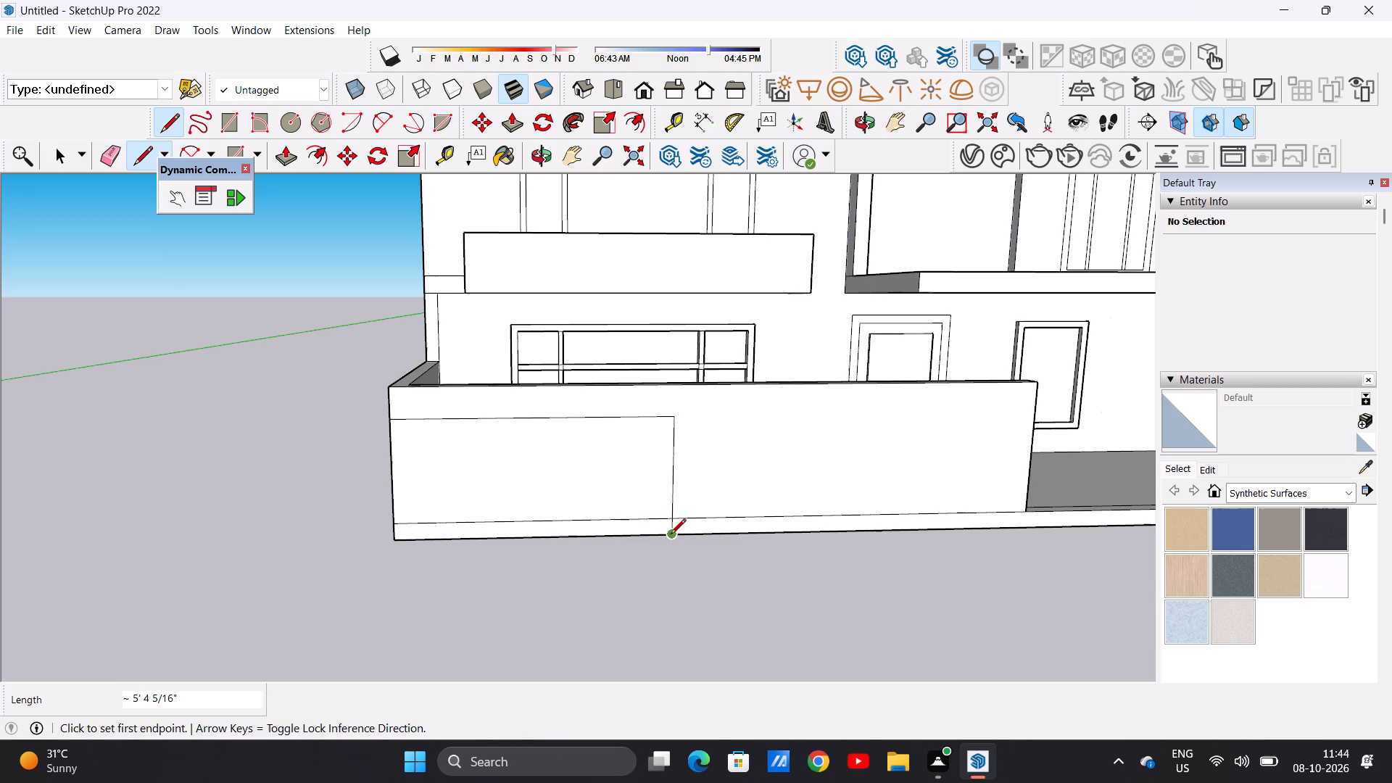
key("space")
Erase the horizontal seam lines between the ground slab and the boundary wall on the wall's front and end faces.
scroll(625, 534, "up", 4)
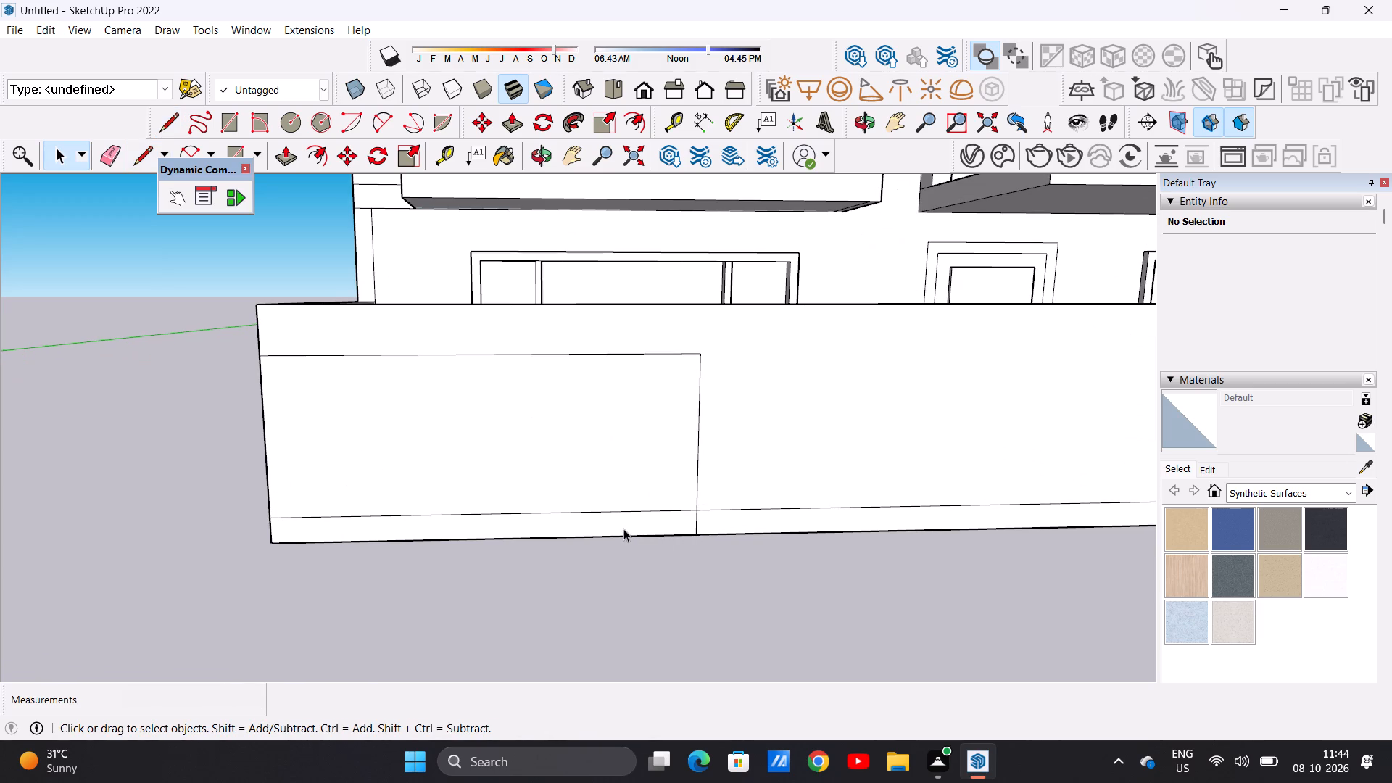
key("e")
left_click_drag(621, 509, 623, 517)
left_click(623, 517)
left_click_drag(789, 497, 791, 514)
scroll(660, 498, "down", 2)
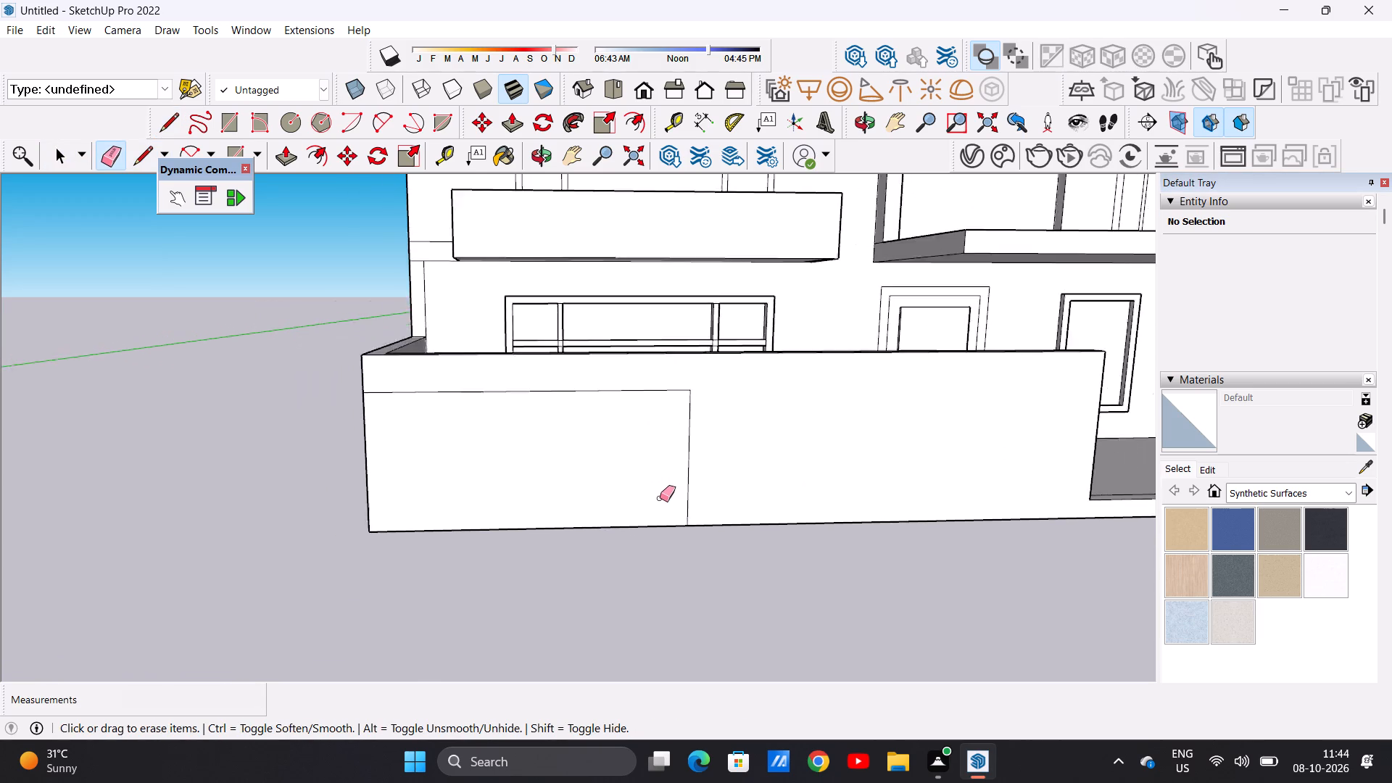
scroll(660, 498, "down", 2)
scroll(660, 498, "up", 1)
scroll(572, 552, "down", 1)
scroll(523, 555, "up", 1)
scroll(485, 555, "down", 1)
middle_click_drag(413, 521, 637, 527)
scroll(620, 529, "up", 3)
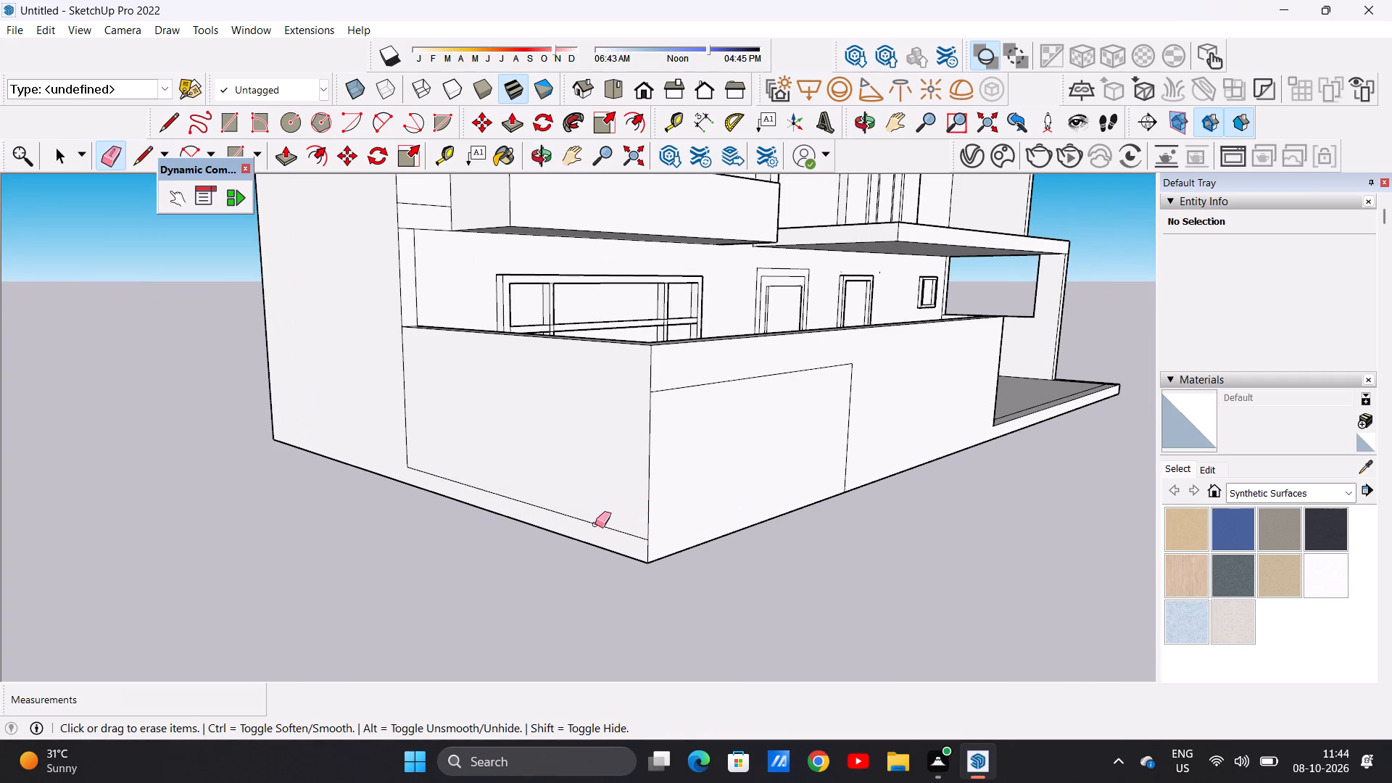
left_click_drag(608, 520, 610, 535)
Draw a 9" vertical line extending the boundary wall's house-side edge down to the bottom edge of the slab's end face.
scroll(423, 500, "up", 2)
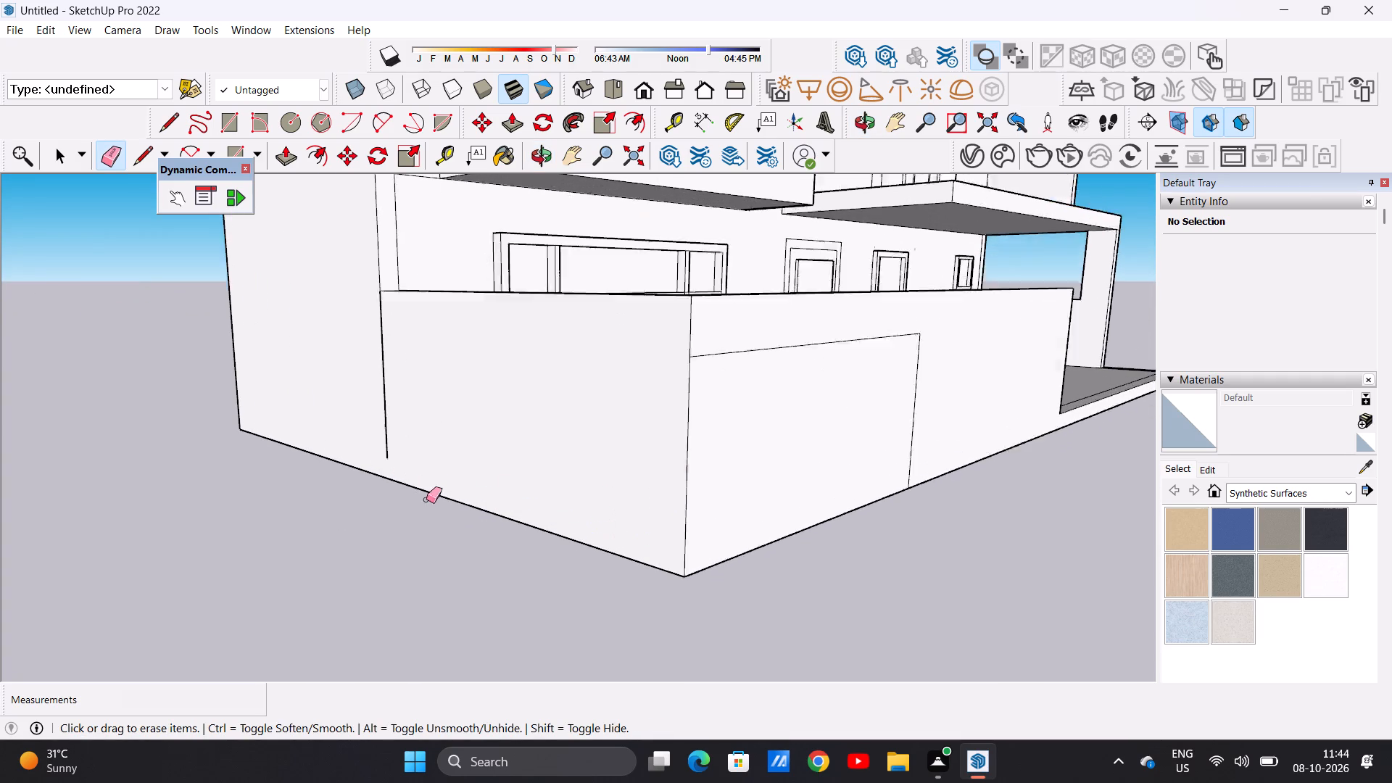
scroll(426, 500, "up", 10)
key("space")
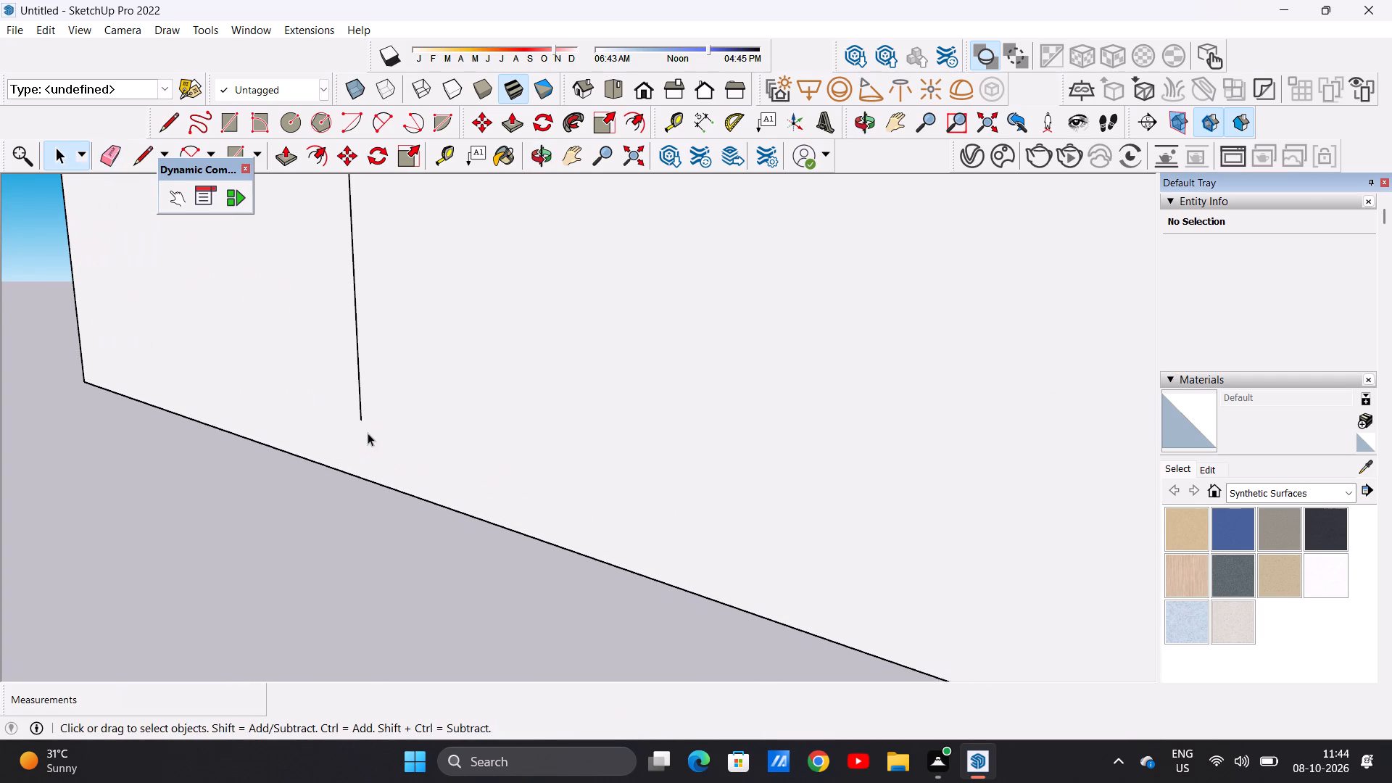
key("l")
left_click(361, 411)
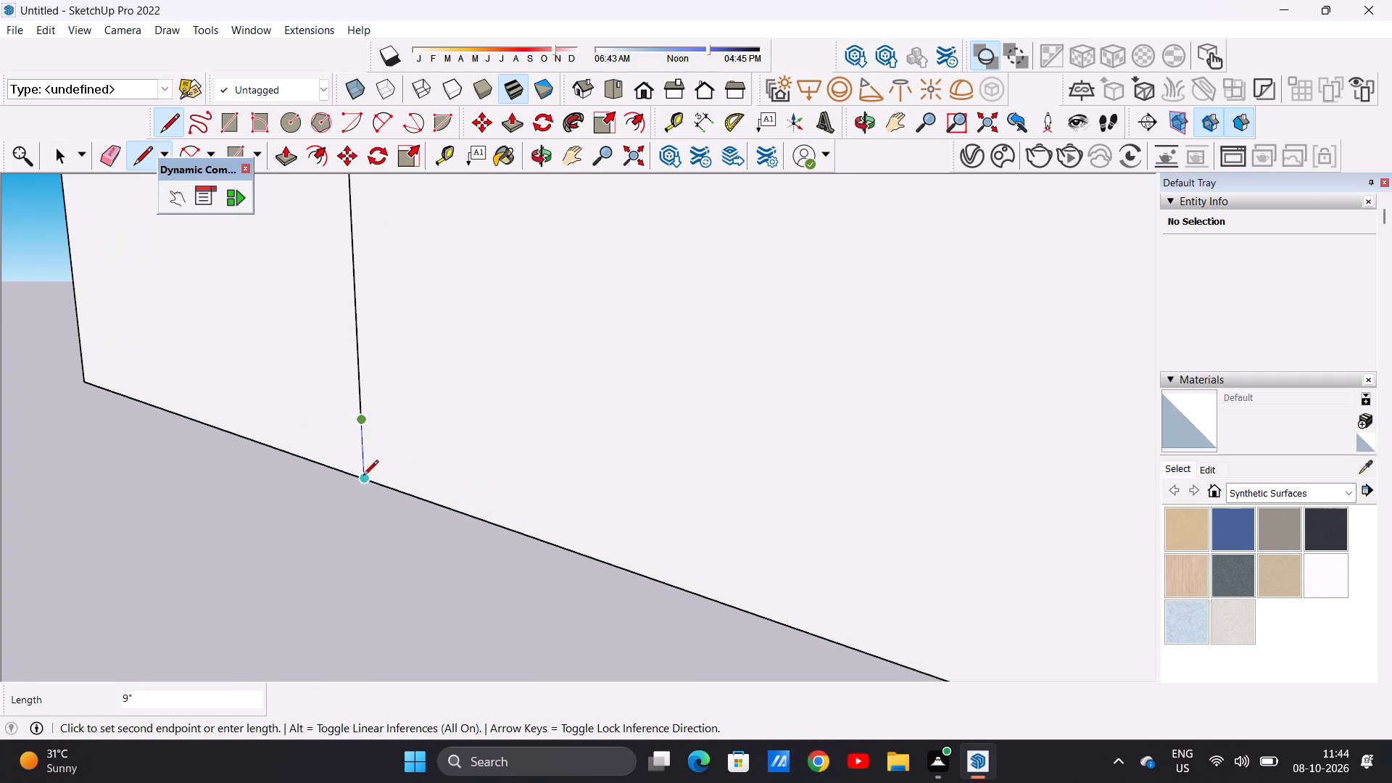
double_click(363, 484)
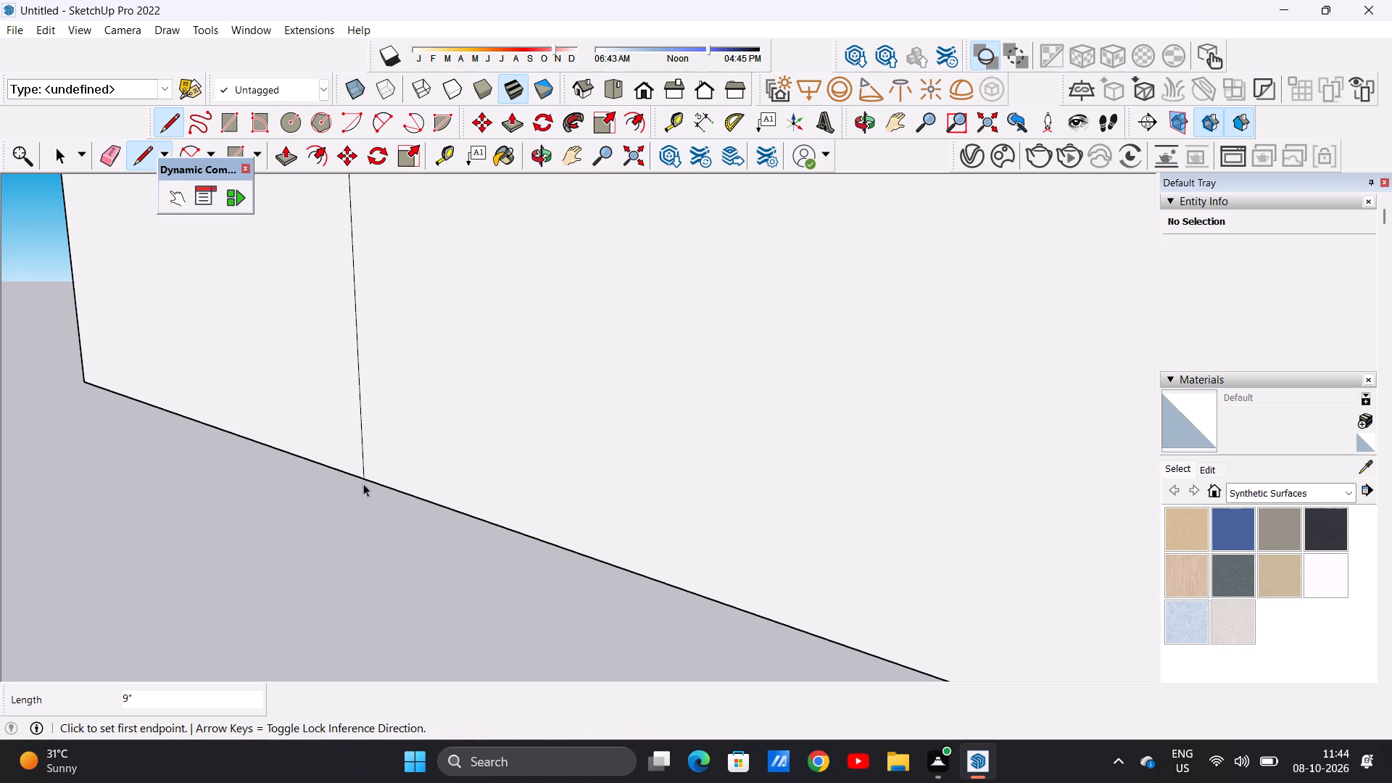
key("space")
Examine the boundary wall's front face and its outlined panel from straight on, against the house facade.
scroll(609, 451, "down", 11)
scroll(372, 488, "up", 1)
scroll(386, 487, "down", 1)
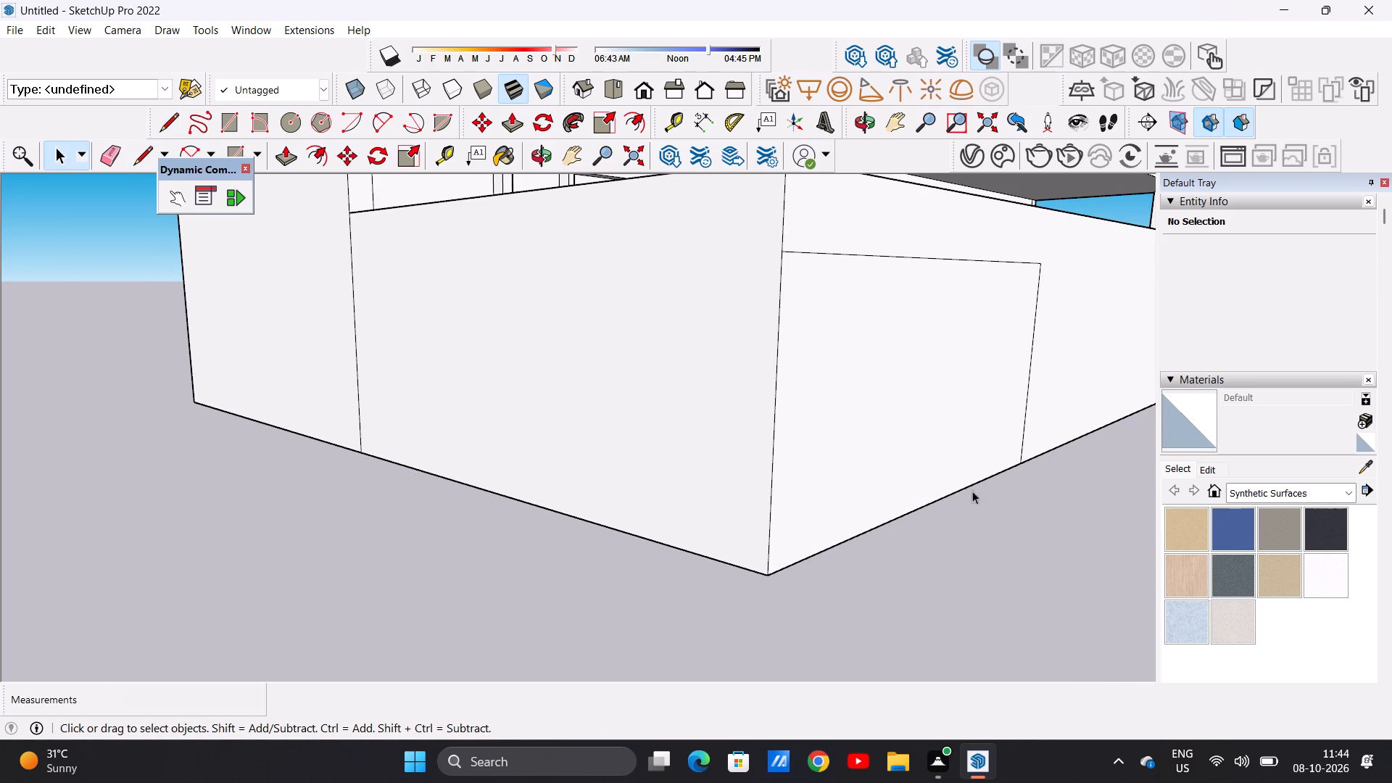
middle_click_drag(958, 484, 691, 492)
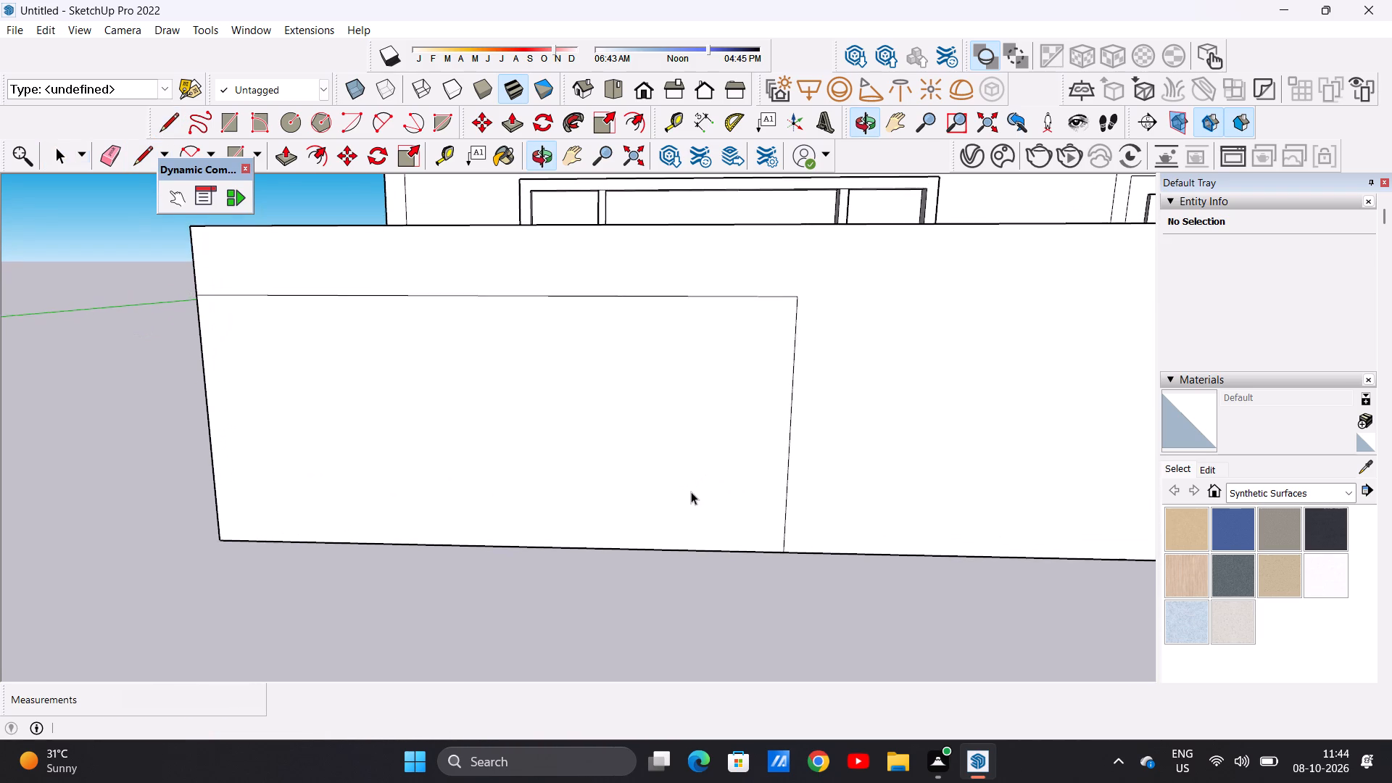
scroll(692, 495, "down", 4)
scroll(692, 497, "up", 1)
scroll(692, 497, "down", 9)
scroll(691, 499, "up", 1)
scroll(691, 499, "down", 3)
scroll(687, 492, "up", 1)
scroll(687, 492, "down", 1)
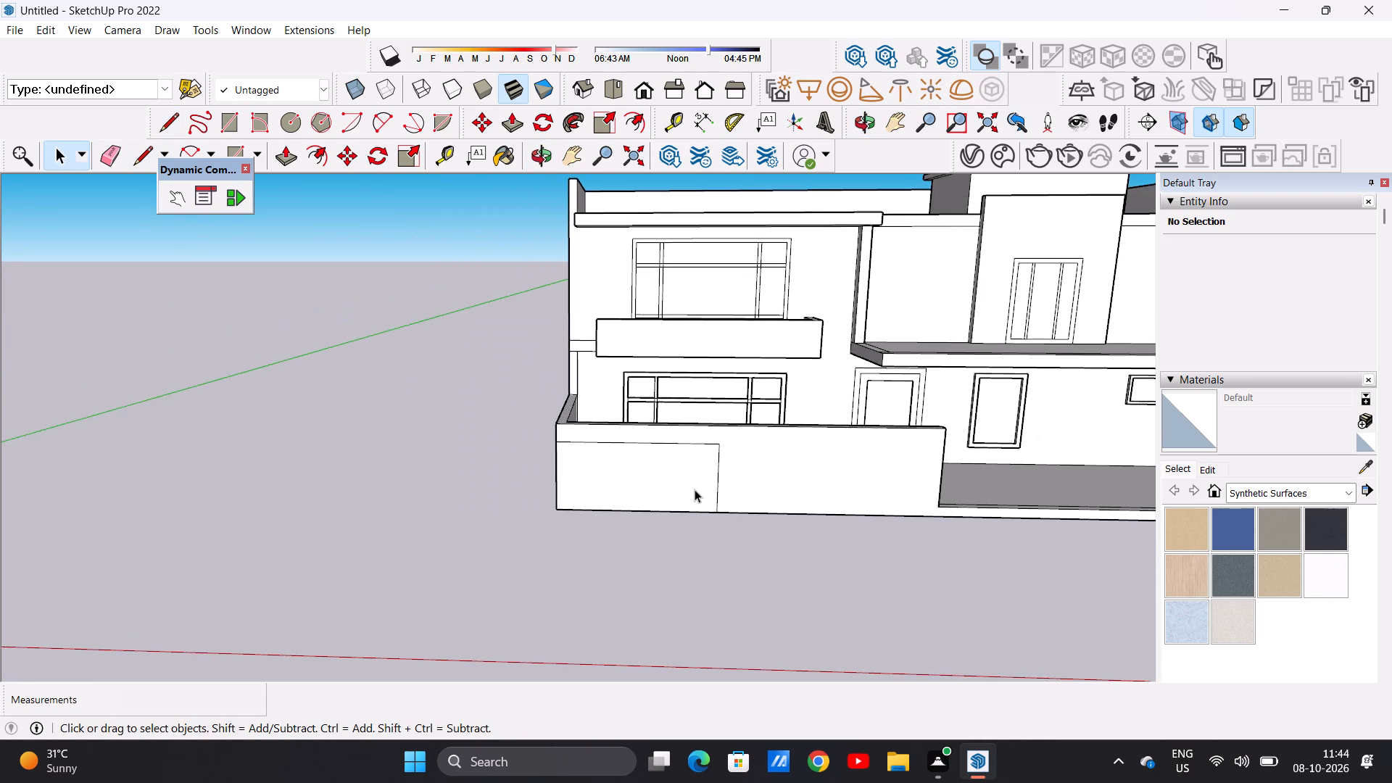
scroll(695, 488, "up", 2)
scroll(695, 488, "down", 1)
scroll(695, 488, "up", 2)
scroll(696, 484, "down", 1)
scroll(703, 477, "up", 2)
scroll(668, 415, "up", 6)
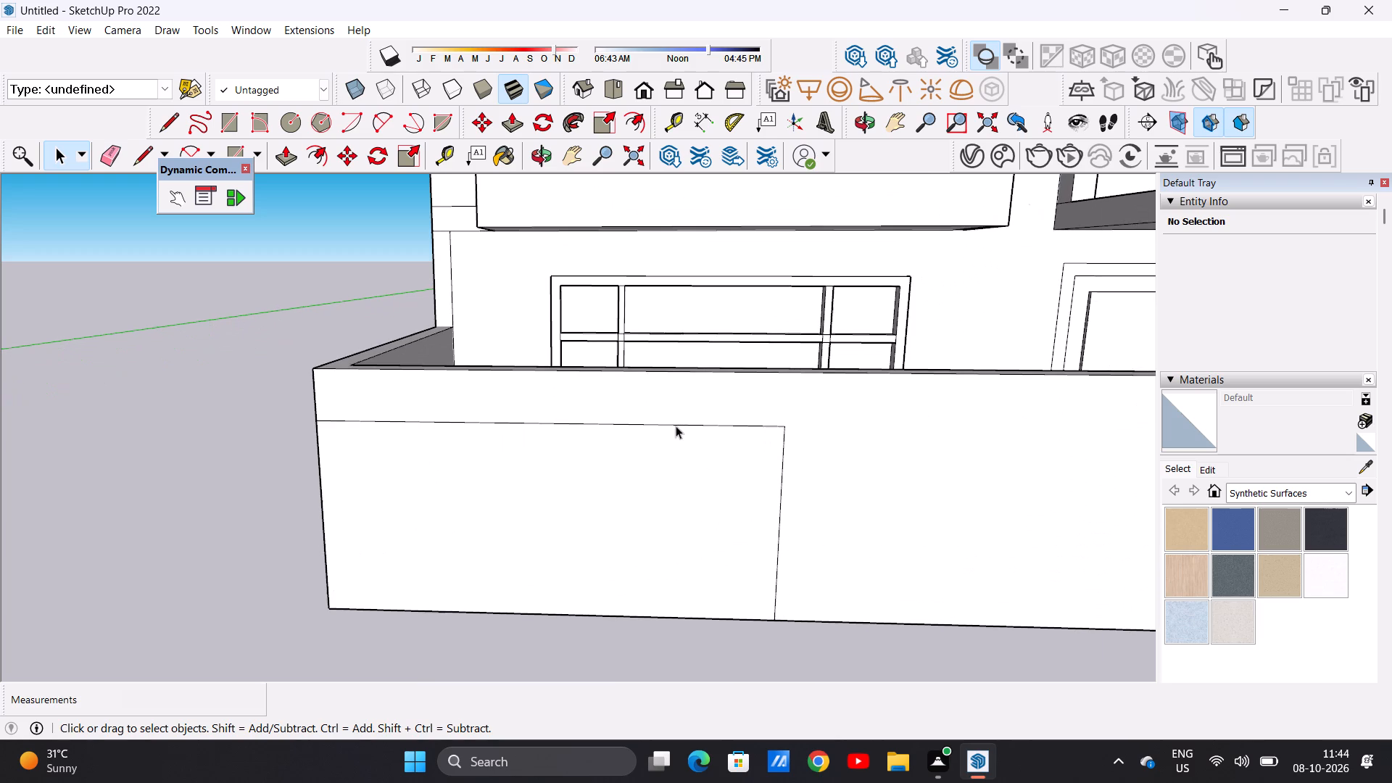
middle_click_drag(679, 510, 676, 474)
right_click(676, 468)
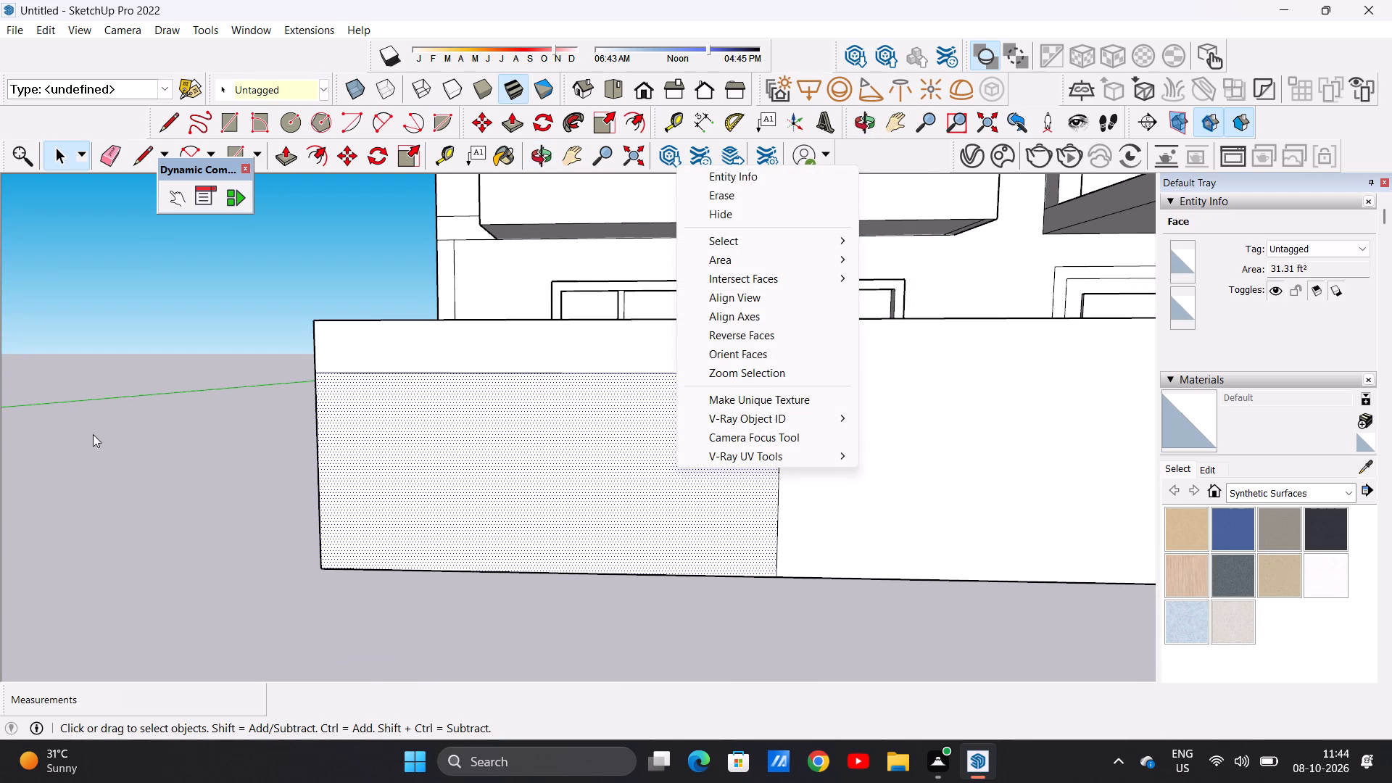
double_click(189, 497)
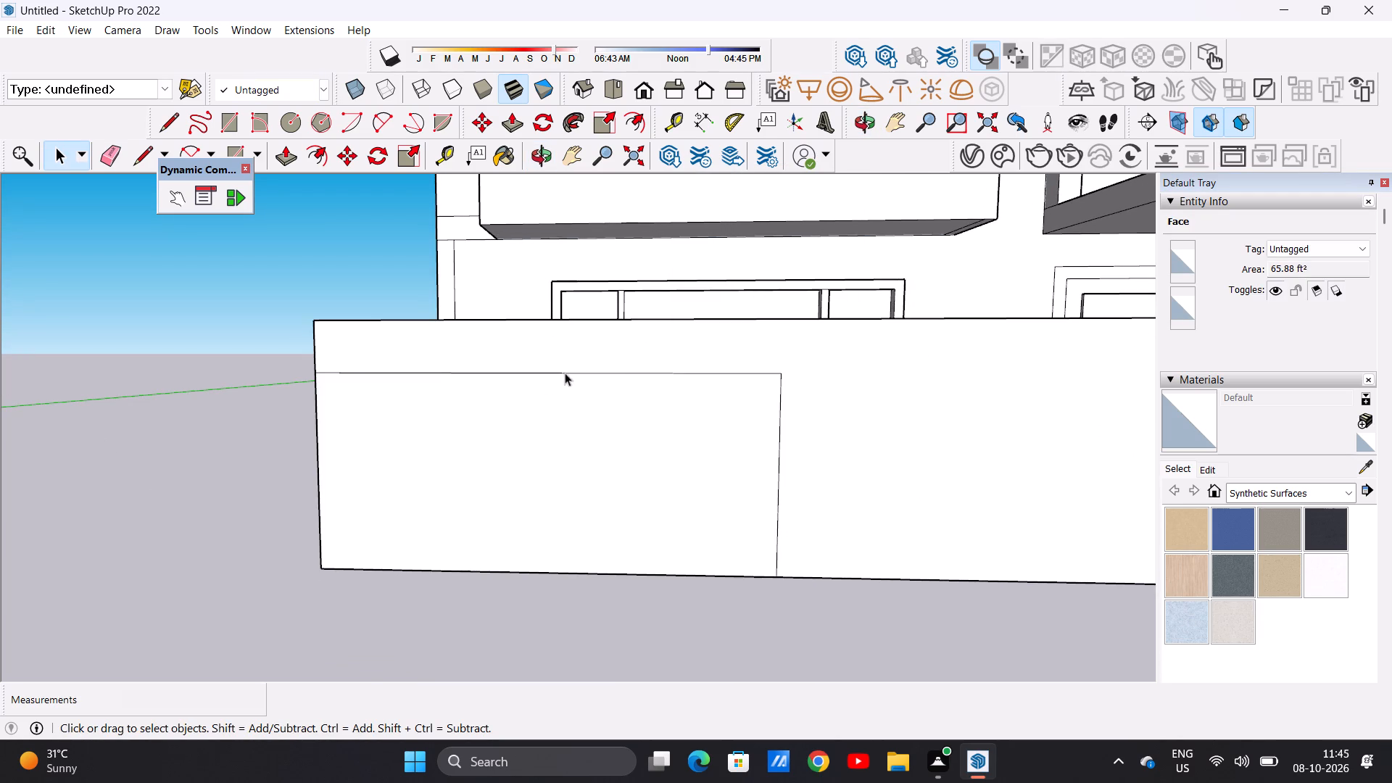
scroll(638, 455, "up", 3)
scroll(583, 431, "down", 1)
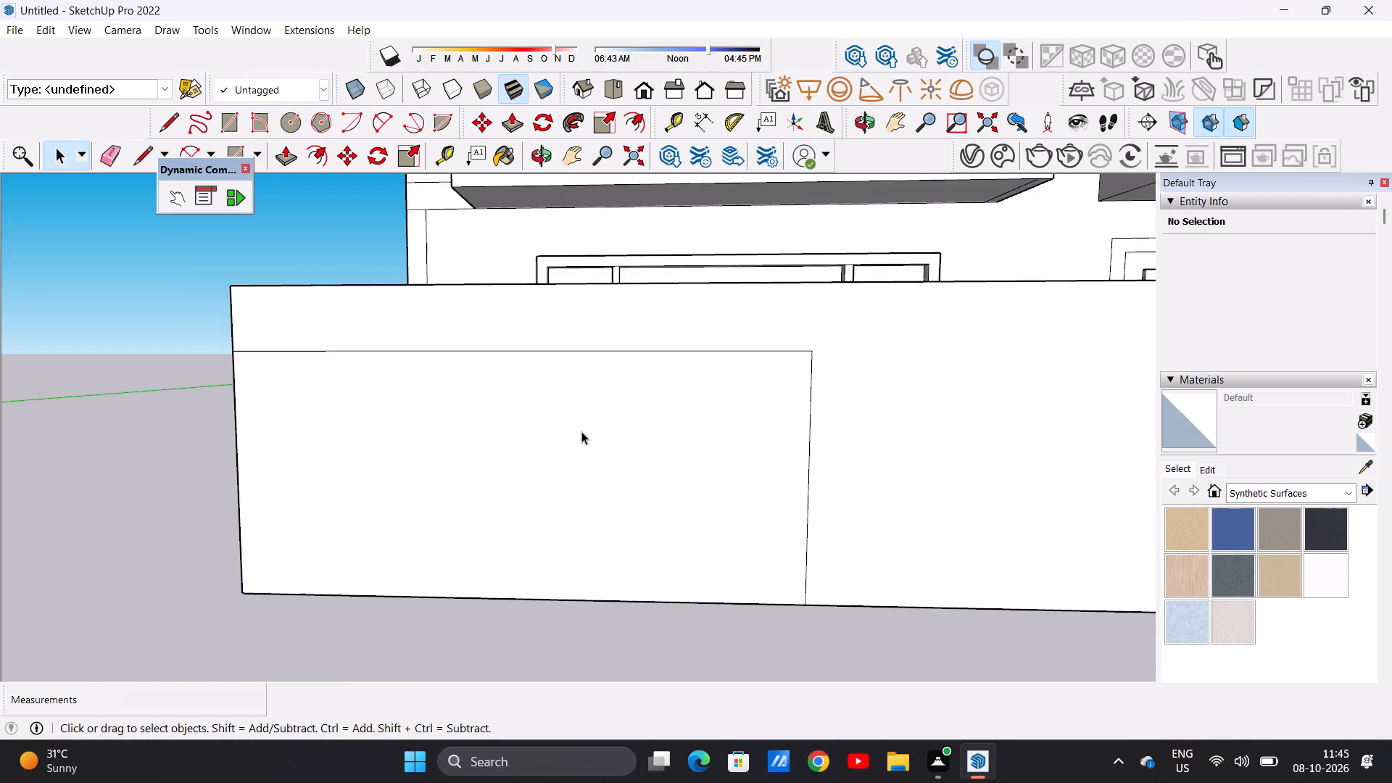
scroll(581, 431, "down", 3)
scroll(583, 441, "up", 1)
scroll(583, 441, "down", 2)
scroll(590, 445, "up", 1)
scroll(590, 445, "down", 1)
scroll(703, 365, "down", 4)
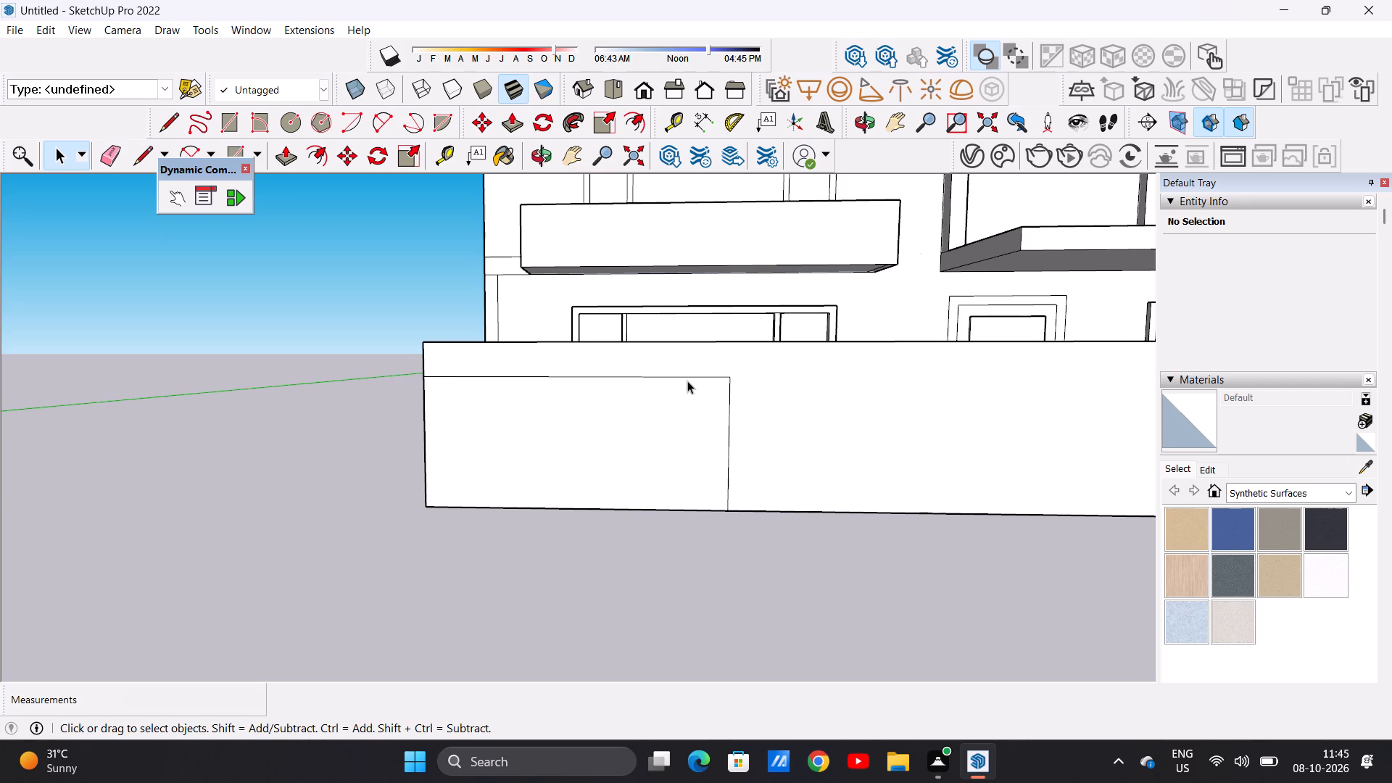
Draw a full-height vertical line on the wall's front face, from top edge to bottom edge, just beyond the outlined panel's vertical side.
key("l")
scroll(750, 360, "up", 2)
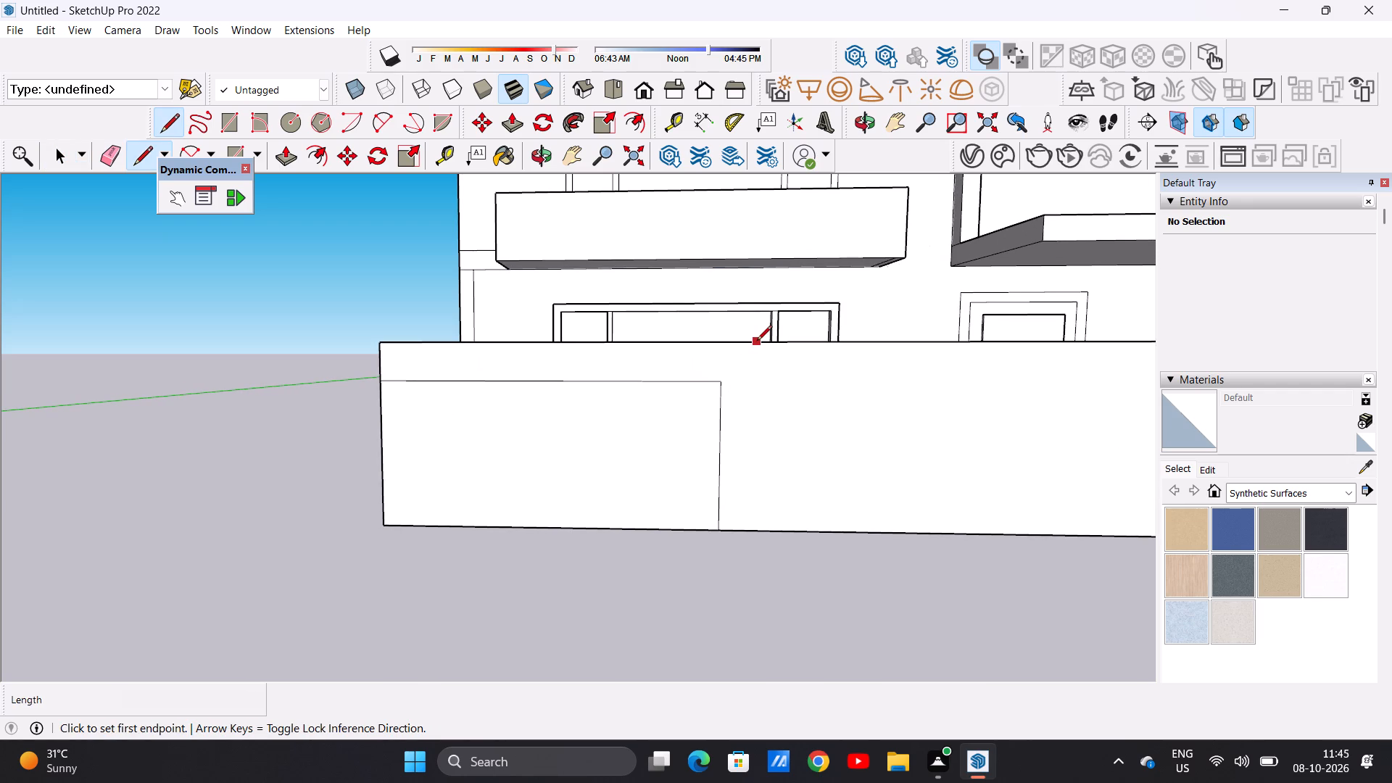
left_click(756, 344)
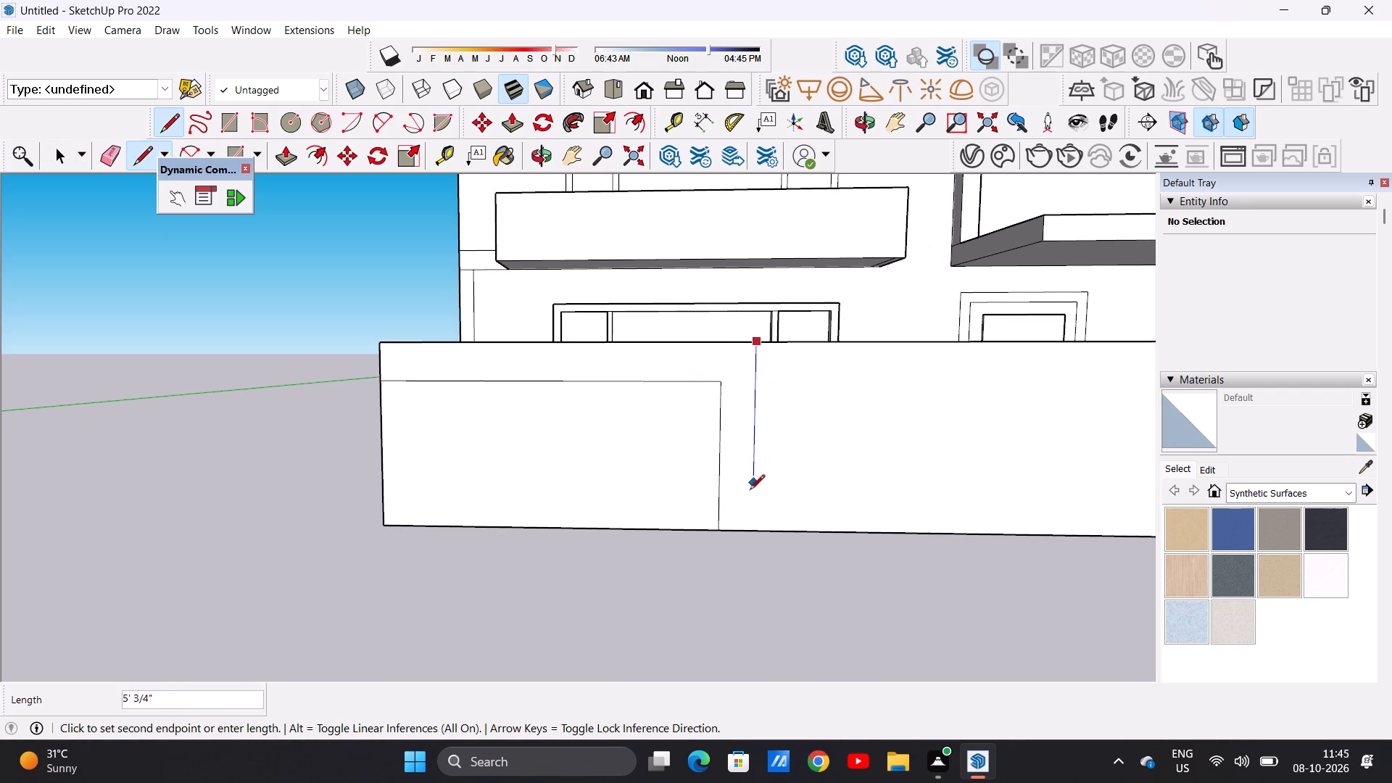
left_click(750, 529)
key("space")
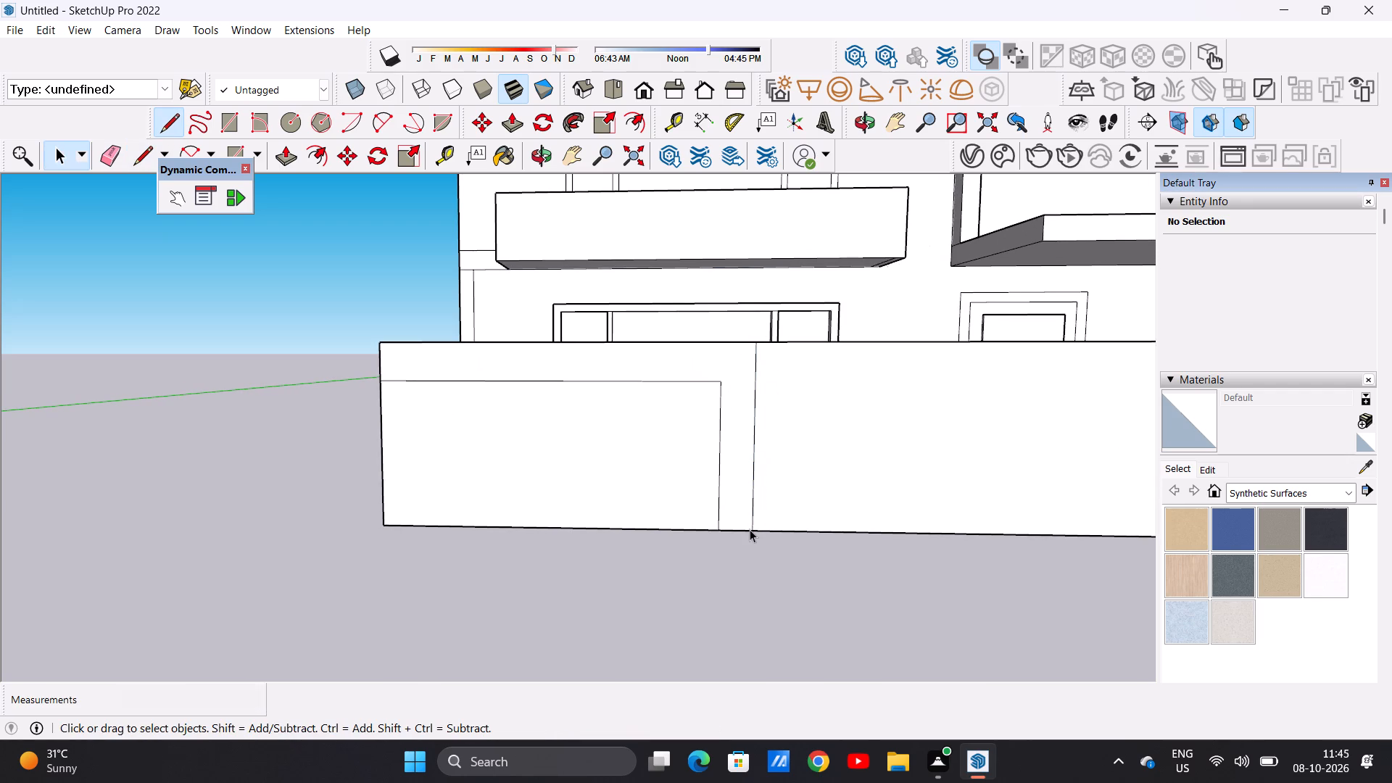
Outline a smaller panel inside the existing one on the wall's front face: a horizontal line about 10' 2", closed by a vertical about 3' 8" down to the base.
scroll(765, 508, "down", 1)
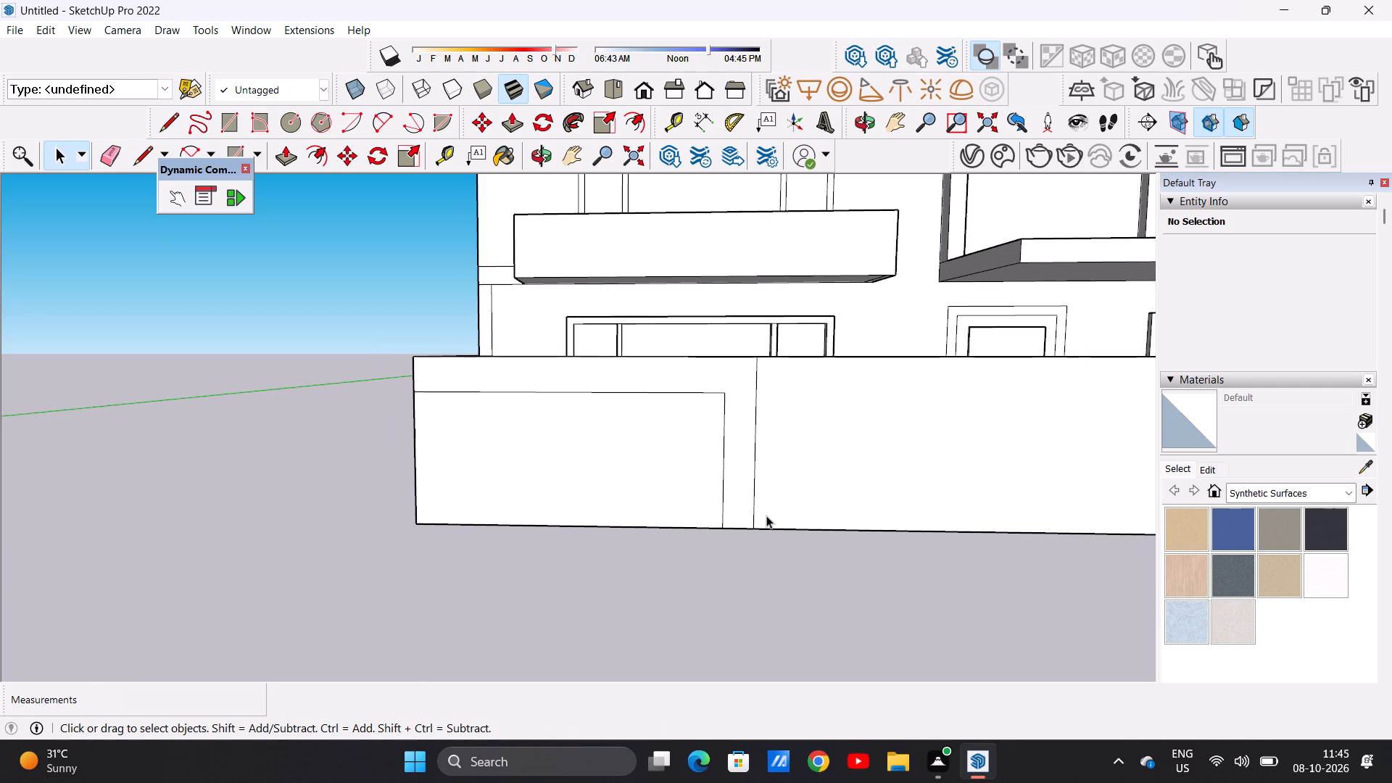
scroll(766, 516, "up", 1)
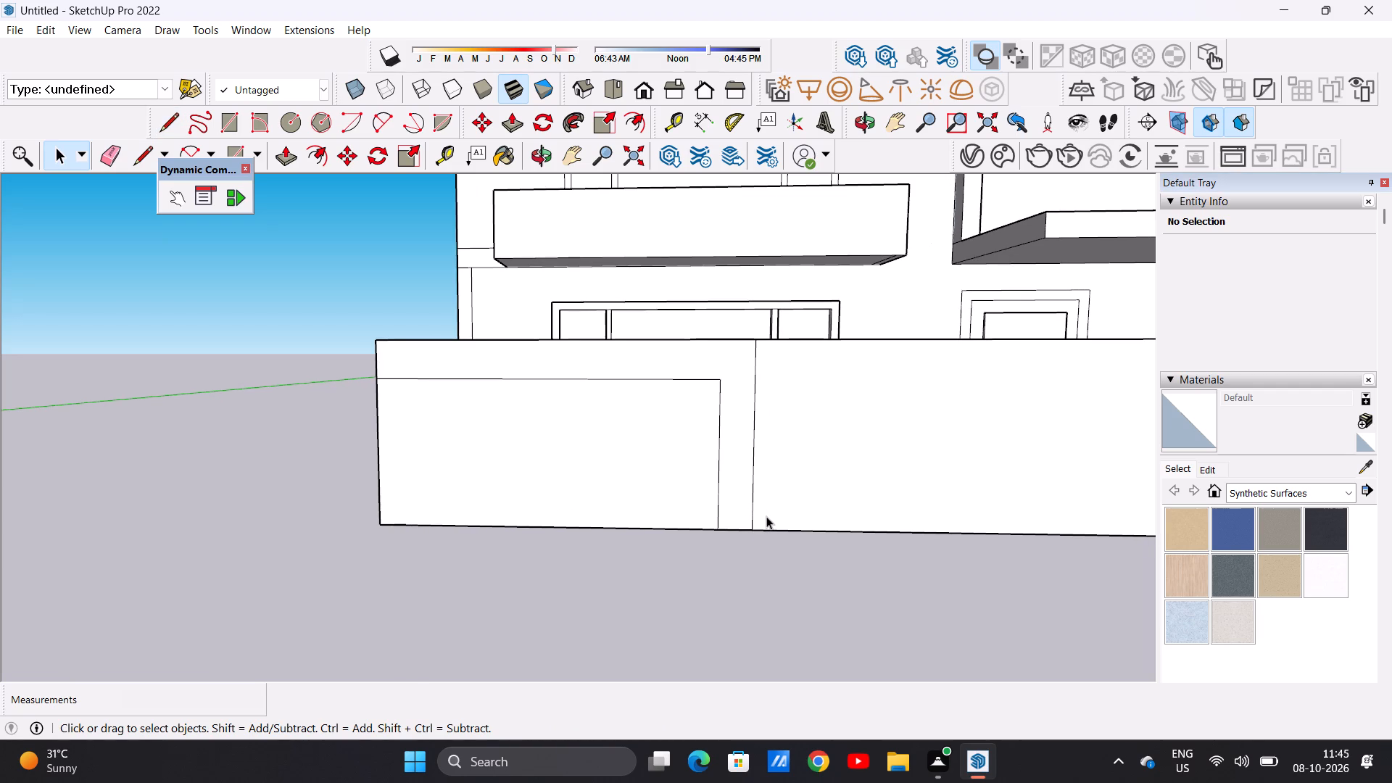
key("l")
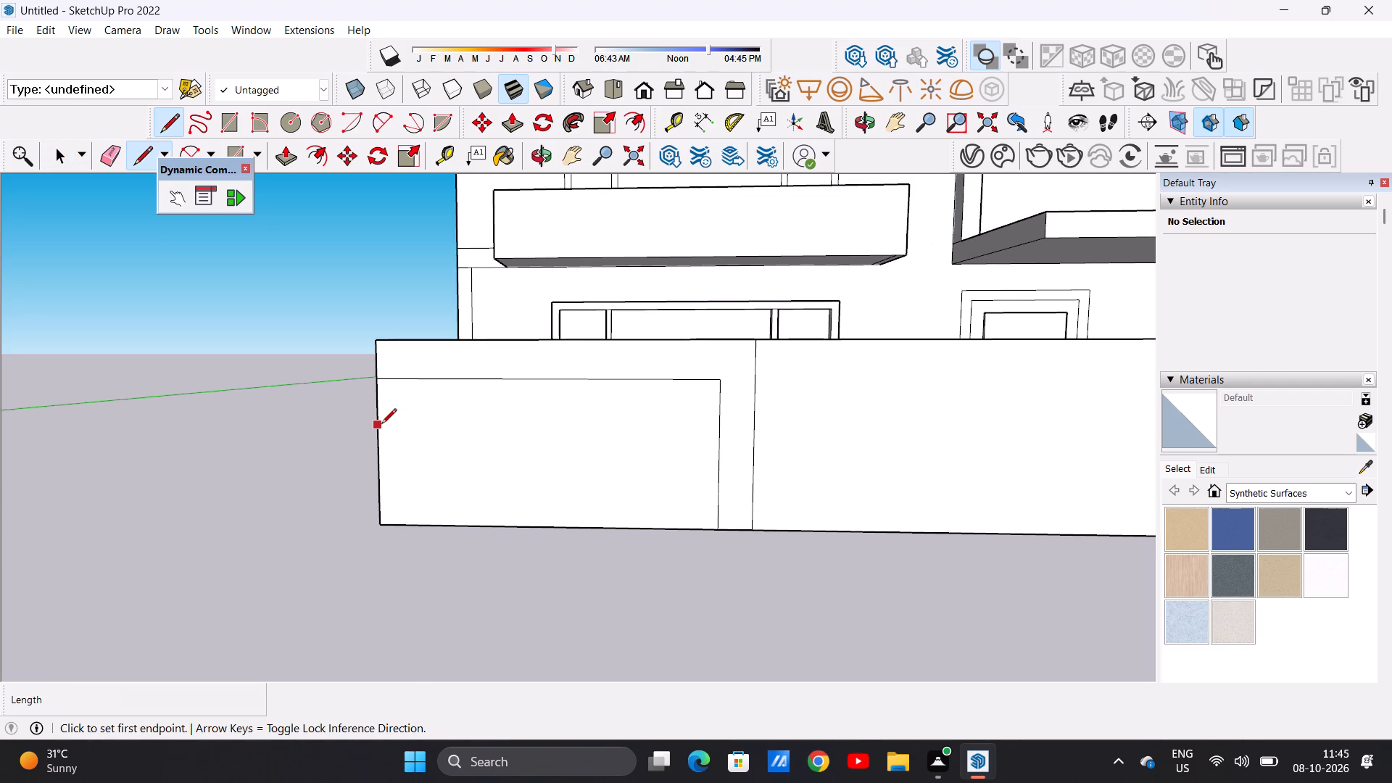
double_click(381, 424)
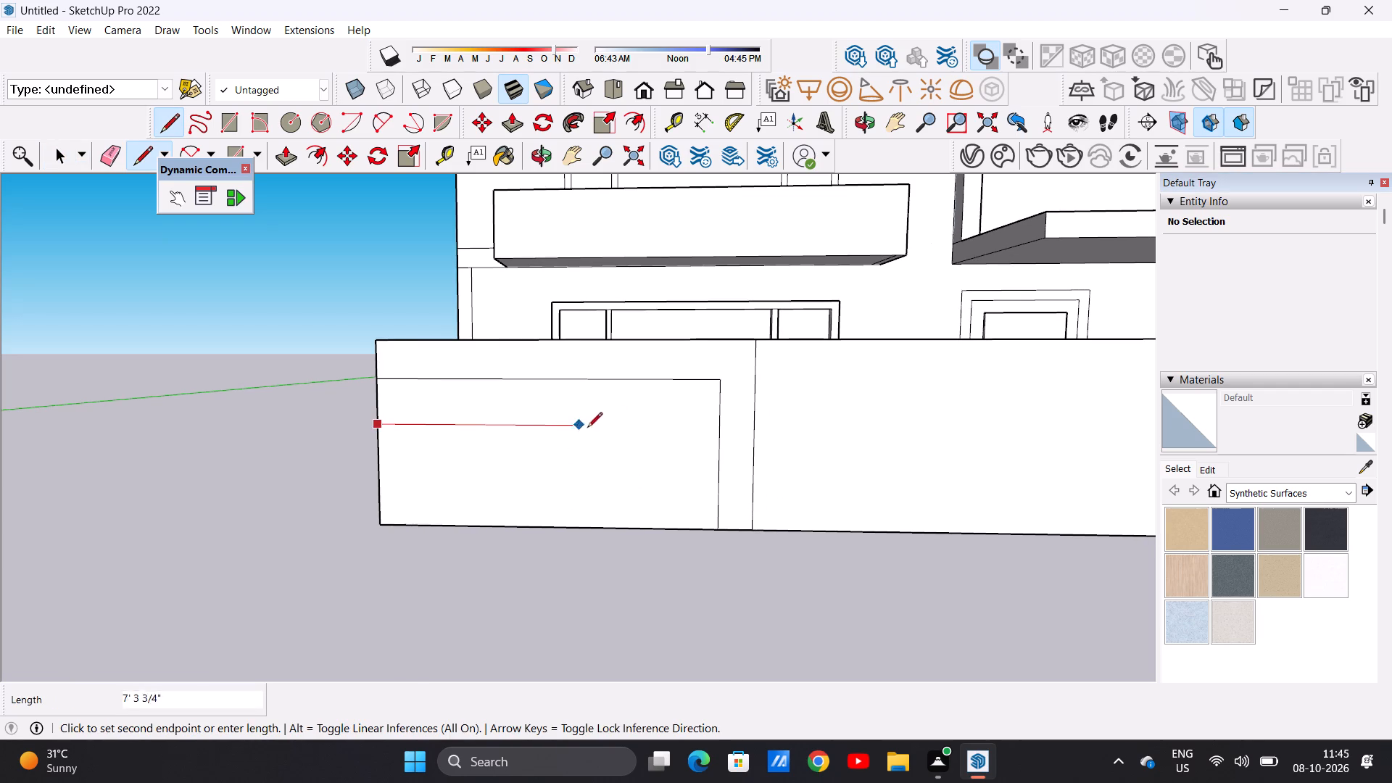
double_click(660, 418)
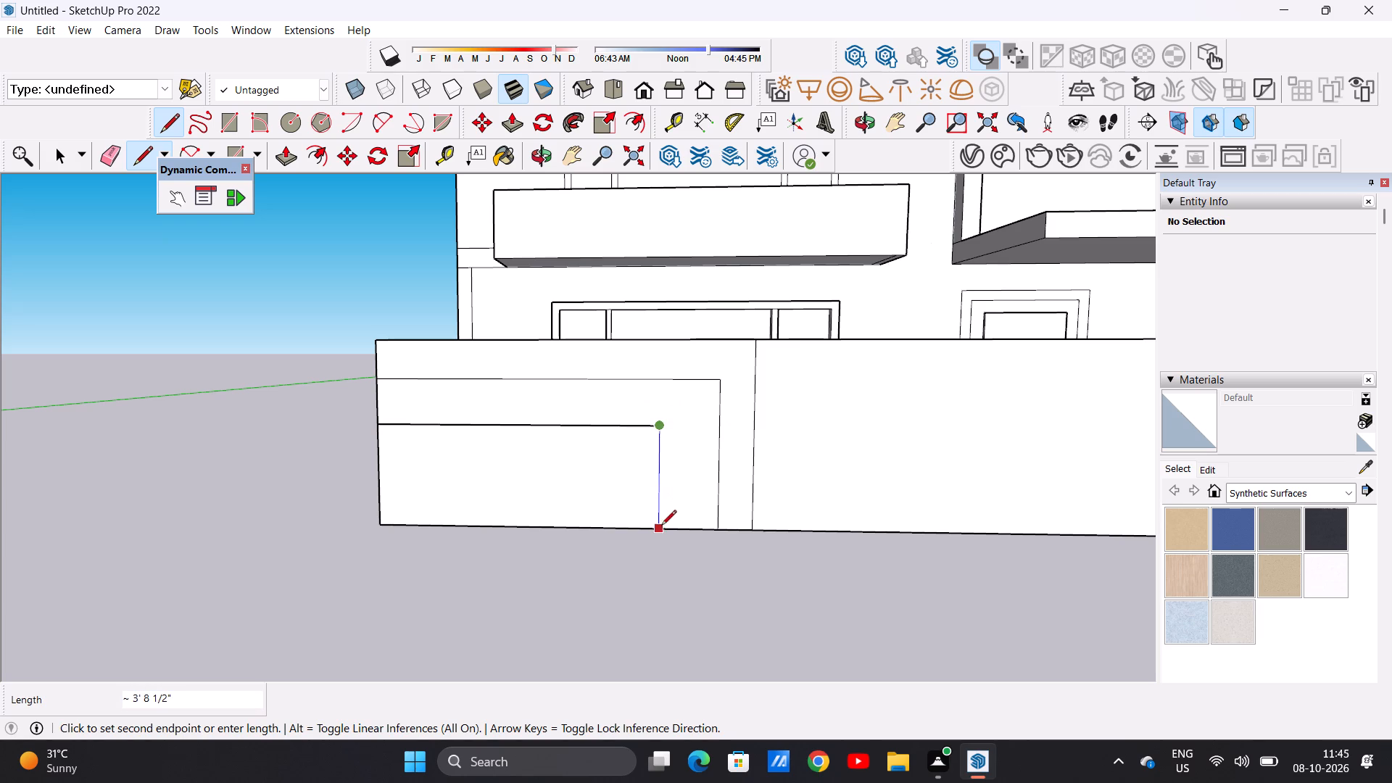
double_click(662, 534)
key("space")
Push/Pull the outer L-shaped band on the boundary wall's front face outward by about 1'.
scroll(668, 465, "down", 5)
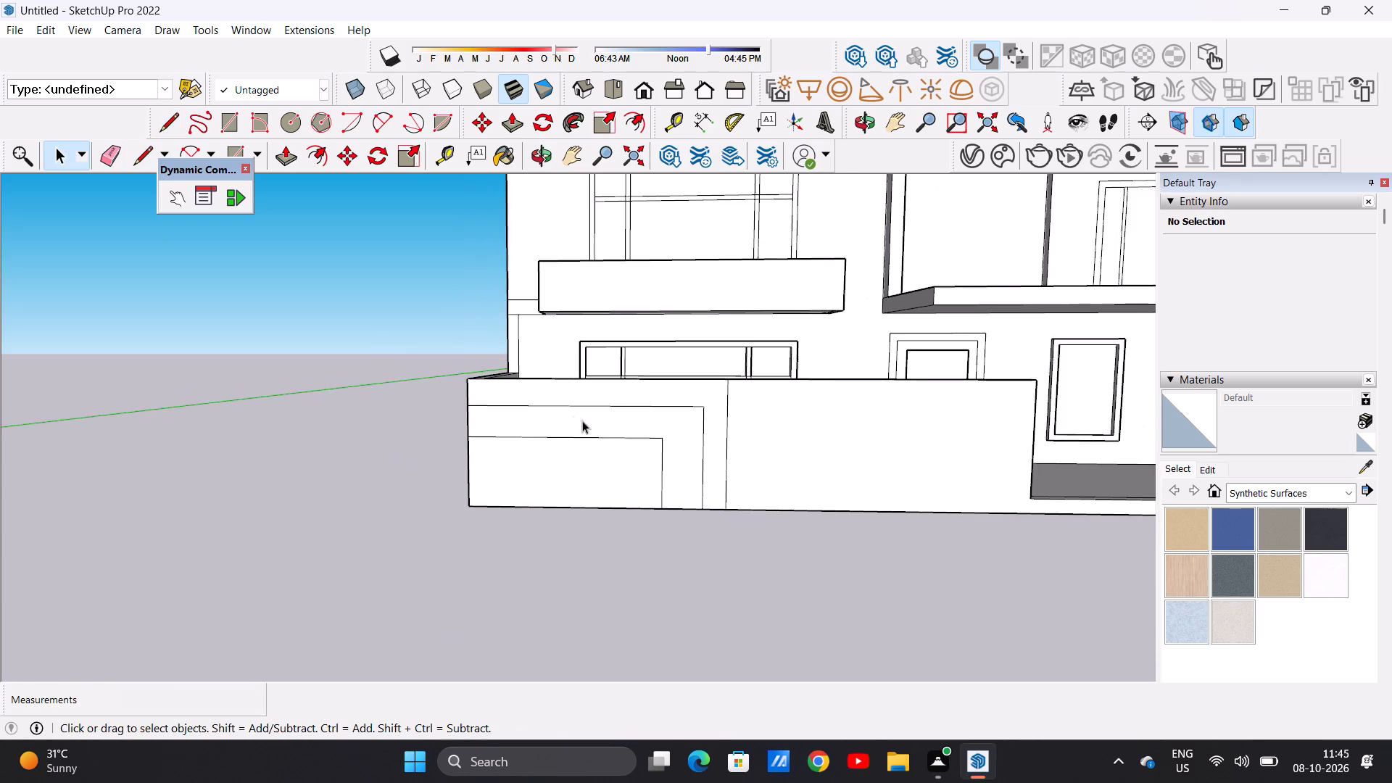
middle_click_drag(573, 417, 710, 442)
scroll(559, 389, "up", 5)
scroll(618, 441, "up", 1)
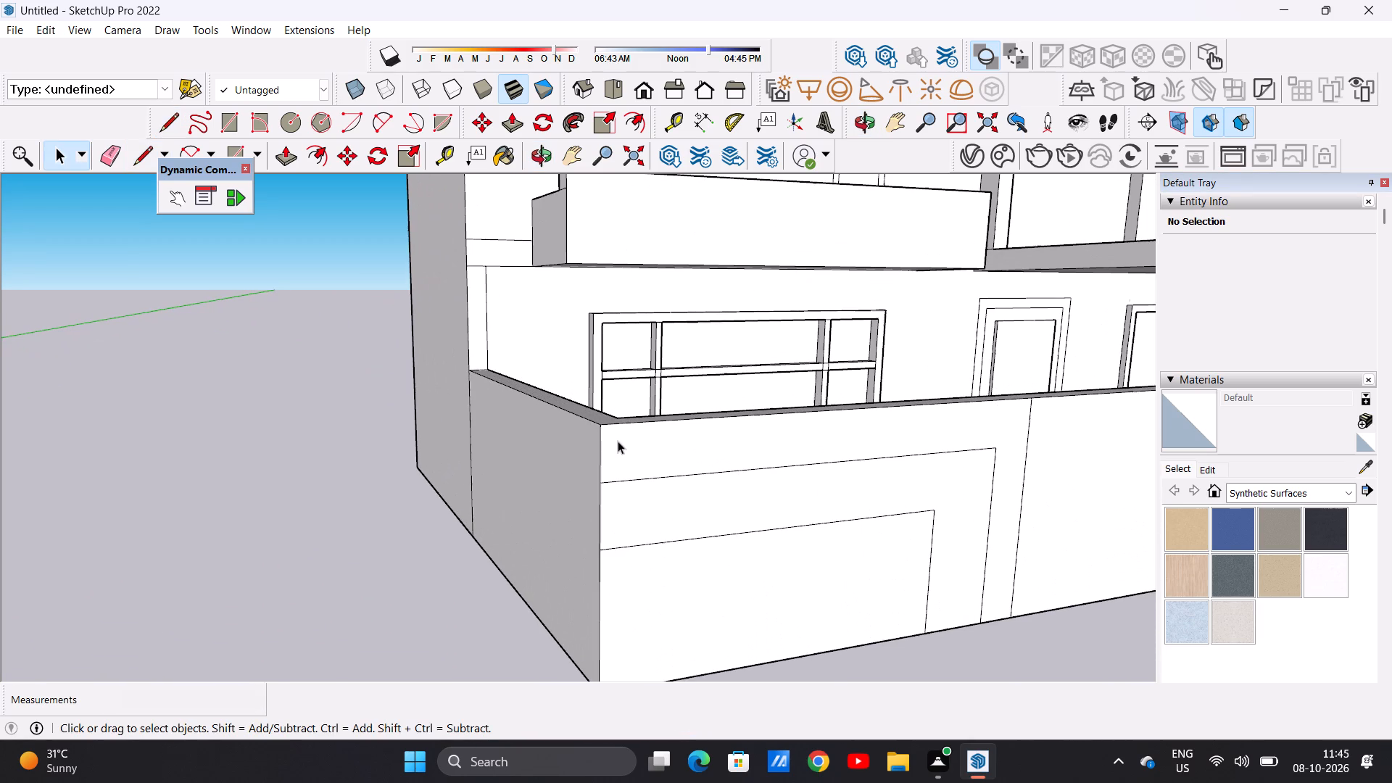
key("p")
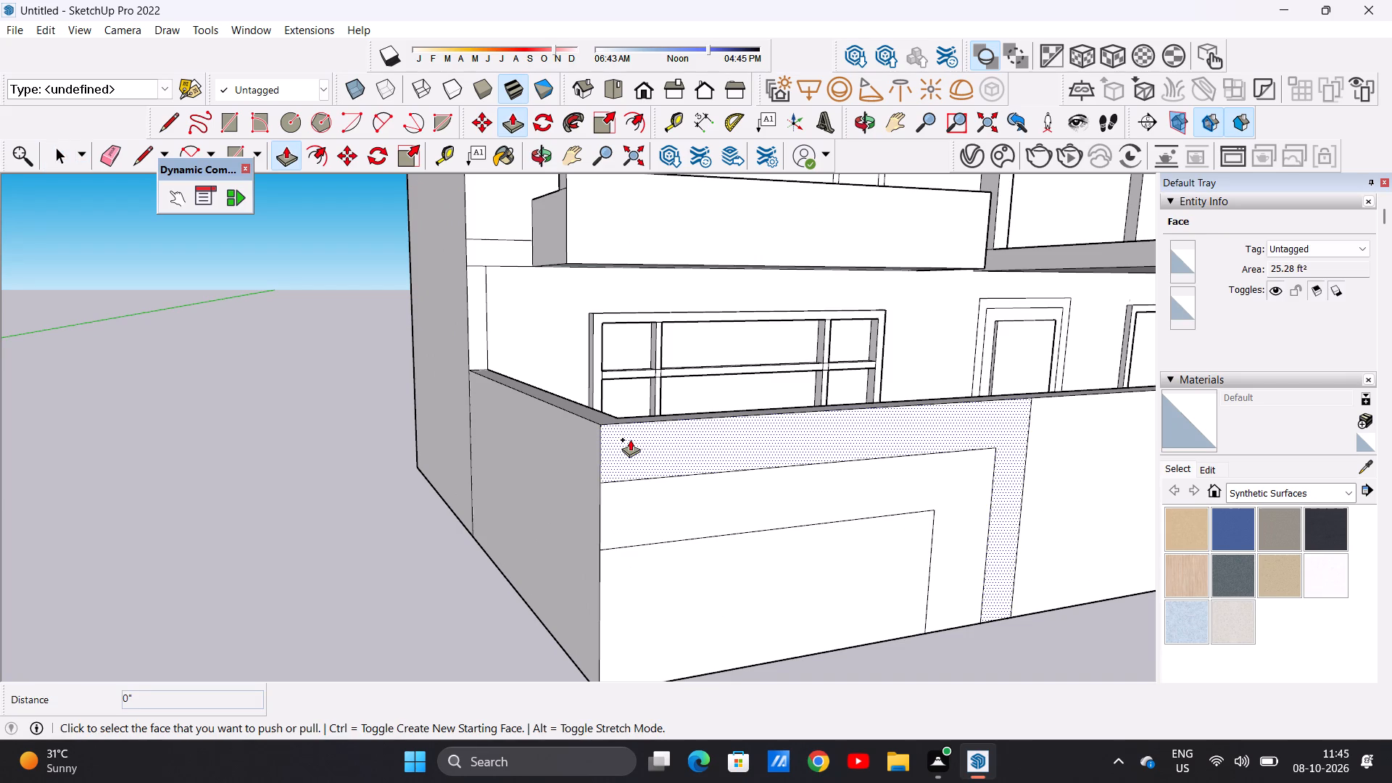
left_click(630, 439)
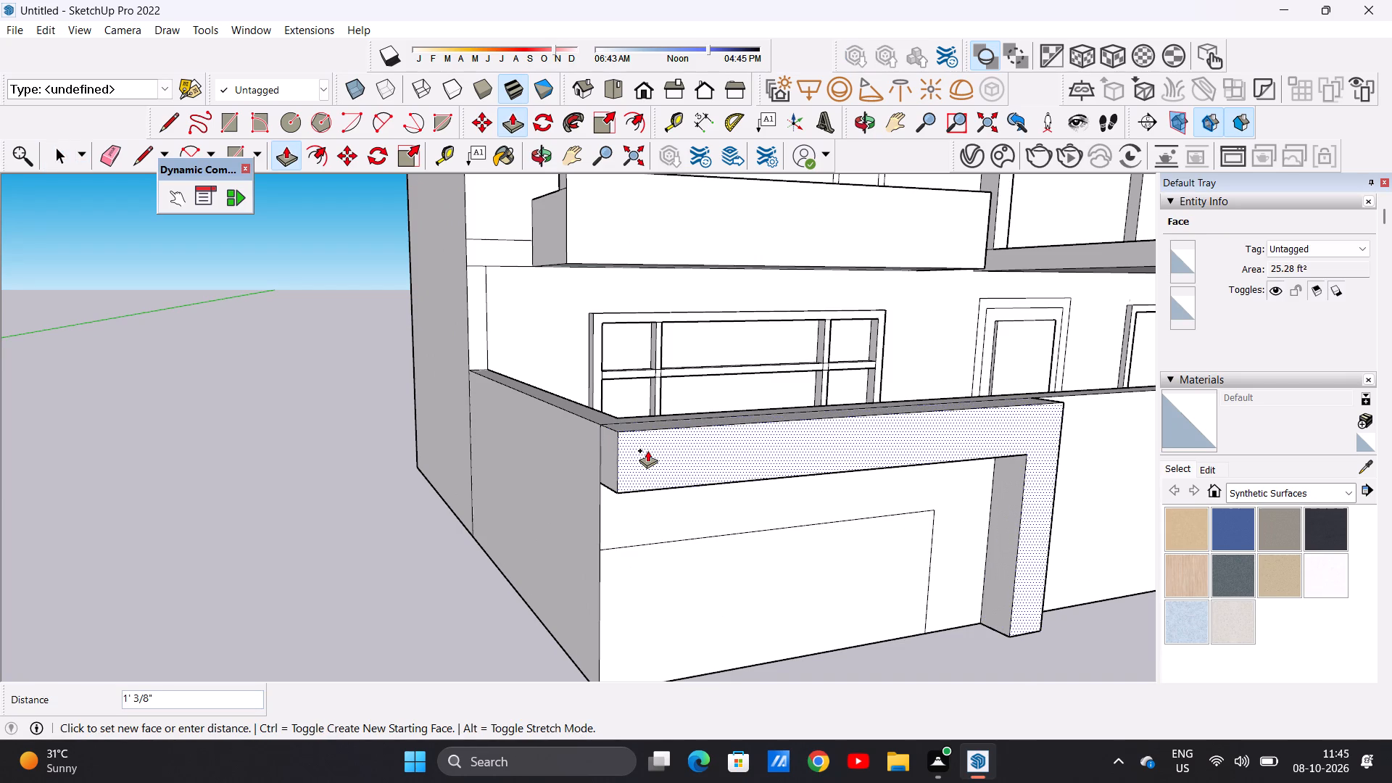
left_click(647, 450)
Push/Pull the inner rectangular panel on the boundary wall's front face outward by about 6".
left_click(651, 597)
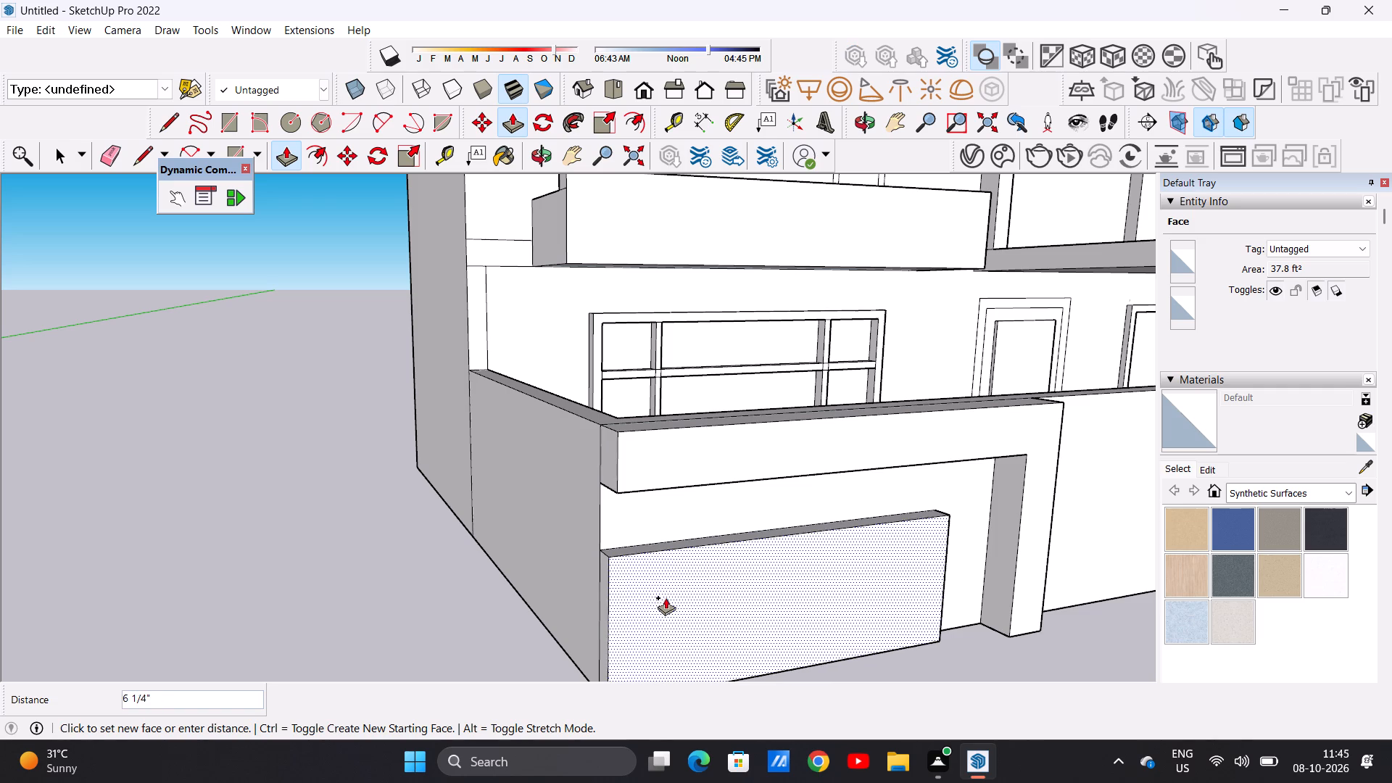
left_click(665, 597)
key("space")
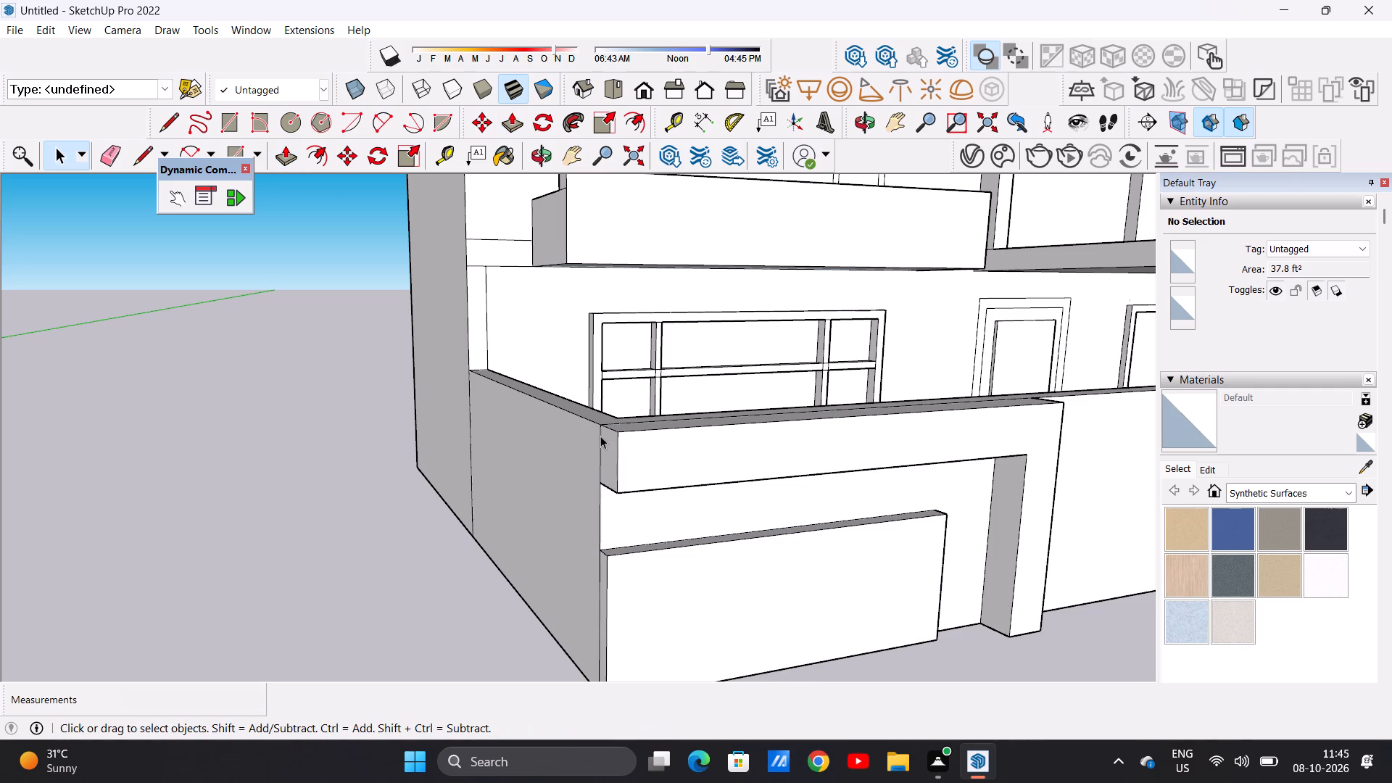
Draw a full-height rectangle about 2' 1" by 6' 9" on the plain wall face, just beyond the raised L-shaped band.
scroll(580, 394, "down", 7)
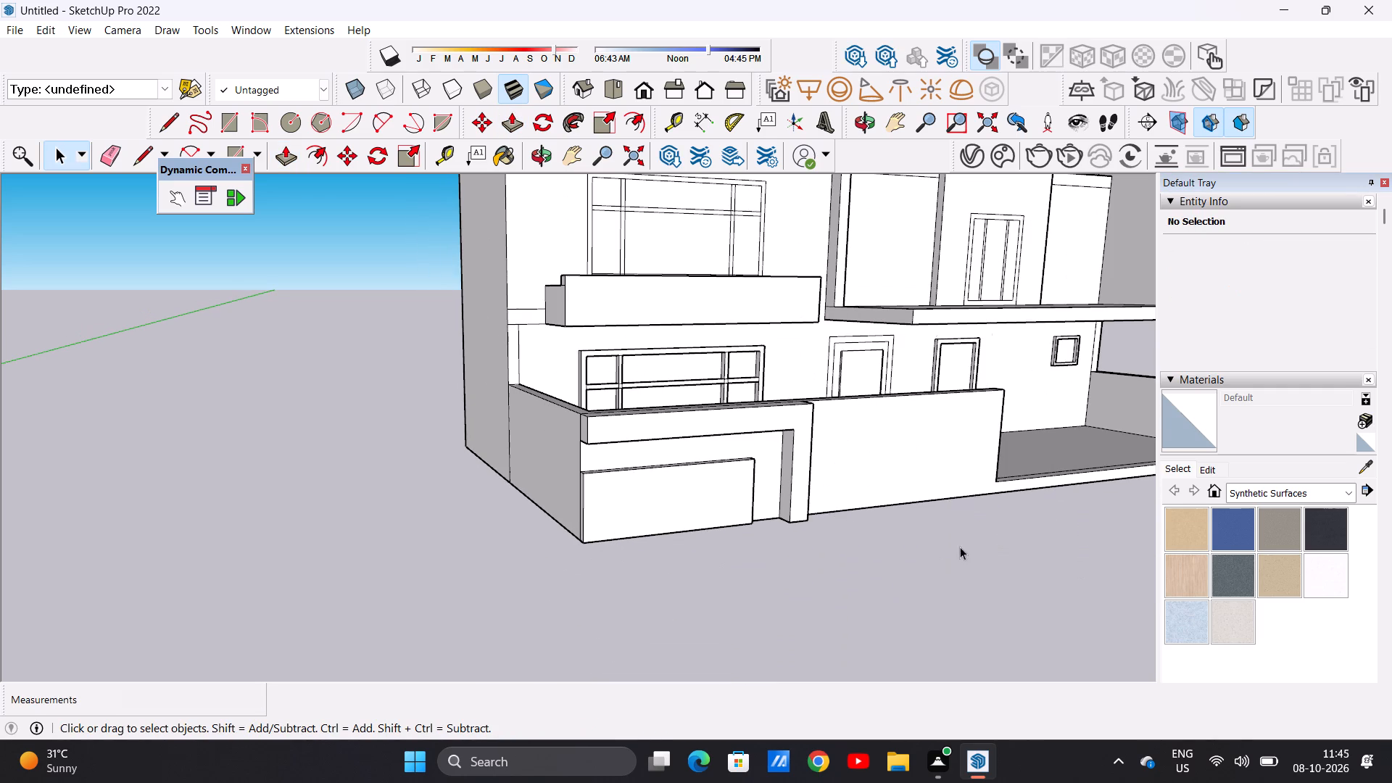
middle_click_drag(863, 510, 726, 517)
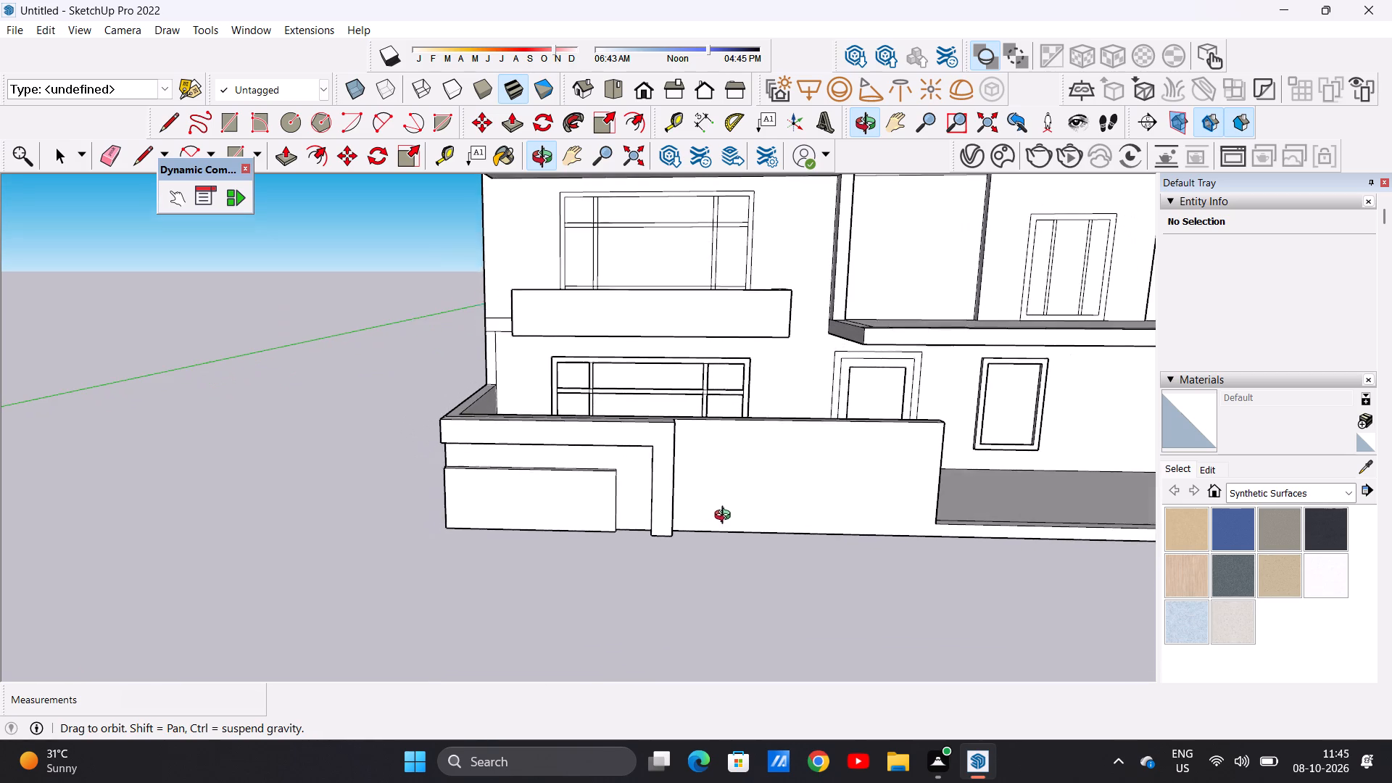
middle_click_drag(726, 517, 726, 516)
scroll(874, 447, "up", 5)
middle_click_drag(847, 528, 841, 504)
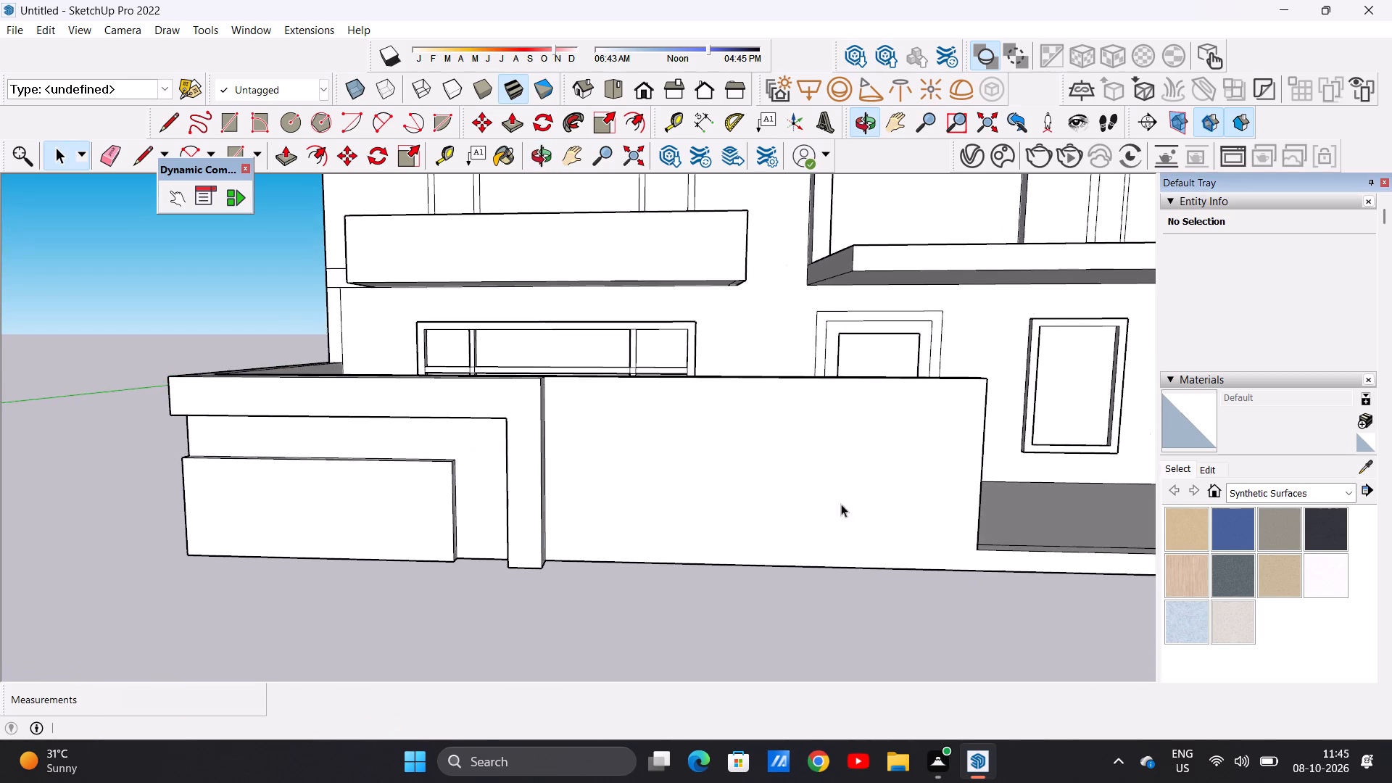
scroll(825, 444, "up", 2)
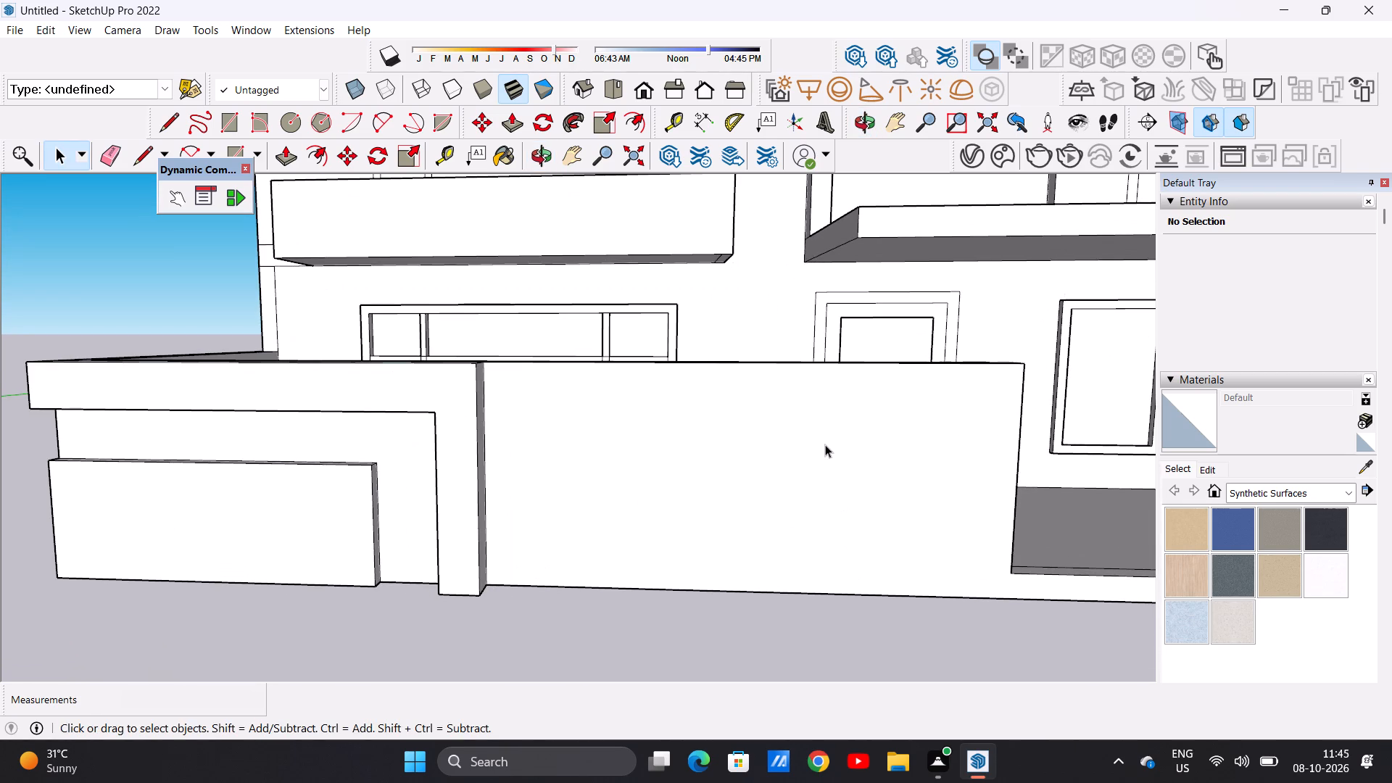
key("r")
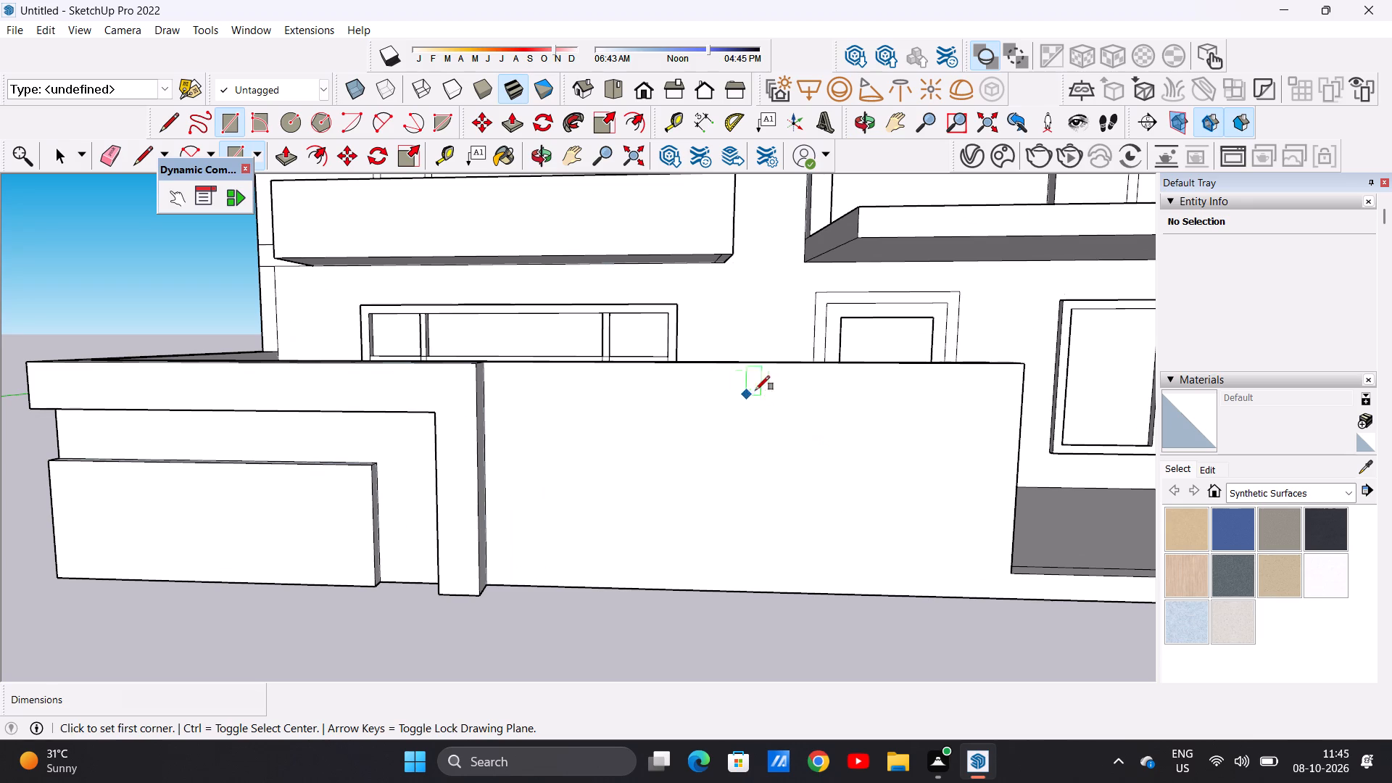
left_click(513, 585)
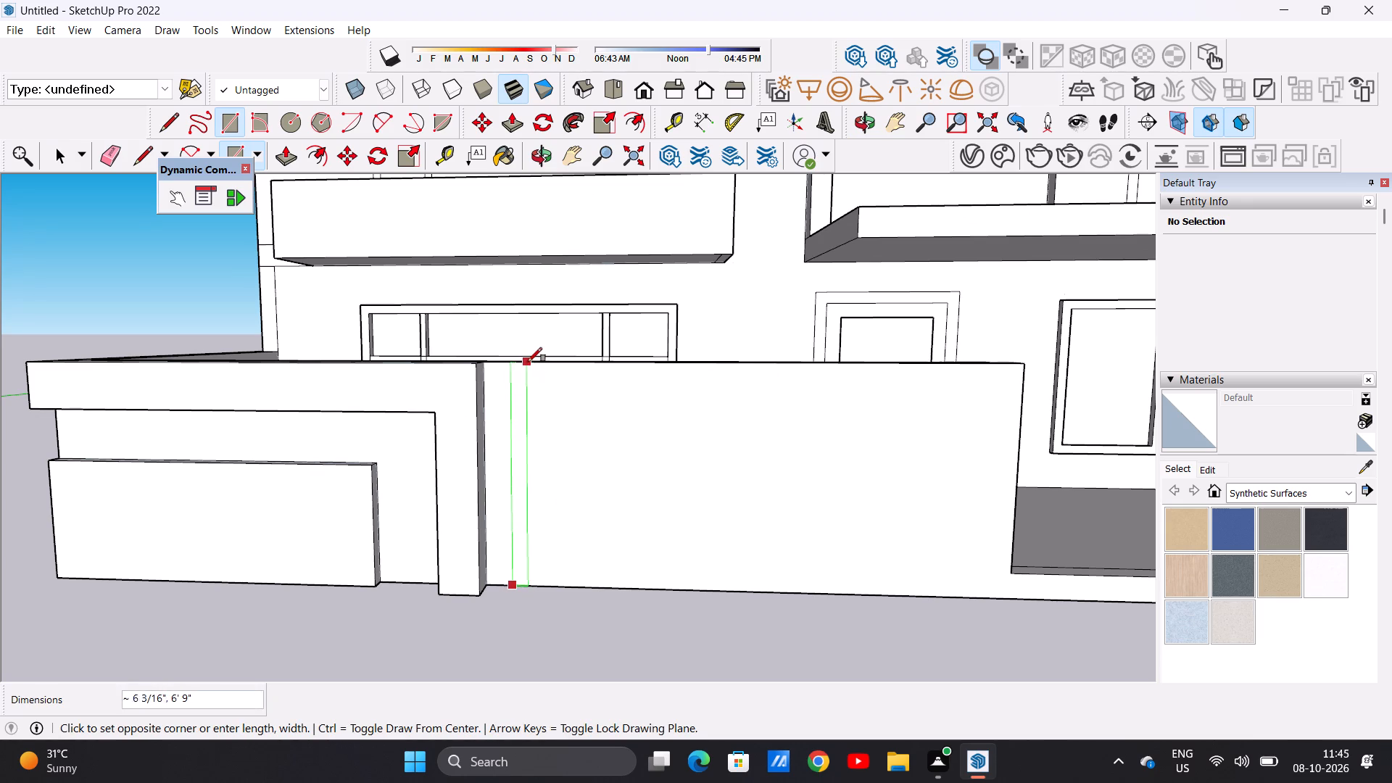
left_click(581, 365)
key("space")
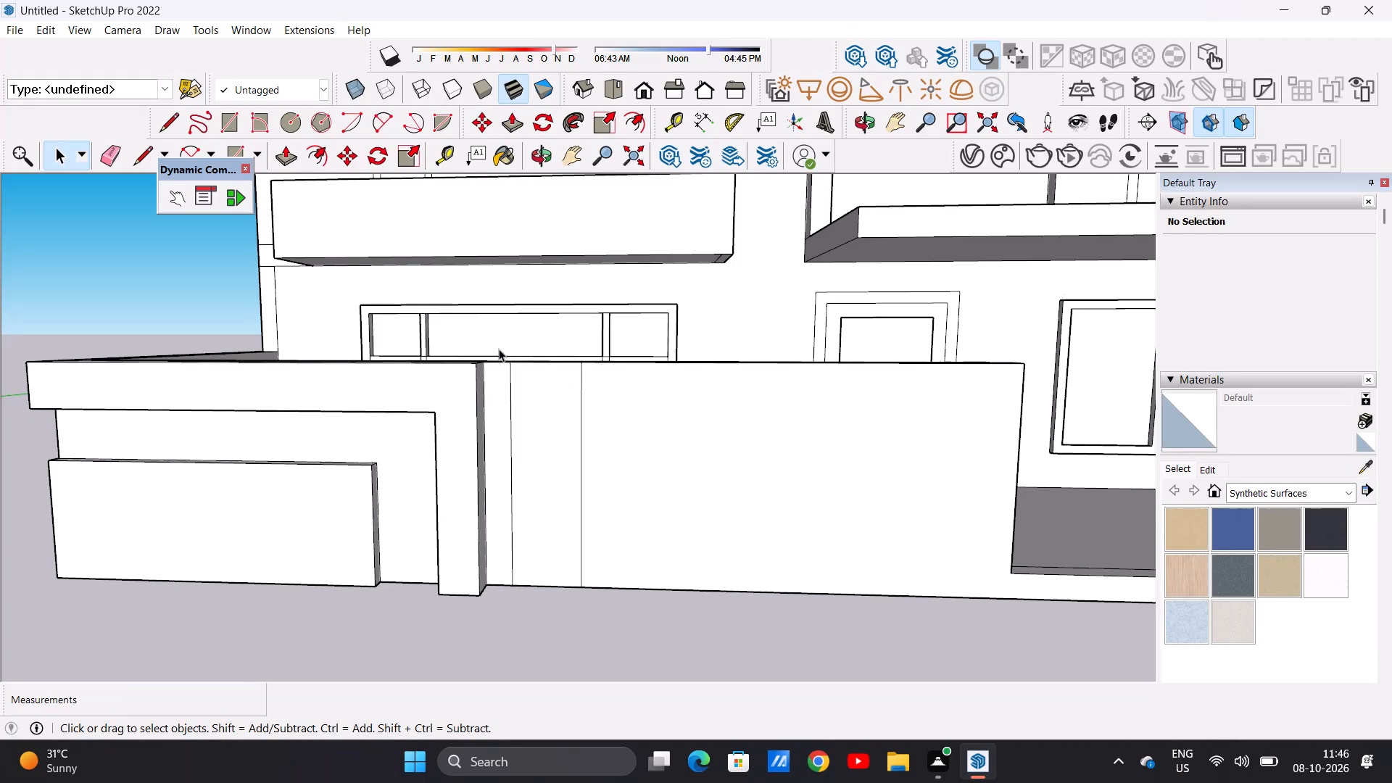
Examine the raised bands and the outlined vertical strip on the boundary wall from several angles.
scroll(538, 491, "down", 3)
middle_click_drag(466, 412, 856, 523)
middle_click_drag(517, 392, 250, 355)
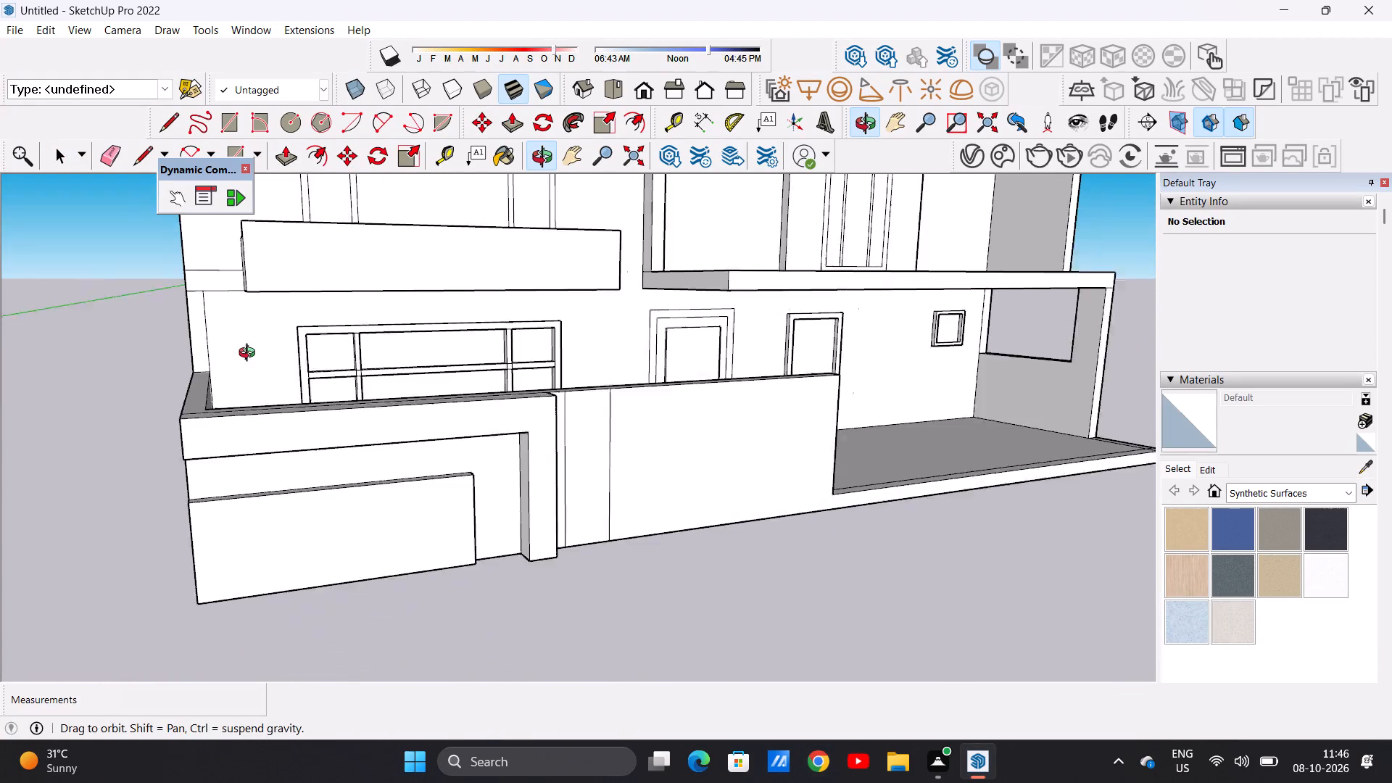
middle_click_drag(250, 355, 234, 360)
scroll(482, 396, "up", 7)
scroll(661, 522, "down", 1)
scroll(661, 517, "up", 2)
scroll(586, 441, "up", 2)
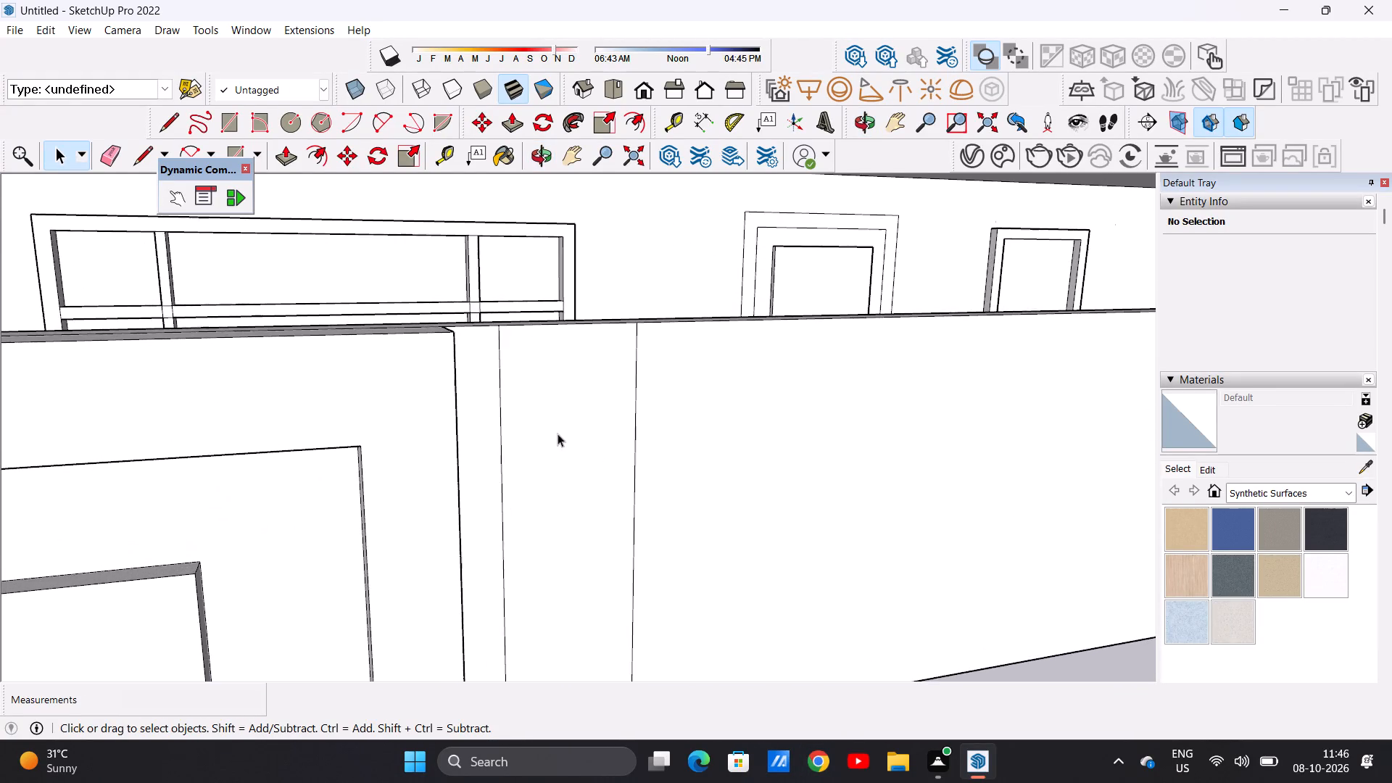
middle_click_drag(537, 434, 536, 444)
middle_click_drag(542, 453, 602, 506)
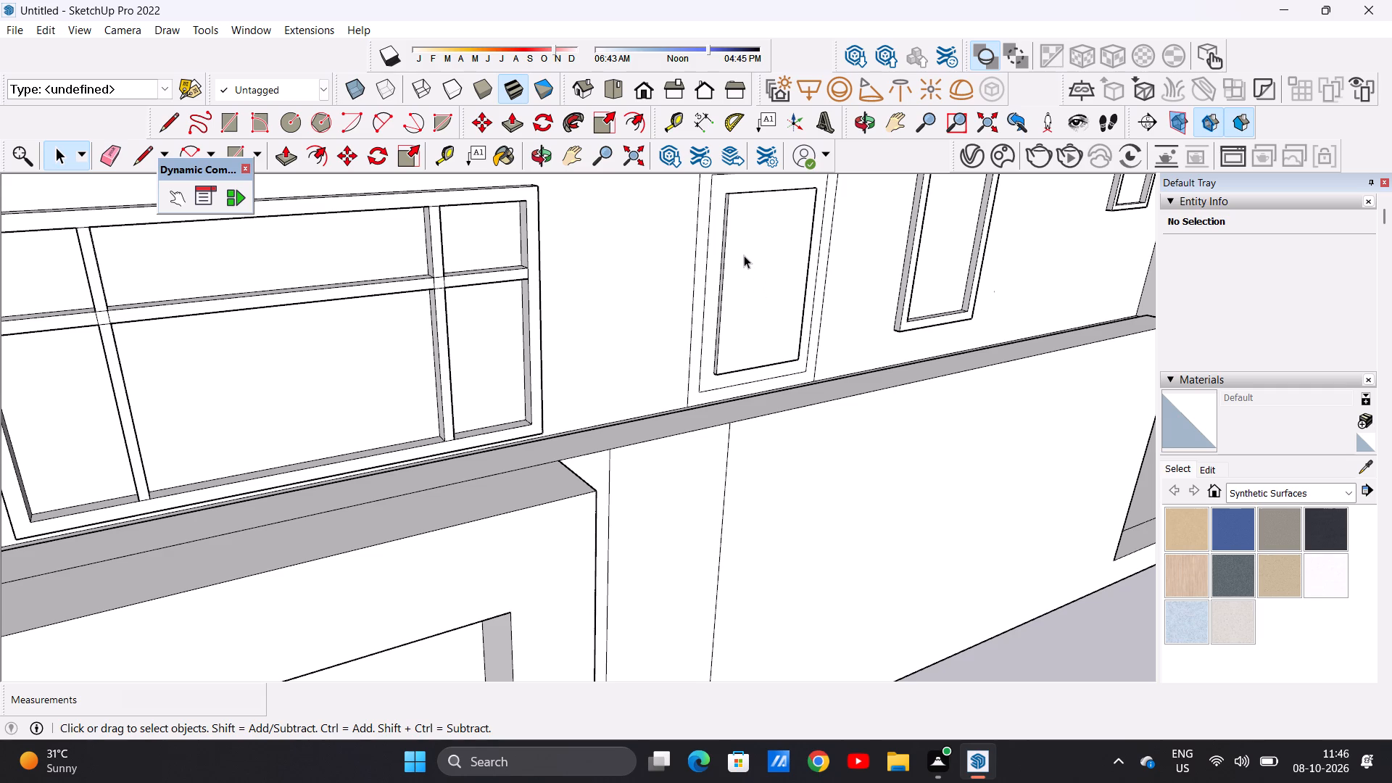
scroll(637, 504, "up", 1)
scroll(637, 504, "down", 1)
scroll(637, 504, "up", 1)
middle_click_drag(631, 415, 613, 489)
scroll(613, 491, "down", 2)
scroll(613, 491, "up", 1)
scroll(613, 491, "down", 5)
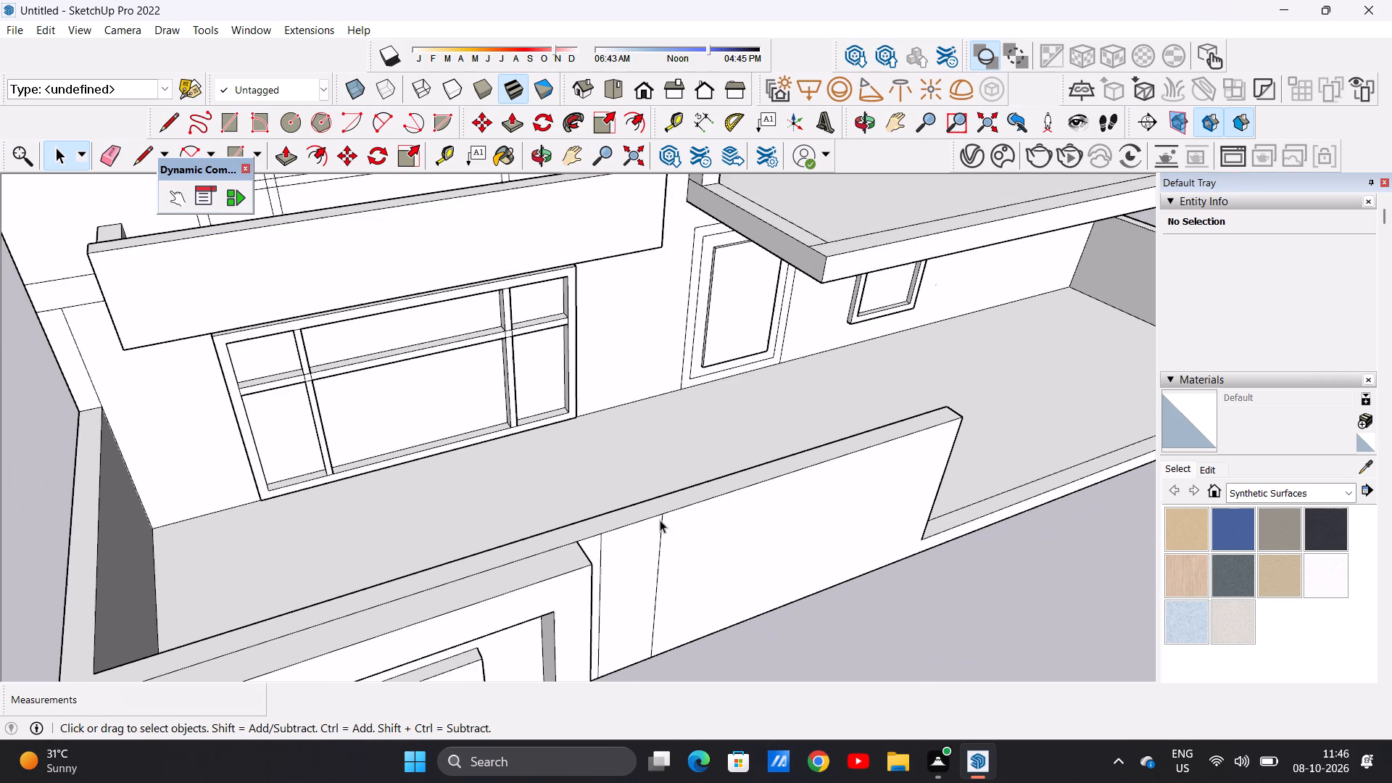
middle_click_drag(769, 589, 587, 469)
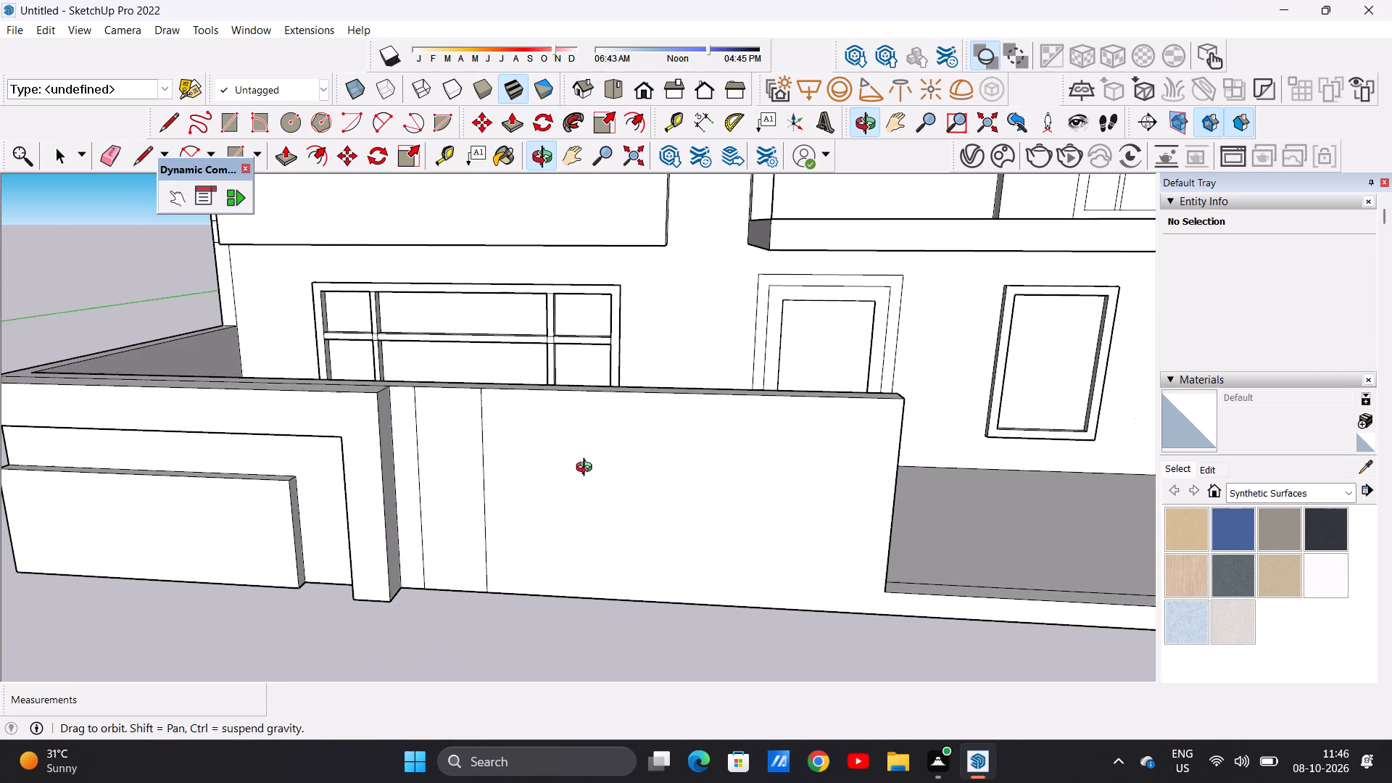
middle_click_drag(587, 469, 588, 468)
Copy the vertical strip twice along the wall's base edge, first by about 3' 5" and again by about 4'.
double_click(466, 548)
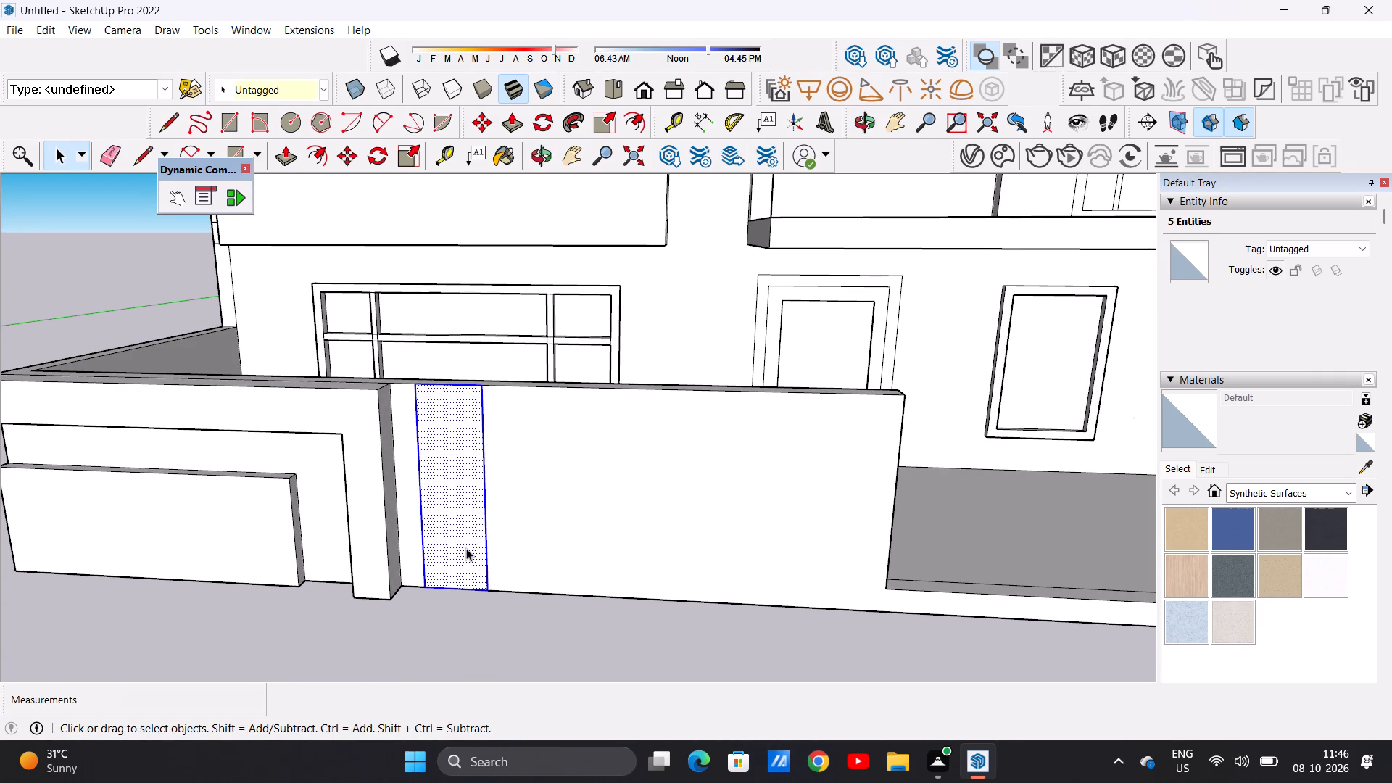
key("m")
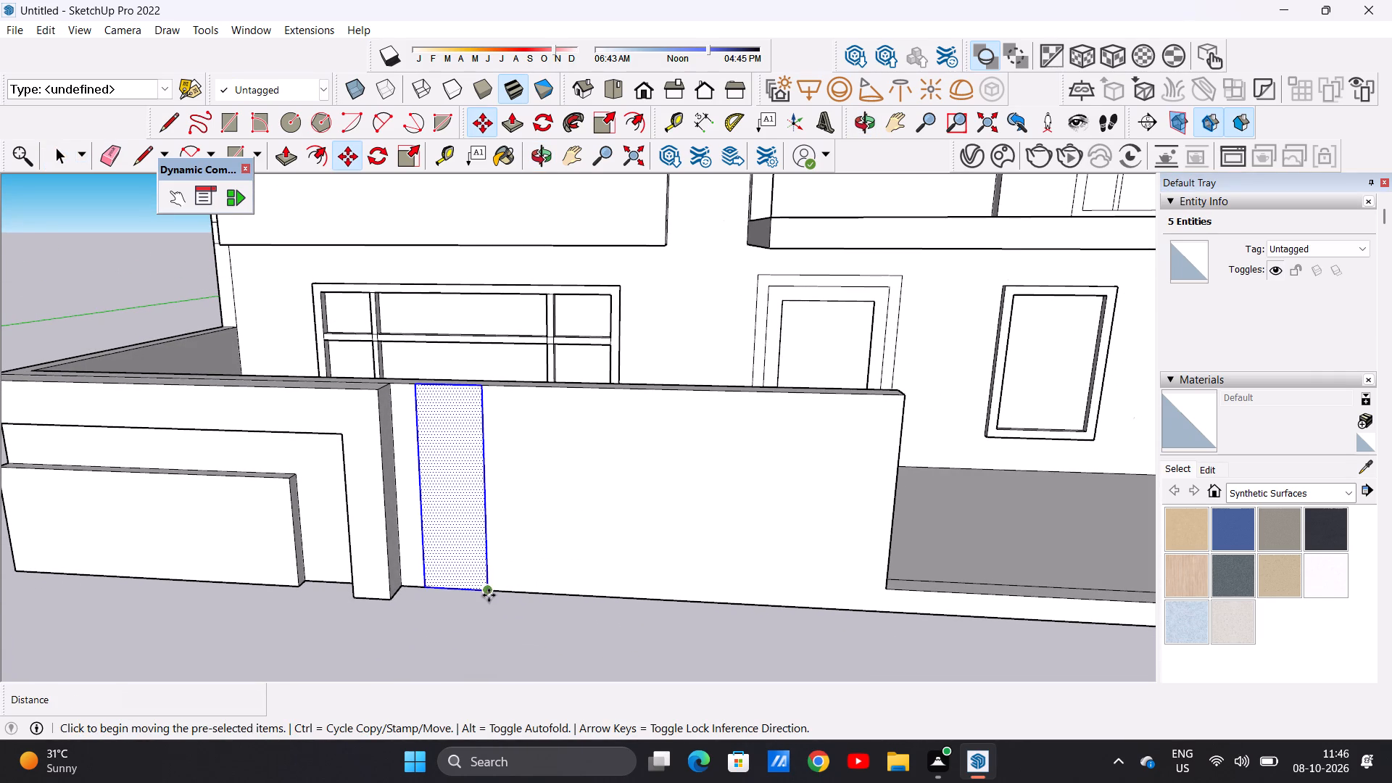
double_click(489, 595)
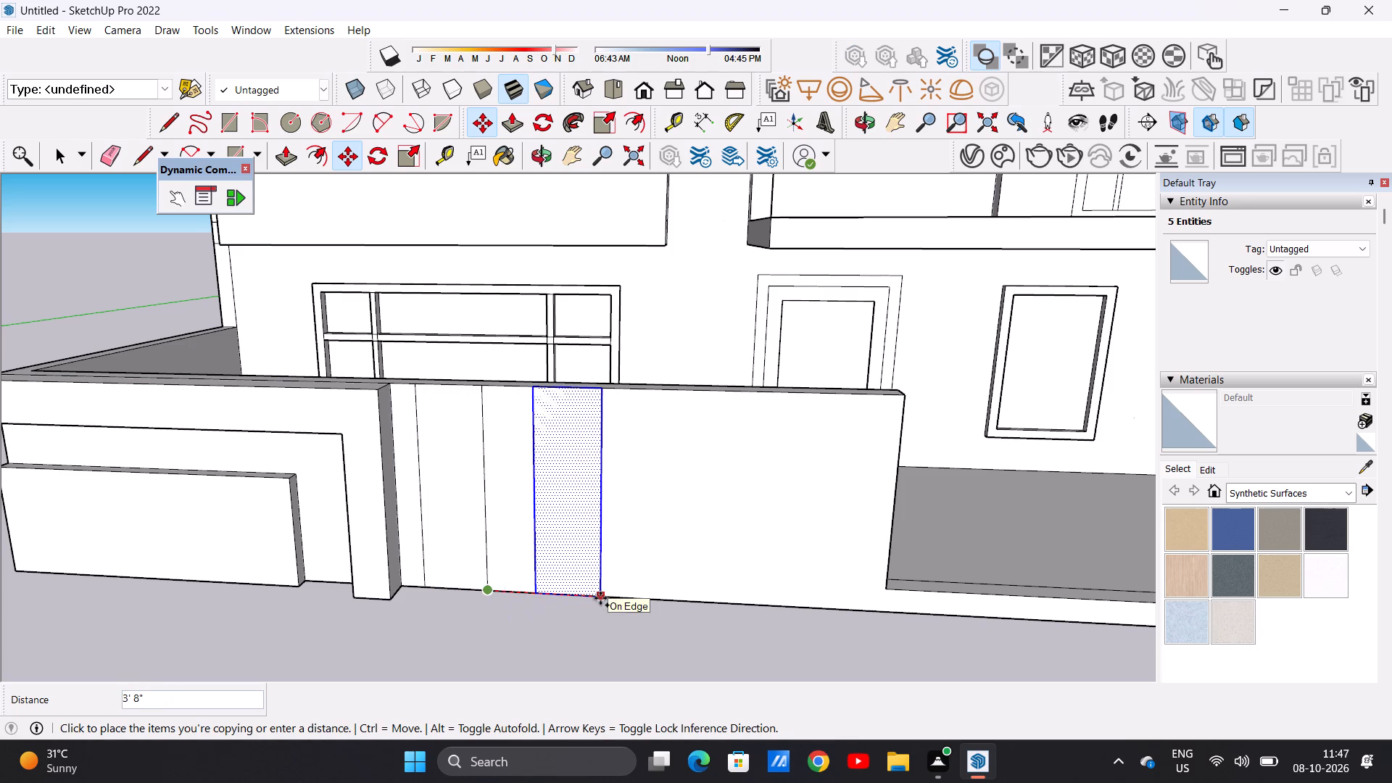
double_click(592, 597)
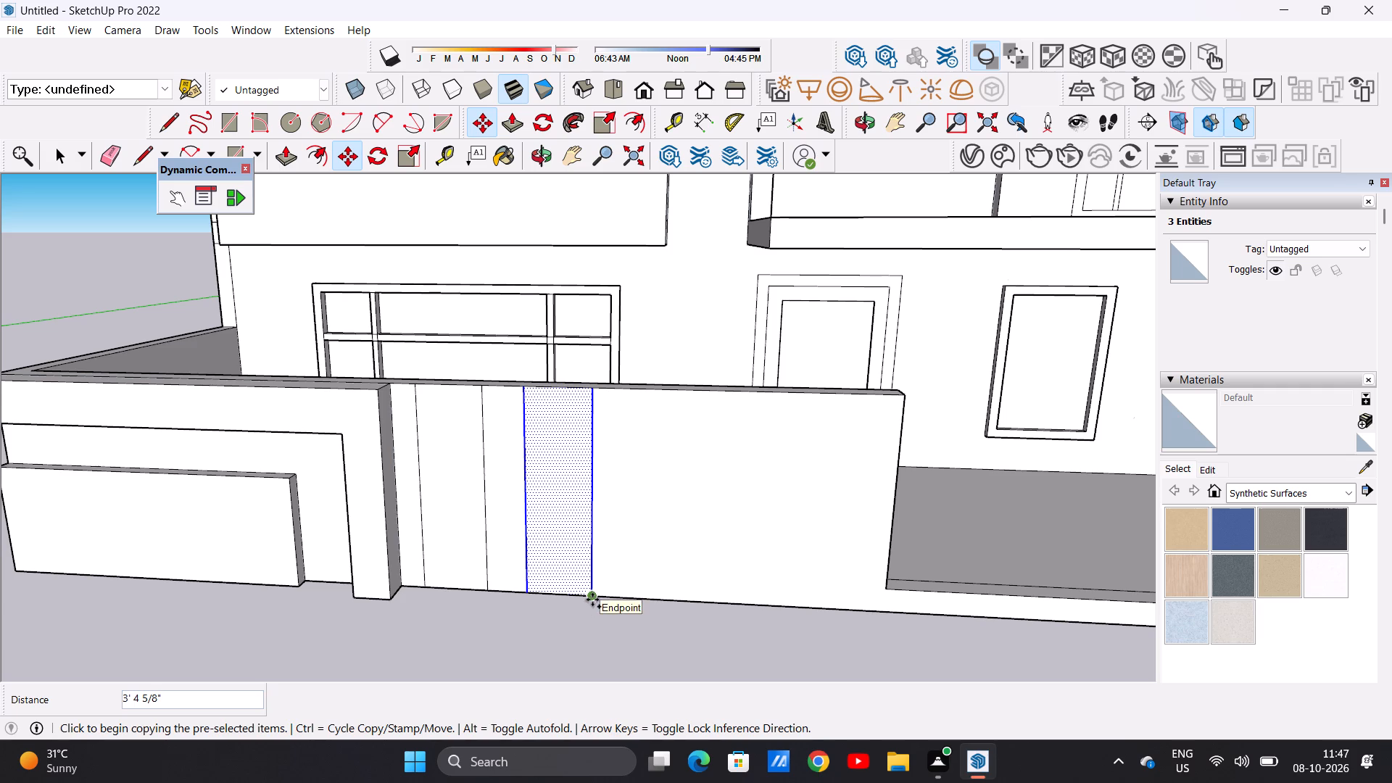
double_click(592, 600)
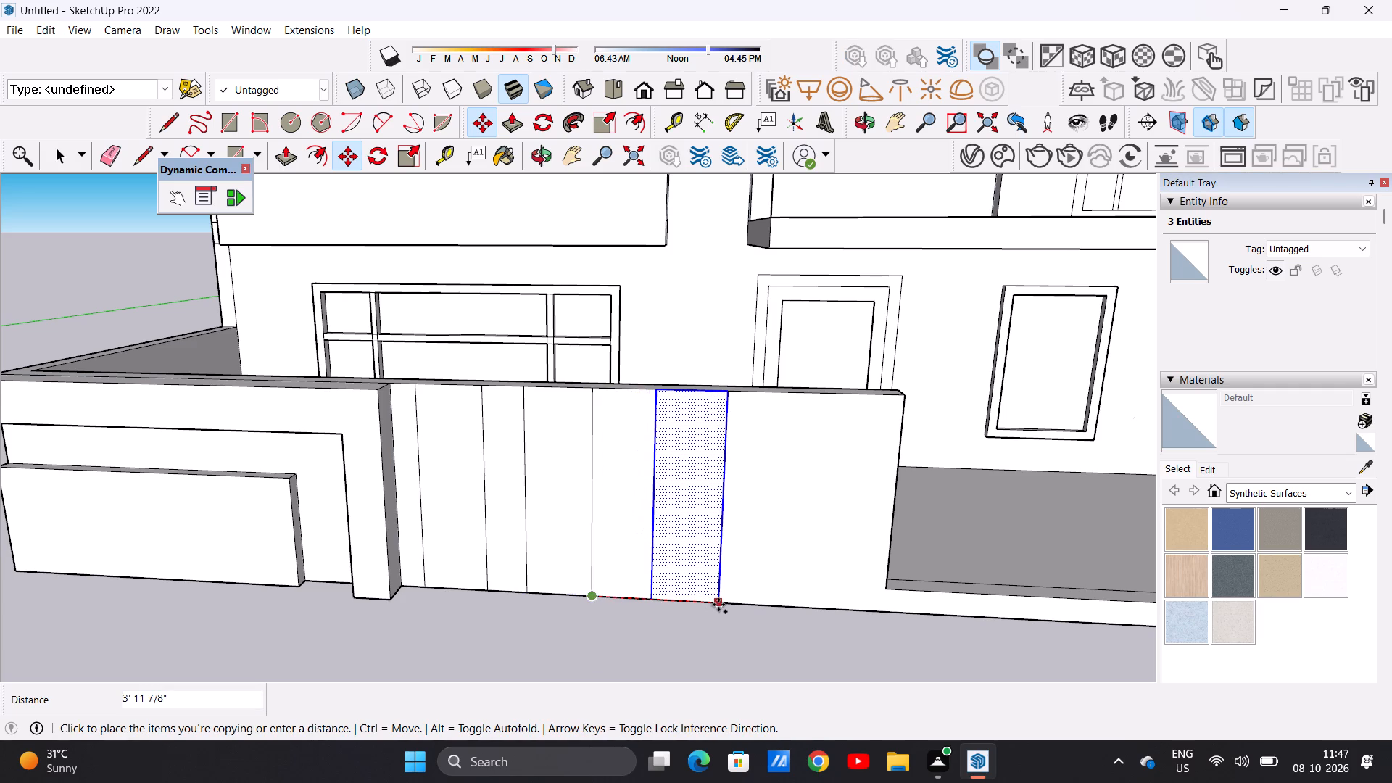
double_click(720, 605)
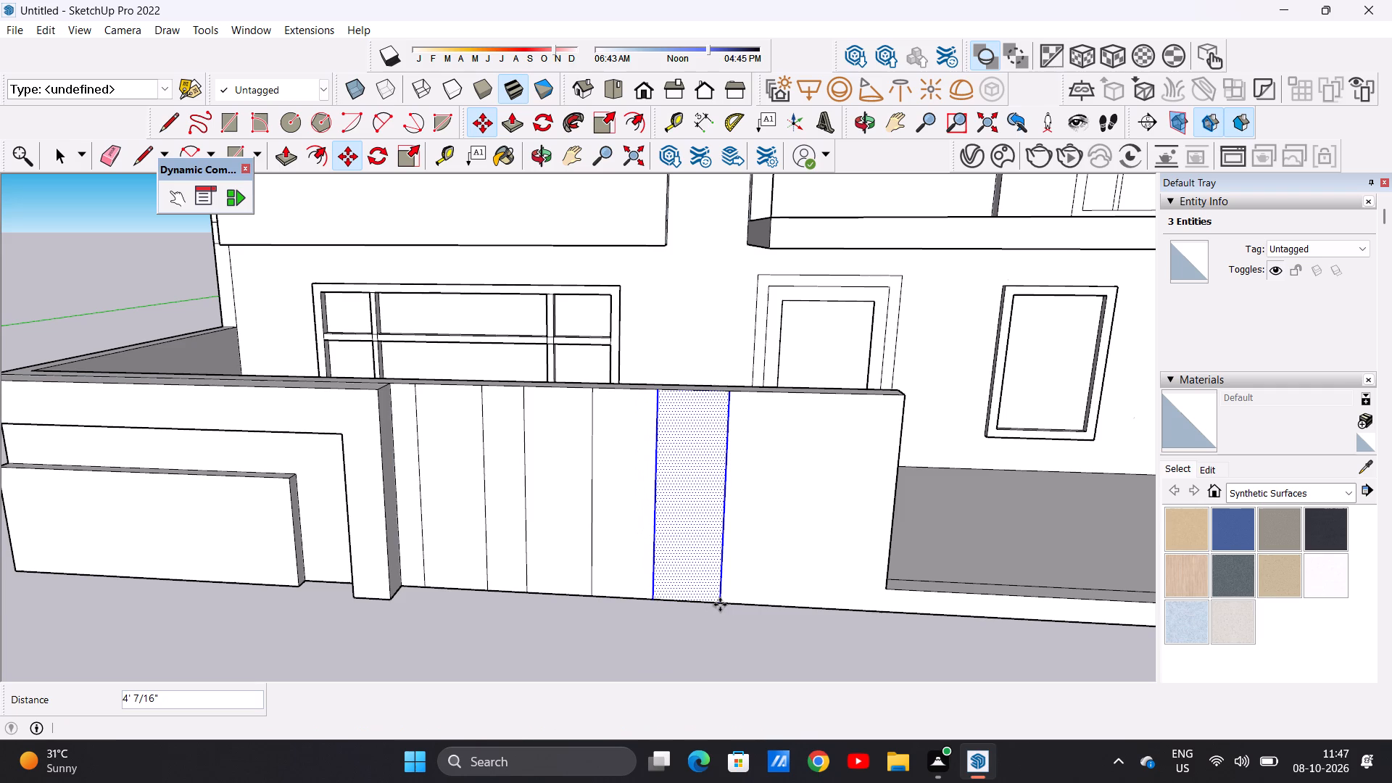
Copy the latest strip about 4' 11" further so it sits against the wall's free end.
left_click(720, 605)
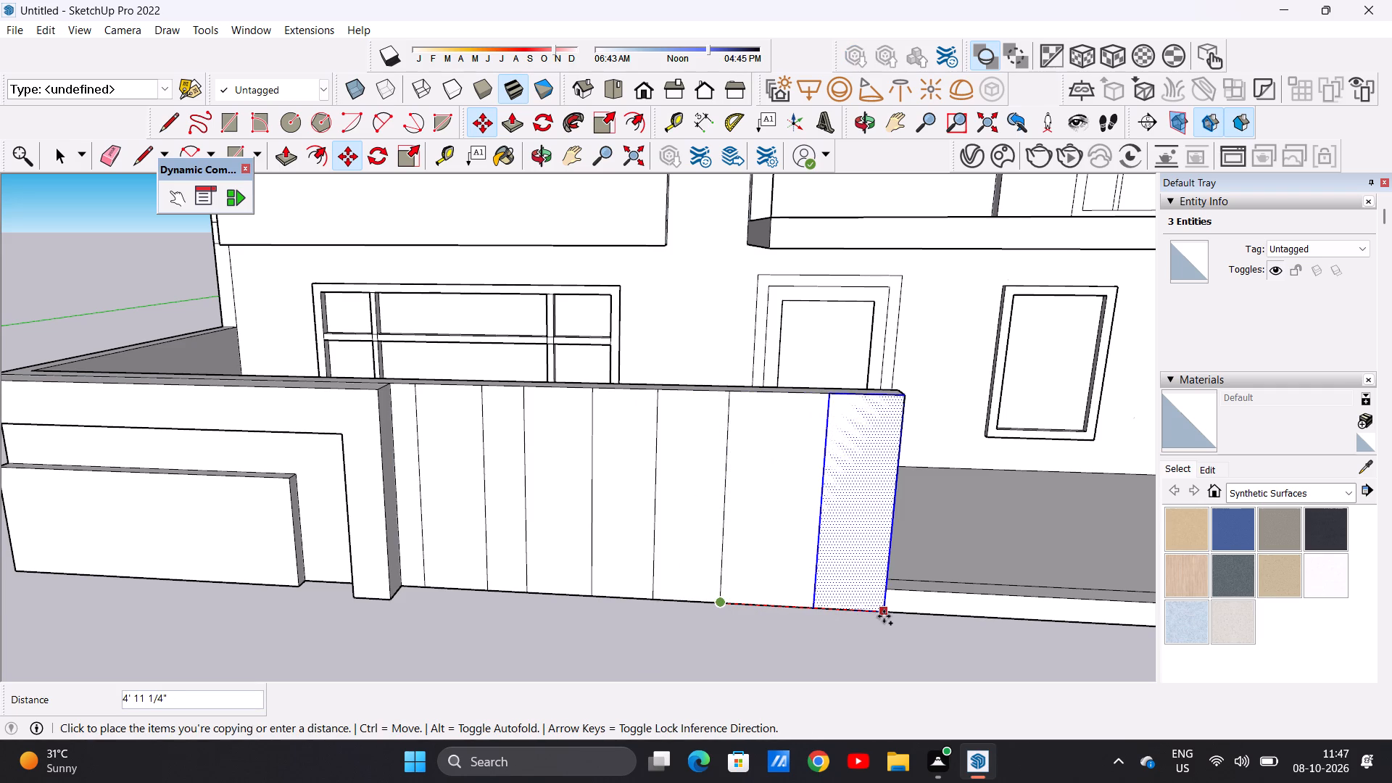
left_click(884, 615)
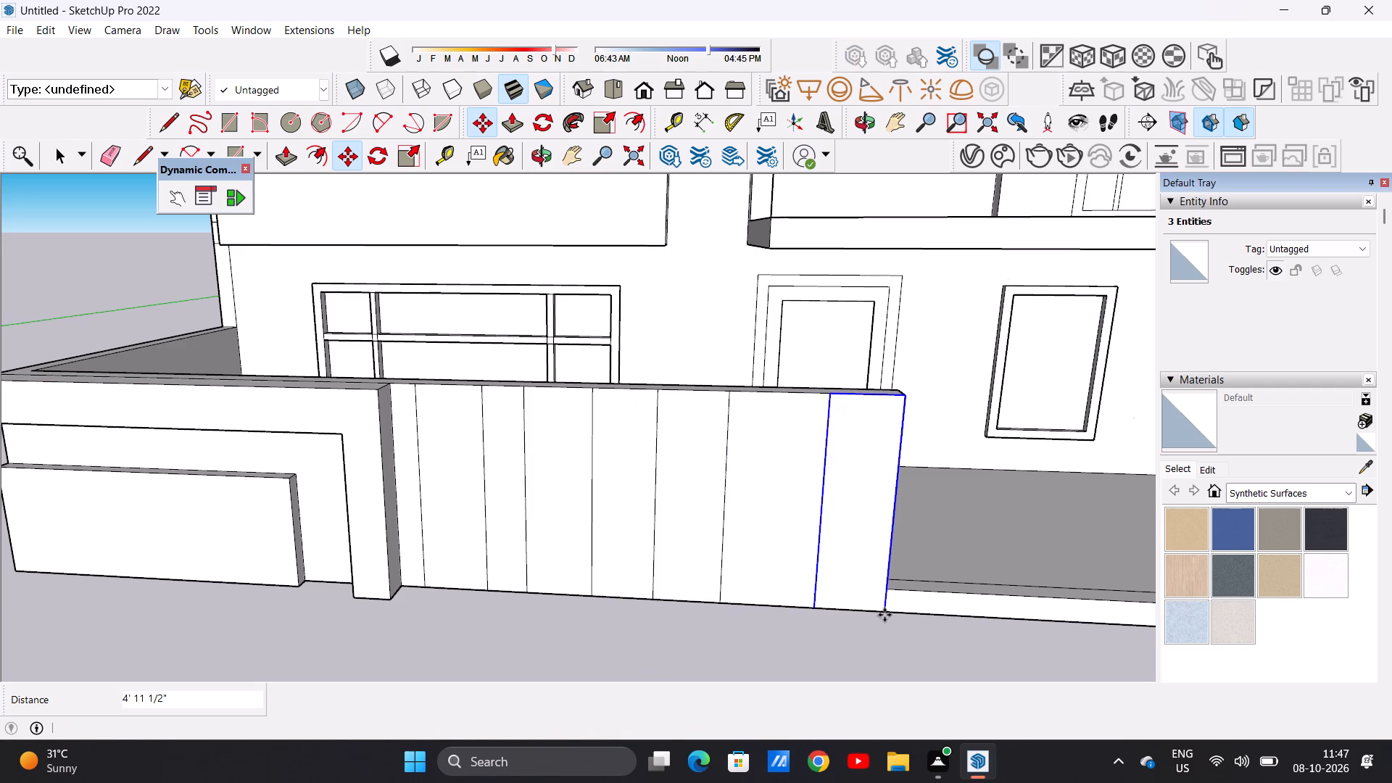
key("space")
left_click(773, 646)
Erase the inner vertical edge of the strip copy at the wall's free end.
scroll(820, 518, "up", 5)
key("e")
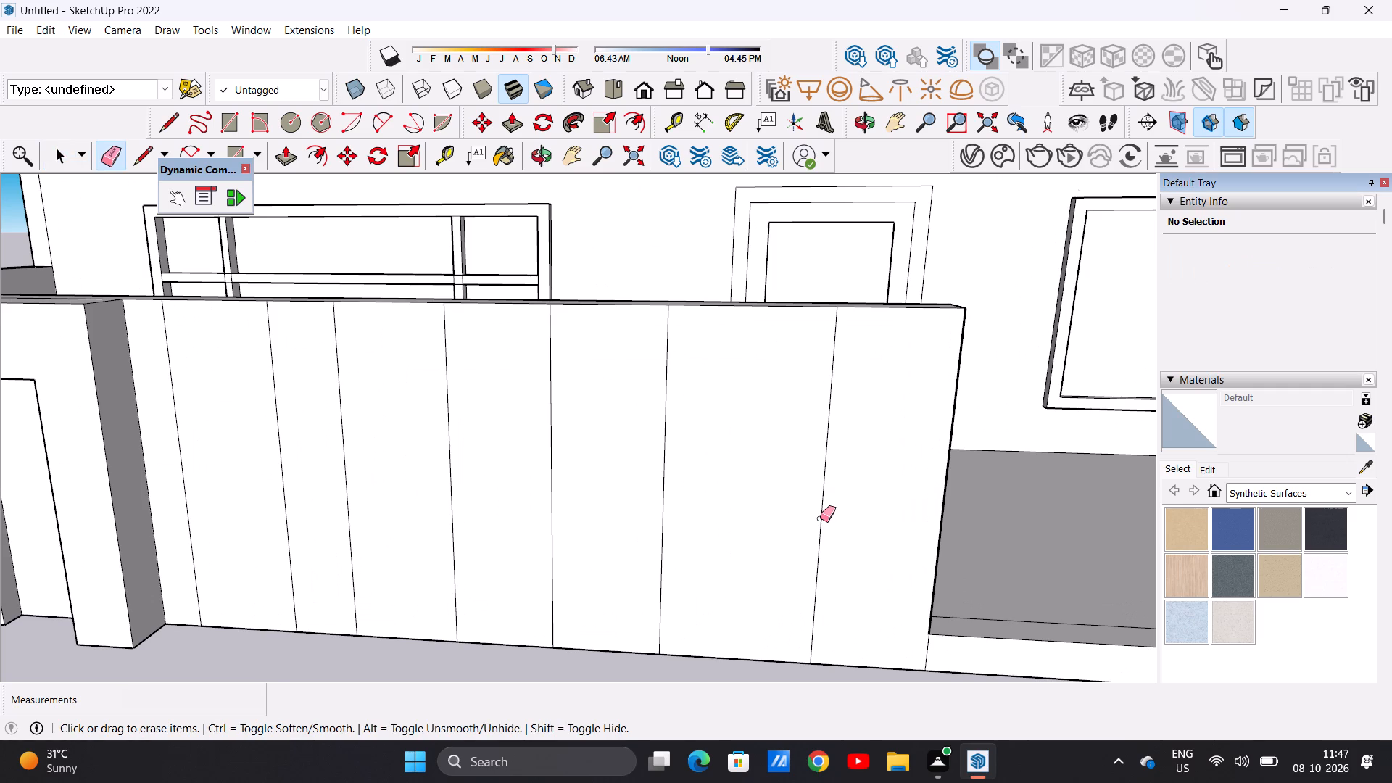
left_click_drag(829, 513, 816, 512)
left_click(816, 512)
Draw a full-height vertical line from the wall's top edge to its base to bound the strip at the free end.
key("l")
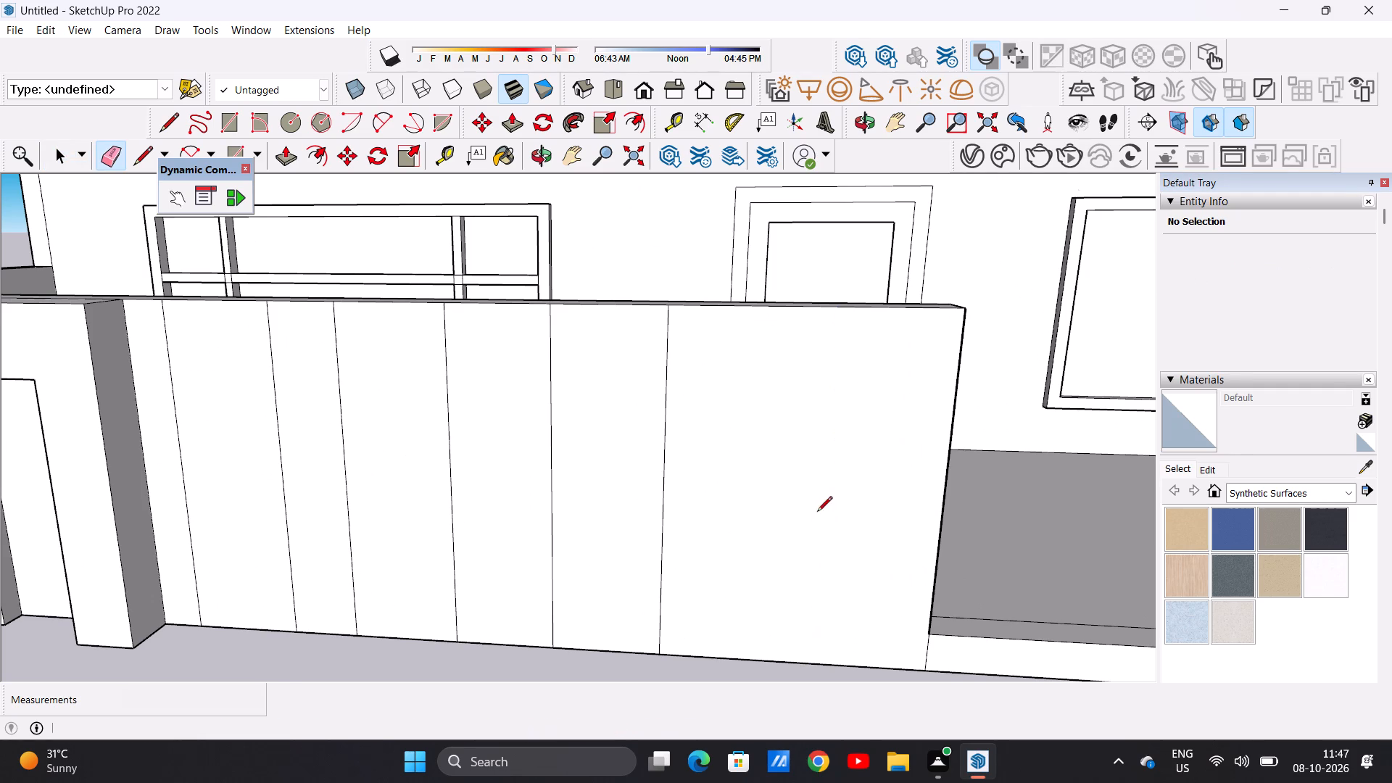
left_click(779, 304)
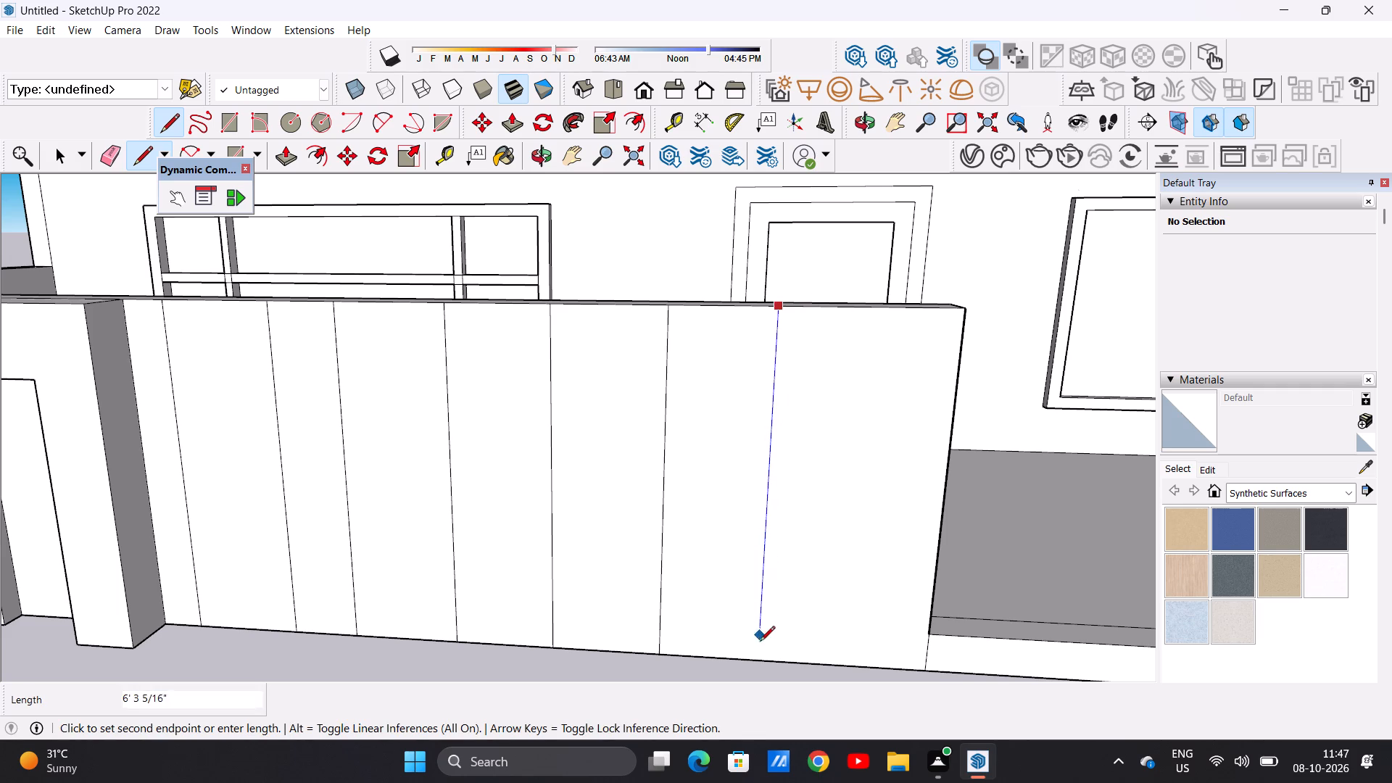
left_click(760, 657)
key("space")
double_click(824, 603)
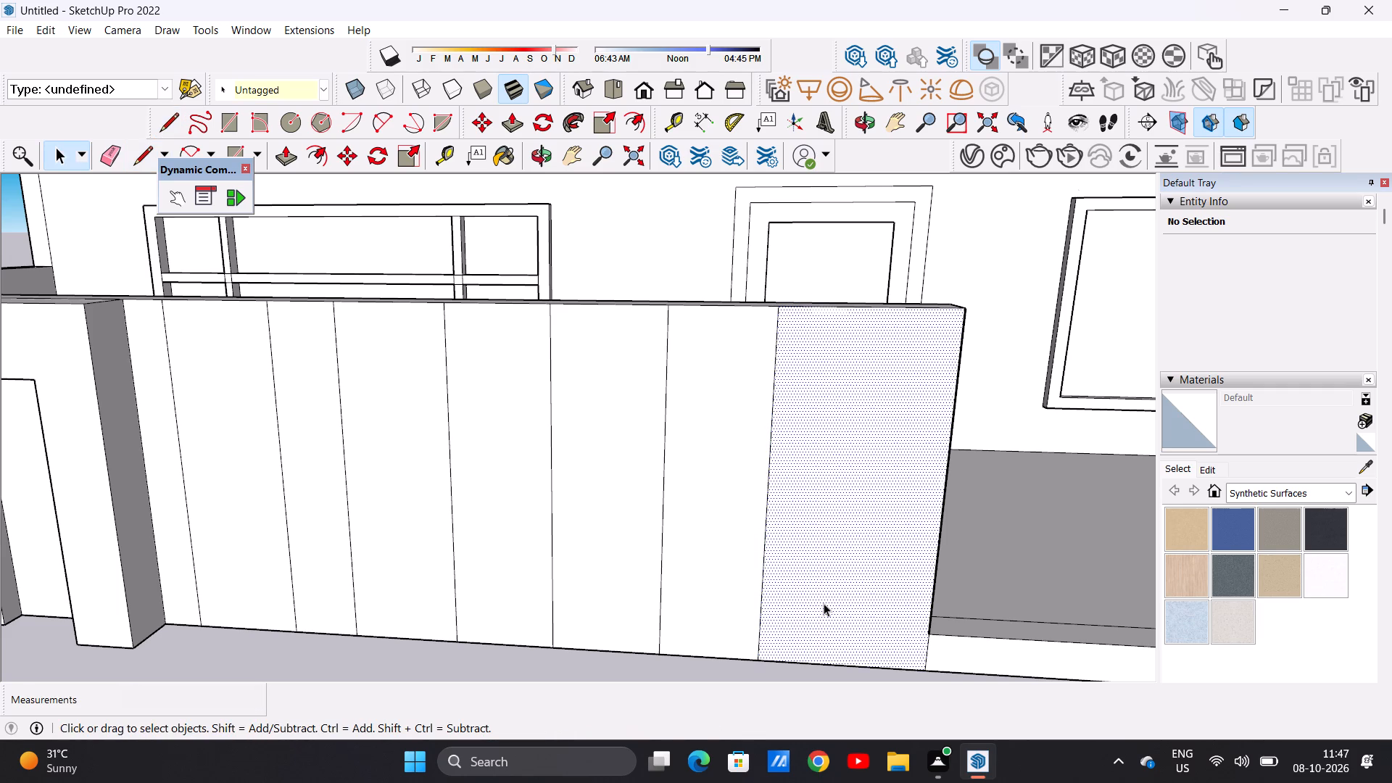
key("space")
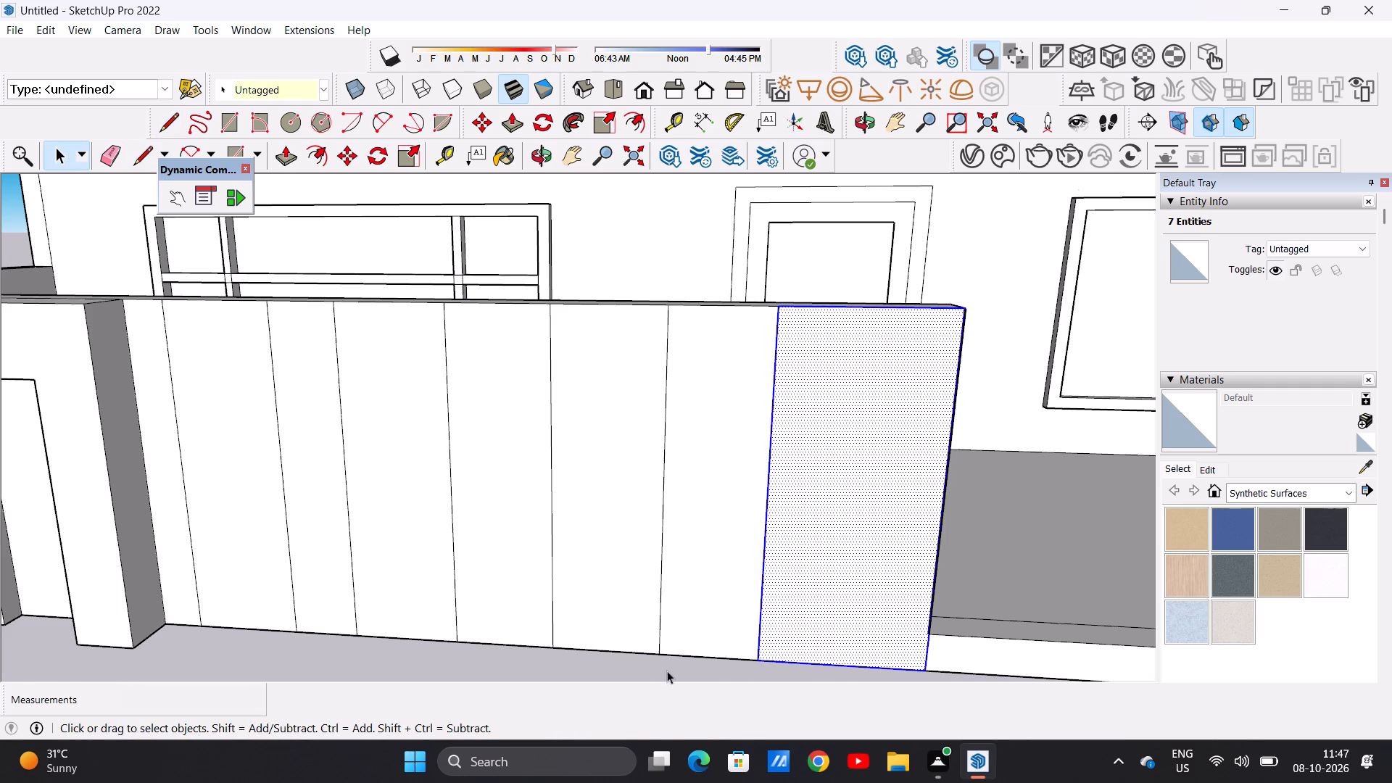
left_click(614, 668)
Examine the row of outlined vertical strips and the raised bands on the boundary wall from several distances and angles.
scroll(815, 510, "down", 4)
middle_click_drag(905, 534, 708, 494)
middle_click_drag(568, 474, 768, 528)
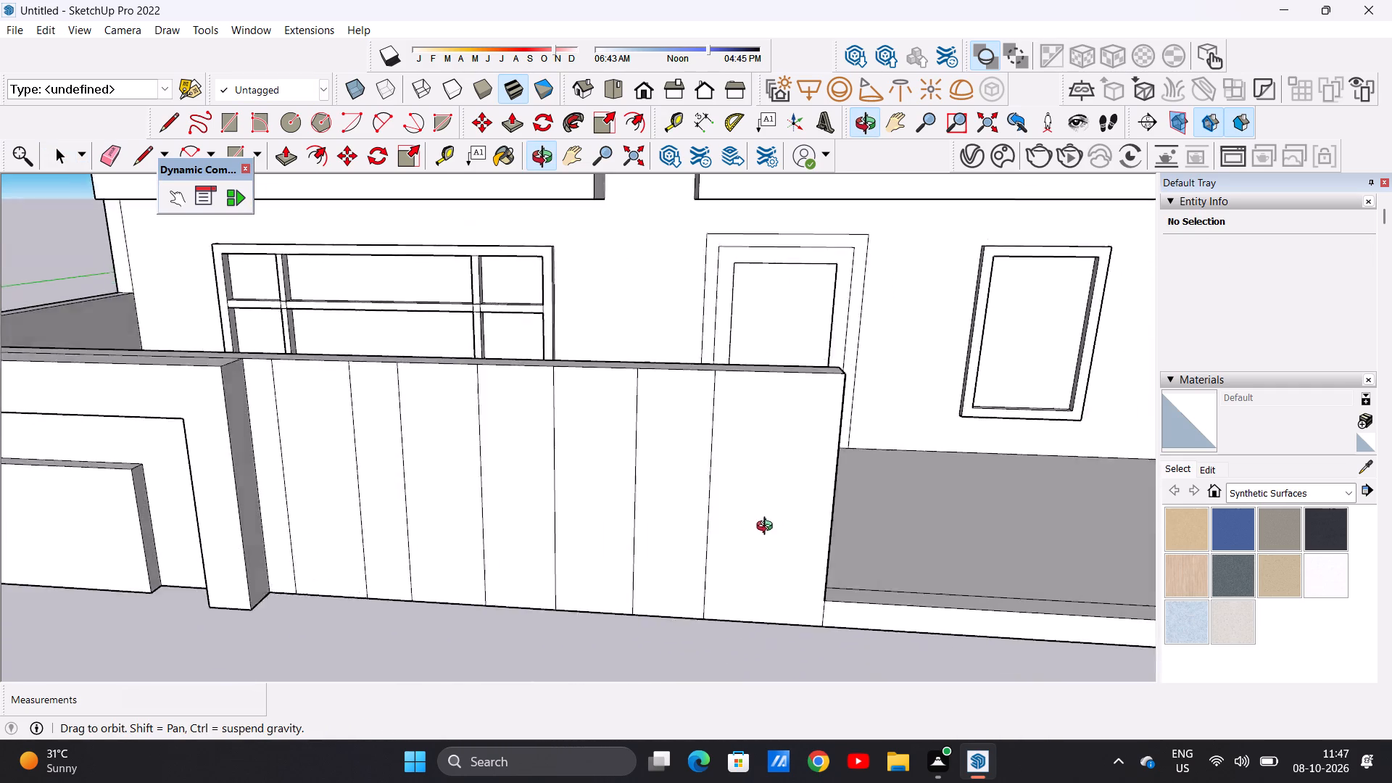
middle_click_drag(768, 528, 858, 473)
scroll(707, 567, "down", 4)
scroll(714, 580, "up", 1)
scroll(714, 580, "down", 1)
scroll(714, 580, "up", 1)
scroll(714, 580, "down", 3)
scroll(681, 557, "up", 1)
scroll(681, 541, "down", 1)
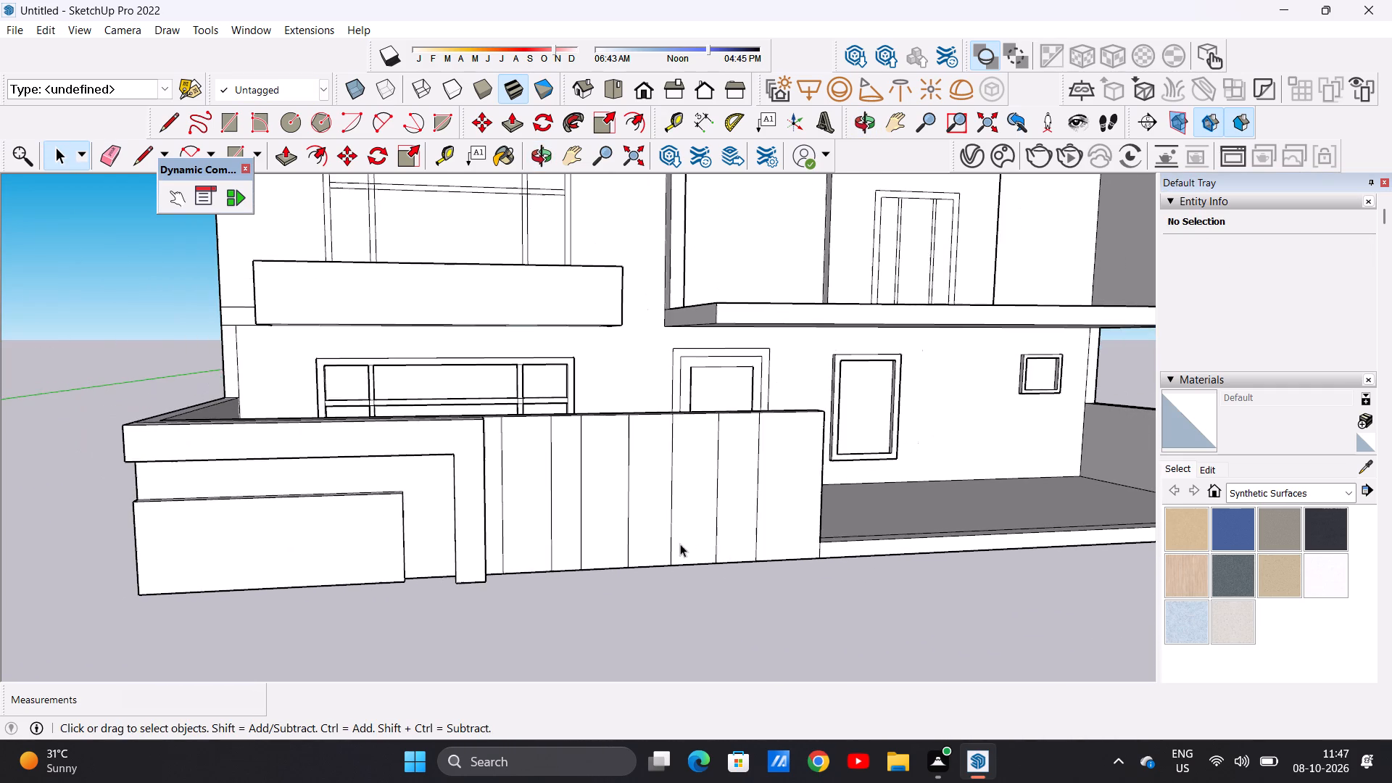
middle_click(339, 455)
middle_click_drag(339, 458, 356, 472)
middle_click_drag(397, 489, 449, 510)
middle_click(449, 510)
middle_click(450, 510)
scroll(742, 435, "up", 4)
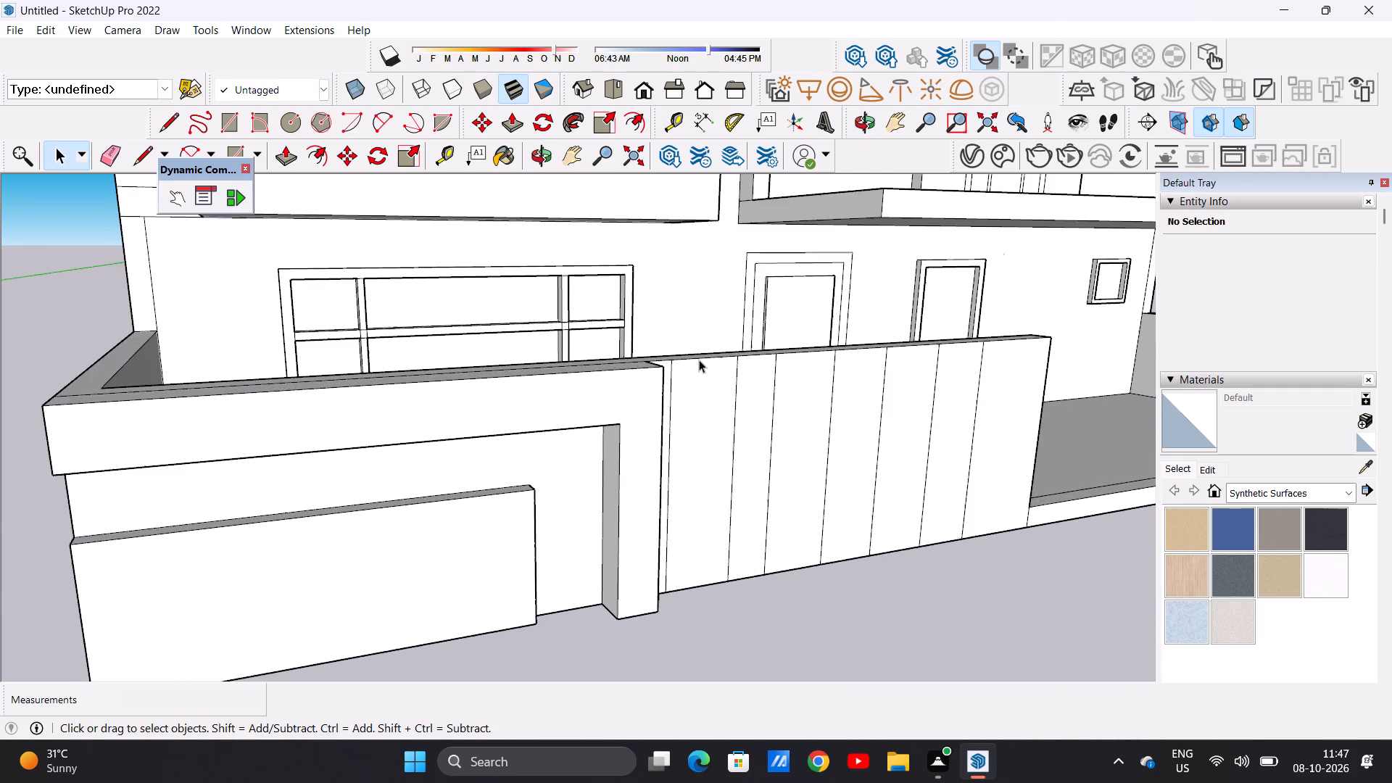
scroll(699, 360, "up", 4)
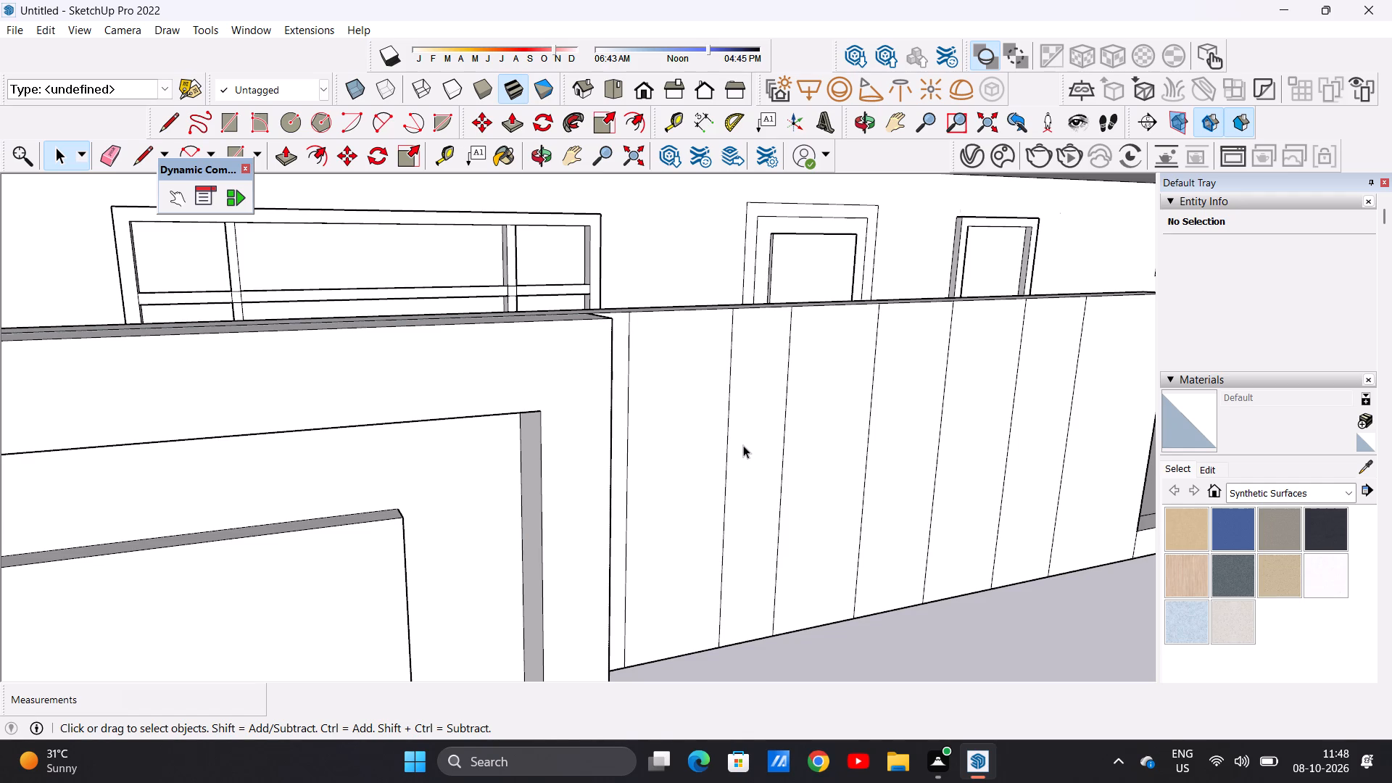
Pull the first vertical strip beside the L-shaped bands out from the wall, repeating the previous pull distance and extending it about 11 3/16" more.
key("p")
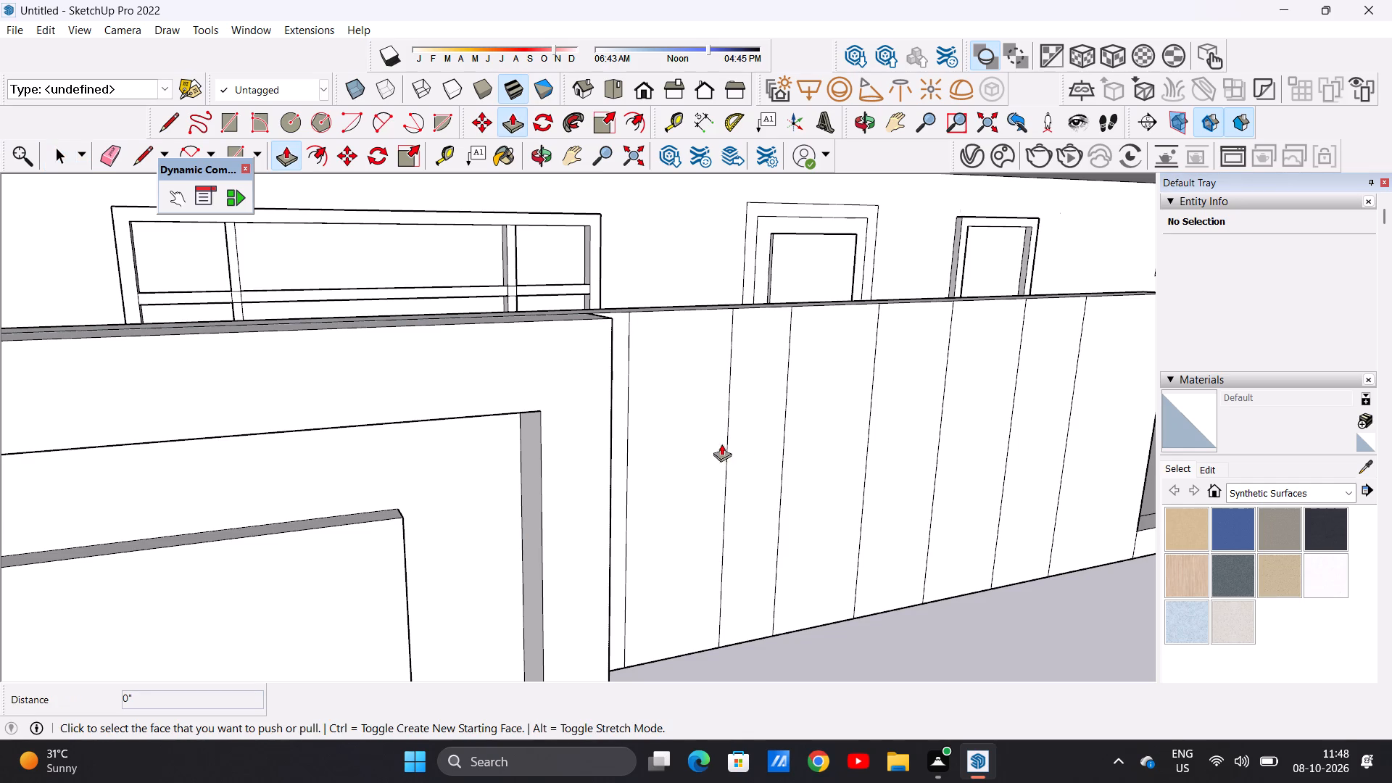
double_click(660, 482)
left_click(681, 505)
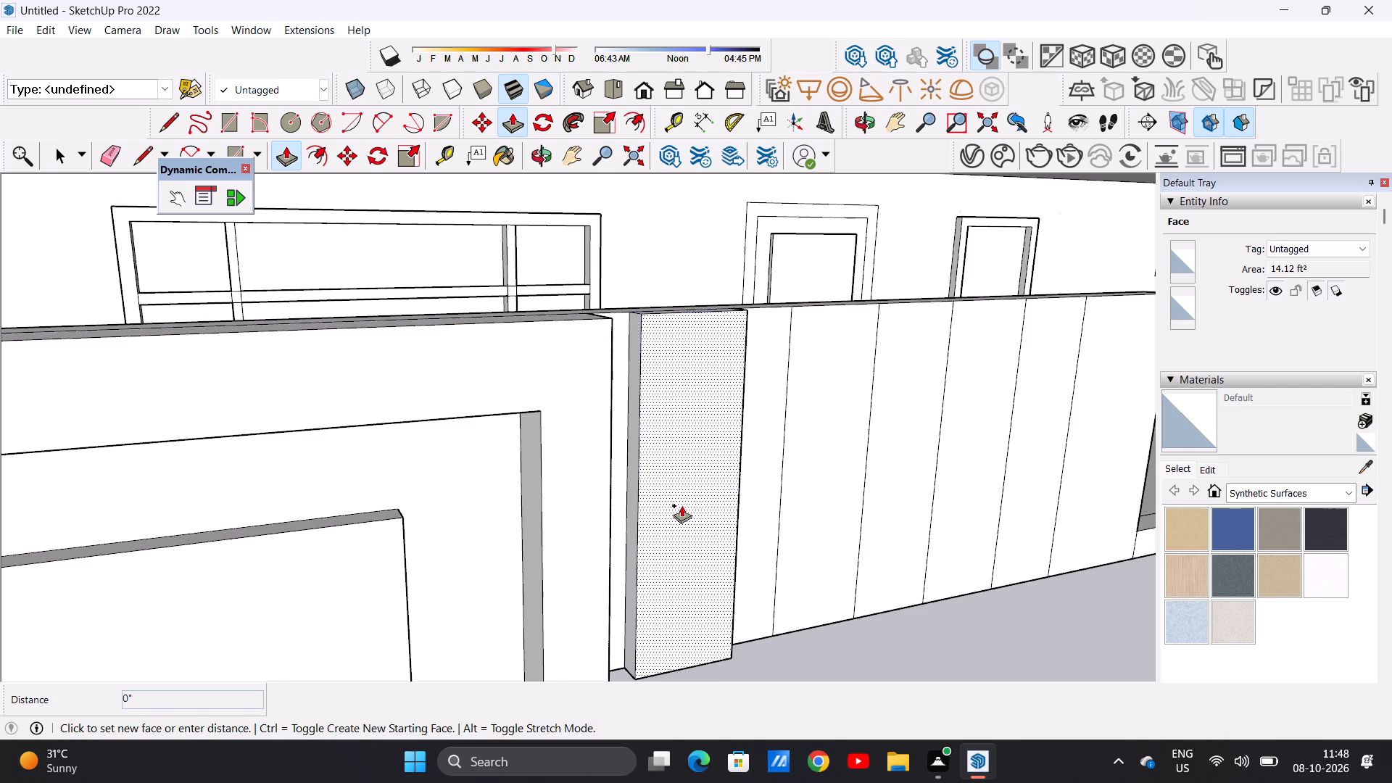
key("space")
key("p")
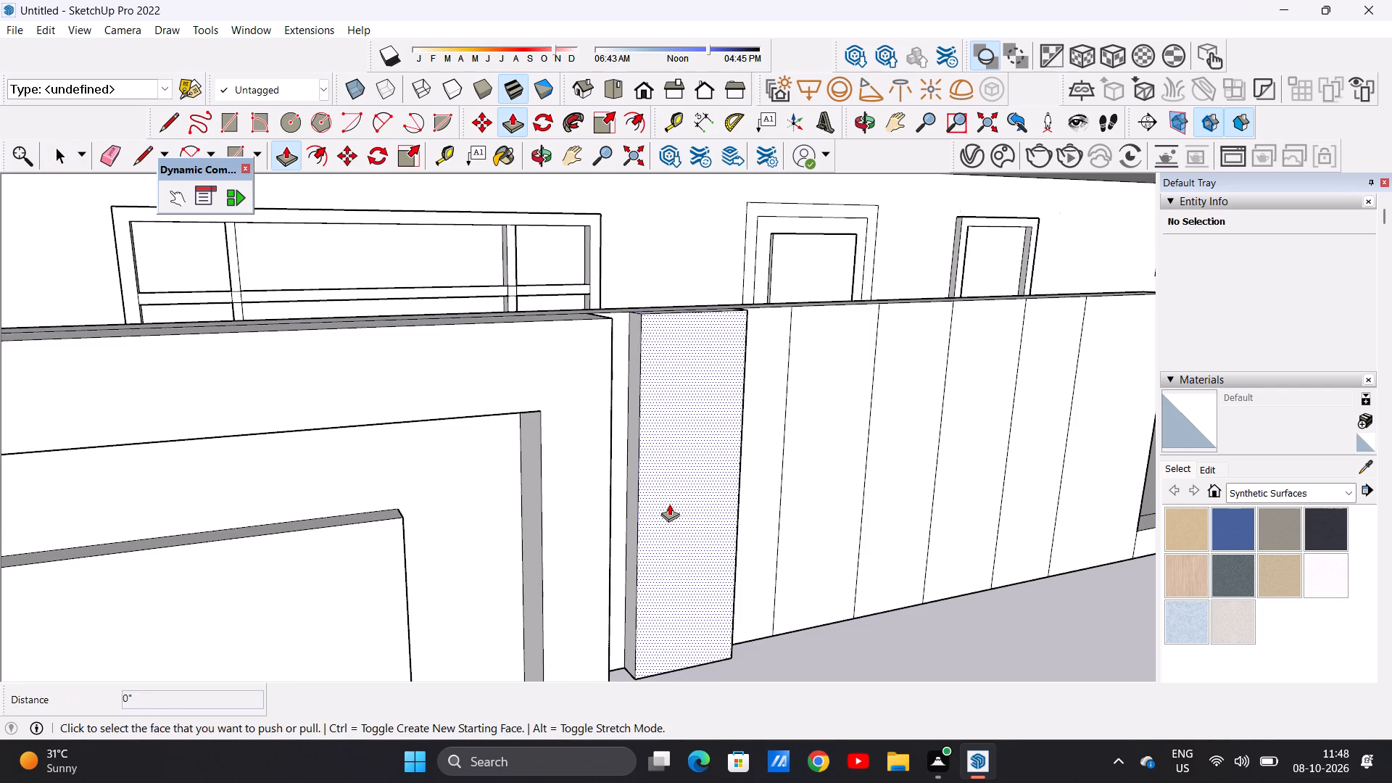
left_click(669, 504)
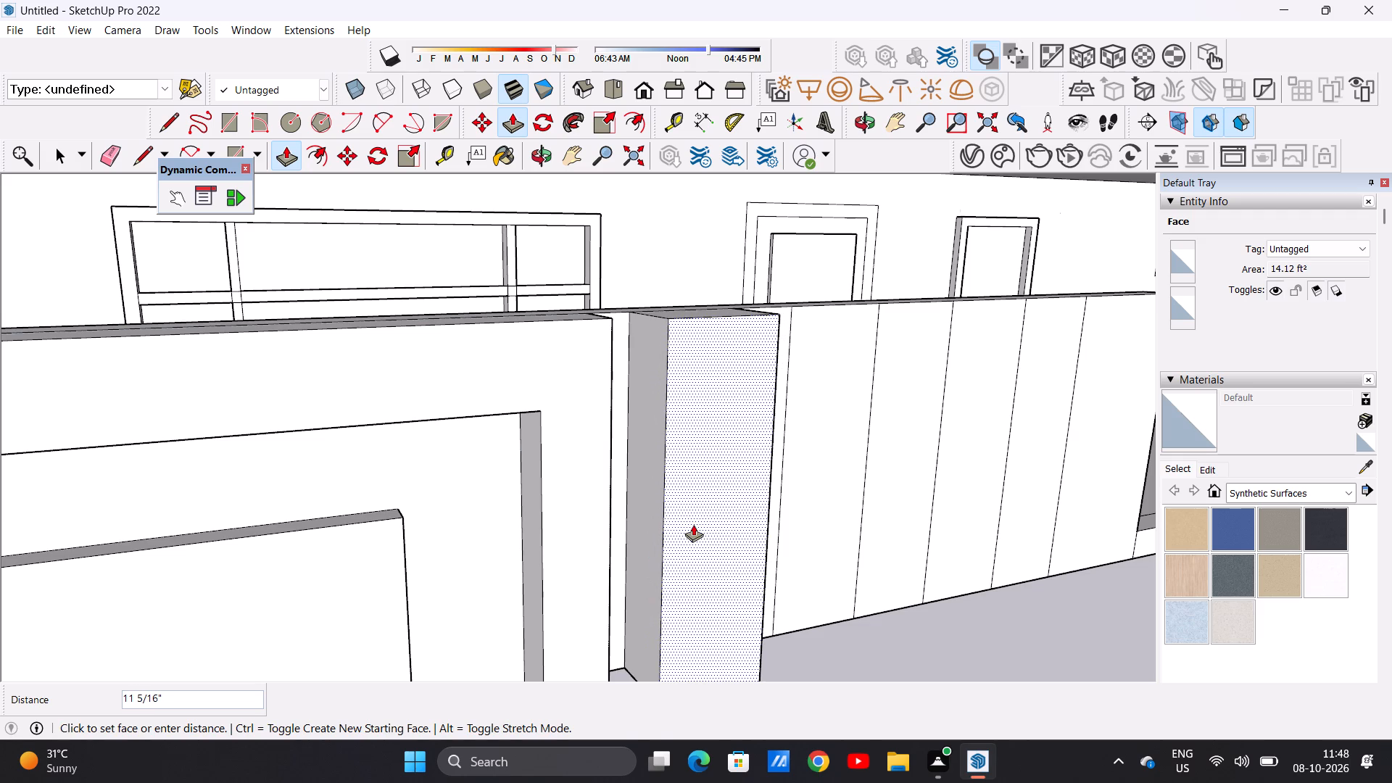
left_click(693, 524)
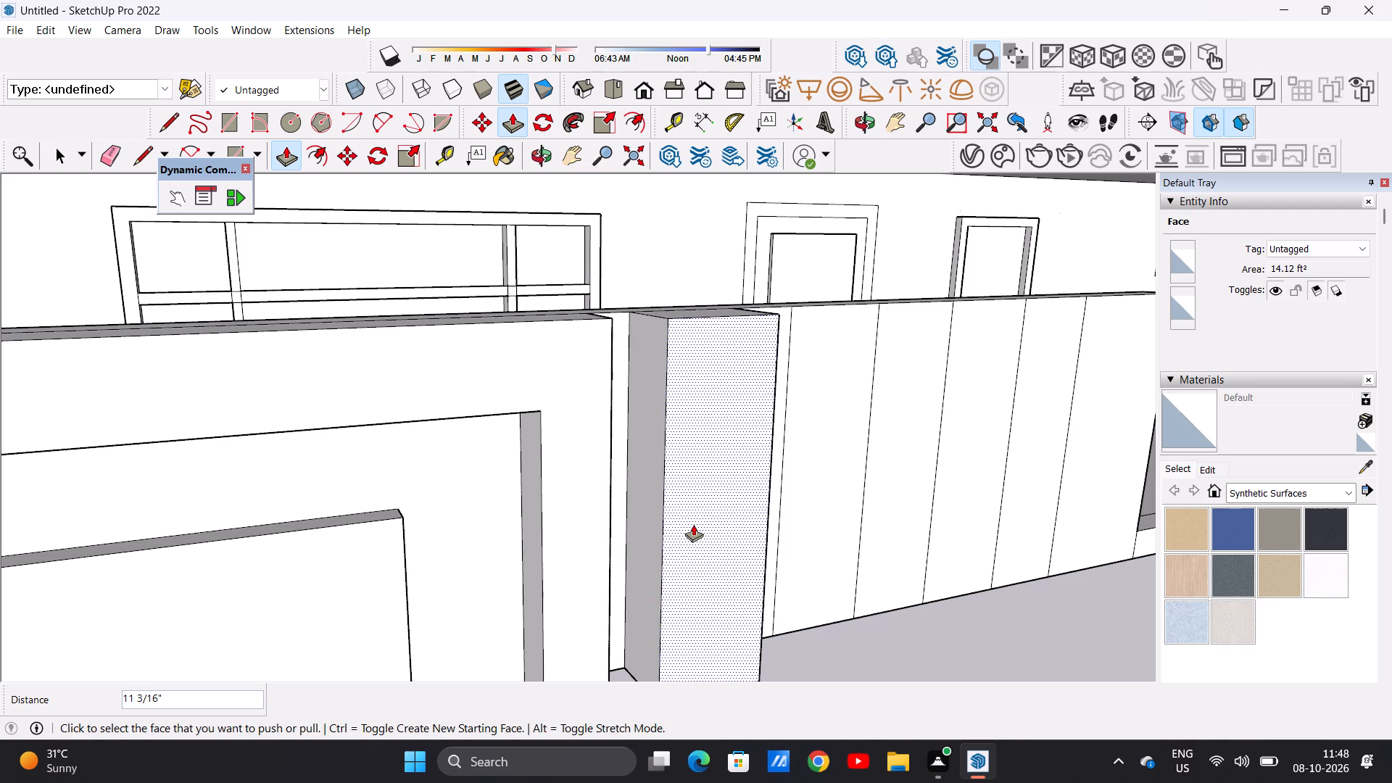
Raise the top face of the first projecting strip by about 3 1/16".
middle_click(660, 370)
middle_click_drag(660, 370, 668, 405)
middle_click_drag(671, 418, 691, 508)
scroll(658, 508, "up", 4)
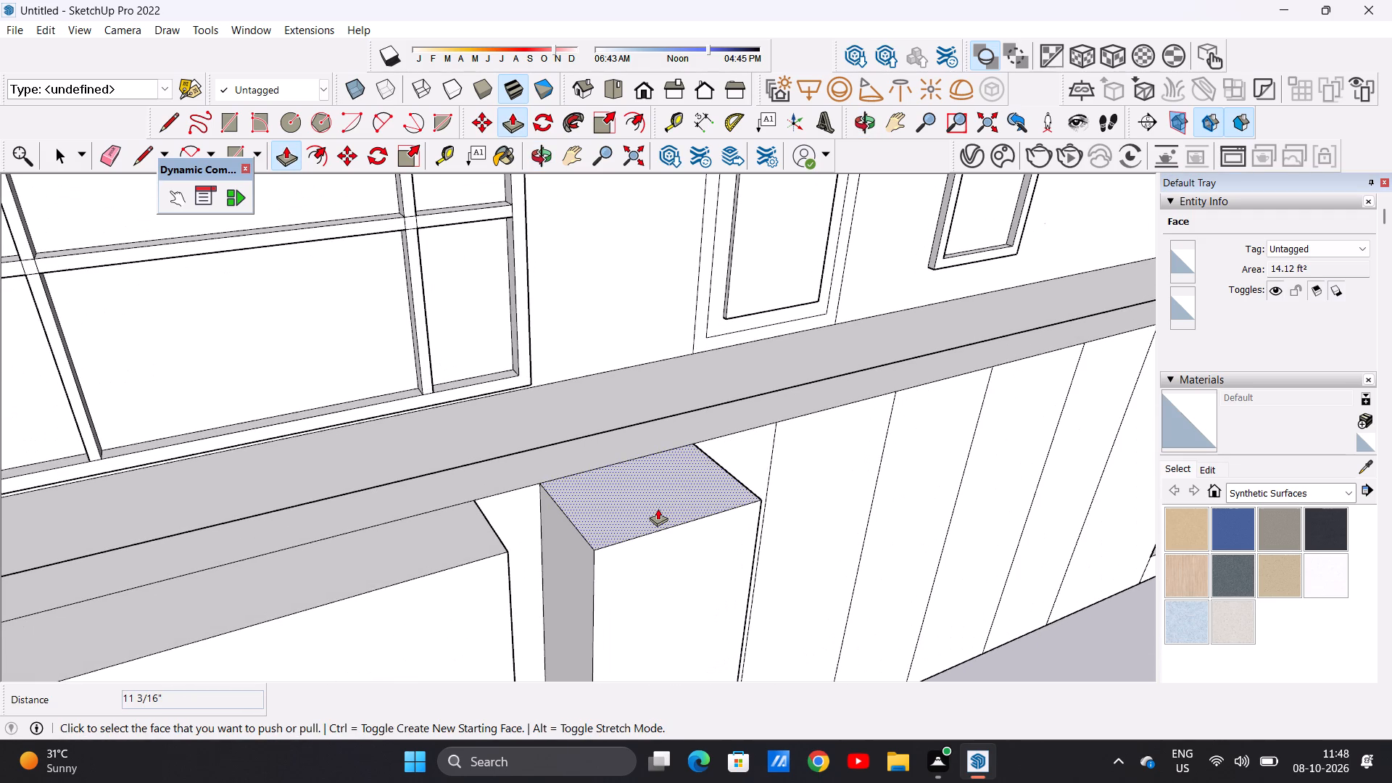
double_click(658, 508)
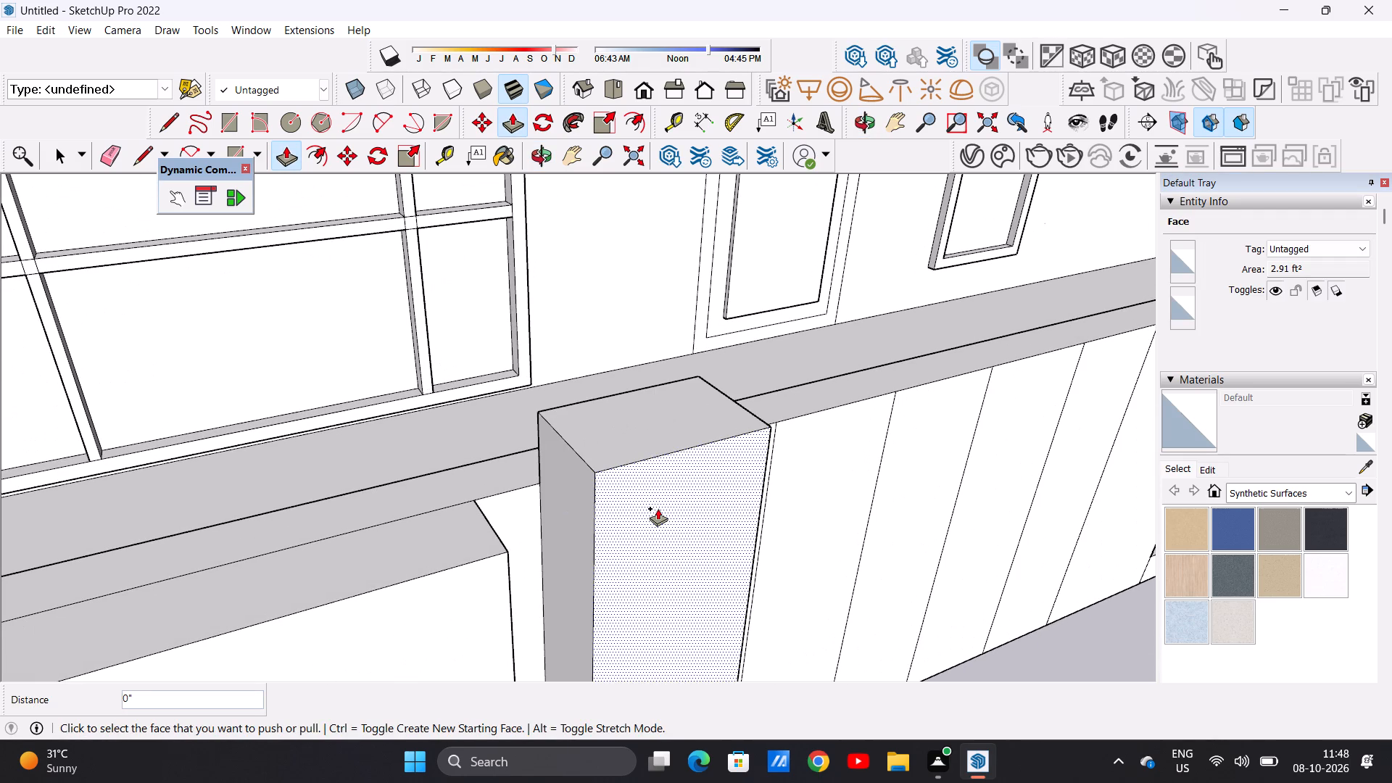
key("ctrl+z")
left_click(596, 516)
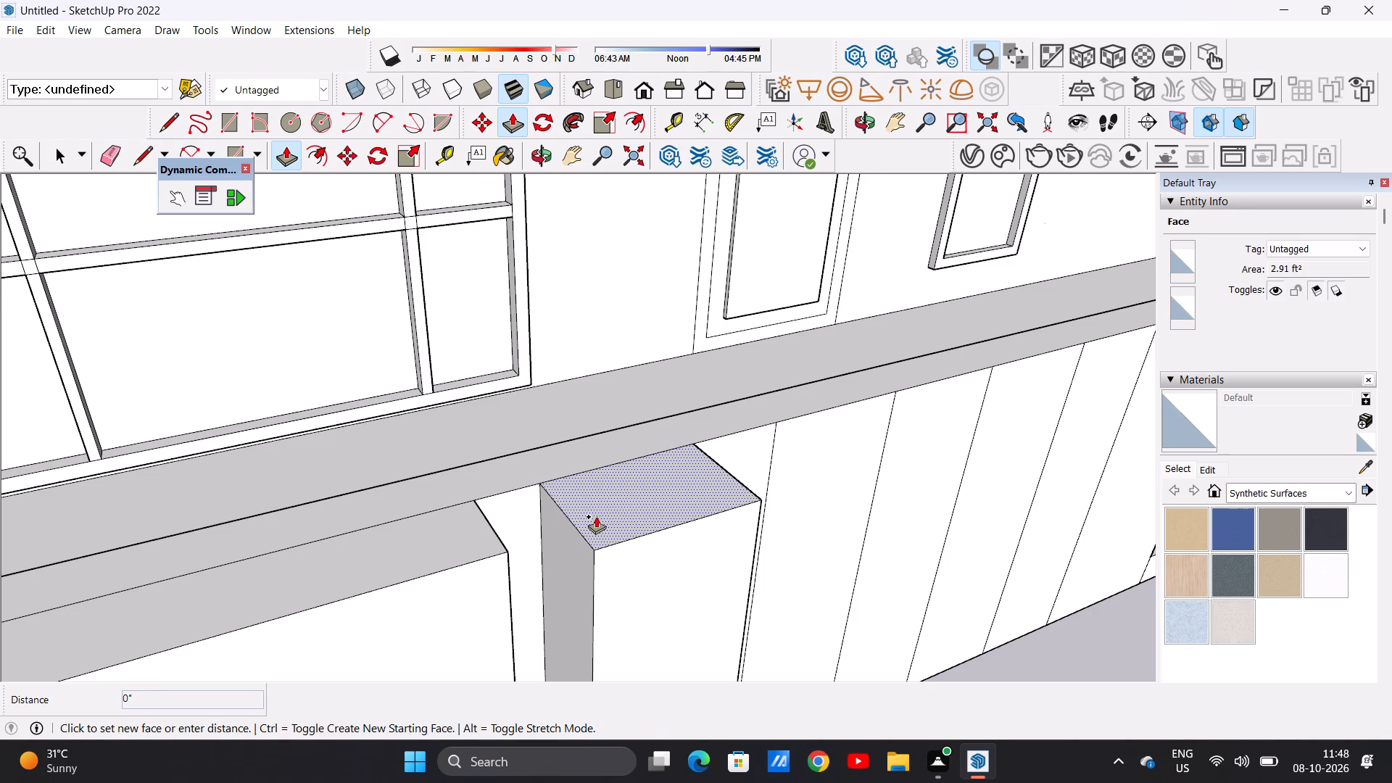
left_click(600, 497)
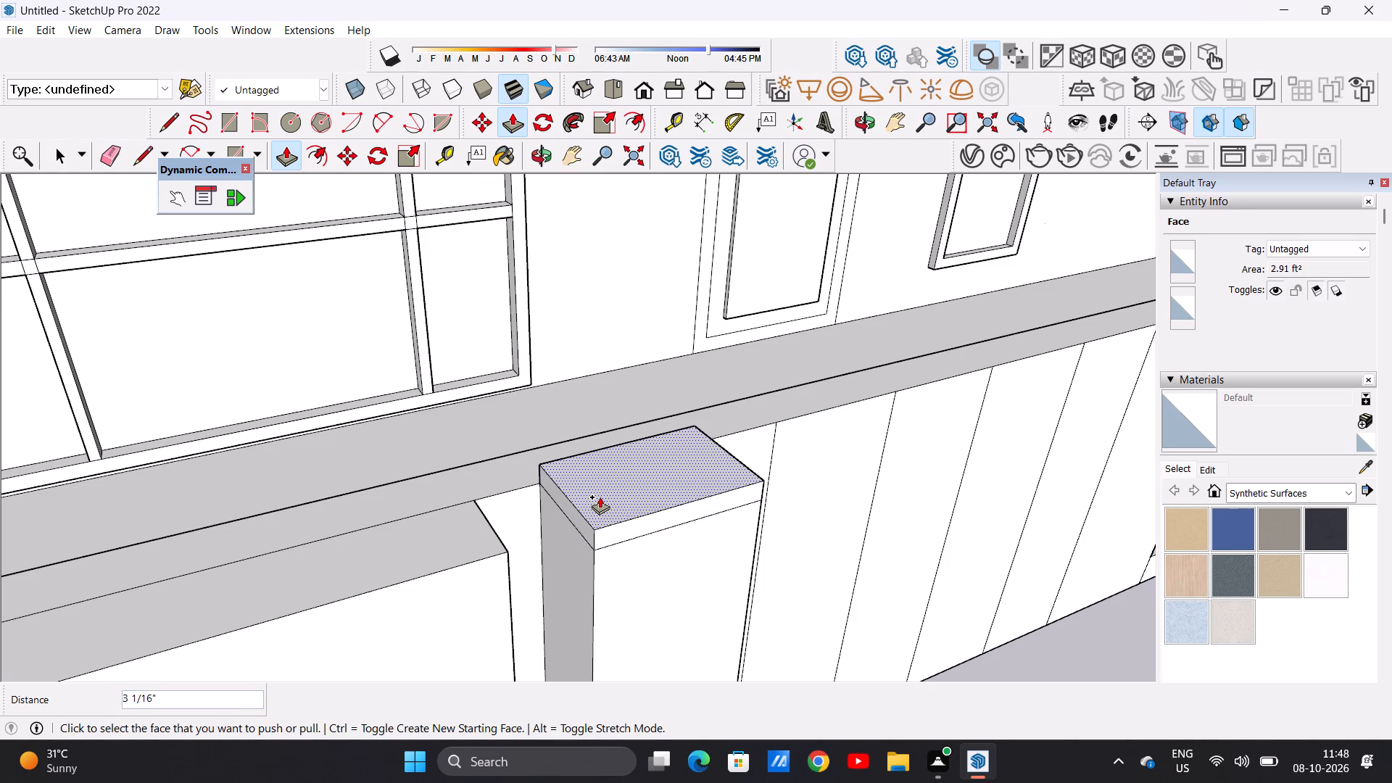
key("space")
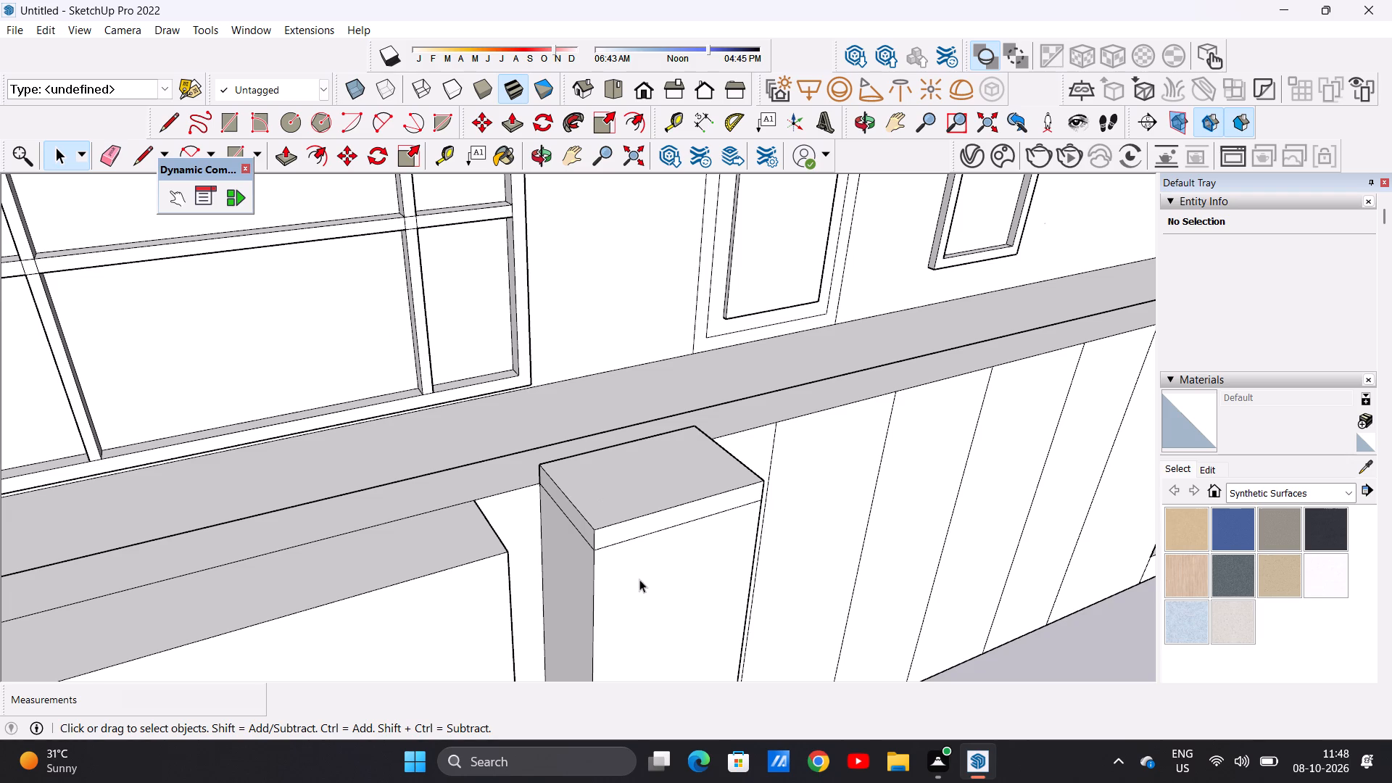
Pull the second vertical strip out from the wall by about 1' 4 11/16", flush with the first projecting strip.
scroll(575, 458, "down", 10)
scroll(739, 516, "up", 3)
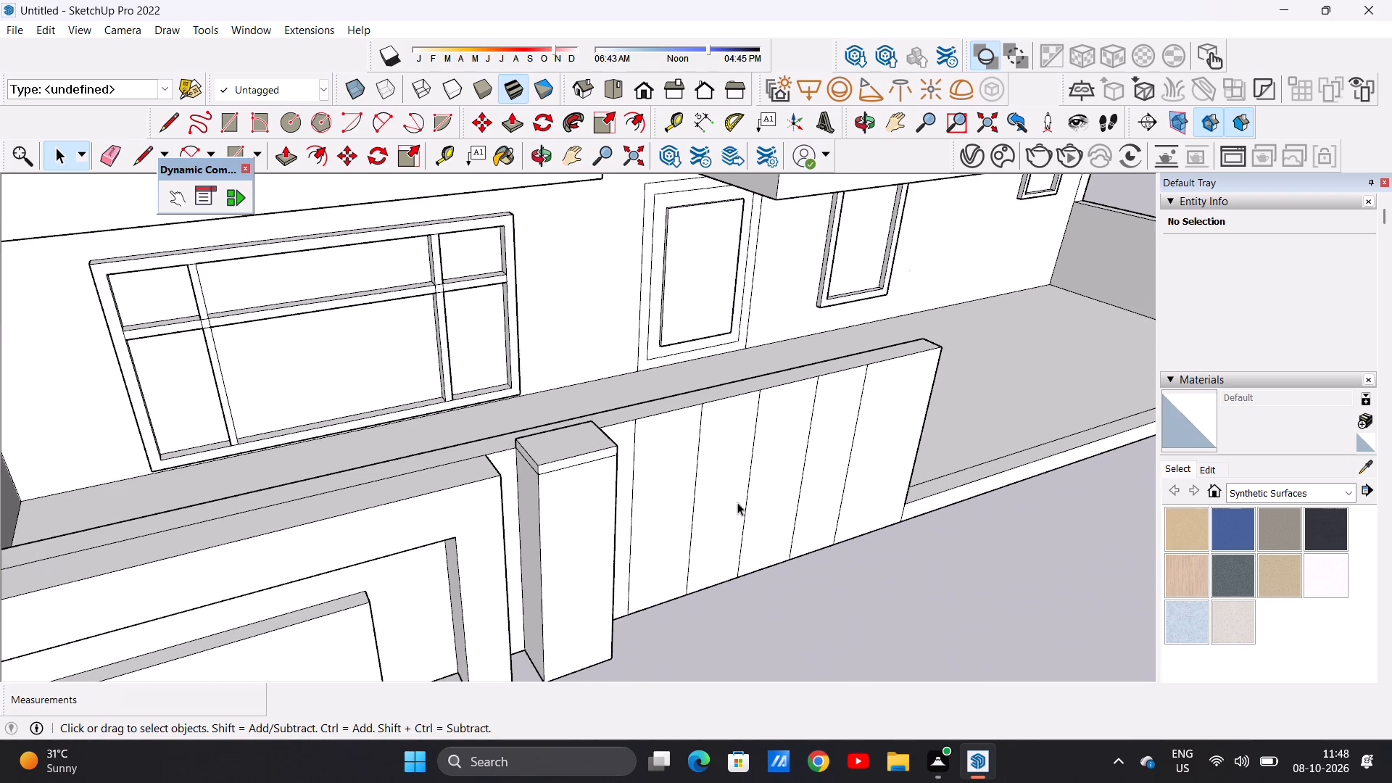
middle_click_drag(795, 519, 689, 496)
middle_click(687, 495)
middle_click_drag(681, 492, 650, 475)
middle_click_drag(466, 456, 434, 449)
middle_click_drag(658, 457, 521, 489)
middle_click(520, 490)
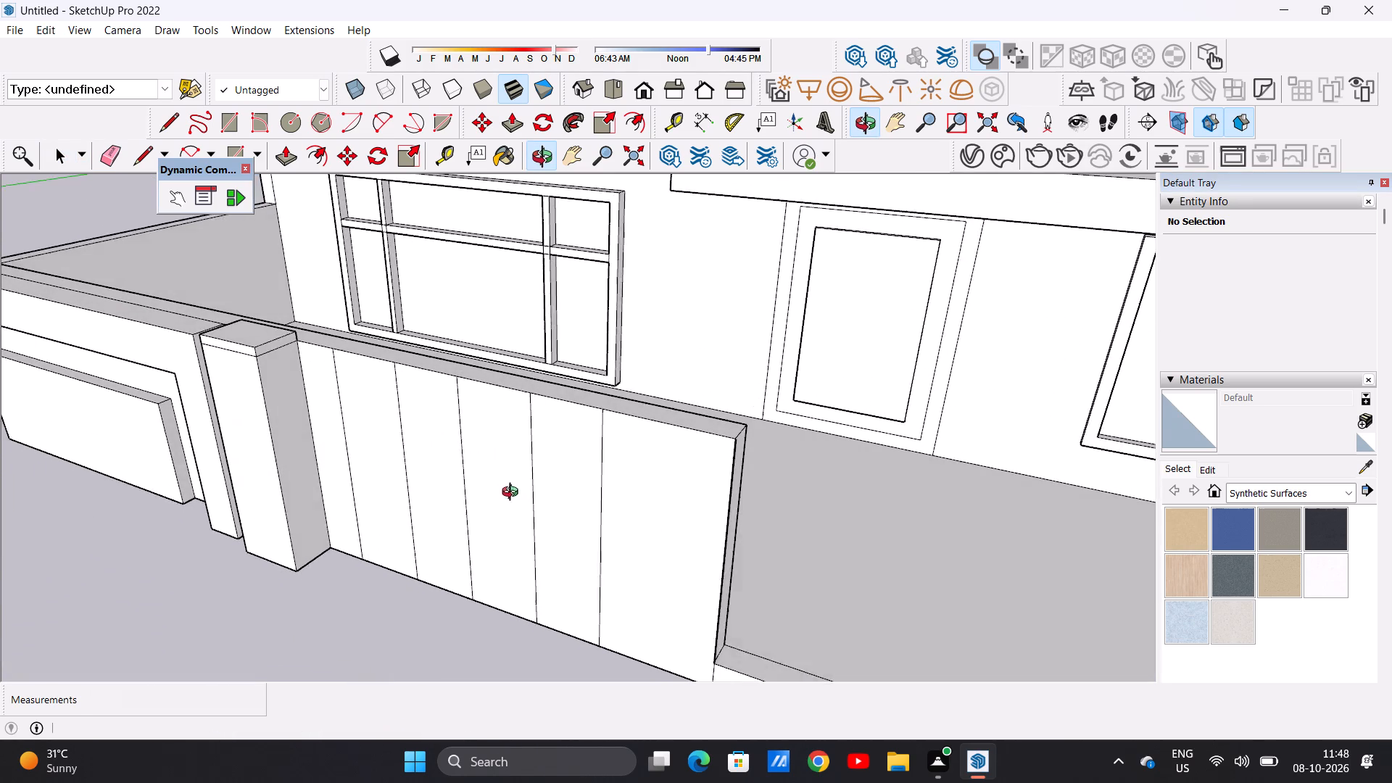
middle_click(517, 491)
scroll(513, 494, "up", 1)
scroll(337, 375, "up", 5)
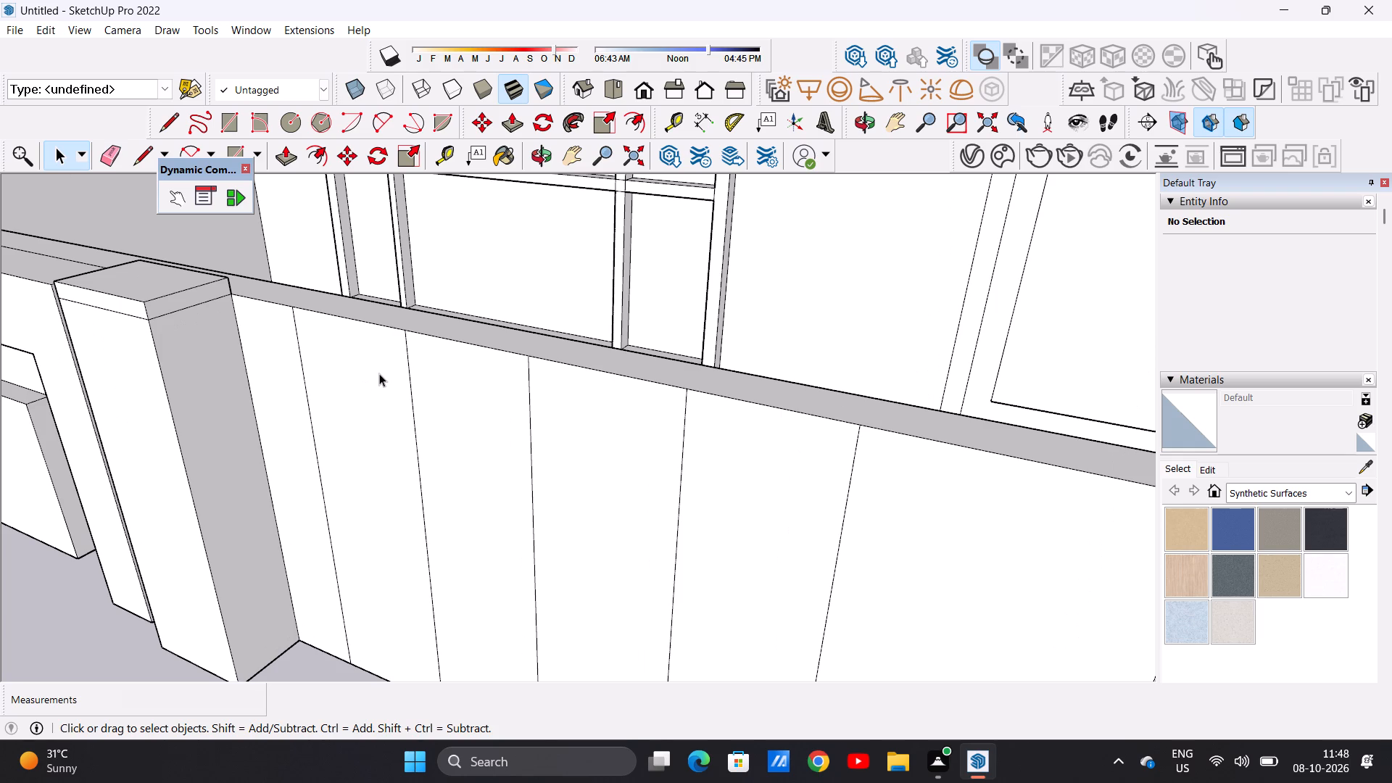
key("p")
left_click(362, 377)
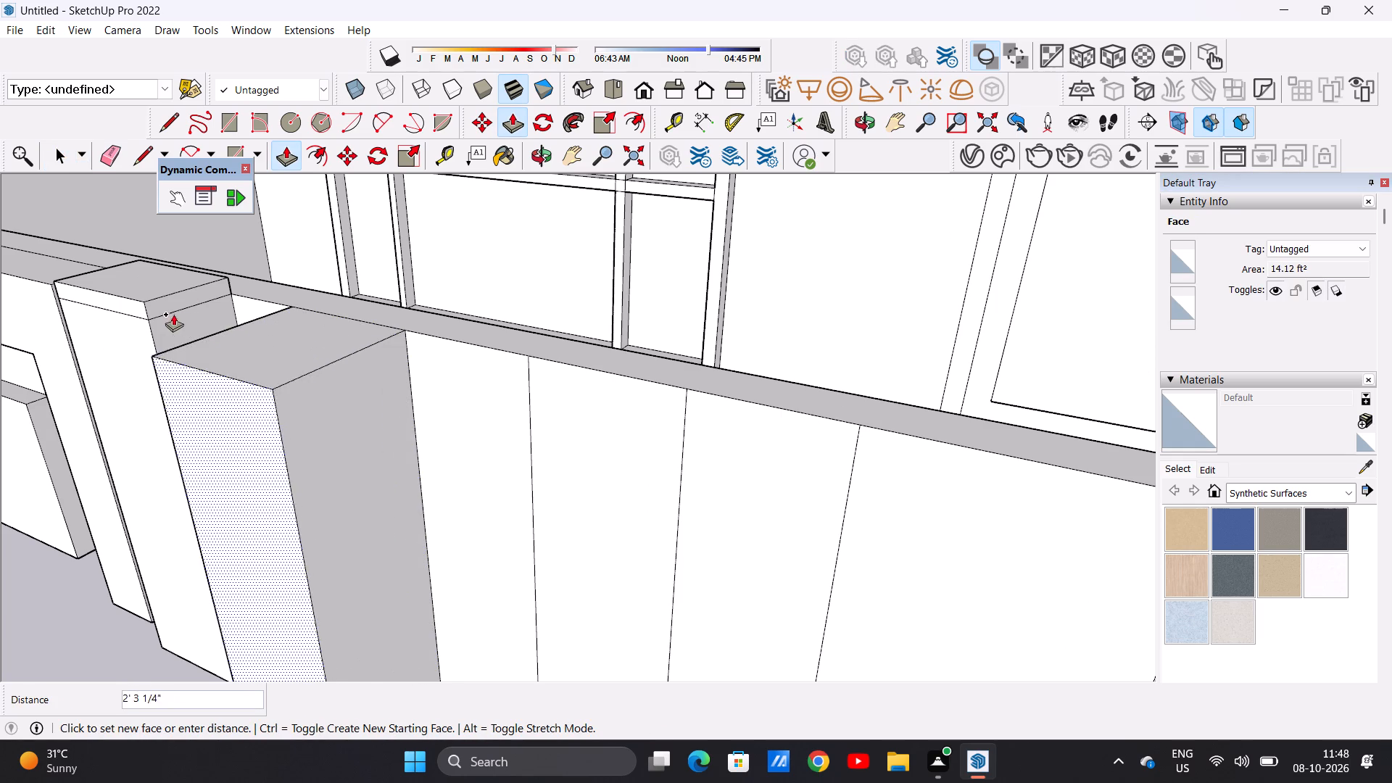
left_click(153, 320)
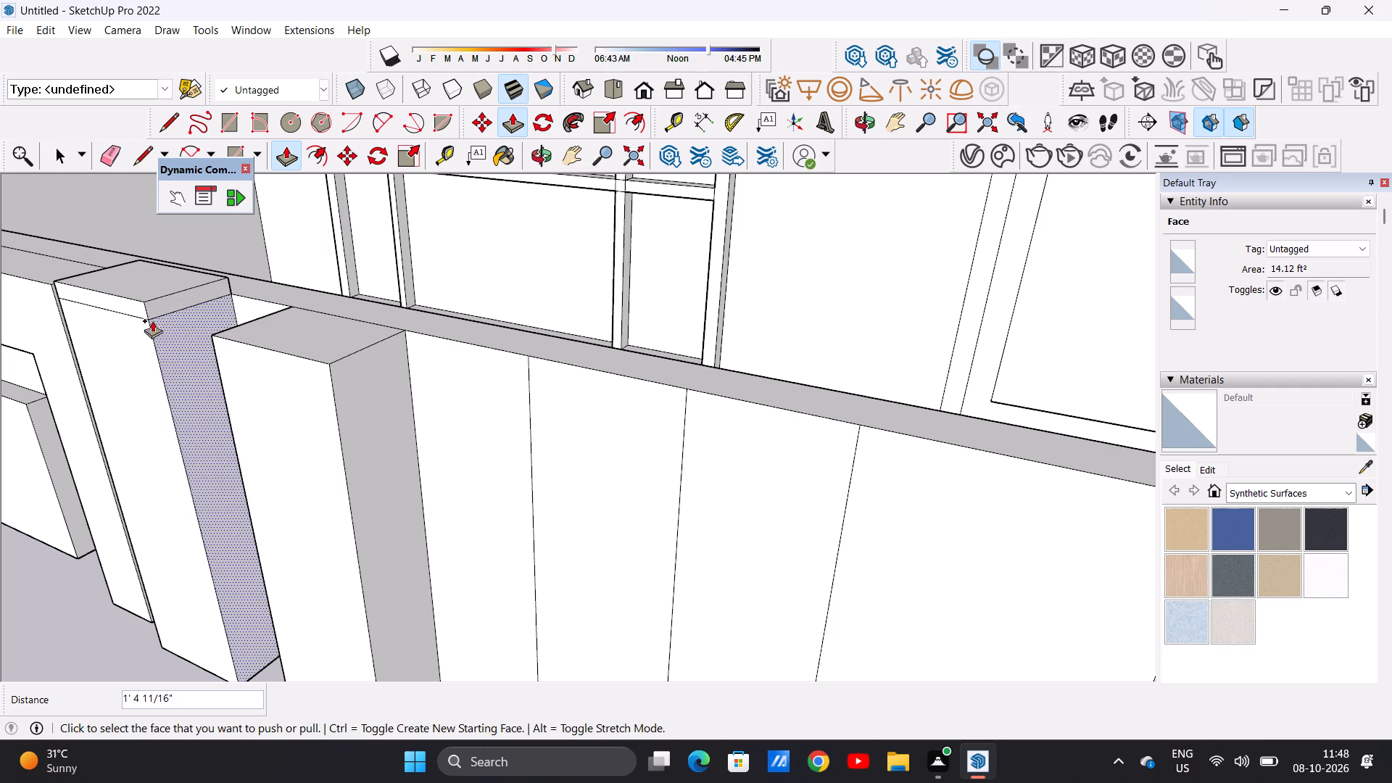
Raise the top face of the second projecting strip by about 3 1/16", level with the first strip's top.
left_click(289, 336)
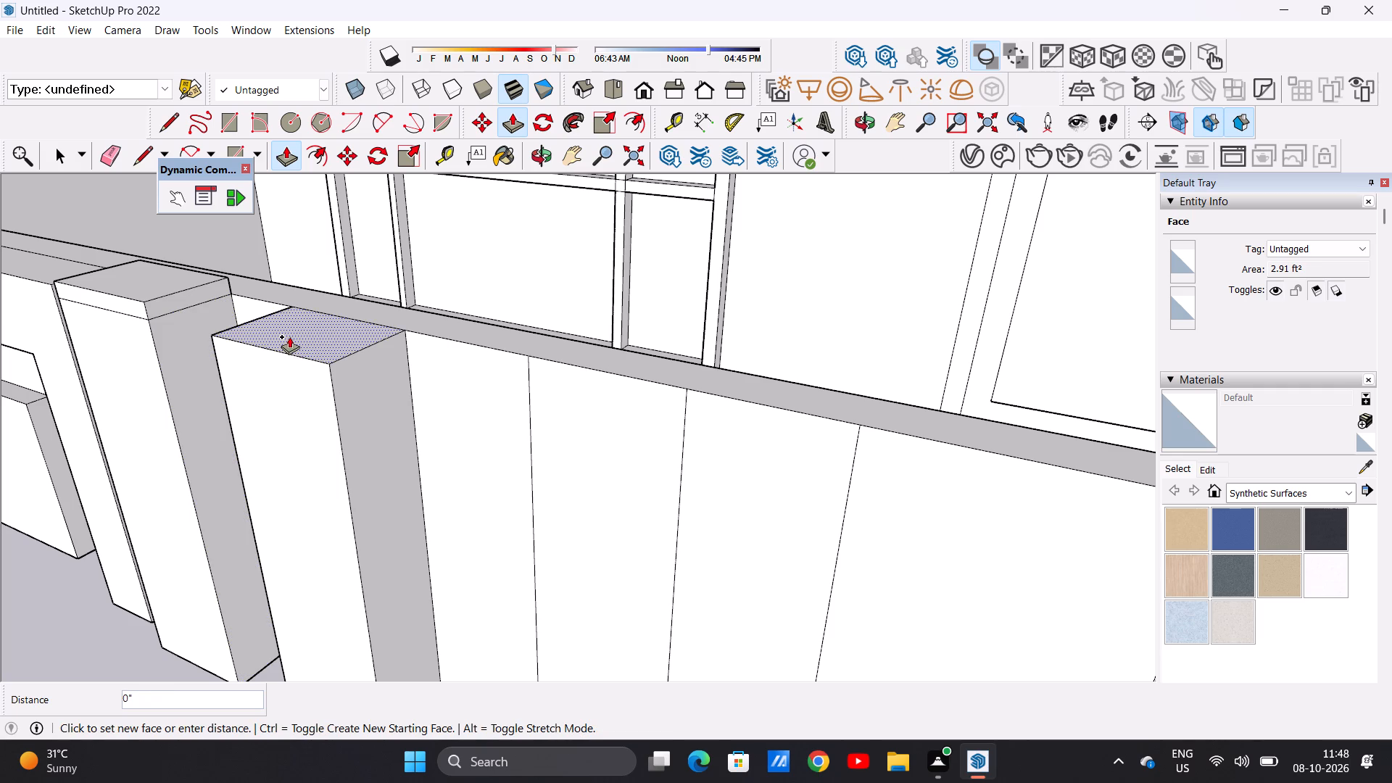
left_click(136, 302)
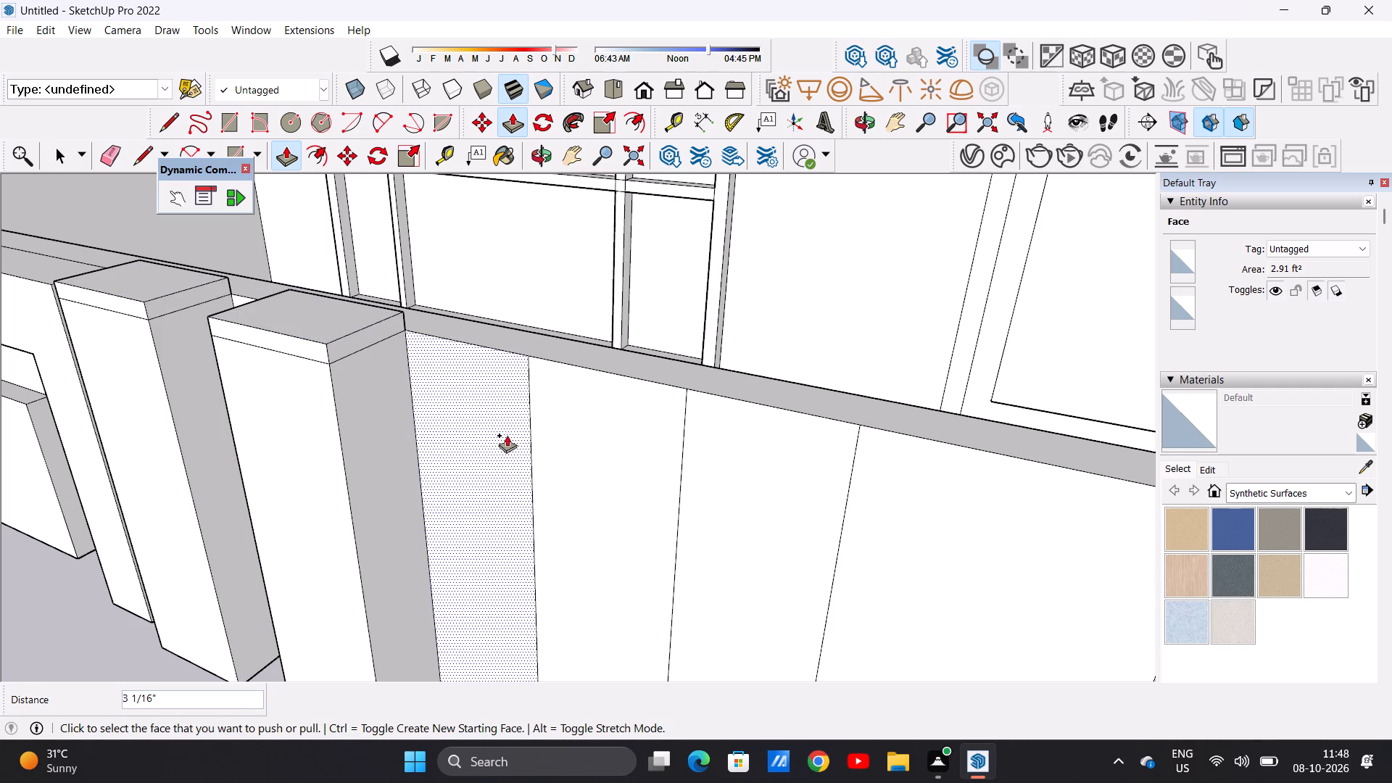
Pull the third vertical strip out from the wall by about 11/16".
left_click(589, 426)
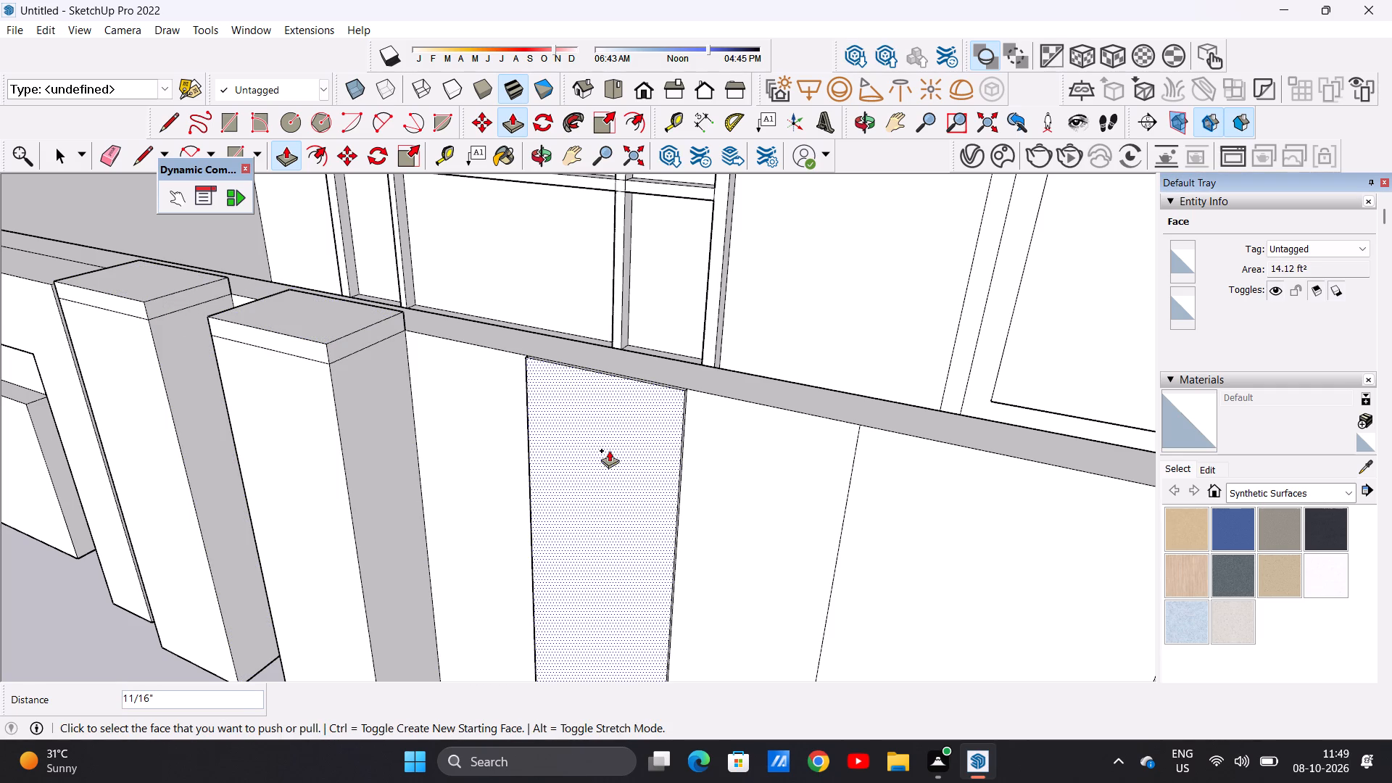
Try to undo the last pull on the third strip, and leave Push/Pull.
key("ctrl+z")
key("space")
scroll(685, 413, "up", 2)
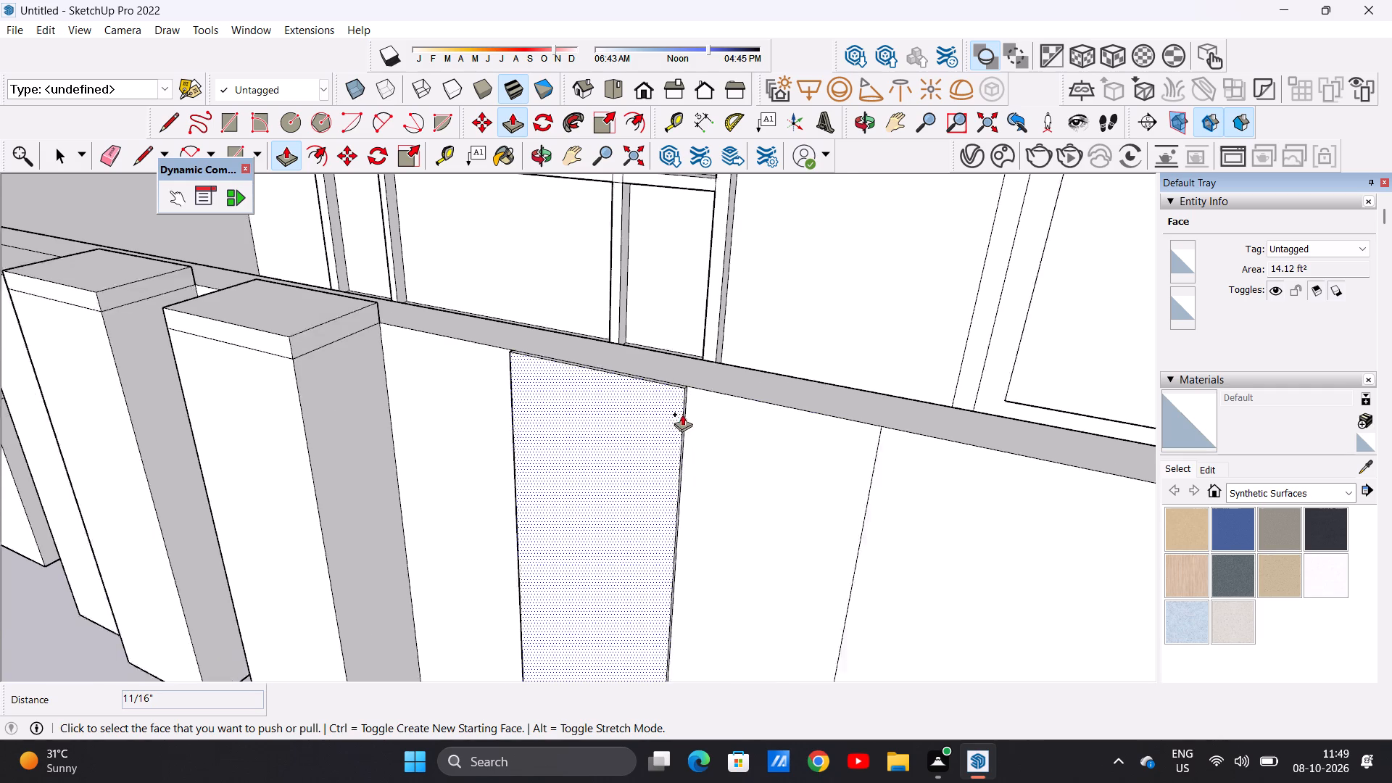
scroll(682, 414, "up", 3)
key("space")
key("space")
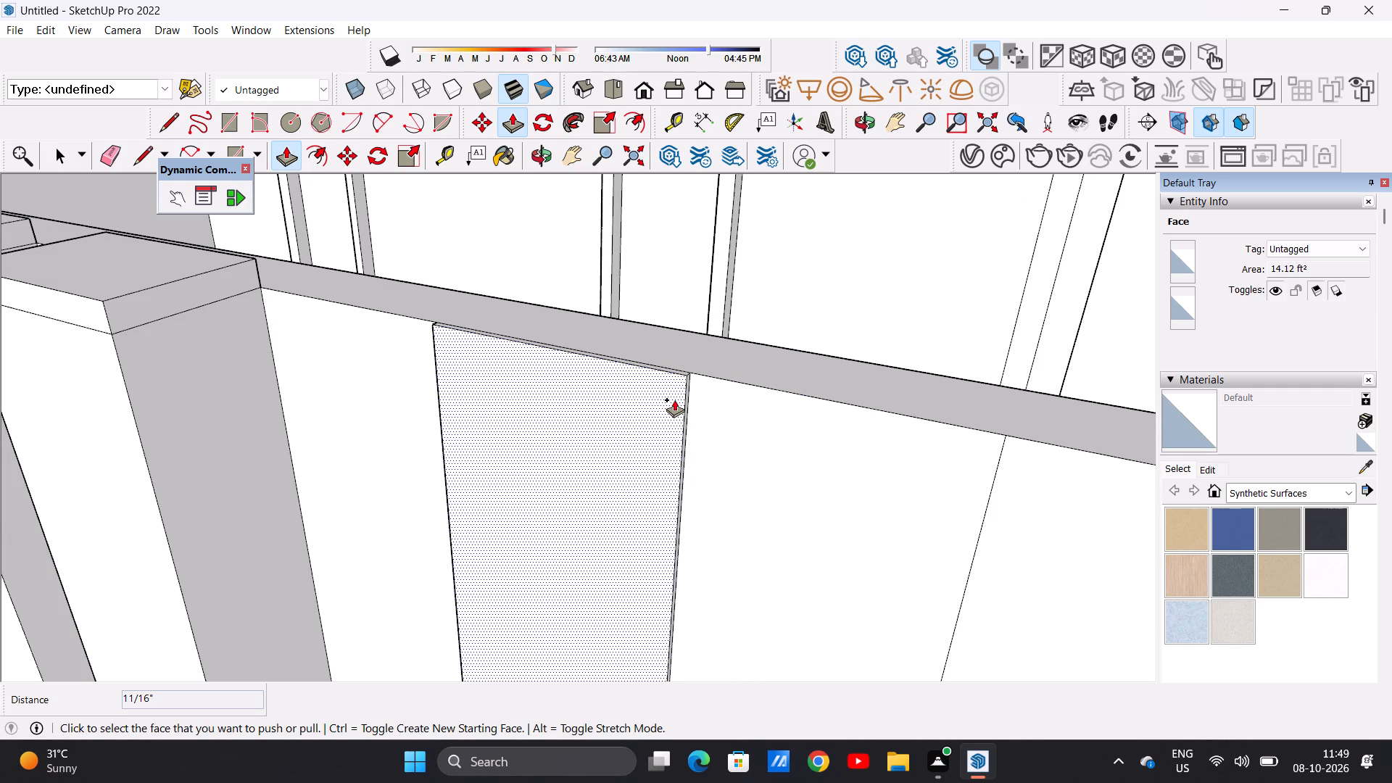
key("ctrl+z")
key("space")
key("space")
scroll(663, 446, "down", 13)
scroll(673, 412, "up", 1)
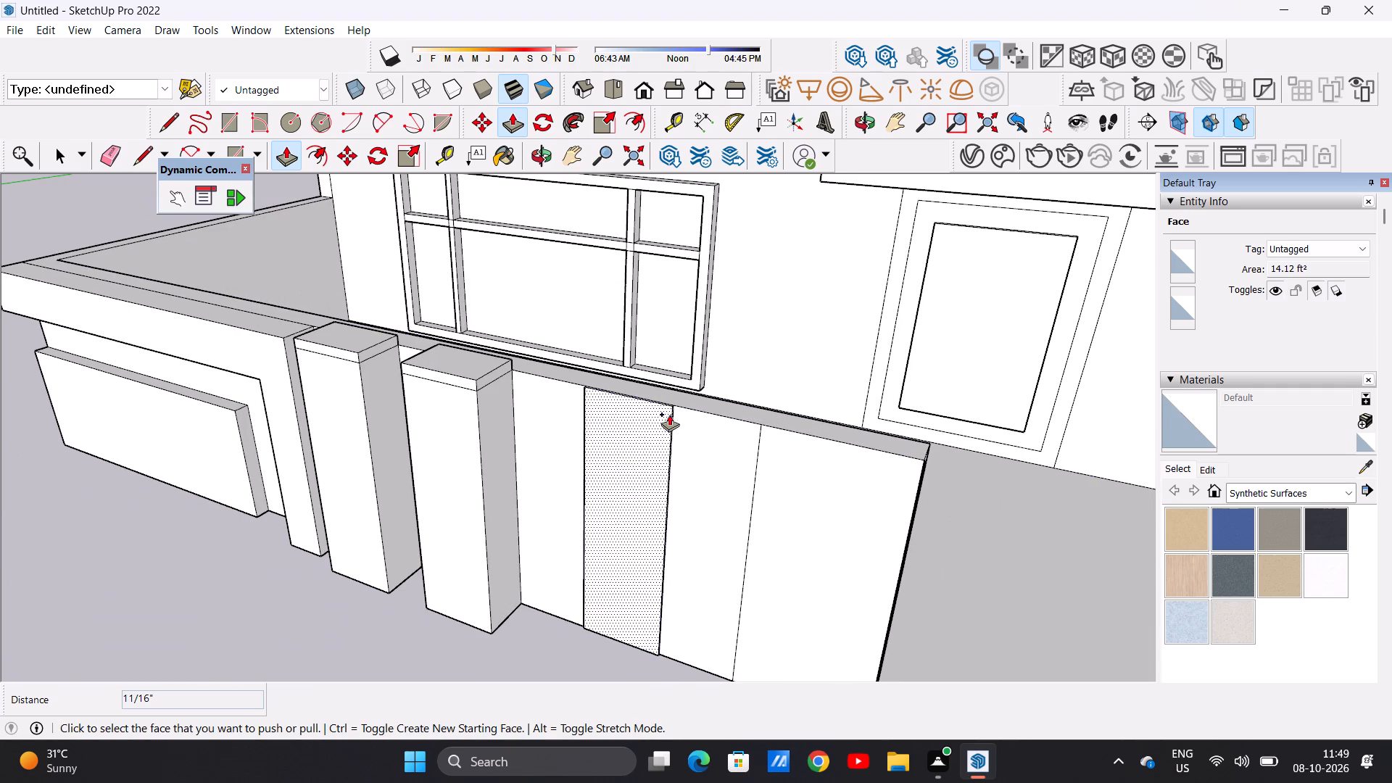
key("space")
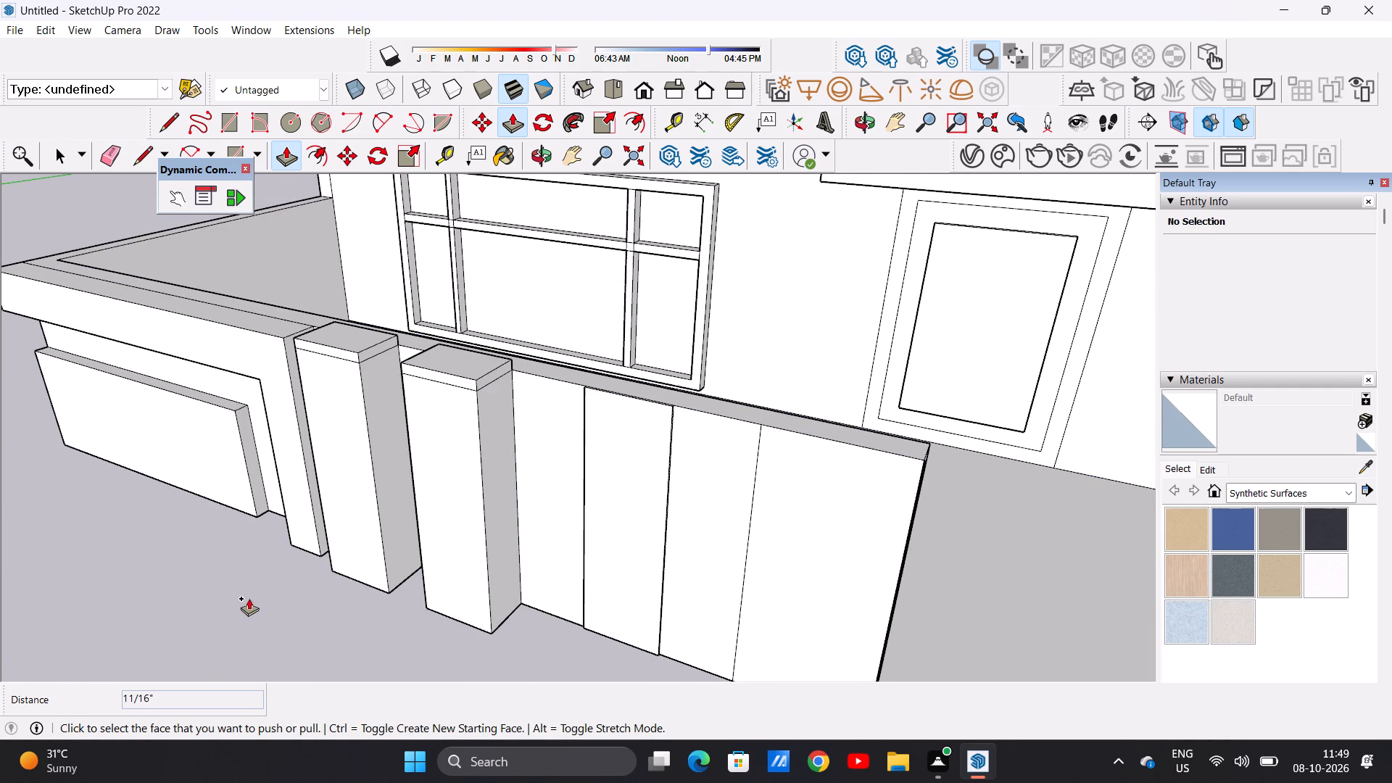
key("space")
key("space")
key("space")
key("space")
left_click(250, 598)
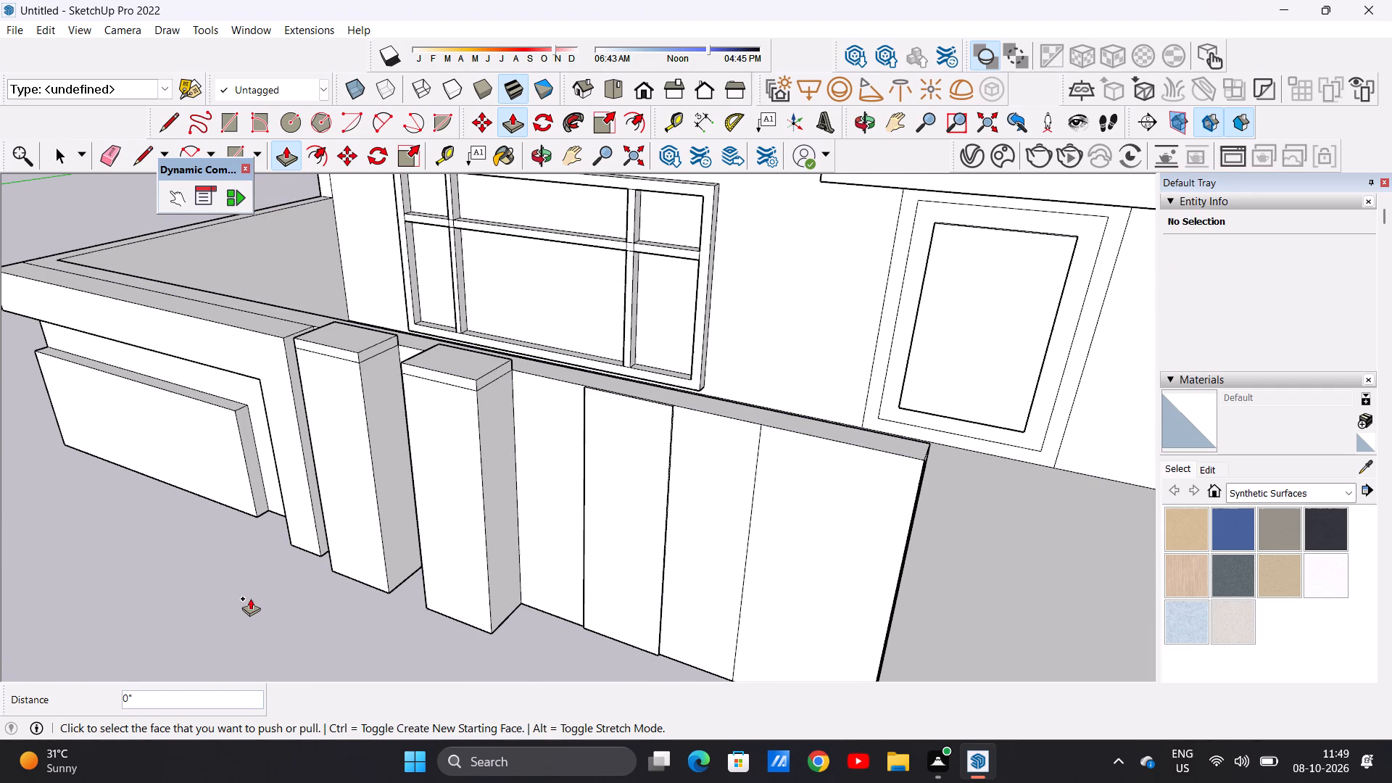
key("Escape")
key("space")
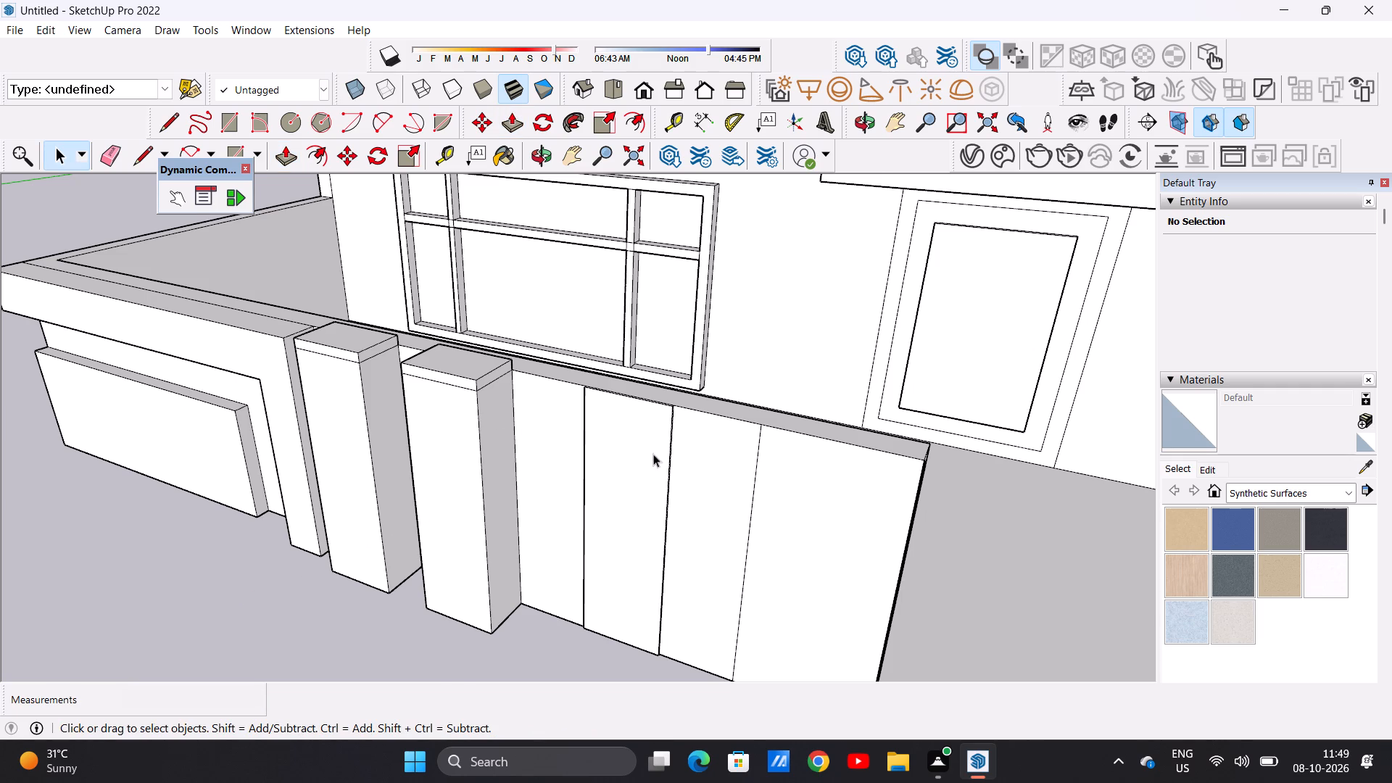
Pull the third vertical strip further out from the wall by about 1' 4", flush with the second projecting strip.
scroll(652, 447, "up", 3)
scroll(640, 428, "down", 1)
scroll(633, 413, "up", 7)
middle_click_drag(664, 431, 618, 441)
middle_click(605, 441)
middle_click_drag(596, 441, 576, 440)
middle_click_drag(571, 440, 514, 433)
middle_click_drag(507, 434, 493, 440)
scroll(513, 423, "up", 4)
key("p")
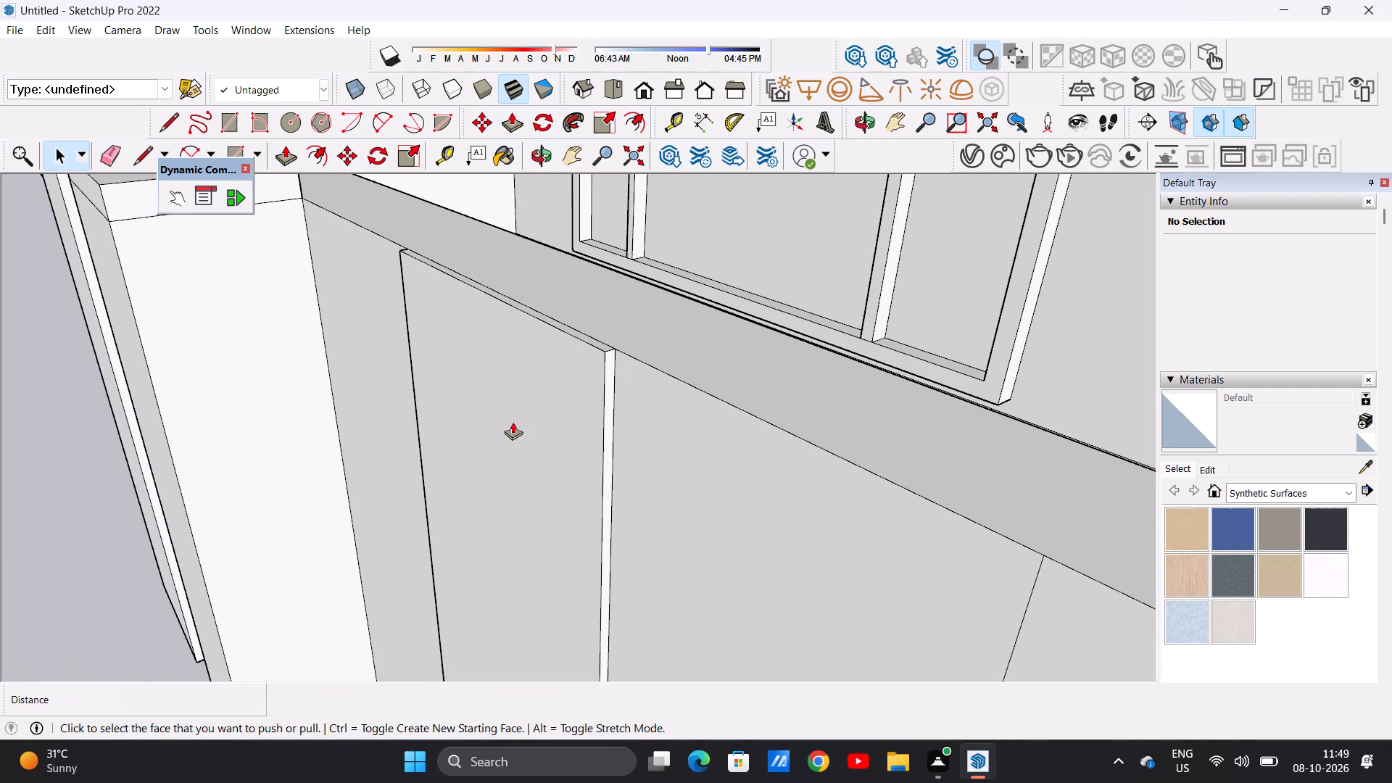
left_click(513, 394)
scroll(471, 406, "down", 2)
scroll(491, 418, "up", 1)
scroll(492, 418, "down", 3)
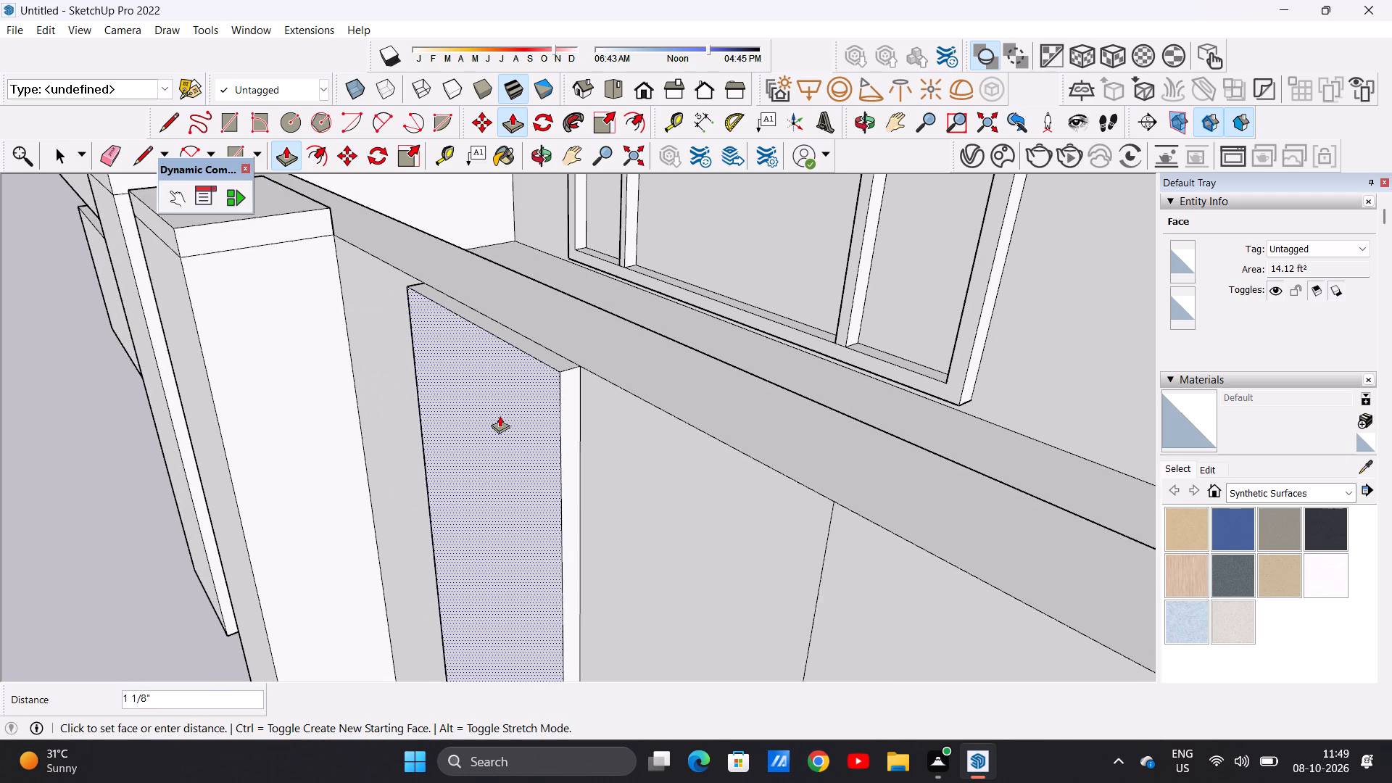
scroll(384, 286, "down", 6)
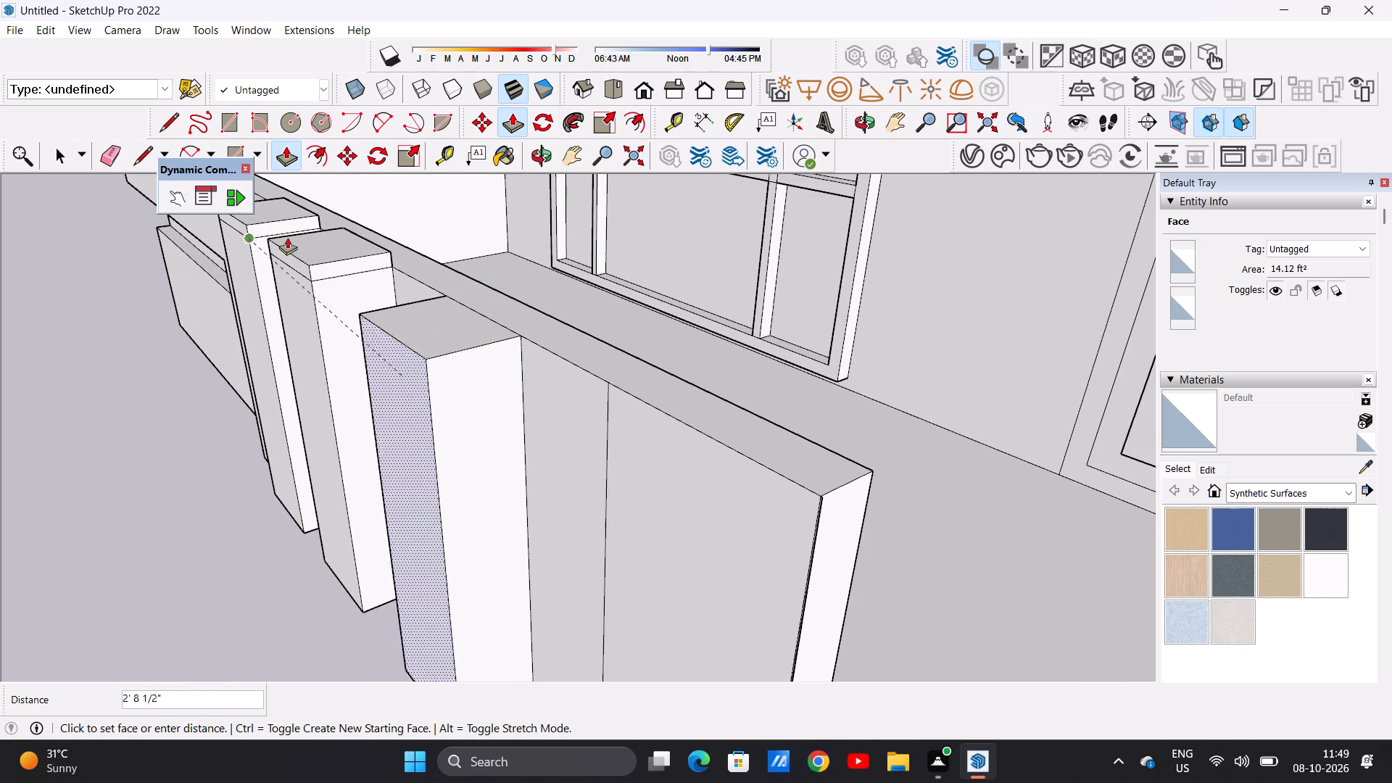
scroll(311, 271, "up", 4)
scroll(316, 291, "down", 1)
scroll(316, 291, "up", 1)
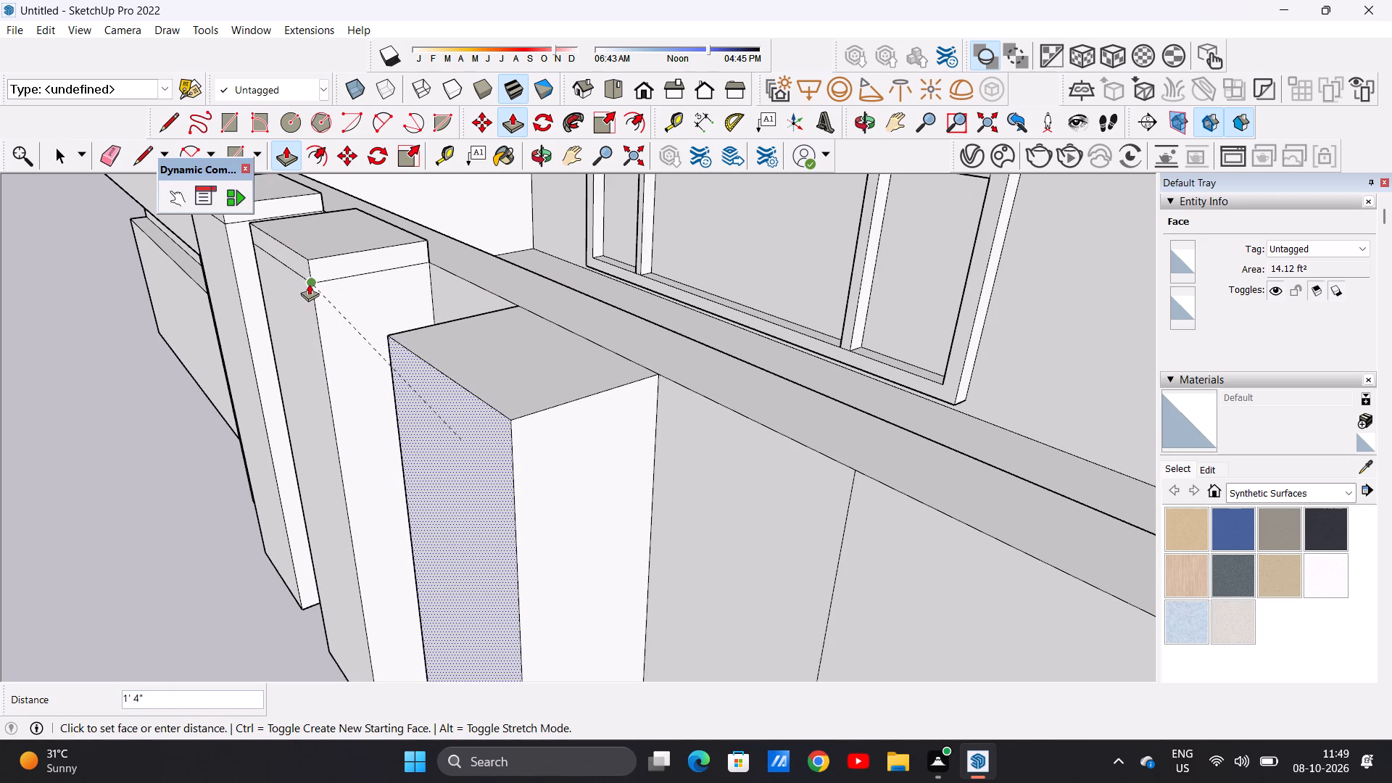
double_click(309, 283)
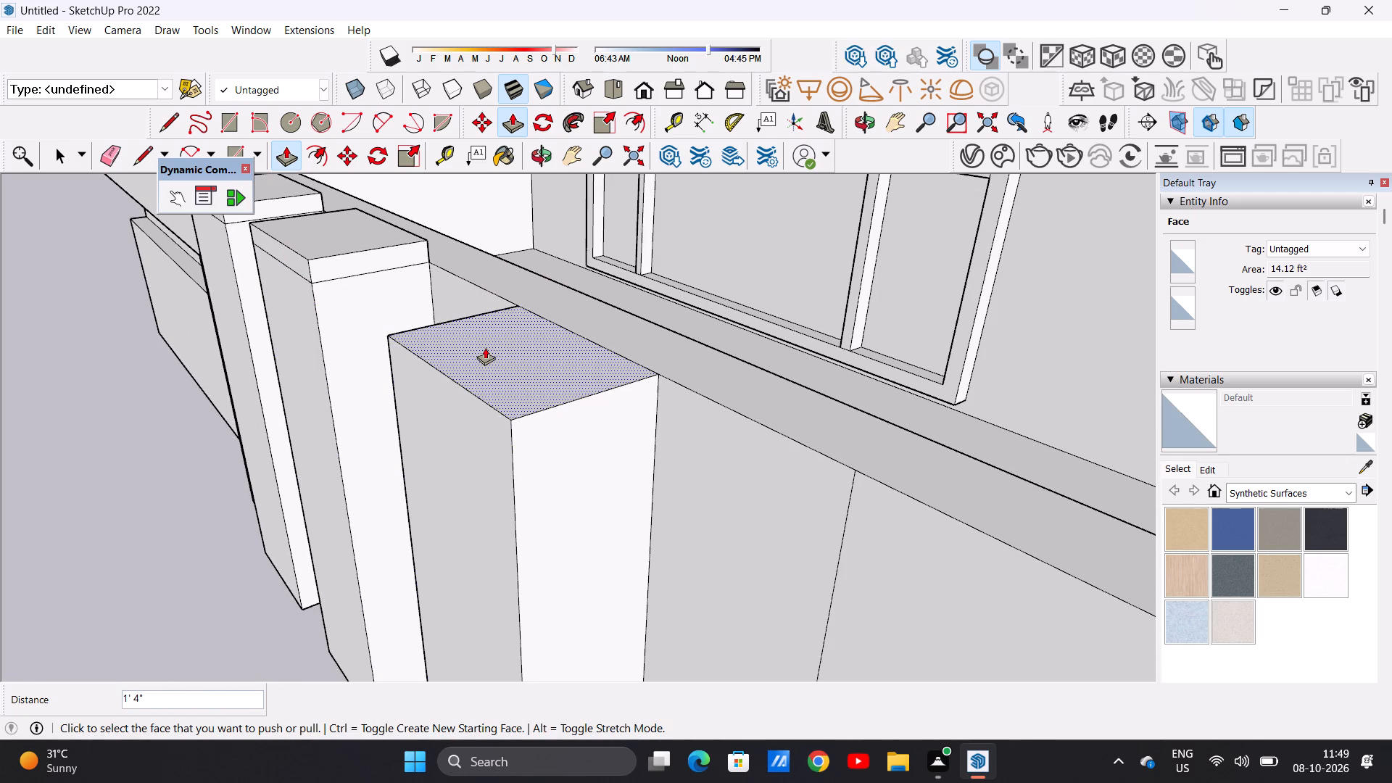
Raise the top face of the third projecting strip by about 3 1/16", level with the second strip's top.
left_click(485, 347)
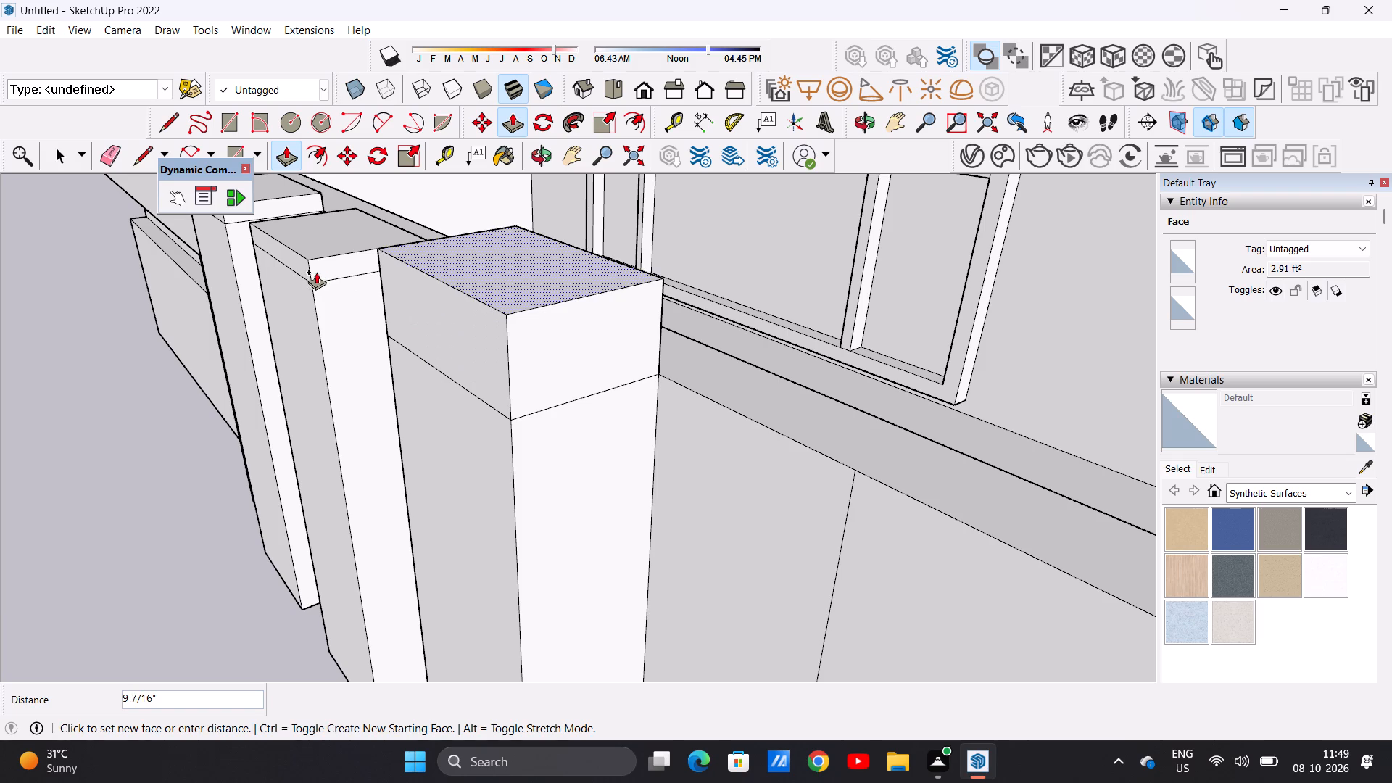
double_click(308, 267)
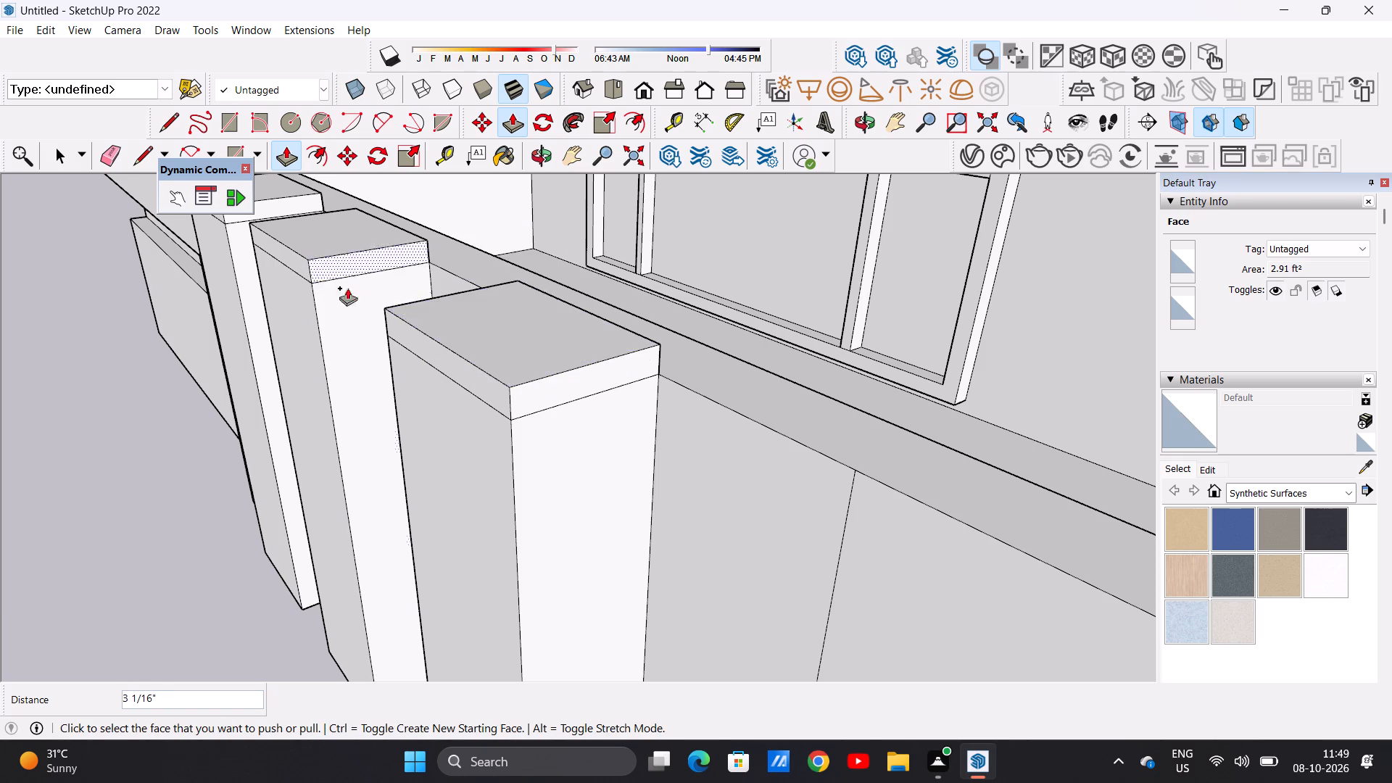
Pull the fourth vertical strip at the wall's end out by about 1' 4 11/16", flush with the third projecting strip.
scroll(595, 439, "up", 1)
scroll(595, 439, "down", 12)
scroll(596, 421, "up", 1)
scroll(596, 421, "down", 1)
left_click(716, 500)
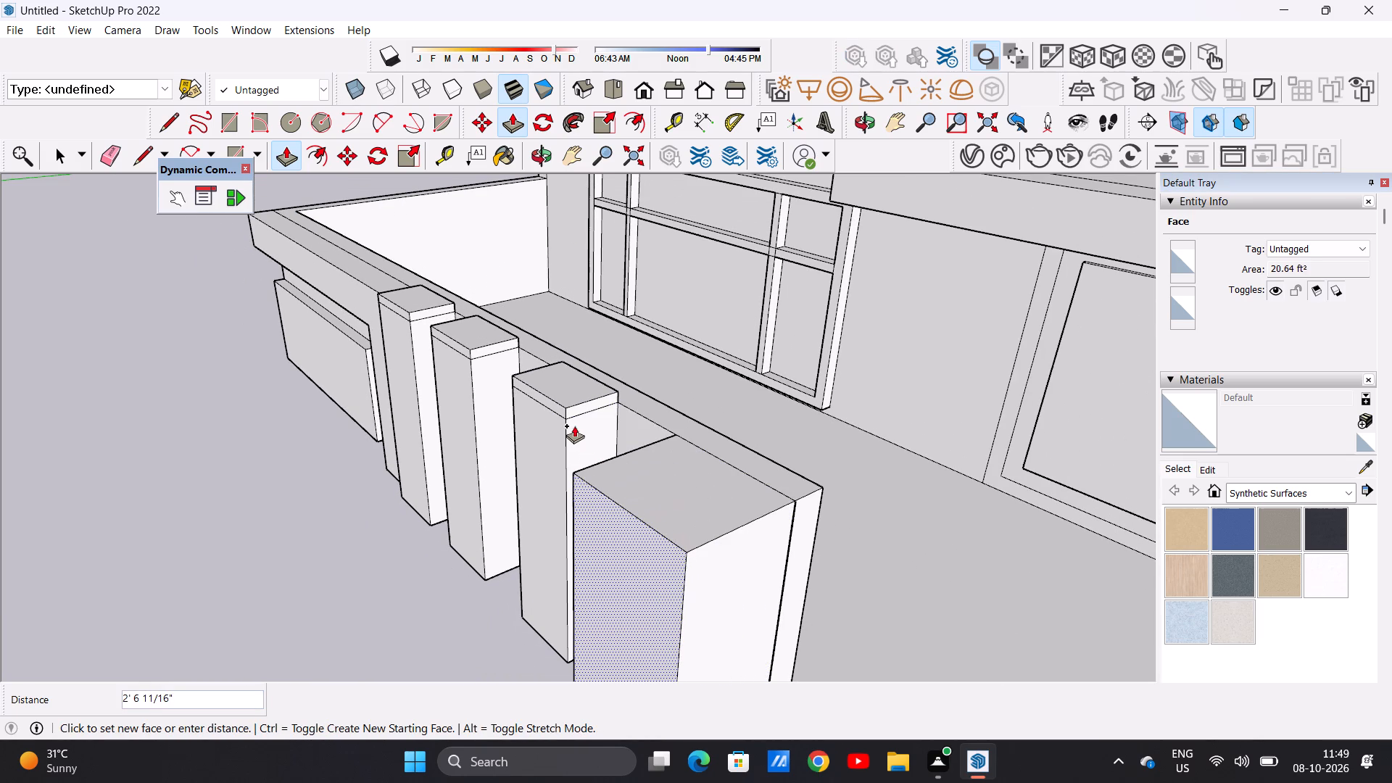
left_click(566, 423)
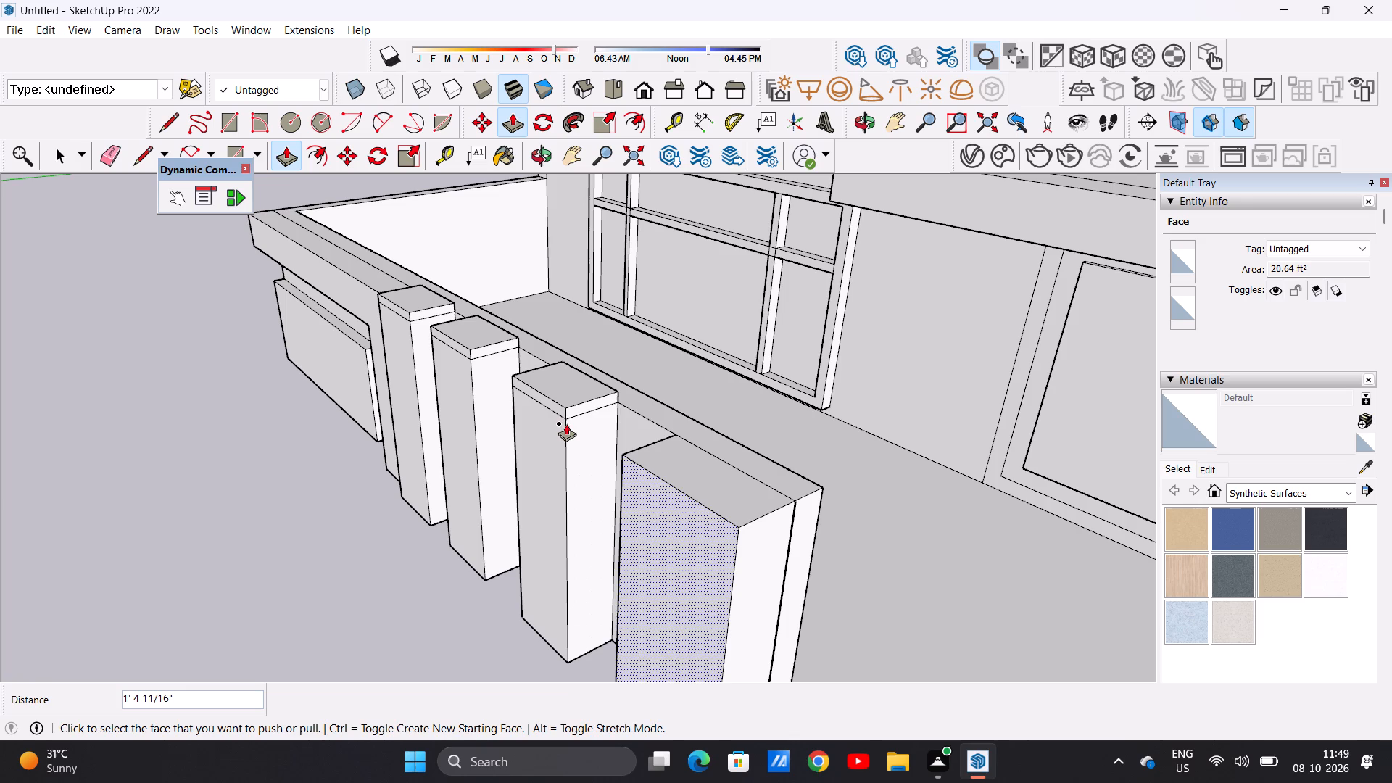
Raise the top face of the fourth projecting strip by about 3 1/16", level with the third strip's top, and leave Push/Pull.
left_click(679, 462)
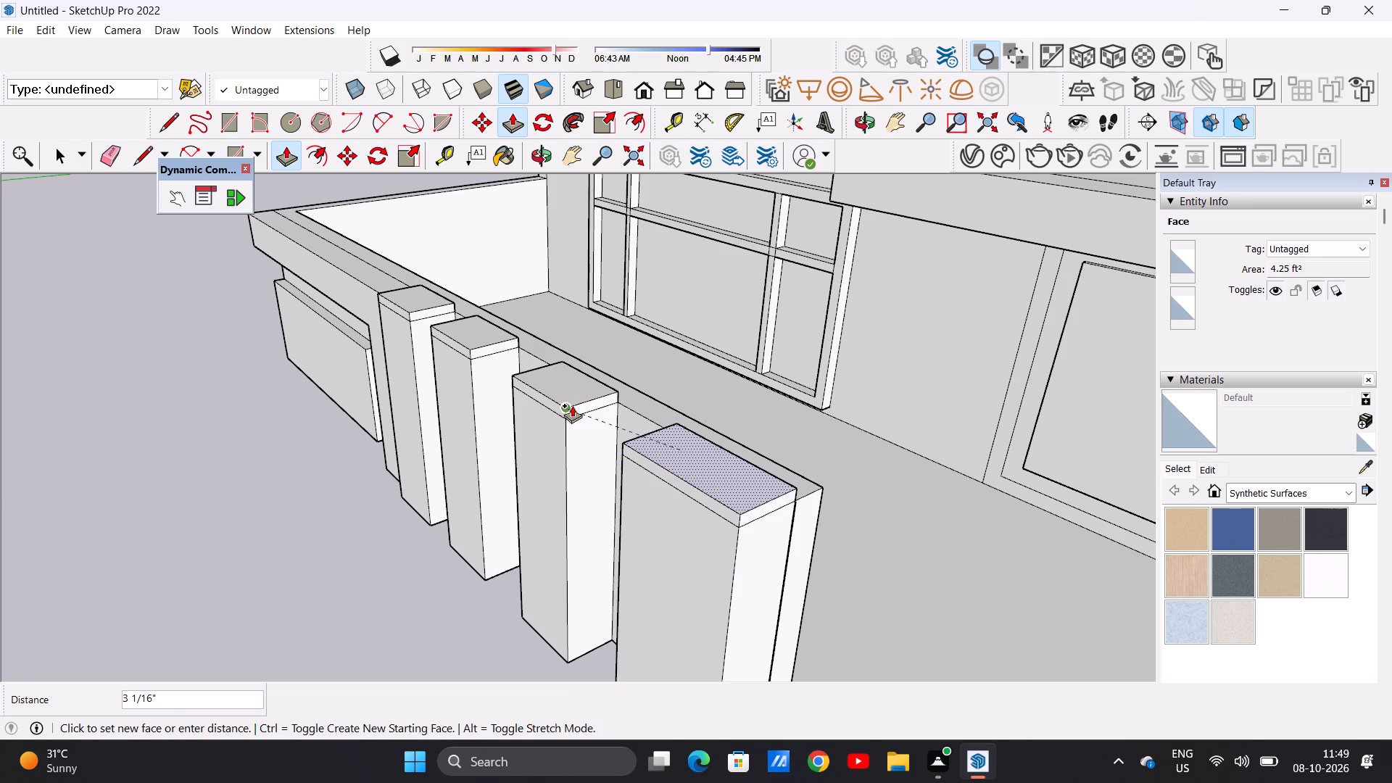
left_click(570, 403)
key("space")
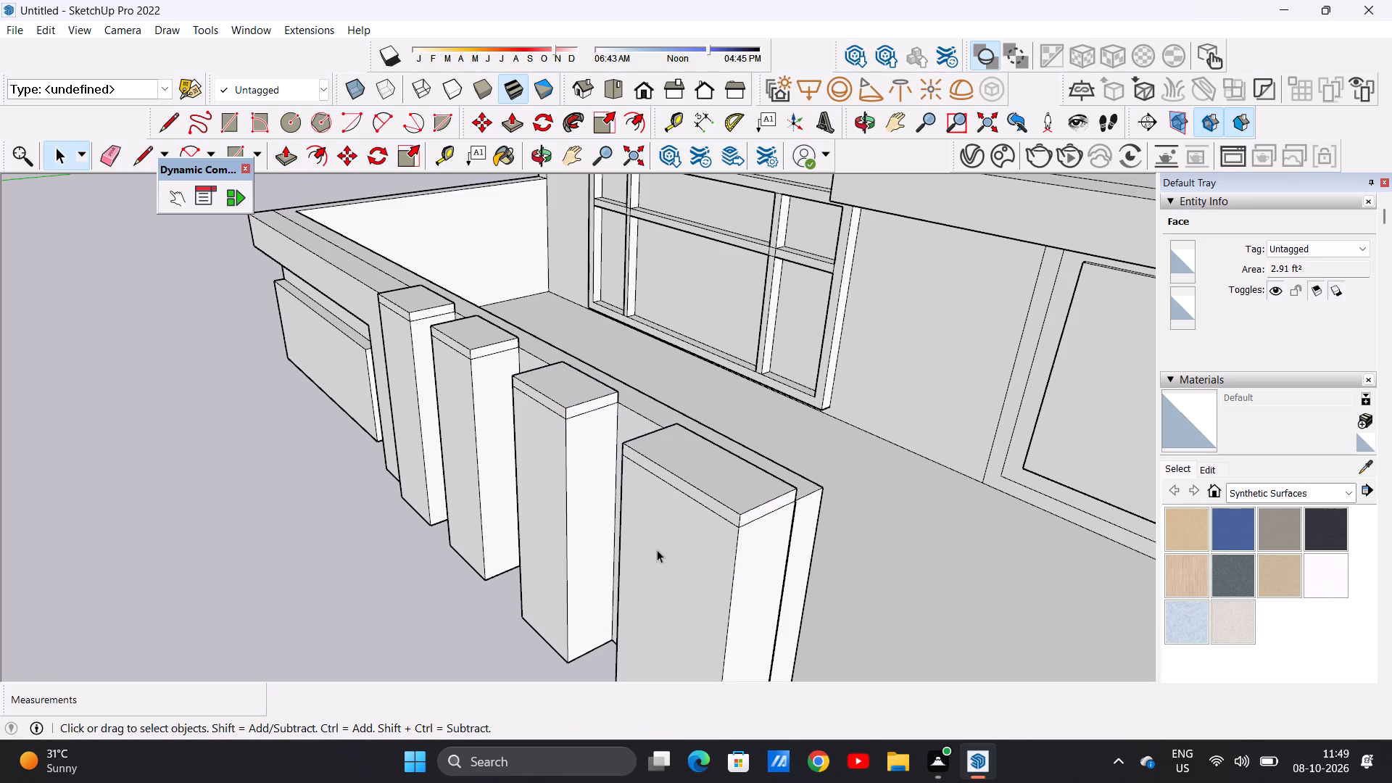
key("space")
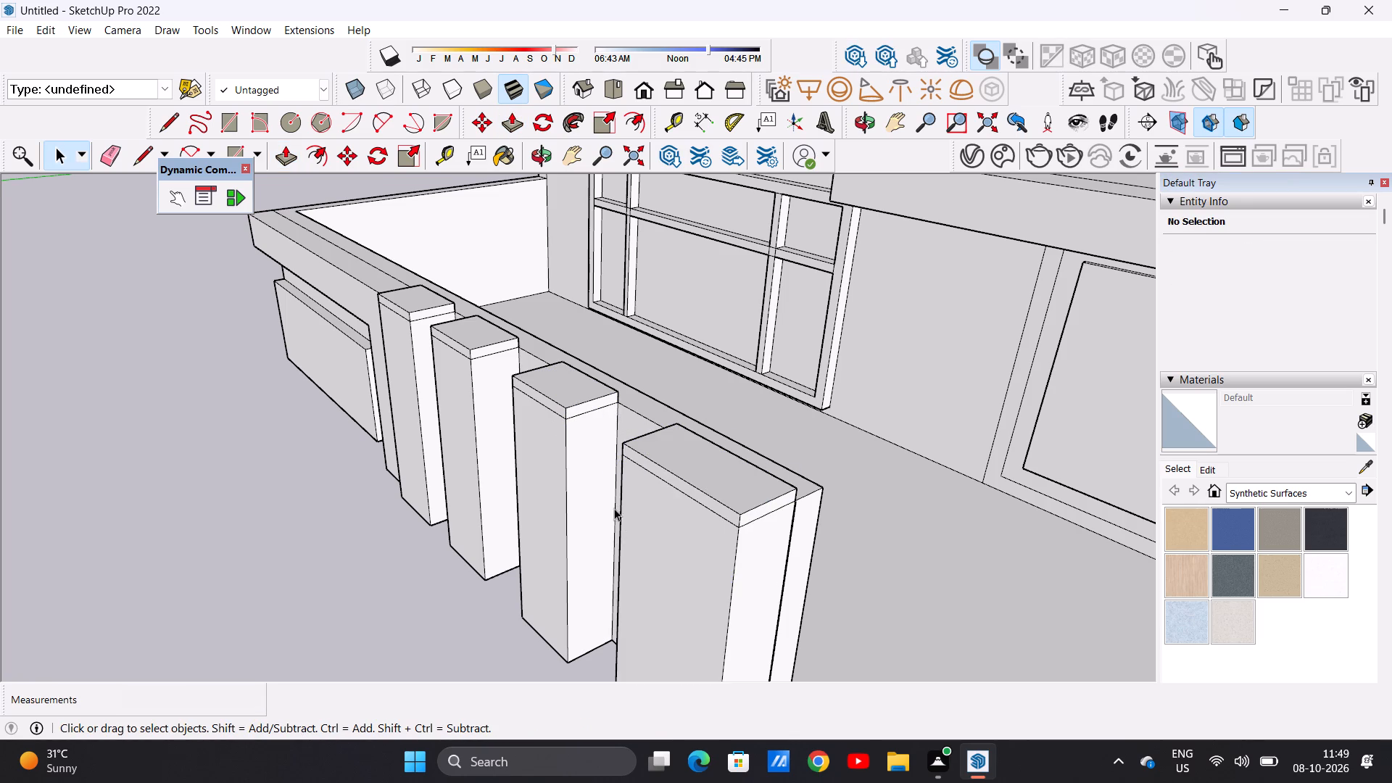
Examine the row of projecting strips and the whole front elevation of the house from several angles.
scroll(612, 498, "down", 12)
middle_click_drag(560, 481, 613, 473)
middle_click_drag(624, 471, 739, 422)
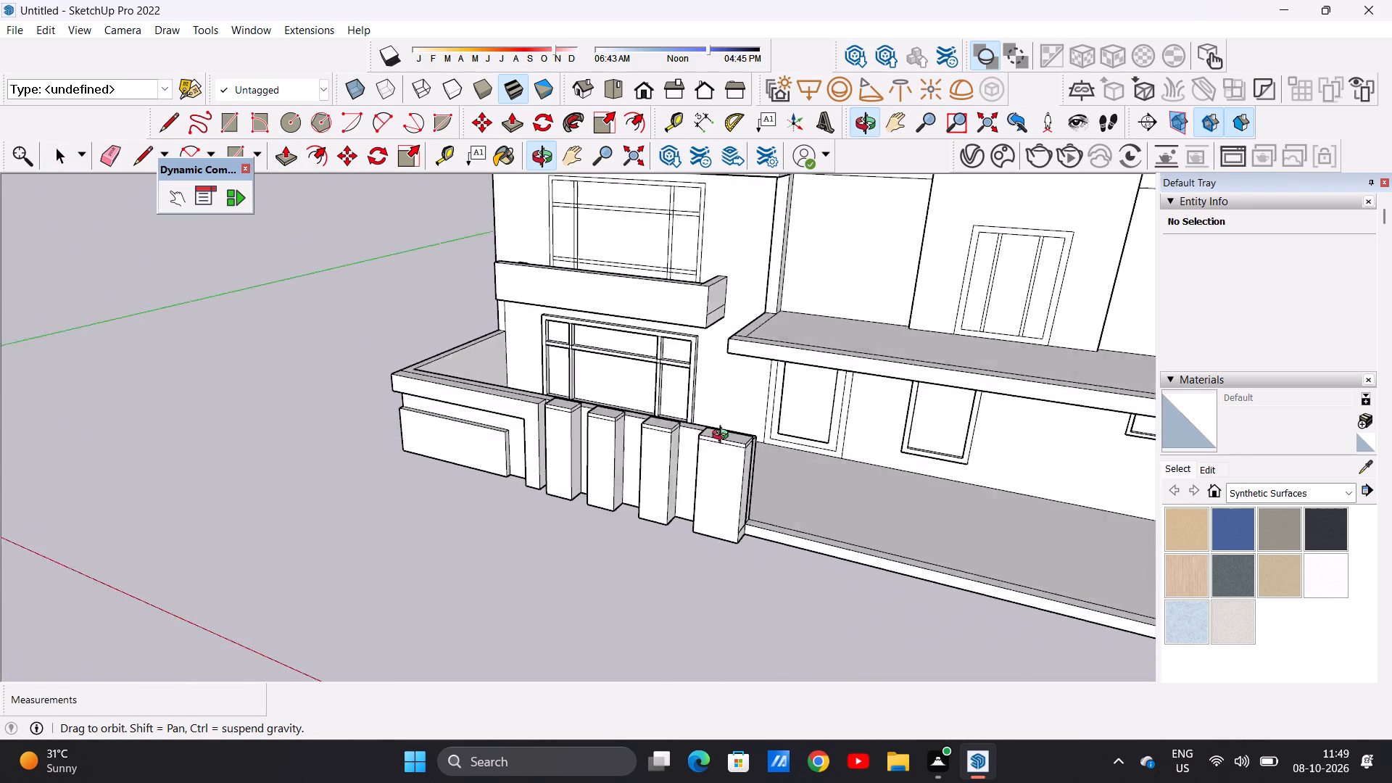
middle_click_drag(739, 422, 807, 376)
scroll(515, 528, "down", 8)
scroll(597, 509, "up", 2)
scroll(601, 507, "down", 1)
scroll(605, 505, "up", 1)
scroll(966, 551, "up", 4)
middle_click_drag(509, 489, 624, 476)
middle_click_drag(627, 476, 604, 464)
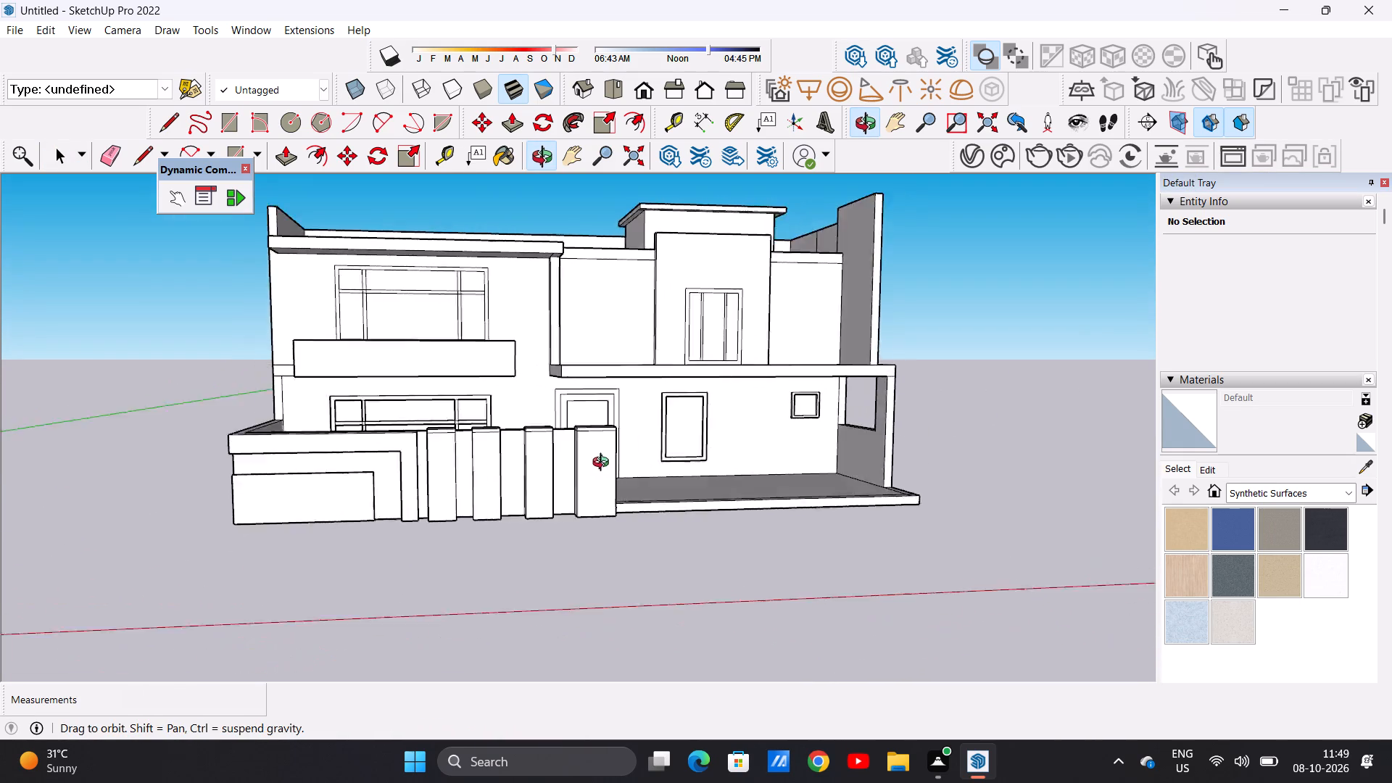
middle_click_drag(604, 464, 555, 488)
Erase the short edge crossing the side border at the outer front corner of the porch floor.
scroll(955, 544, "up", 5)
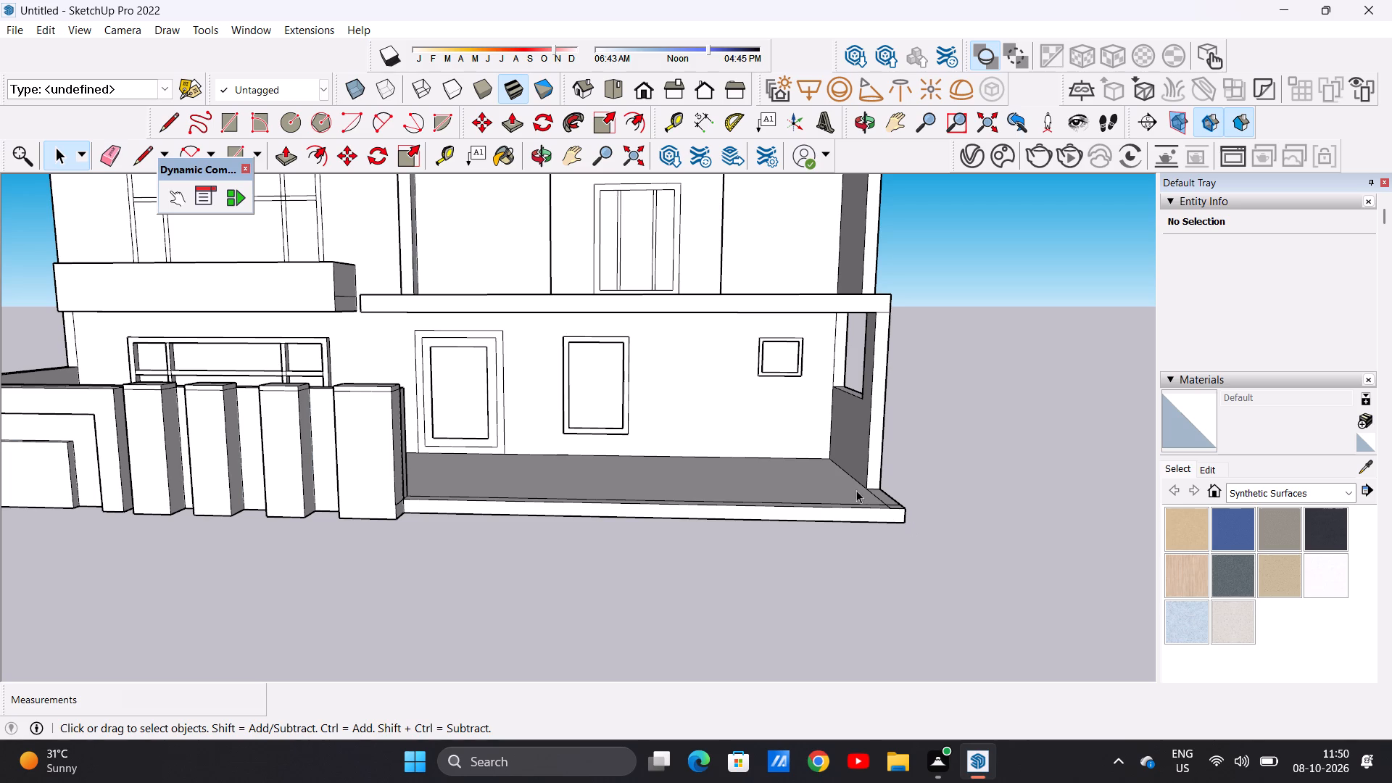
middle_click_drag(846, 473, 1011, 510)
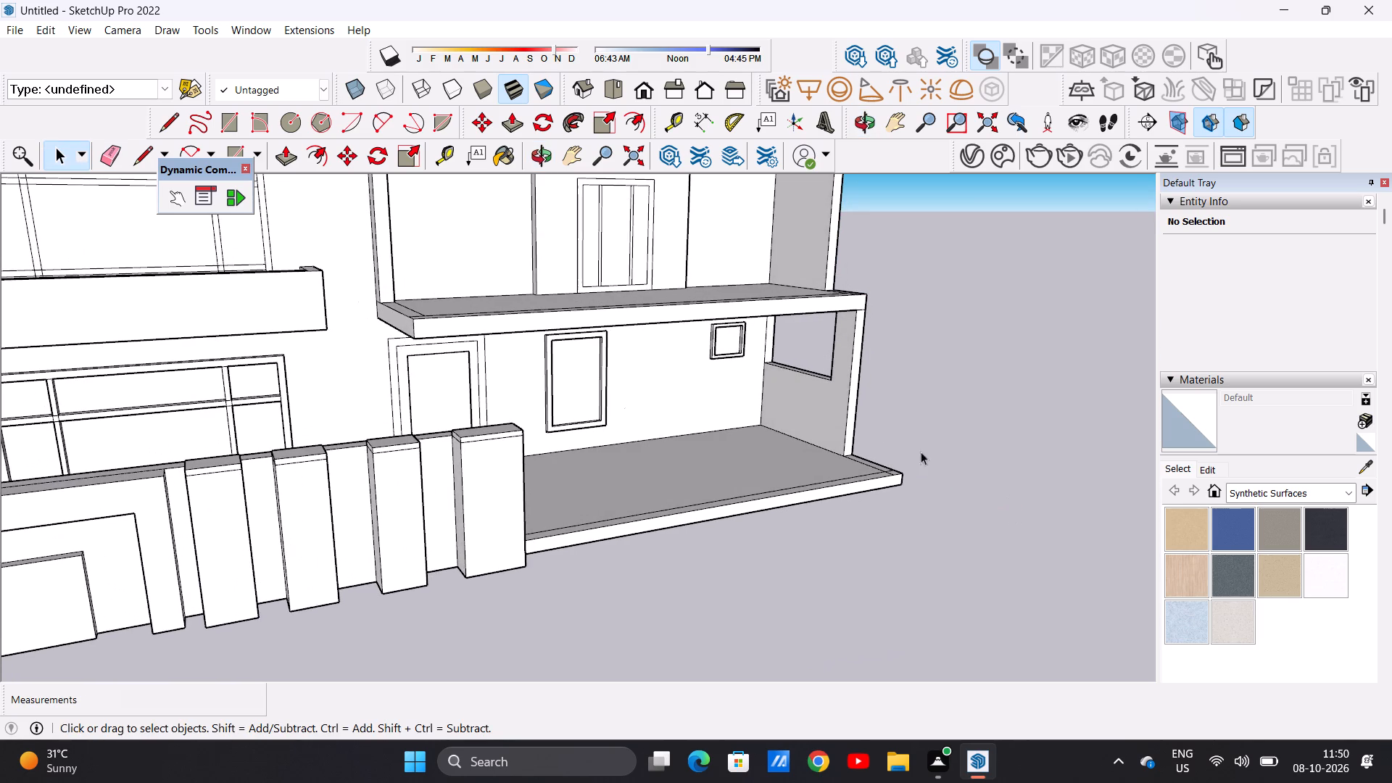
scroll(886, 452, "up", 3)
scroll(885, 455, "down", 1)
scroll(885, 455, "up", 4)
middle_click_drag(853, 485, 779, 576)
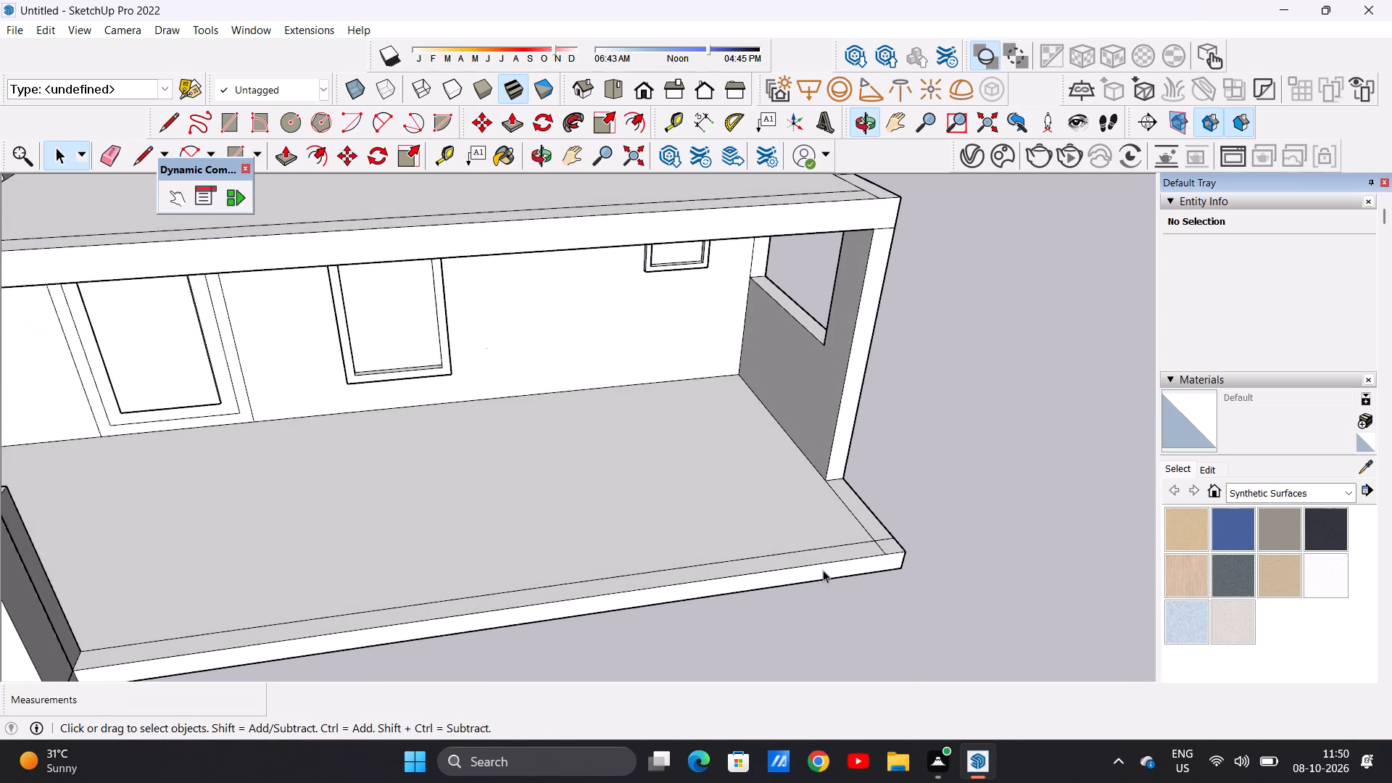
scroll(878, 533, "up", 3)
scroll(878, 533, "down", 1)
scroll(879, 517, "up", 9)
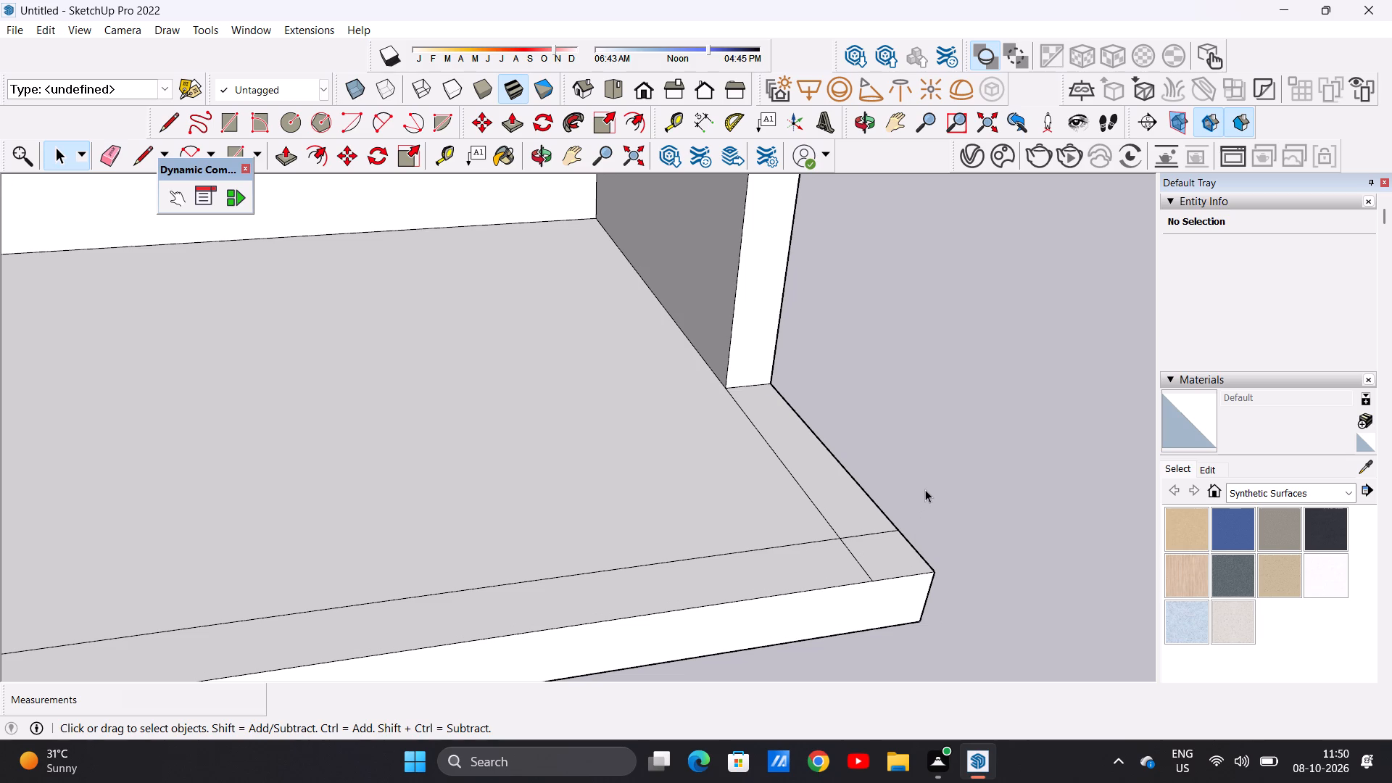
key("l")
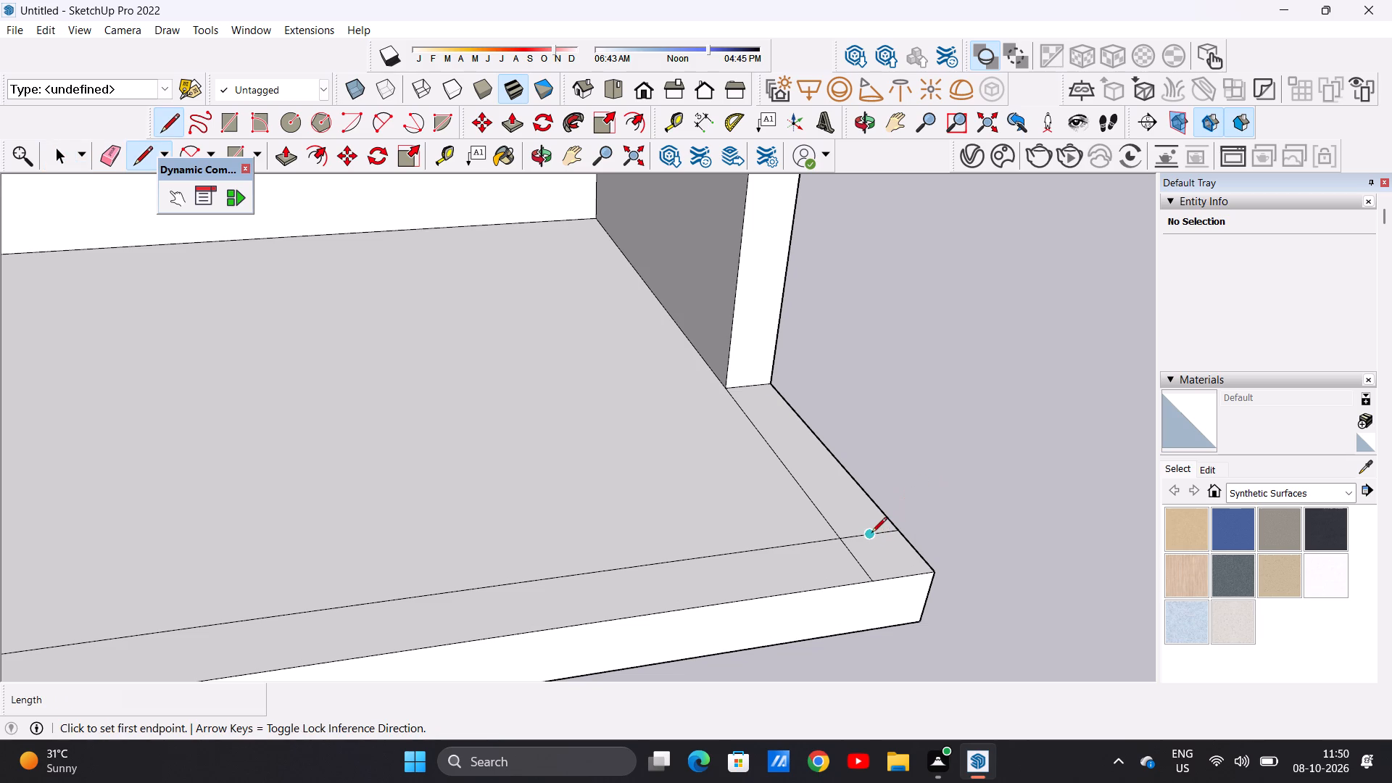
key("space")
key("e")
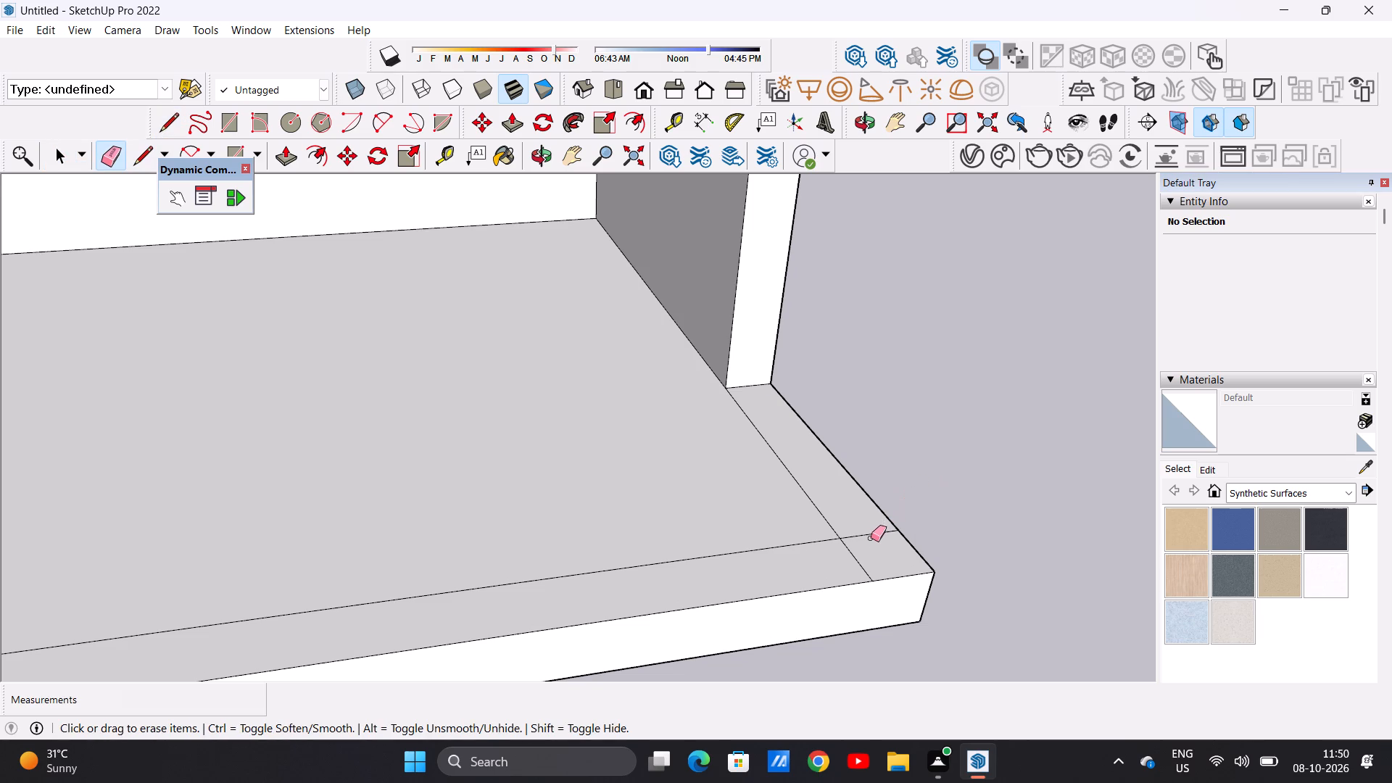
left_click_drag(866, 521, 879, 556)
Raise the porch floor's side border by about 3 1/16", and again by about 4' 8 9/16" to the side opening's sill level.
key("p")
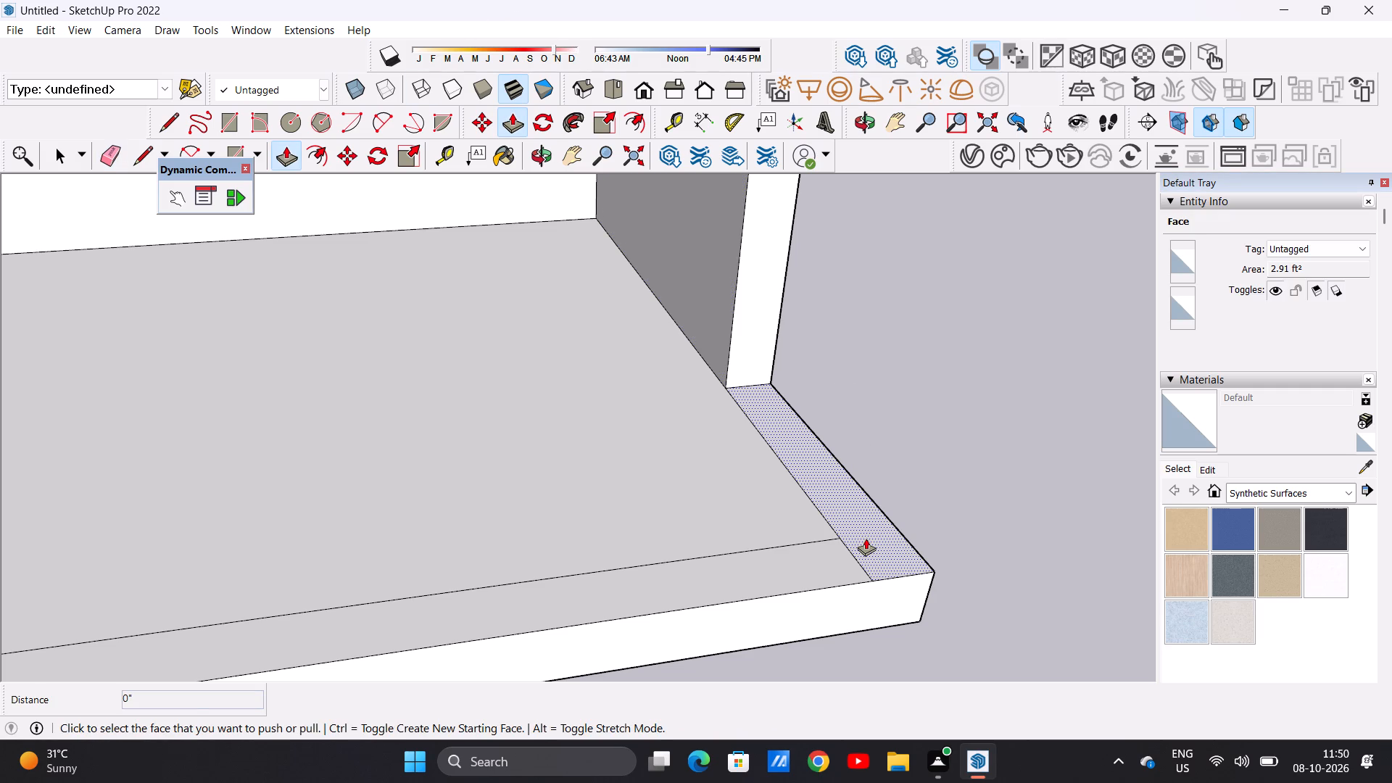
double_click(866, 538)
left_click(854, 505)
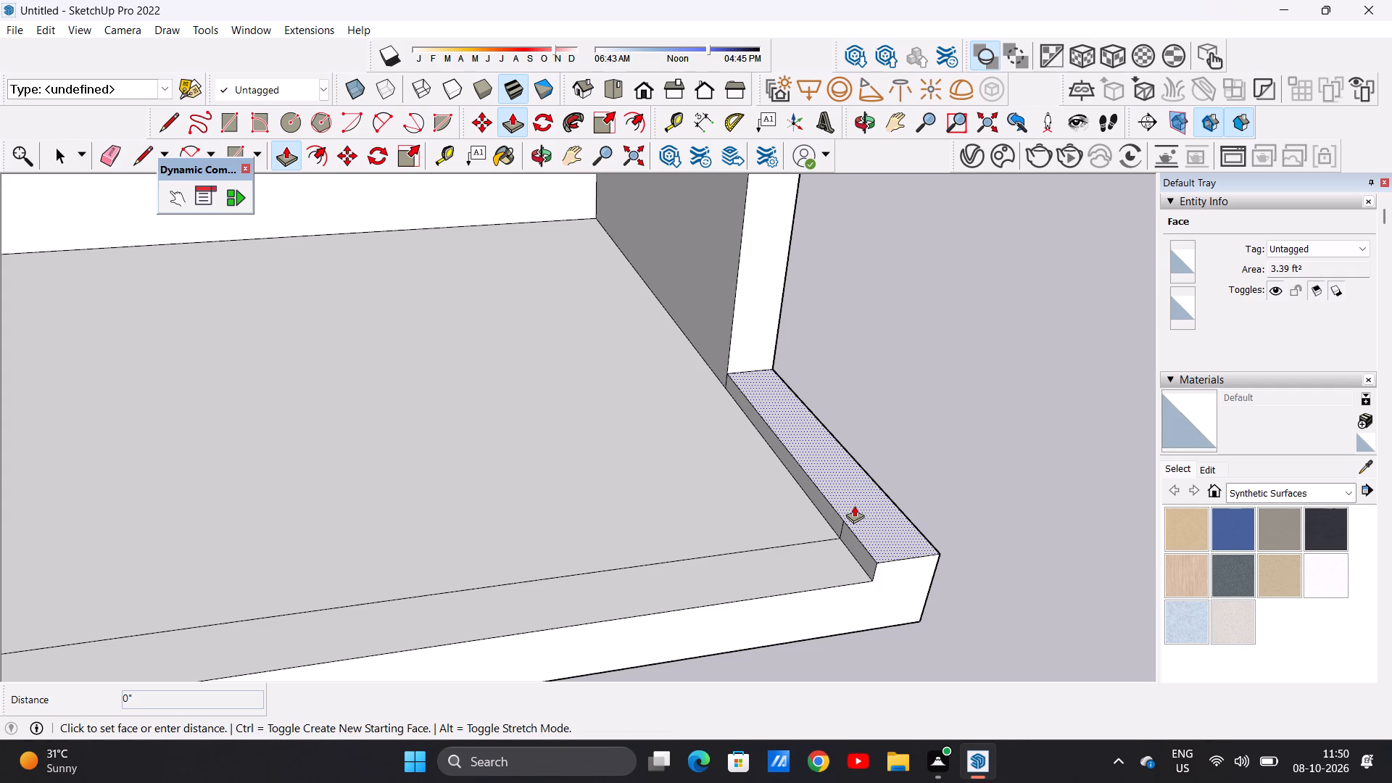
scroll(863, 430, "down", 12)
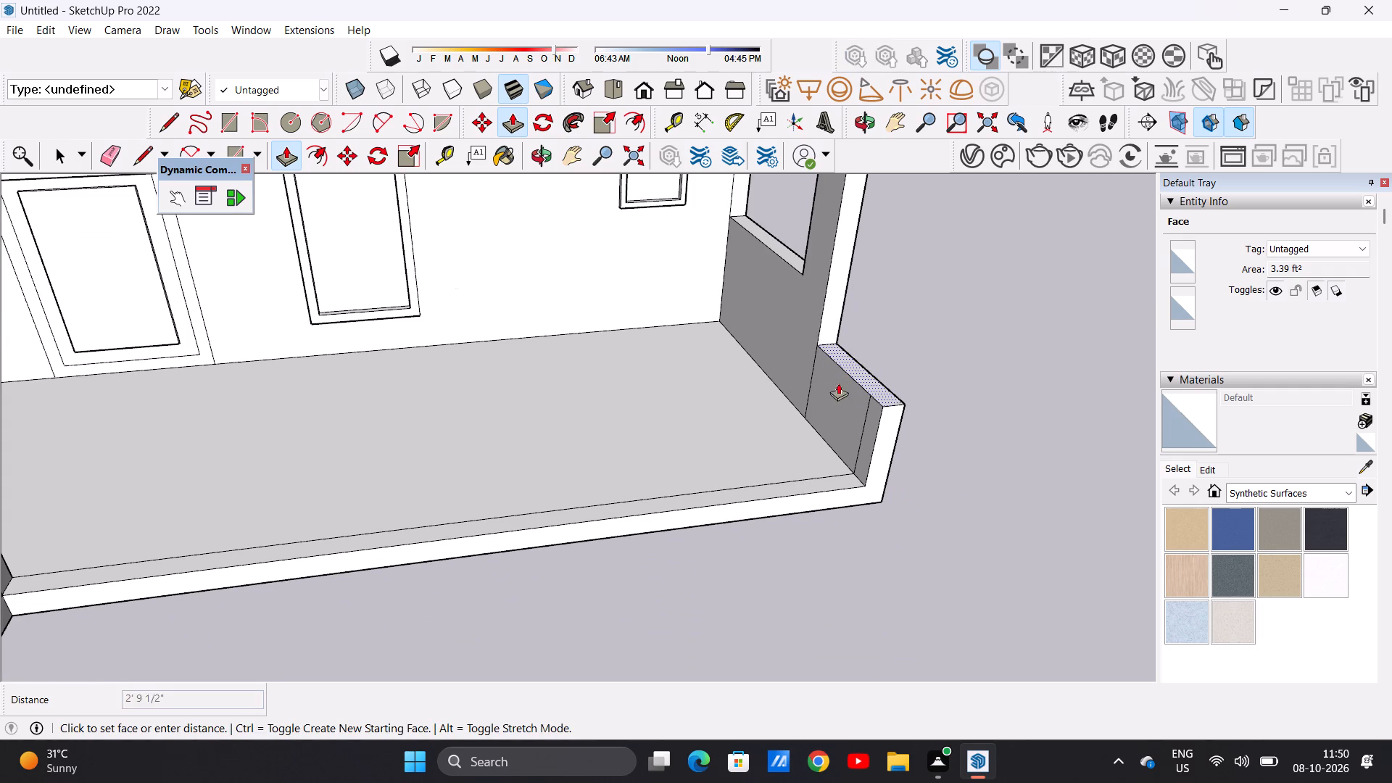
left_click(795, 269)
key("space")
Draw a vertical line about 4' 11 5/8" long on the porch side wall, from the opening's lower front corner down to the floor.
scroll(795, 397, "down", 3)
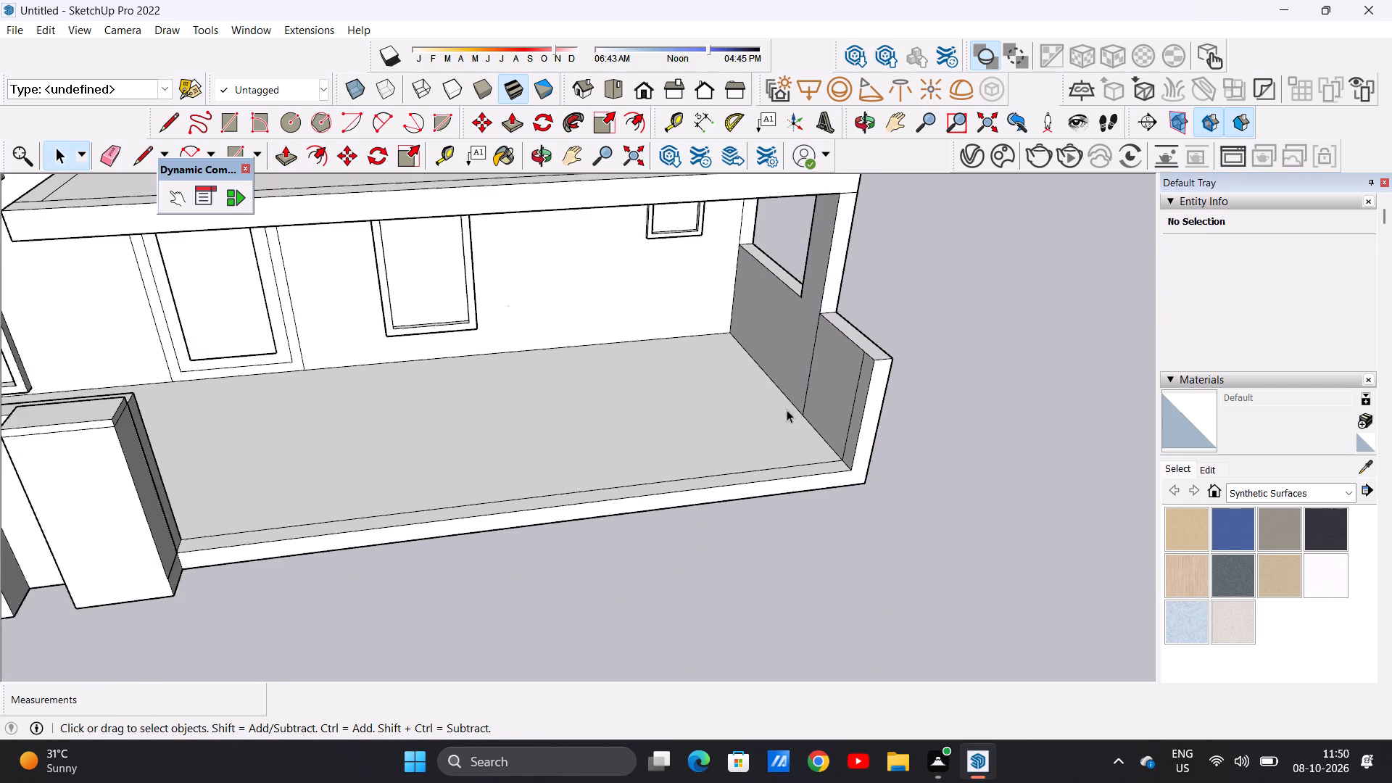
scroll(787, 410, "down", 3)
scroll(785, 407, "up", 1)
scroll(789, 397, "down", 1)
middle_click_drag(716, 454, 833, 318)
middle_click(833, 318)
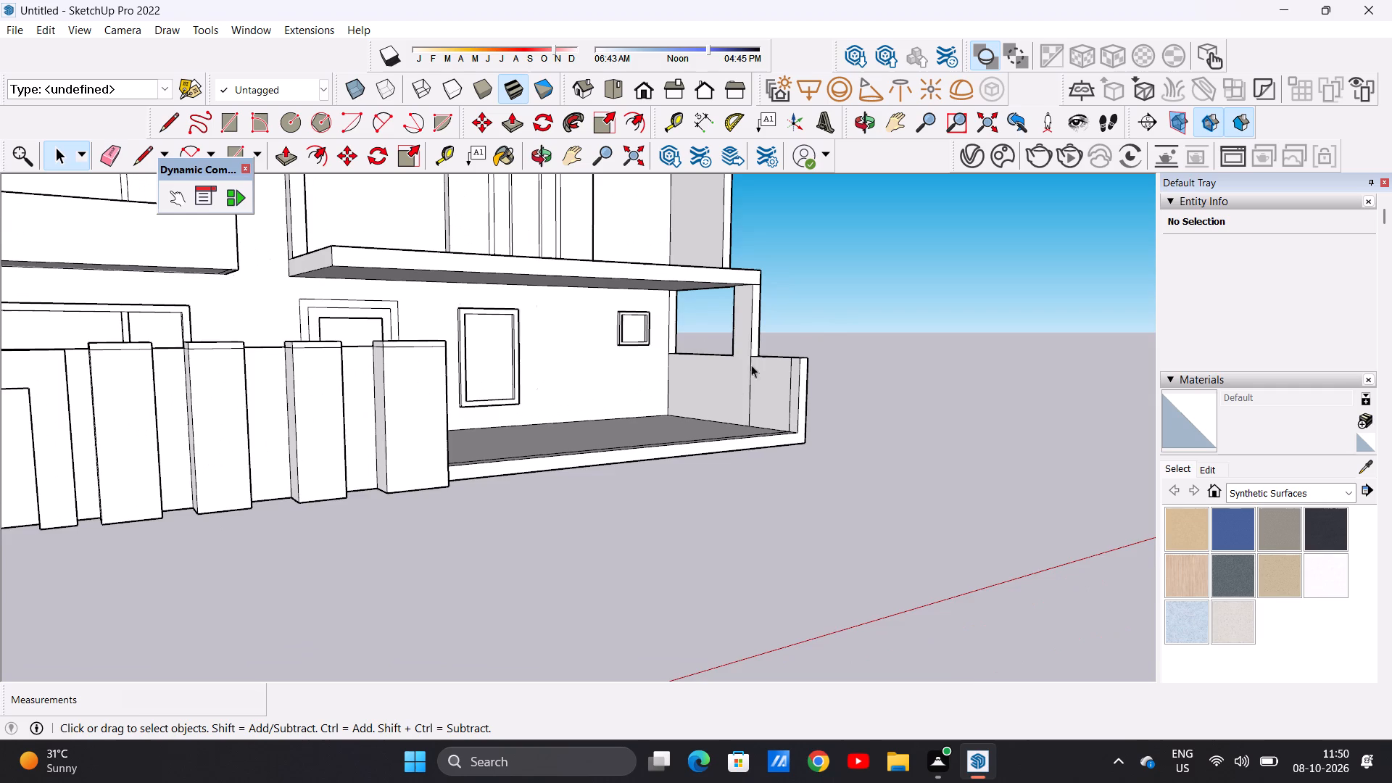
scroll(804, 378, "up", 2)
scroll(805, 377, "down", 1)
scroll(805, 377, "up", 1)
scroll(727, 392, "up", 9)
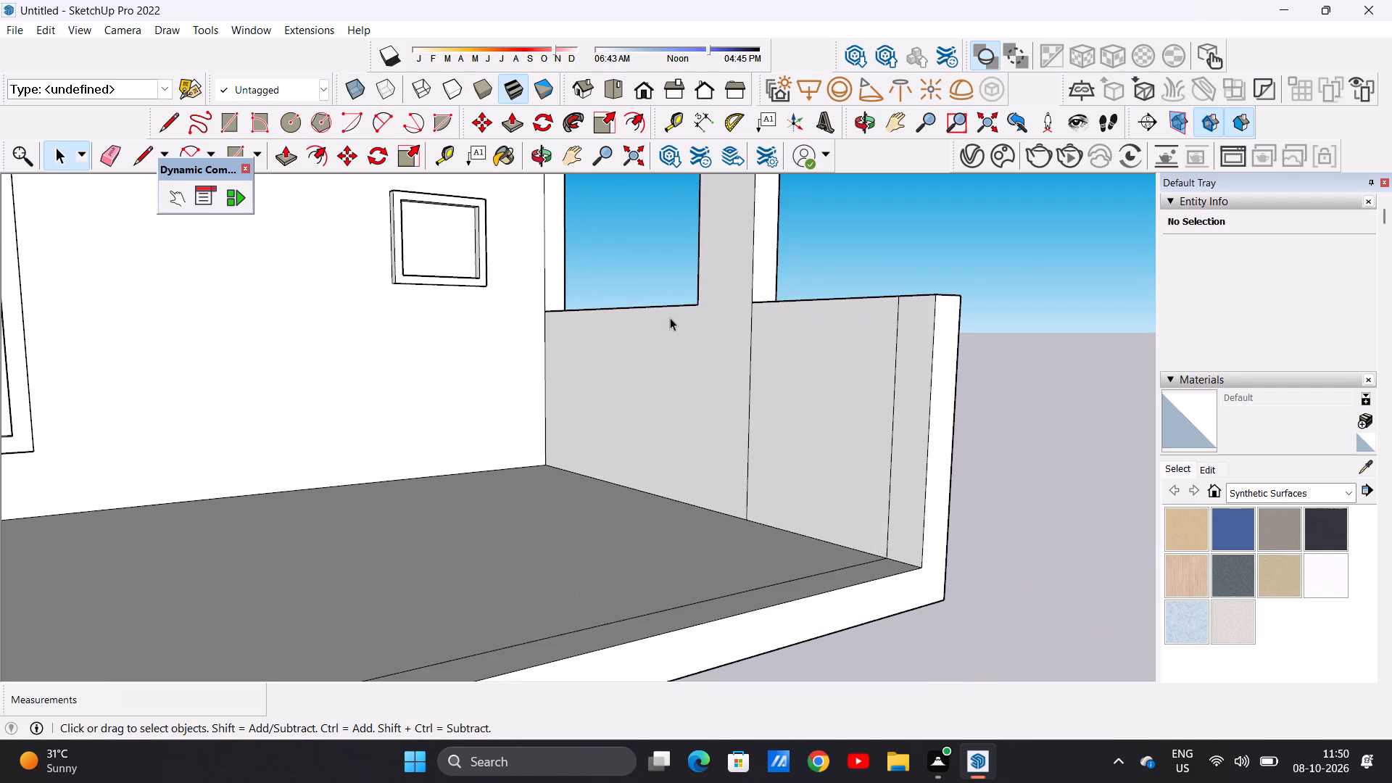
scroll(676, 304, "up", 4)
middle_click_drag(681, 358, 844, 405)
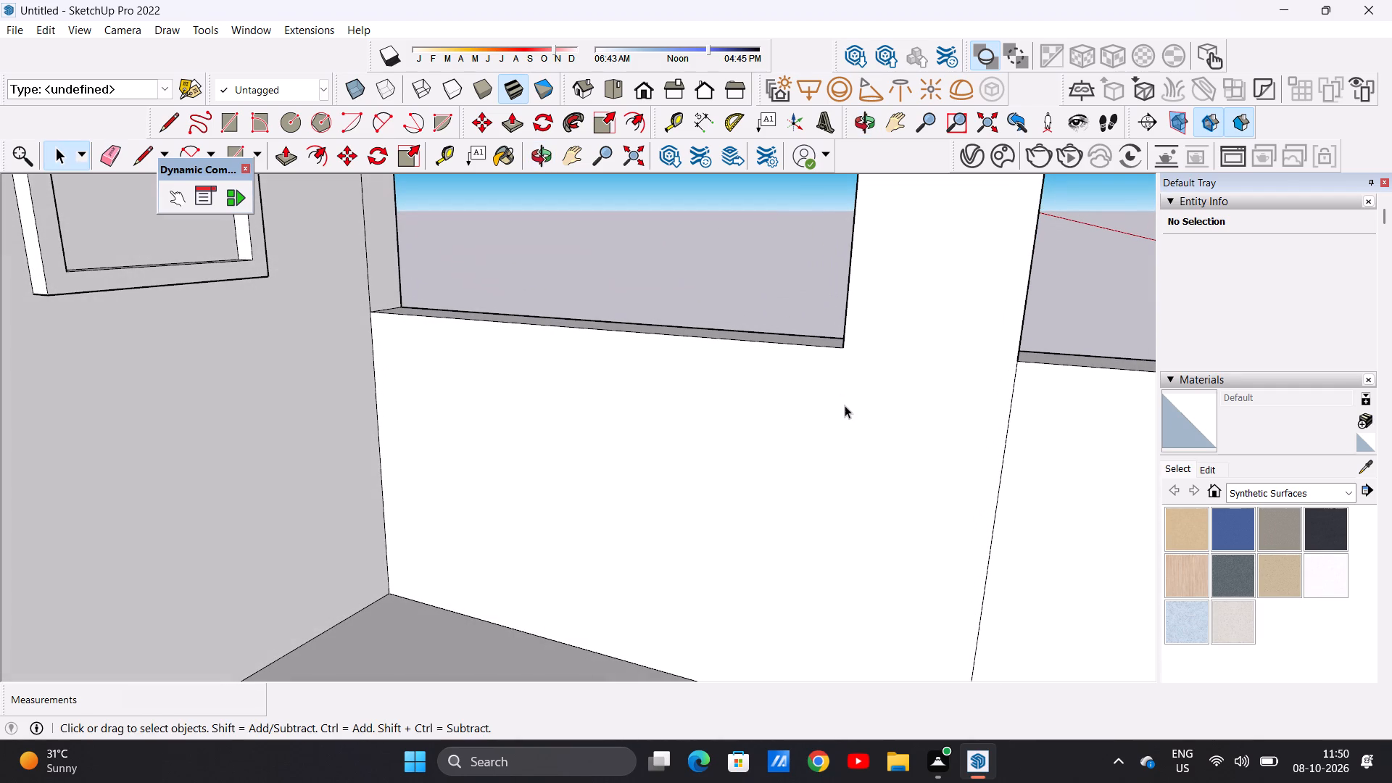
key("l")
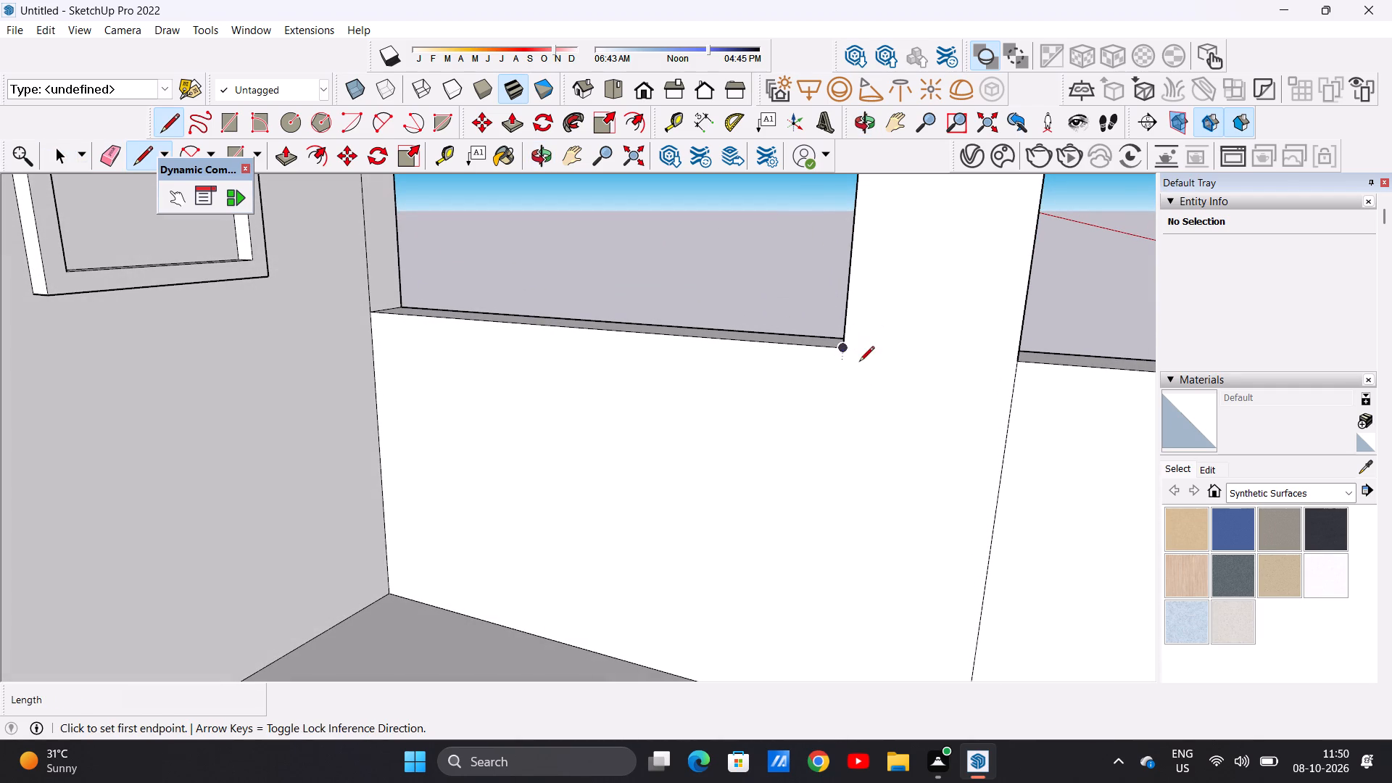
left_click(844, 353)
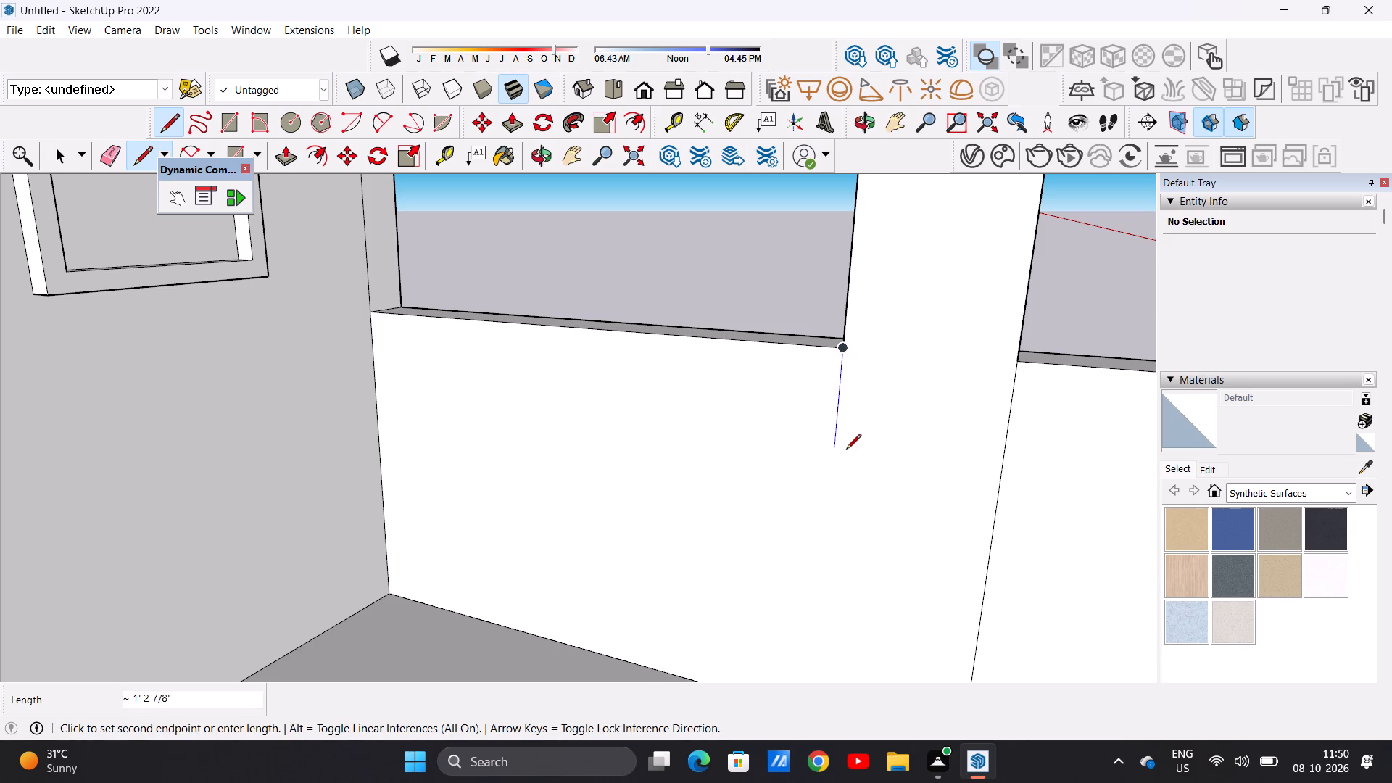
scroll(846, 450, "down", 3)
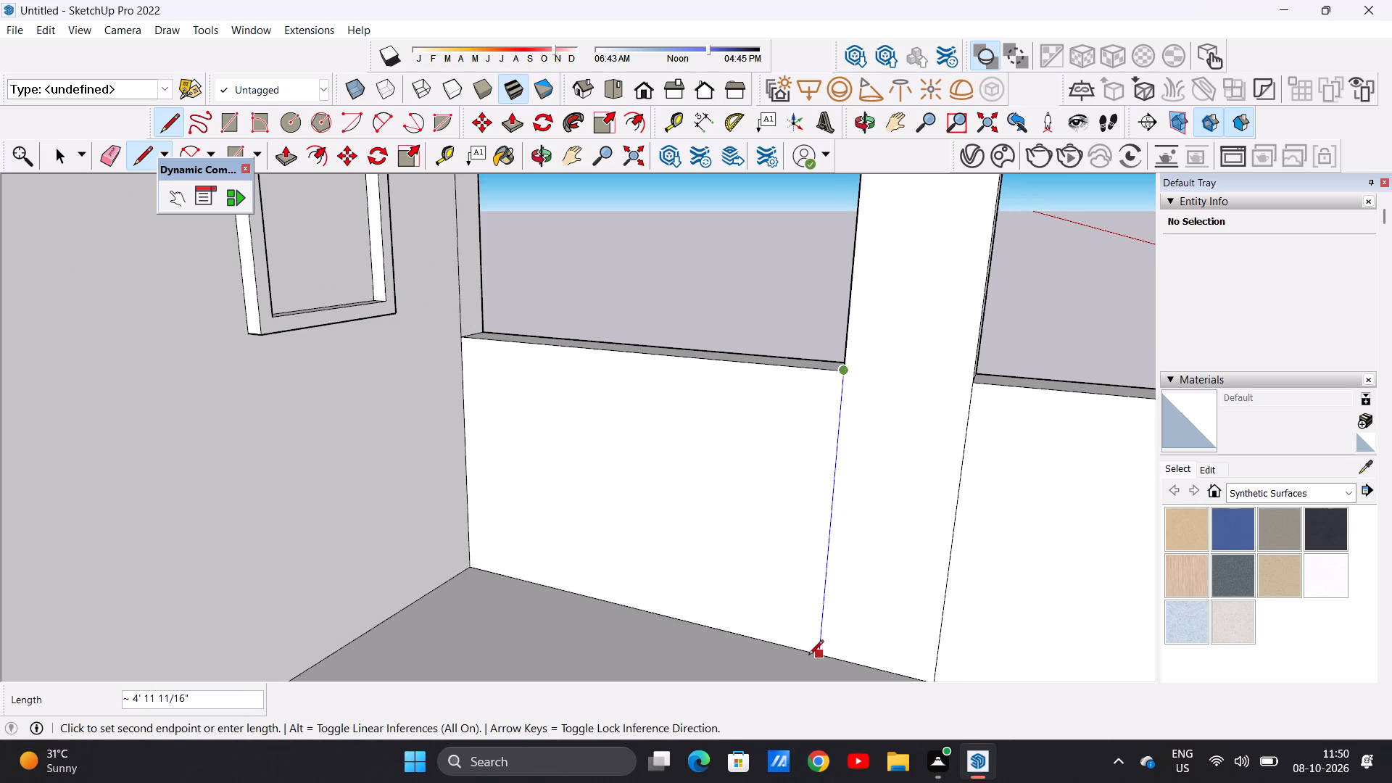
left_click(819, 657)
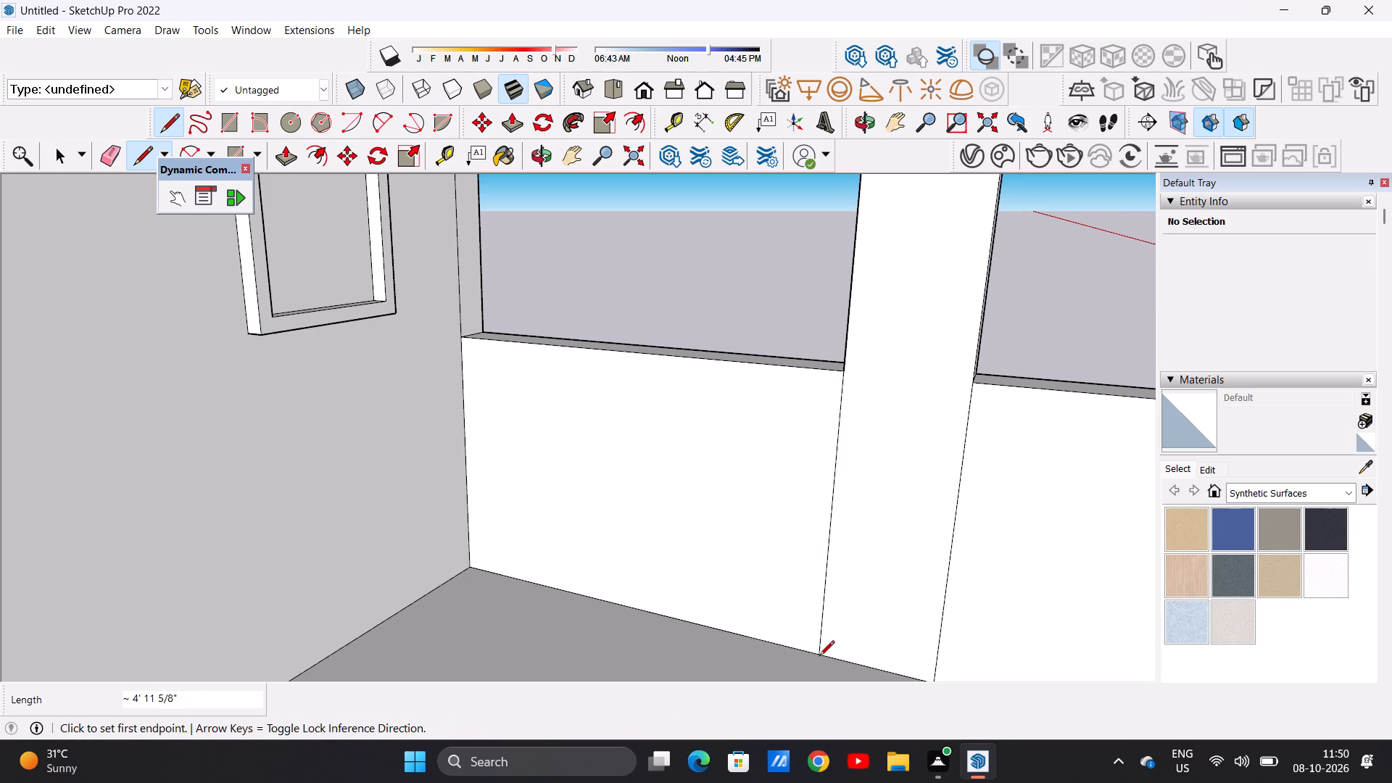
key("space")
Examine the porch side wall and the overall front of the house.
scroll(853, 413, "down", 4)
scroll(853, 413, "up", 1)
scroll(842, 423, "down", 2)
scroll(840, 425, "up", 1)
scroll(839, 426, "down", 9)
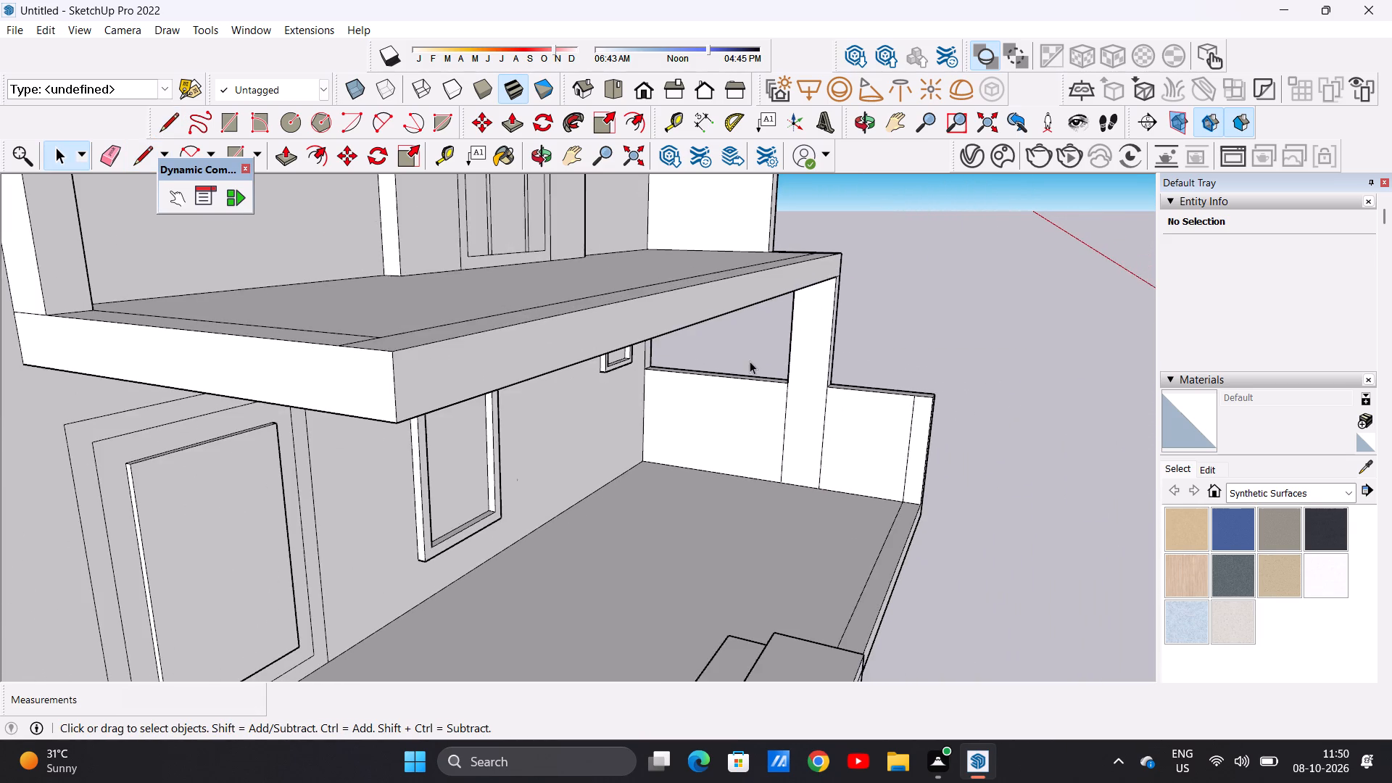
scroll(750, 360, "up", 1)
scroll(750, 360, "down", 3)
middle_click_drag(869, 502, 524, 455)
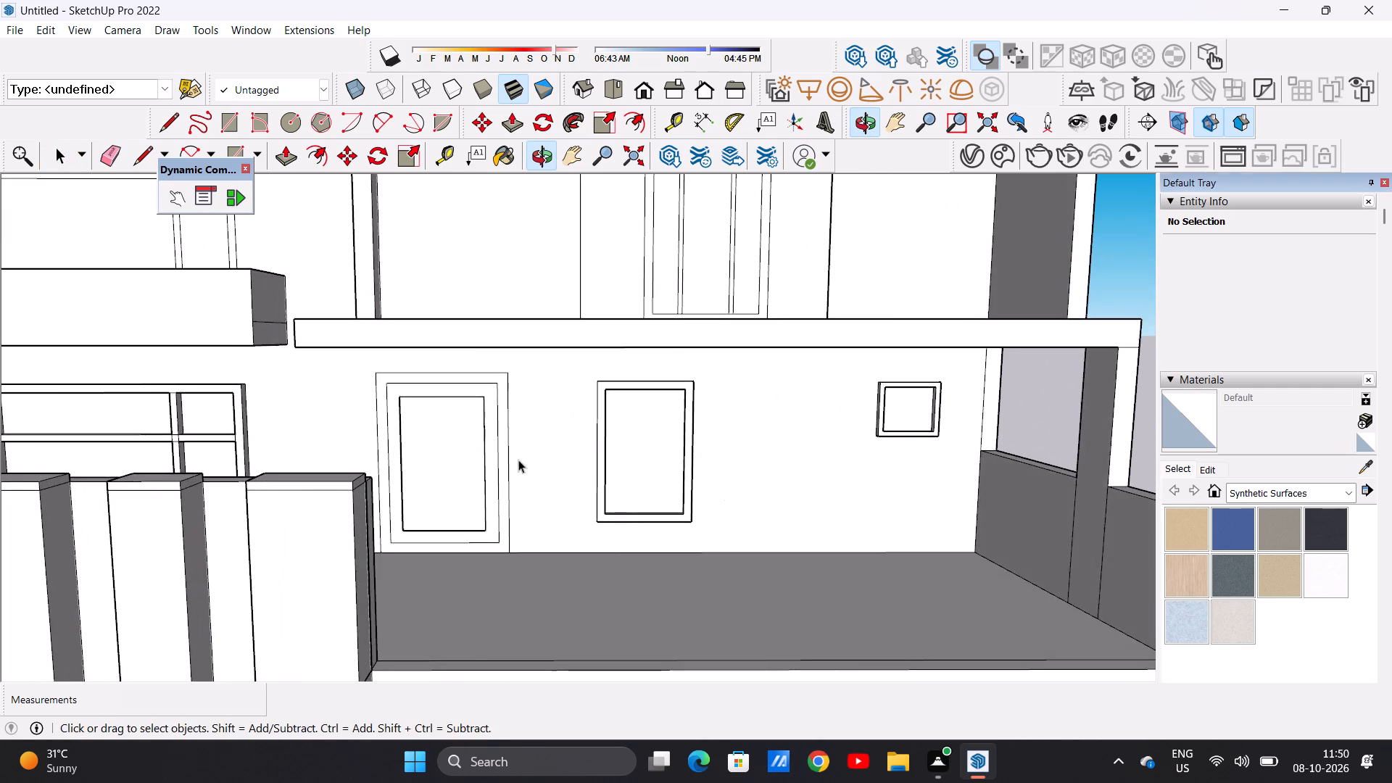
scroll(554, 484, "down", 17)
scroll(731, 478, "up", 2)
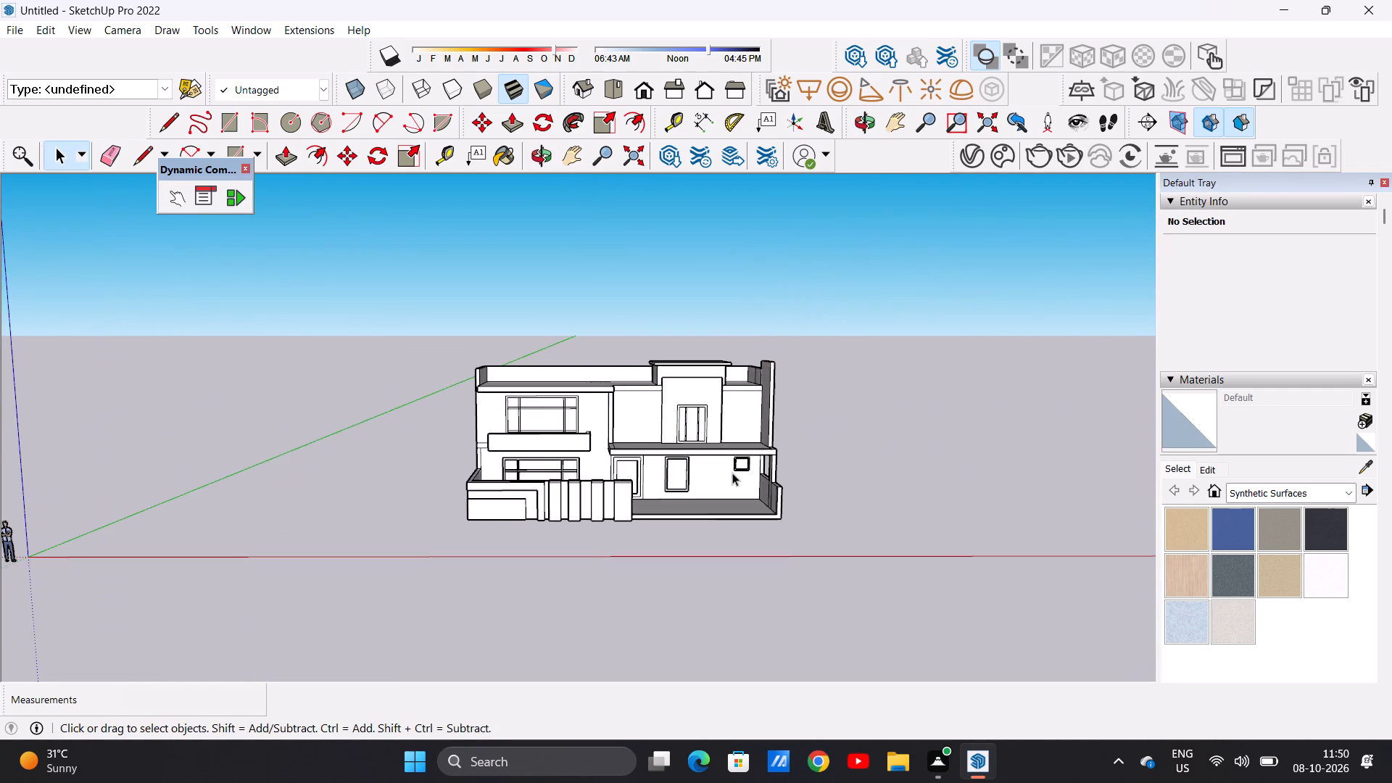
Examine the whole house front, the upper terrace and the roof from several angles.
scroll(713, 478, "up", 4)
middle_click_drag(709, 481, 588, 377)
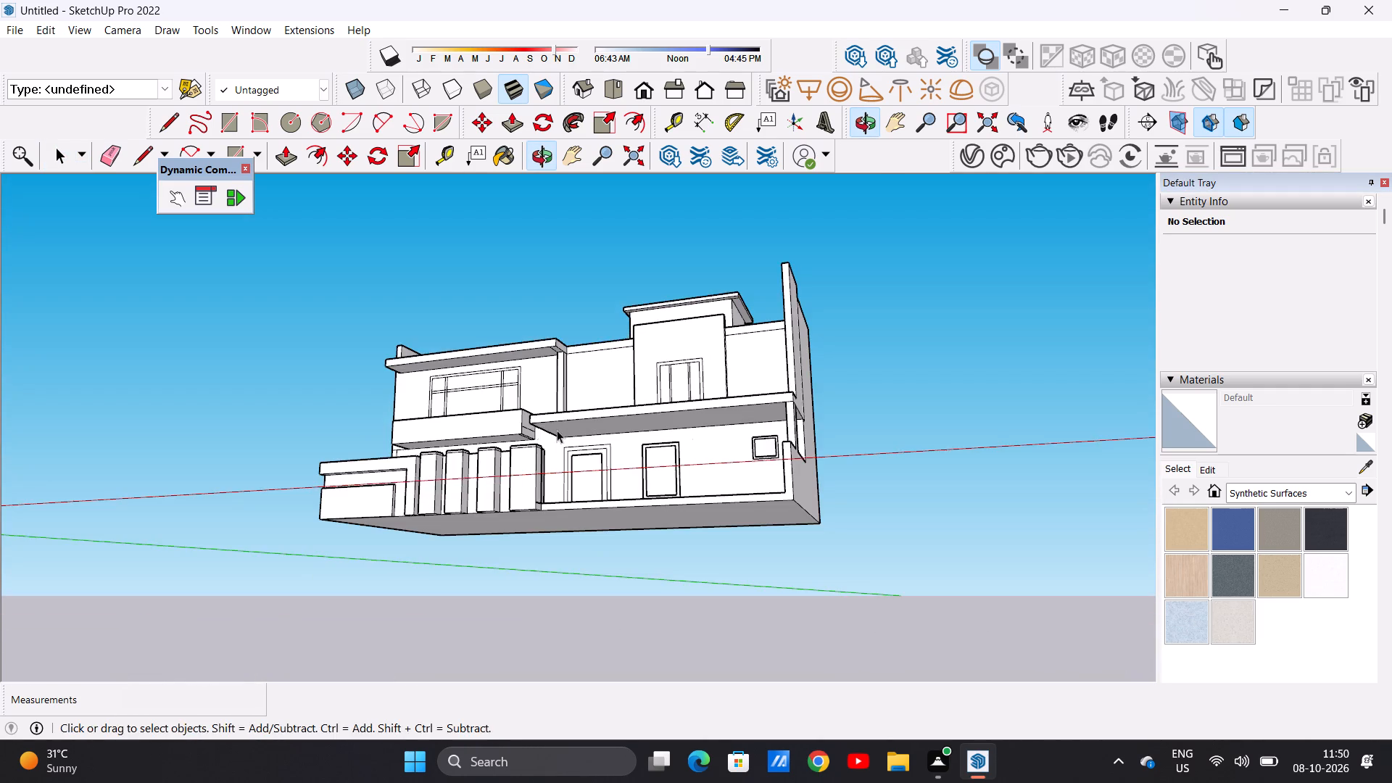
middle_click_drag(559, 424, 637, 536)
scroll(573, 451, "up", 3)
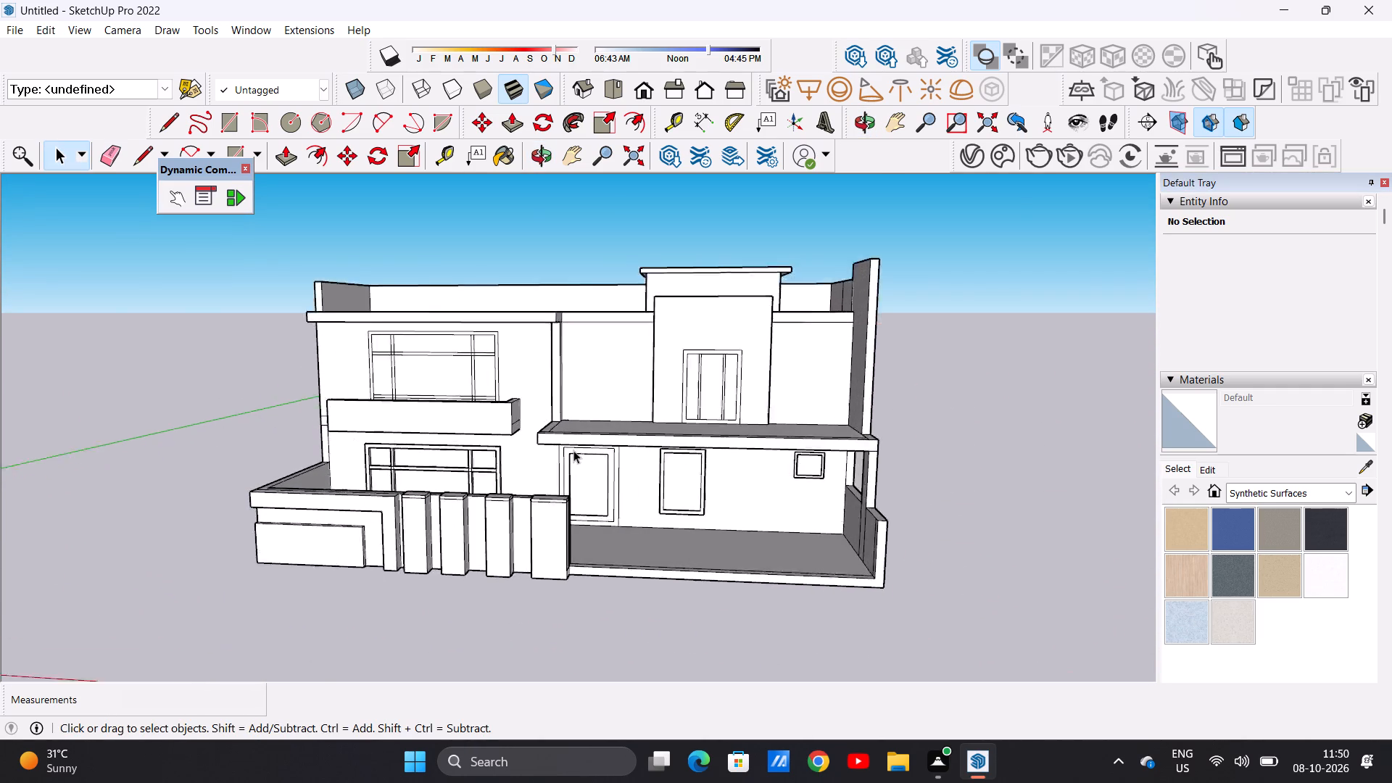
scroll(573, 450, "up", 4)
scroll(671, 438, "down", 4)
middle_click(357, 378)
middle_click(357, 381)
middle_click(359, 382)
middle_click_drag(368, 384, 375, 384)
middle_click_drag(380, 384, 564, 389)
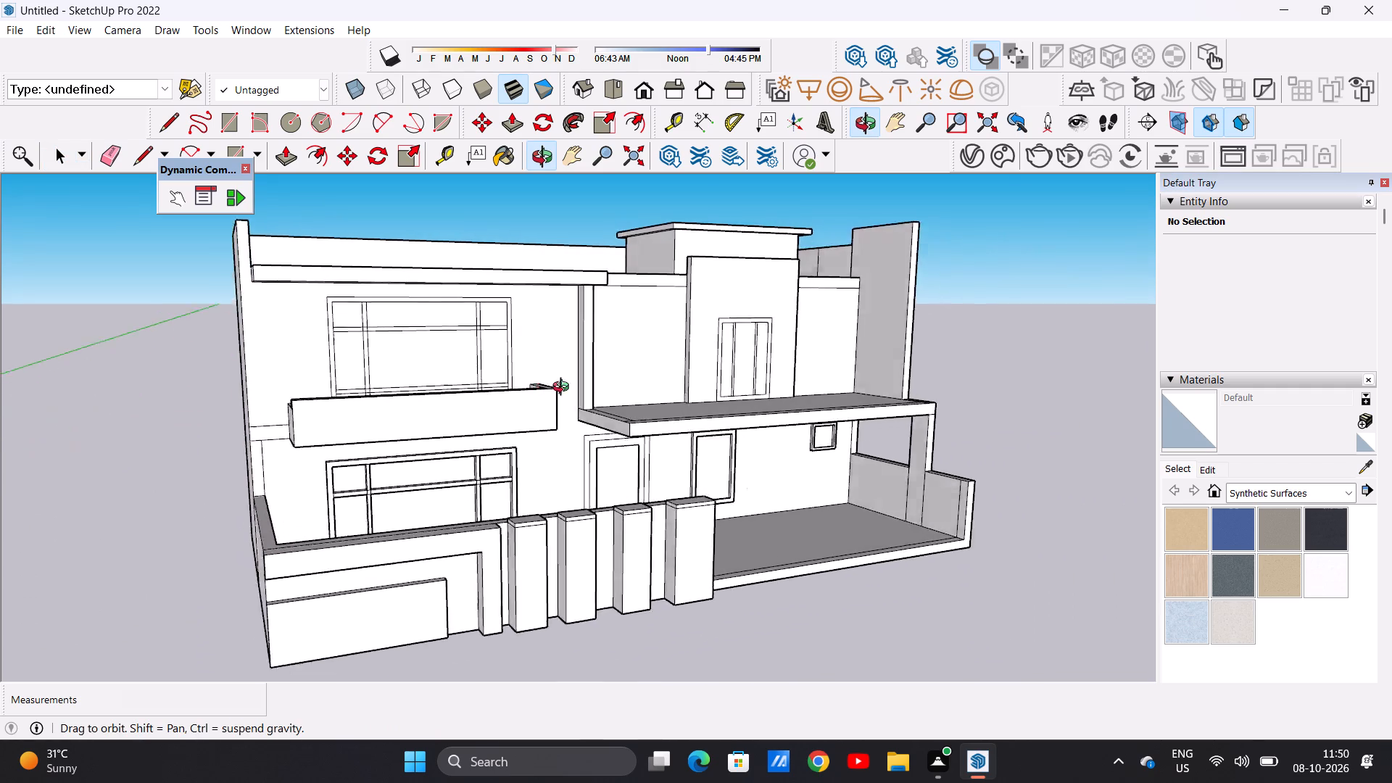
middle_click_drag(564, 389, 409, 399)
middle_click_drag(409, 395, 405, 384)
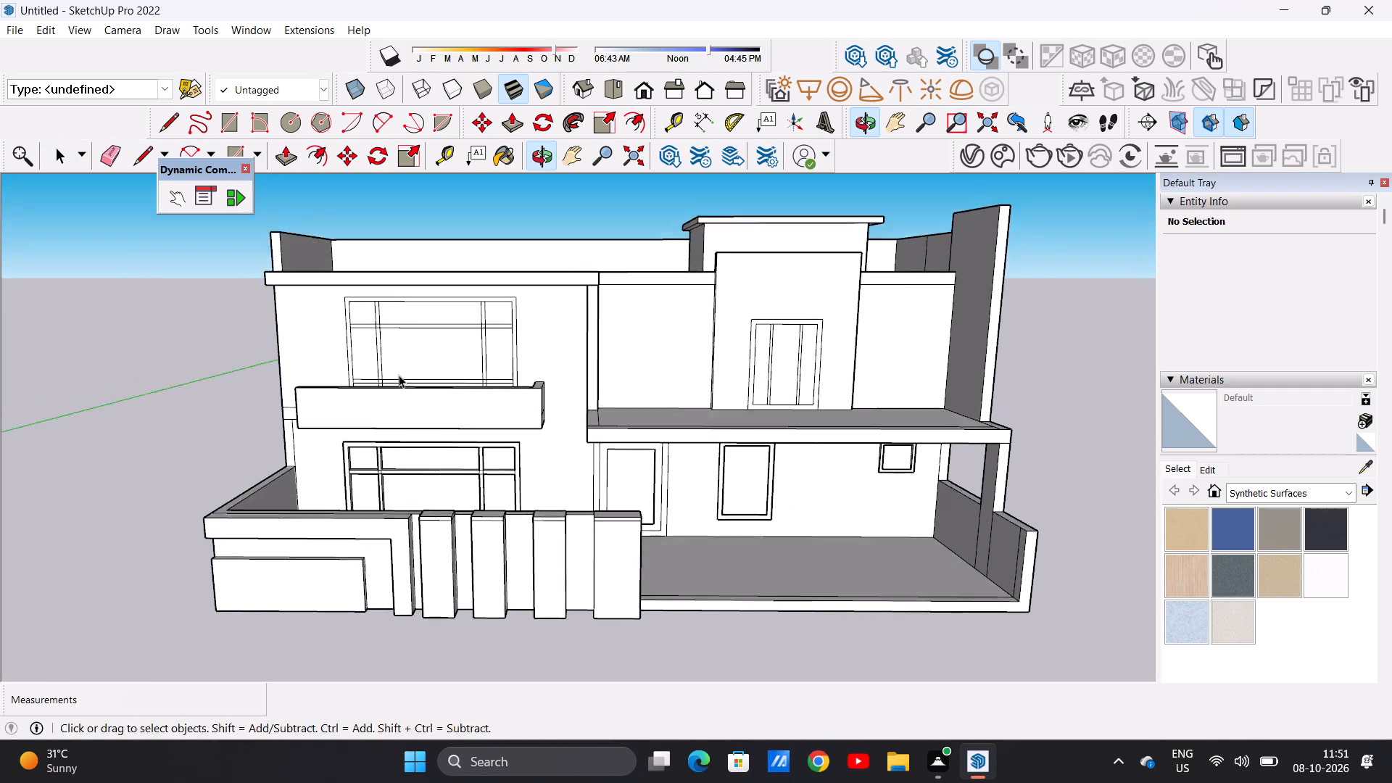
middle_click(400, 376)
scroll(931, 430, "down", 1)
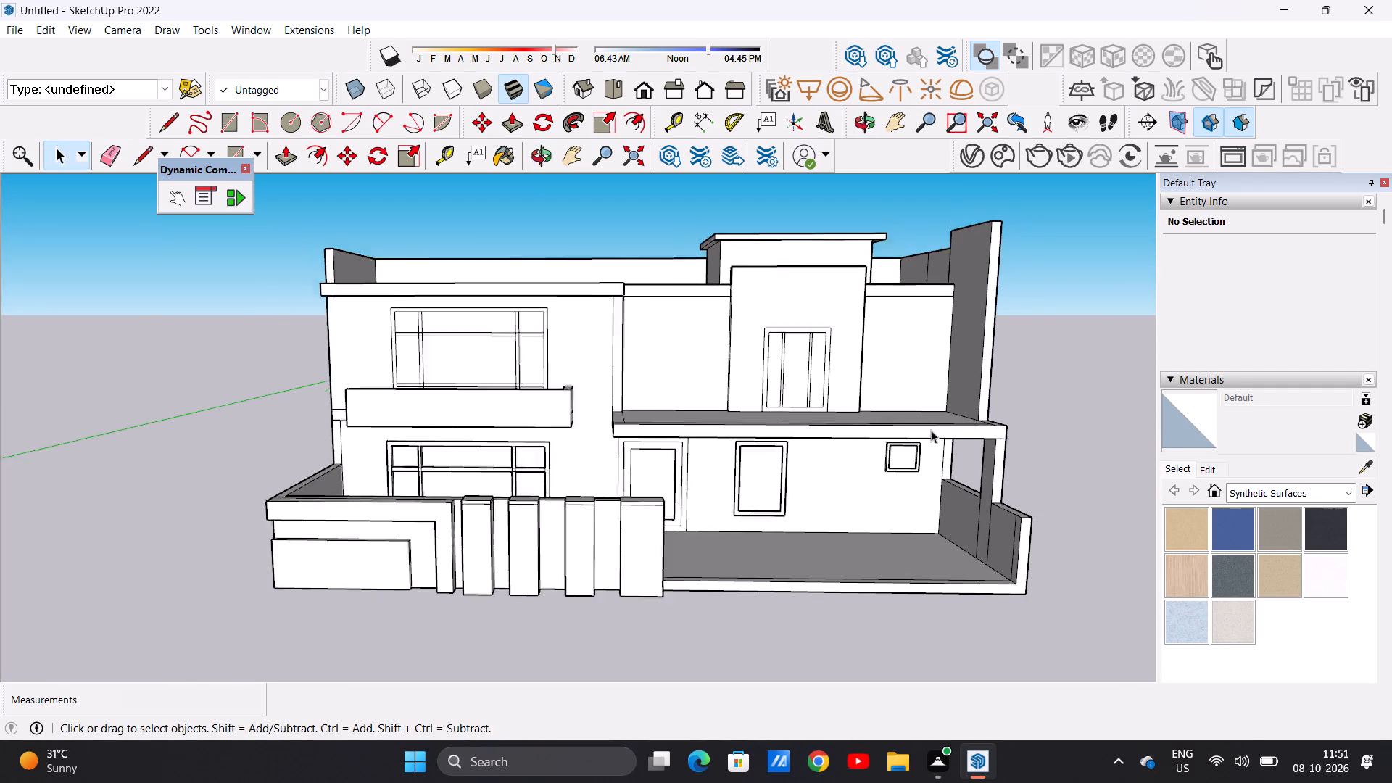
scroll(931, 430, "down", 2)
middle_click(871, 397)
middle_click_drag(871, 397, 852, 477)
middle_click_drag(364, 413, 400, 542)
middle_click_drag(401, 558, 388, 583)
scroll(362, 453, "up", 8)
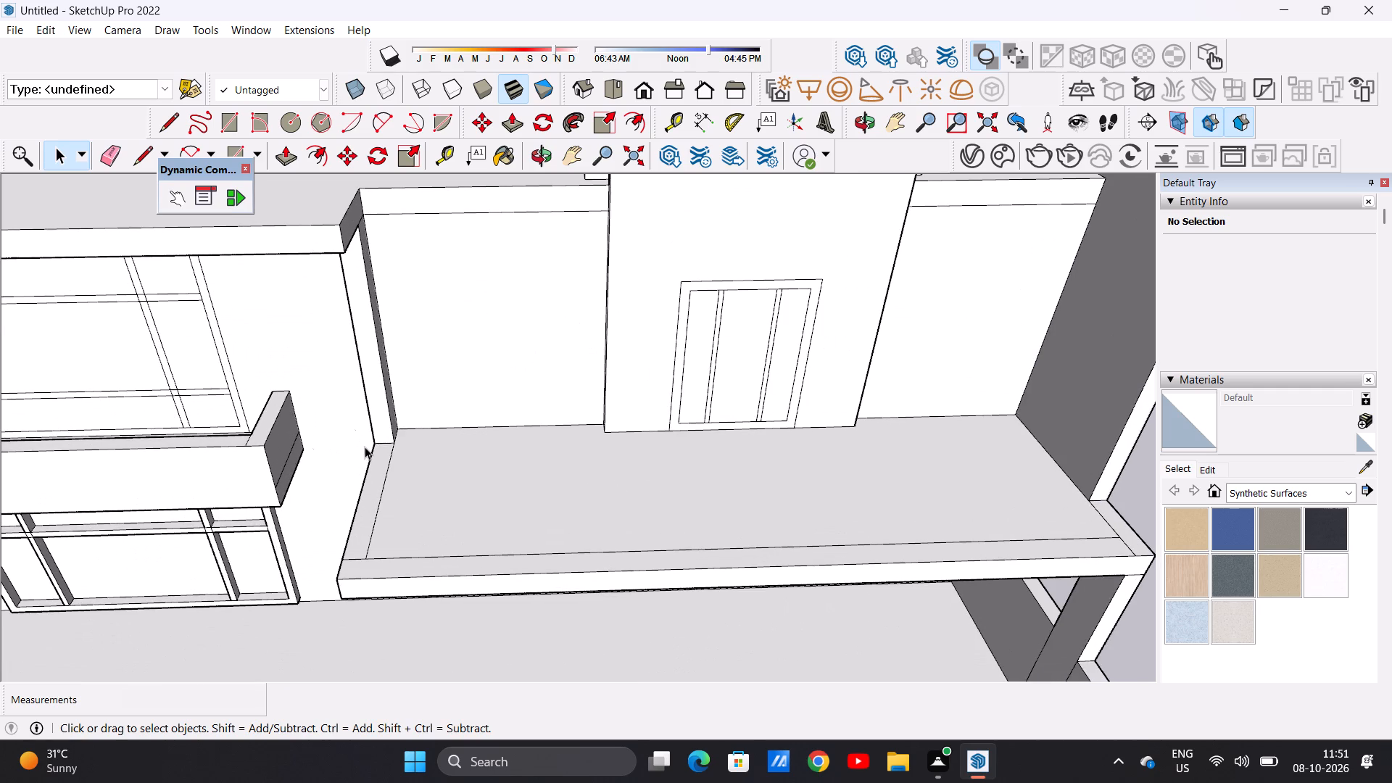
middle_click(365, 447)
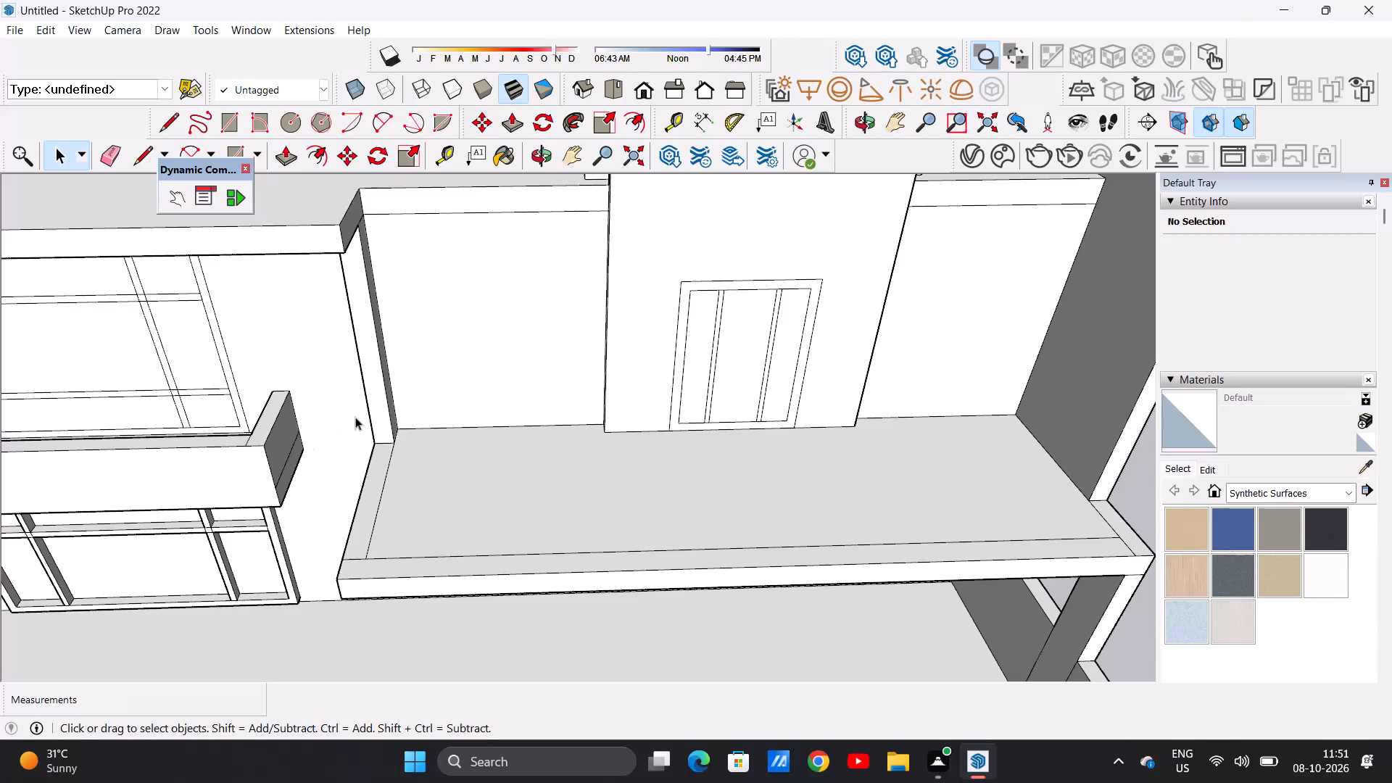
scroll(536, 495, "down", 5)
scroll(566, 457, "up", 1)
scroll(566, 457, "down", 1)
scroll(555, 454, "up", 1)
scroll(552, 456, "down", 7)
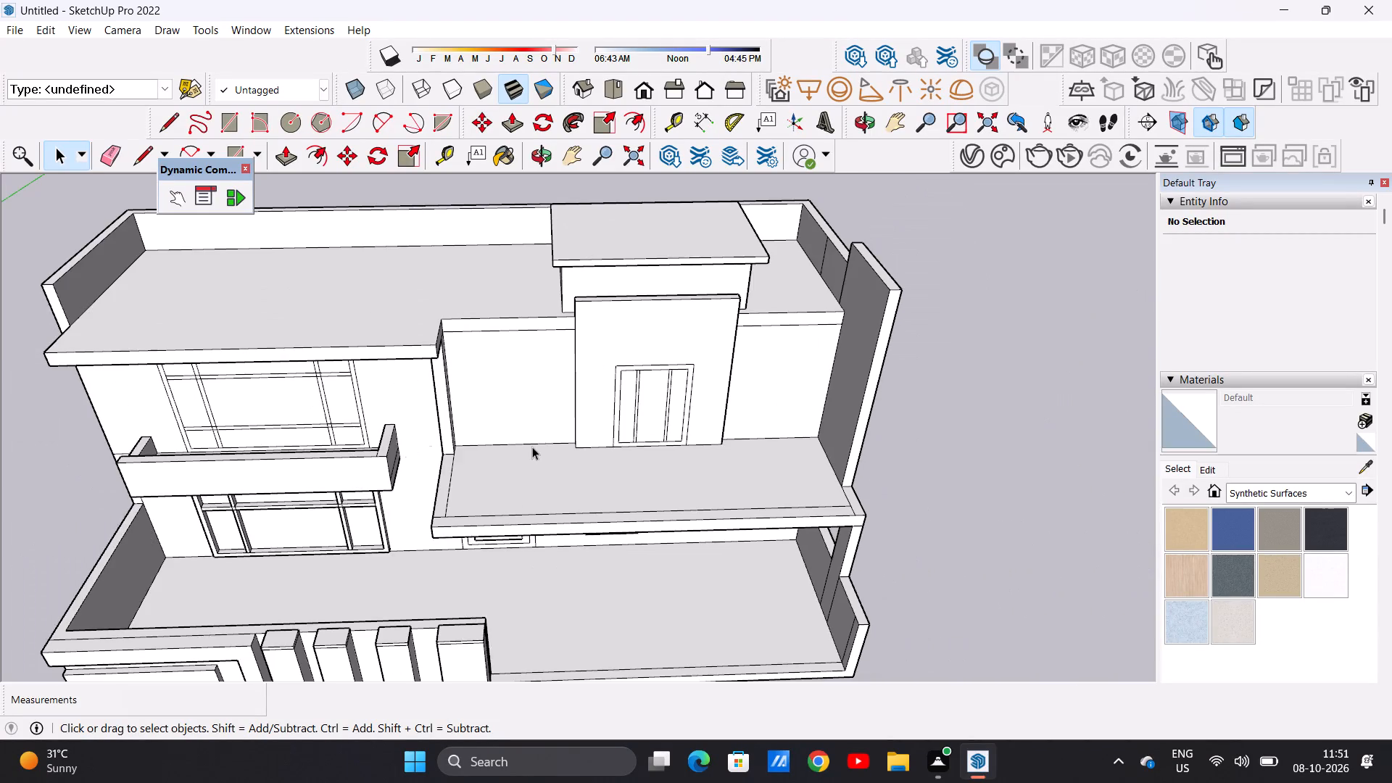
scroll(532, 438, "down", 5)
scroll(529, 453, "up", 4)
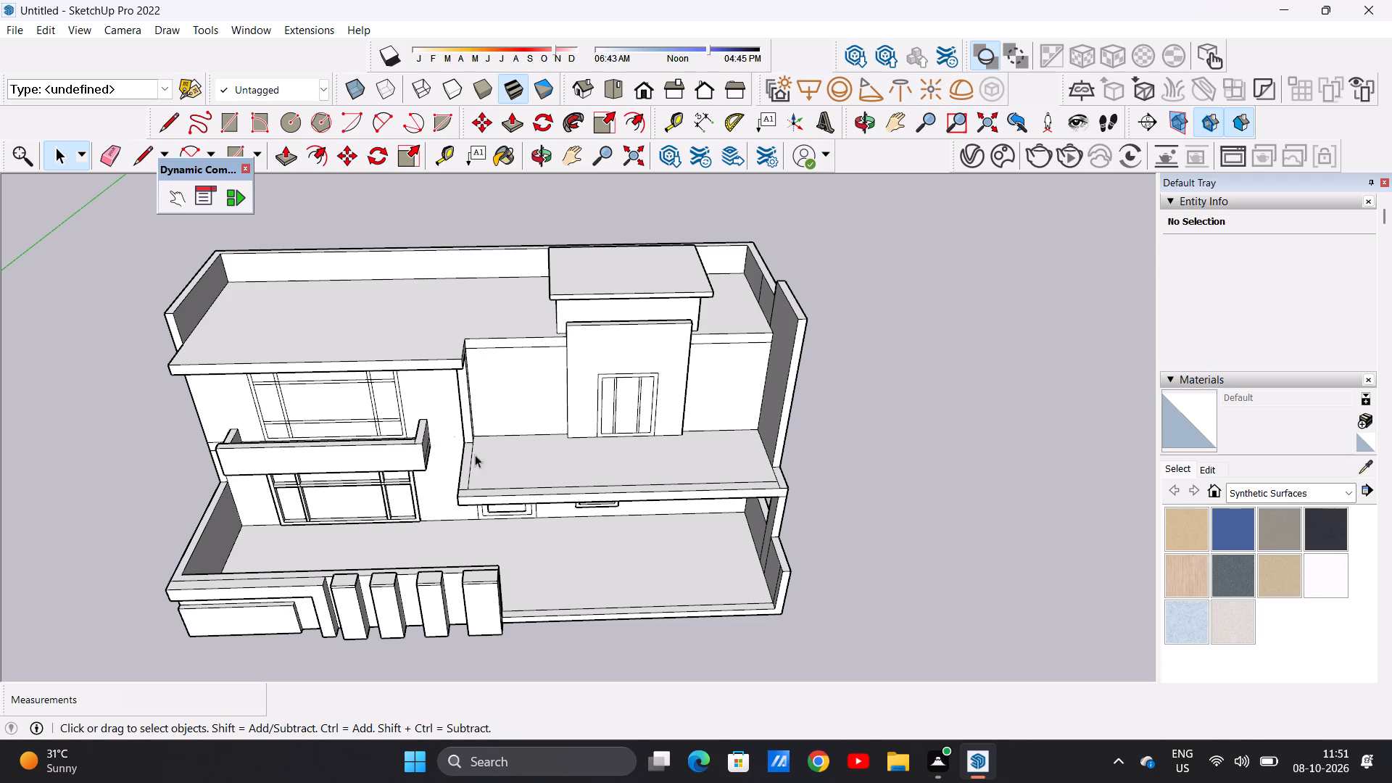
middle_click_drag(479, 368, 471, 294)
middle_click_drag(471, 293, 468, 254)
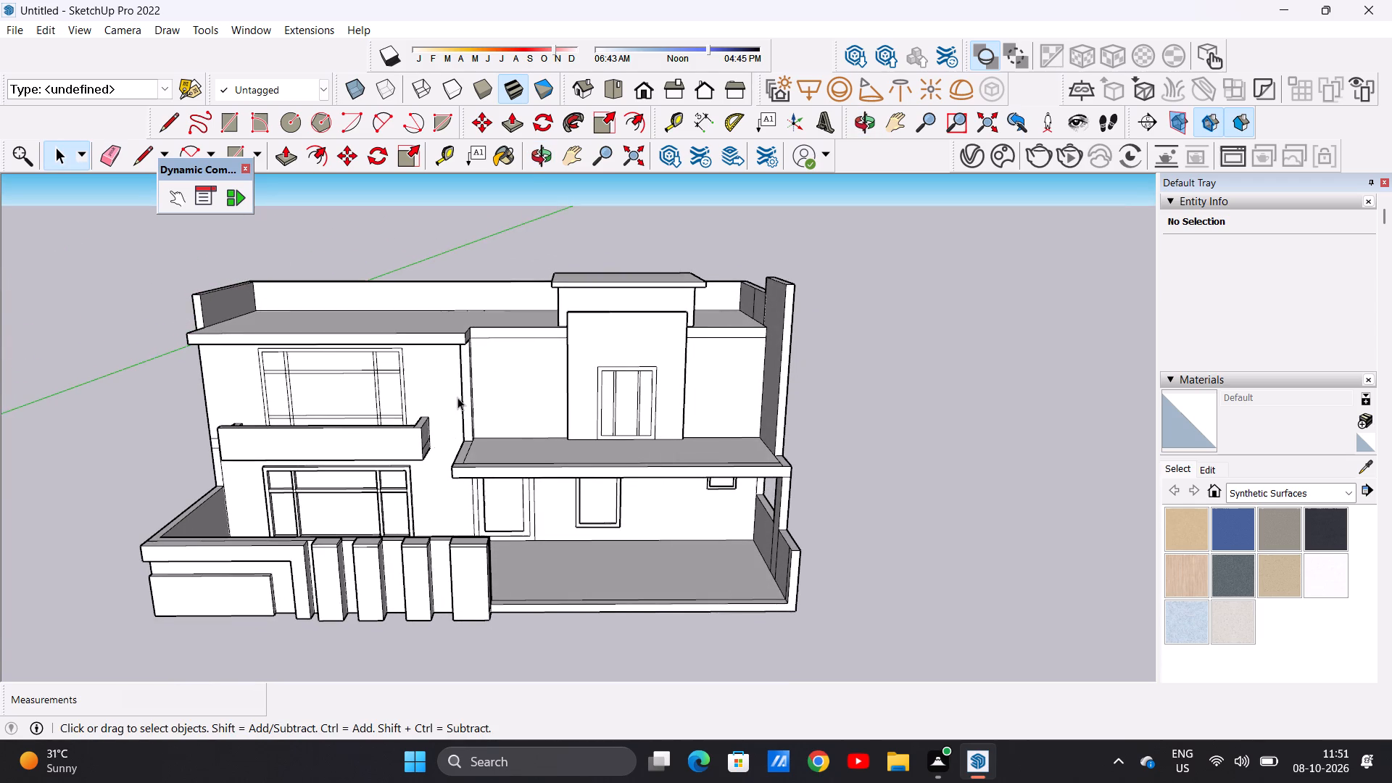
Push the narrow vertical wall strip at the upper terrace's inner corner back about 1' 11/16", flush with the terrace's rear wall.
scroll(459, 396, "up", 6)
middle_click_drag(531, 378, 381, 401)
scroll(436, 353, "up", 8)
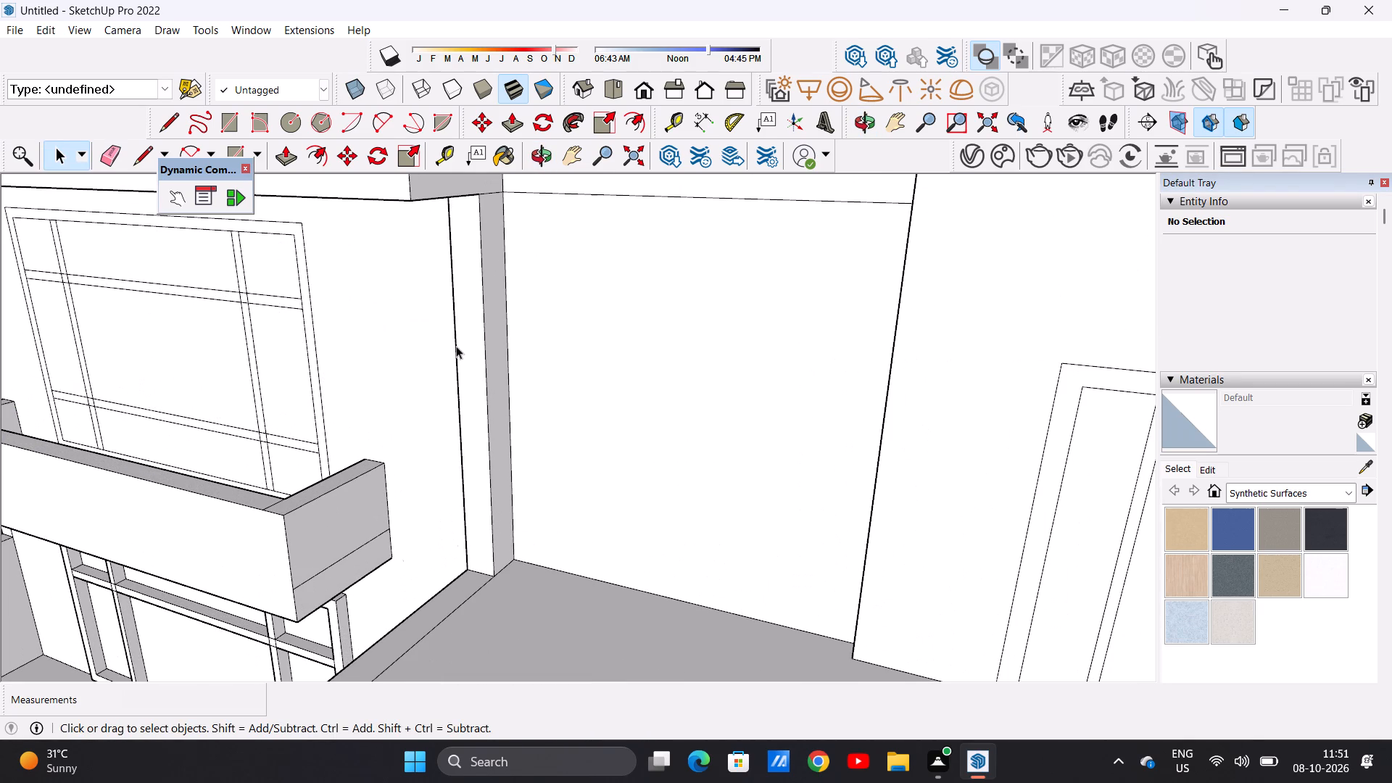
key("p")
left_click(470, 375)
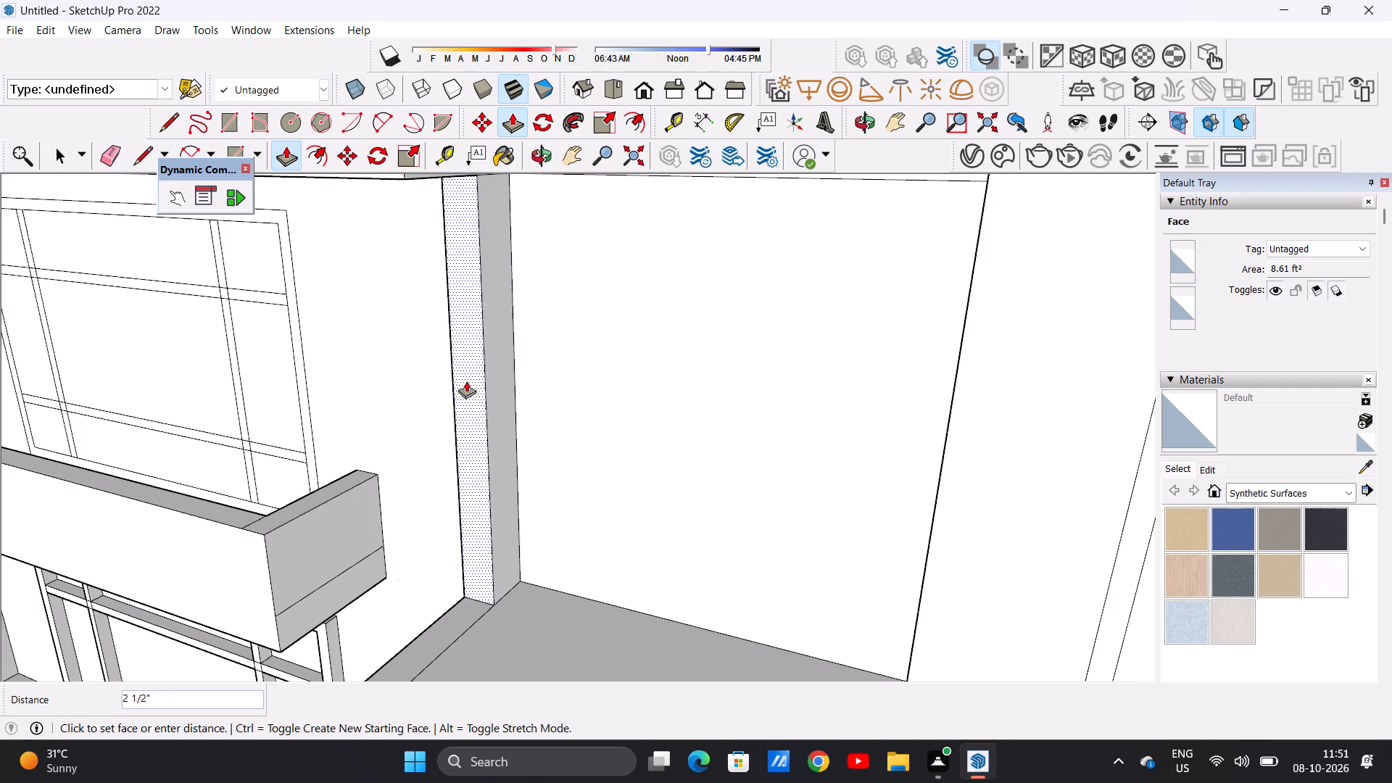
left_click(496, 367)
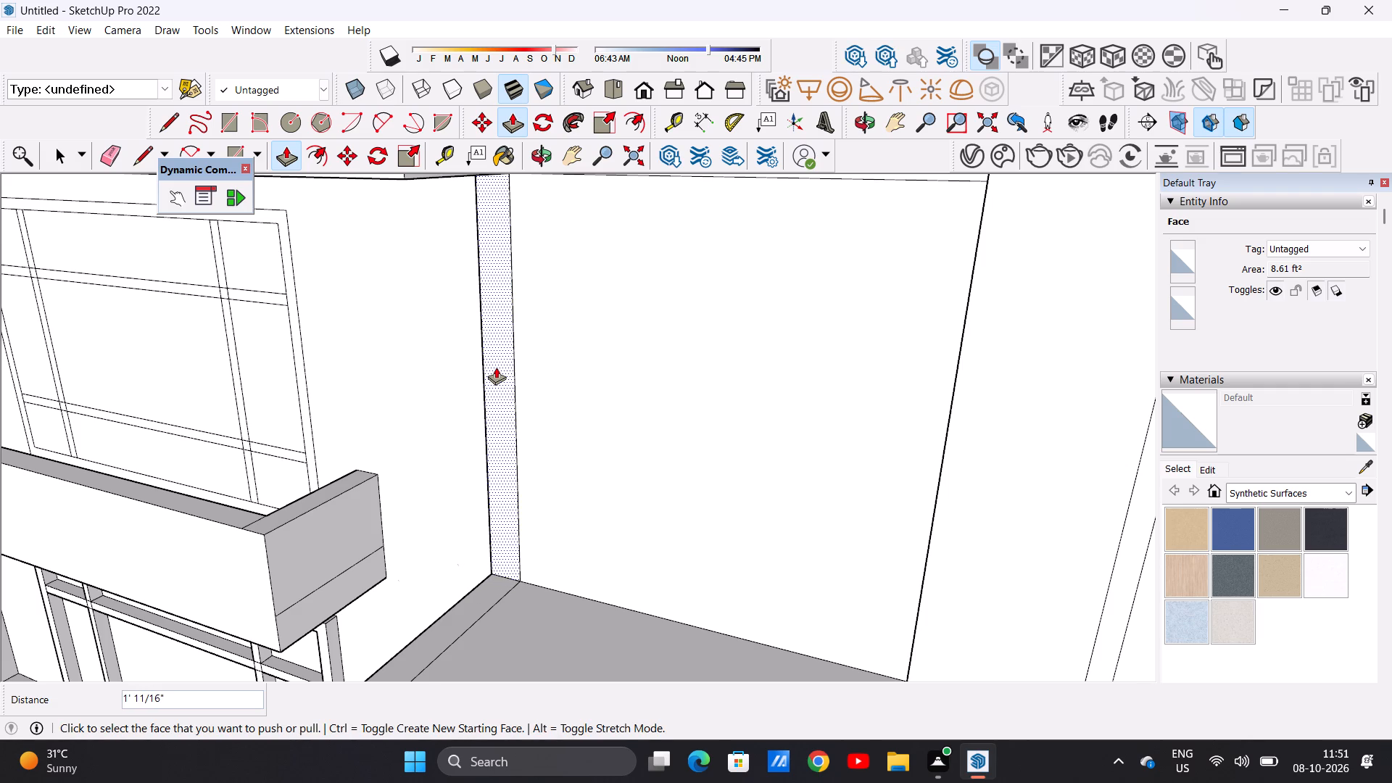
key("space")
Examine the pushed-back wall strip, the roof slab corner above it and the upper terrace walls.
scroll(652, 511, "down", 8)
middle_click_drag(520, 489, 632, 455)
middle_click(634, 454)
middle_click_drag(593, 487, 795, 517)
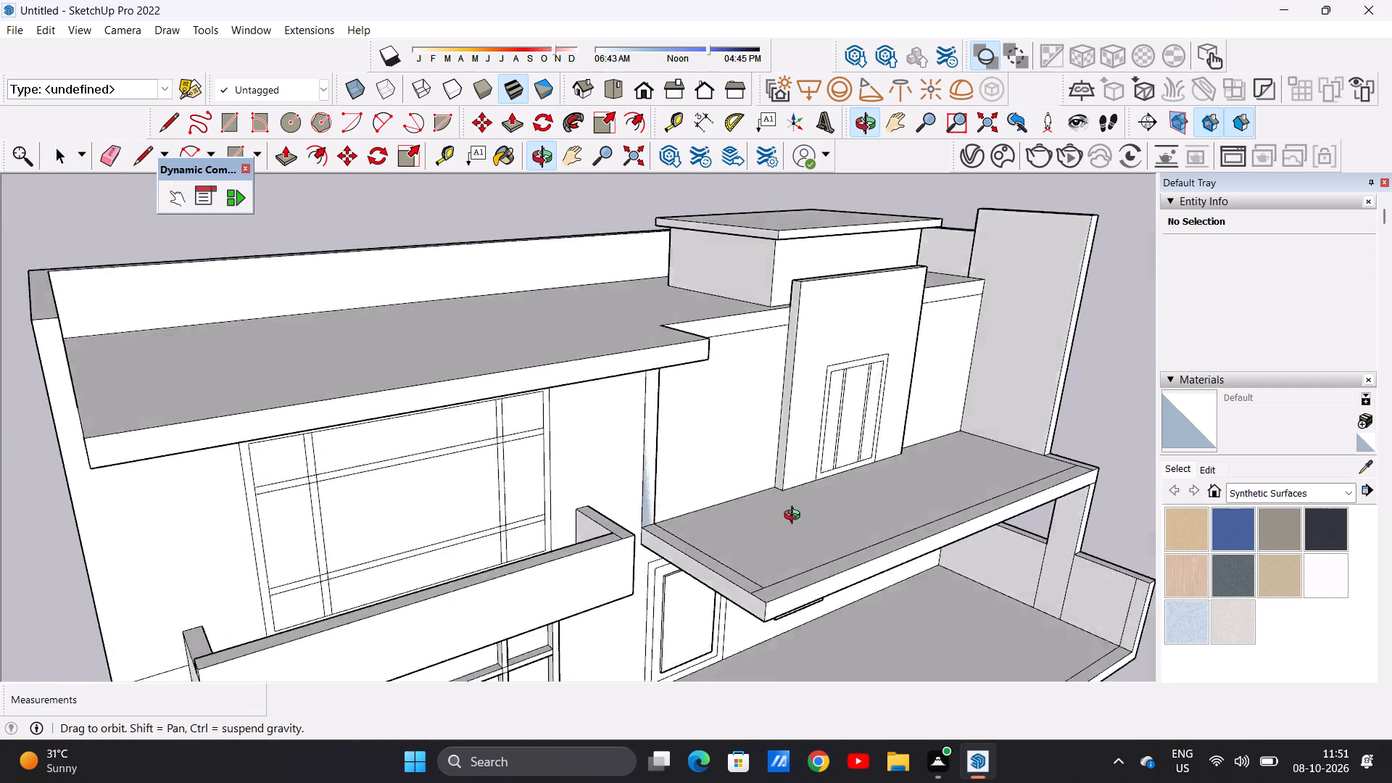
middle_click_drag(795, 517, 573, 465)
scroll(629, 391, "up", 5)
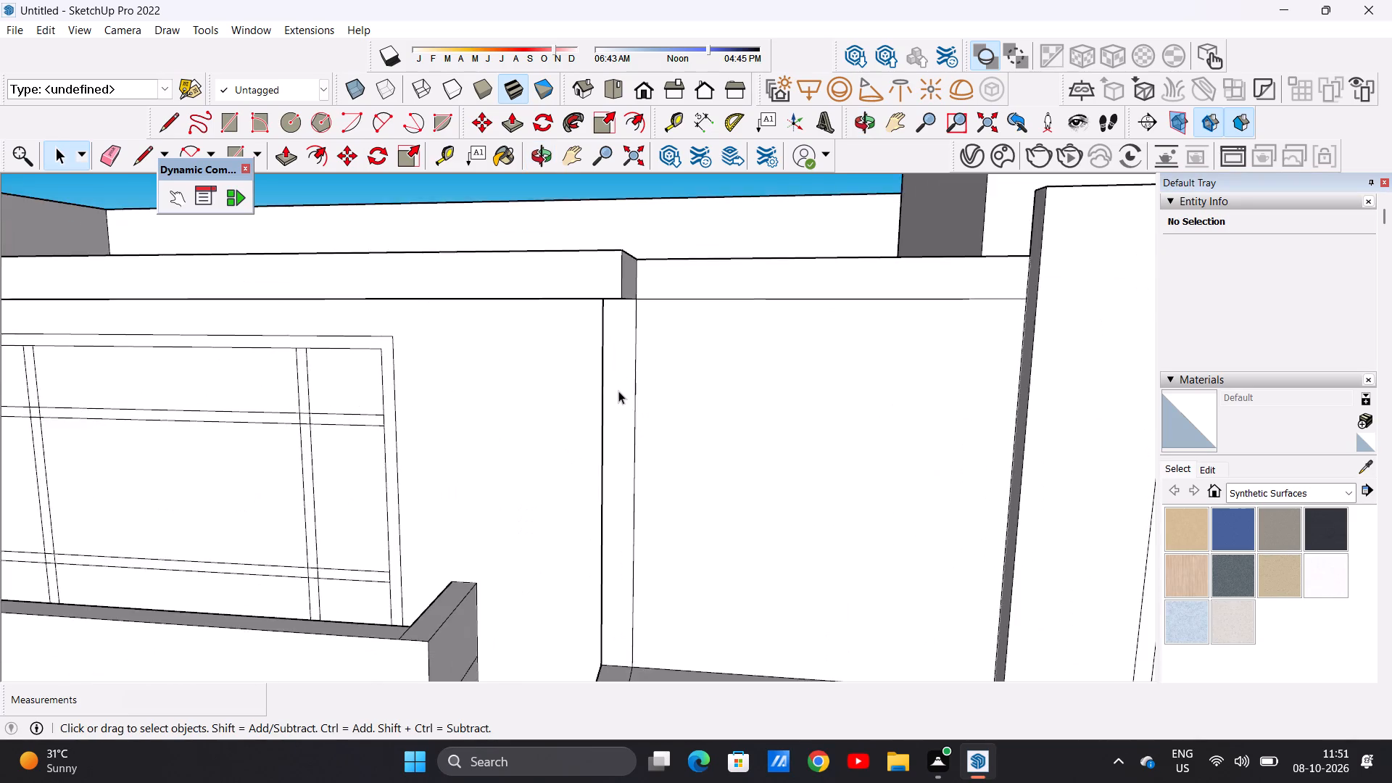
scroll(618, 391, "up", 7)
scroll(666, 553, "down", 1)
scroll(660, 539, "up", 1)
scroll(584, 510, "down", 2)
scroll(565, 501, "up", 1)
scroll(610, 546, "down", 1)
scroll(631, 570, "up", 1)
scroll(631, 570, "down", 4)
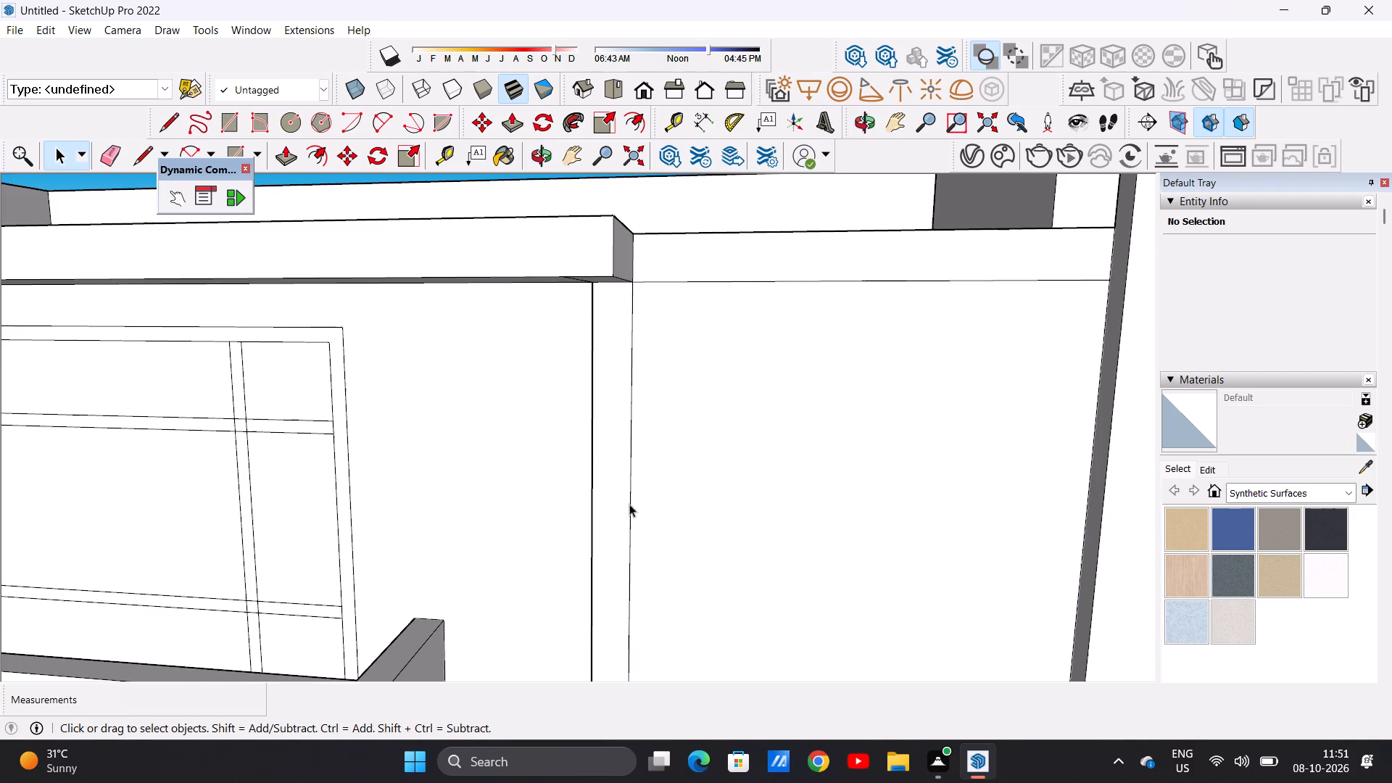
scroll(605, 502, "up", 1)
scroll(605, 502, "down", 5)
scroll(594, 516, "up", 1)
scroll(594, 516, "down", 12)
scroll(639, 444, "up", 1)
middle_click_drag(717, 500, 658, 500)
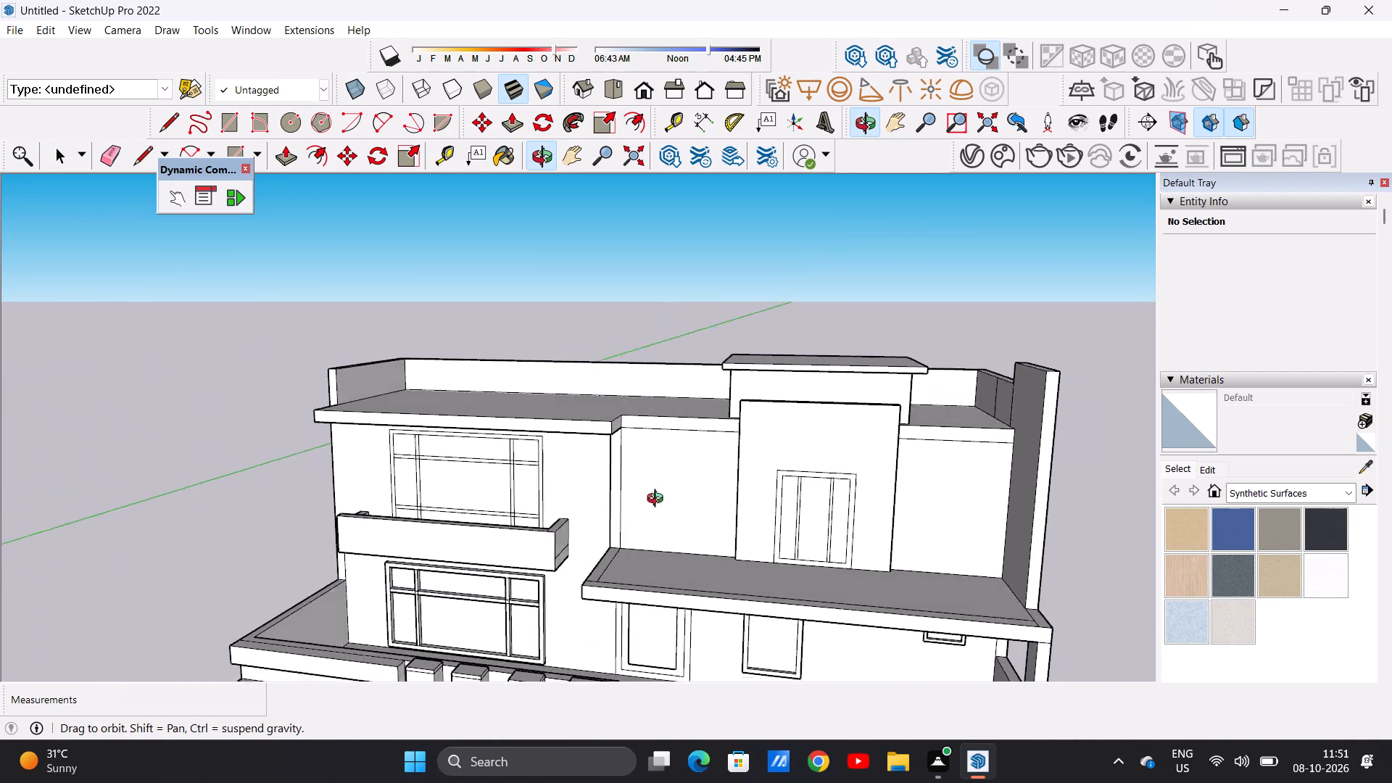
middle_click_drag(658, 500, 577, 547)
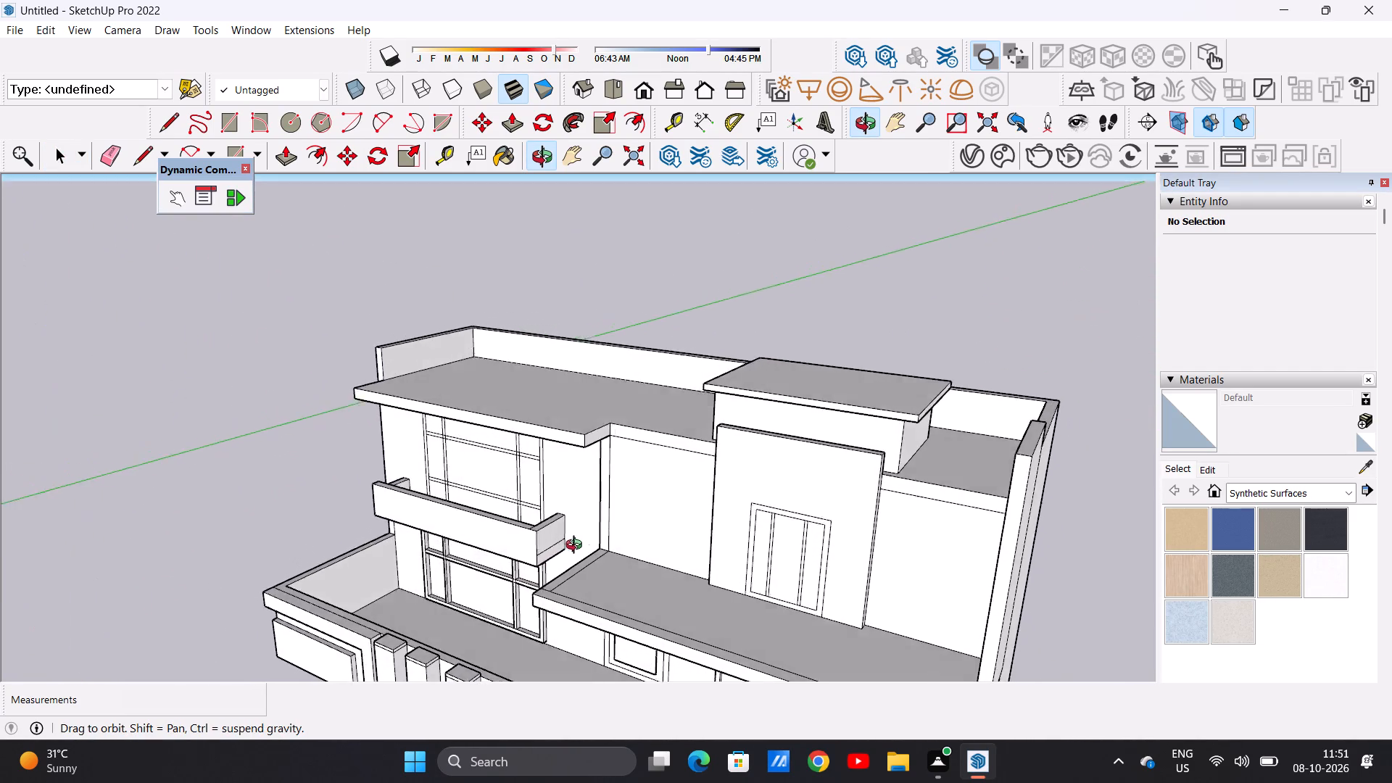
middle_click_drag(577, 547, 572, 507)
scroll(600, 445, "up", 1)
scroll(600, 445, "down", 1)
scroll(600, 445, "up", 4)
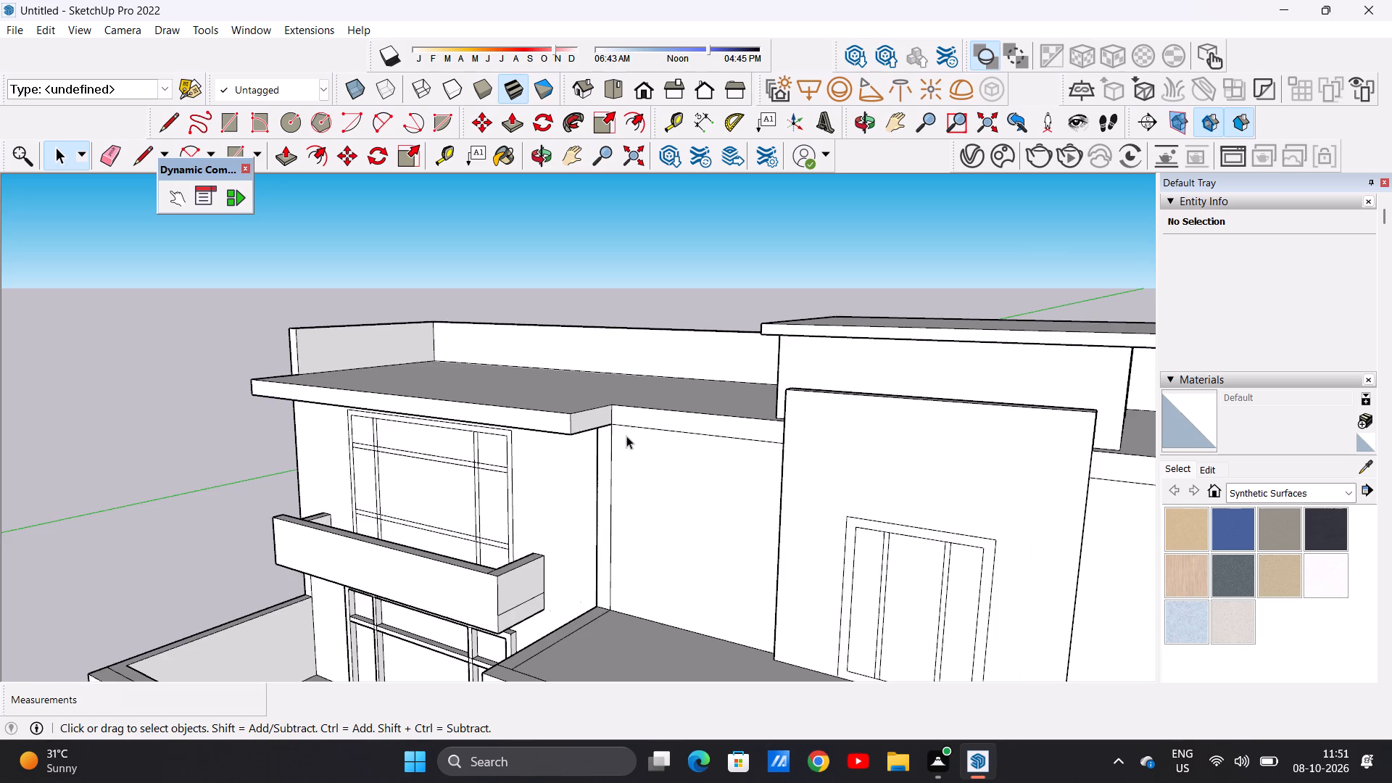
scroll(624, 443, "up", 7)
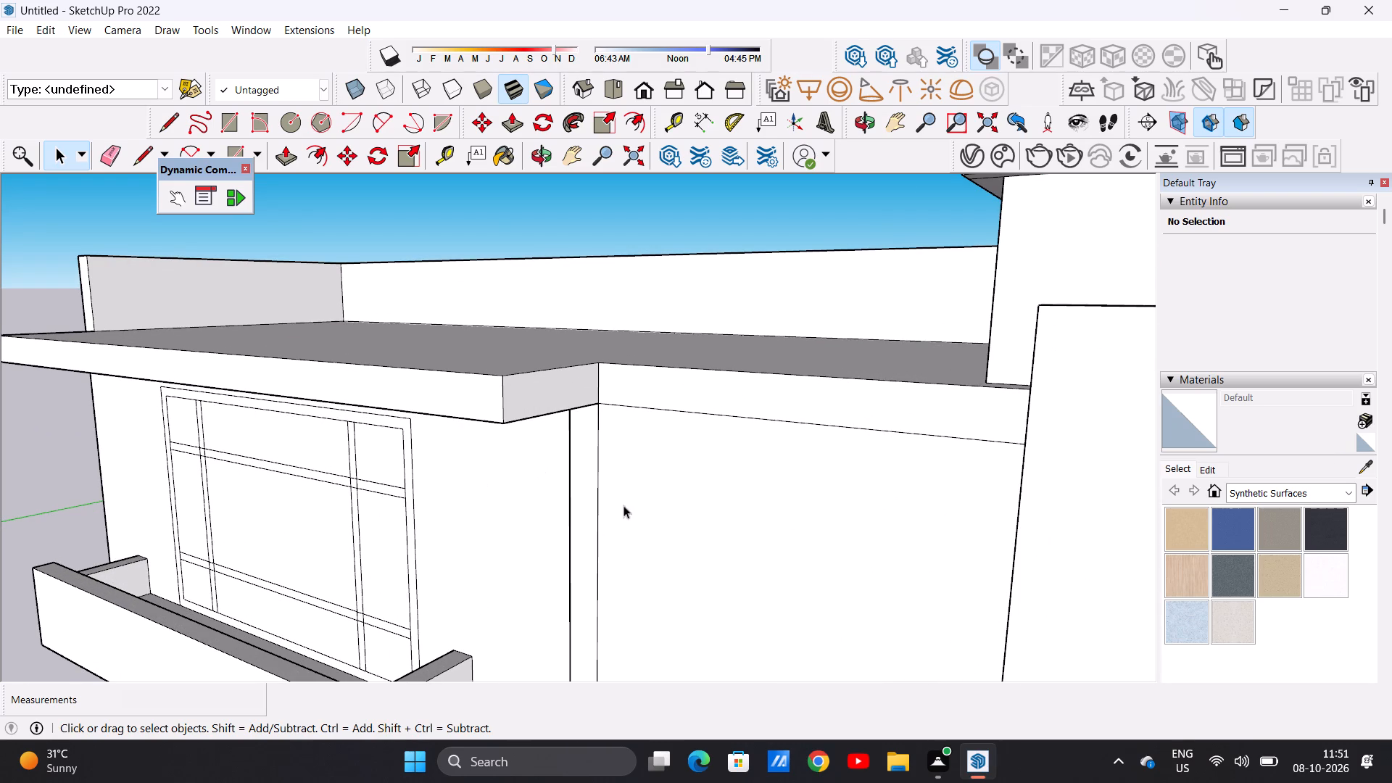
scroll(577, 515, "up", 1)
middle_click_drag(699, 475, 588, 516)
middle_click(588, 516)
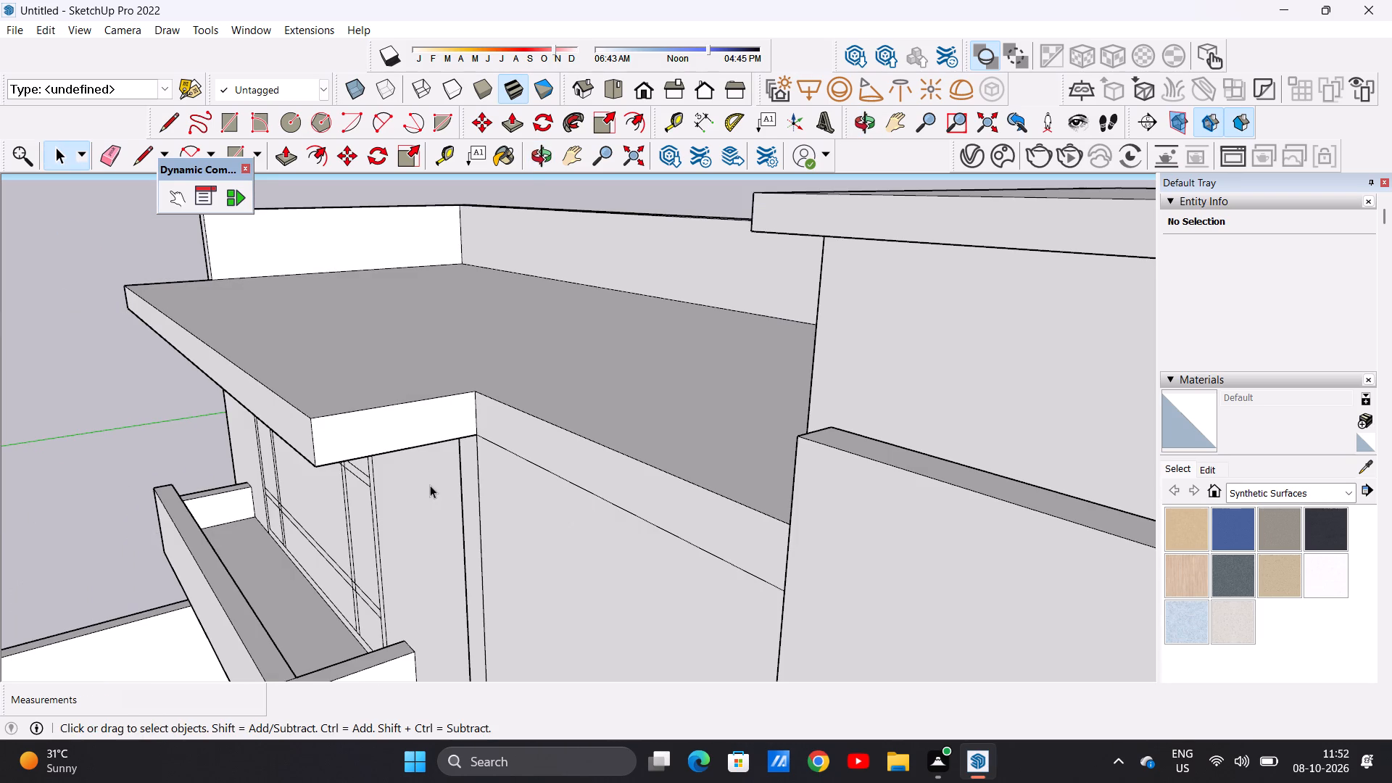
scroll(435, 485, "down", 1)
scroll(465, 465, "up", 1)
scroll(508, 439, "down", 1)
scroll(519, 431, "up", 2)
scroll(454, 465, "up", 3)
scroll(539, 470, "down", 3)
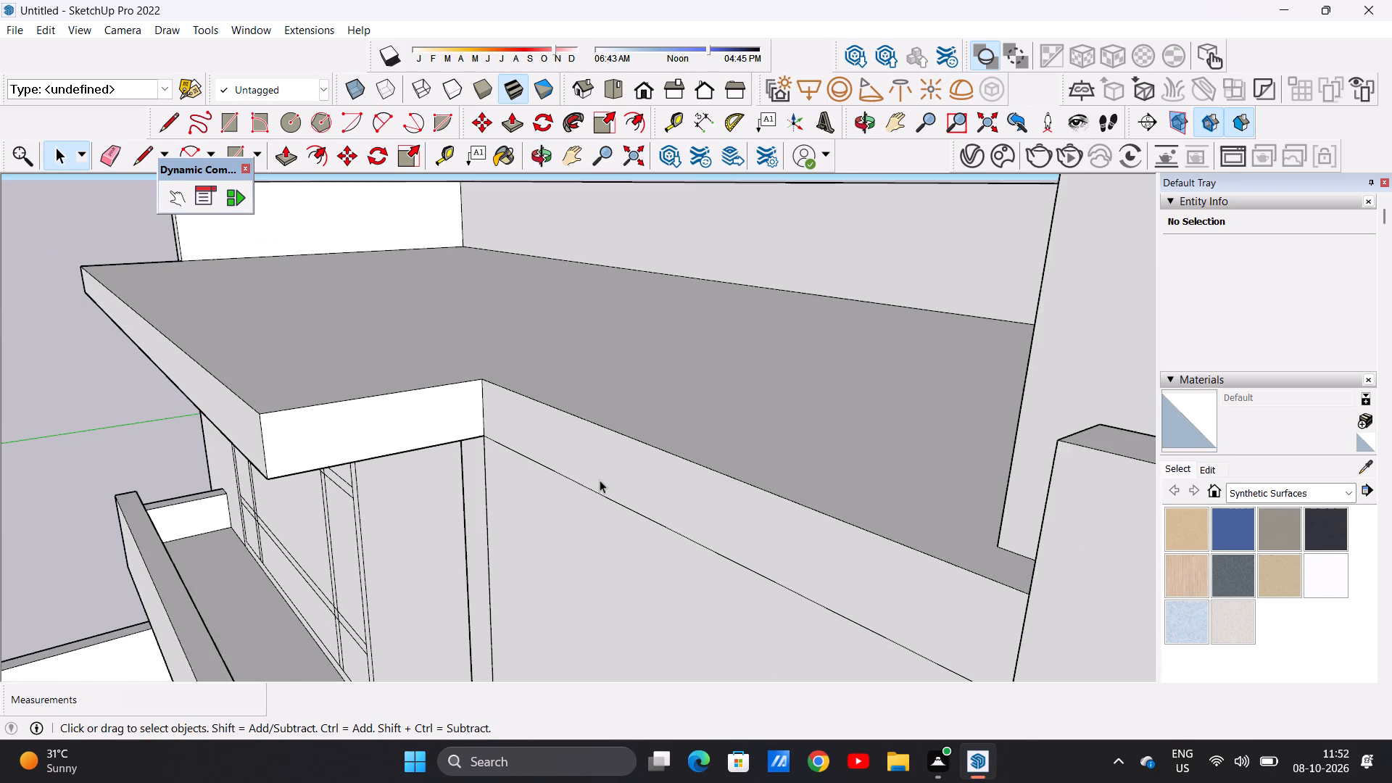
scroll(600, 480, "down", 1)
scroll(601, 479, "up", 1)
scroll(601, 479, "down", 8)
scroll(654, 440, "up", 1)
scroll(639, 474, "down", 1)
scroll(635, 490, "up", 1)
scroll(645, 467, "down", 2)
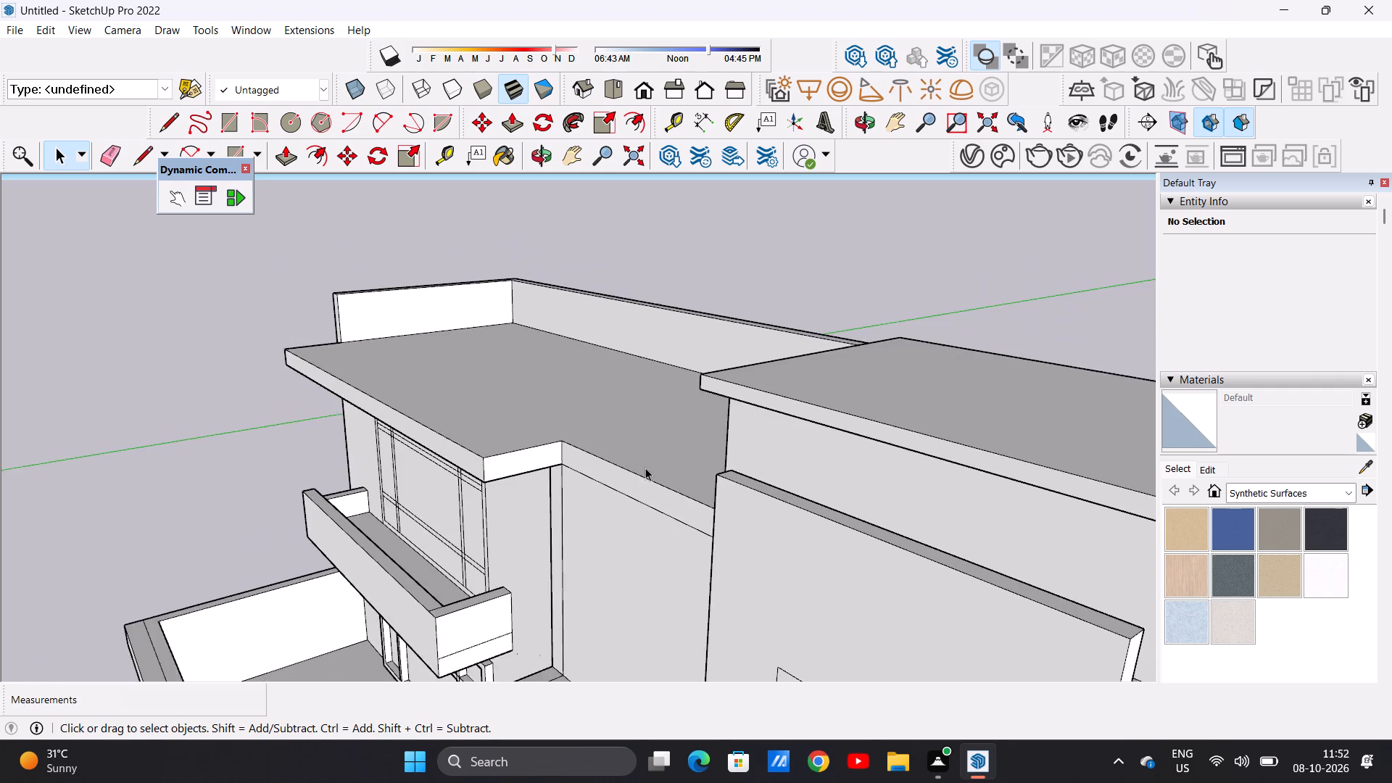
scroll(645, 468, "down", 10)
middle_click(576, 544)
middle_click(576, 544)
middle_click_drag(690, 539, 983, 523)
middle_click(1012, 528)
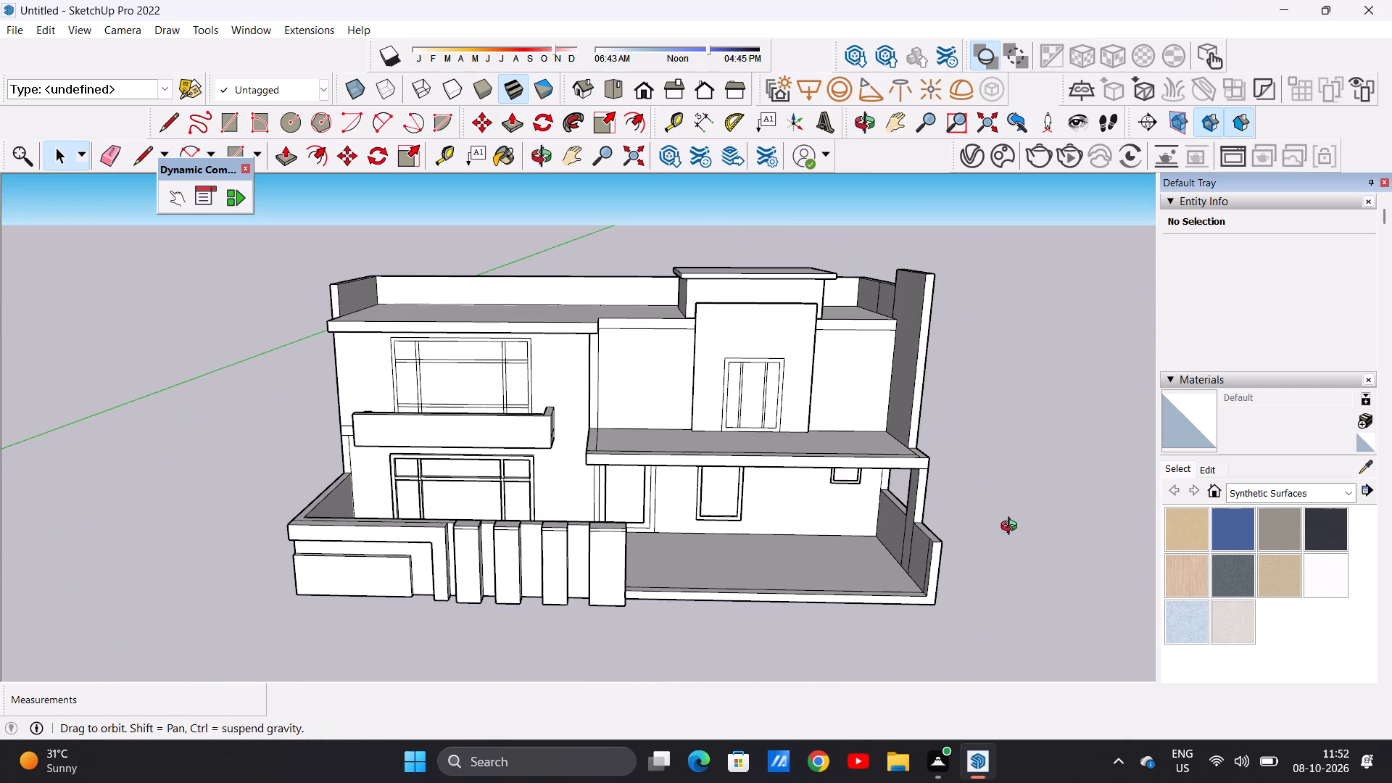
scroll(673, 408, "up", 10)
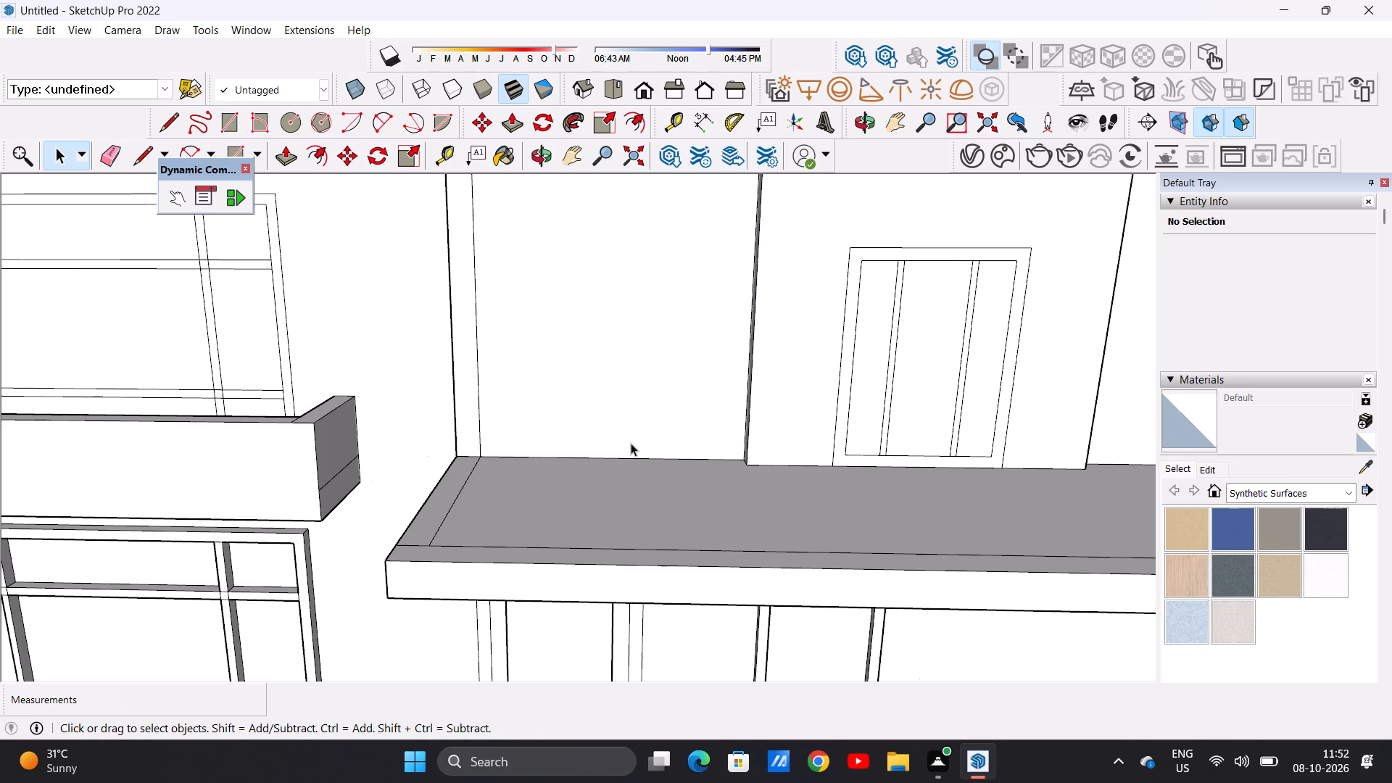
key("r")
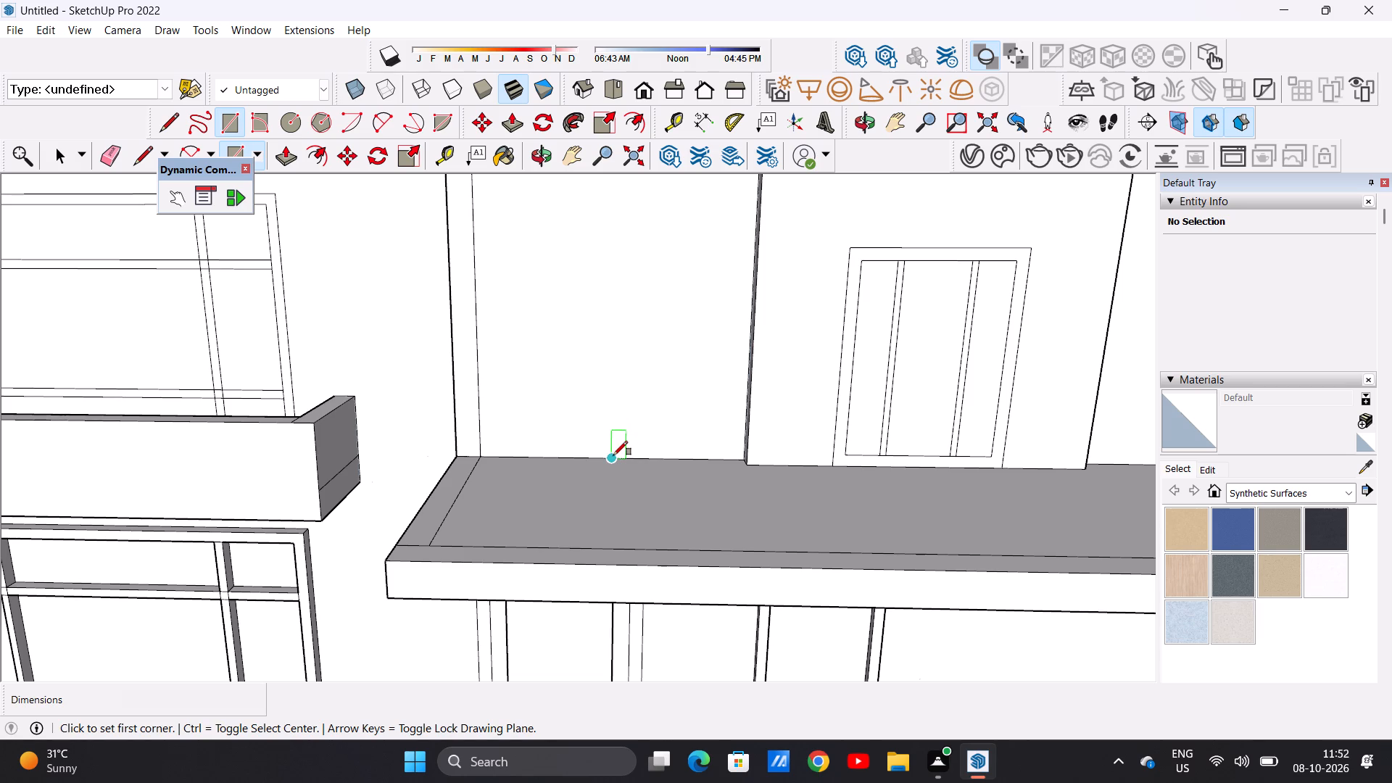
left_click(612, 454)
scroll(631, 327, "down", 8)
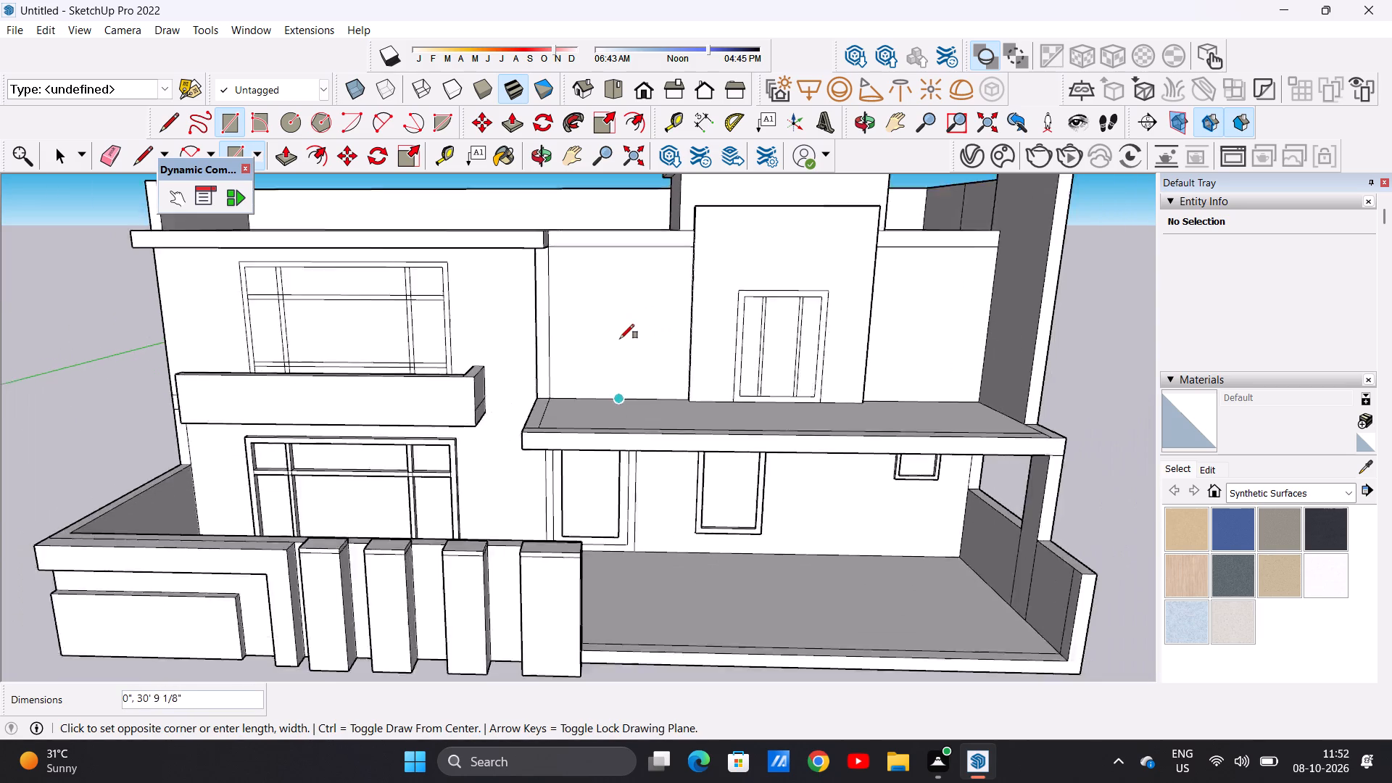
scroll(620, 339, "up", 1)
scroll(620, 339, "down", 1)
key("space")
Draw a vertical rectangle about 1' 1/4" by 10' on the upper terrace's rear wall beside the projecting window panel, from floor to roof band.
scroll(635, 394, "up", 3)
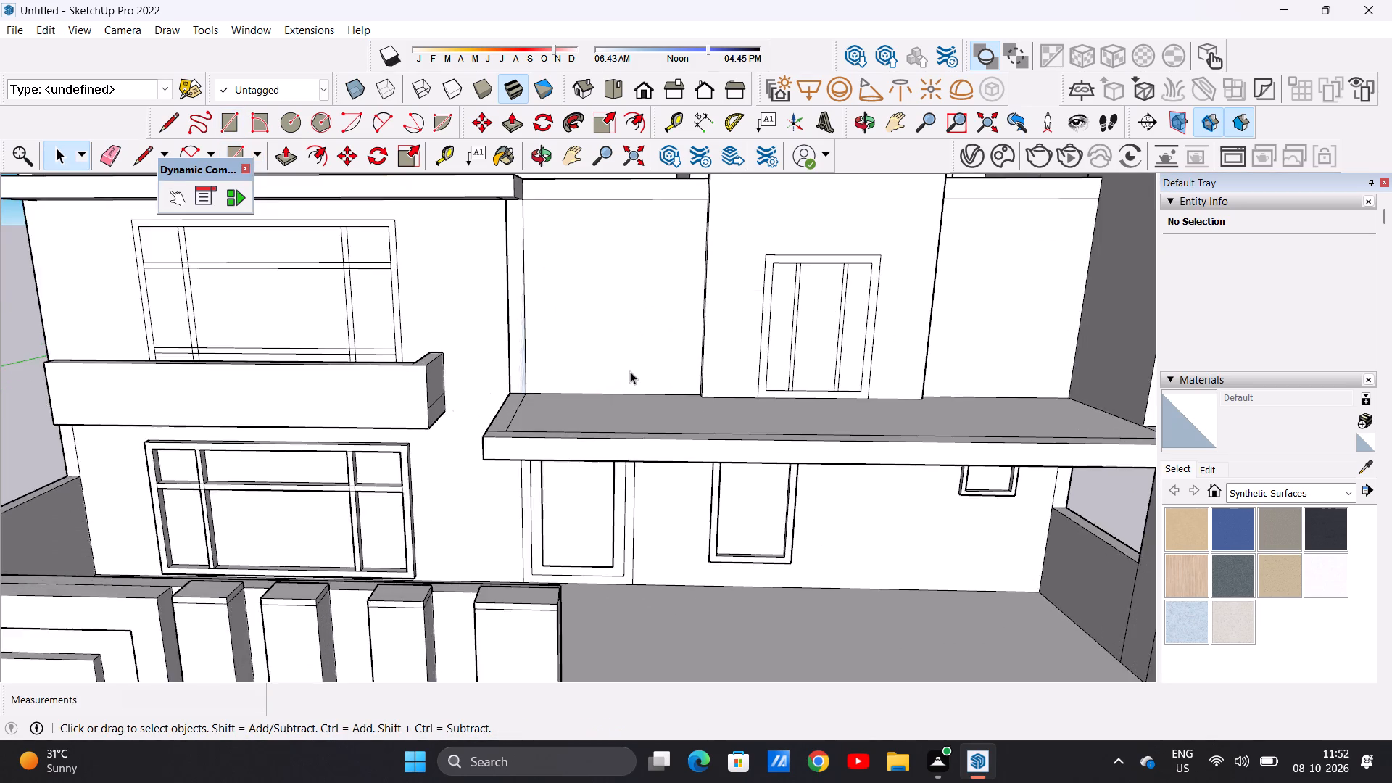
scroll(630, 371, "up", 5)
scroll(616, 395, "down", 1)
scroll(616, 395, "up", 3)
scroll(624, 382, "down", 1)
scroll(644, 392, "up", 5)
middle_click_drag(645, 382, 635, 445)
key("r")
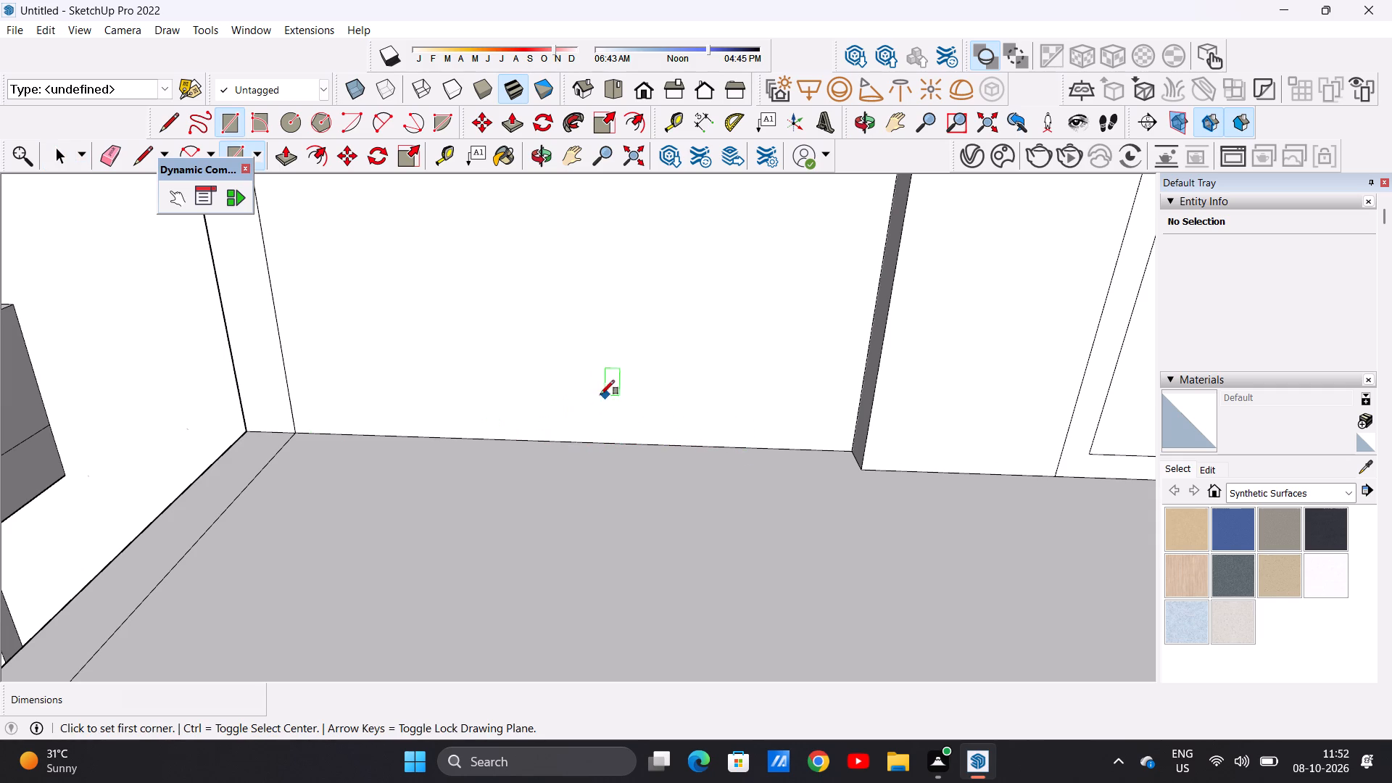
left_click(594, 440)
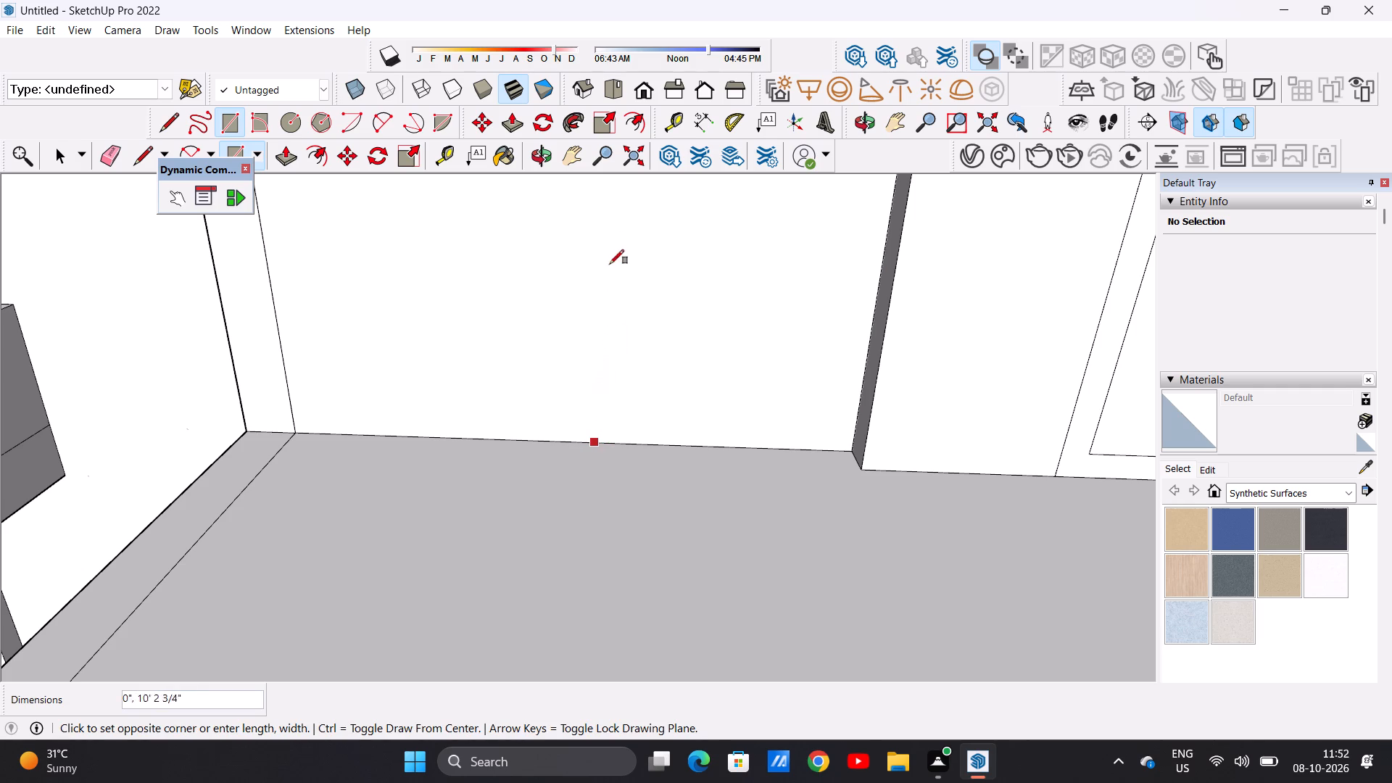
scroll(581, 344, "down", 10)
scroll(573, 355, "up", 1)
scroll(573, 355, "down", 3)
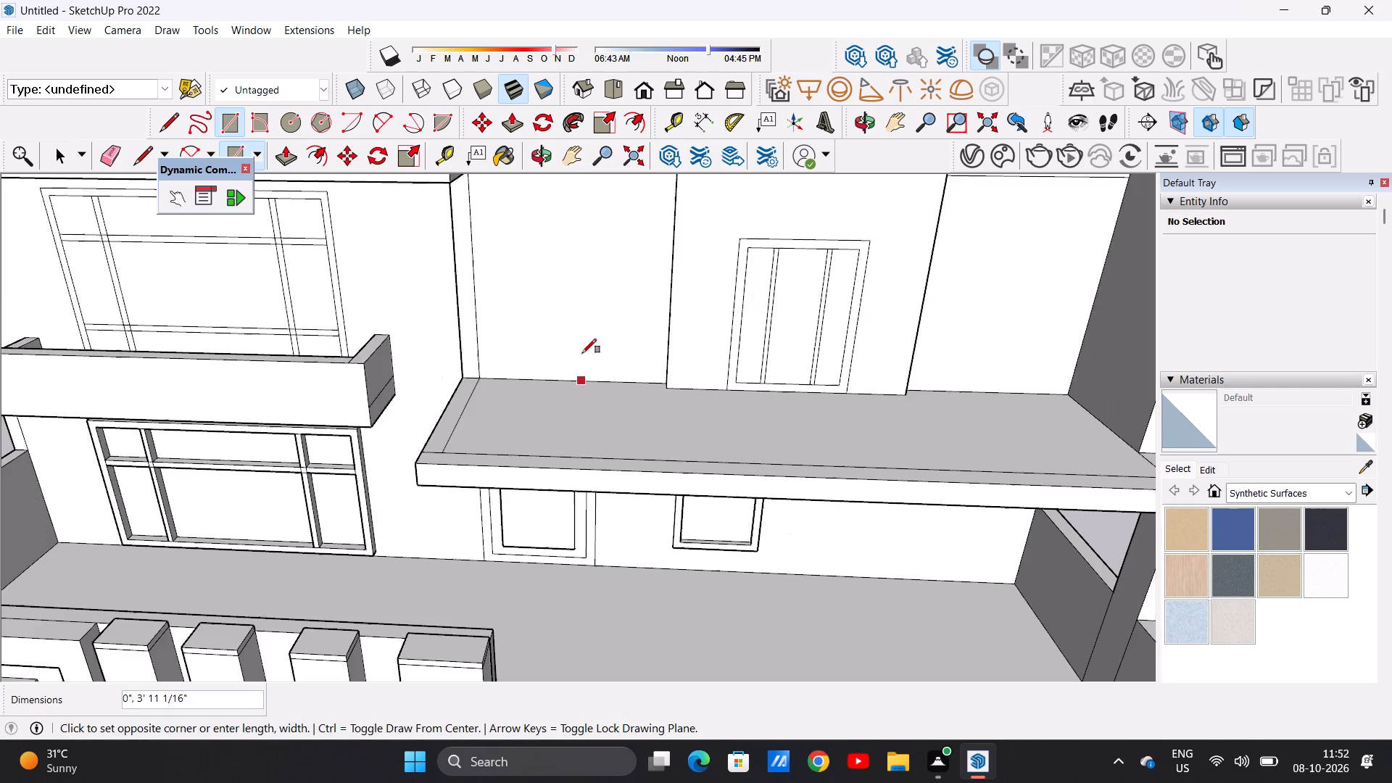
scroll(582, 353, "down", 3)
scroll(609, 217, "up", 4)
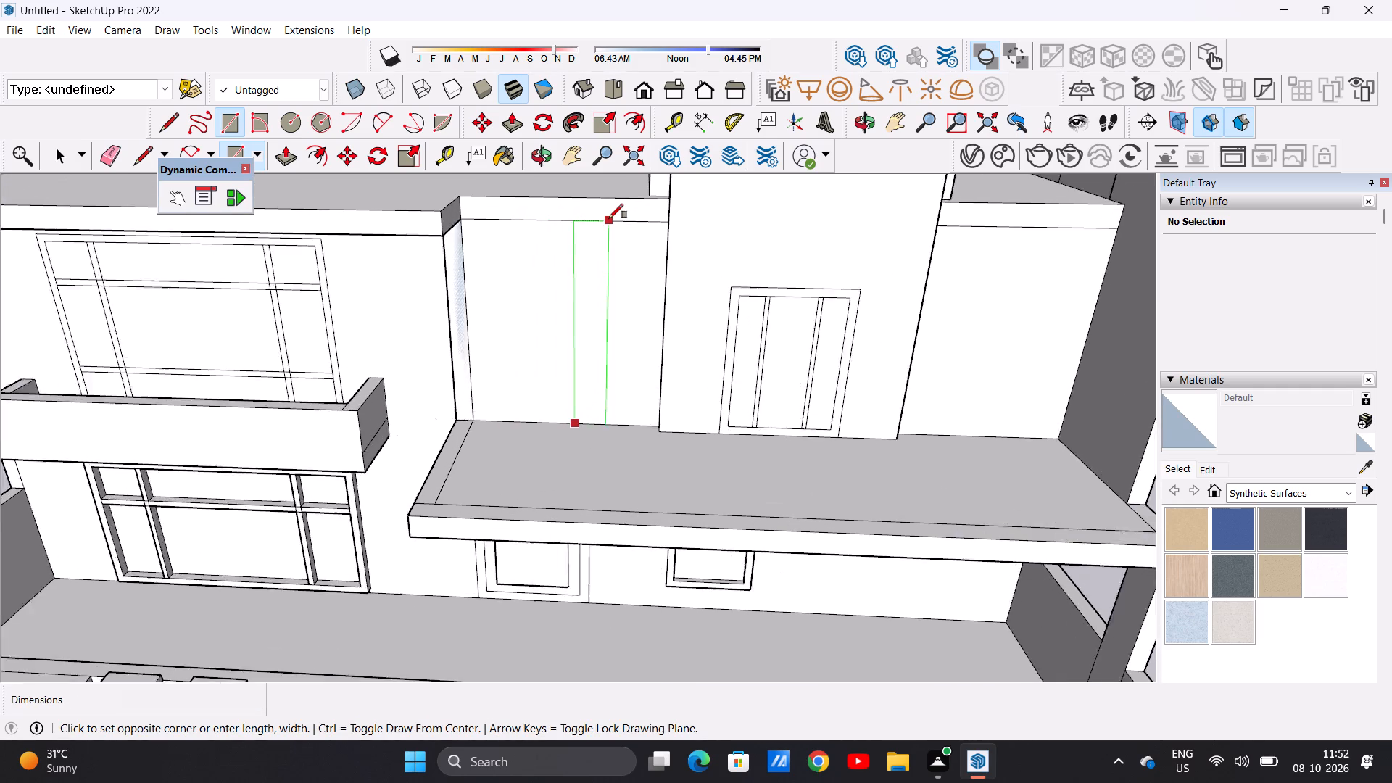
scroll(609, 220, "up", 2)
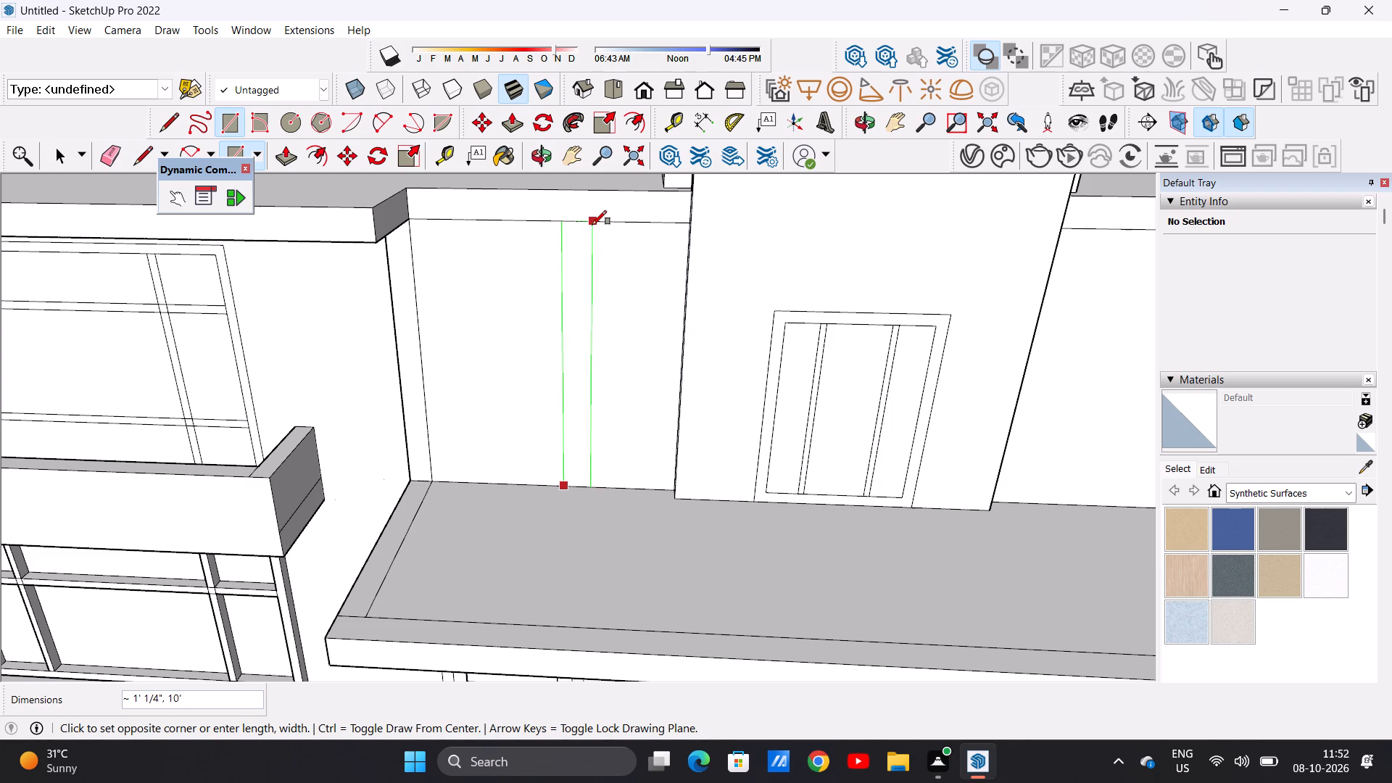
left_click(592, 225)
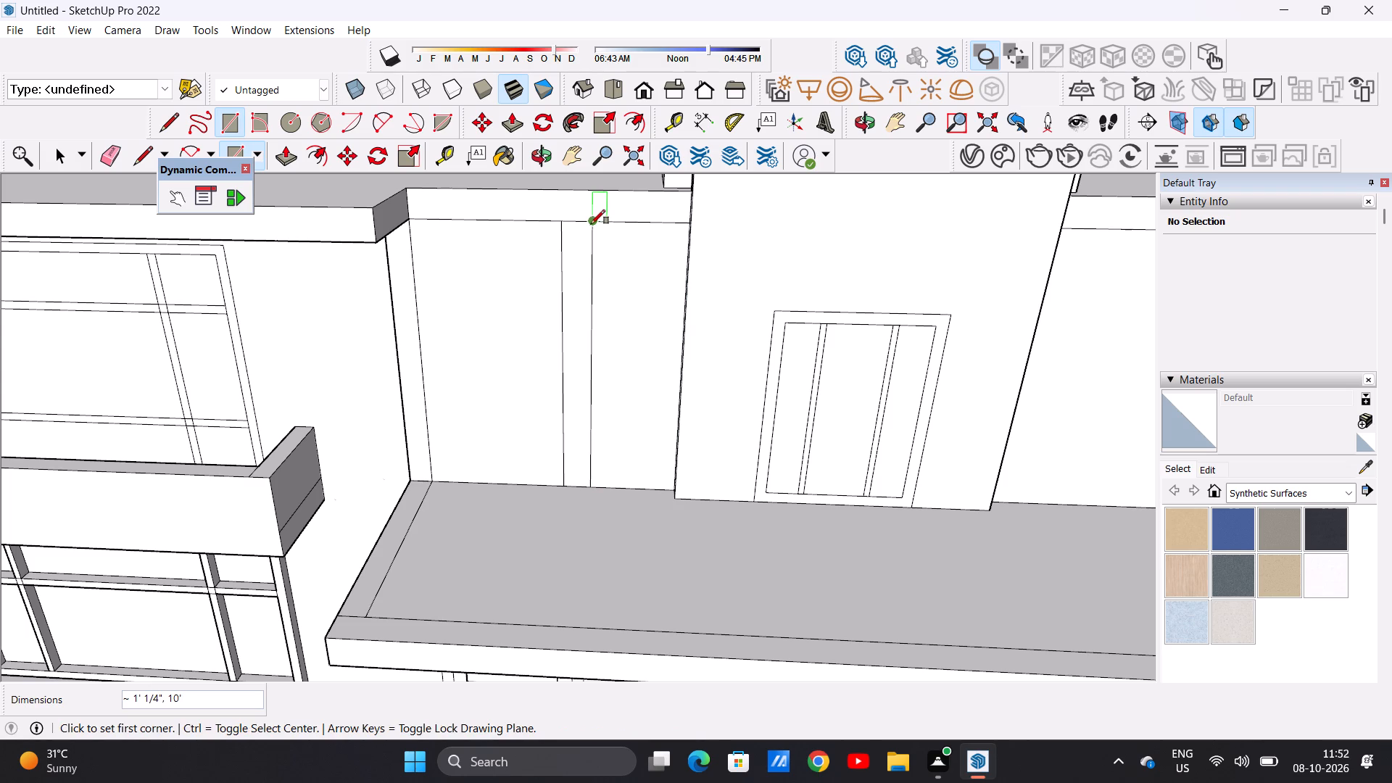
key("space")
middle_click_drag(536, 296, 694, 291)
middle_click(695, 289)
scroll(626, 291, "up", 4)
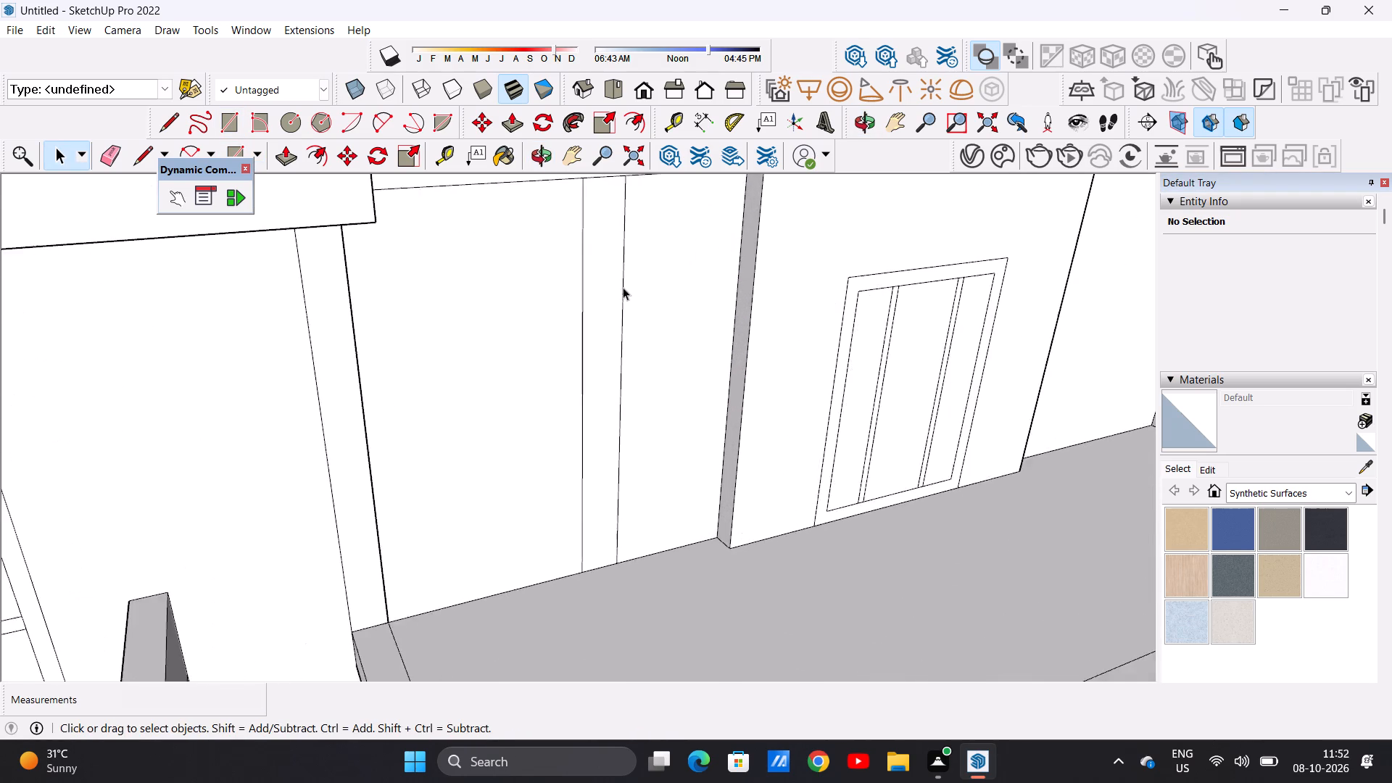
Pull the narrow rectangle on the upper terrace's rear wall outward about 11 7/16" to form a vertical pillar.
scroll(623, 287, "up", 5)
key("p")
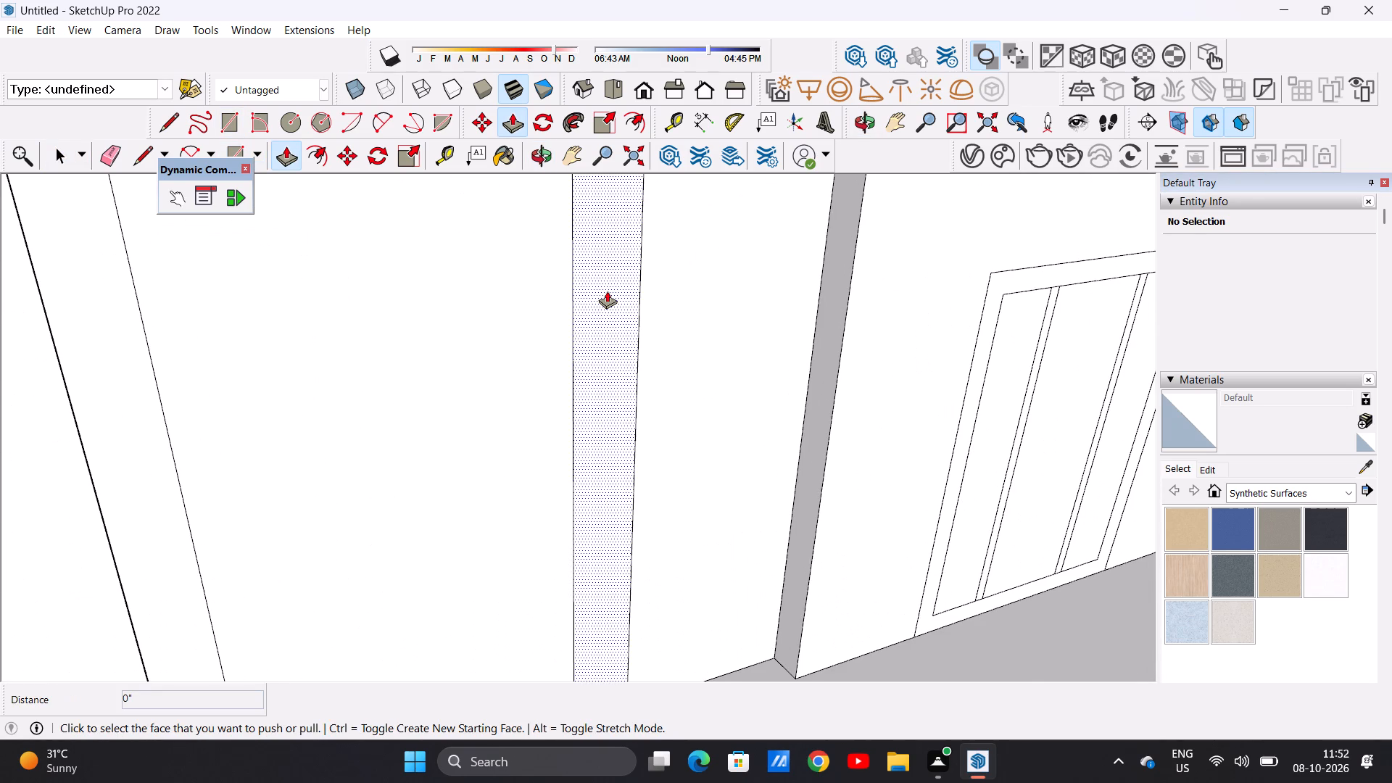
left_click(607, 291)
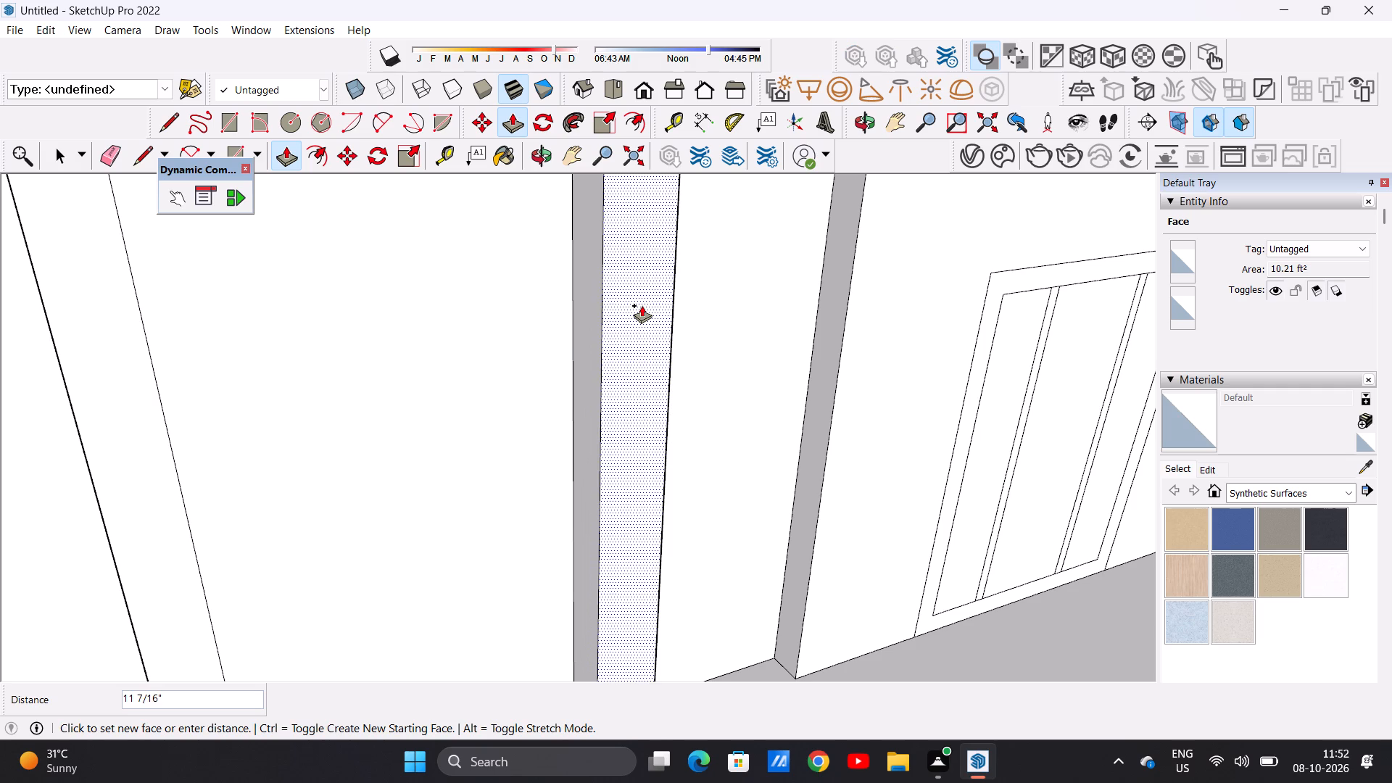
left_click(645, 305)
key("space")
Pull the roof band above the pillar outward about 3' 7 7/16", flush with the adjoining roof slab's front edge.
scroll(622, 386, "down", 4)
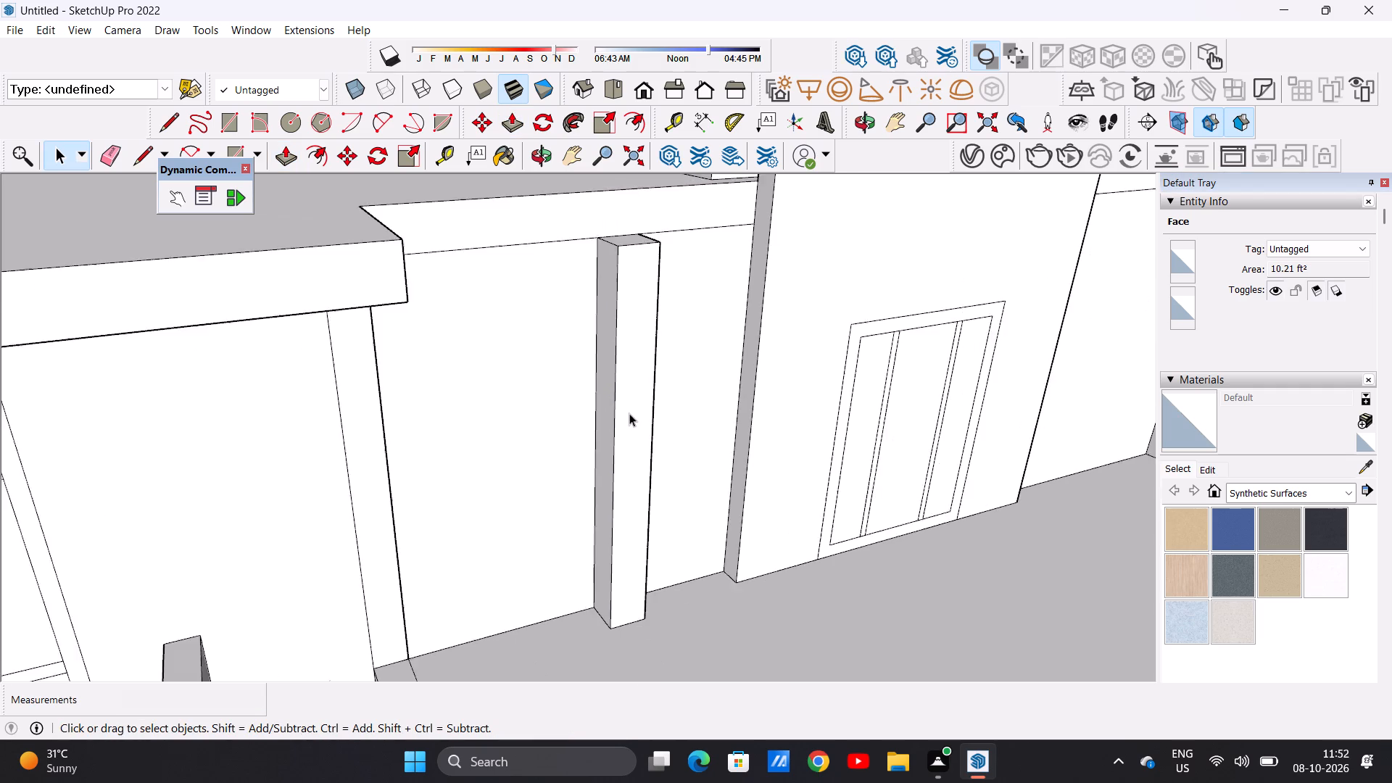
scroll(629, 413, "down", 3)
scroll(634, 411, "up", 1)
scroll(634, 412, "down", 1)
scroll(634, 352, "down", 4)
scroll(587, 270, "up", 3)
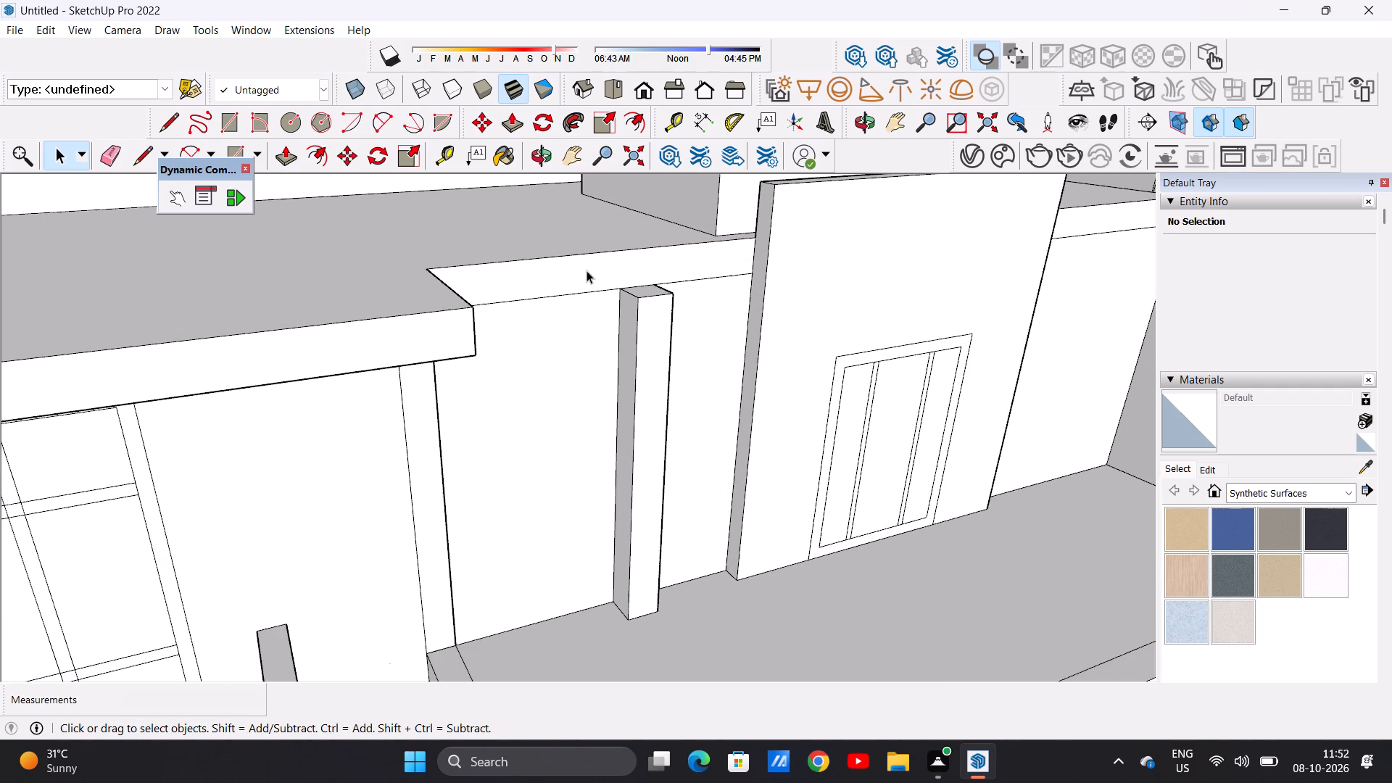
scroll(587, 266, "up", 7)
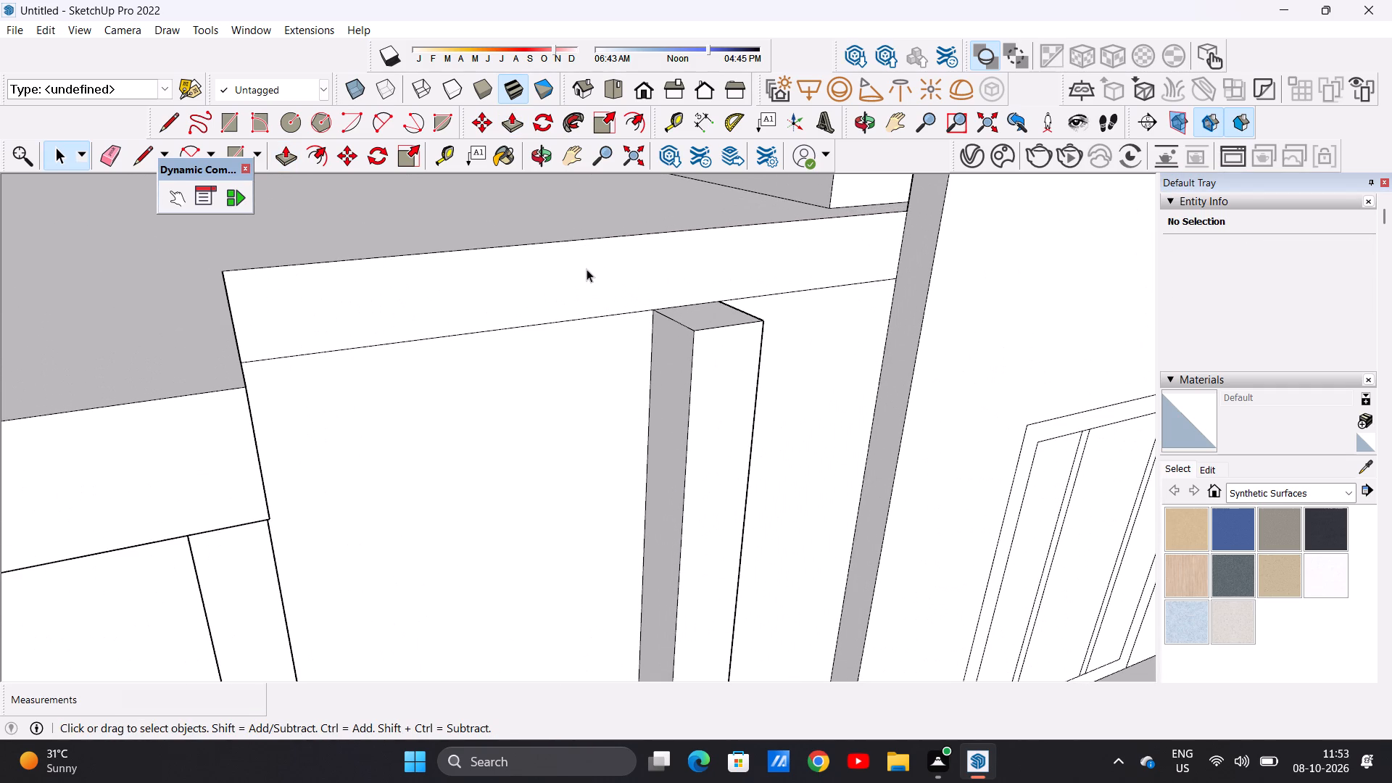
key("p")
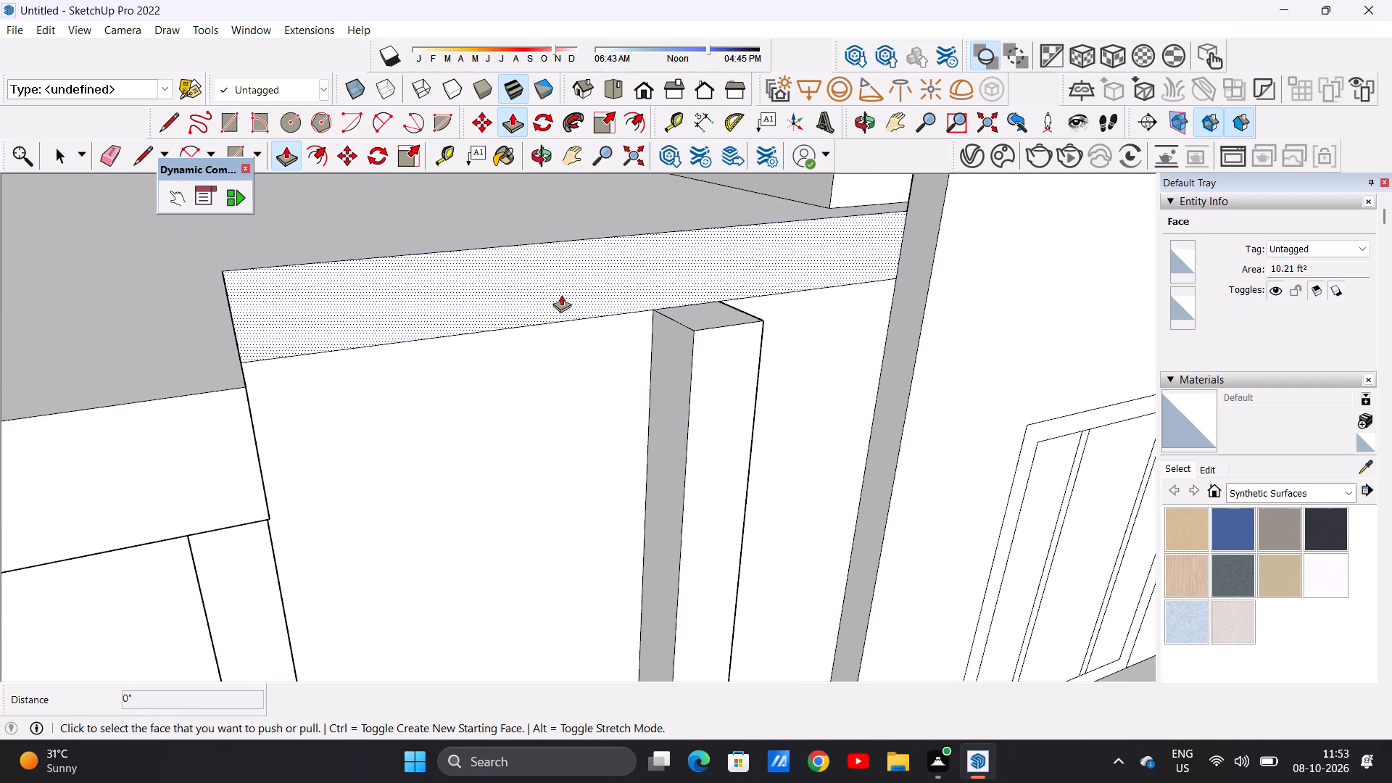
left_click(561, 293)
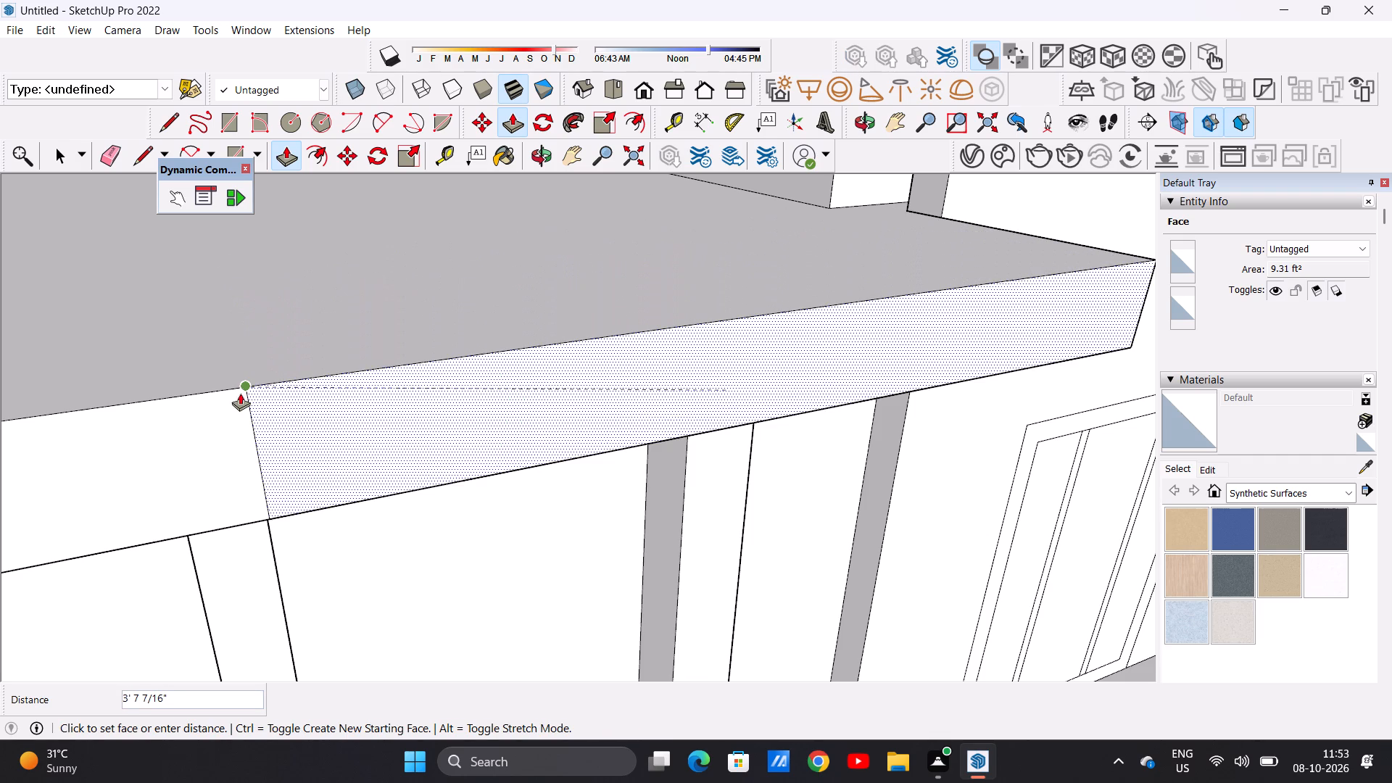
left_click(241, 391)
key("space")
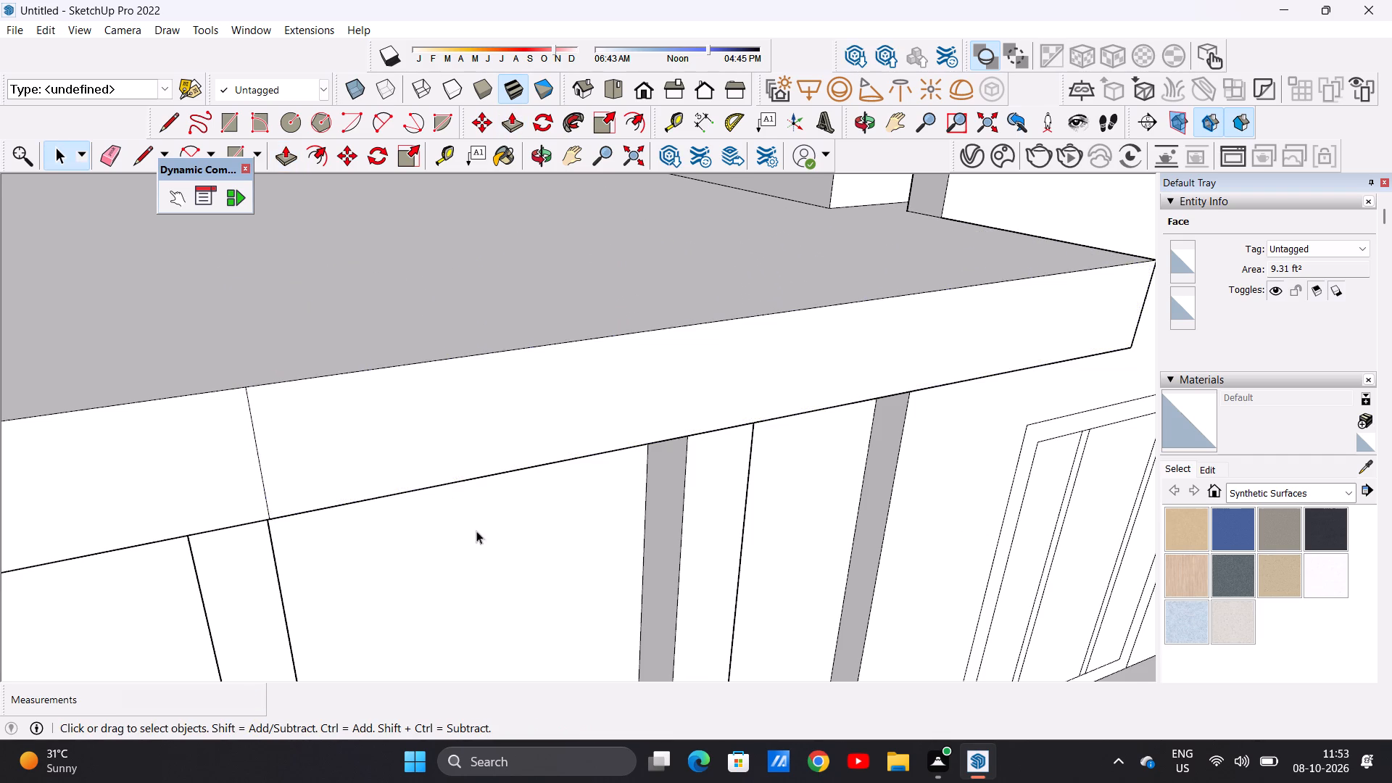
Examine the extended roof slab, the pillar beneath it and the upper terrace front from above and below.
scroll(481, 534, "down", 1)
scroll(485, 540, "up", 1)
scroll(485, 540, "down", 13)
scroll(597, 444, "down", 1)
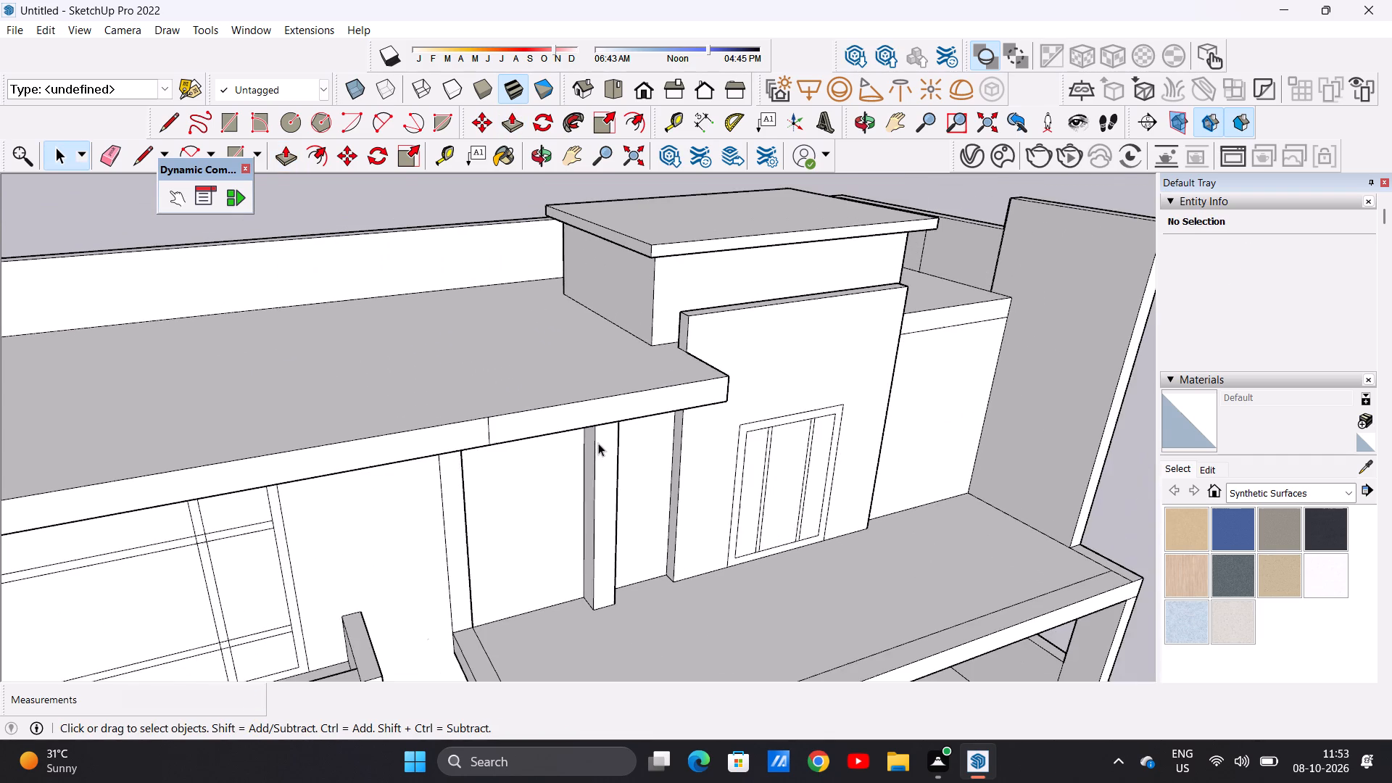
scroll(600, 436, "down", 3)
middle_click_drag(708, 501, 692, 482)
middle_click_drag(686, 474, 680, 465)
middle_click_drag(673, 455, 511, 331)
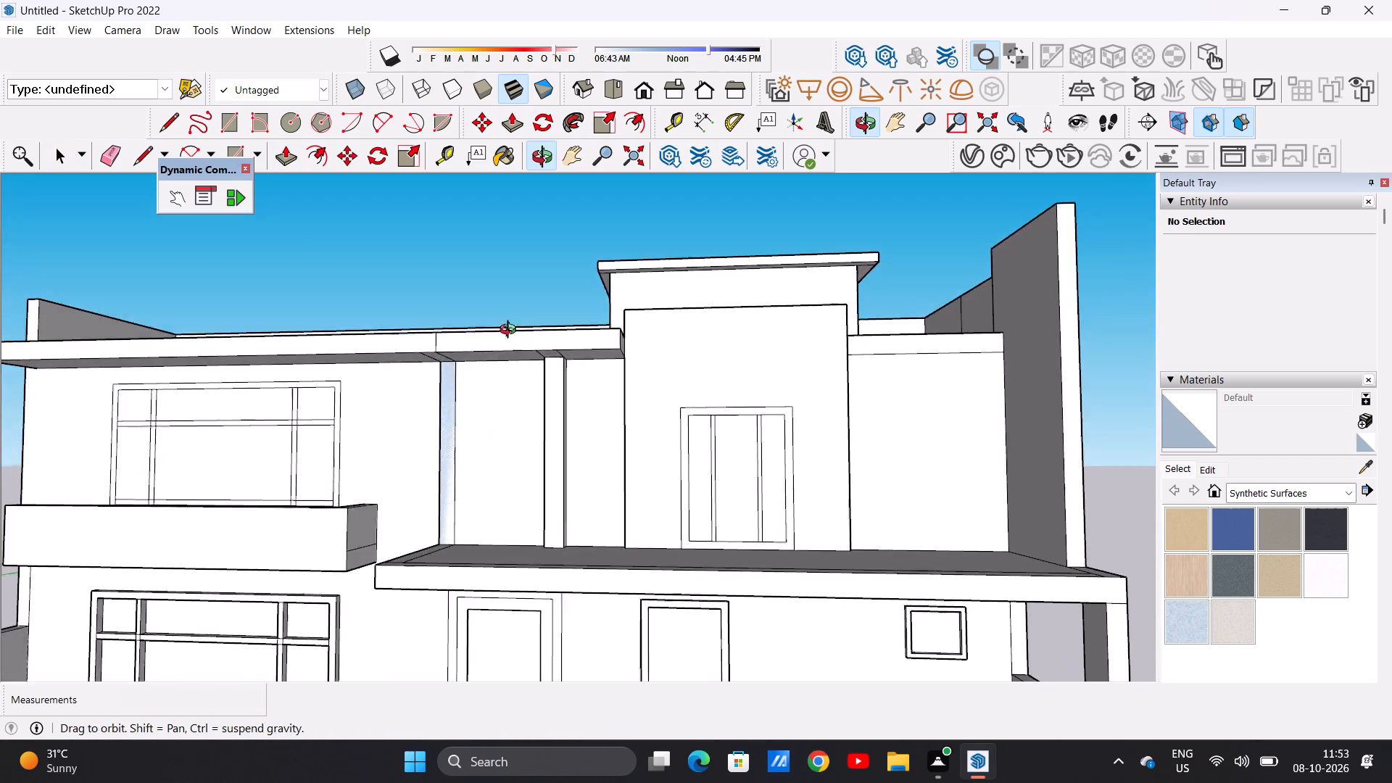
middle_click_drag(511, 331, 493, 324)
middle_click(491, 323)
middle_click_drag(490, 323, 405, 315)
middle_click(405, 316)
middle_click(405, 318)
middle_click_drag(418, 328, 494, 370)
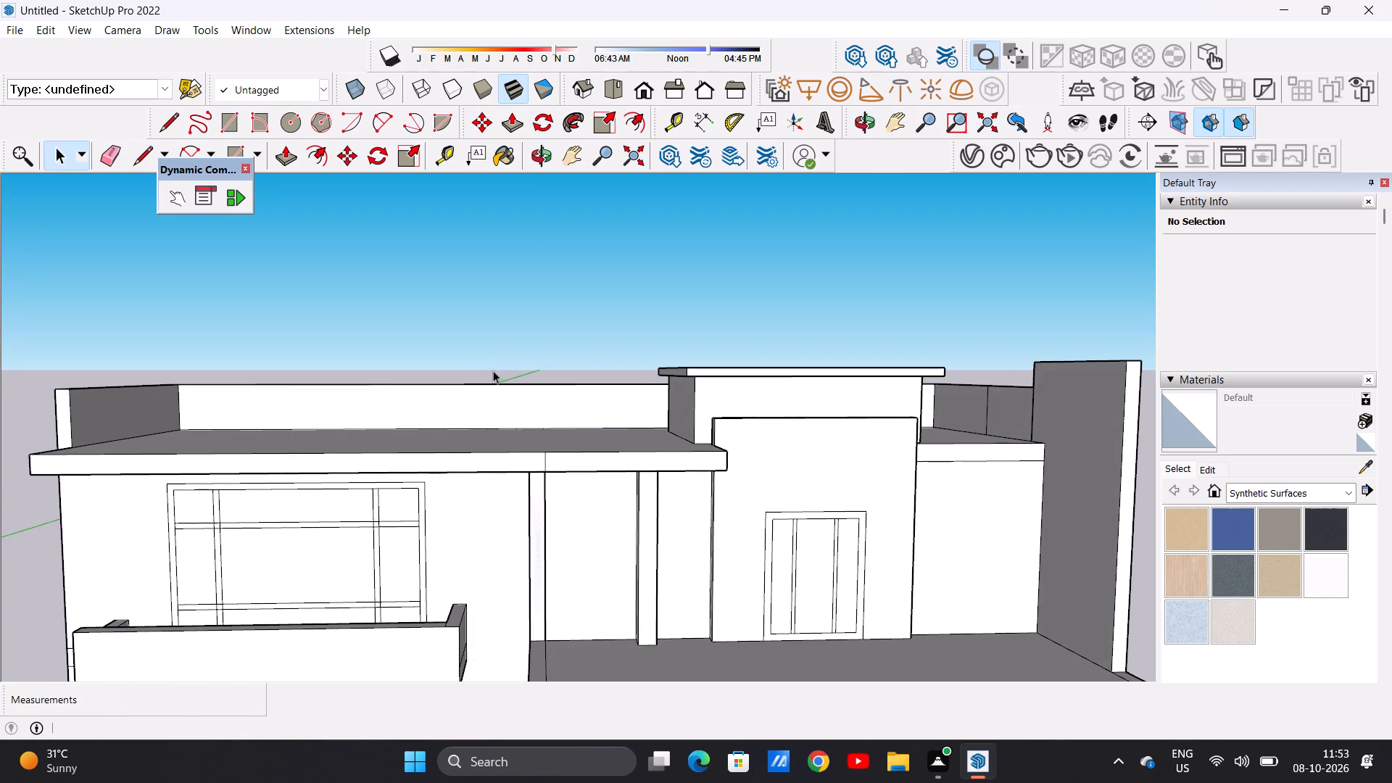
scroll(548, 550, "up", 7)
scroll(460, 497, "up", 1)
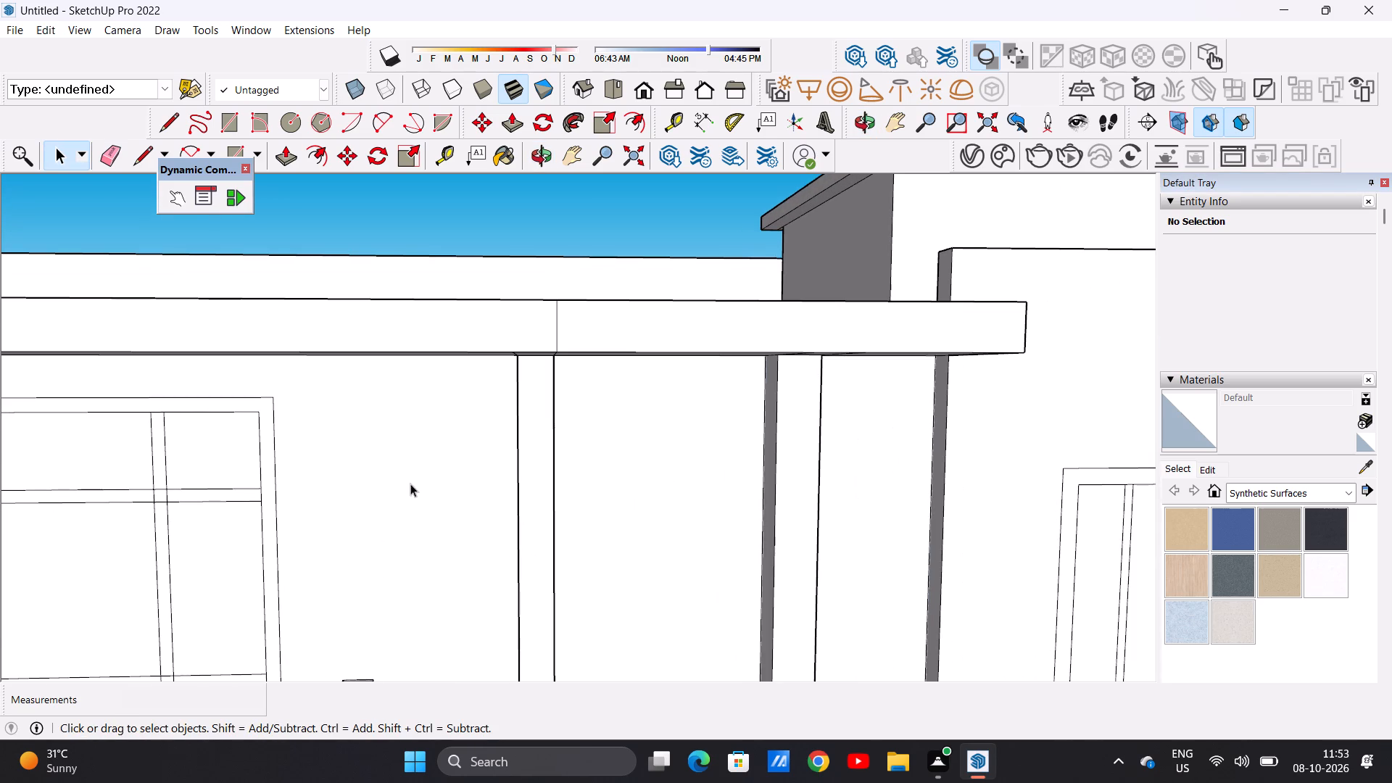
scroll(700, 505, "up", 1)
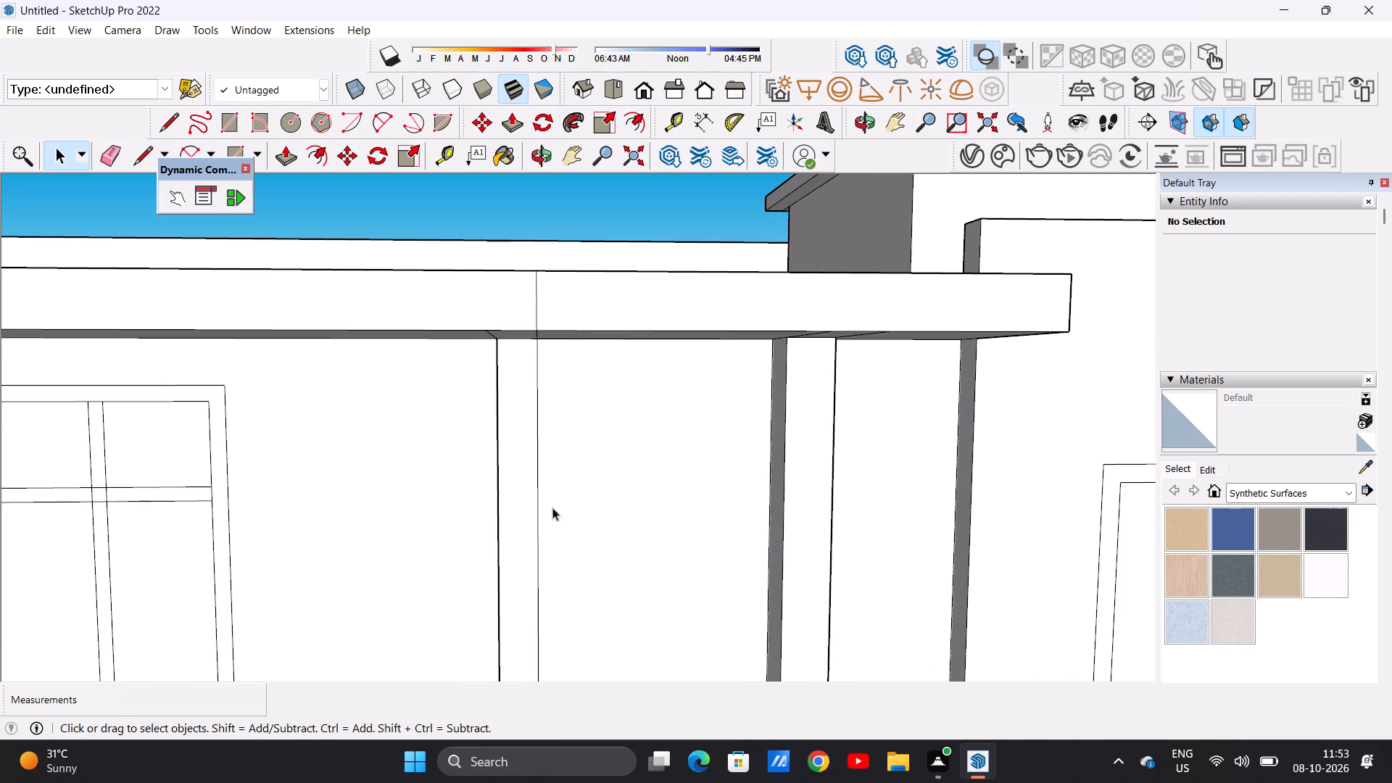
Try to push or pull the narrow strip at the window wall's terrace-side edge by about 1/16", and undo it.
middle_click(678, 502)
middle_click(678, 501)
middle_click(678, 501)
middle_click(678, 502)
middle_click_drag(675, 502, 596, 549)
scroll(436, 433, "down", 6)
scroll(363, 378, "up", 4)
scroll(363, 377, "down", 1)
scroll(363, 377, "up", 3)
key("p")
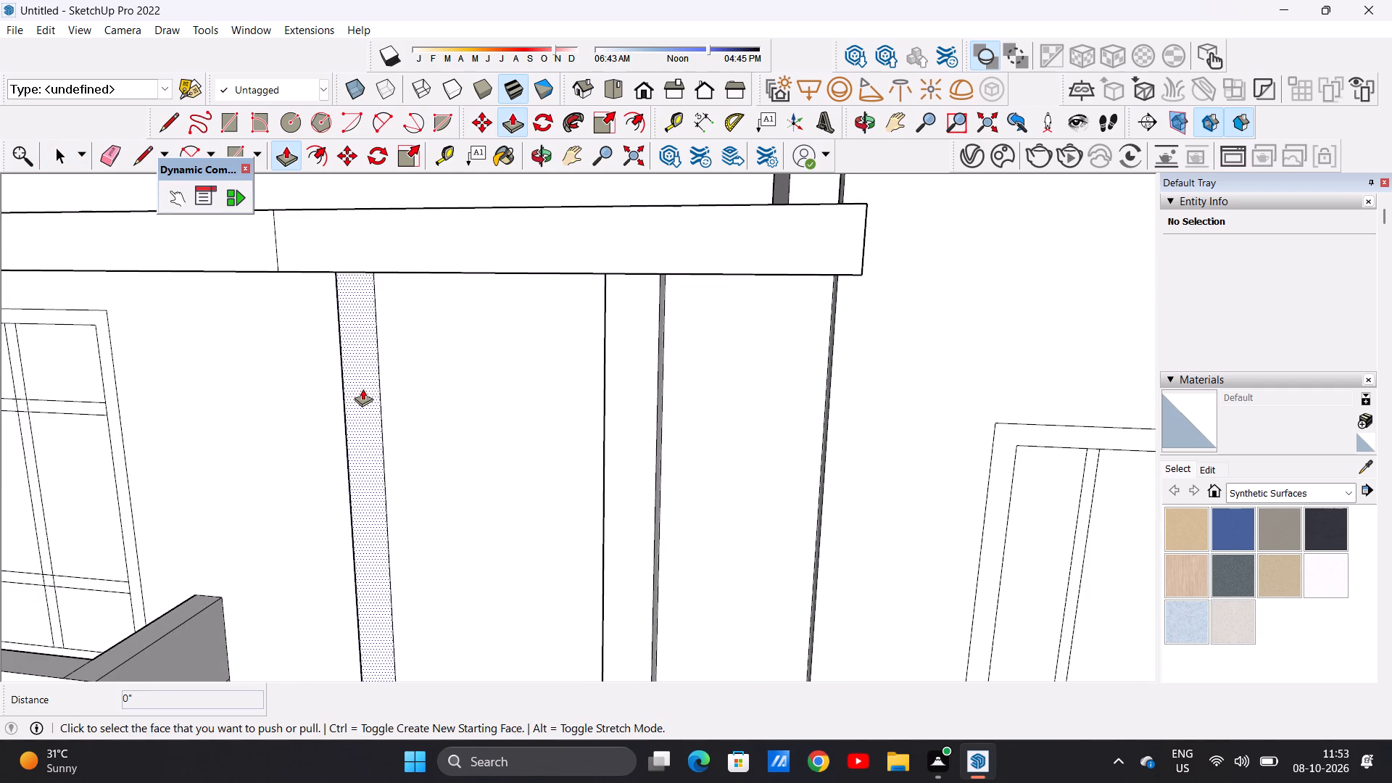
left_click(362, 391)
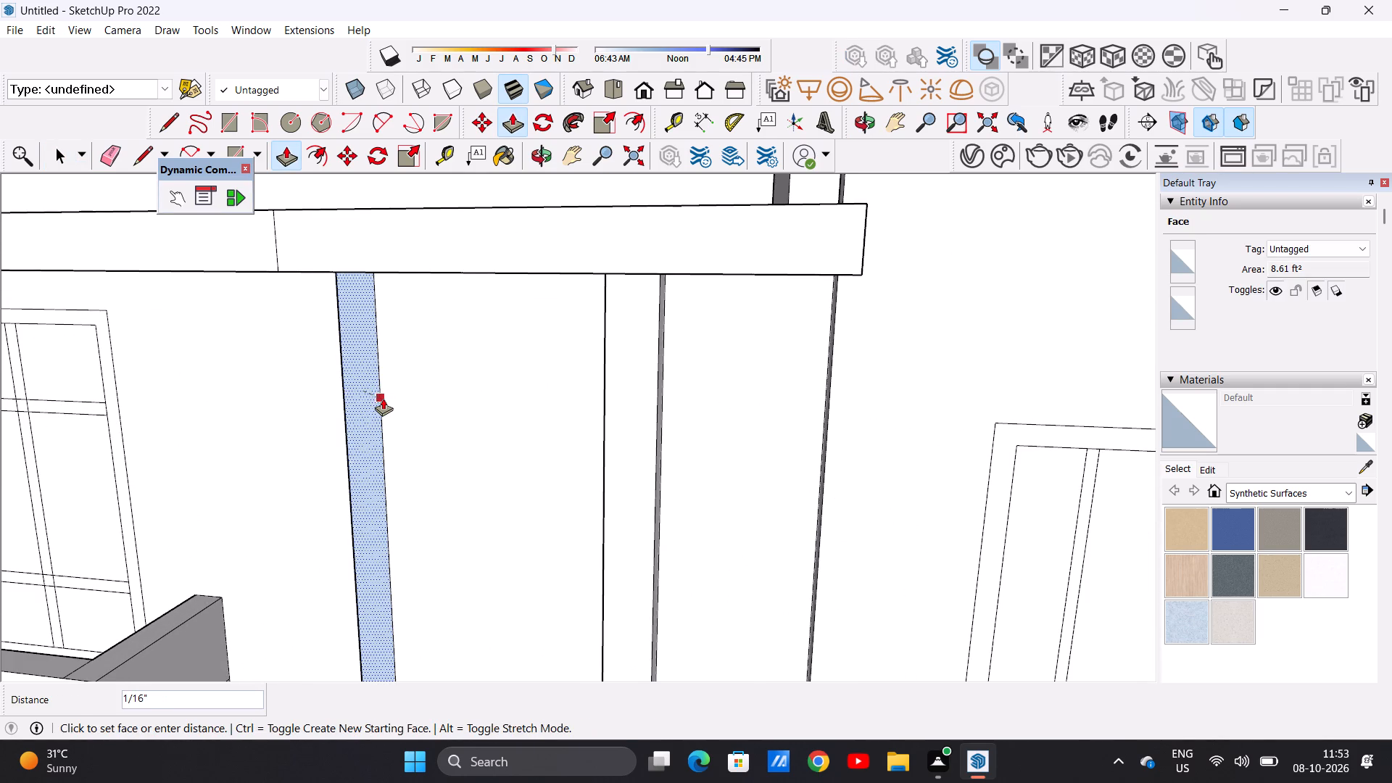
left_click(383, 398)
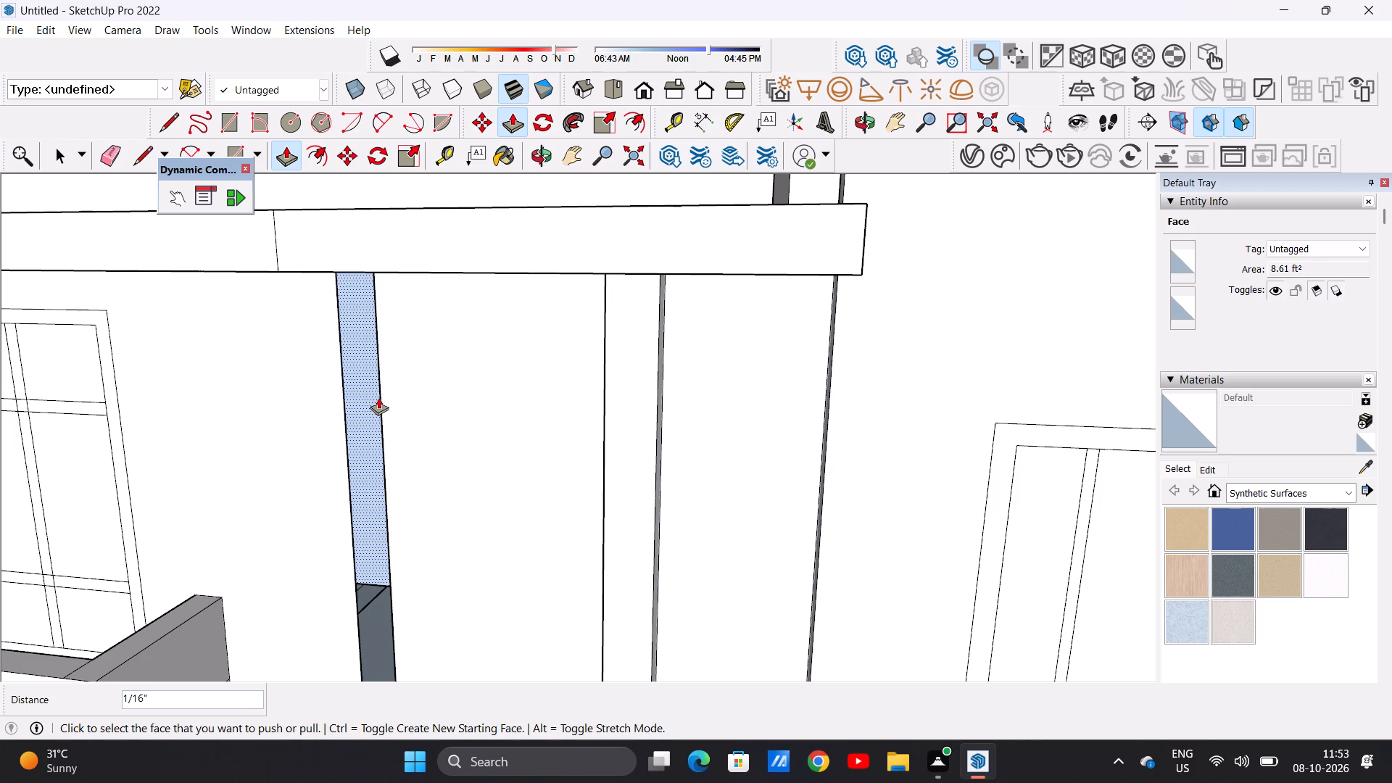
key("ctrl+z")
Pull the narrow vertical strip at the window wall's terrace-side edge slightly outward.
scroll(481, 436, "down", 5)
middle_click_drag(360, 449, 505, 505)
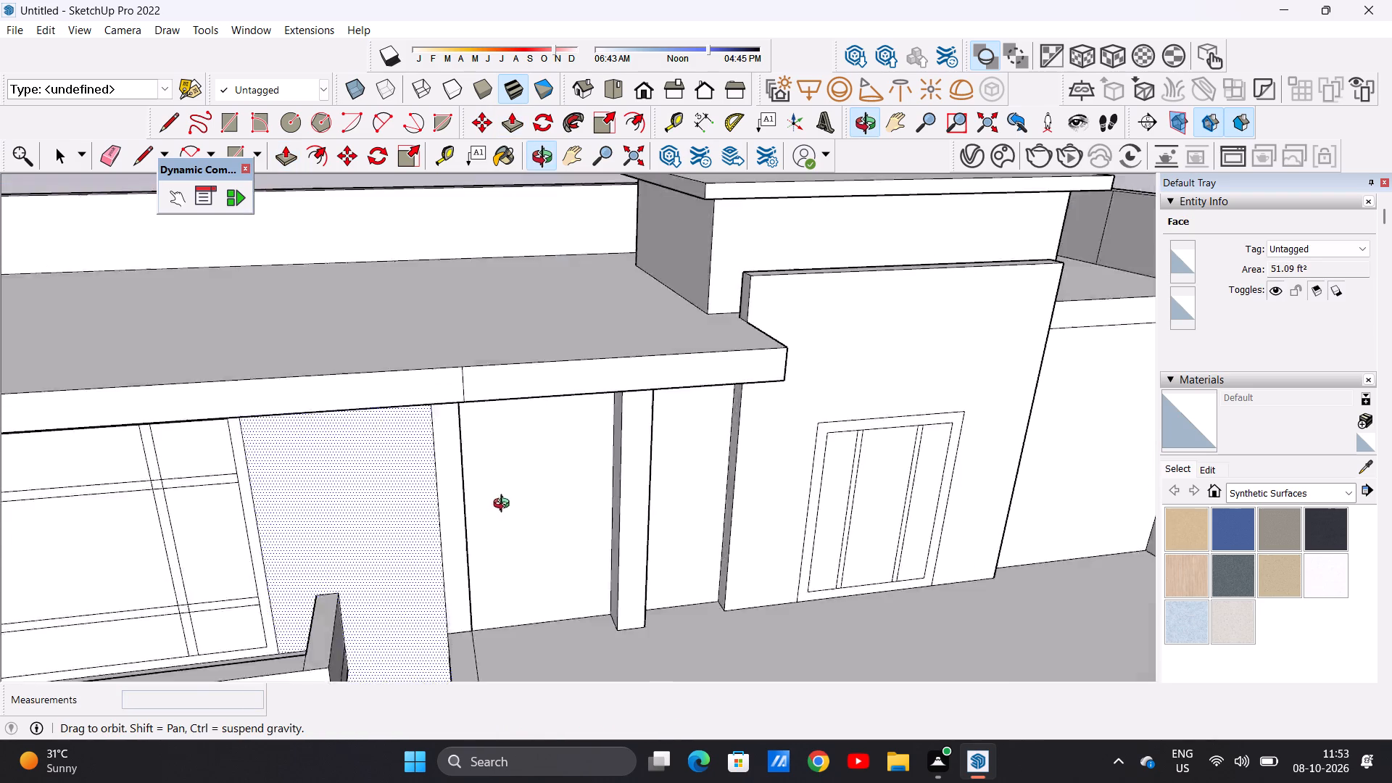
middle_click_drag(505, 505, 675, 449)
middle_click(676, 449)
middle_click(676, 447)
scroll(439, 468, "up", 4)
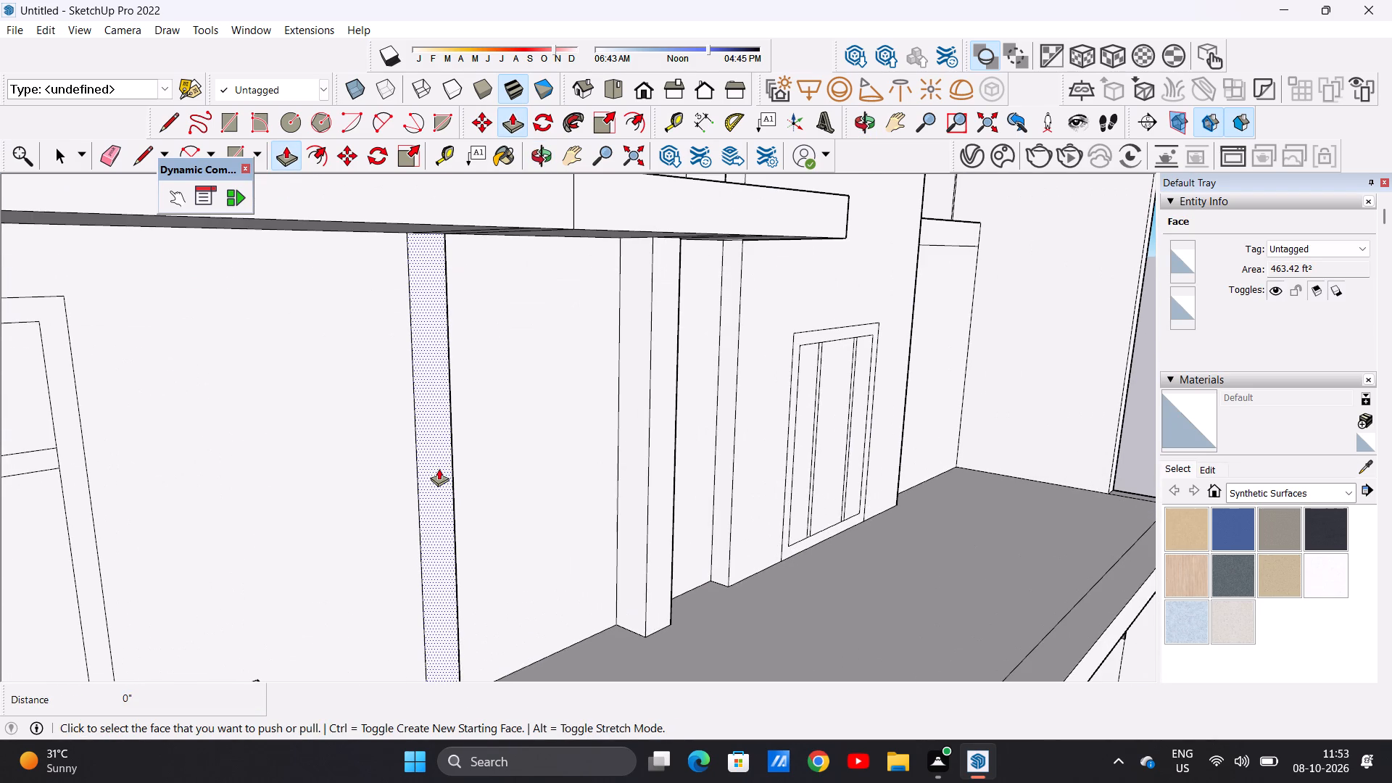
left_click(439, 468)
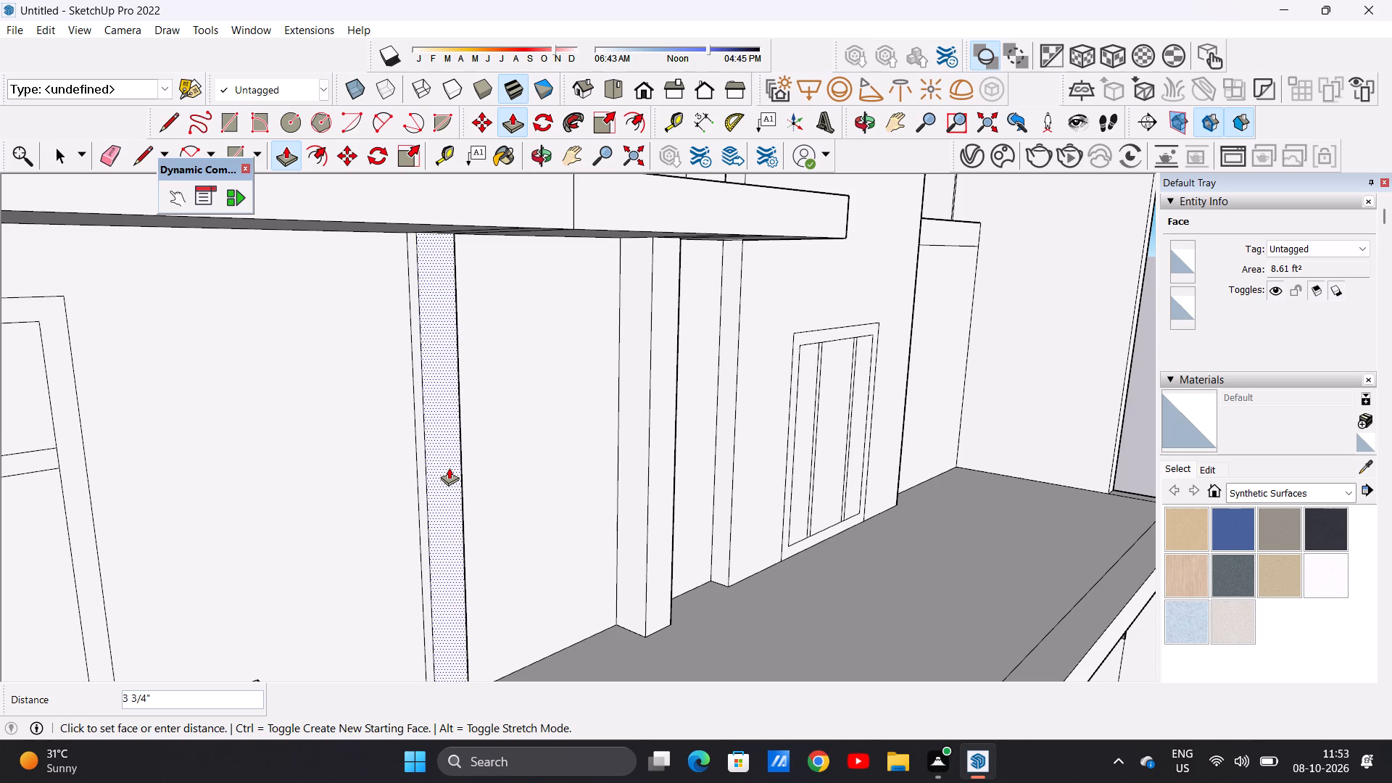
left_click(446, 463)
key("space")
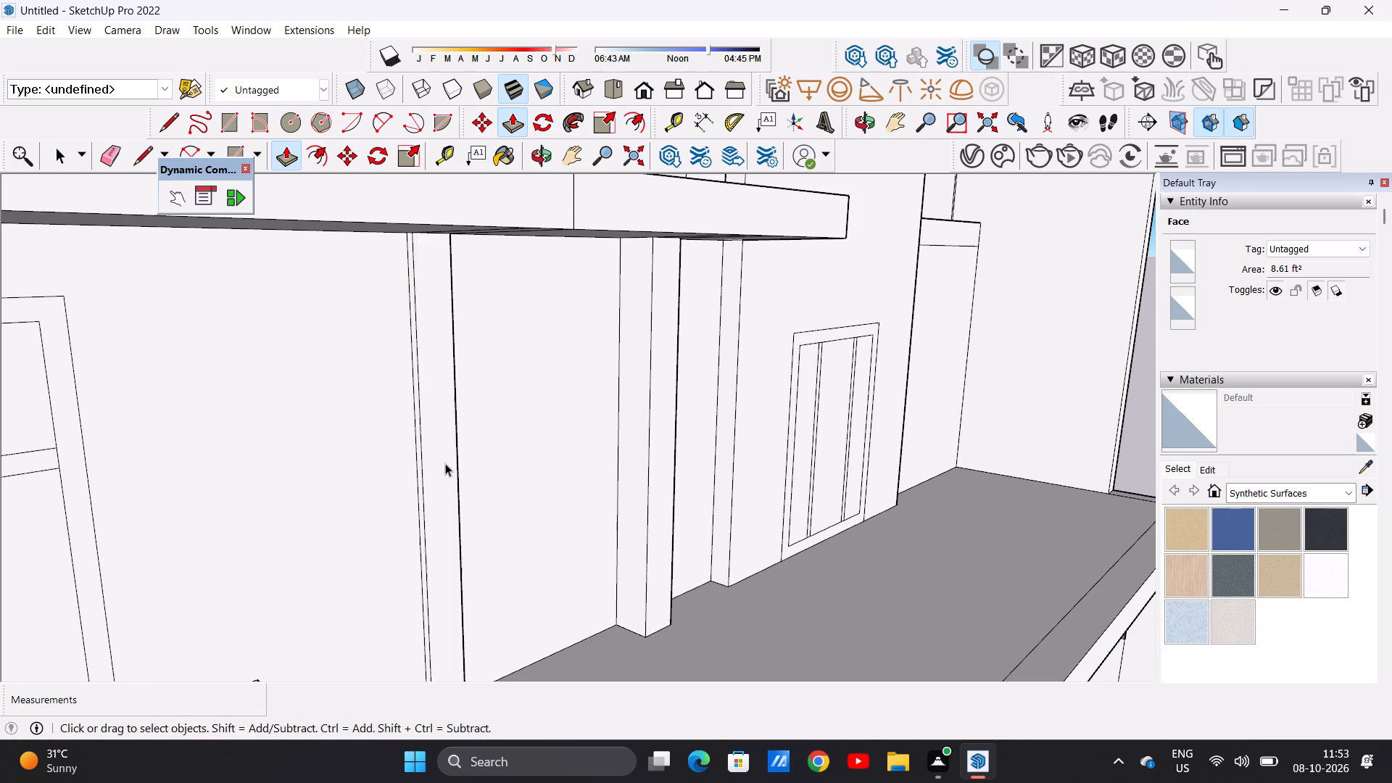
Examine the pulled-out strip, the pillar and the underside of the extended roof slab on the upper terrace.
scroll(622, 518, "down", 10)
middle_click(657, 511)
middle_click(657, 511)
middle_click_drag(657, 511, 398, 417)
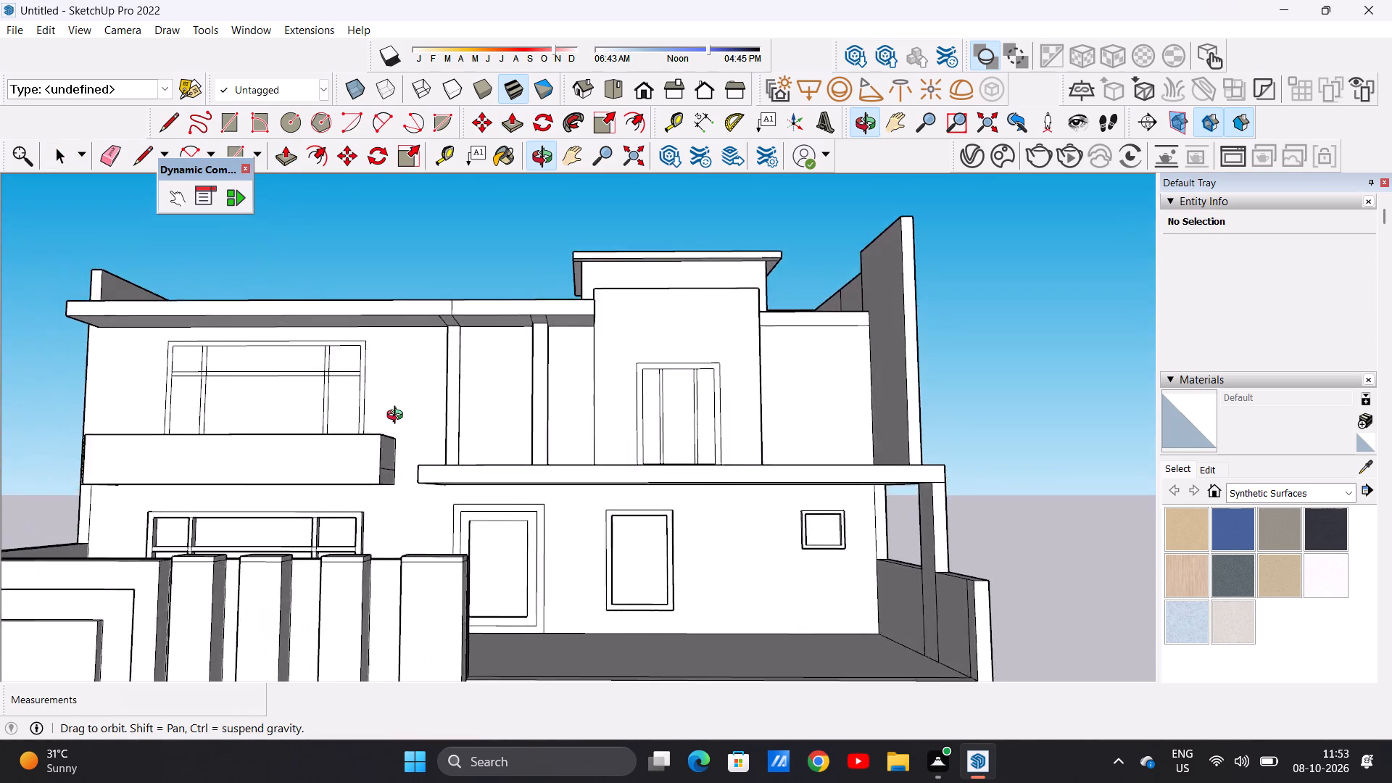
middle_click_drag(398, 417, 384, 464)
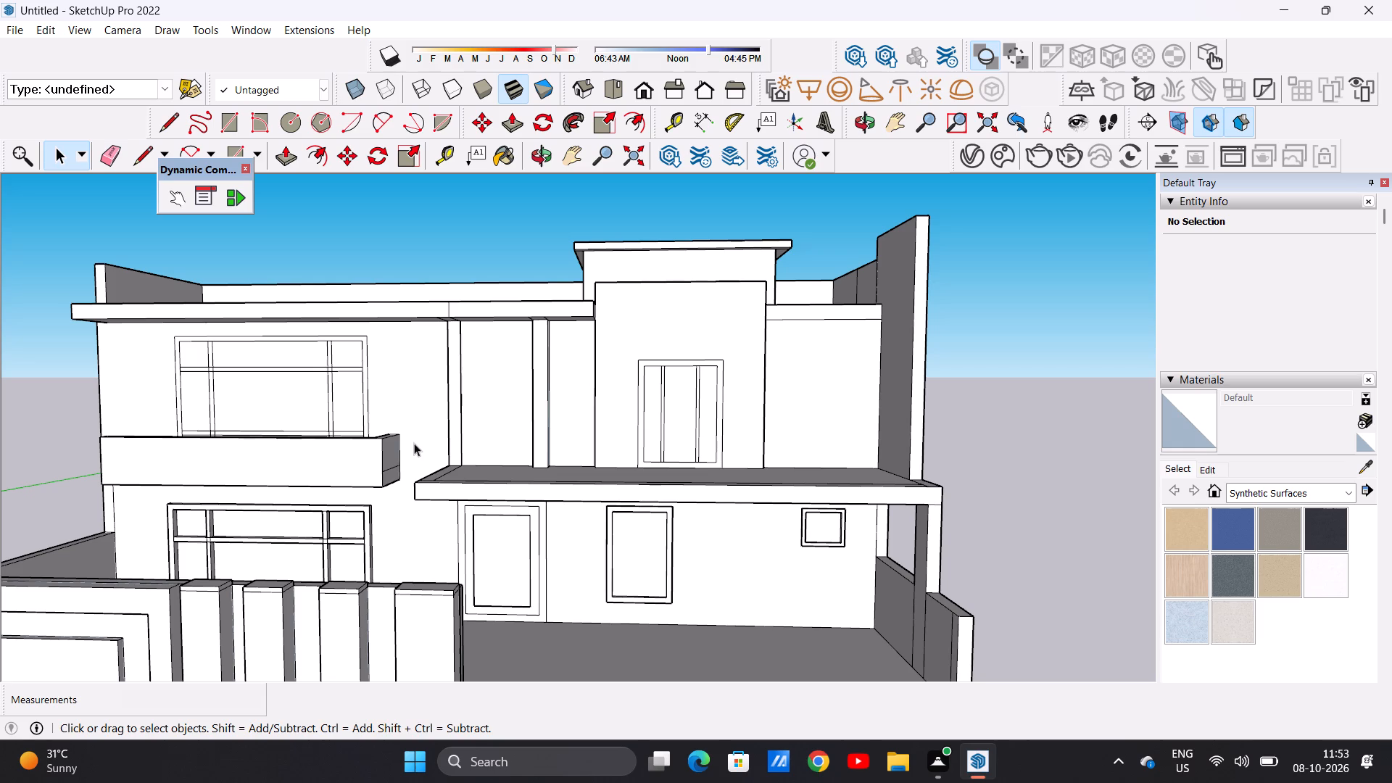
scroll(483, 357, "up", 9)
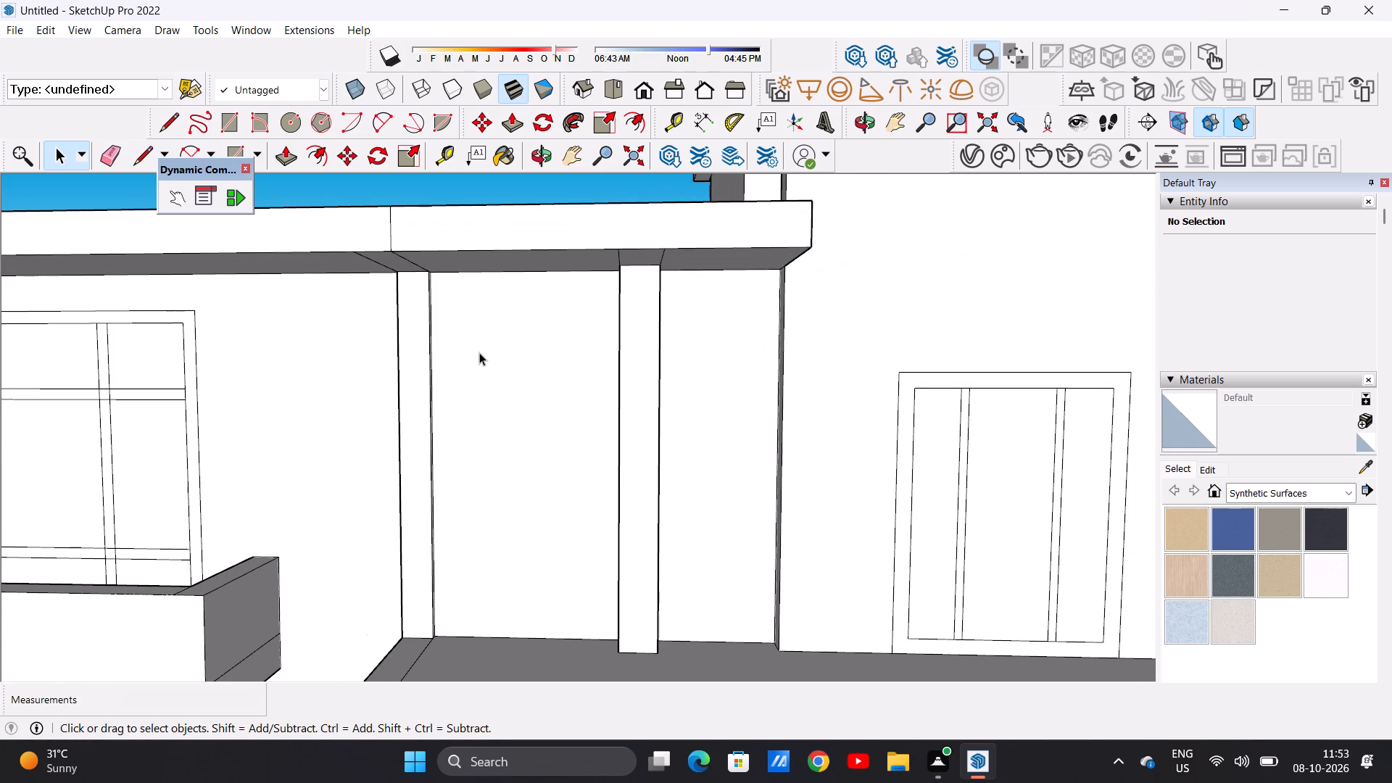
key("l")
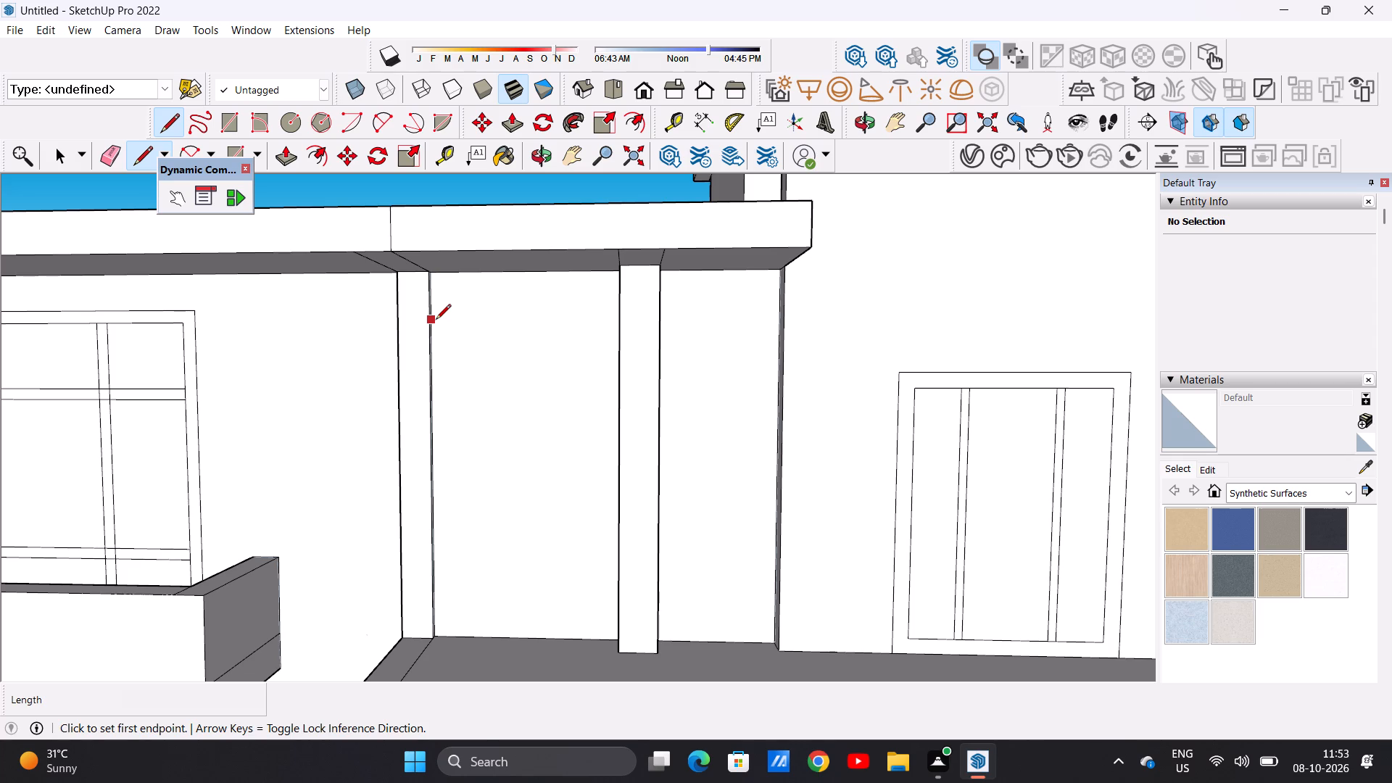
key("space")
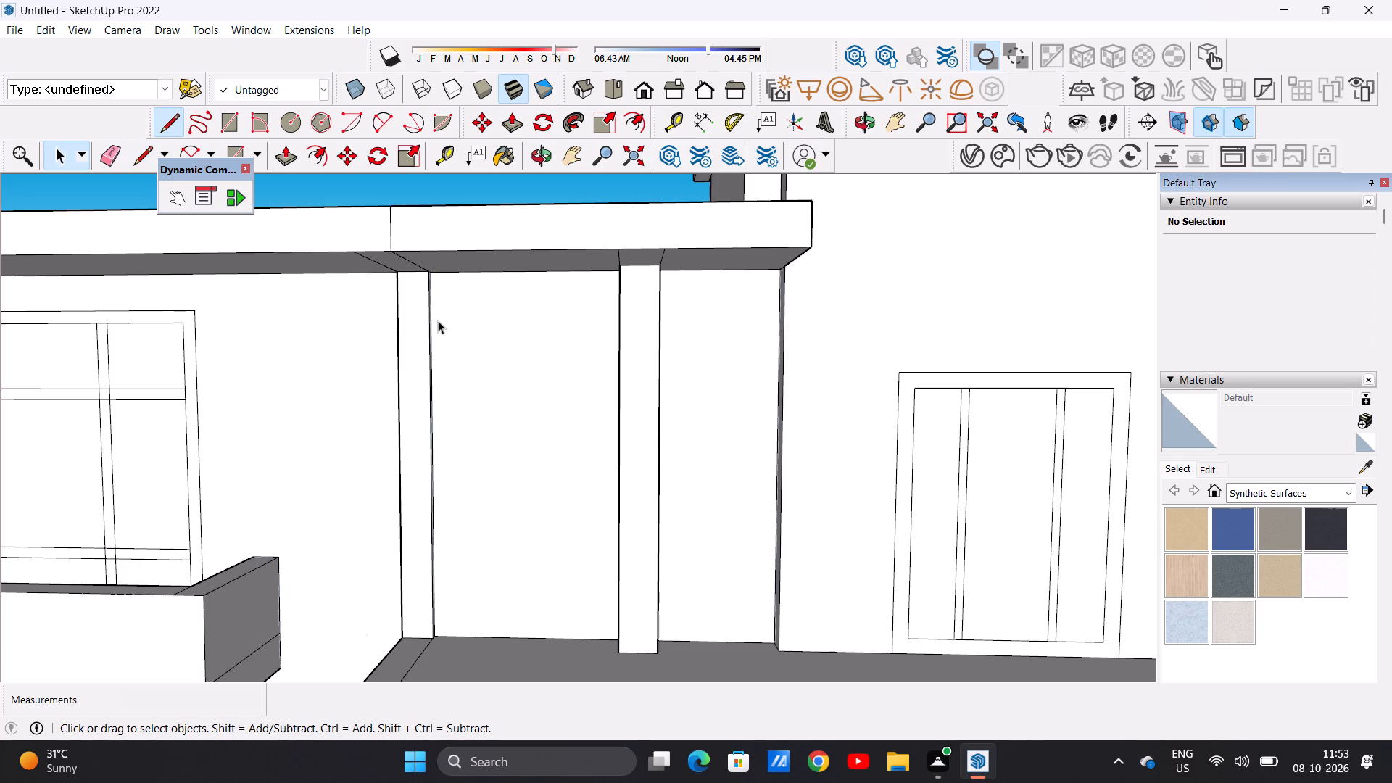
Examine the whole house front, including the upper terrace pillar, roof slab and boundary wall, from several distances and angles.
scroll(543, 463, "down", 9)
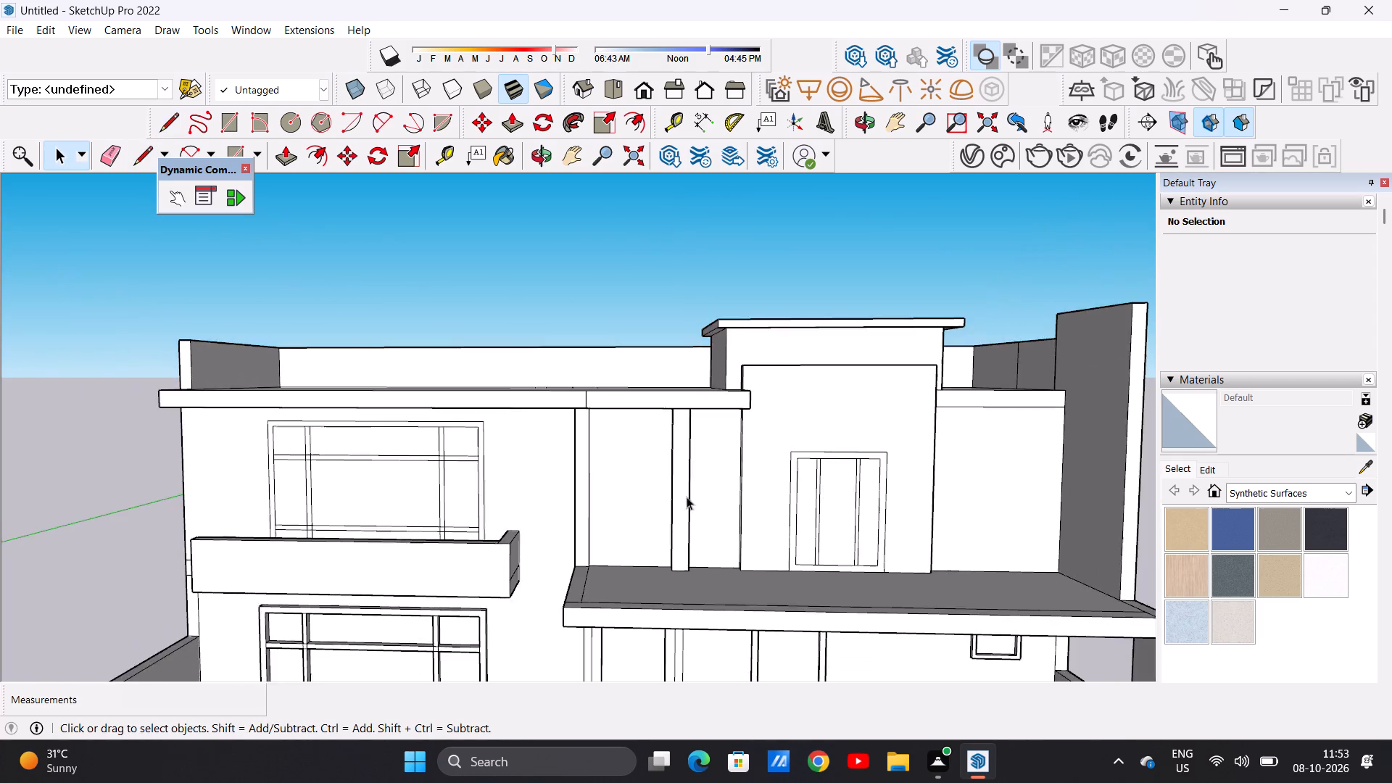
scroll(687, 497, "down", 5)
scroll(681, 487, "up", 1)
scroll(681, 487, "down", 8)
scroll(746, 594, "up", 4)
scroll(746, 593, "down", 1)
scroll(746, 591, "up", 1)
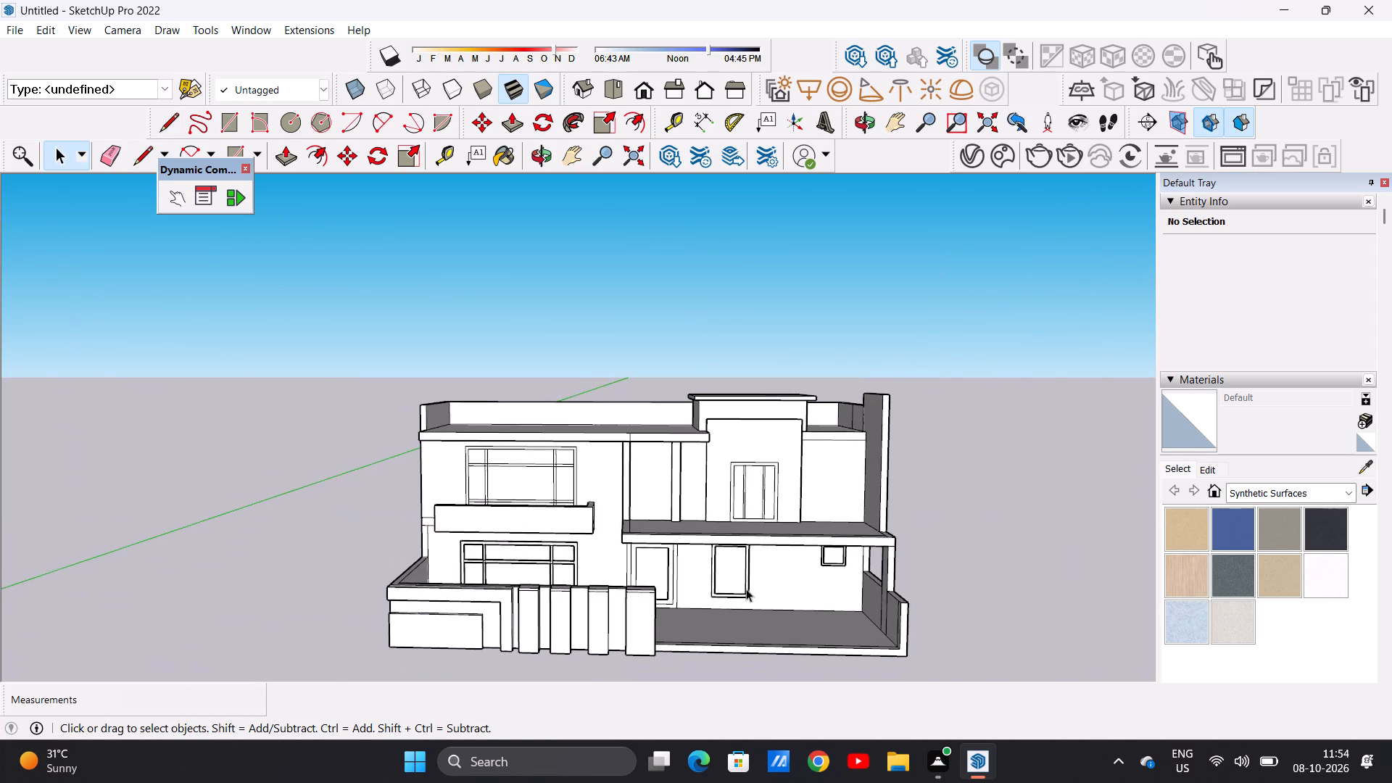
scroll(744, 584, "up", 3)
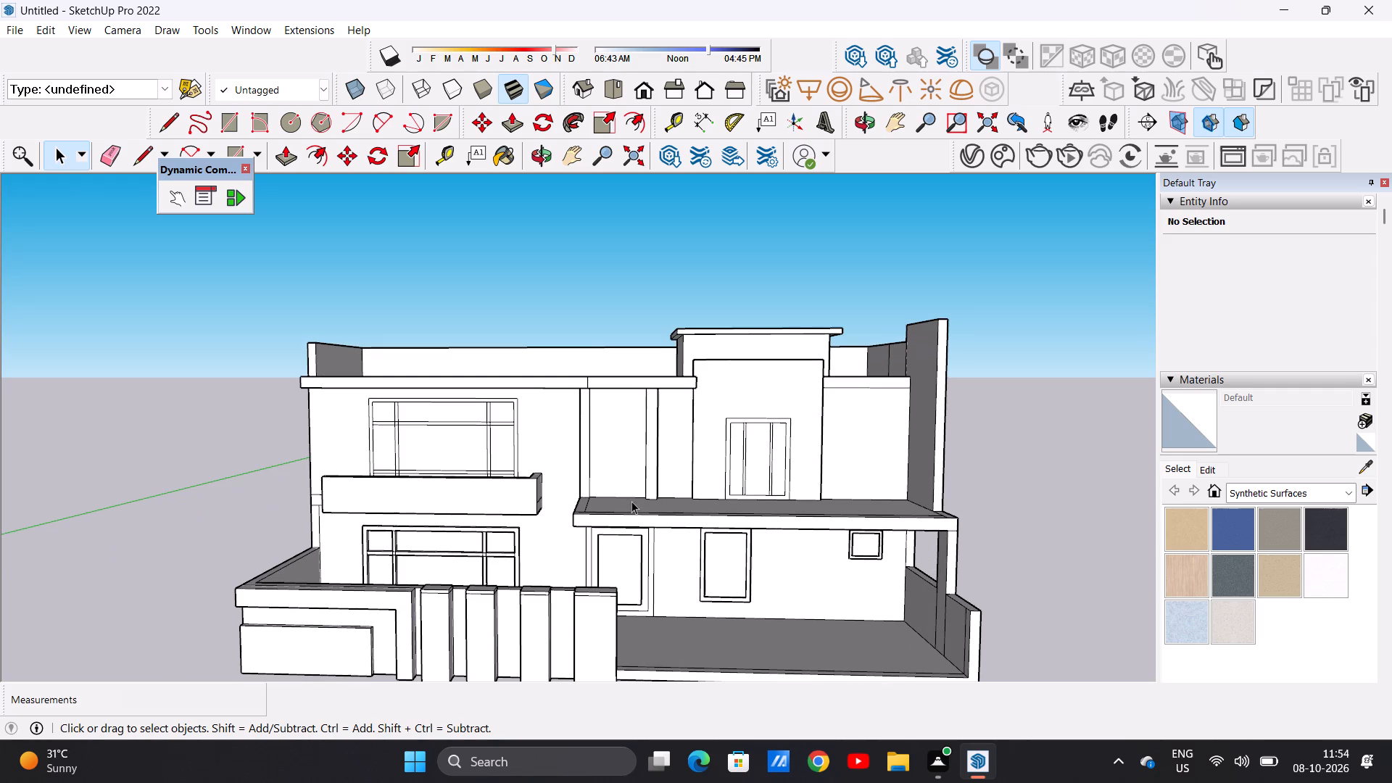
scroll(616, 466, "down", 3)
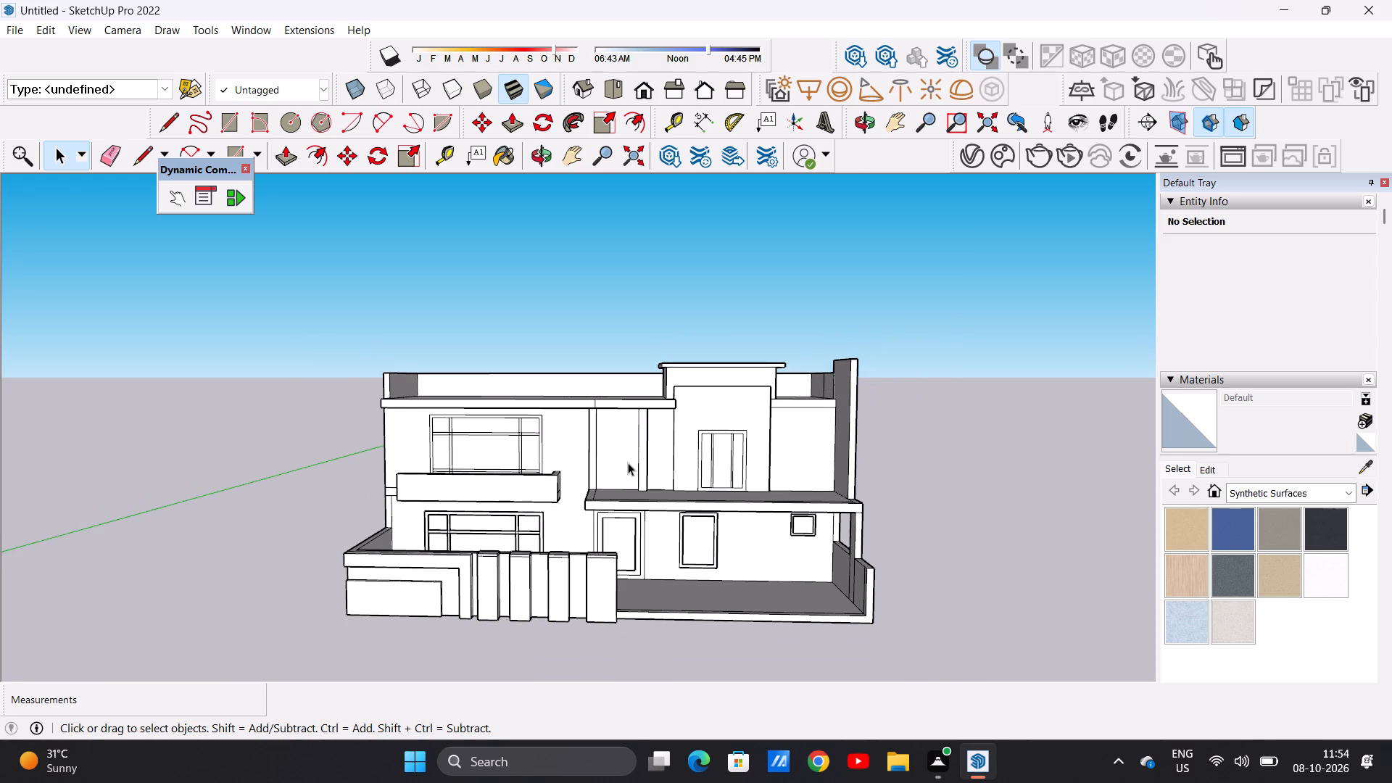
scroll(646, 548, "down", 1)
scroll(646, 548, "up", 5)
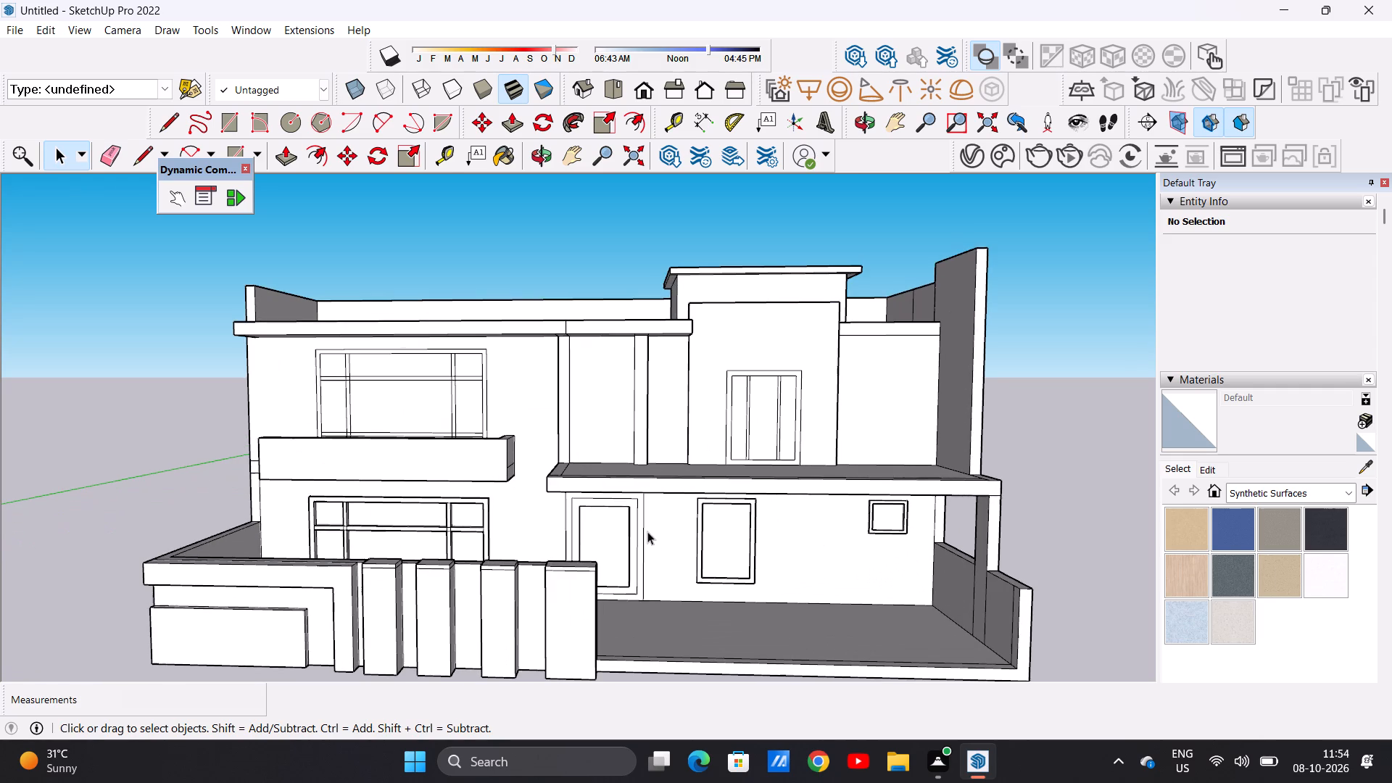
scroll(651, 529, "up", 1)
scroll(651, 529, "down", 1)
scroll(651, 529, "up", 1)
scroll(663, 513, "down", 1)
scroll(663, 513, "up", 1)
scroll(663, 513, "down", 9)
scroll(668, 555, "up", 3)
scroll(668, 555, "down", 1)
scroll(668, 544, "up", 2)
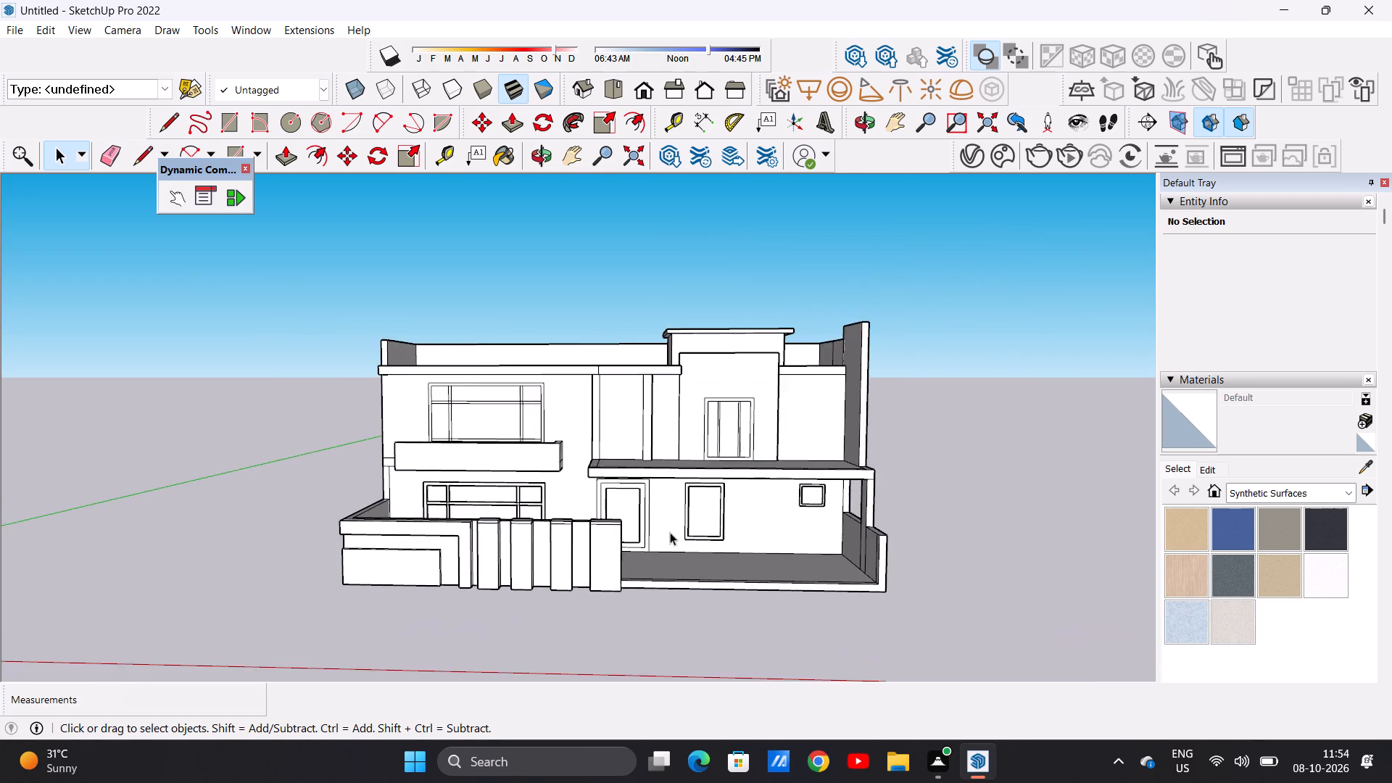
scroll(670, 532, "up", 2)
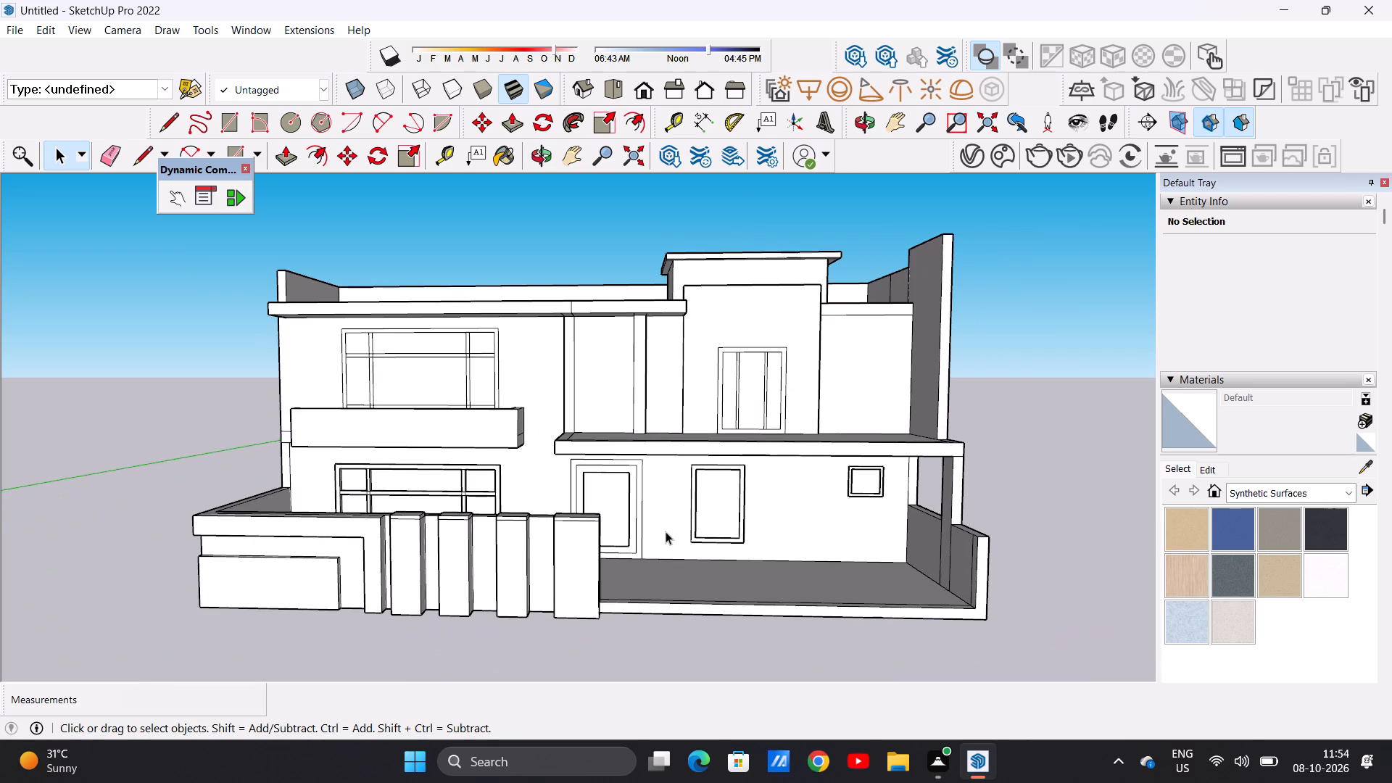
middle_click_drag(605, 533, 654, 534)
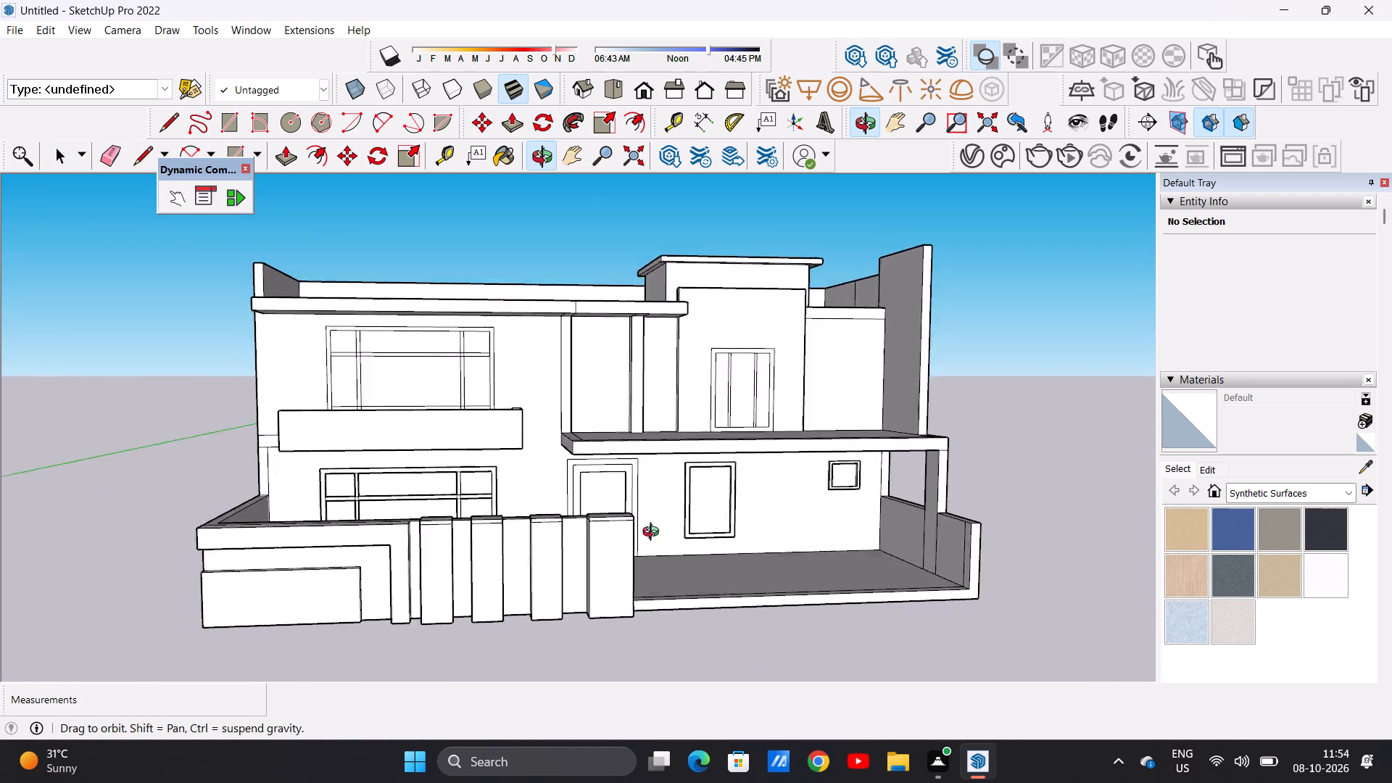
middle_click_drag(654, 534, 505, 573)
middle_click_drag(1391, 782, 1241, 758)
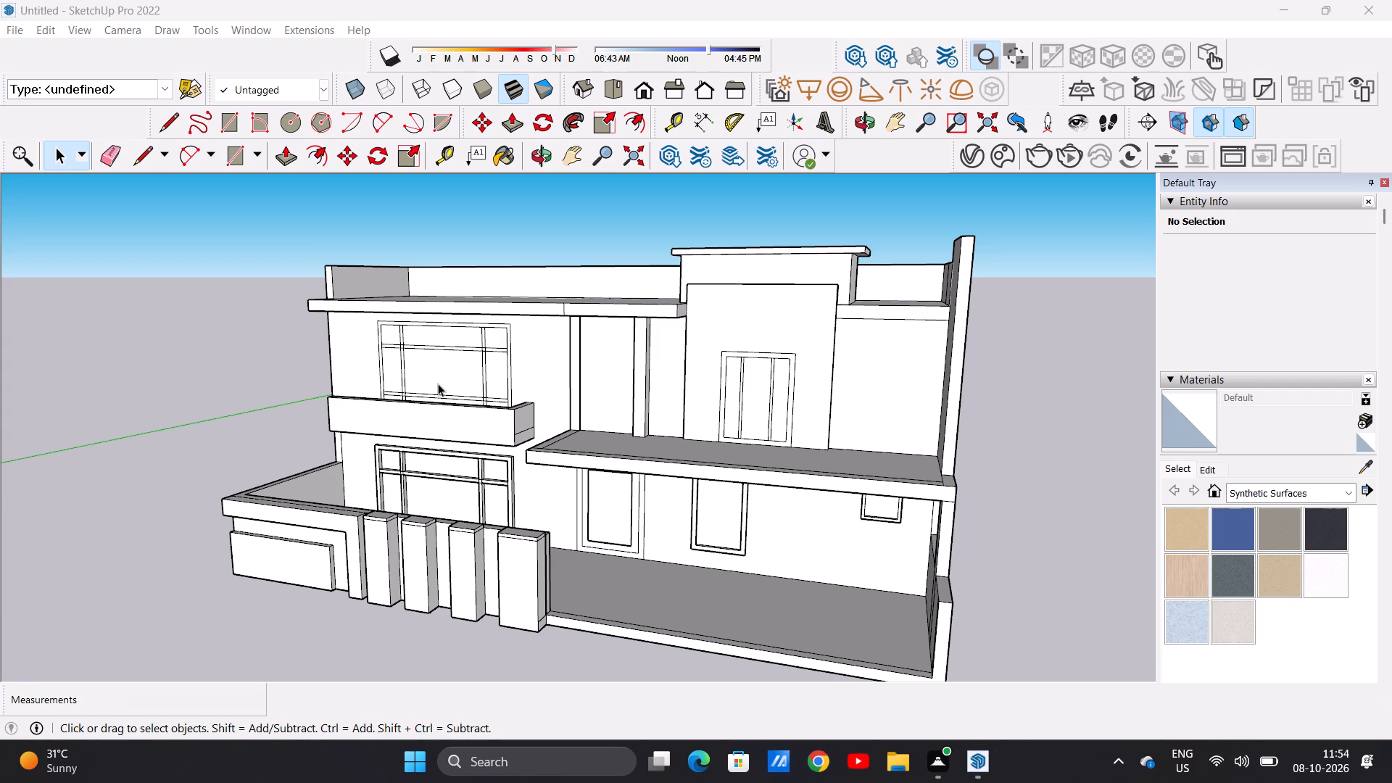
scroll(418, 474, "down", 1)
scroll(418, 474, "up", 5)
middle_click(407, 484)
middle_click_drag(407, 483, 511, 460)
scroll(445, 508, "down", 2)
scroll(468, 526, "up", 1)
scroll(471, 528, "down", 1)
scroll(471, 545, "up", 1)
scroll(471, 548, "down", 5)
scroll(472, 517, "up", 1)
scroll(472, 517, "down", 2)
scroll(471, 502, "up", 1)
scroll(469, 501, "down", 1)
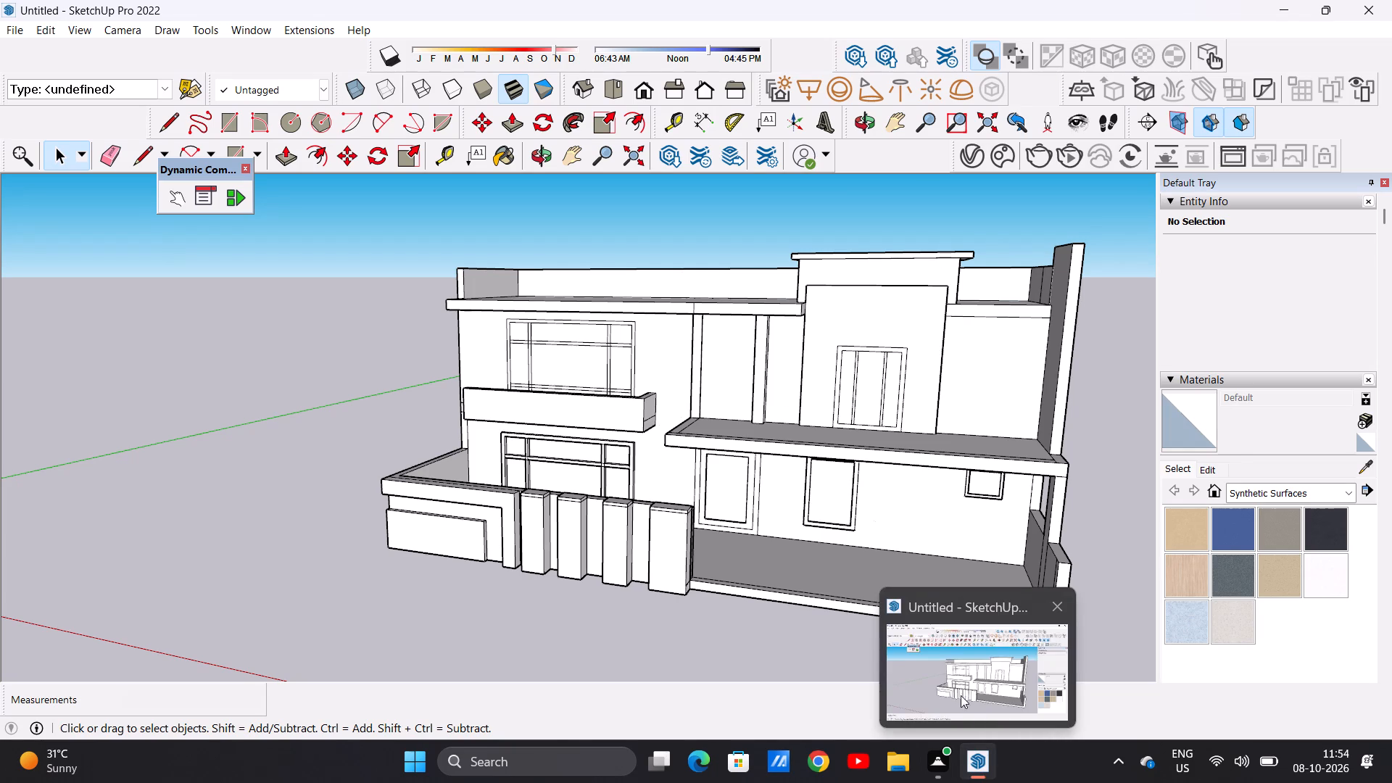
Return to the house model and examine its whole front facade, ending with a low, nearly frontal view.
left_click(960, 689)
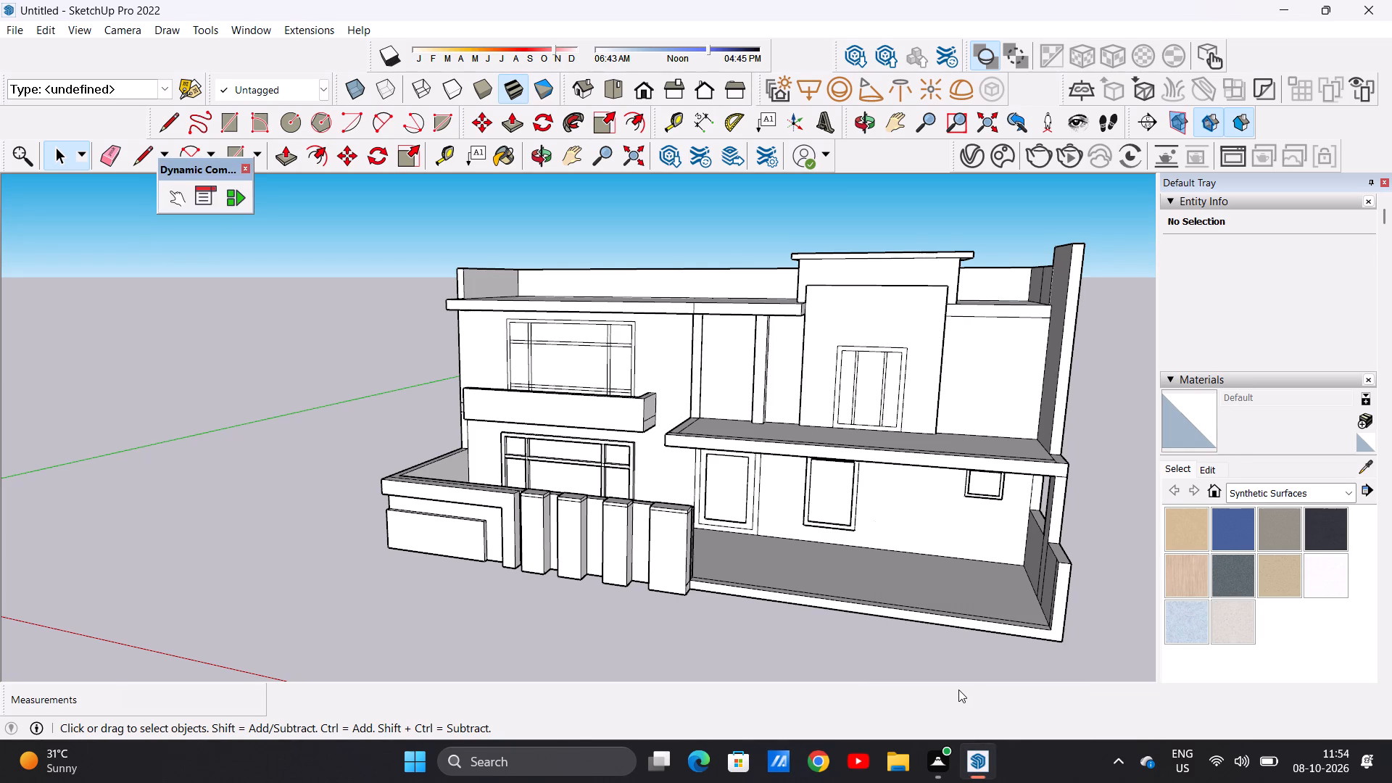
scroll(964, 523, "down", 8)
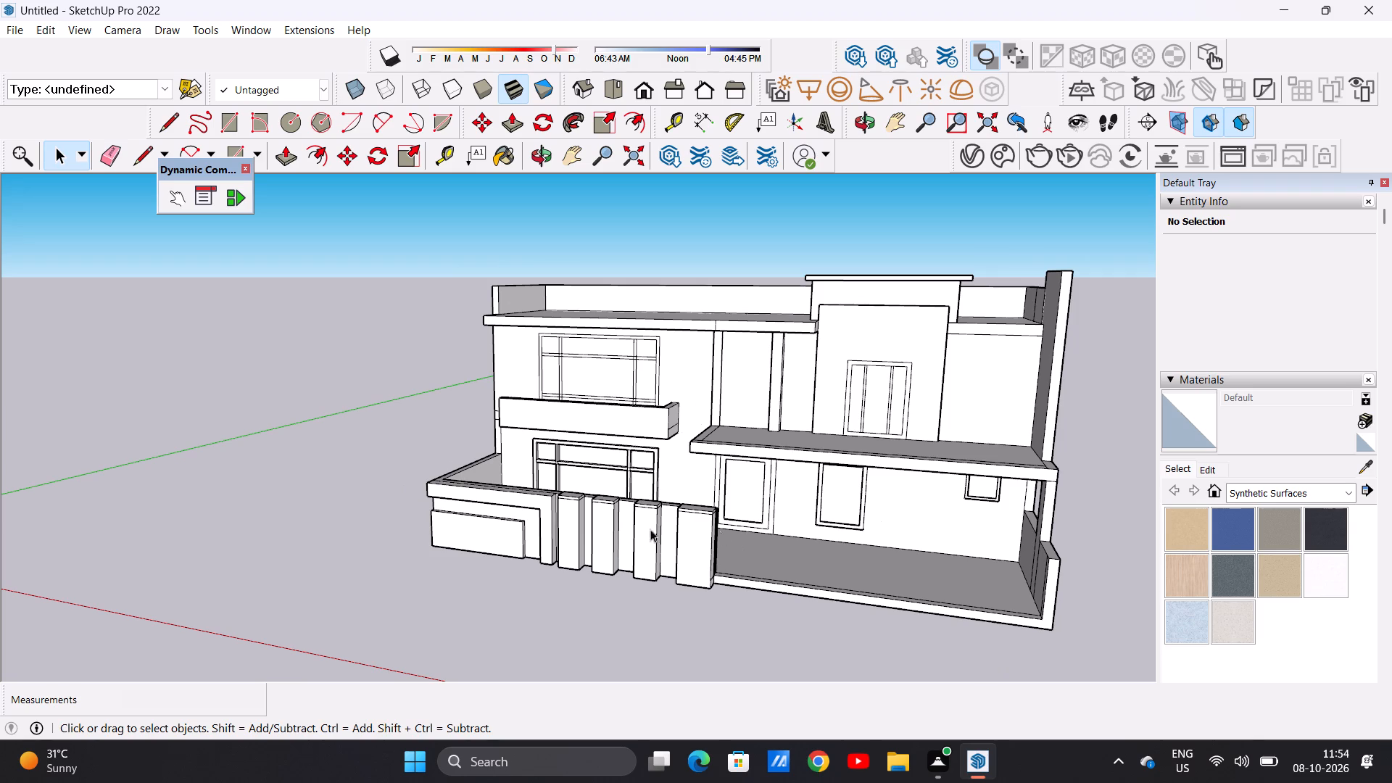
scroll(615, 529, "down", 5)
scroll(626, 531, "up", 1)
scroll(629, 531, "down", 1)
scroll(629, 526, "up", 7)
middle_click_drag(590, 526, 597, 536)
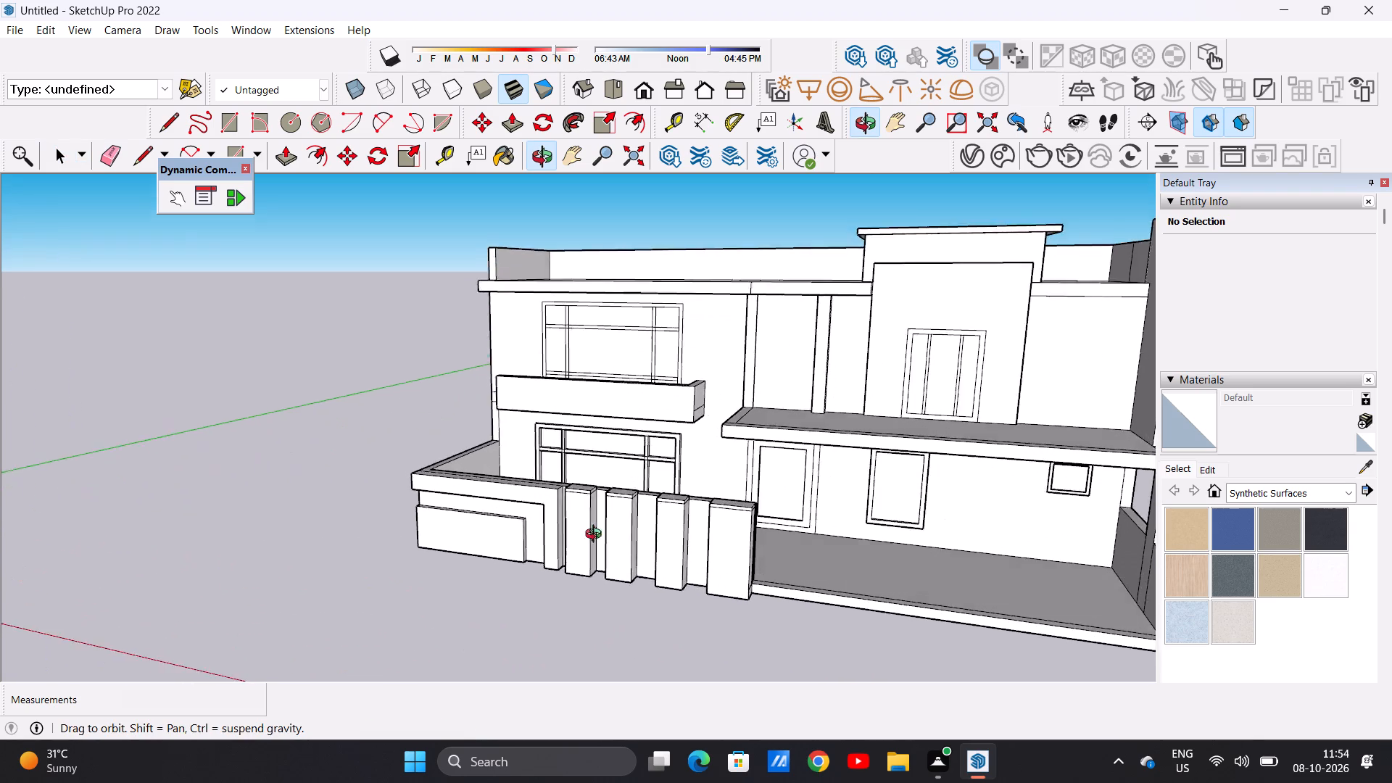
middle_click_drag(597, 536, 708, 447)
middle_click(708, 447)
middle_click(708, 447)
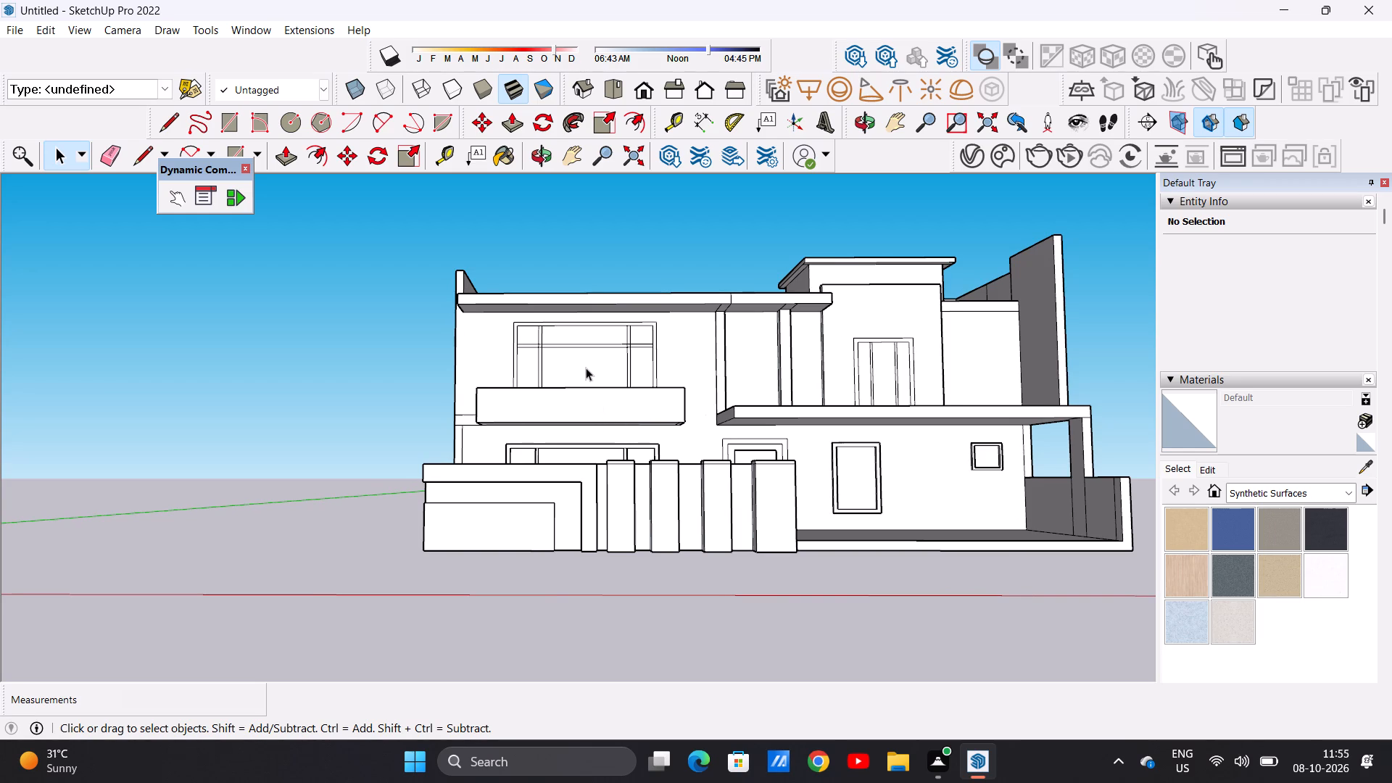
key("3")
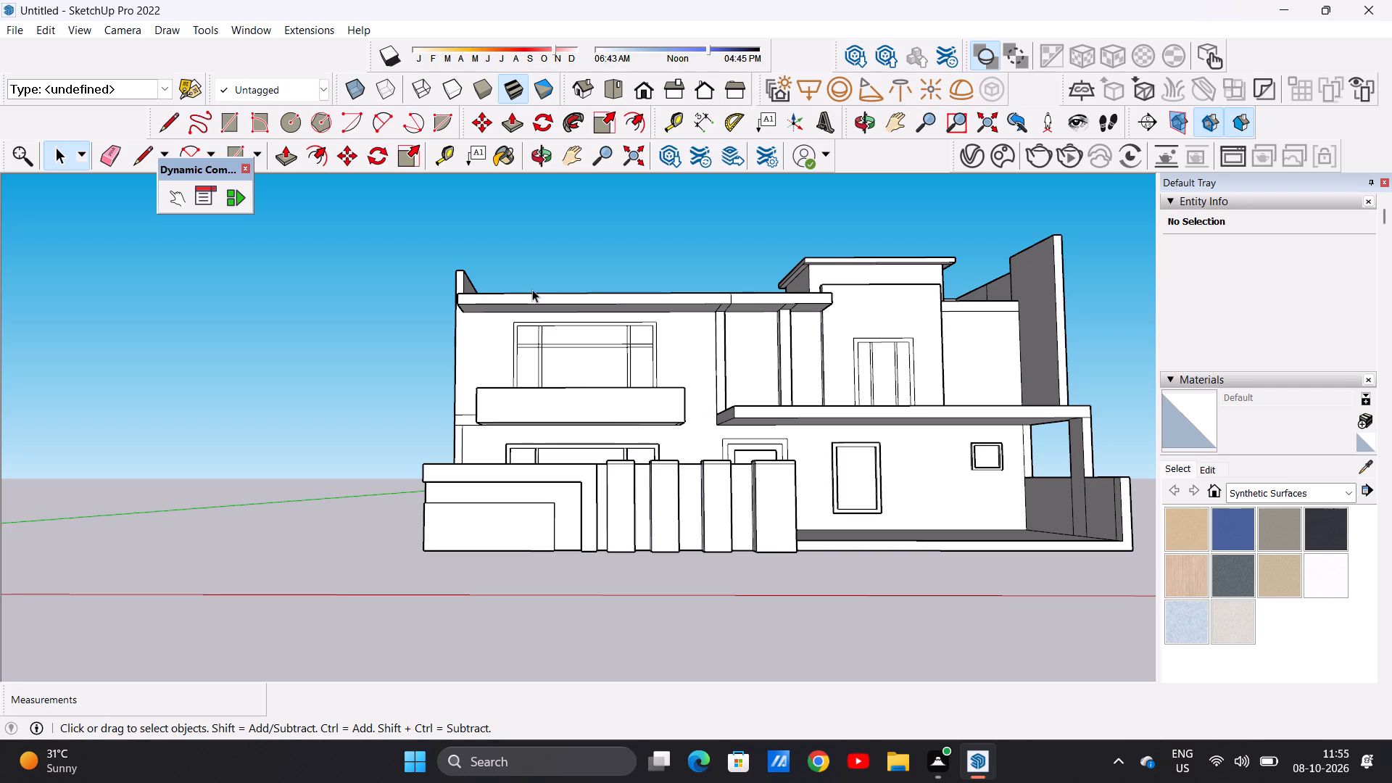
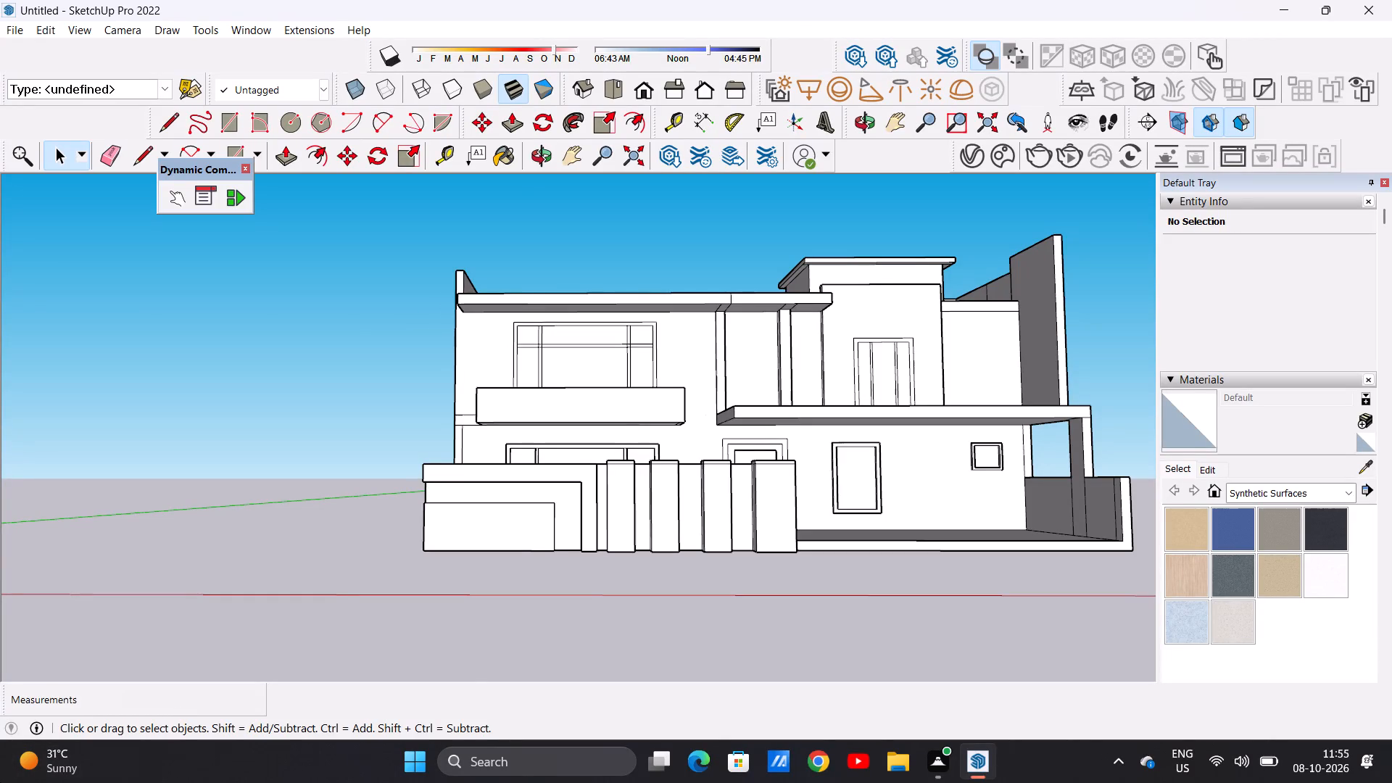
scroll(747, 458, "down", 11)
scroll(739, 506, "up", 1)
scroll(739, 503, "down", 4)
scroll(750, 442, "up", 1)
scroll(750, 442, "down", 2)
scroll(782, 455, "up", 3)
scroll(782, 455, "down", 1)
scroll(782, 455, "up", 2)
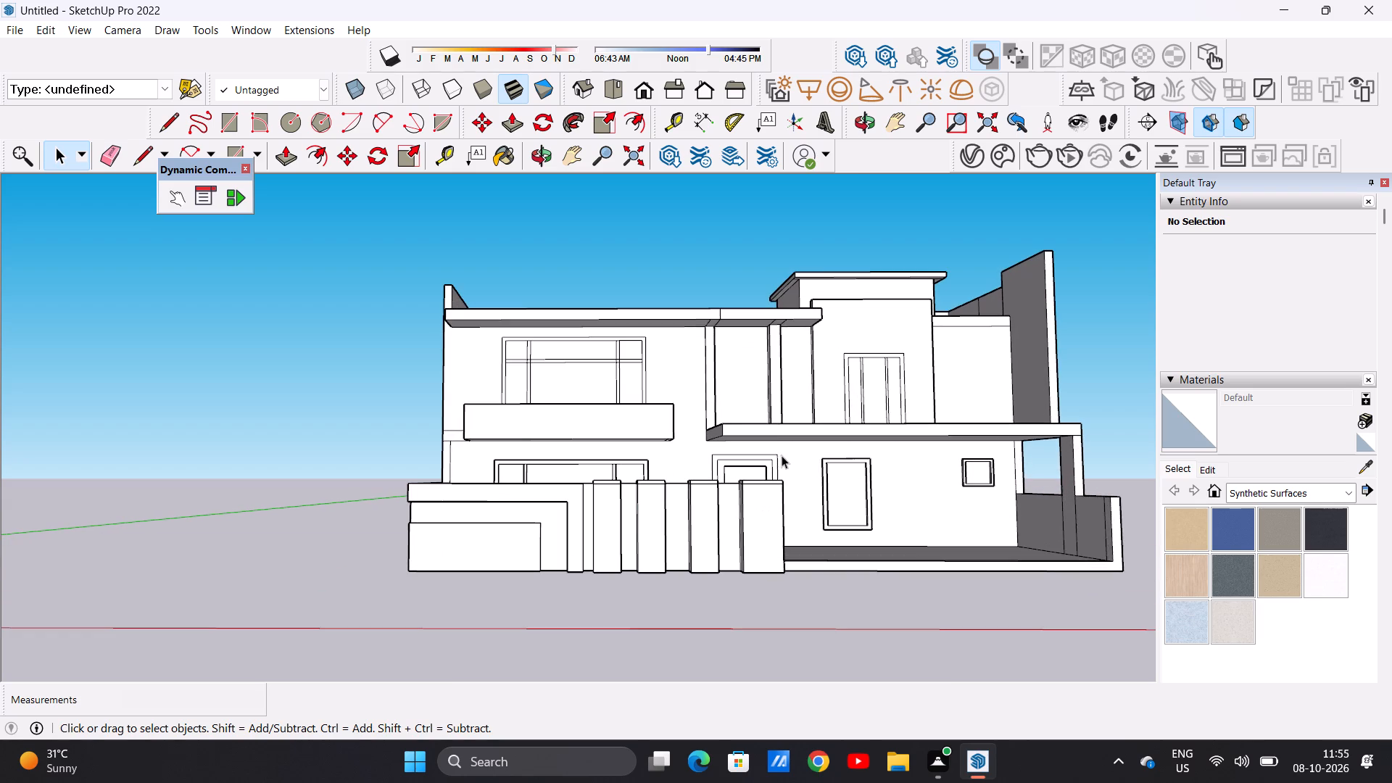
Examine the unpainted two-storey house model's exterior from the front, both sides and above.
middle_click(645, 388)
middle_click_drag(645, 388, 812, 484)
middle_click(812, 484)
scroll(339, 436, "down", 2)
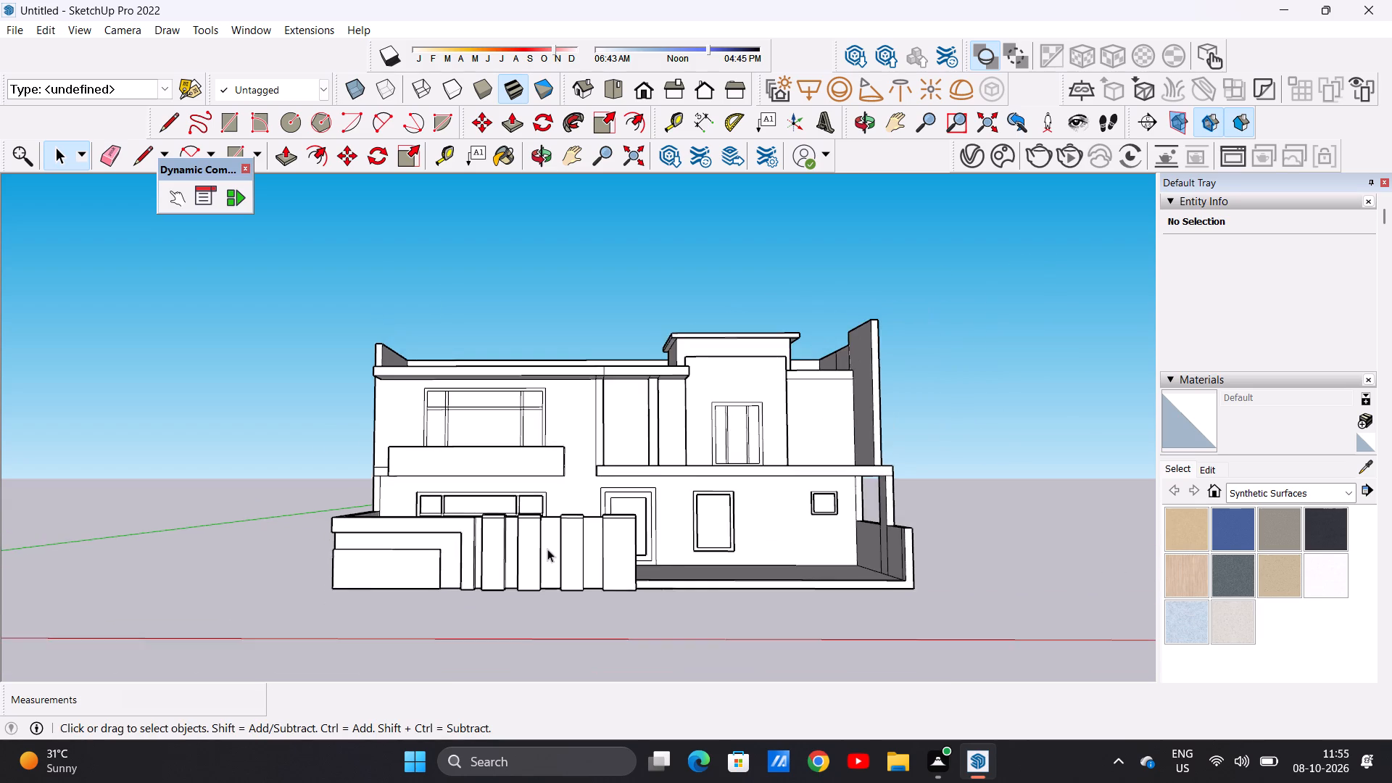
scroll(547, 545, "down", 7)
scroll(625, 511, "up", 9)
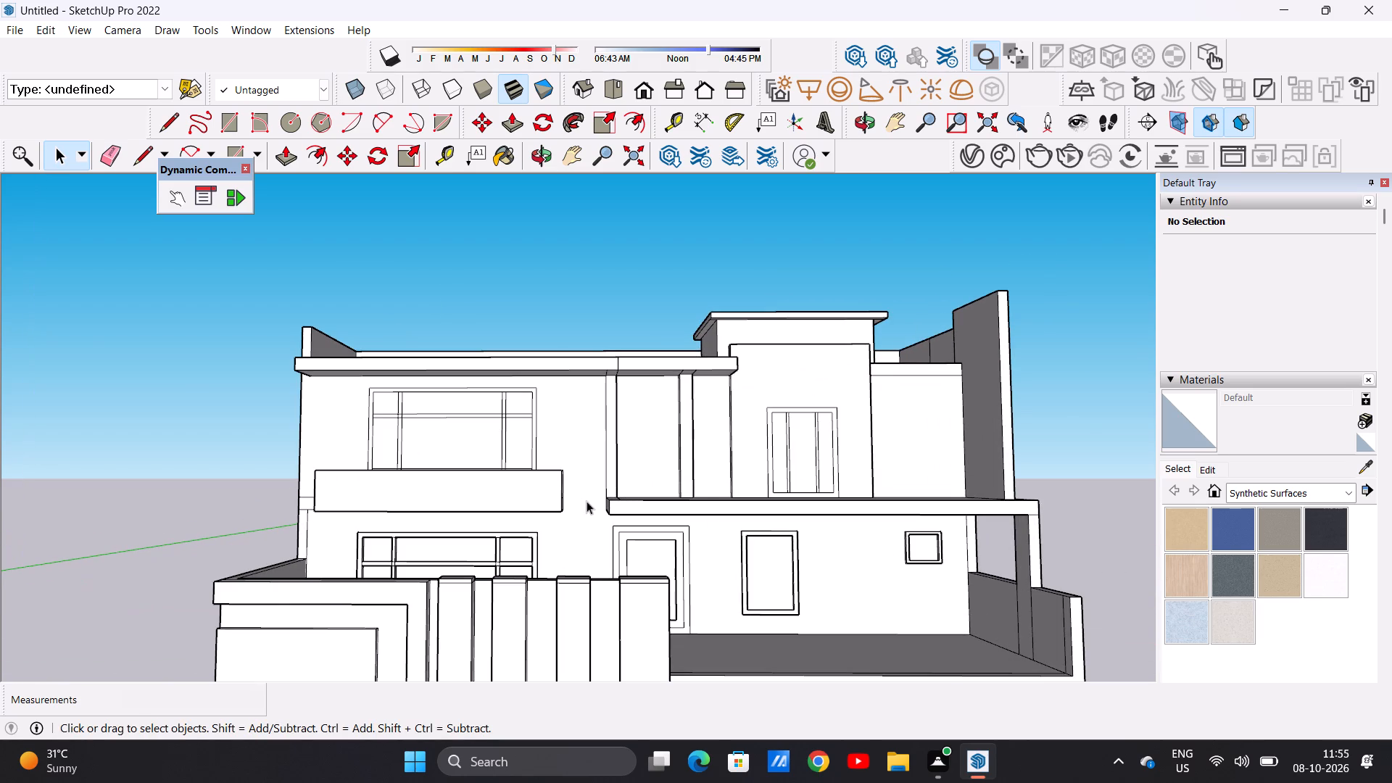
scroll(761, 392, "down", 6)
middle_click_drag(561, 417, 753, 459)
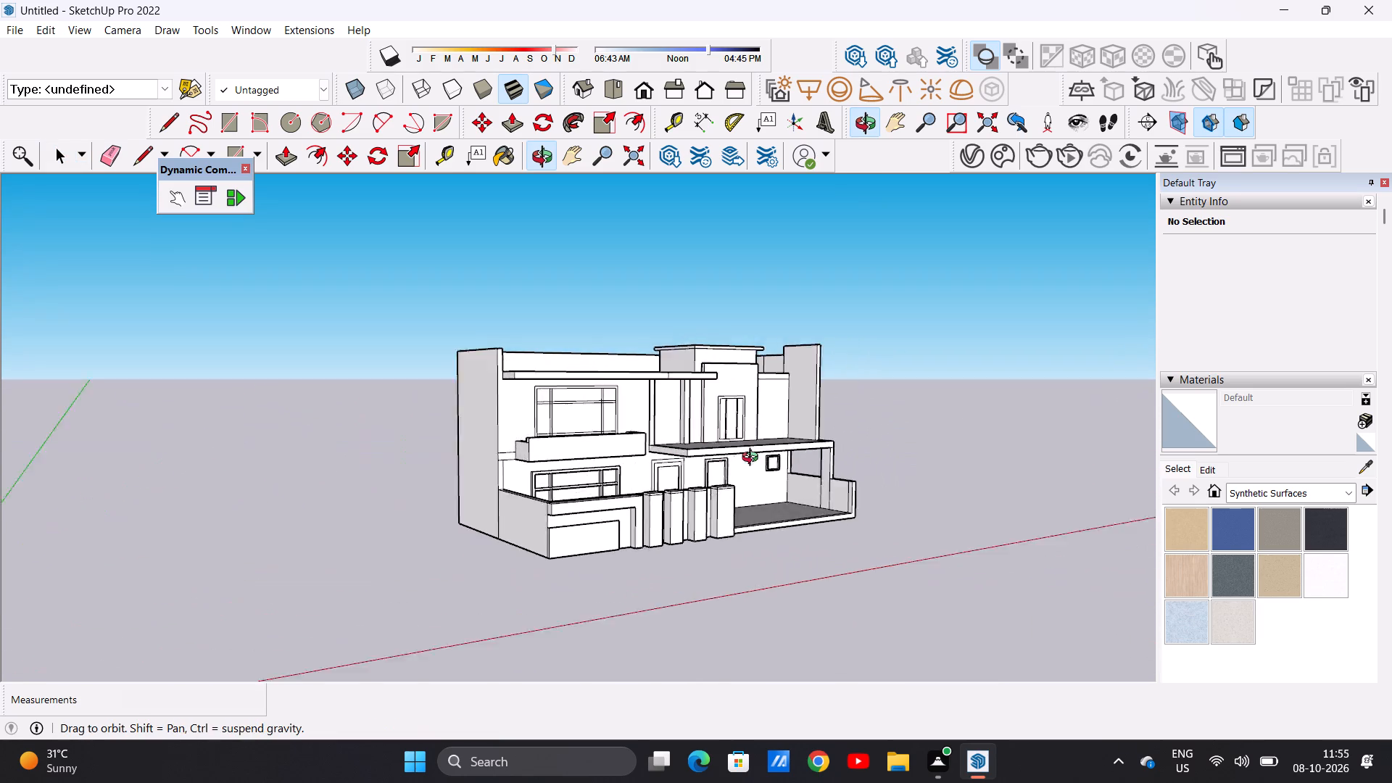
middle_click_drag(753, 459, 617, 496)
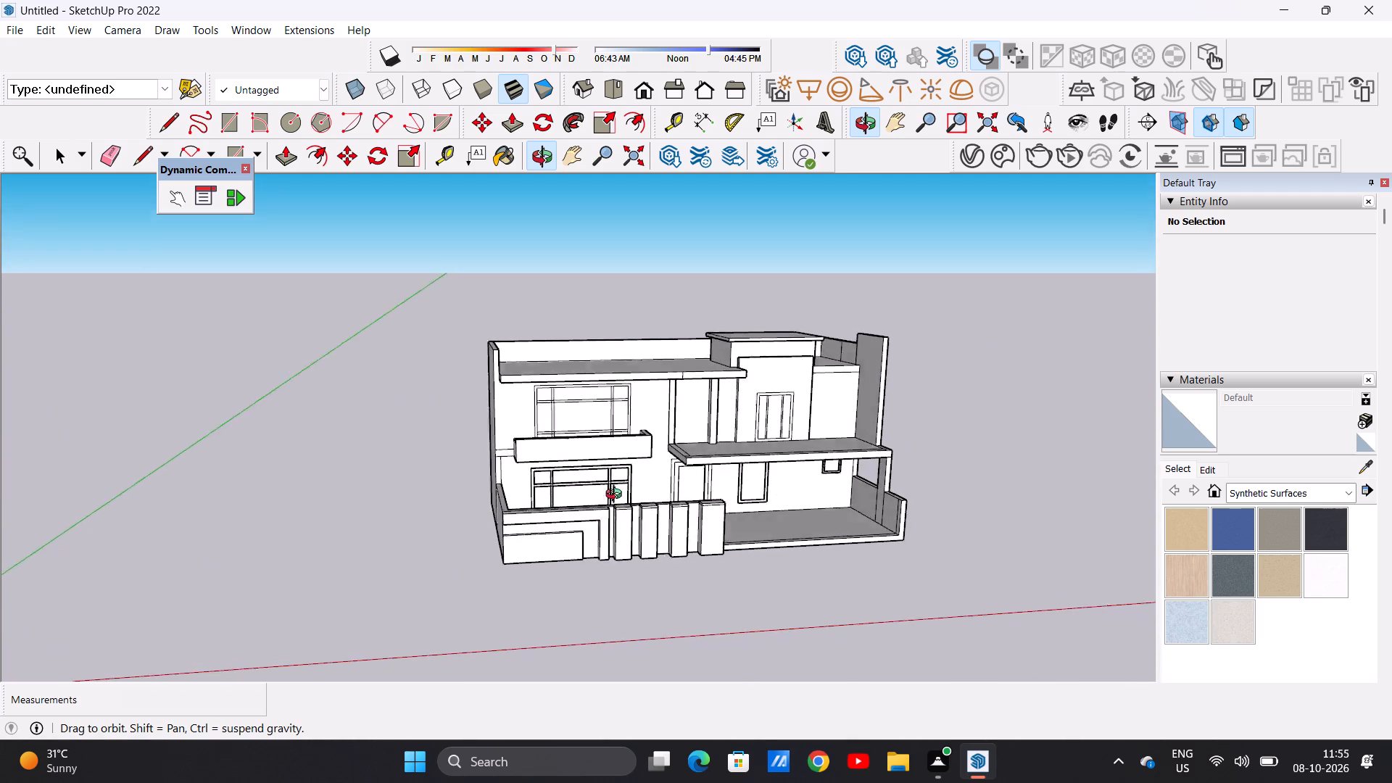
middle_click_drag(617, 496, 588, 443)
middle_click_drag(586, 444, 596, 460)
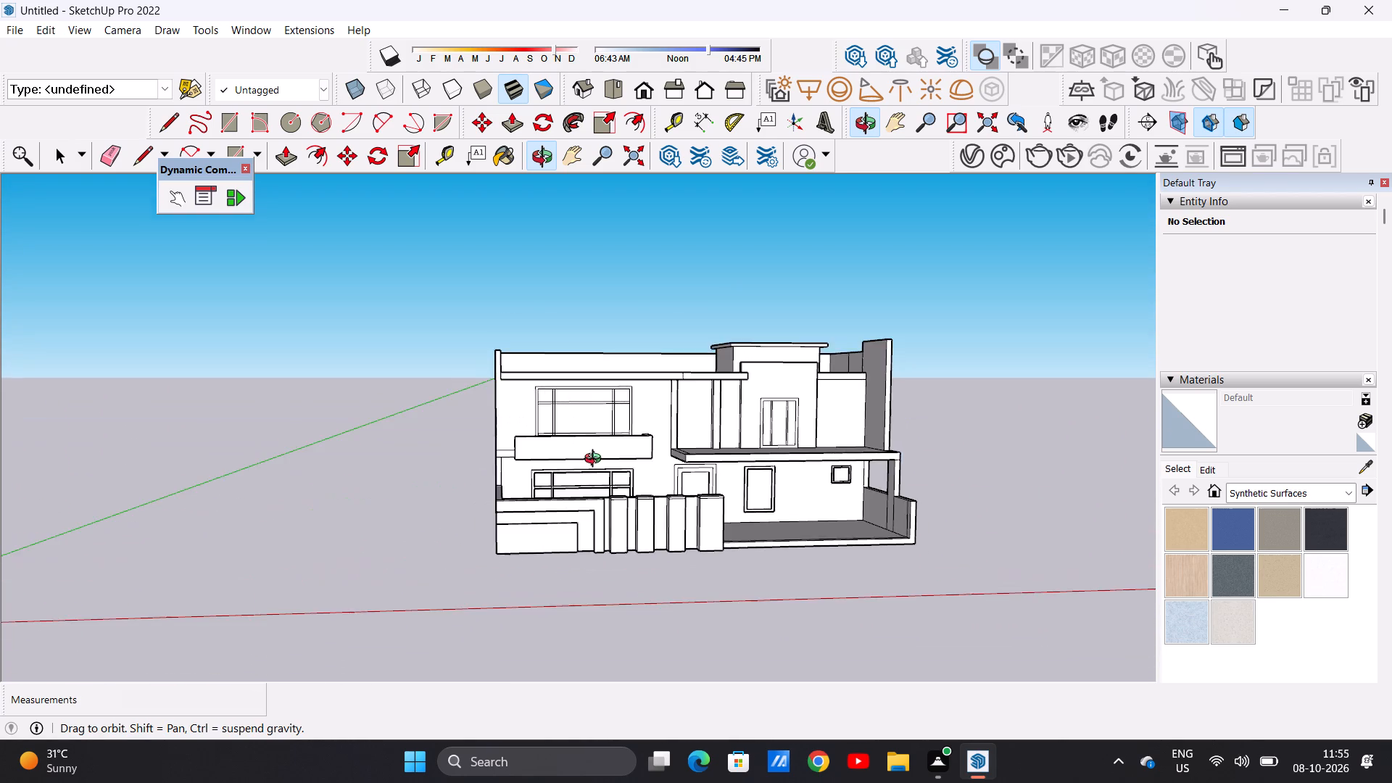
middle_click_drag(596, 460, 571, 597)
scroll(622, 425, "up", 8)
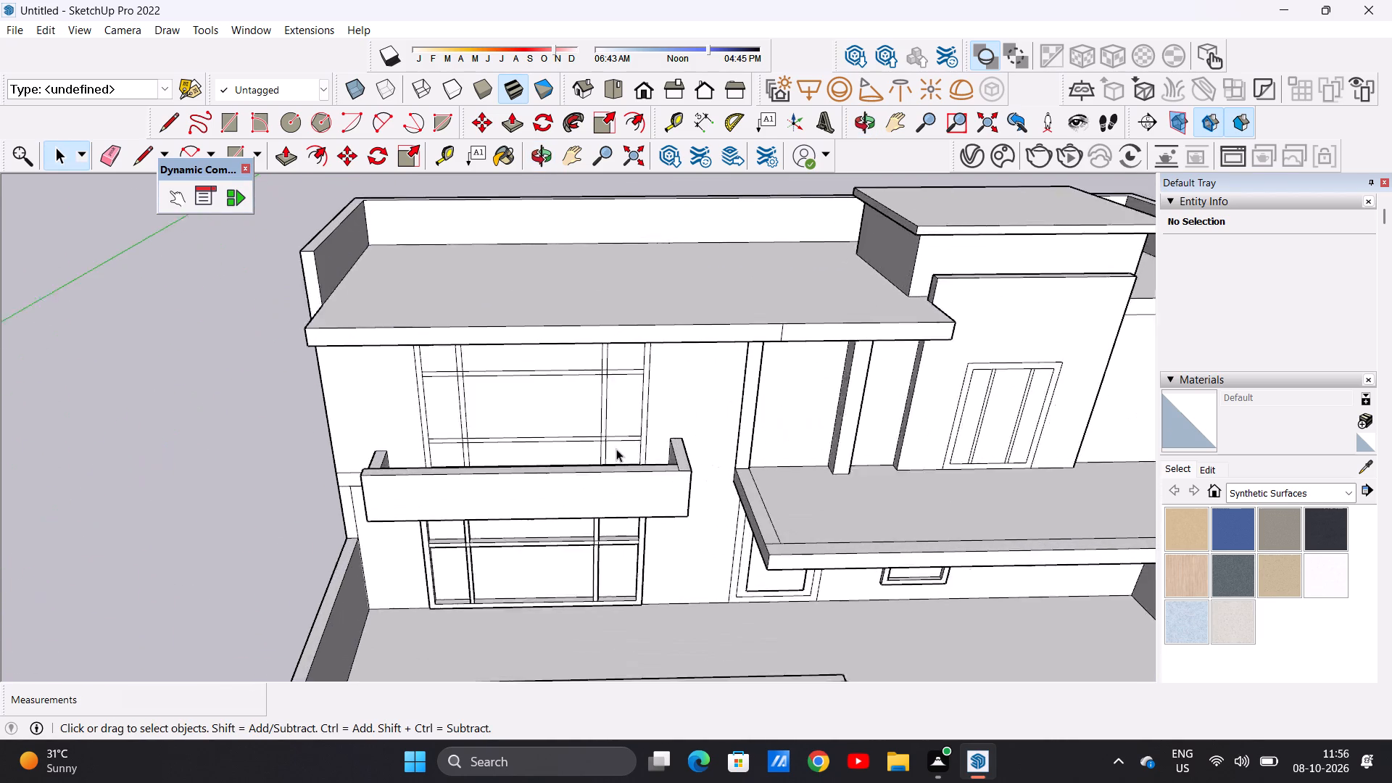
scroll(616, 449, "up", 2)
scroll(616, 449, "down", 9)
scroll(861, 551, "down", 1)
middle_click_drag(889, 560, 776, 507)
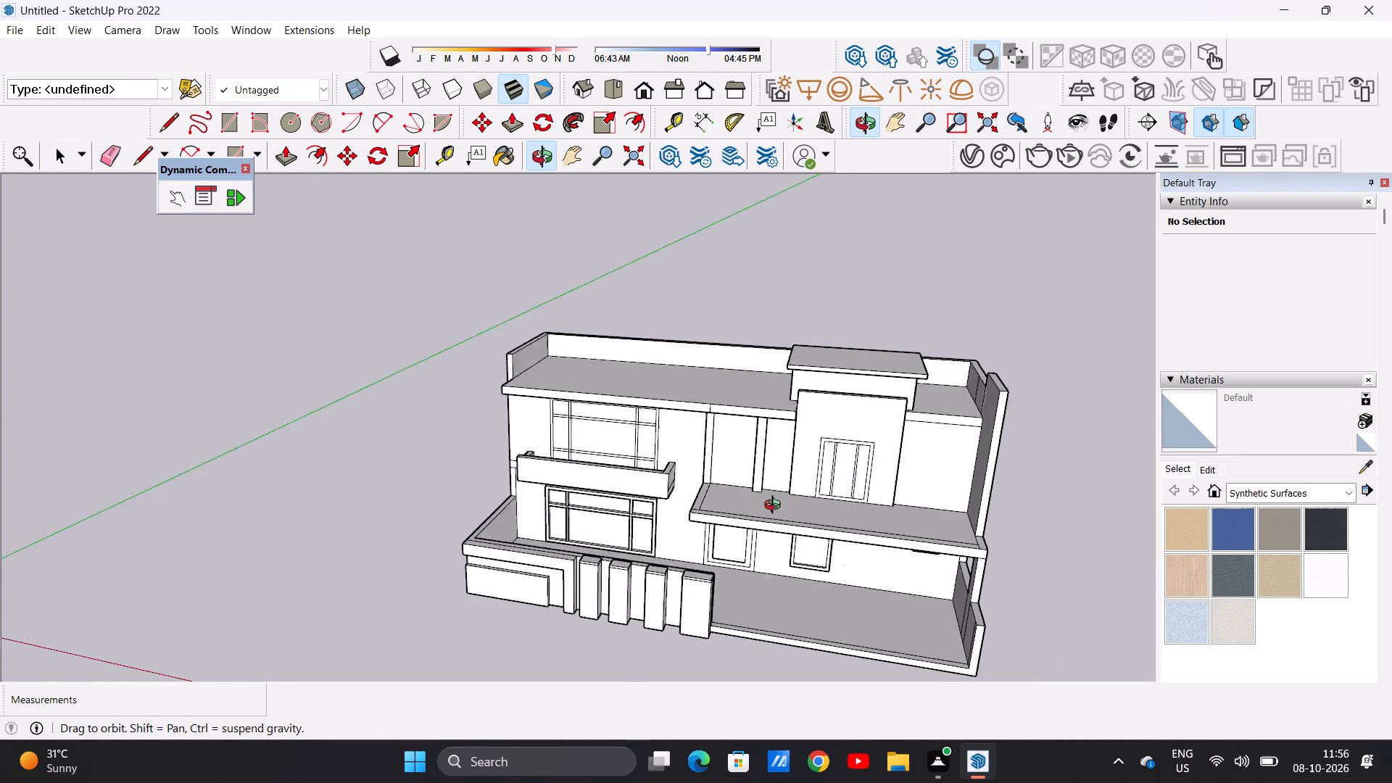
middle_click_drag(776, 507, 964, 544)
middle_click_drag(480, 534, 576, 509)
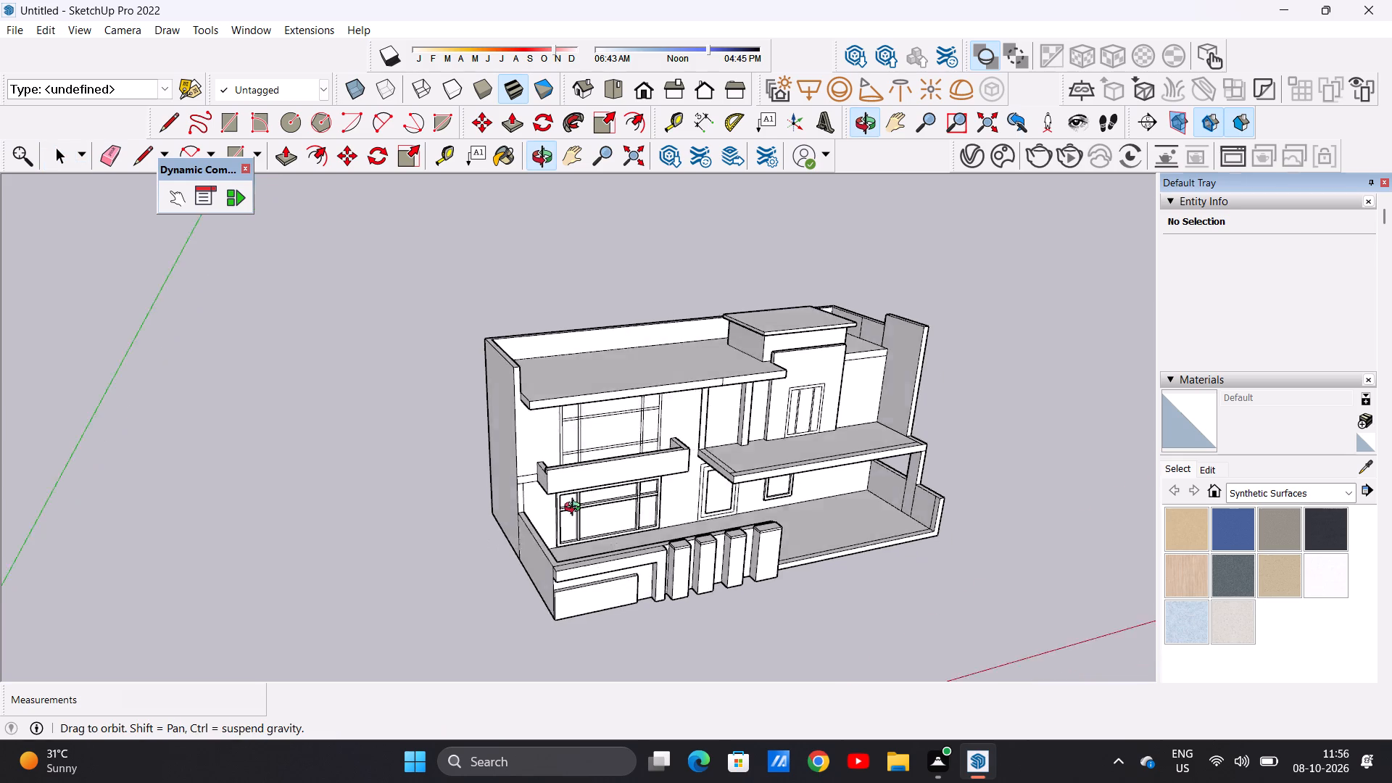
middle_click_drag(576, 509, 397, 462)
middle_click_drag(770, 523, 642, 494)
middle_click(636, 492)
middle_click_drag(626, 492, 581, 487)
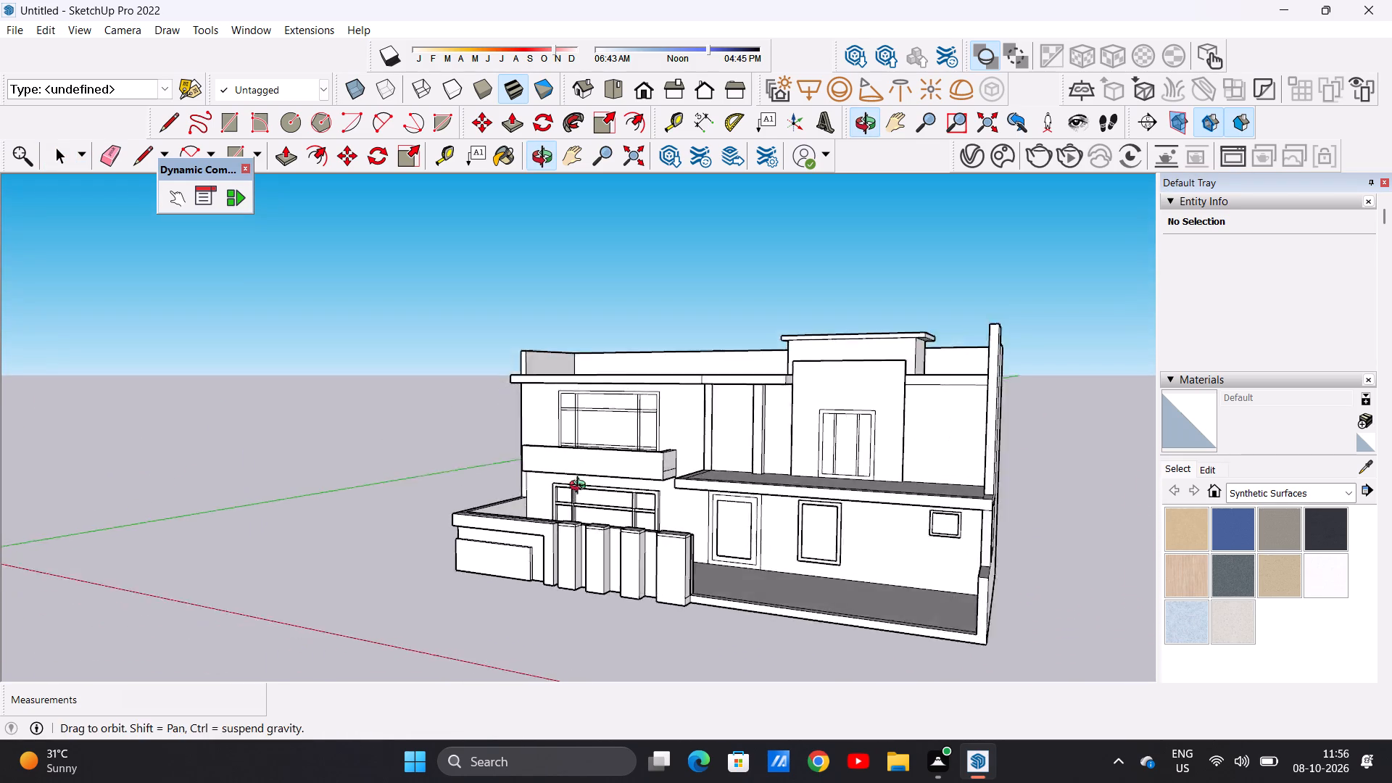
middle_click_drag(581, 487, 489, 495)
scroll(525, 513, "up", 1)
scroll(628, 536, "down", 1)
scroll(628, 536, "up", 1)
scroll(628, 536, "down", 2)
scroll(628, 537, "up", 1)
scroll(628, 537, "down", 10)
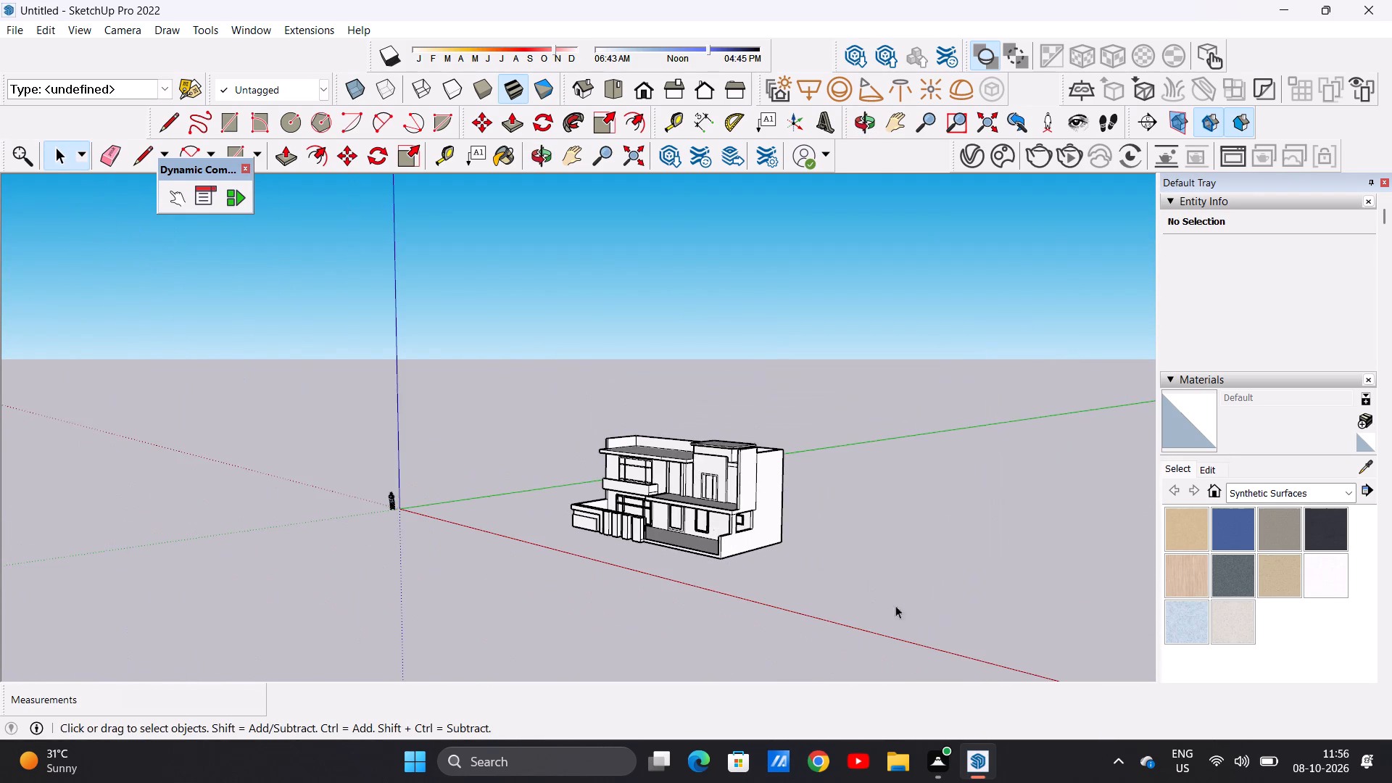
scroll(552, 460, "up", 6)
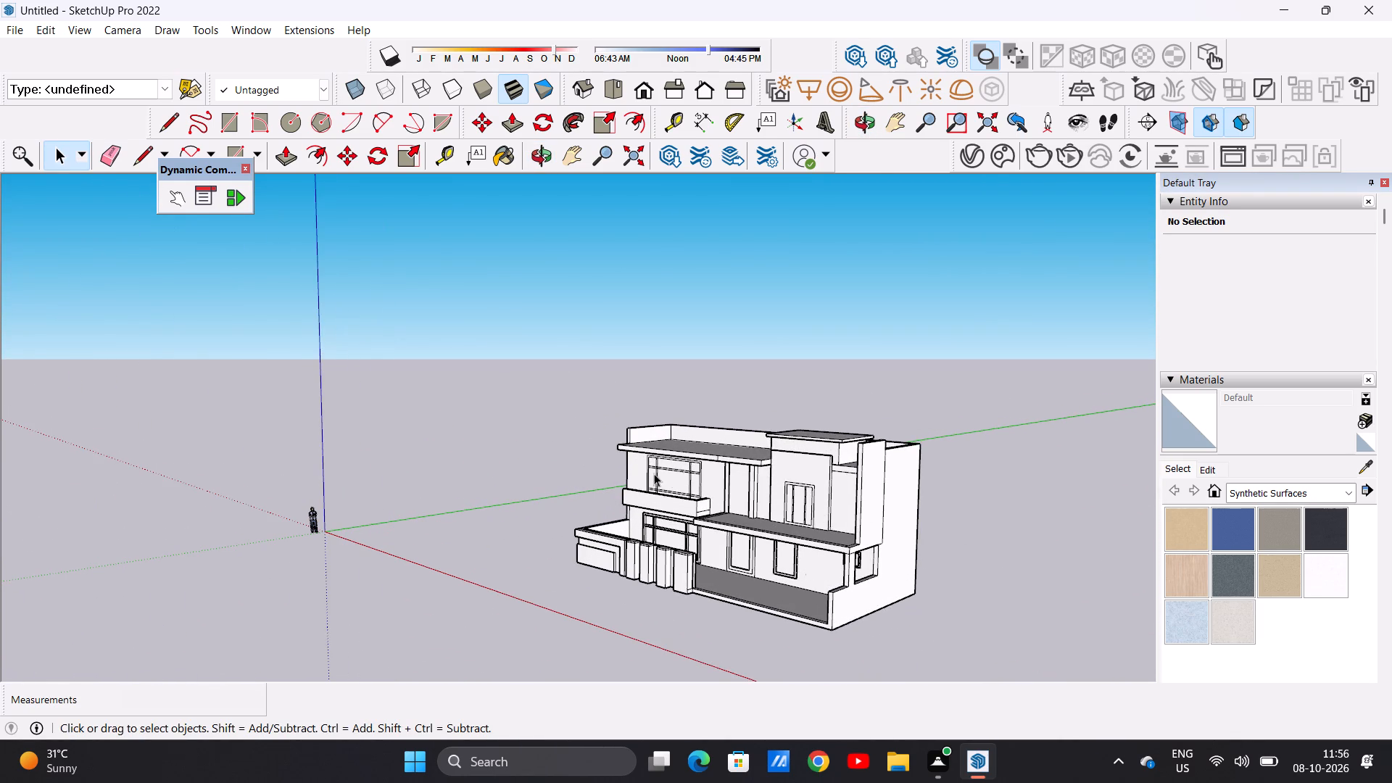
middle_click_drag(877, 535, 618, 535)
middle_click(618, 535)
middle_click_drag(605, 494, 608, 501)
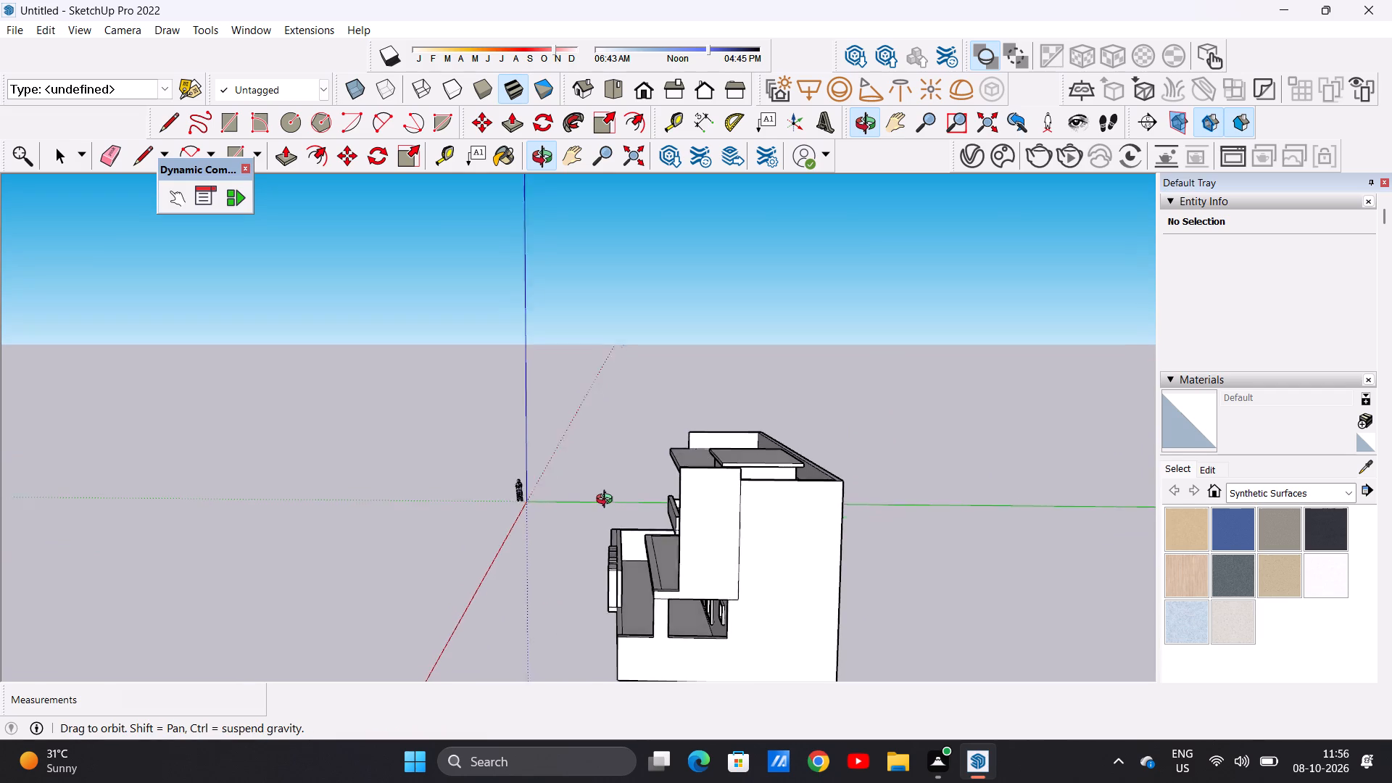
middle_click_drag(608, 501, 911, 500)
middle_click_drag(467, 473, 692, 501)
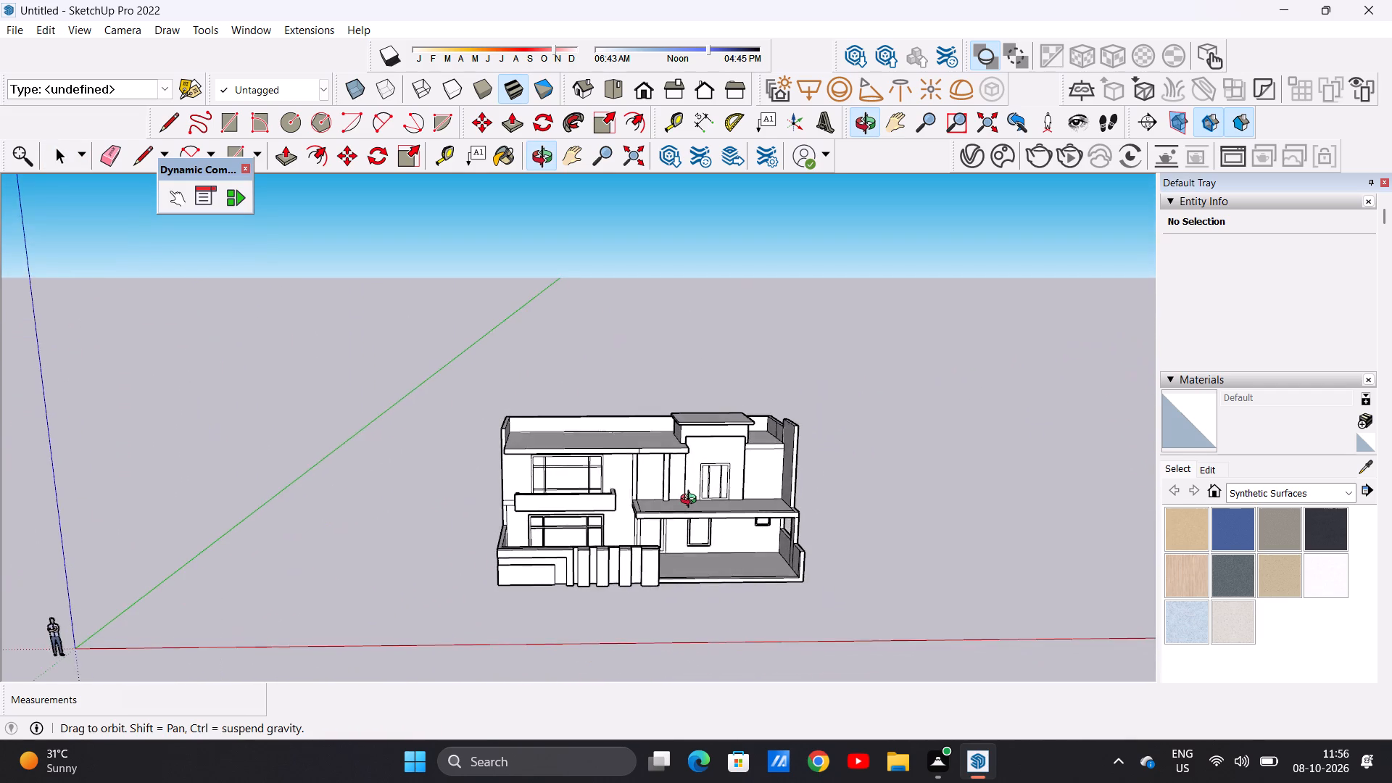
middle_click_drag(692, 501, 684, 463)
Inspect the upper-floor facade around the raised tower block and its three-panel window up close.
scroll(689, 484, "up", 5)
scroll(780, 491, "up", 4)
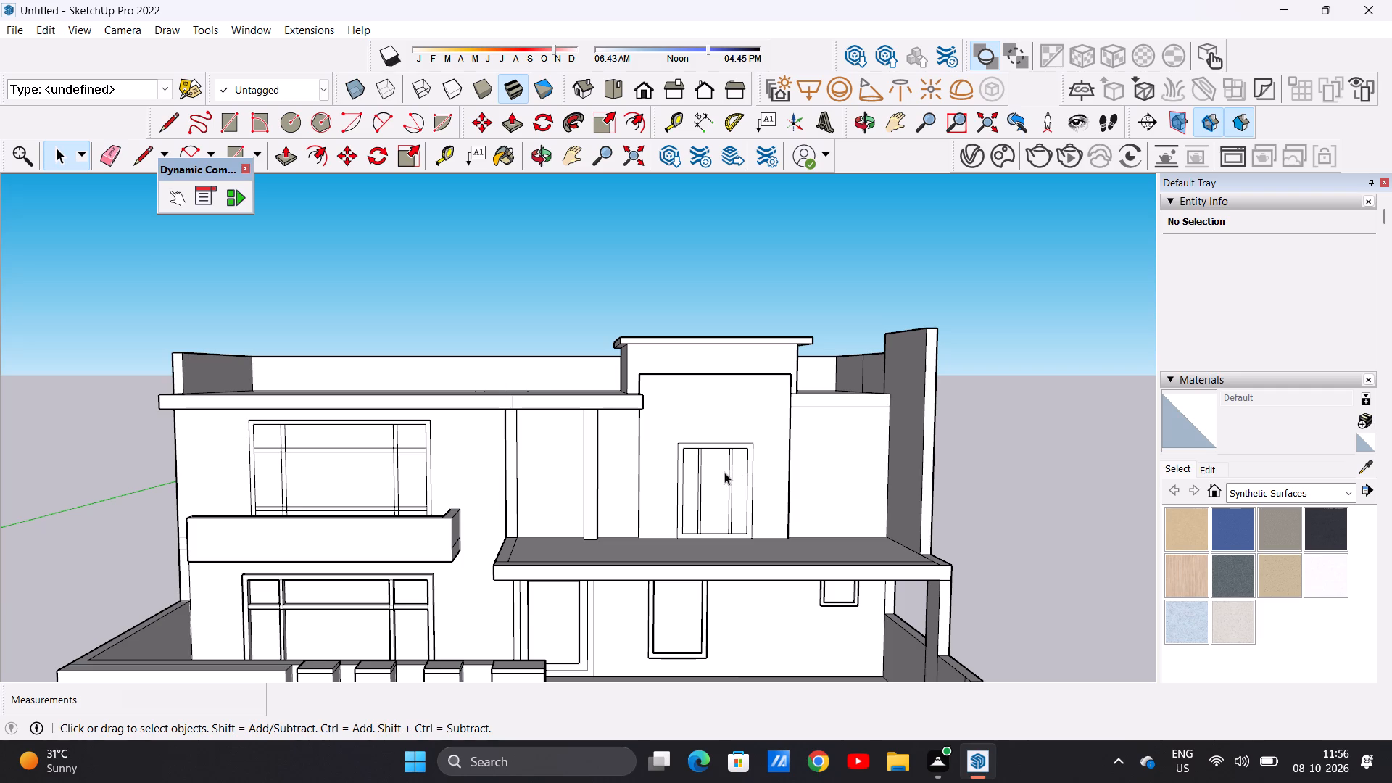
scroll(727, 472, "down", 2)
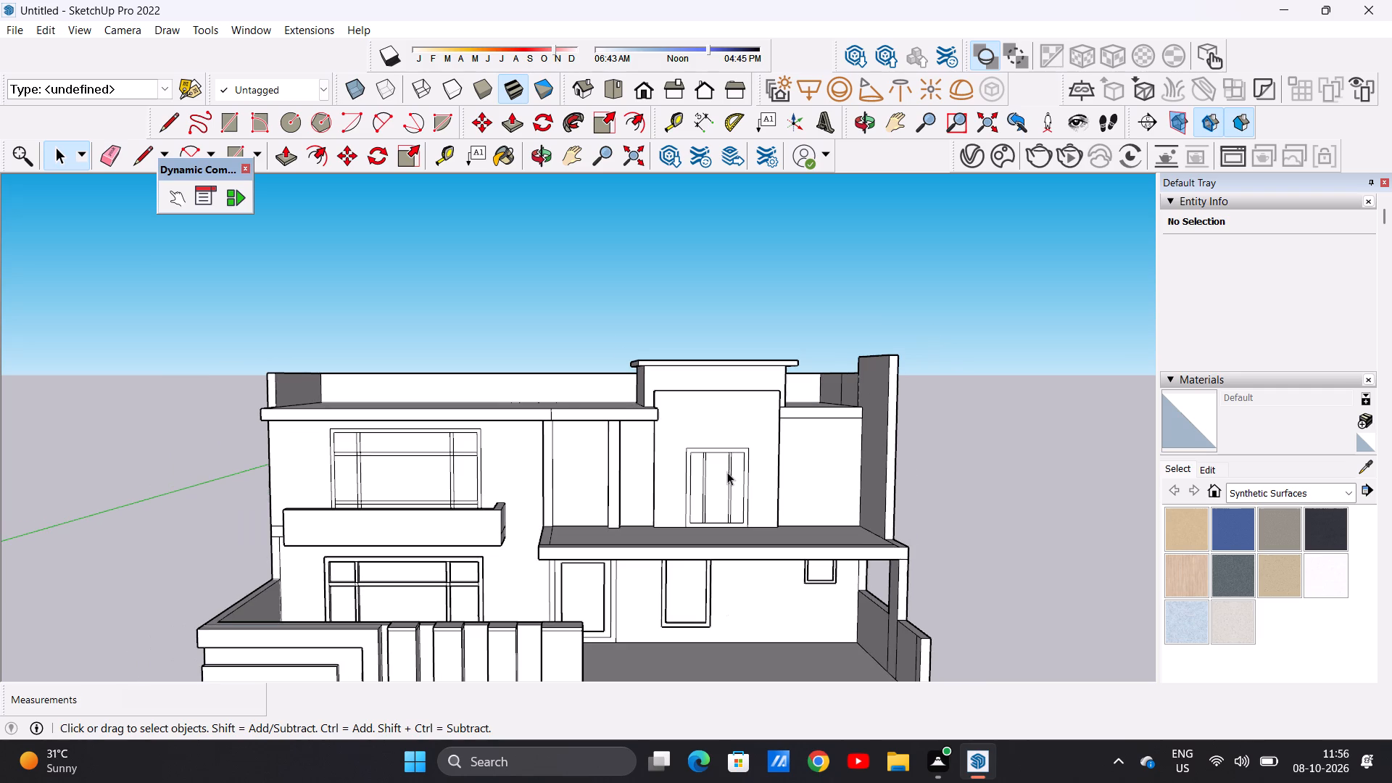
scroll(732, 492, "up", 6)
scroll(737, 480, "down", 1)
scroll(737, 480, "up", 1)
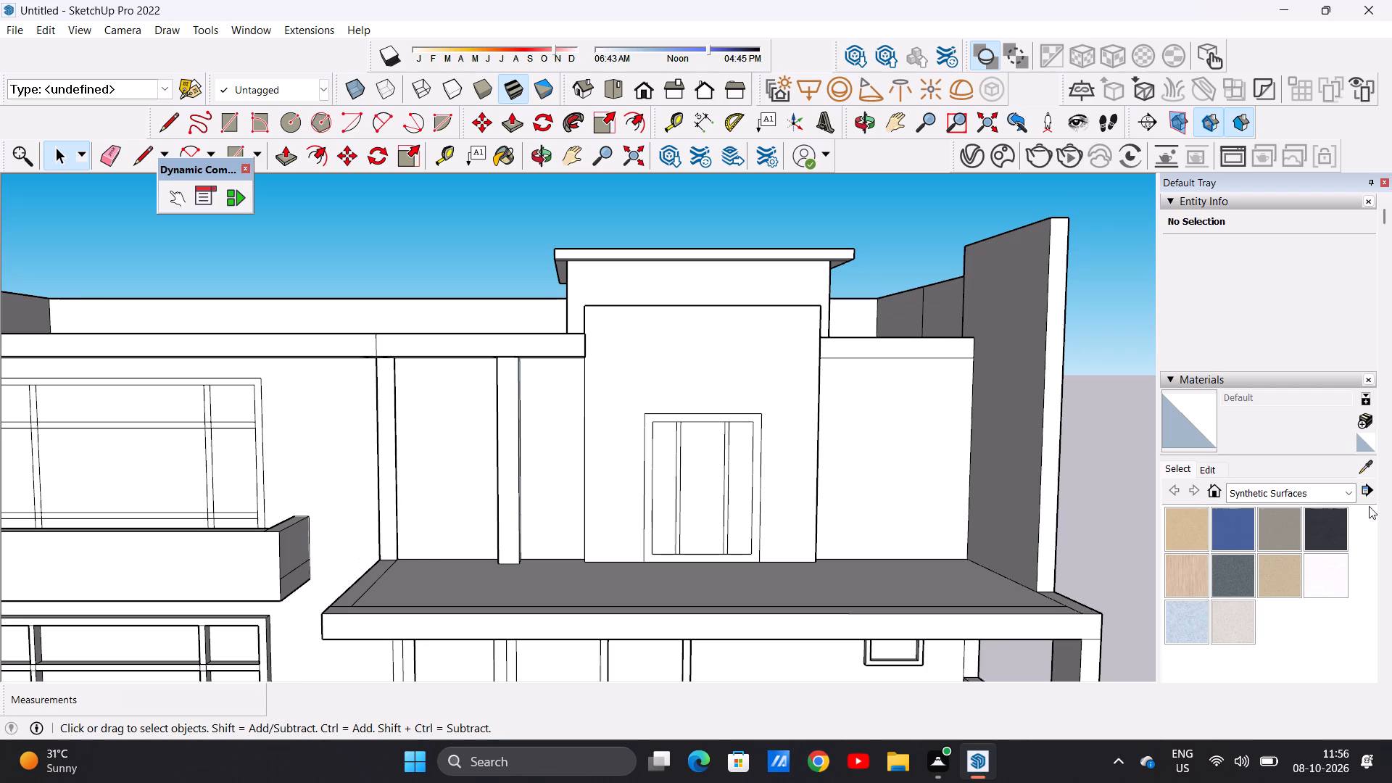
Browse the Window Coverings and Wood material collections for a suitable finish.
left_click(1351, 493)
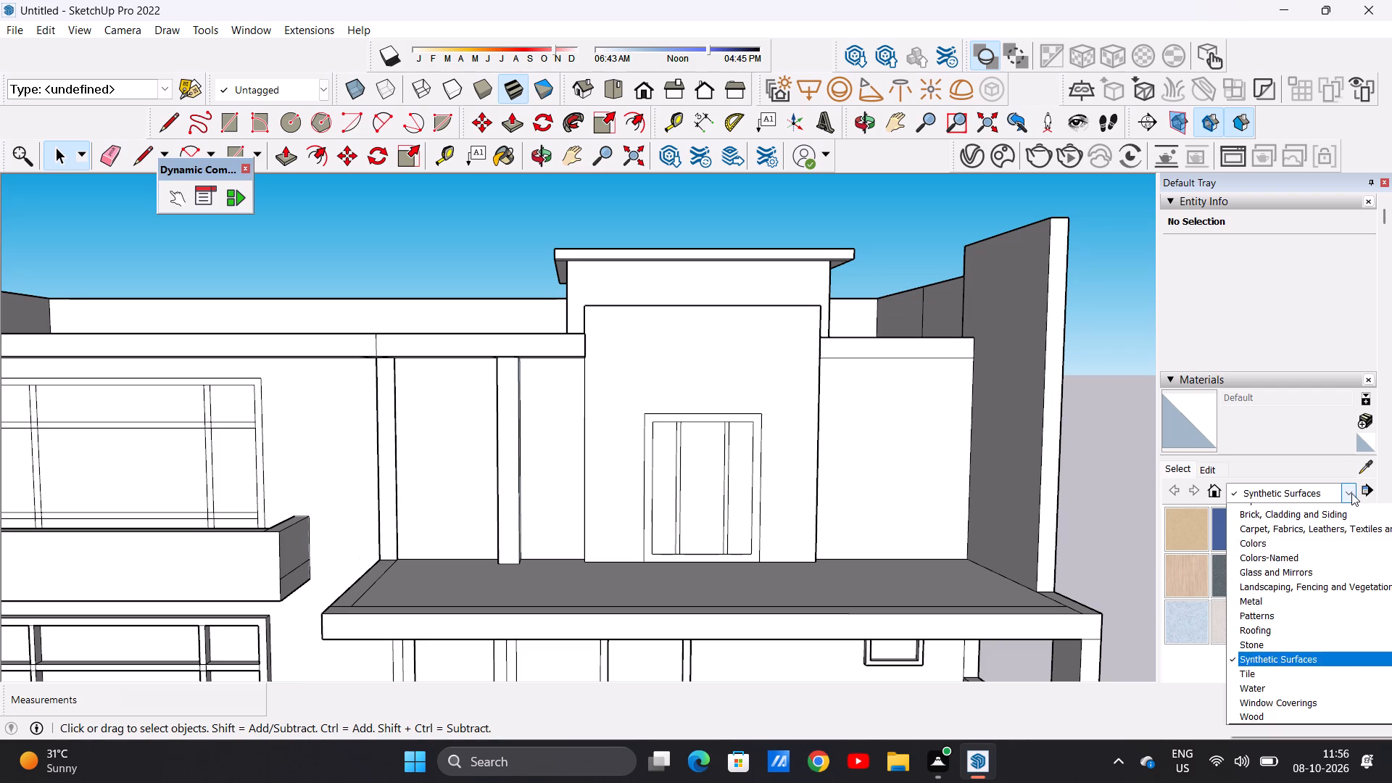
left_click(1293, 716)
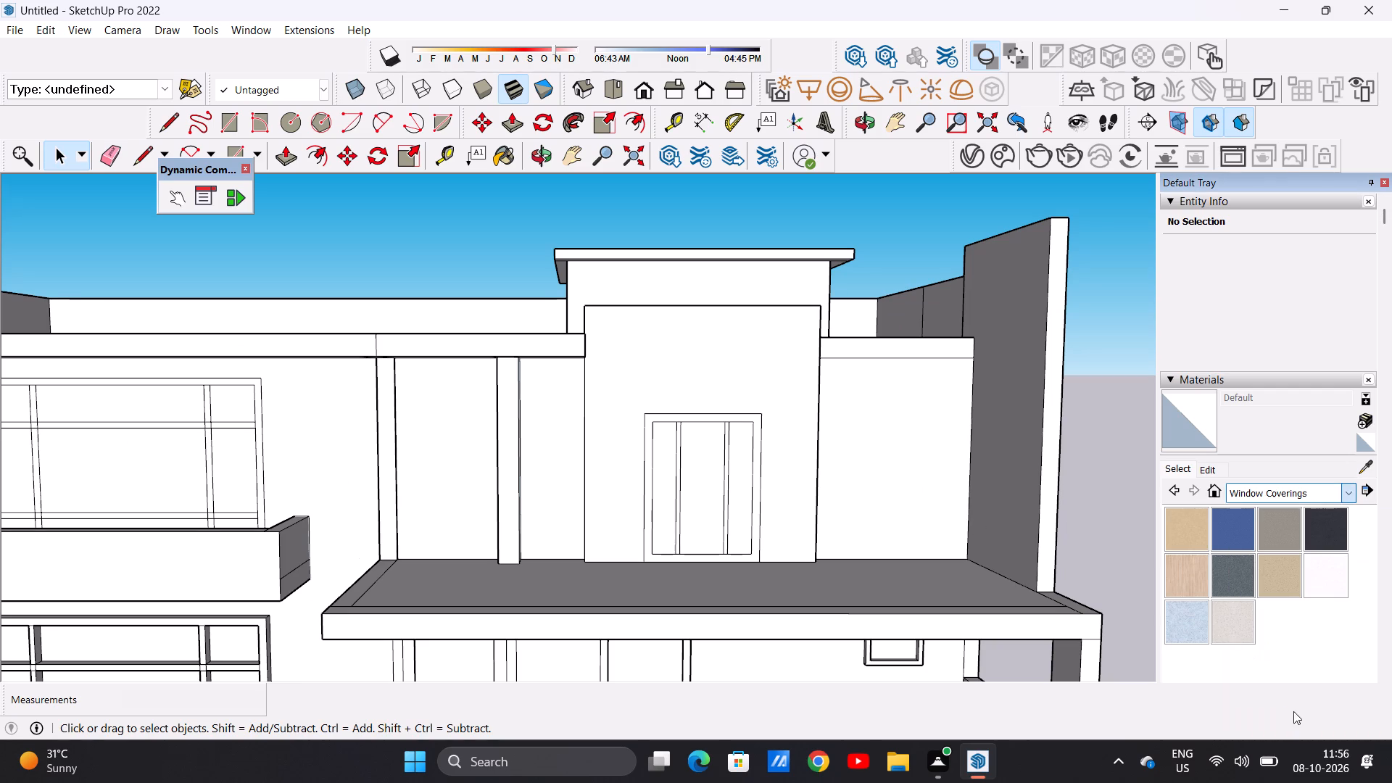
left_click(1350, 487)
left_click(1245, 726)
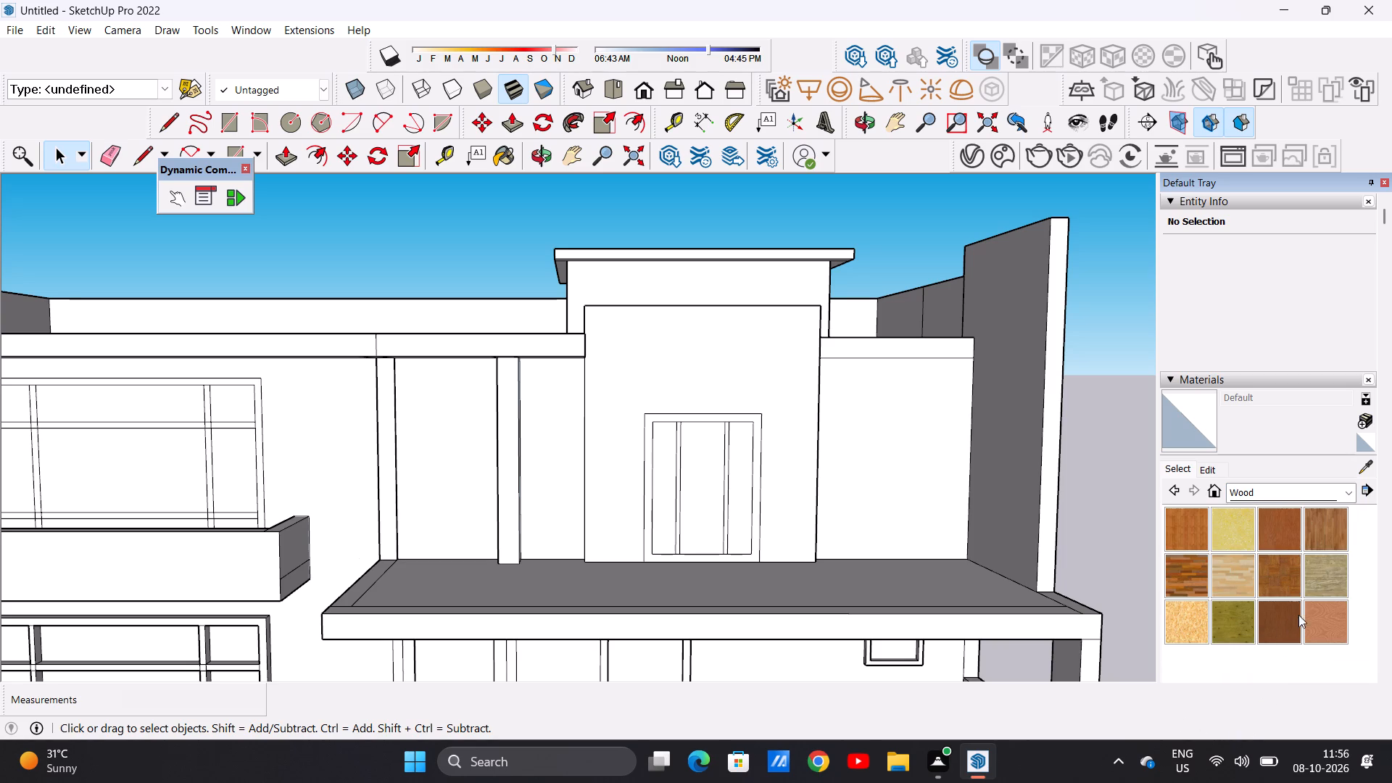
left_click(1348, 496)
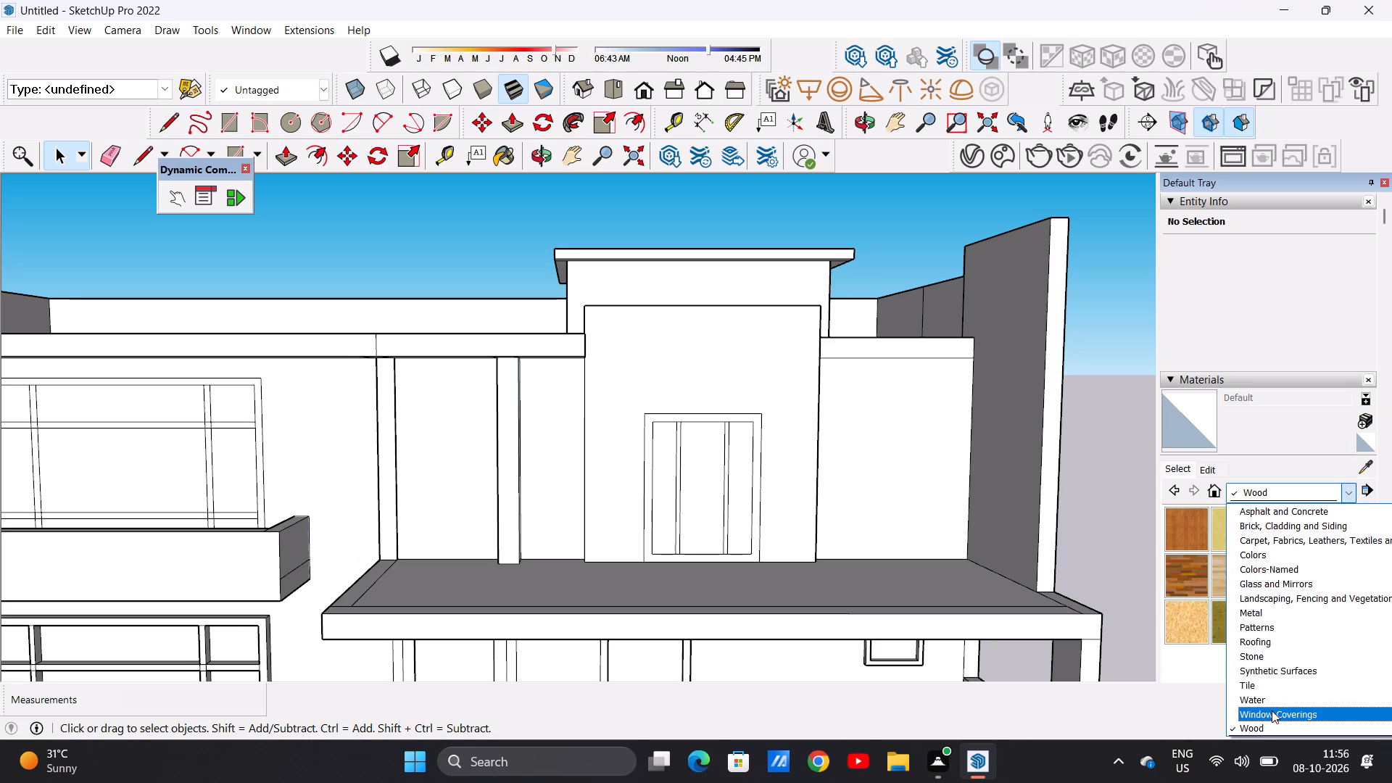
key("space")
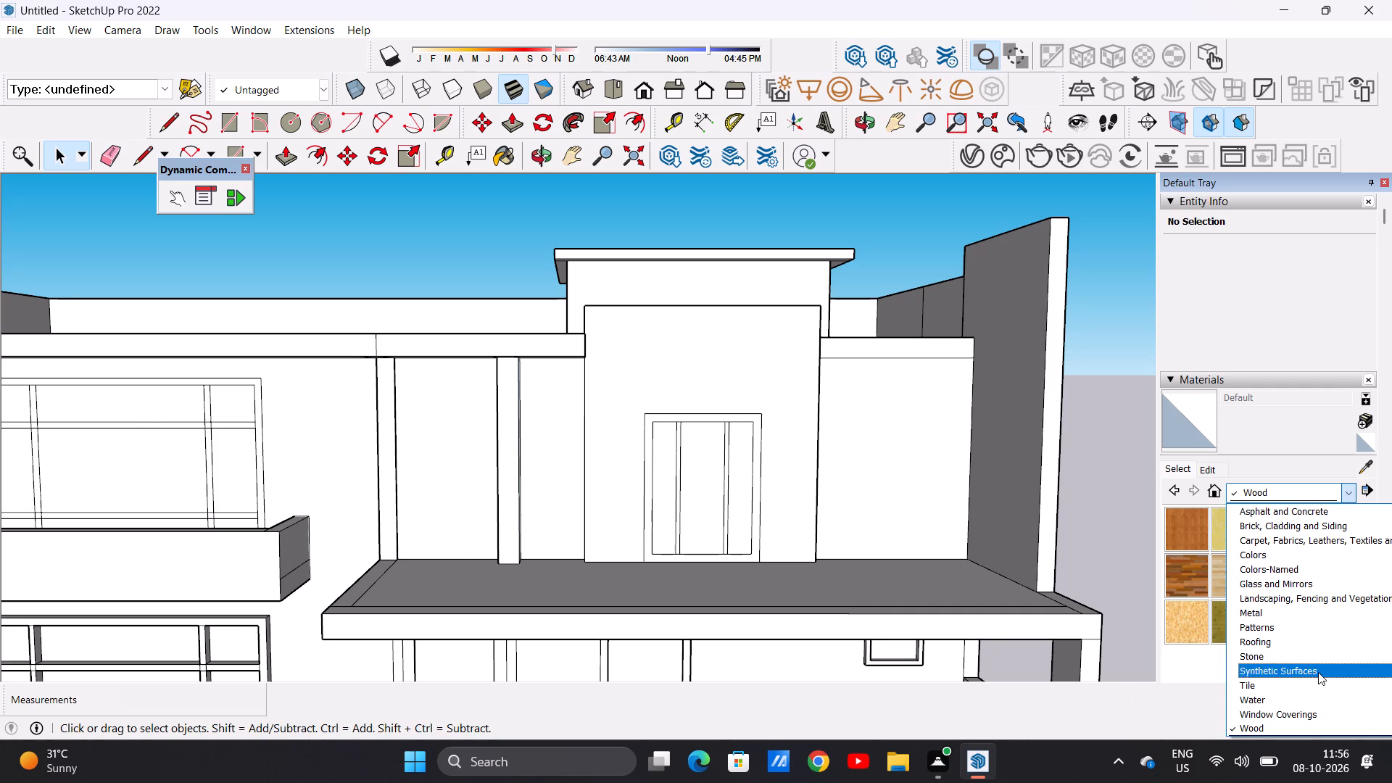
left_click(1261, 710)
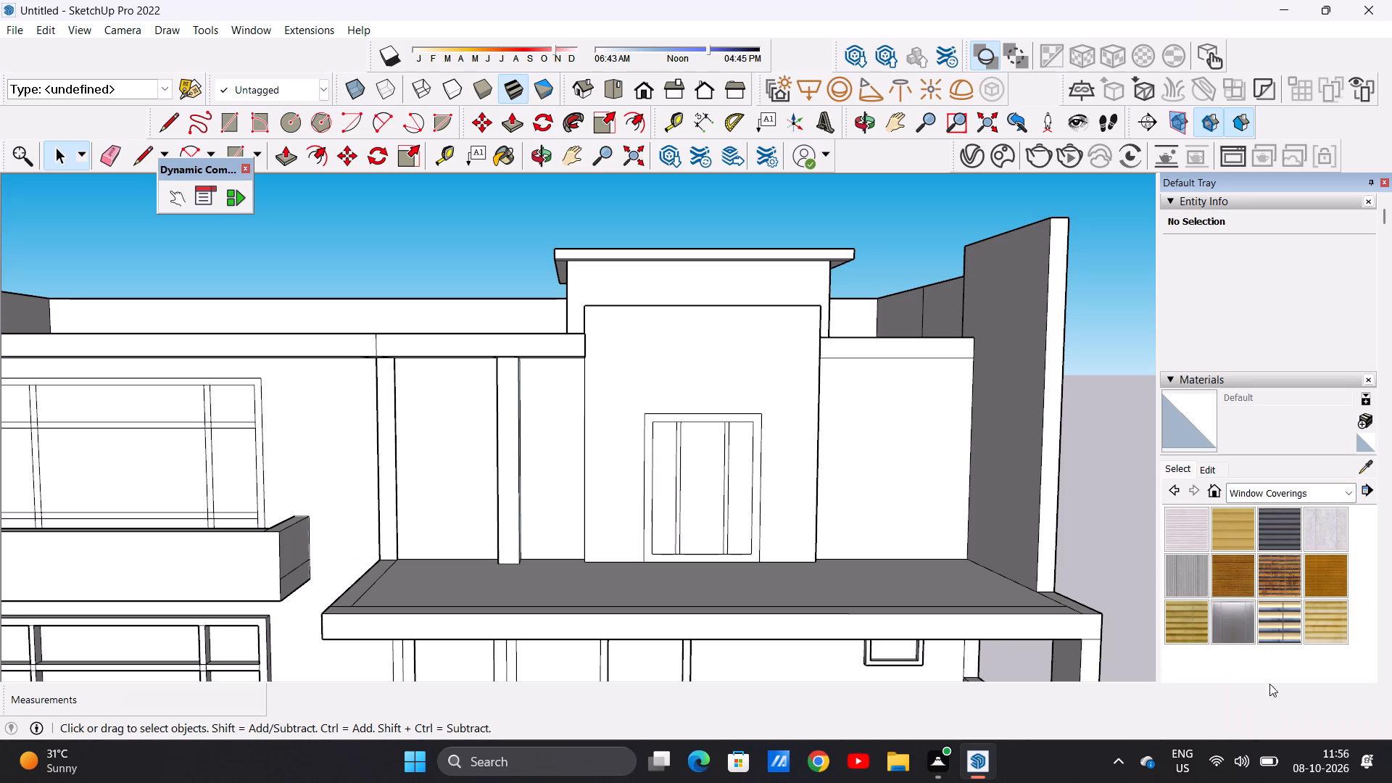
scroll(1280, 609, "down", 1)
scroll(1280, 609, "up", 1)
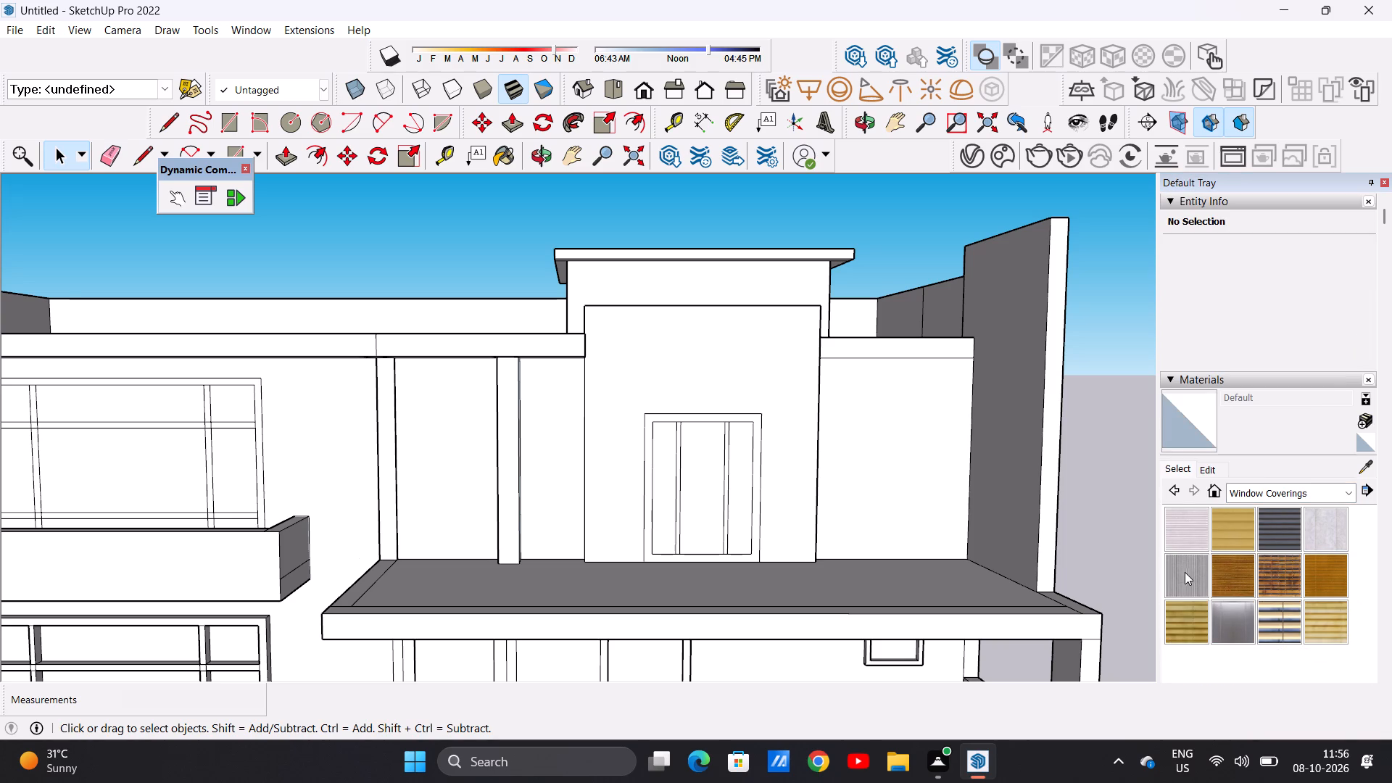
Browse the Carpet, Fabrics, Leathers and the Landscaping, Fencing and Vegetation material collections for a suitable finish.
left_click(1351, 497)
left_click(1289, 543)
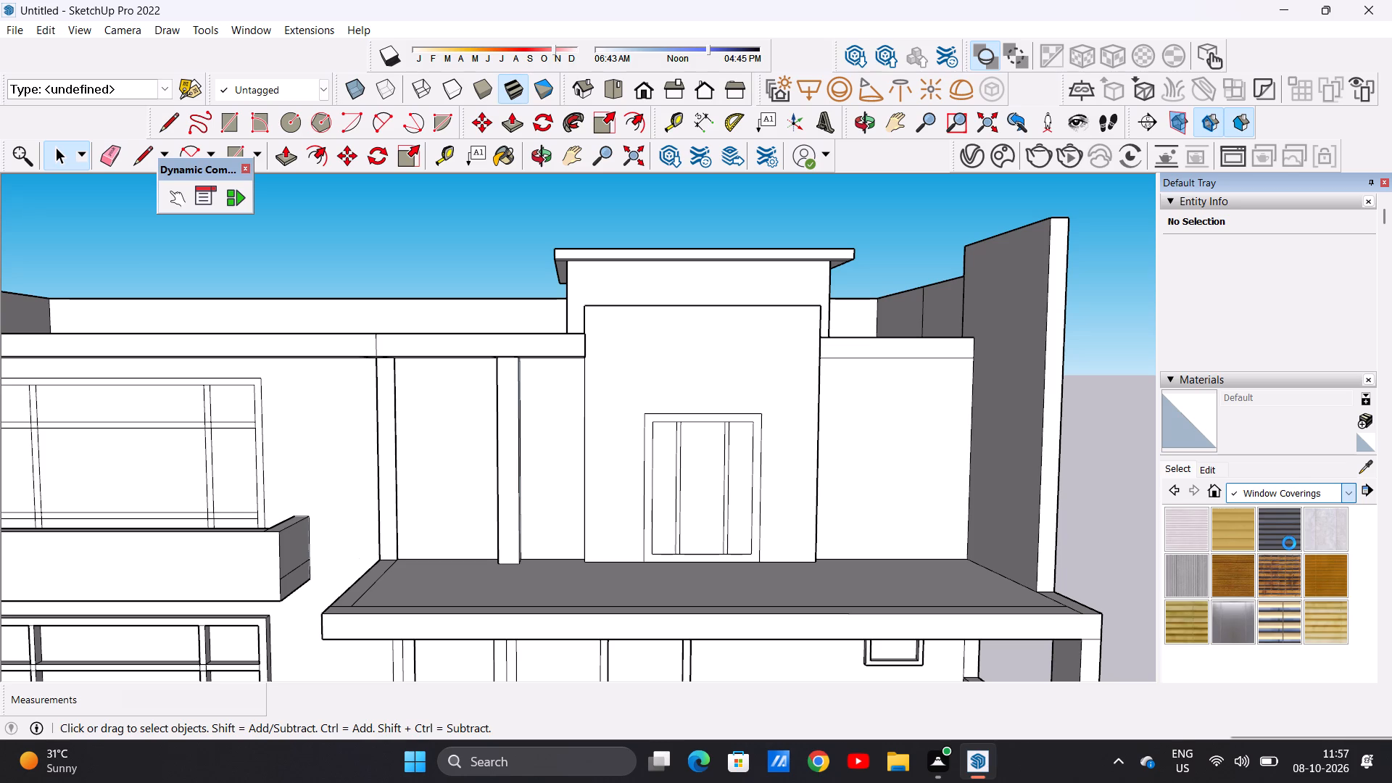
scroll(1211, 637, "down", 2)
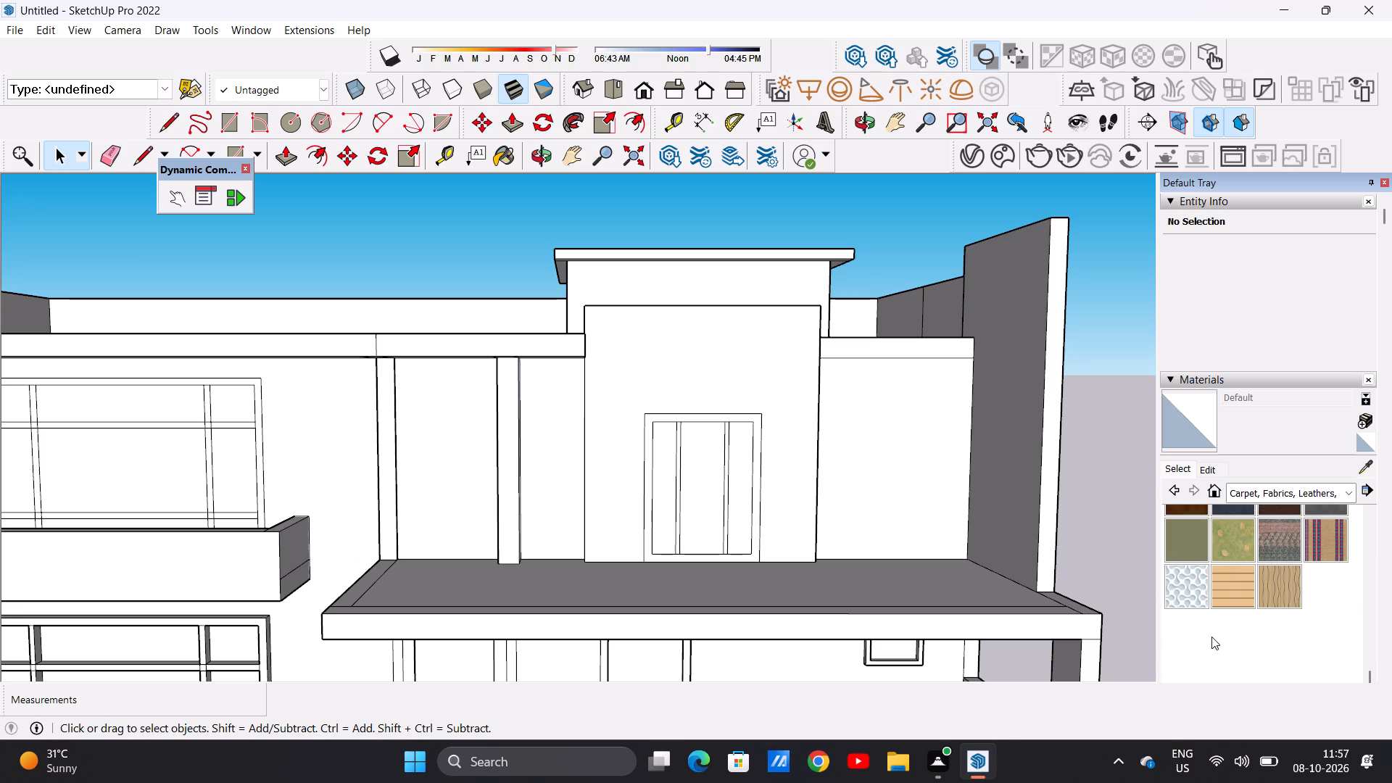
scroll(1211, 637, "up", 2)
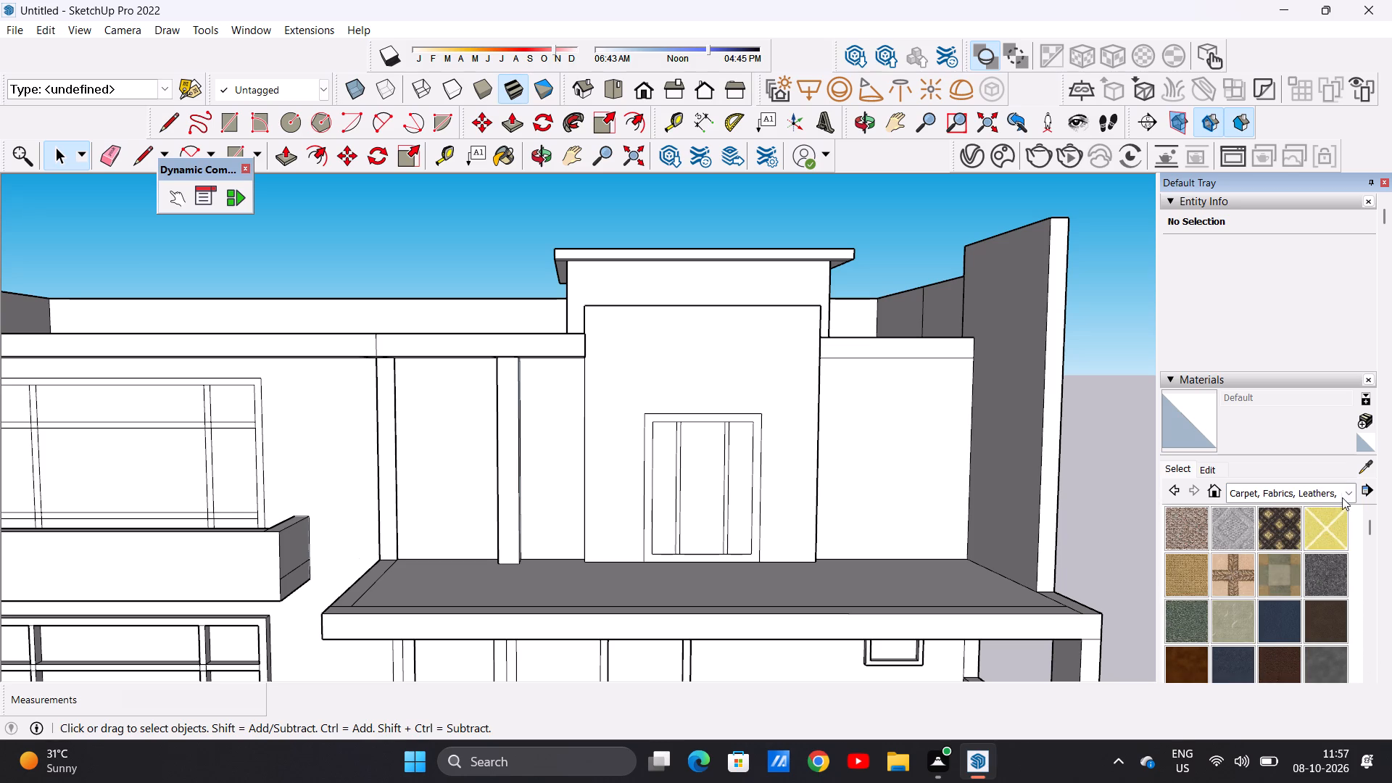
left_click(1342, 496)
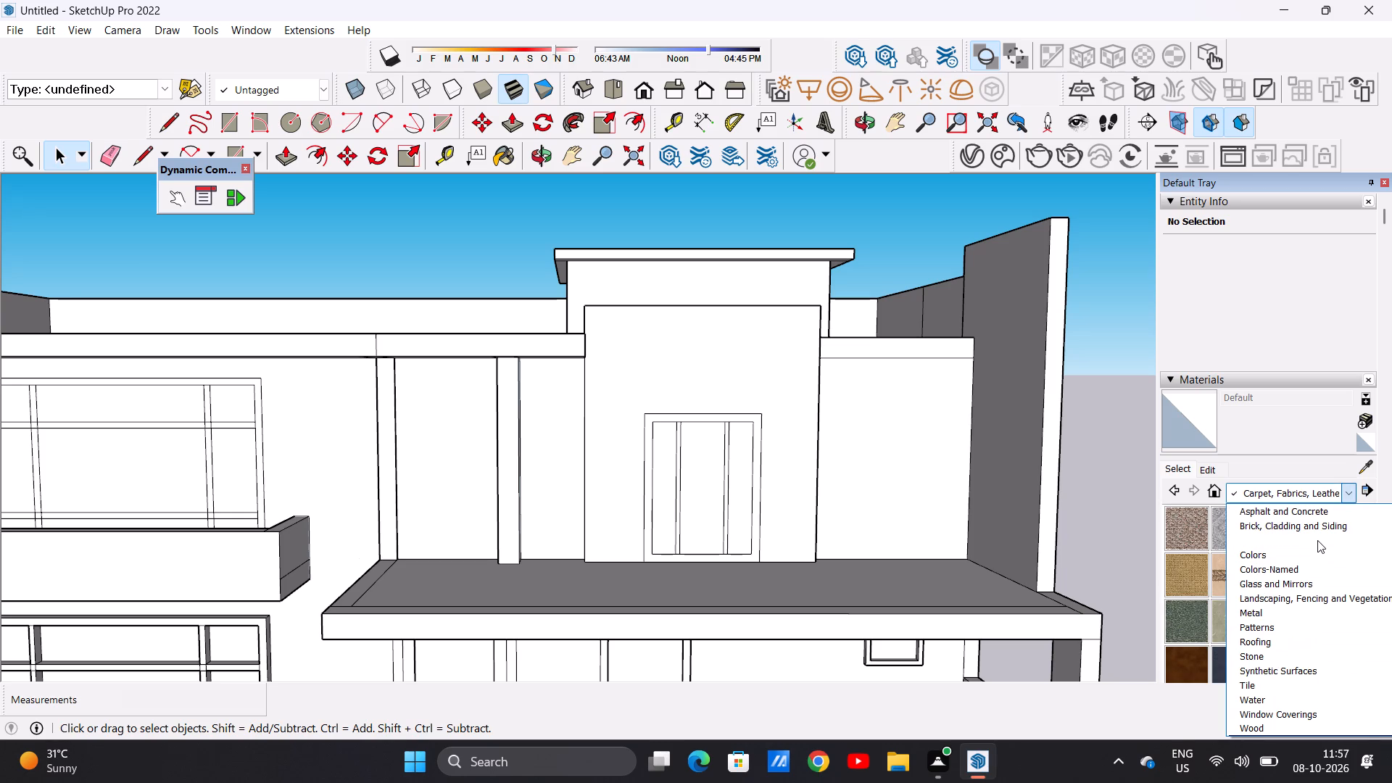
left_click(1317, 540)
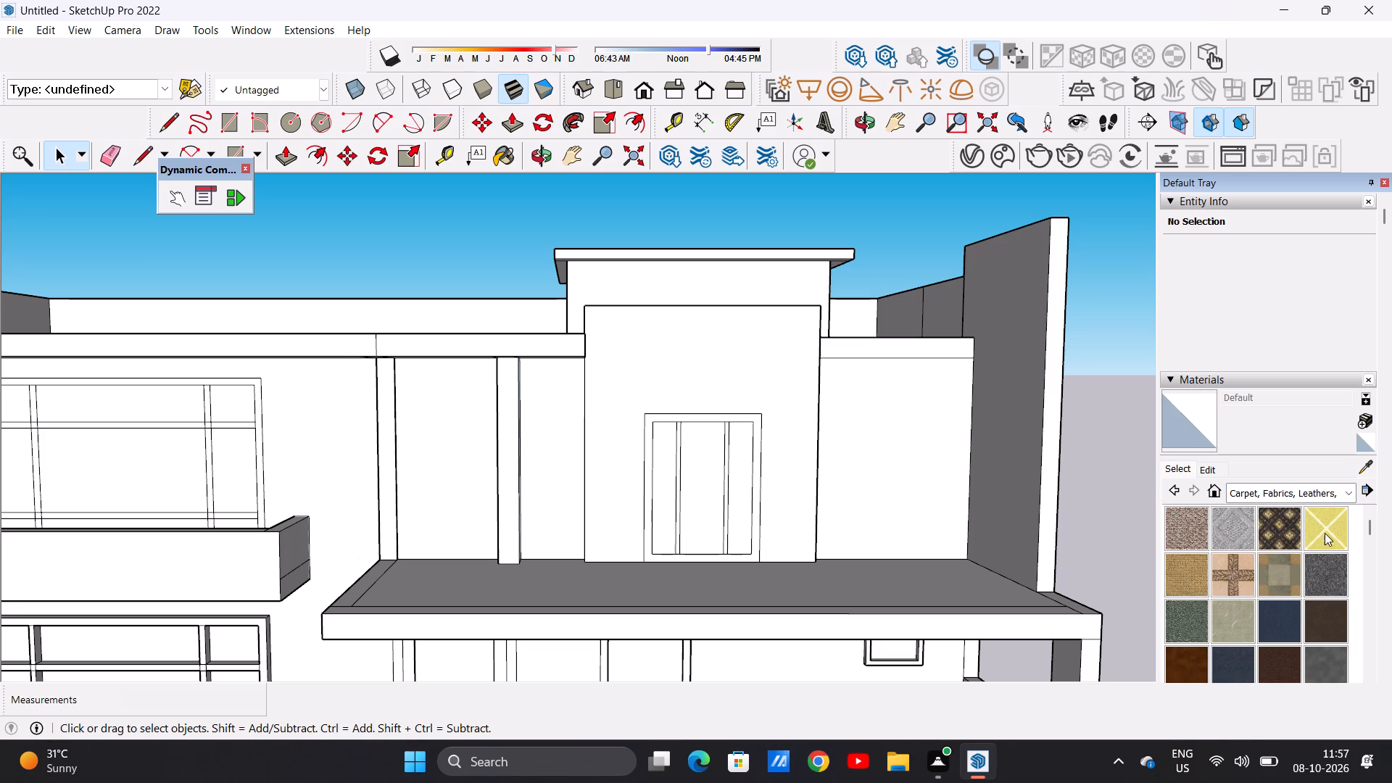
left_click(1346, 494)
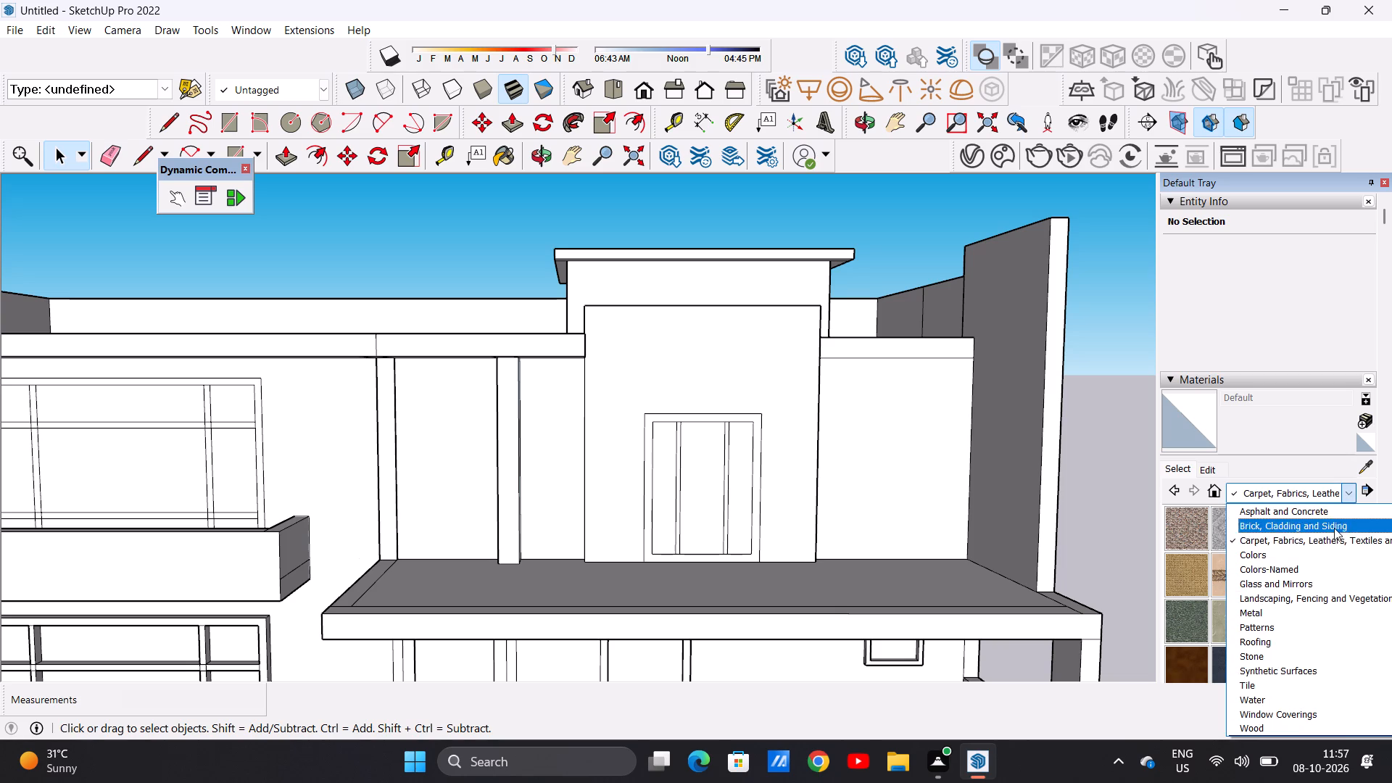
left_click(1312, 594)
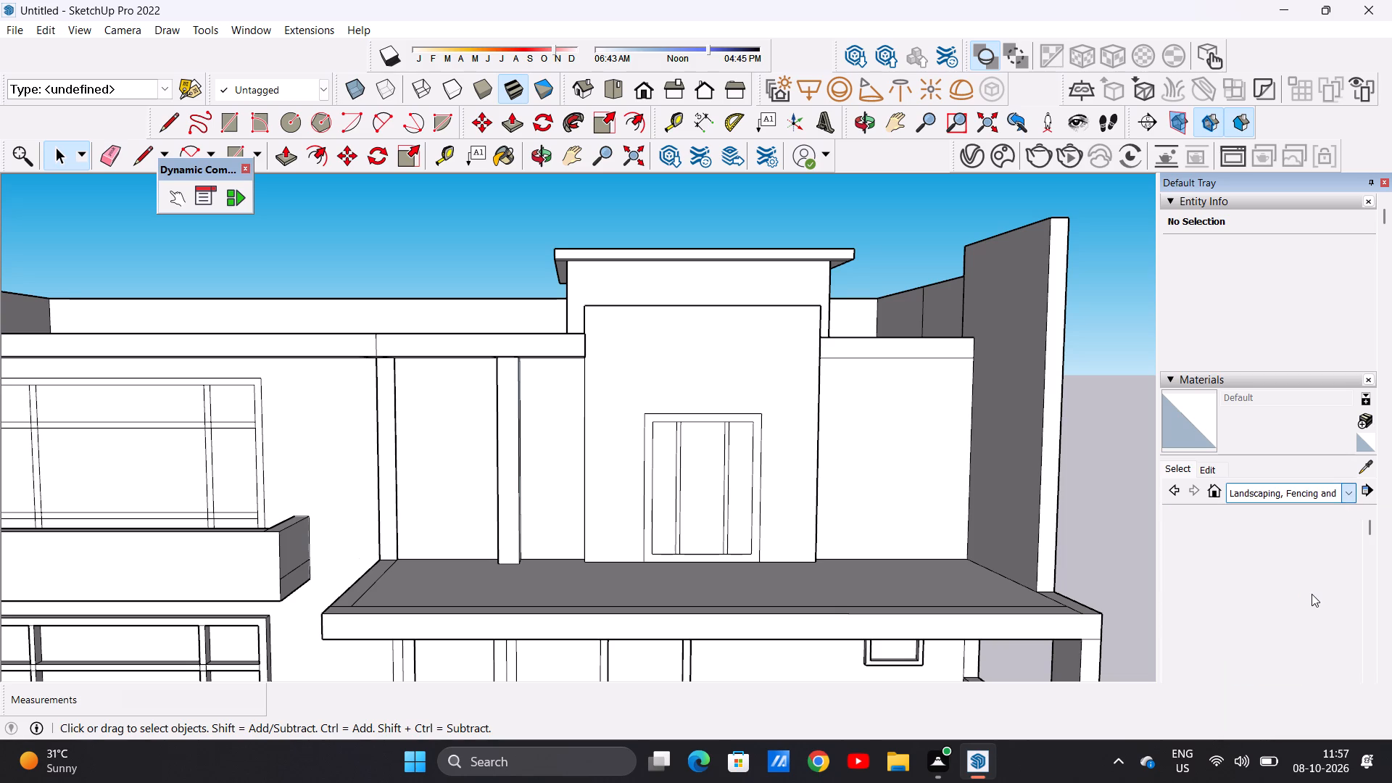
scroll(1274, 599, "up", 1)
scroll(1274, 599, "down", 2)
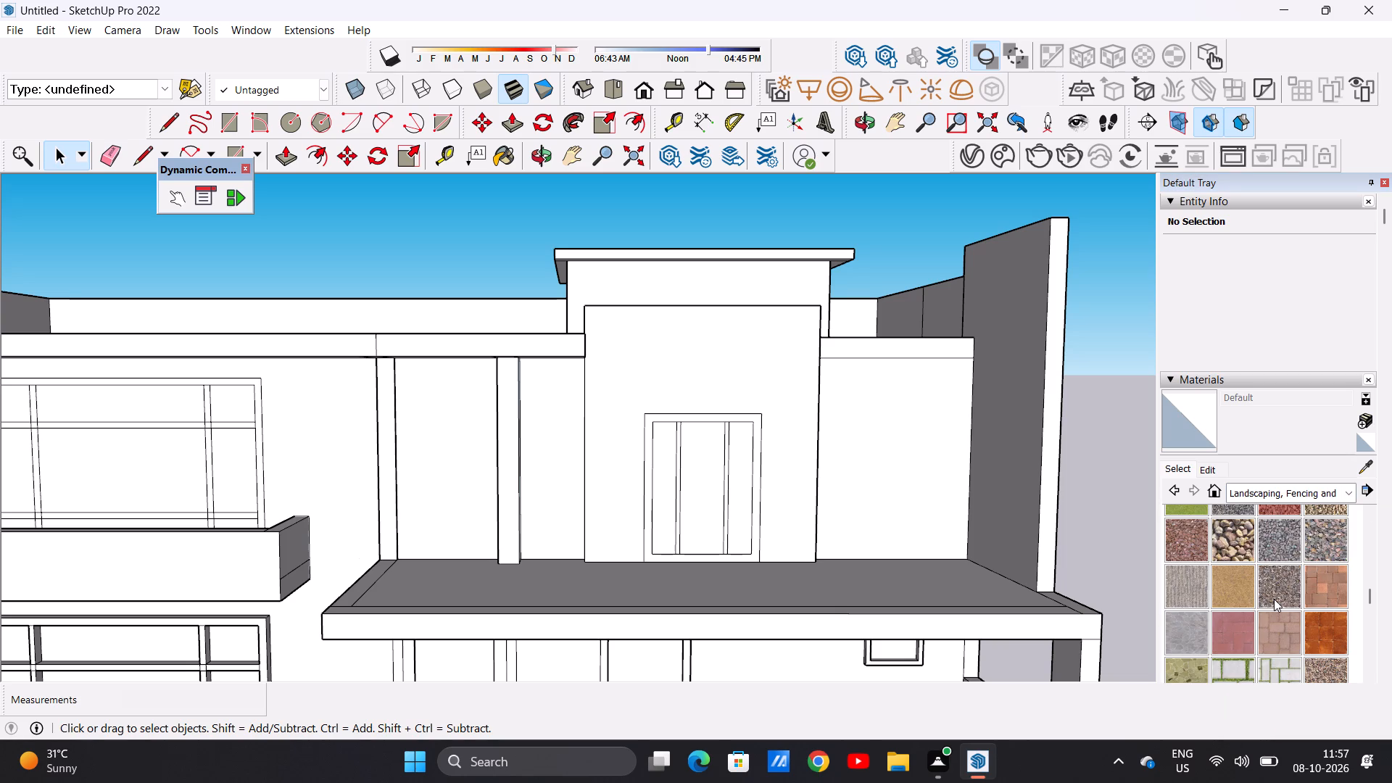
scroll(1274, 599, "down", 2)
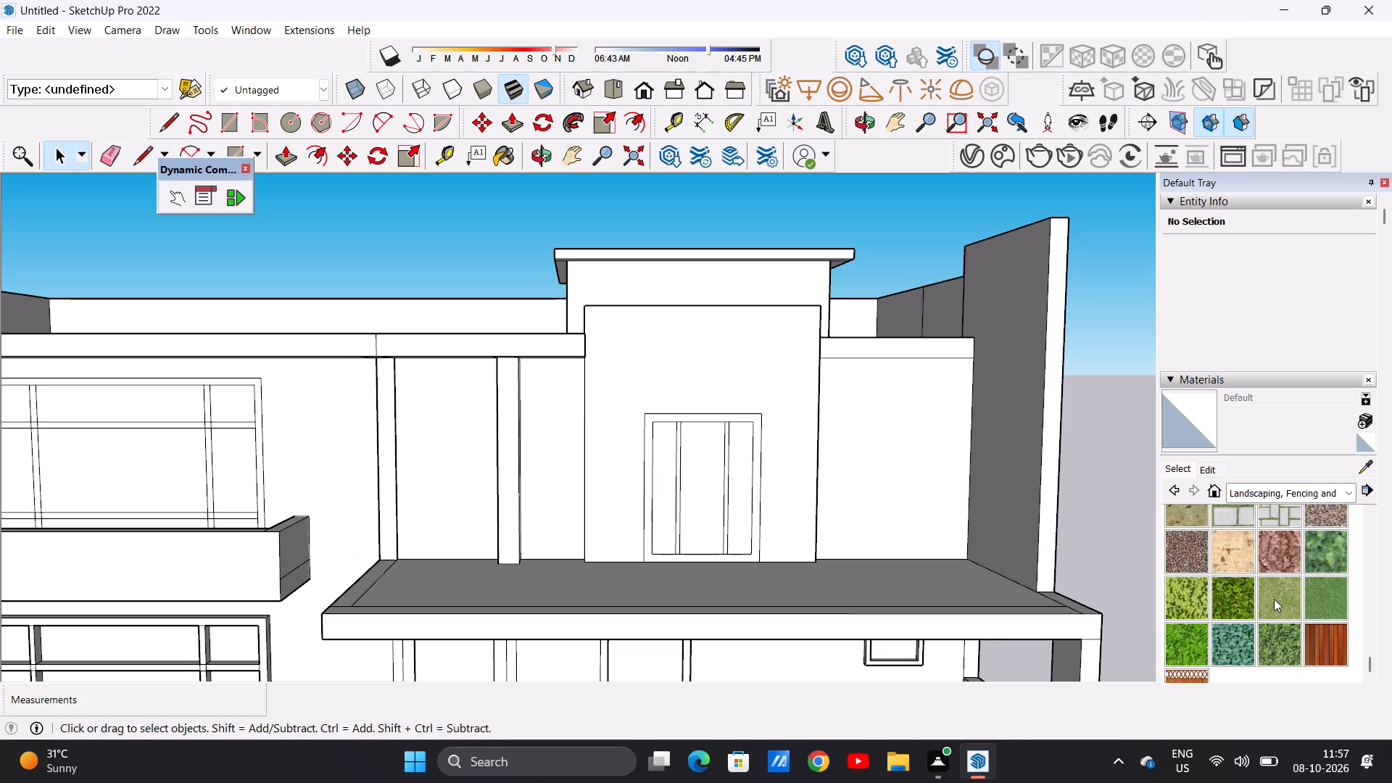
scroll(1274, 599, "down", 1)
scroll(1274, 599, "up", 1)
scroll(1274, 599, "down", 1)
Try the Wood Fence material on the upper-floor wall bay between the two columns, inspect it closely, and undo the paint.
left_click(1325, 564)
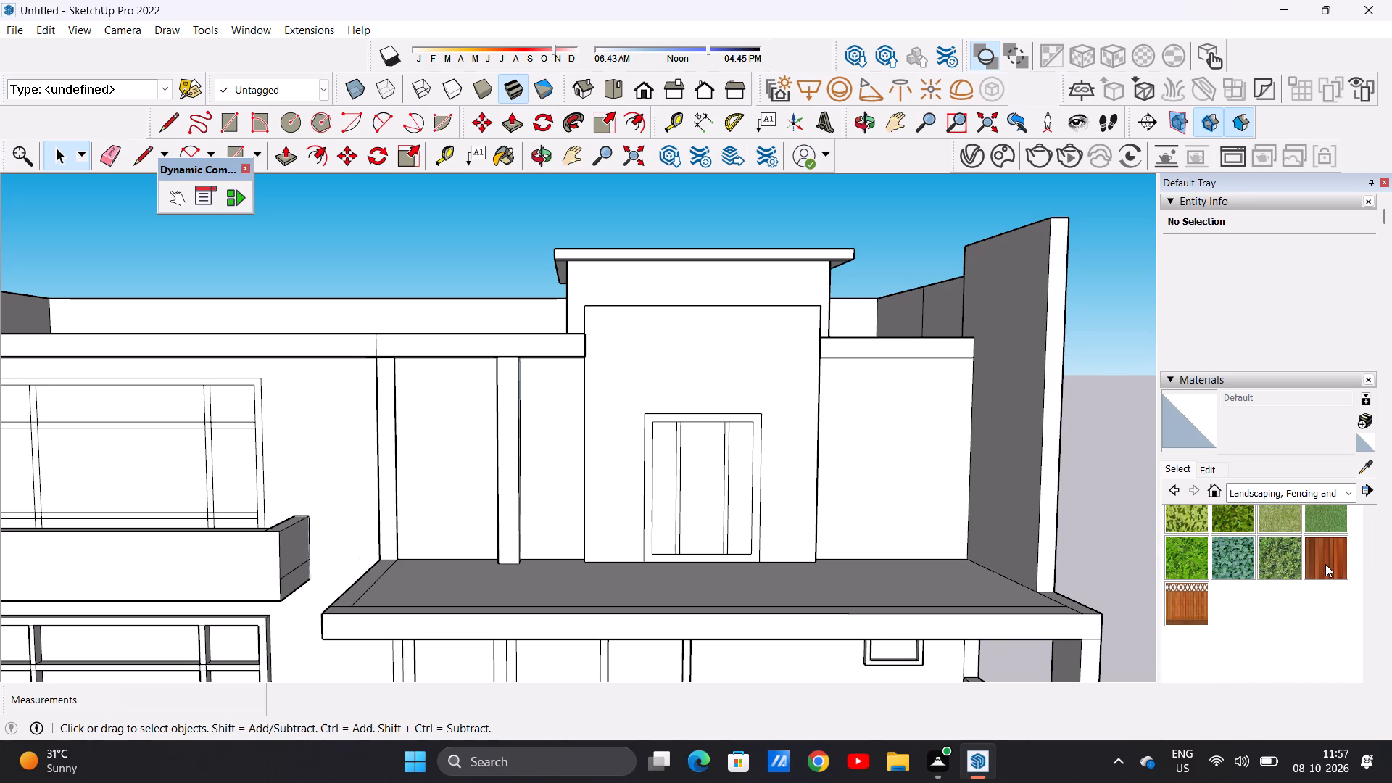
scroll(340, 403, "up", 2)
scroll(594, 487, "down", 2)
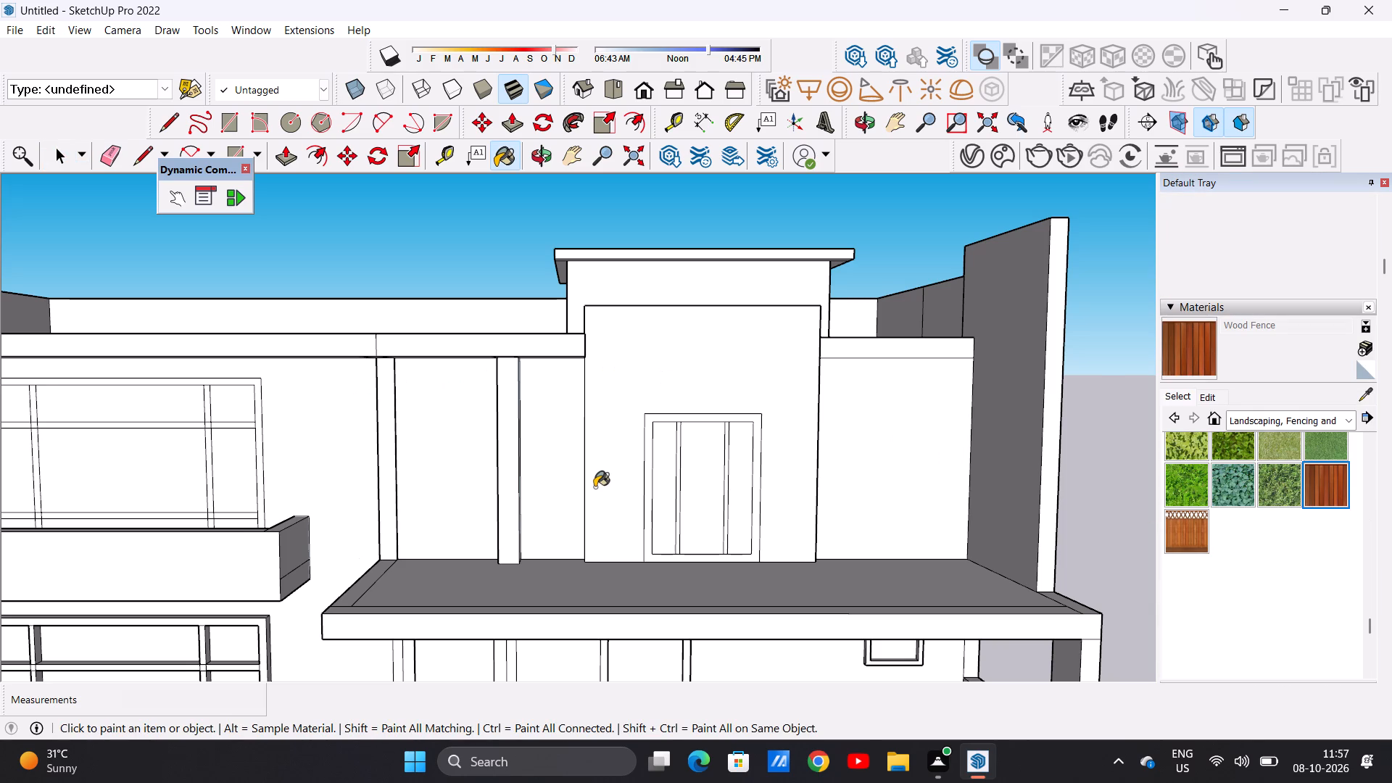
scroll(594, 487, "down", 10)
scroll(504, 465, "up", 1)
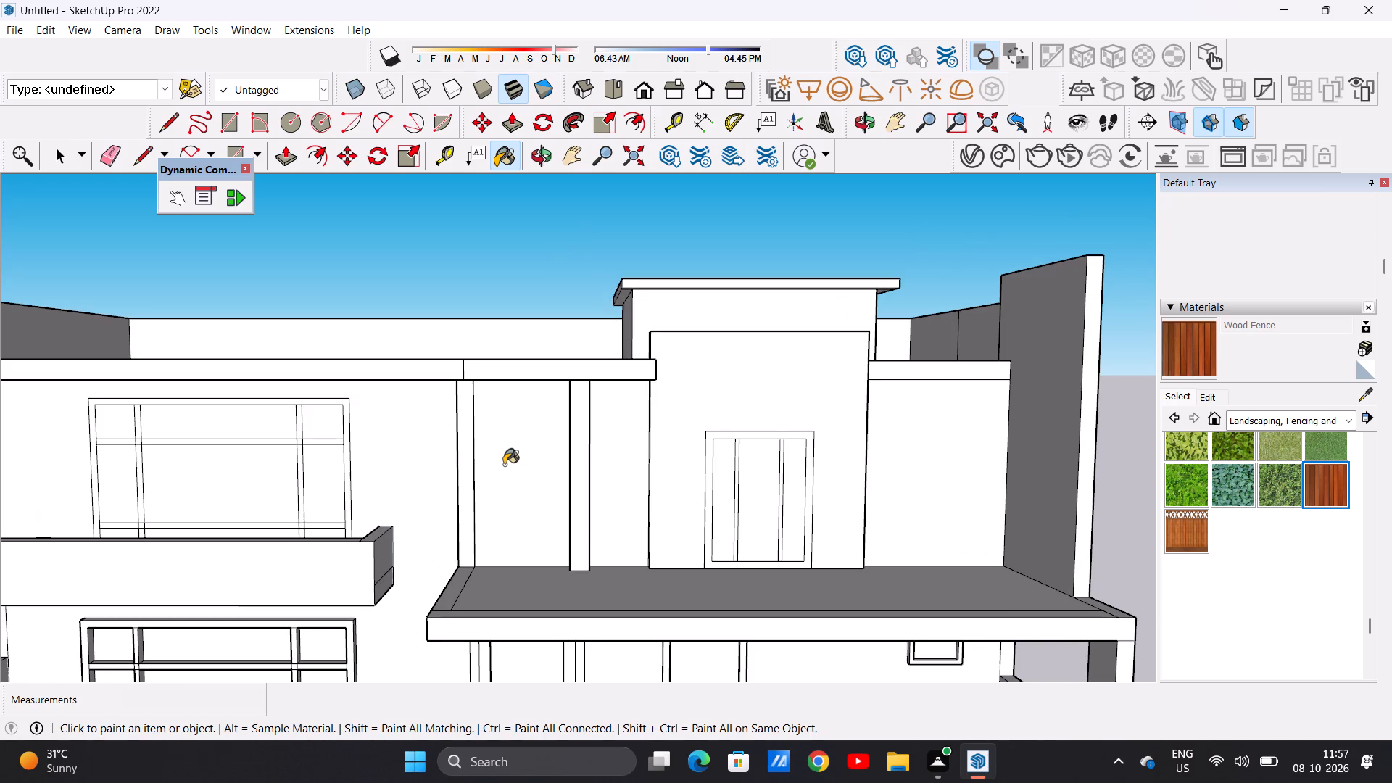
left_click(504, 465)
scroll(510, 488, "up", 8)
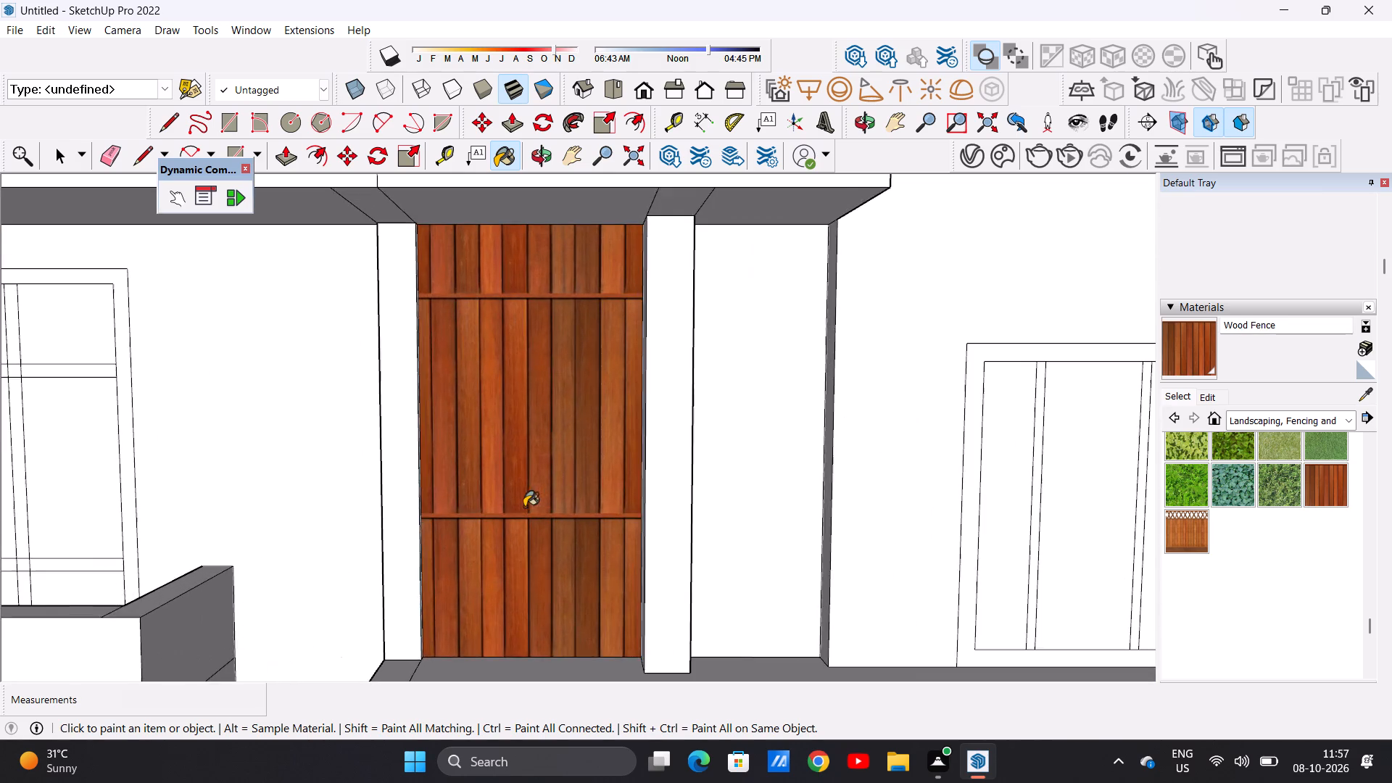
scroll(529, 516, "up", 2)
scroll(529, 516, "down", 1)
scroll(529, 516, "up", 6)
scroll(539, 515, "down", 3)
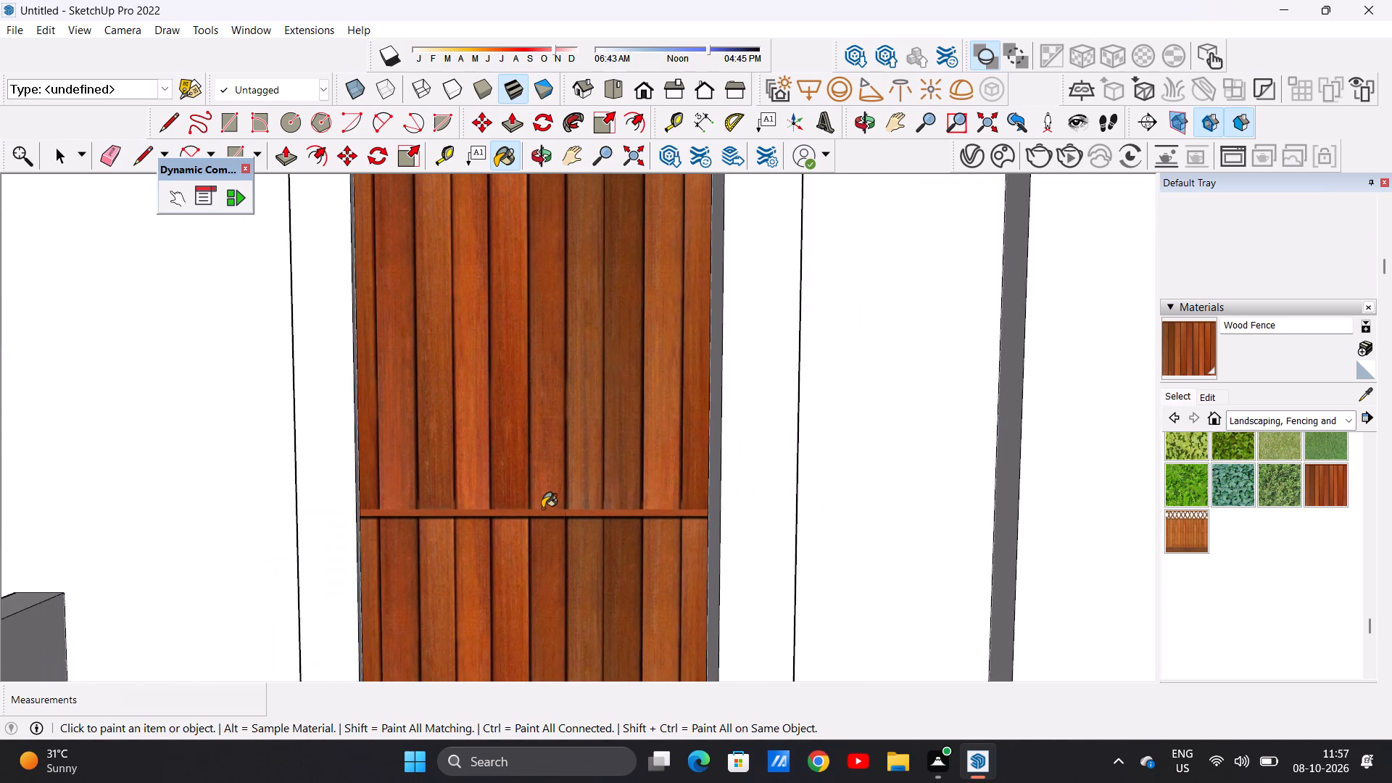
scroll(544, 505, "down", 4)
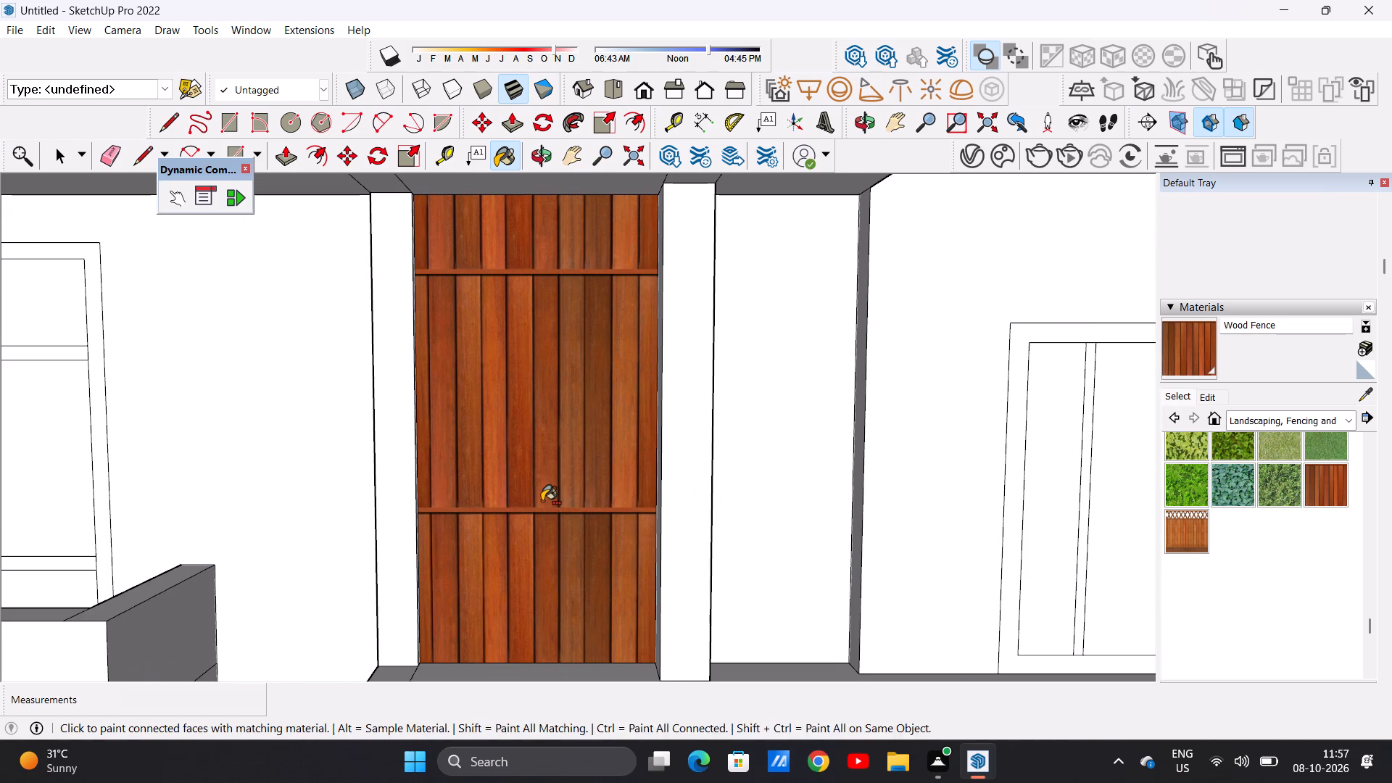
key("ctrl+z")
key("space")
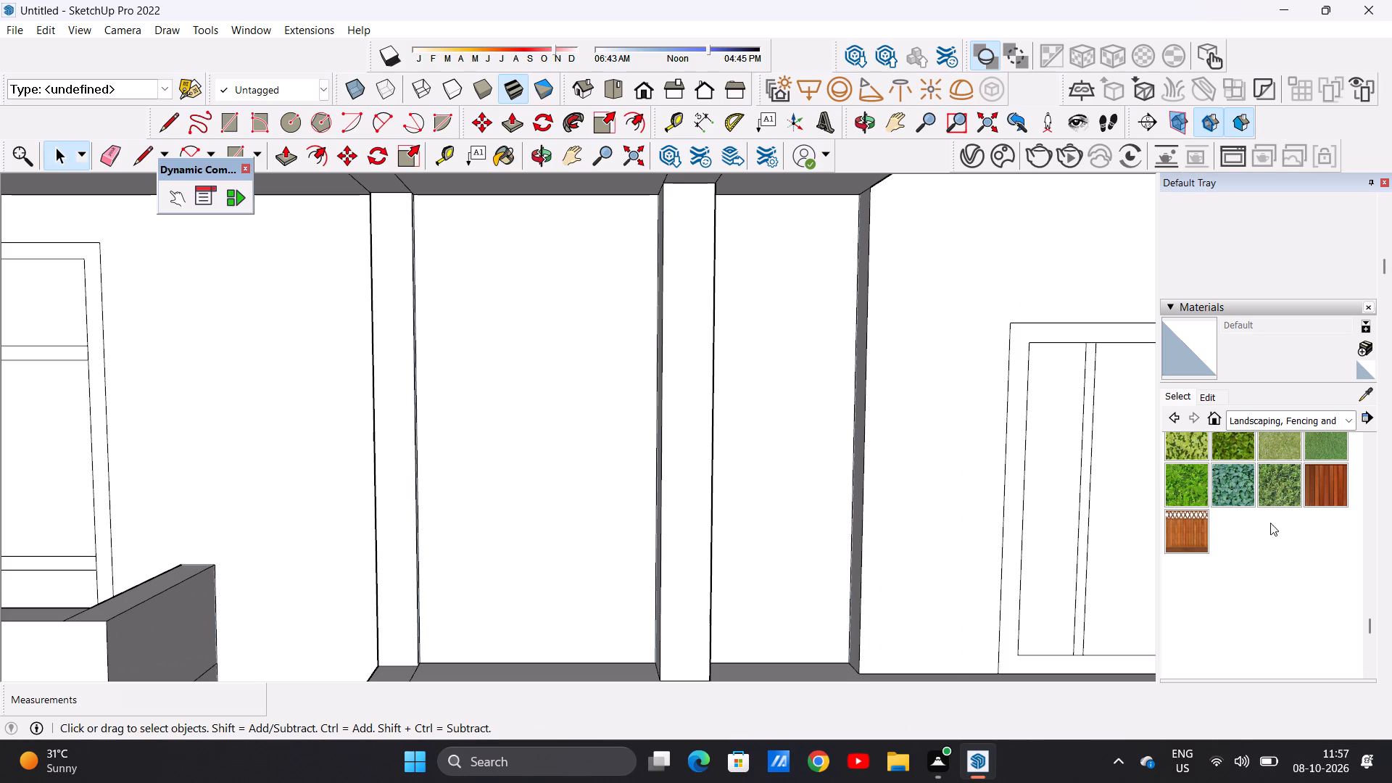
Paint the tower block's front face around the three-panel window with Rough Square Concrete Block from Brick, Cladding and Siding.
left_click(1346, 419)
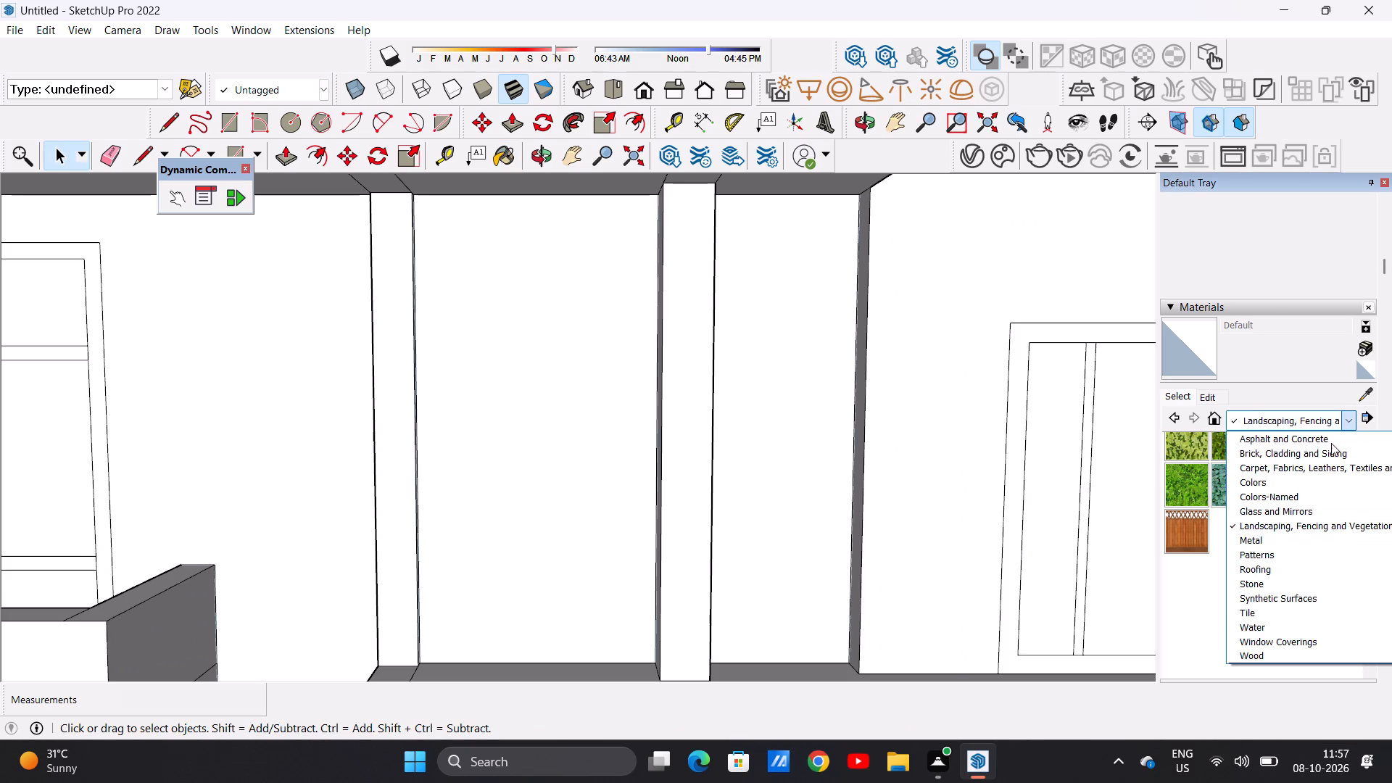
left_click(1325, 455)
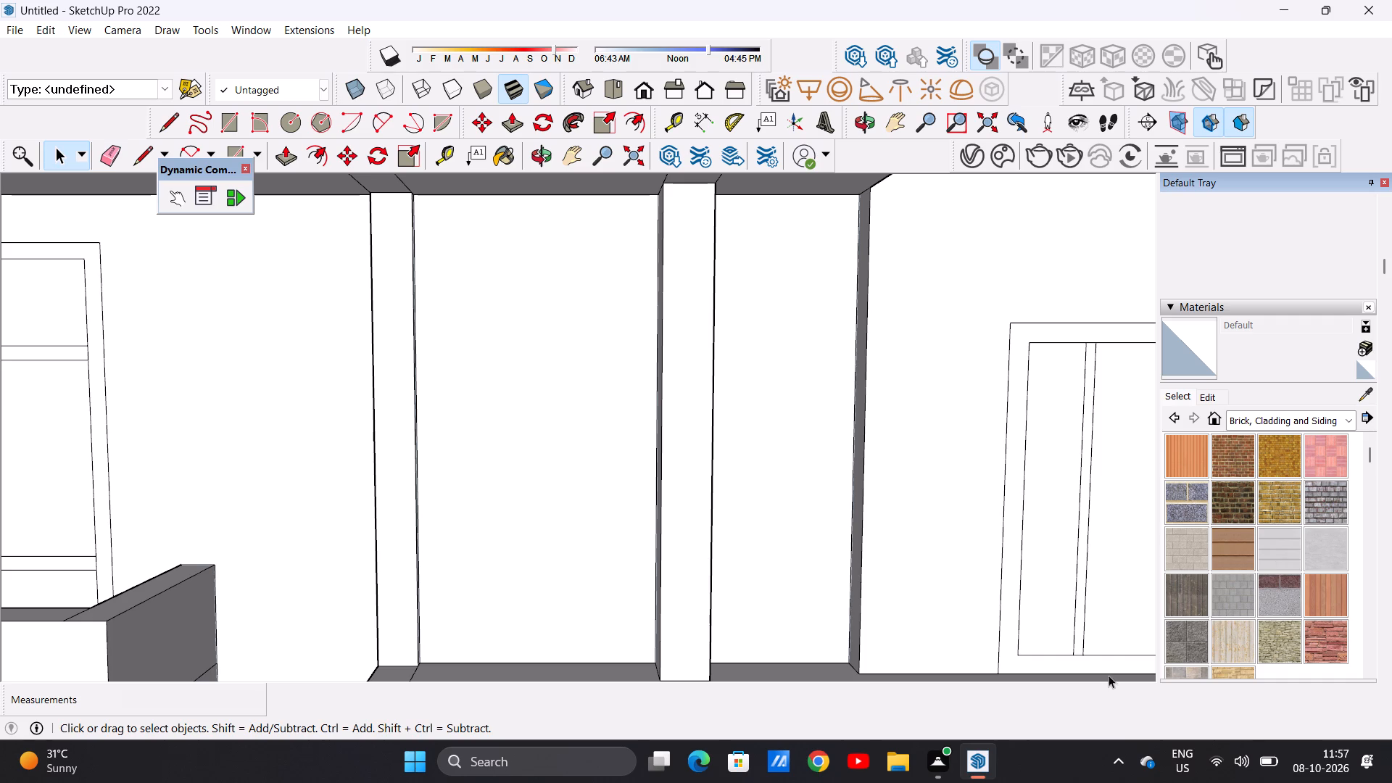
left_click(1185, 629)
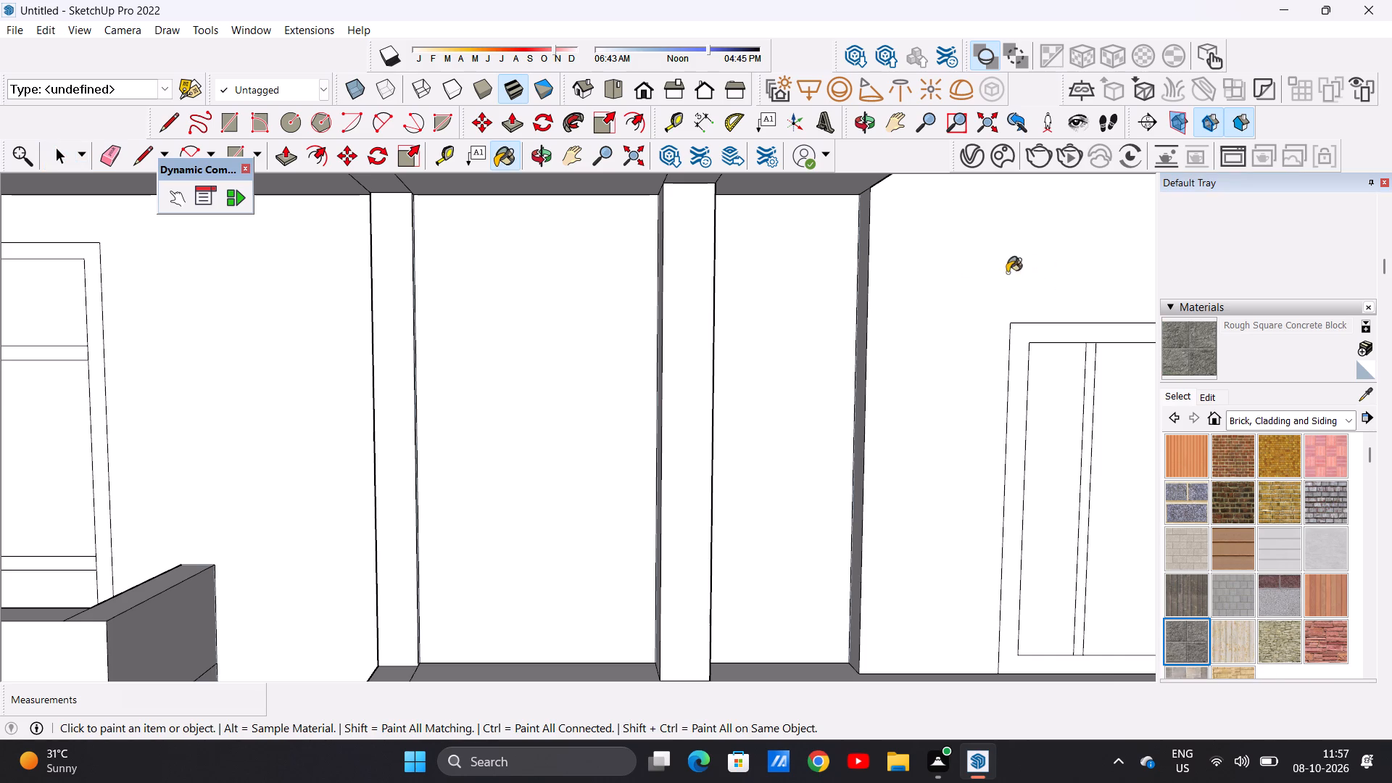
scroll(837, 423, "down", 2)
scroll(837, 426, "up", 1)
scroll(837, 426, "down", 4)
scroll(862, 432, "up", 1)
scroll(855, 427, "down", 1)
scroll(848, 442, "up", 1)
scroll(847, 442, "down", 5)
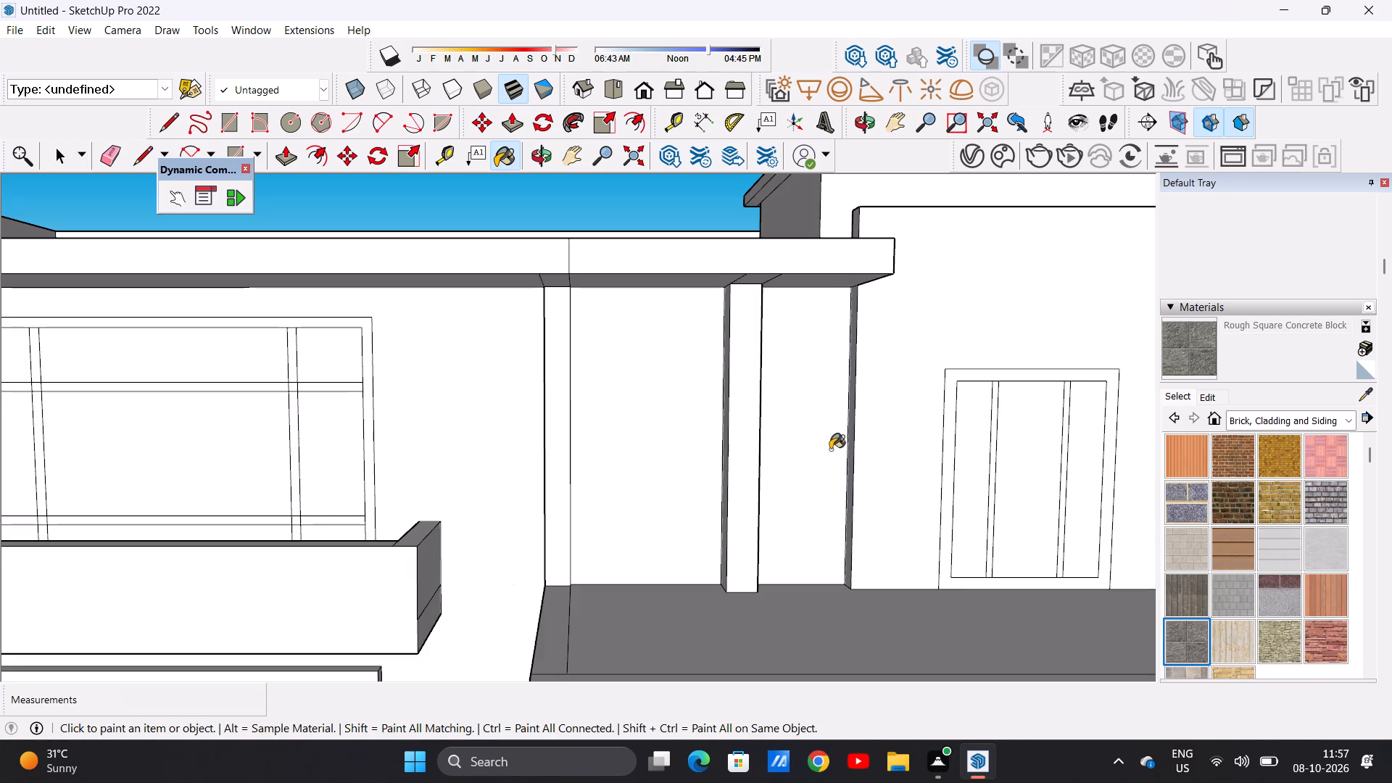
scroll(830, 451, "up", 1)
scroll(835, 439, "down", 14)
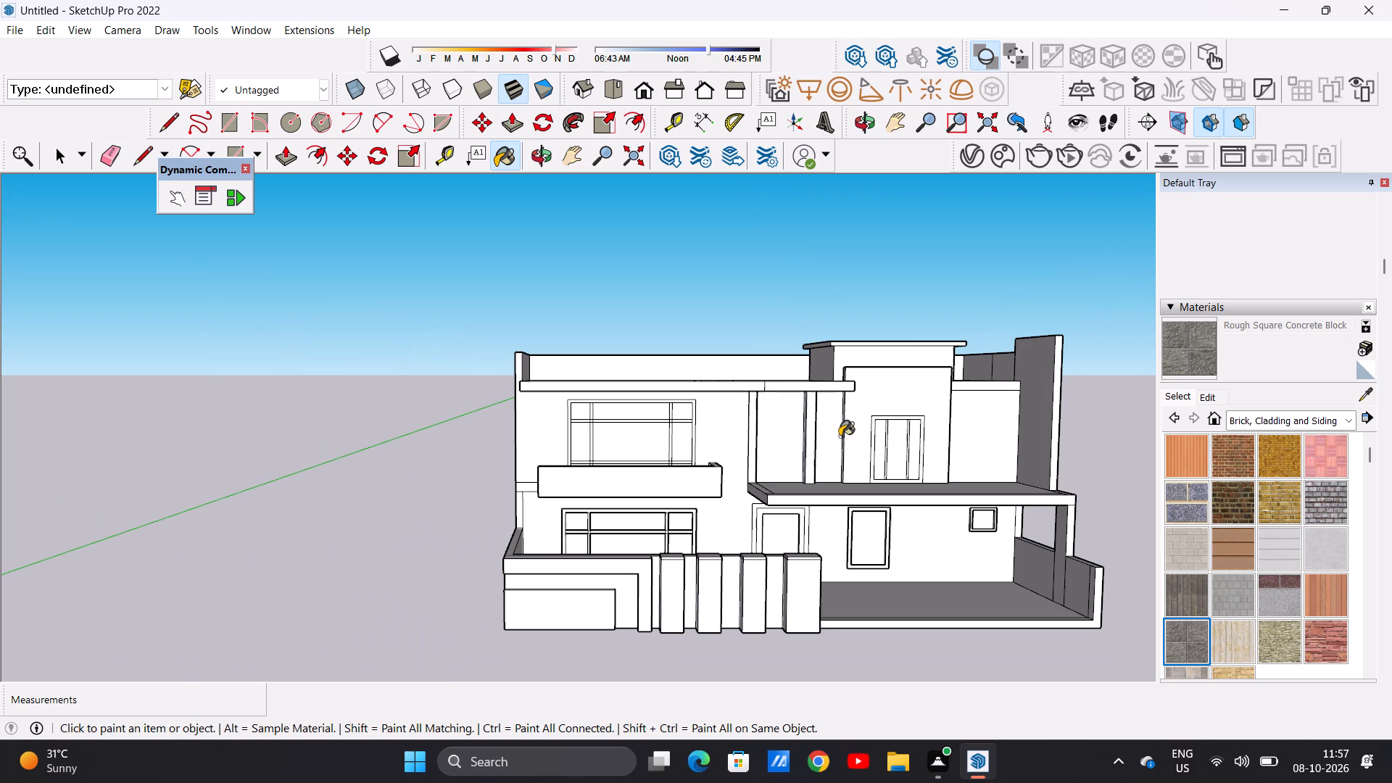
scroll(937, 404, "up", 6)
left_click(877, 350)
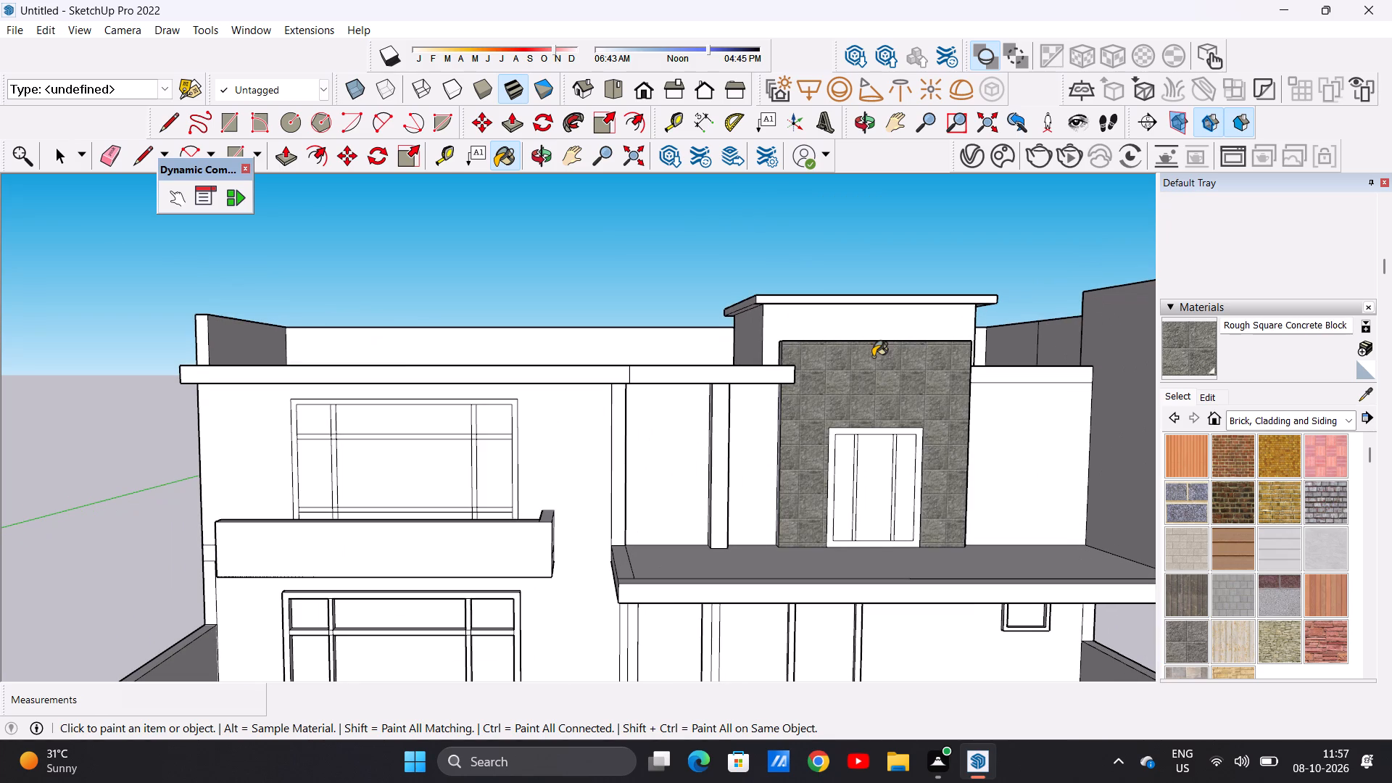
scroll(908, 402, "up", 5)
scroll(773, 389, "down", 2)
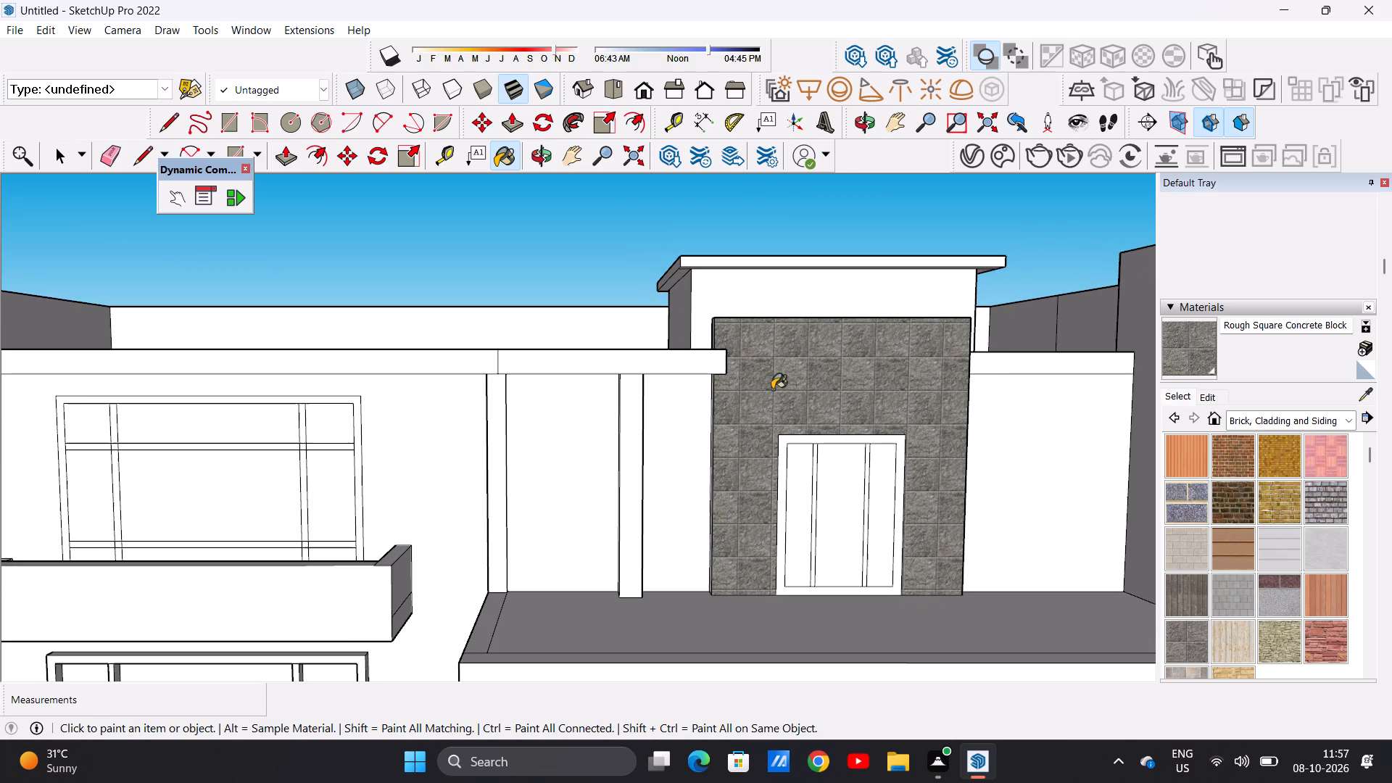
Raise the brightness of the Rough Square Concrete Block material to a lighter, mid-light grey-beige stone tone.
left_click(1201, 400)
left_click(1251, 487)
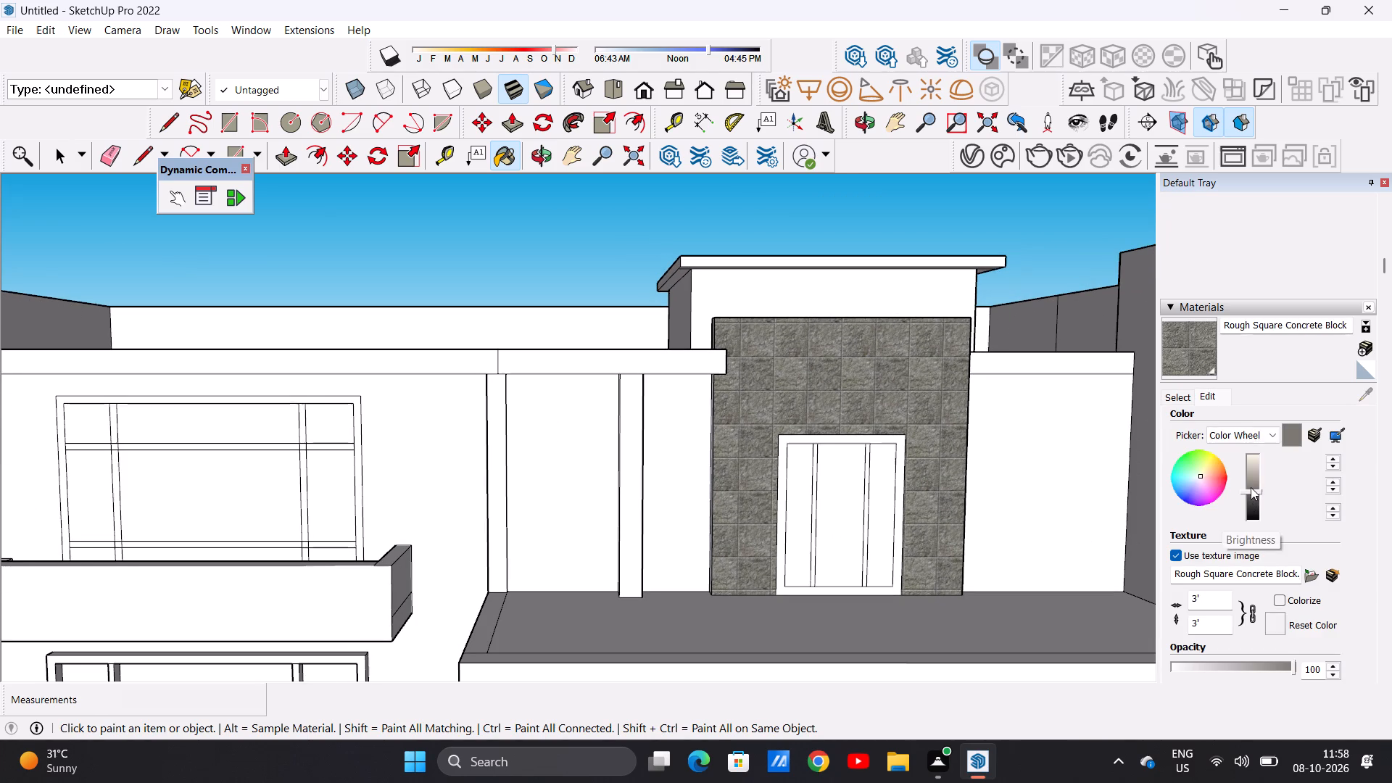
left_click(1253, 481)
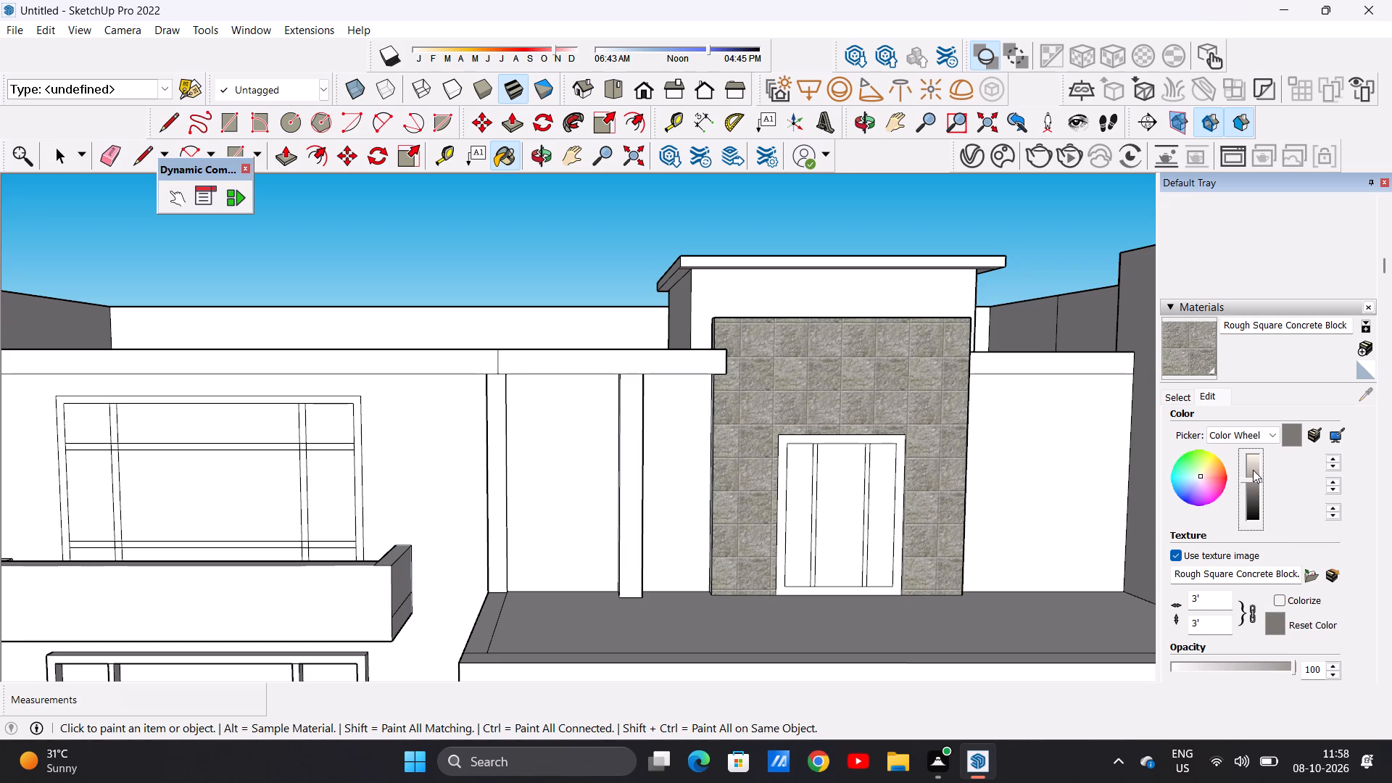
left_click(1253, 469)
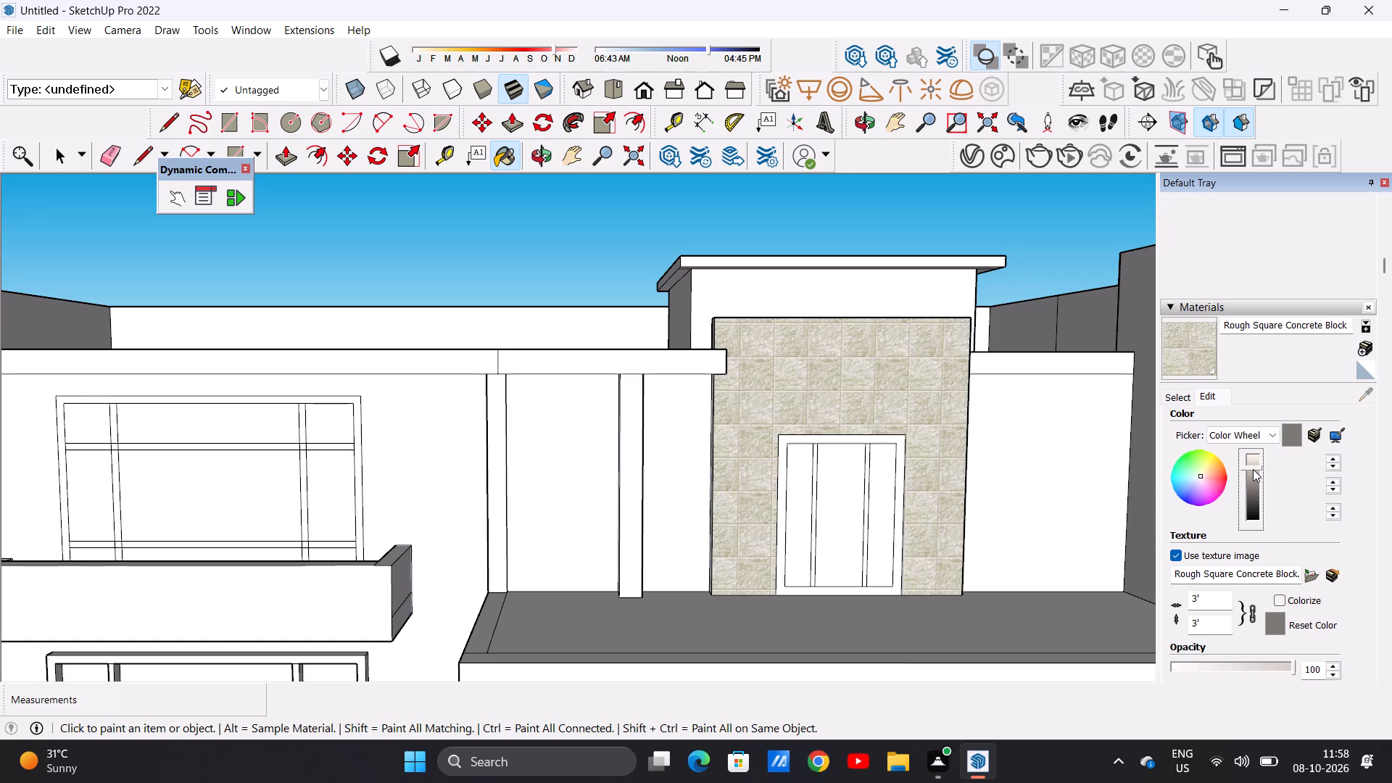
left_click(1251, 476)
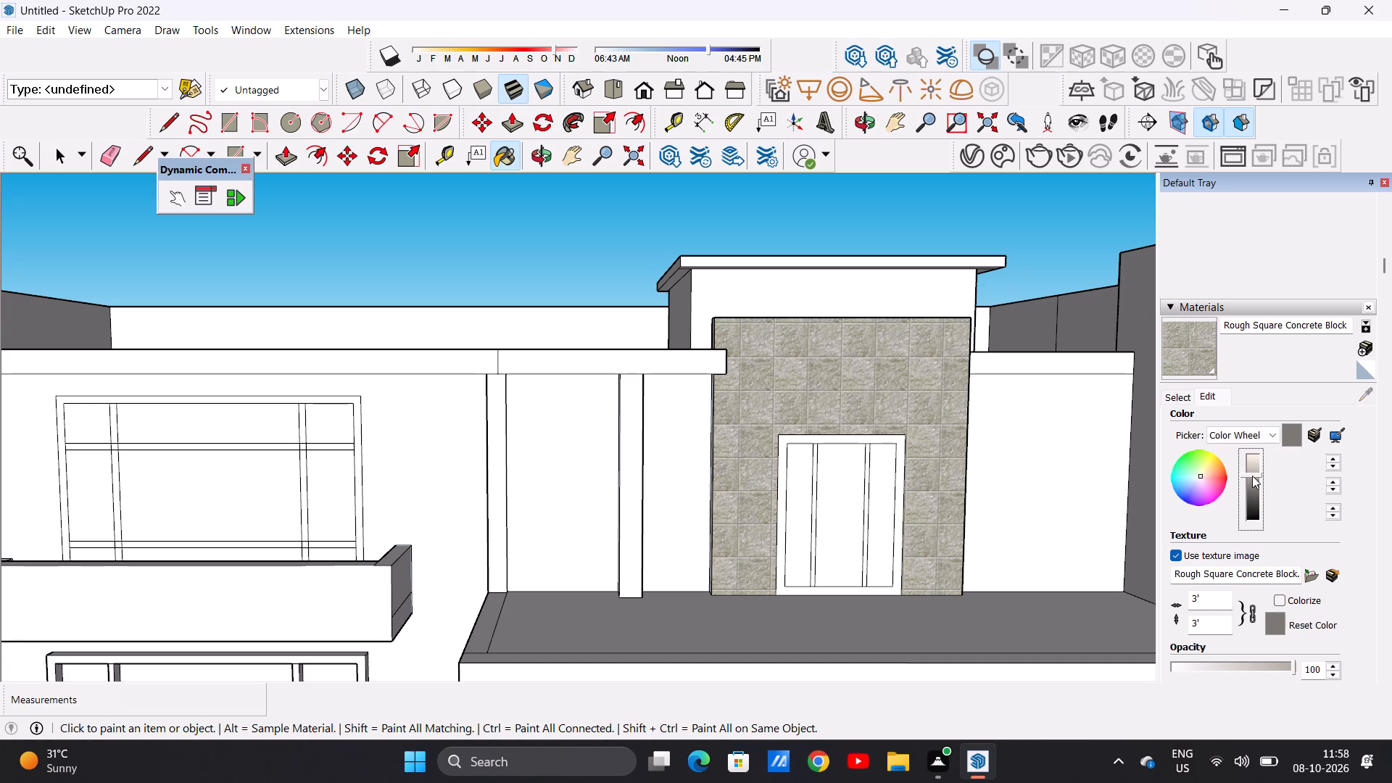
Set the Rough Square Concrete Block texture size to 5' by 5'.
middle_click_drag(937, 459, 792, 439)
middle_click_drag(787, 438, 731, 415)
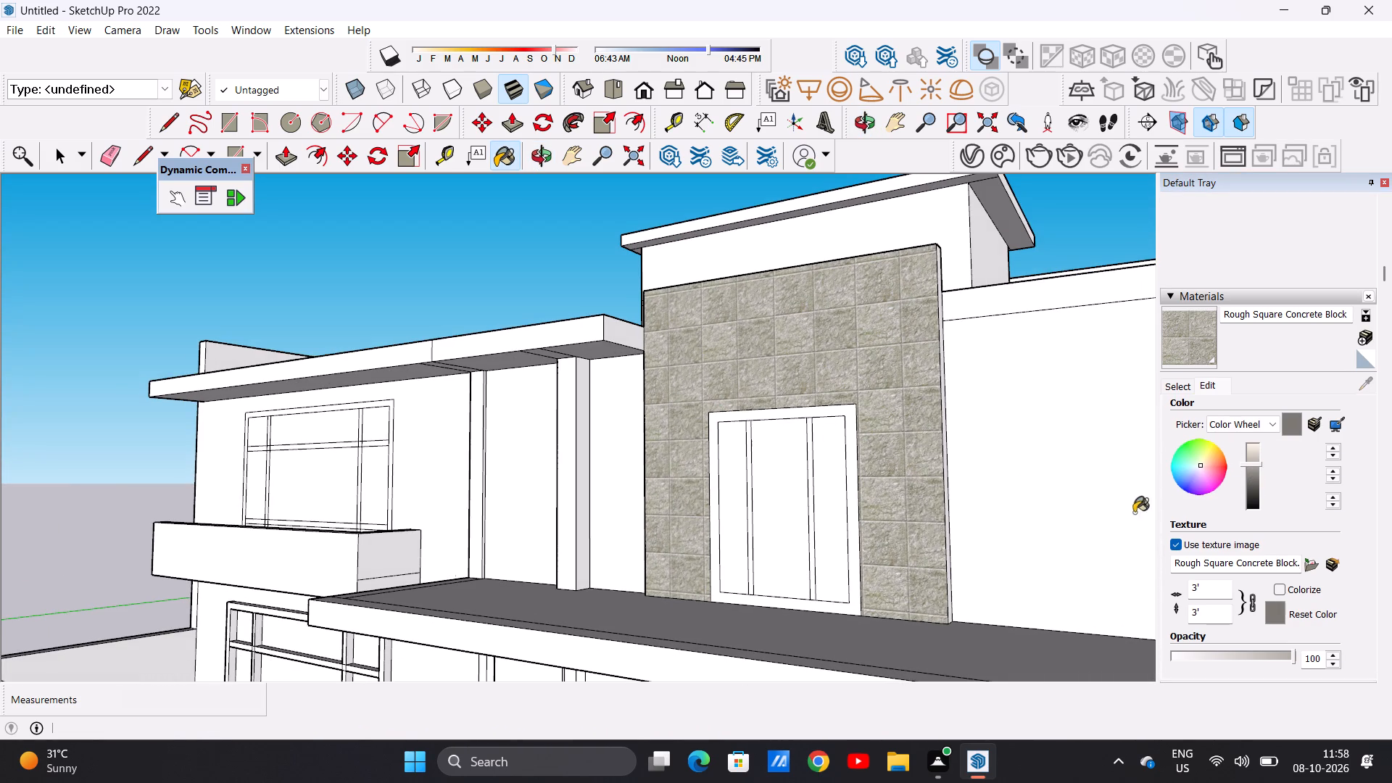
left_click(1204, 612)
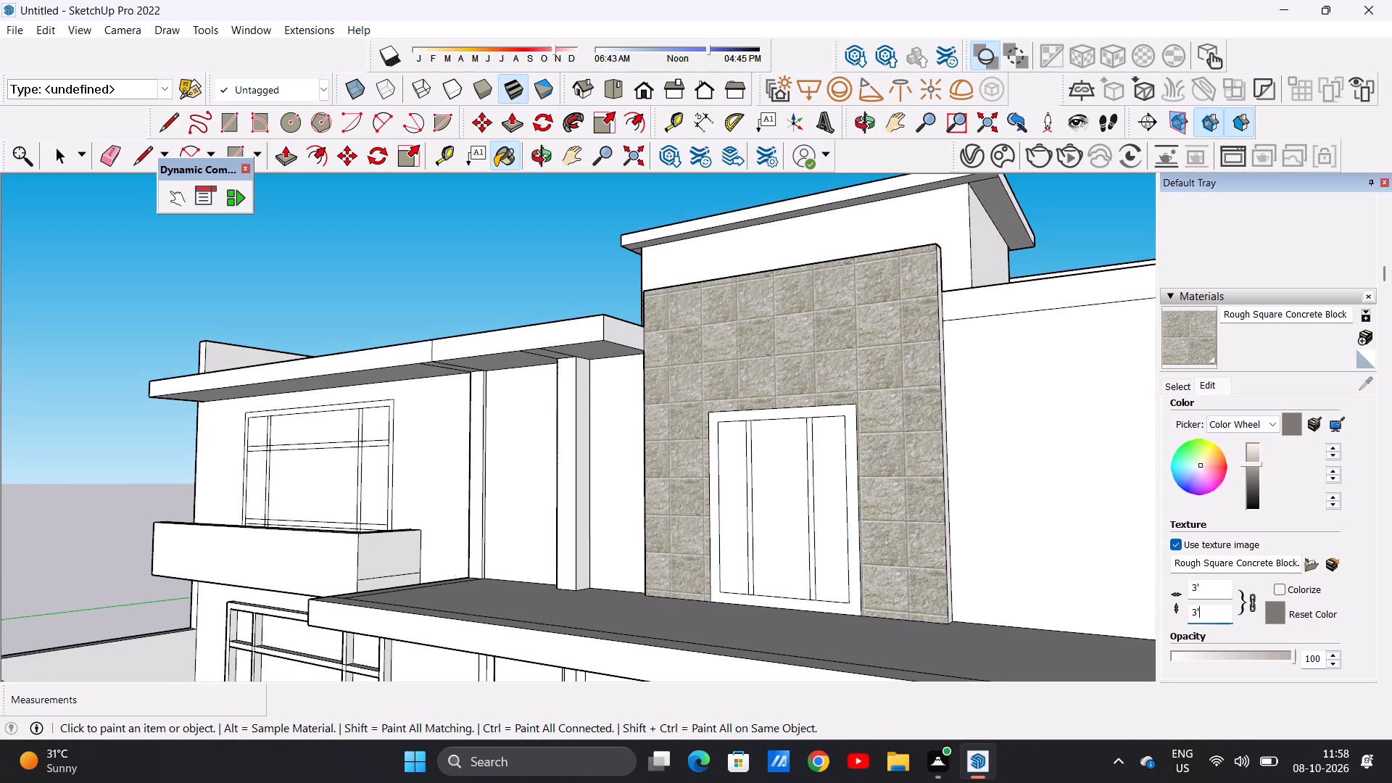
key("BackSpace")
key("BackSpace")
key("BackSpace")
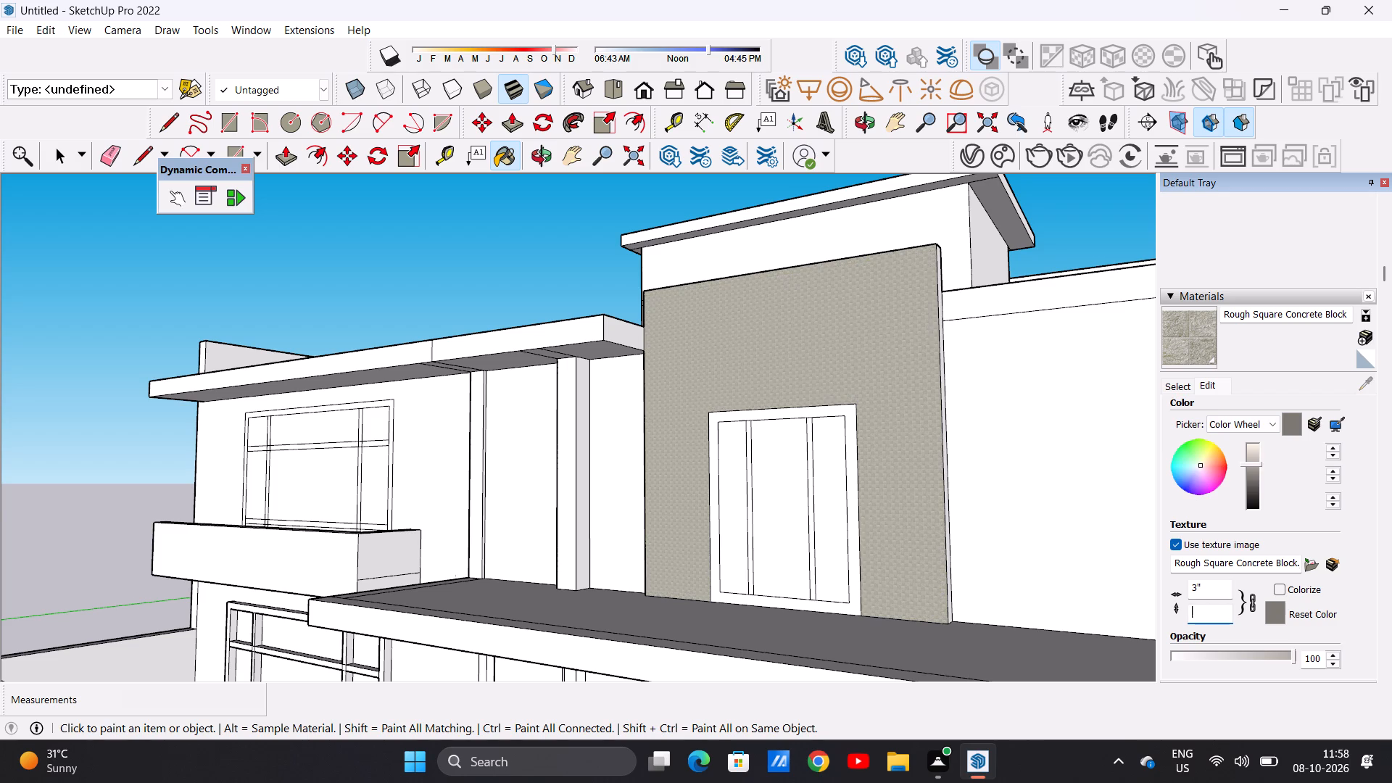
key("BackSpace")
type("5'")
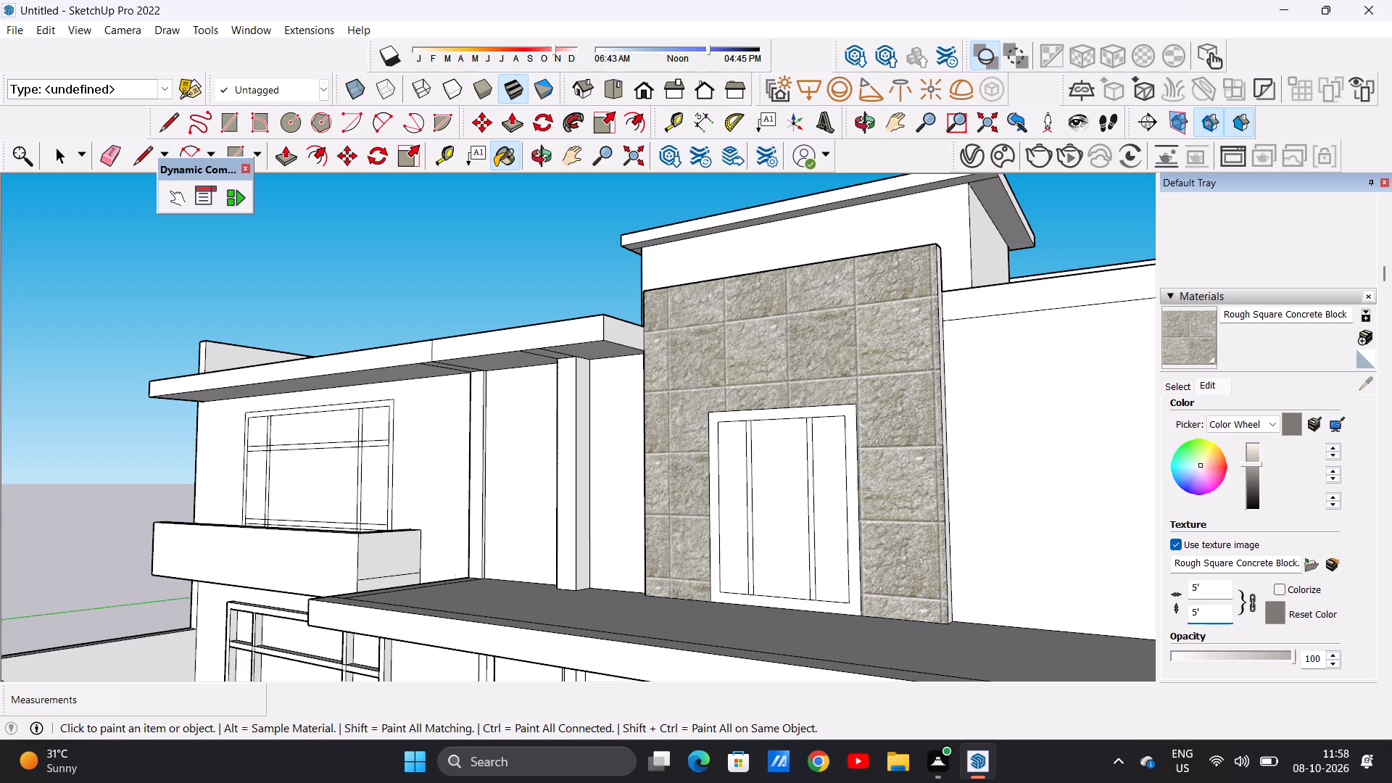
Set the Rough Square Concrete Block texture size to 10' by 10'.
key("BackSpace")
key("BackSpace")
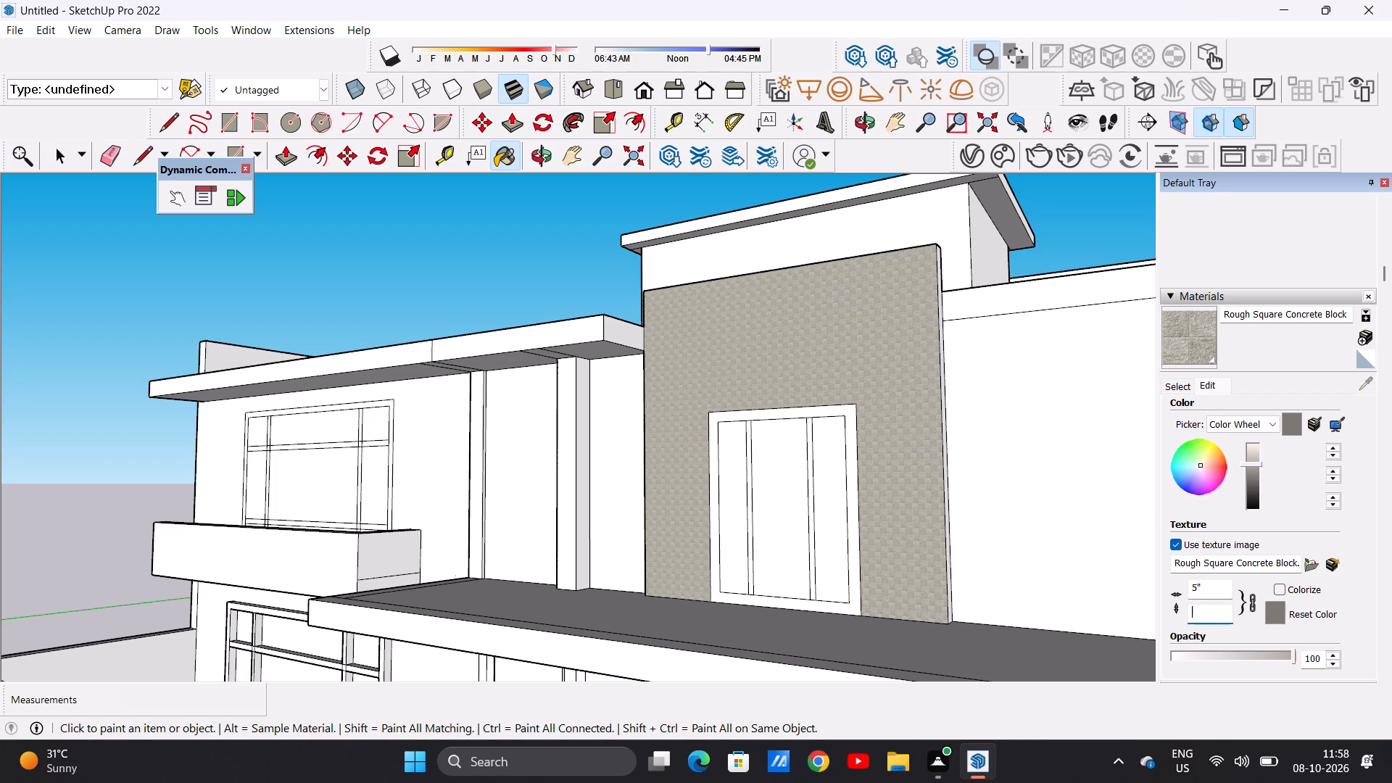
key("BackSpace")
type("10'")
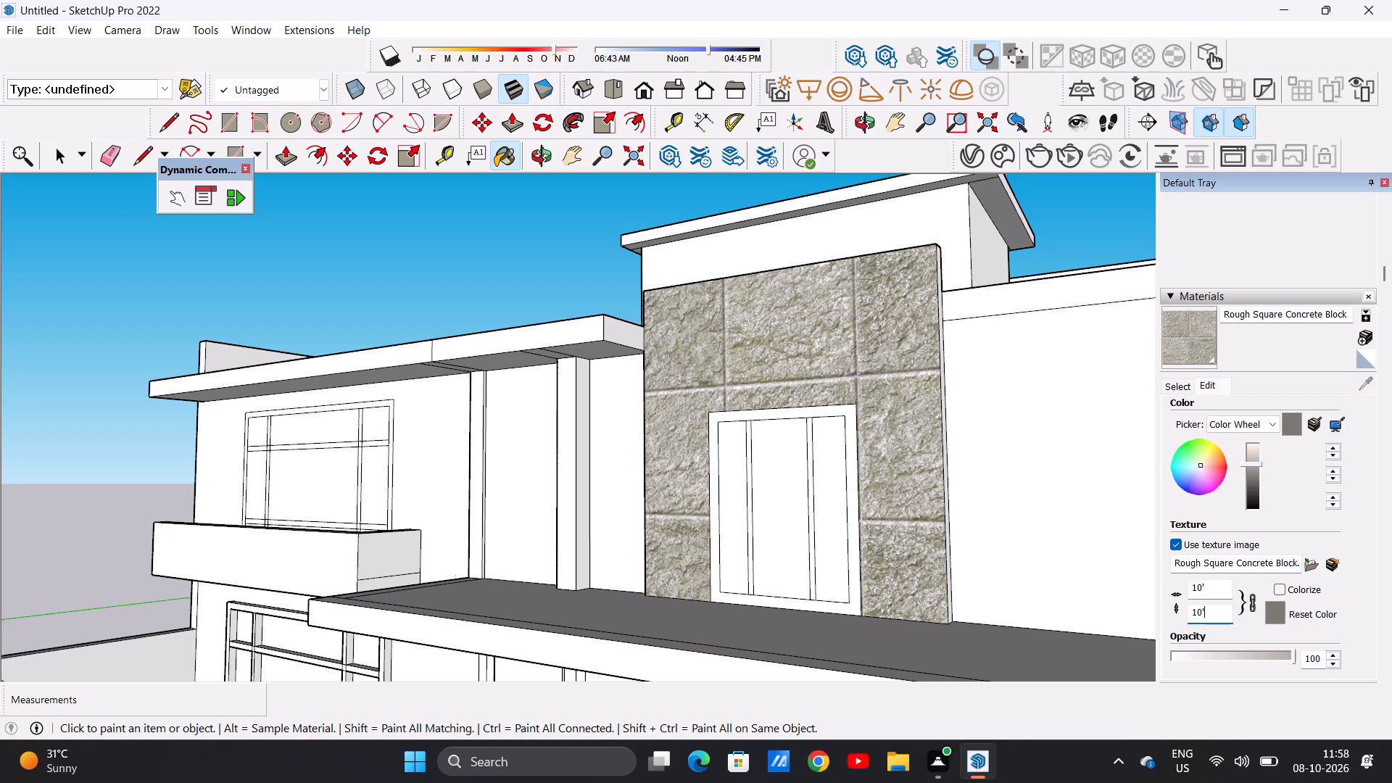
key("Return")
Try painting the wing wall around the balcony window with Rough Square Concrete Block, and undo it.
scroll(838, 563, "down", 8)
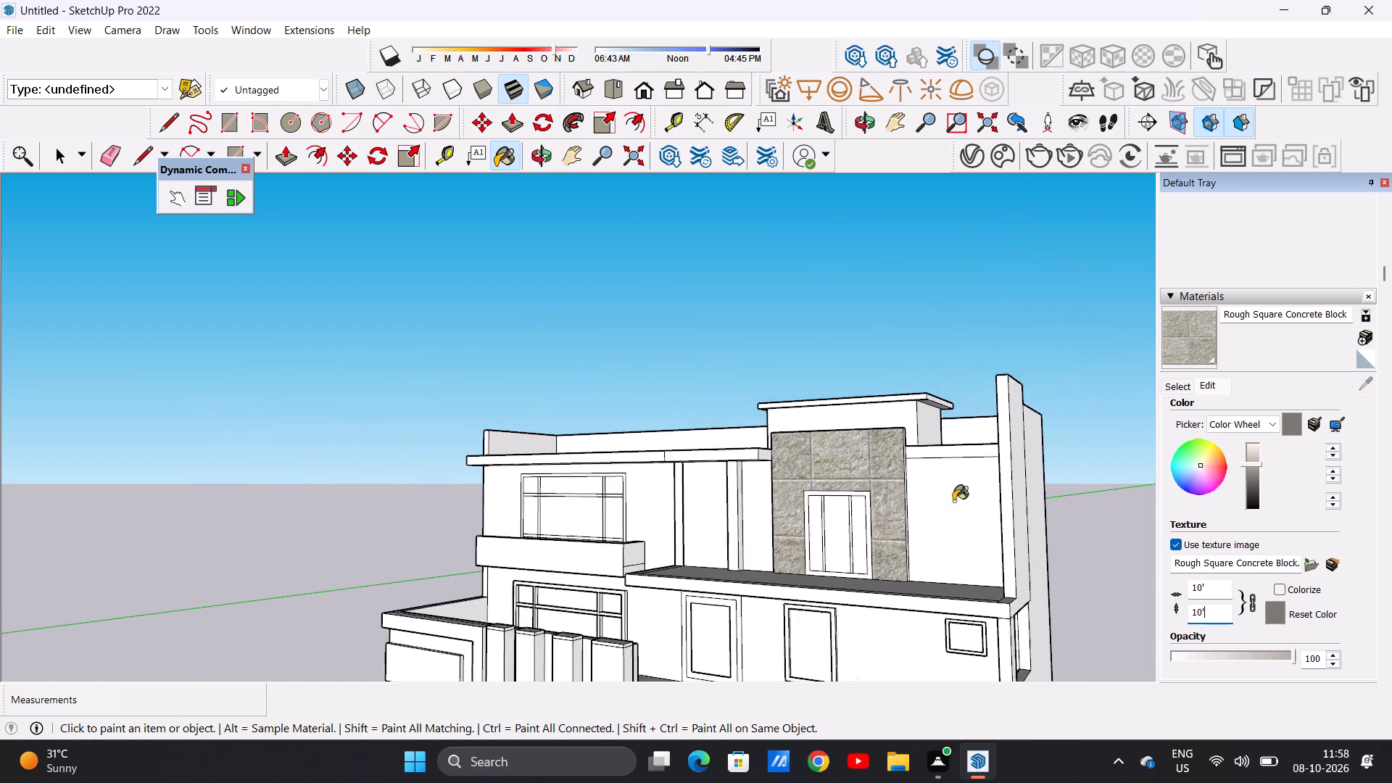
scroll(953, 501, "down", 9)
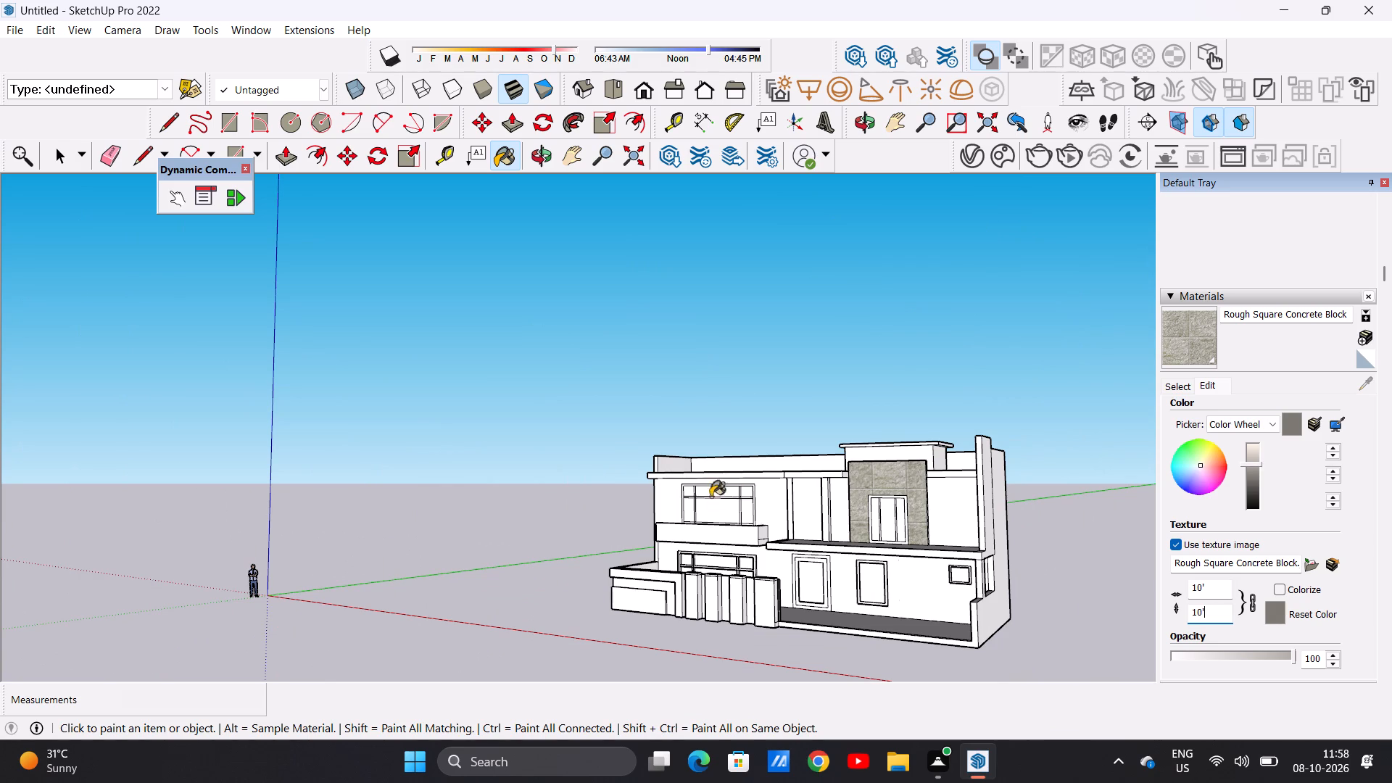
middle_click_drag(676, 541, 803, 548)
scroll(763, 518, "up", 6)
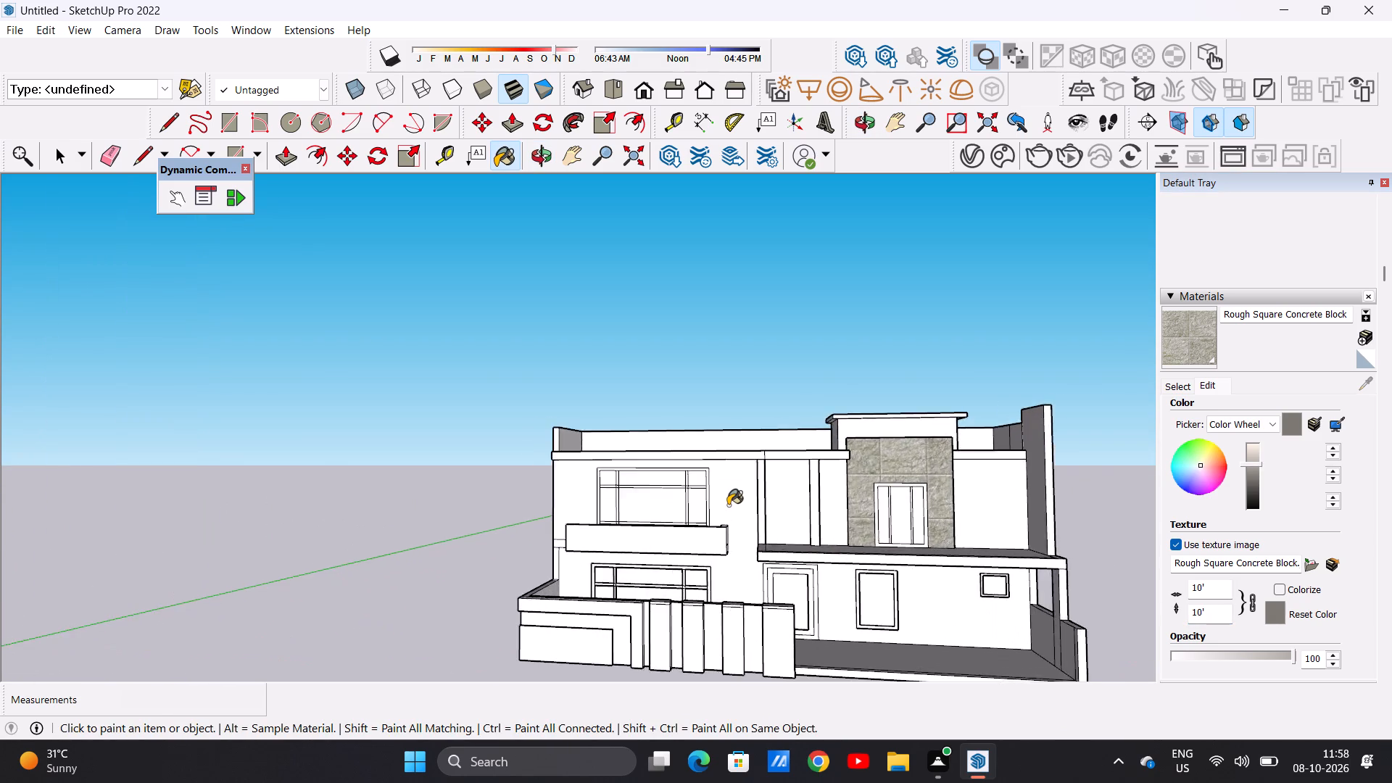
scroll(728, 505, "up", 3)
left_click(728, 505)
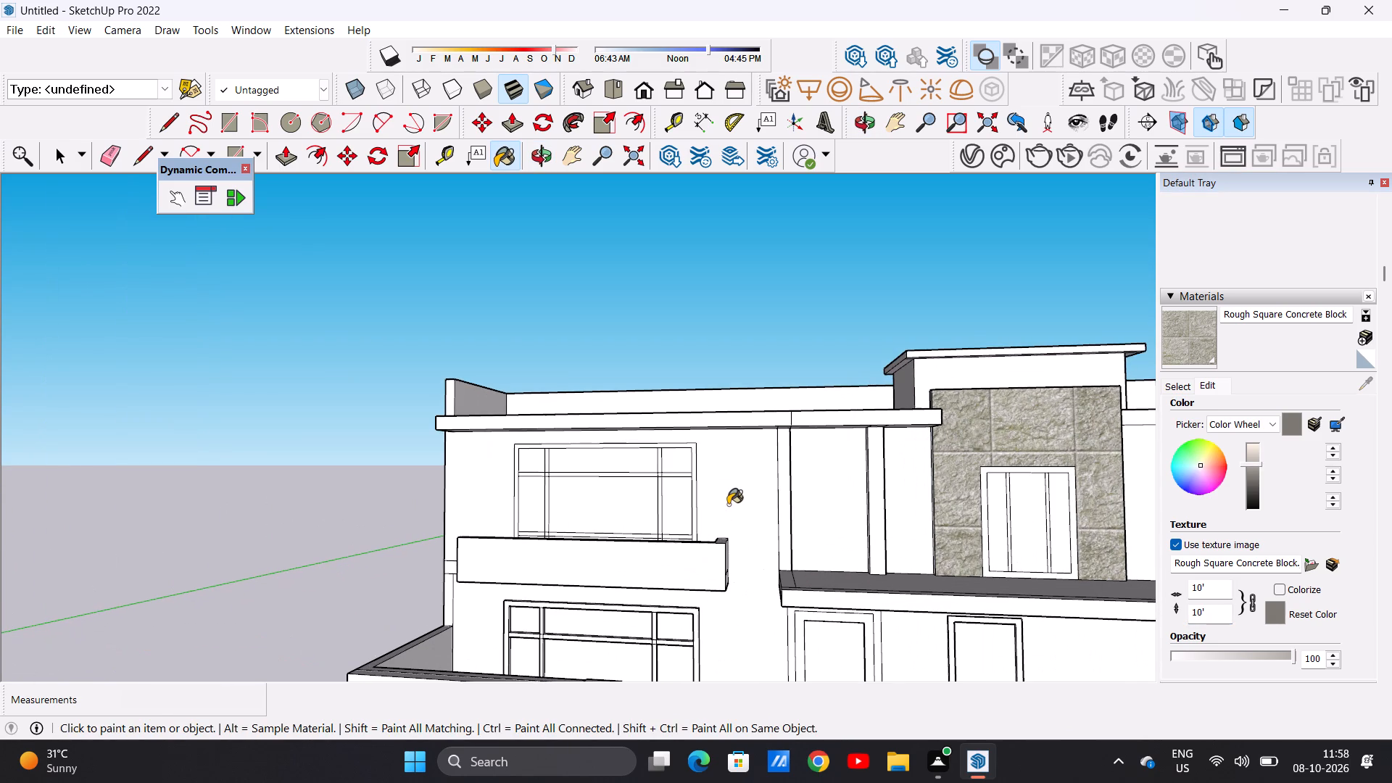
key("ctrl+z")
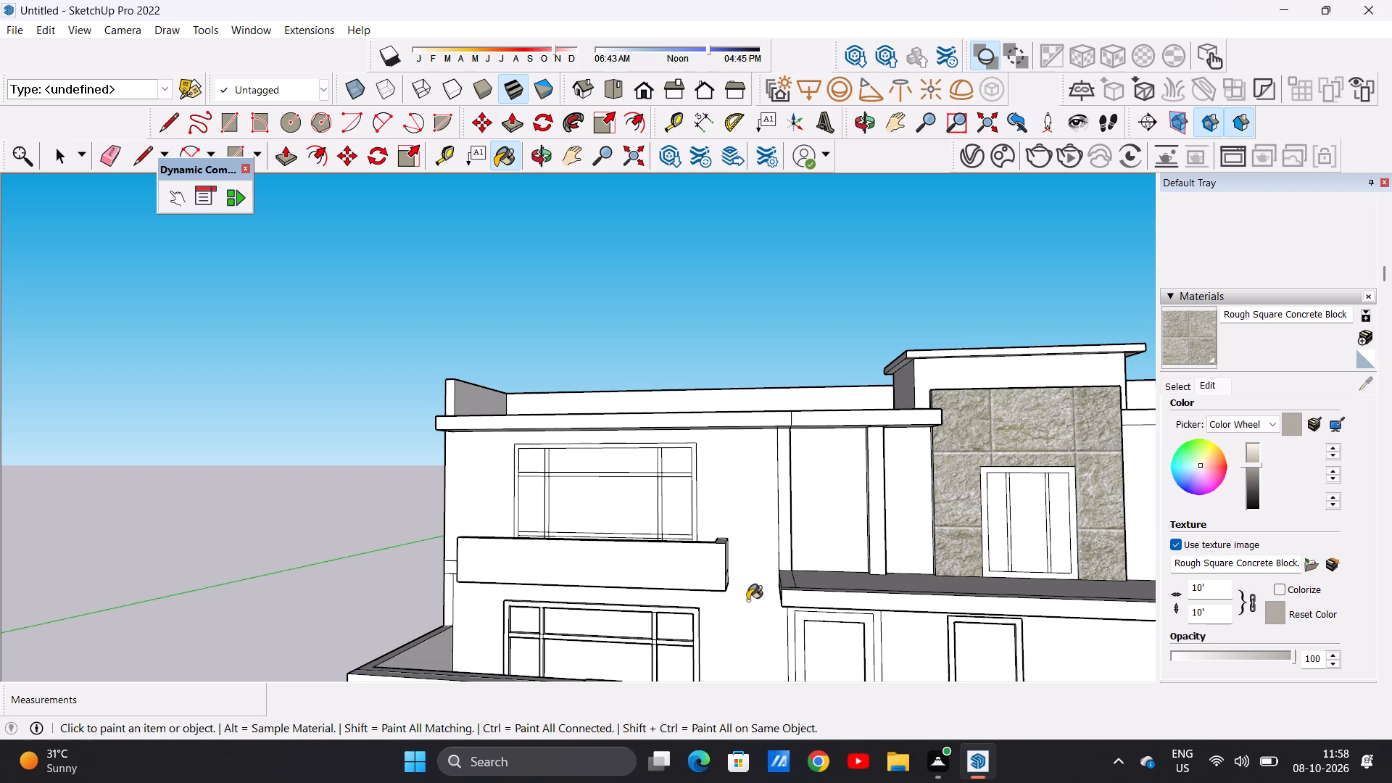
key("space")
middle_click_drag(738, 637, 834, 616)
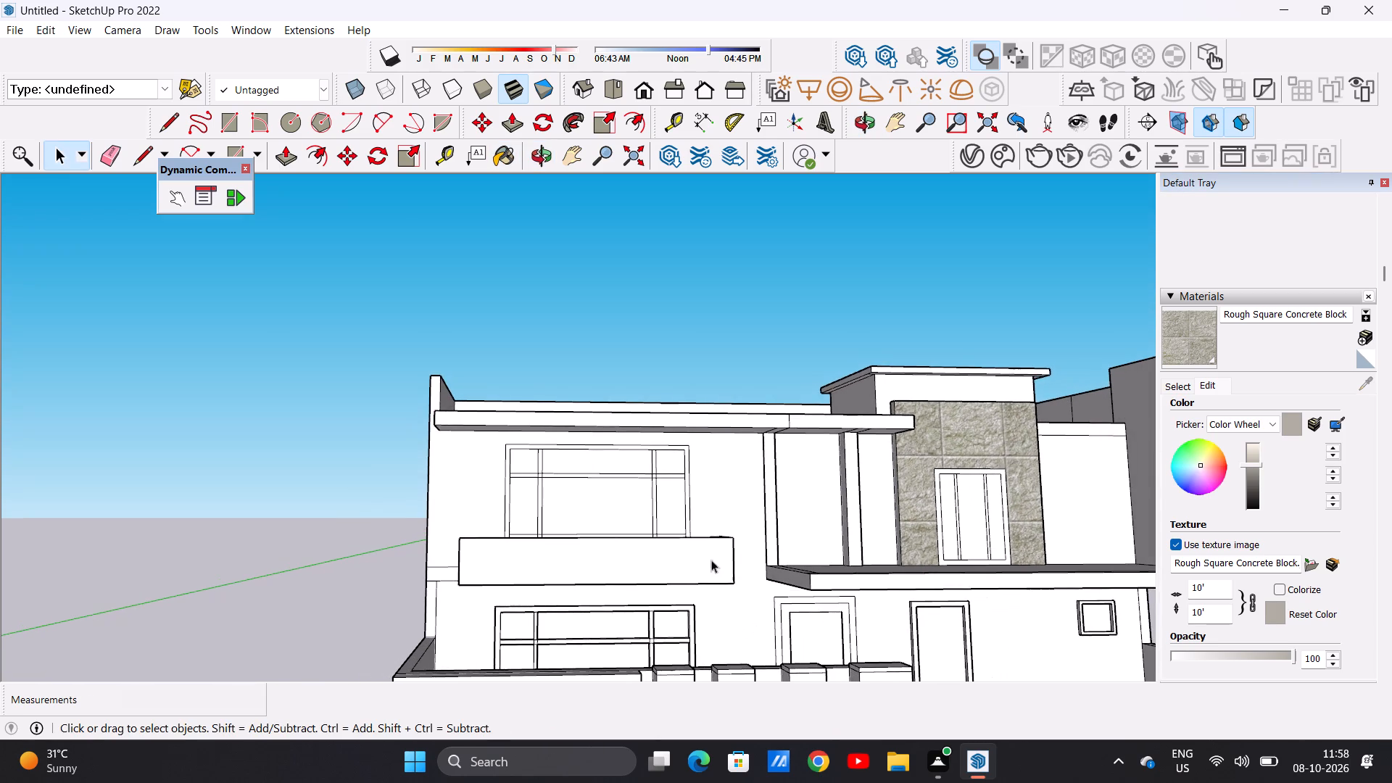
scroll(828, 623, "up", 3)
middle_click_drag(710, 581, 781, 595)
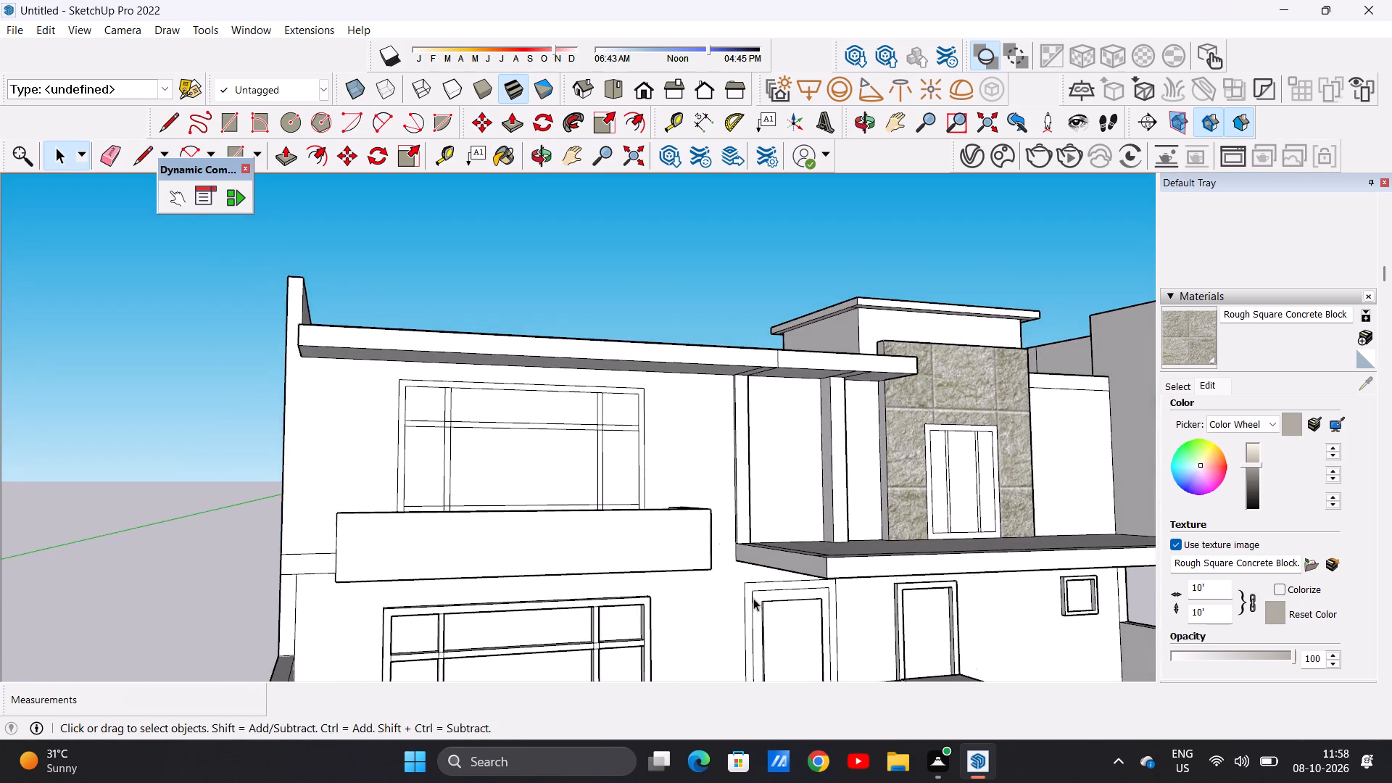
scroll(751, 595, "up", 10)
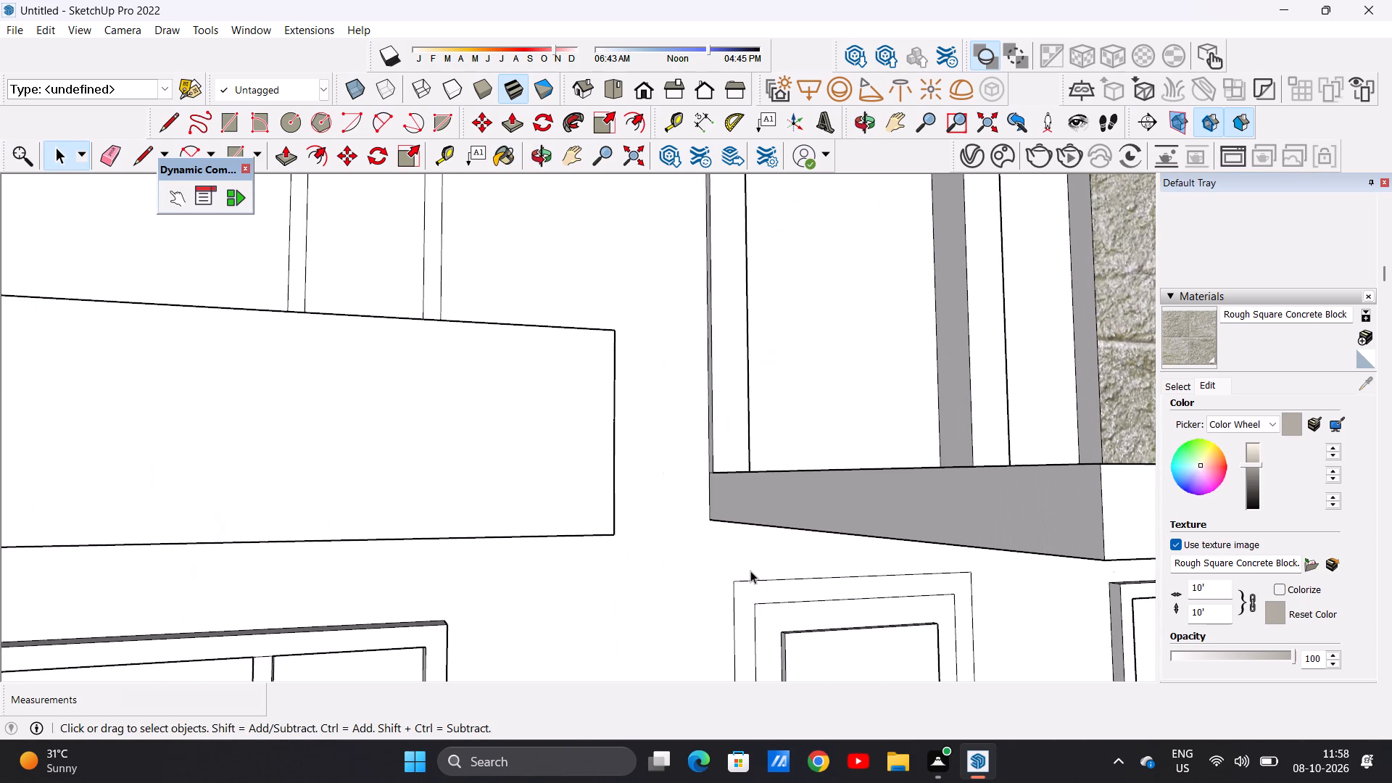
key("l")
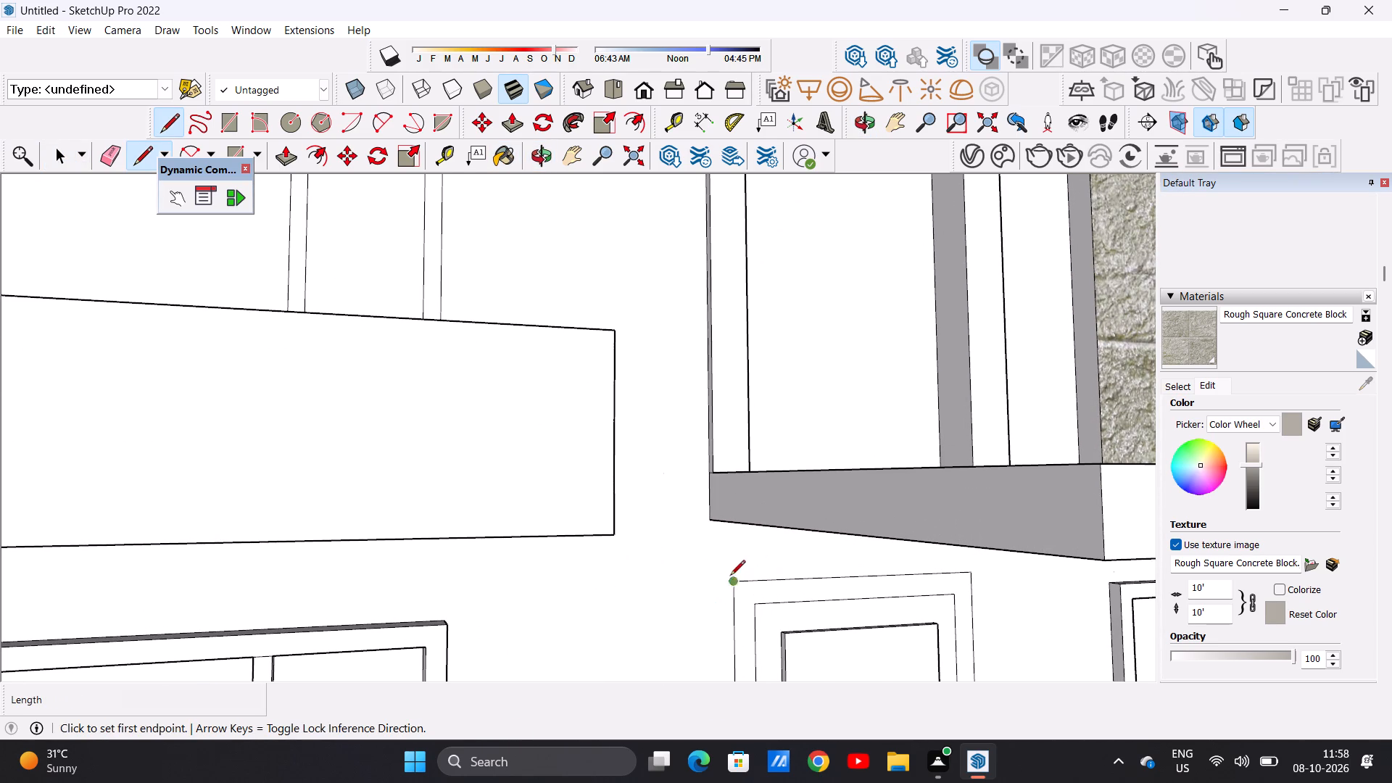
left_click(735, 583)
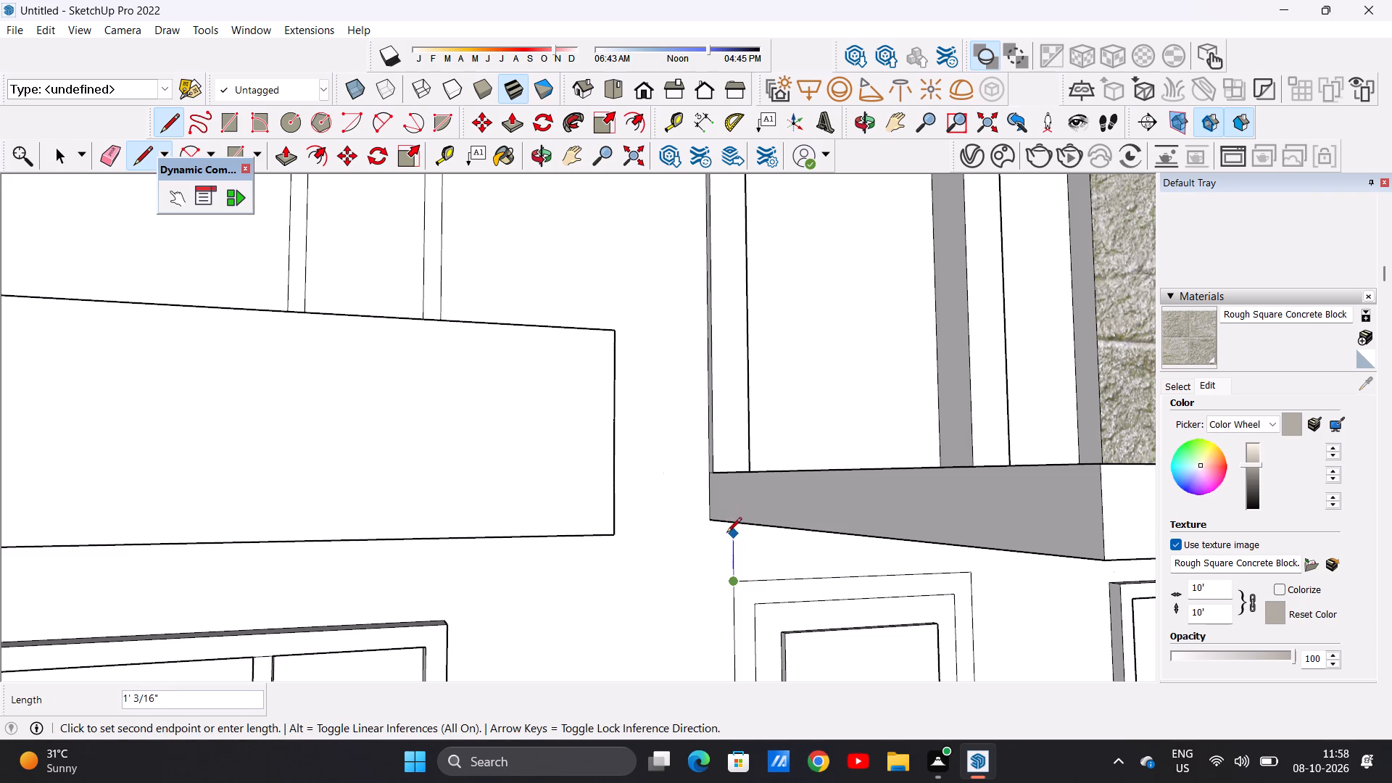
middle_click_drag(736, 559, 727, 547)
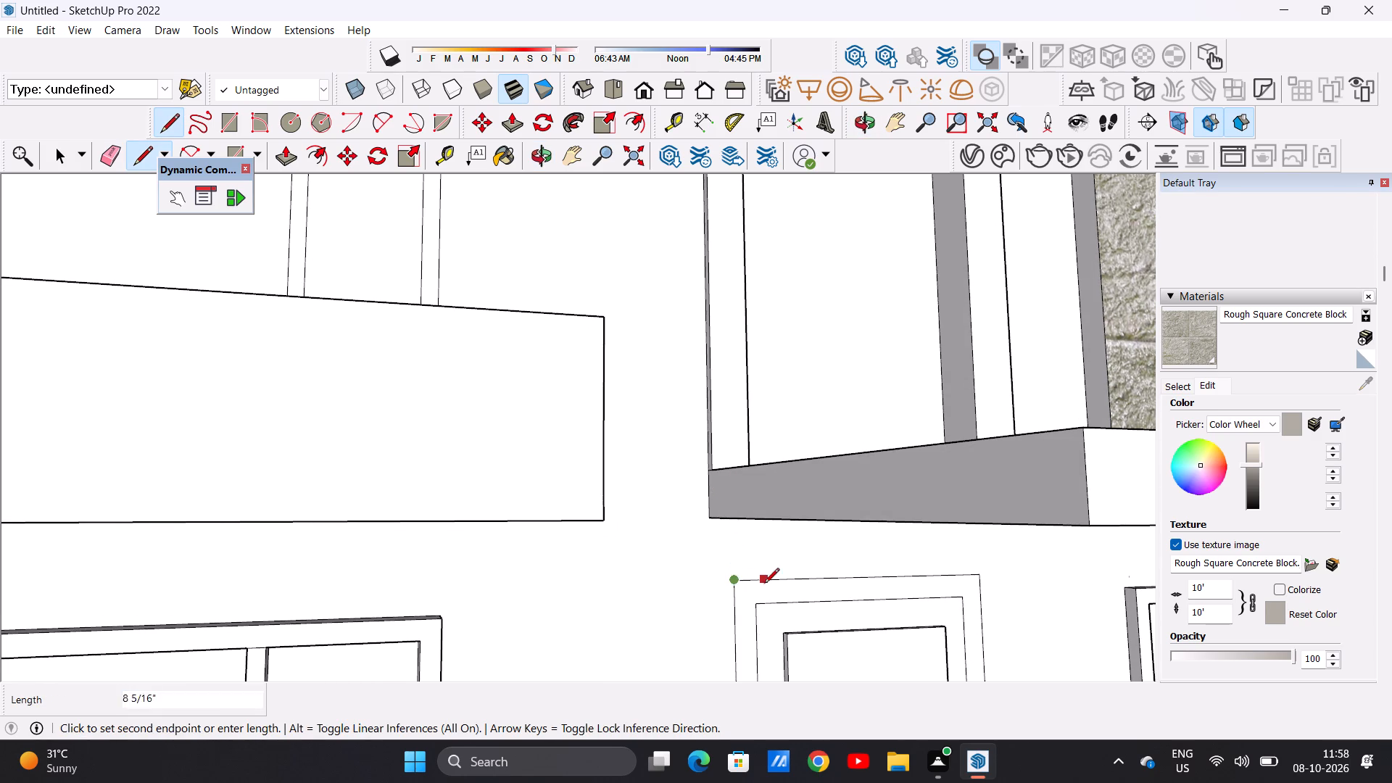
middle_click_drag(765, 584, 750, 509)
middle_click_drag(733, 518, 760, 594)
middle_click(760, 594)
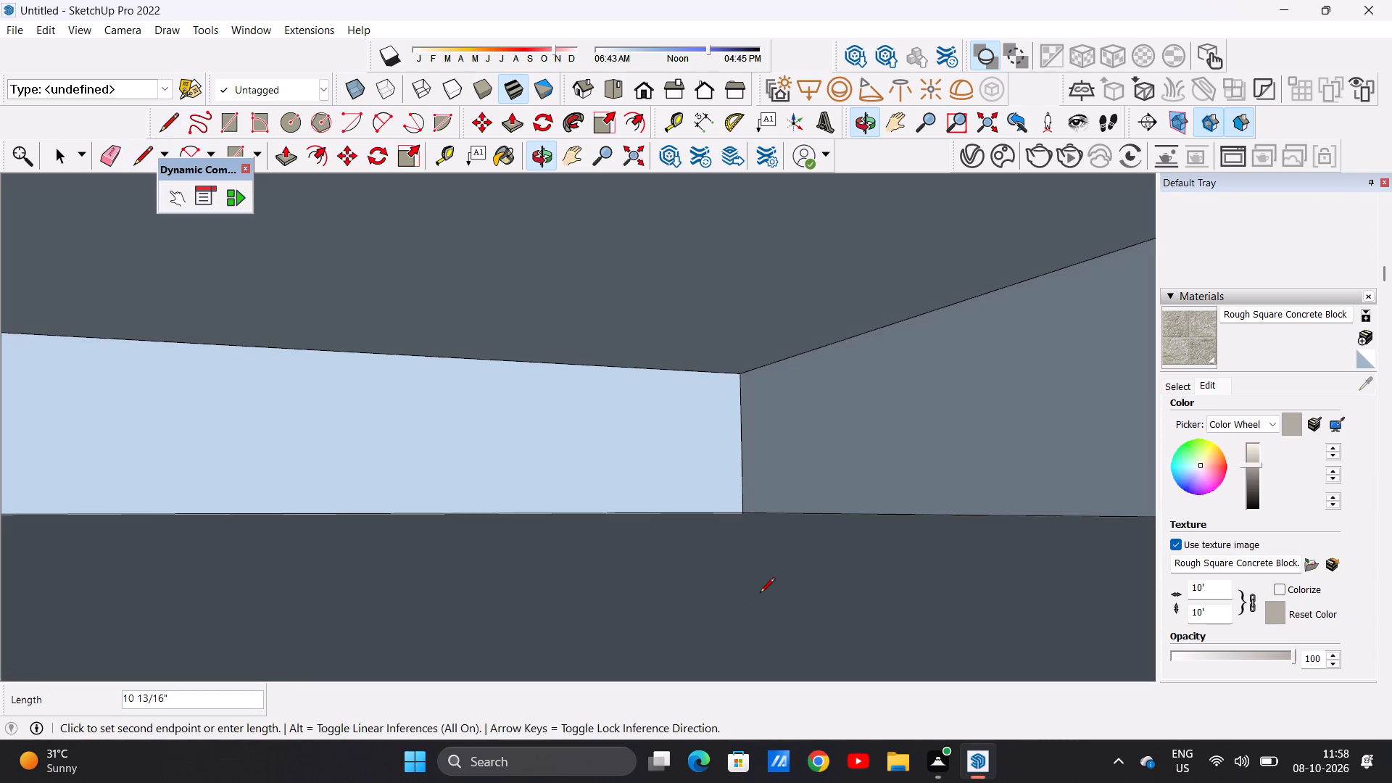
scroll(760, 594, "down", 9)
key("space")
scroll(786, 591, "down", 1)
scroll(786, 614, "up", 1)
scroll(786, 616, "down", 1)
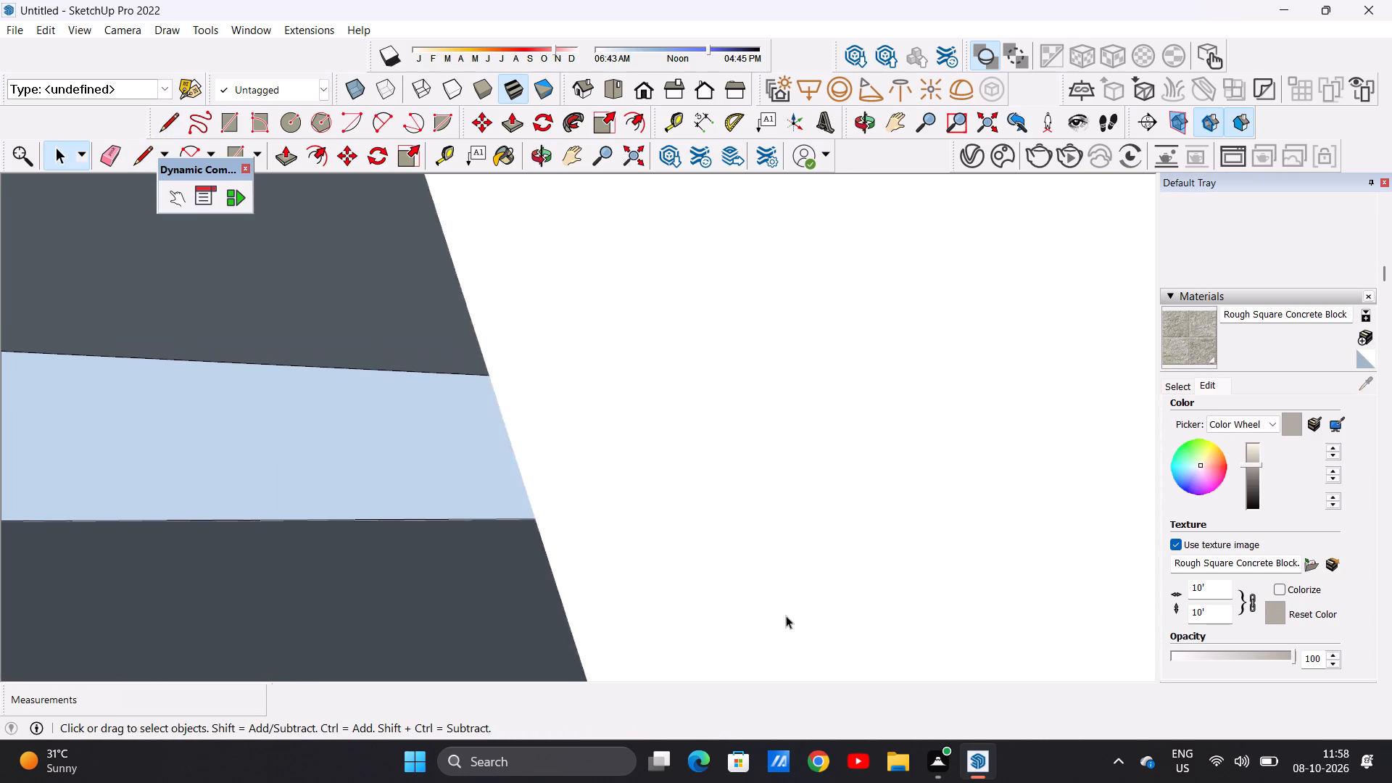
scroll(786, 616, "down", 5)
Draw a vertical line about 1' 4" long from the ground-floor door frame's upper corner nearest the balcony to the canopy's underside.
left_click(652, 91)
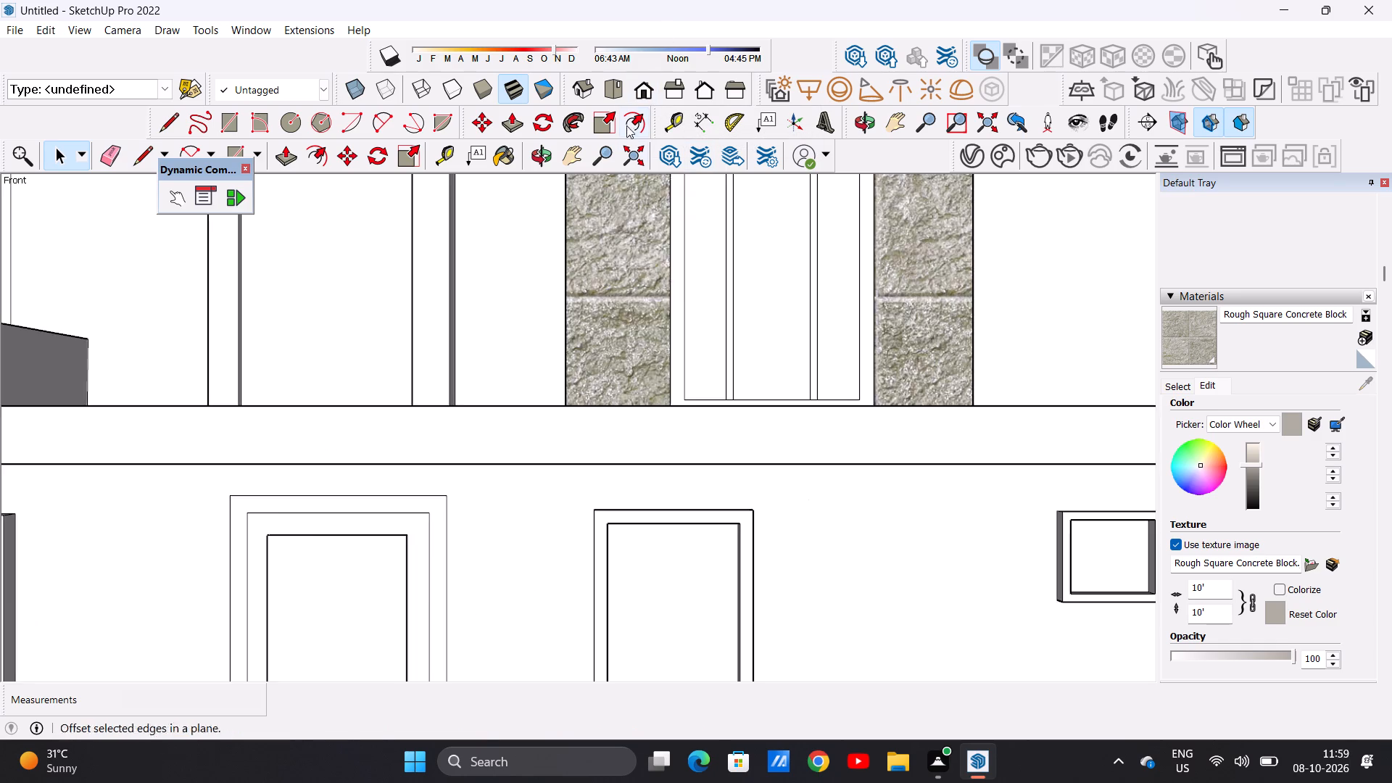
scroll(771, 519, "down", 3)
scroll(771, 519, "up", 1)
scroll(772, 519, "down", 1)
scroll(772, 525, "up", 1)
scroll(772, 526, "down", 2)
scroll(774, 531, "up", 1)
scroll(774, 531, "down", 9)
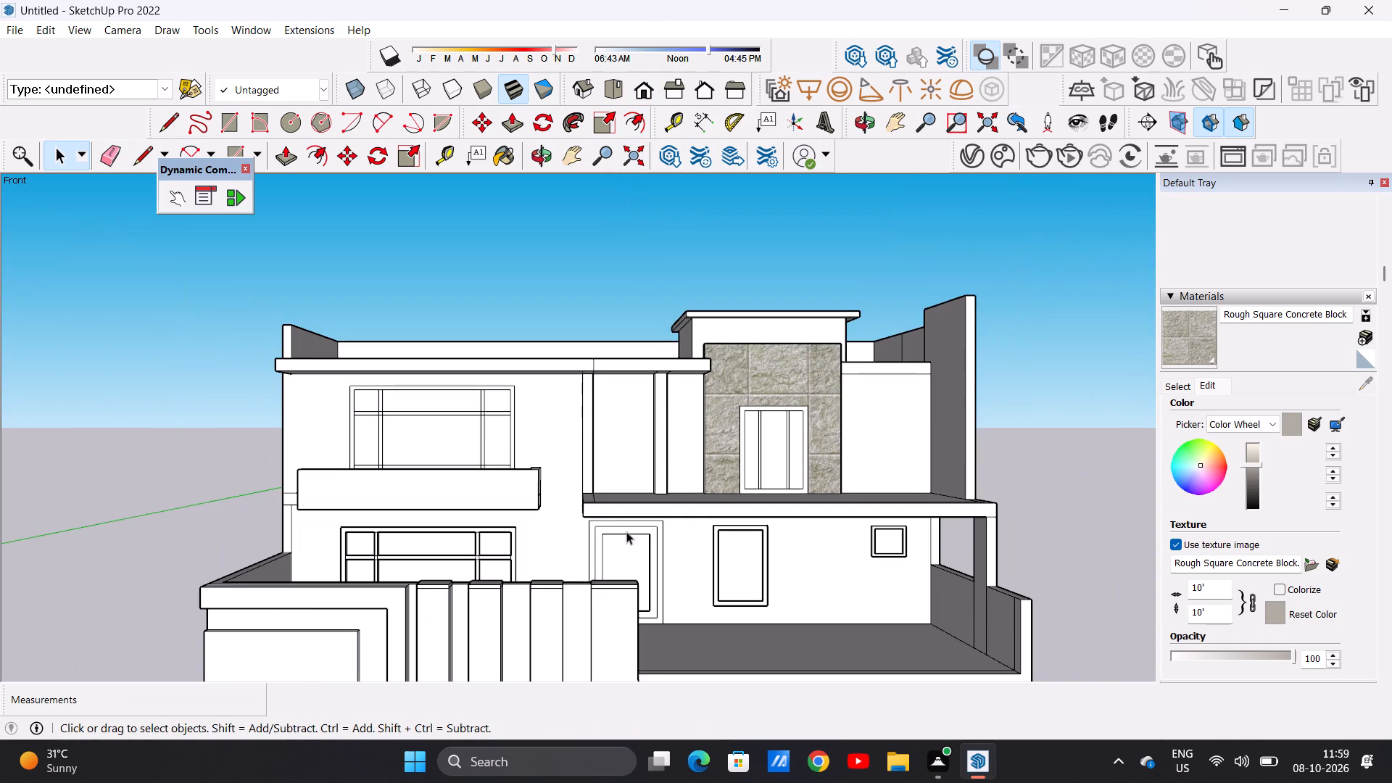
middle_click_drag(622, 534, 609, 523)
middle_click(609, 523)
scroll(600, 513, "up", 12)
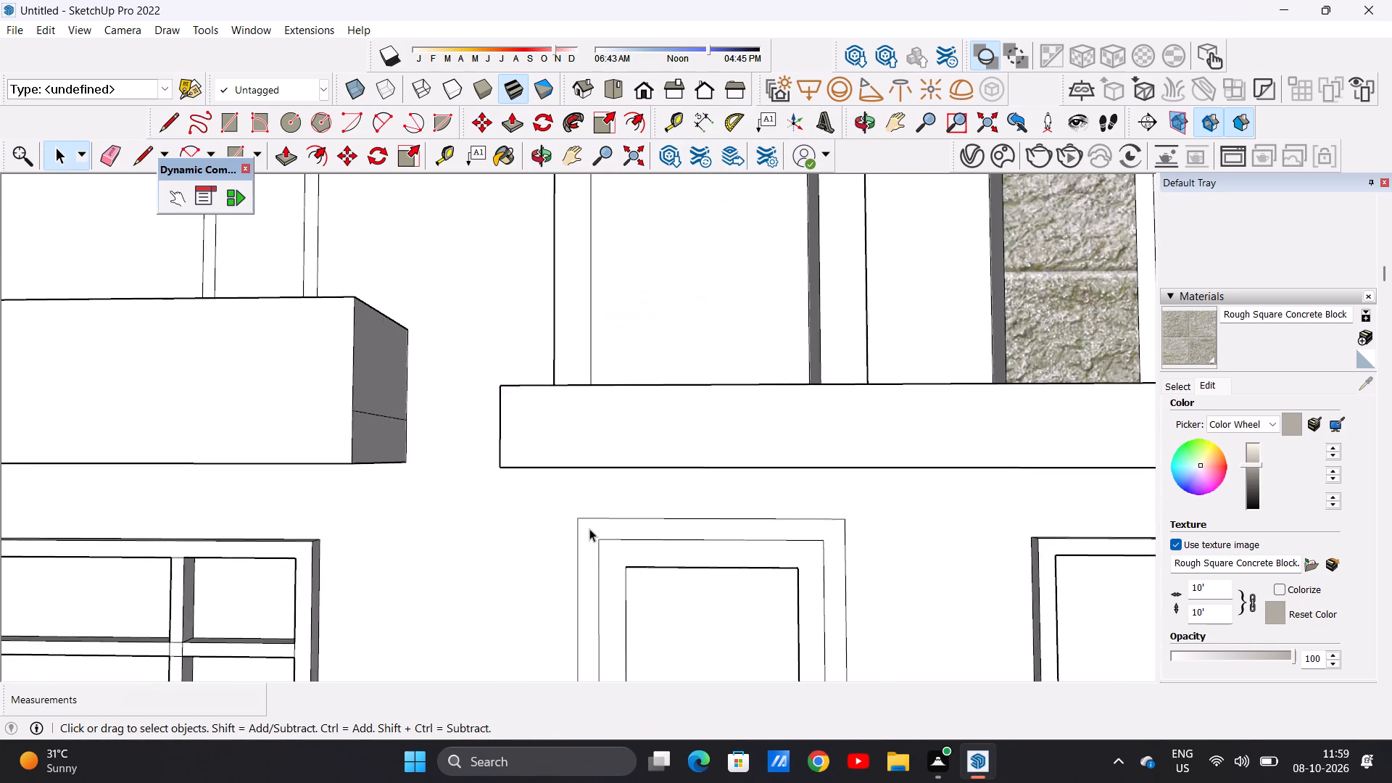
scroll(589, 529, "up", 3)
middle_click_drag(592, 528, 594, 499)
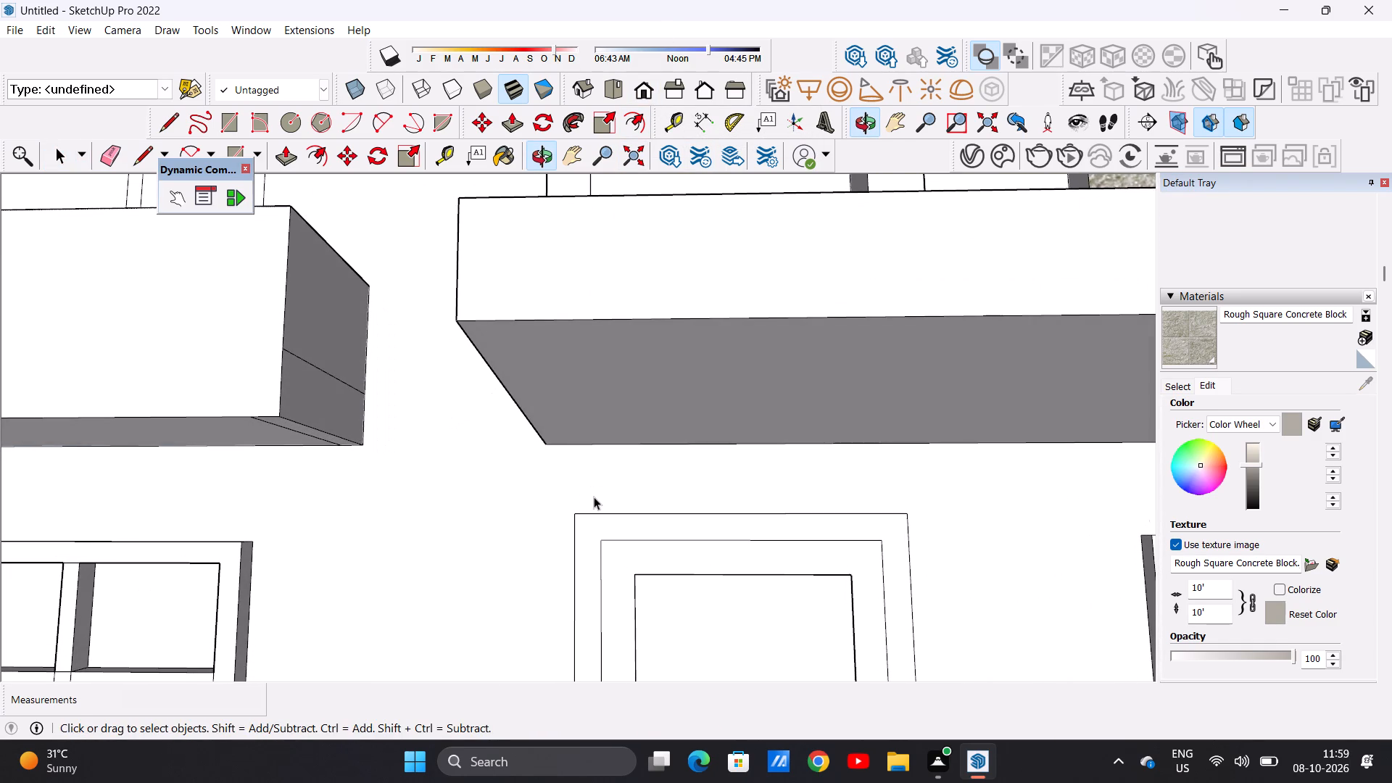
key("l")
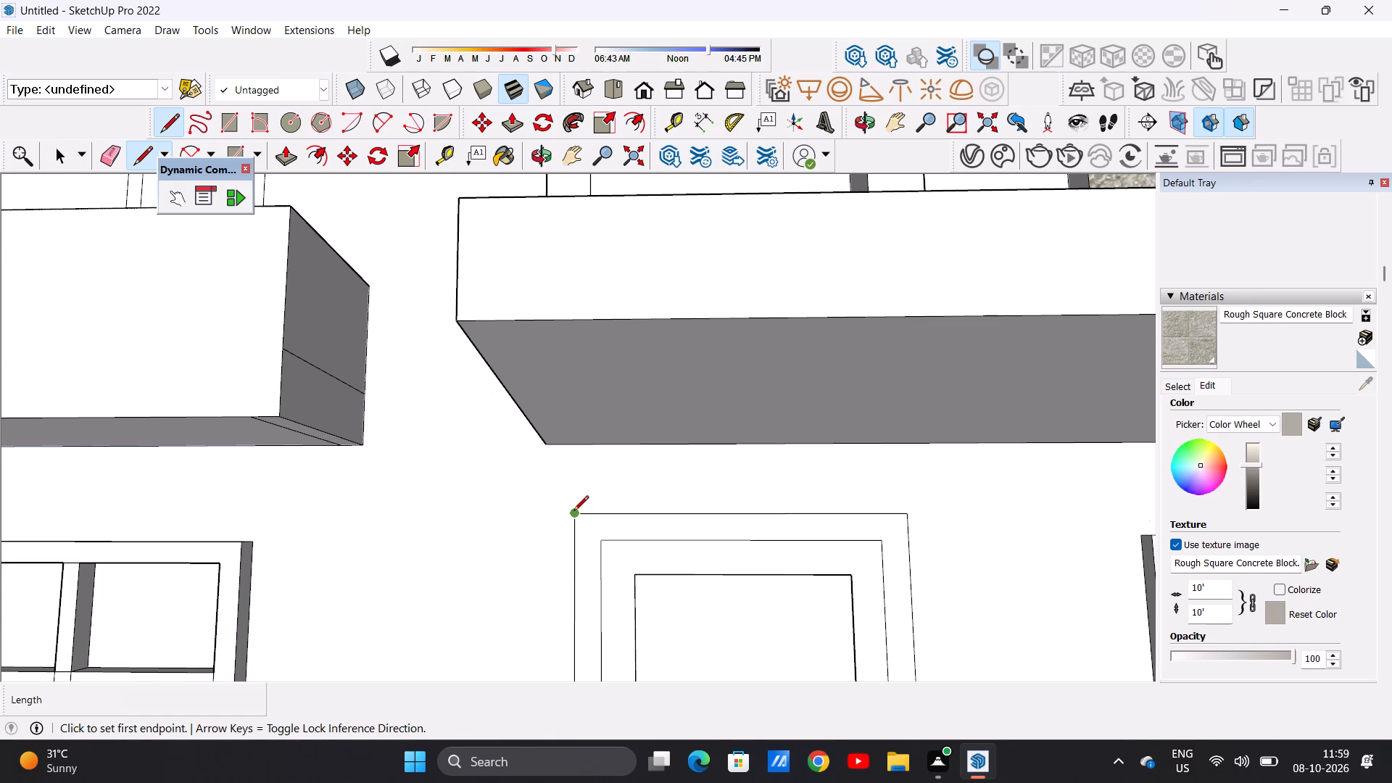
left_click(573, 515)
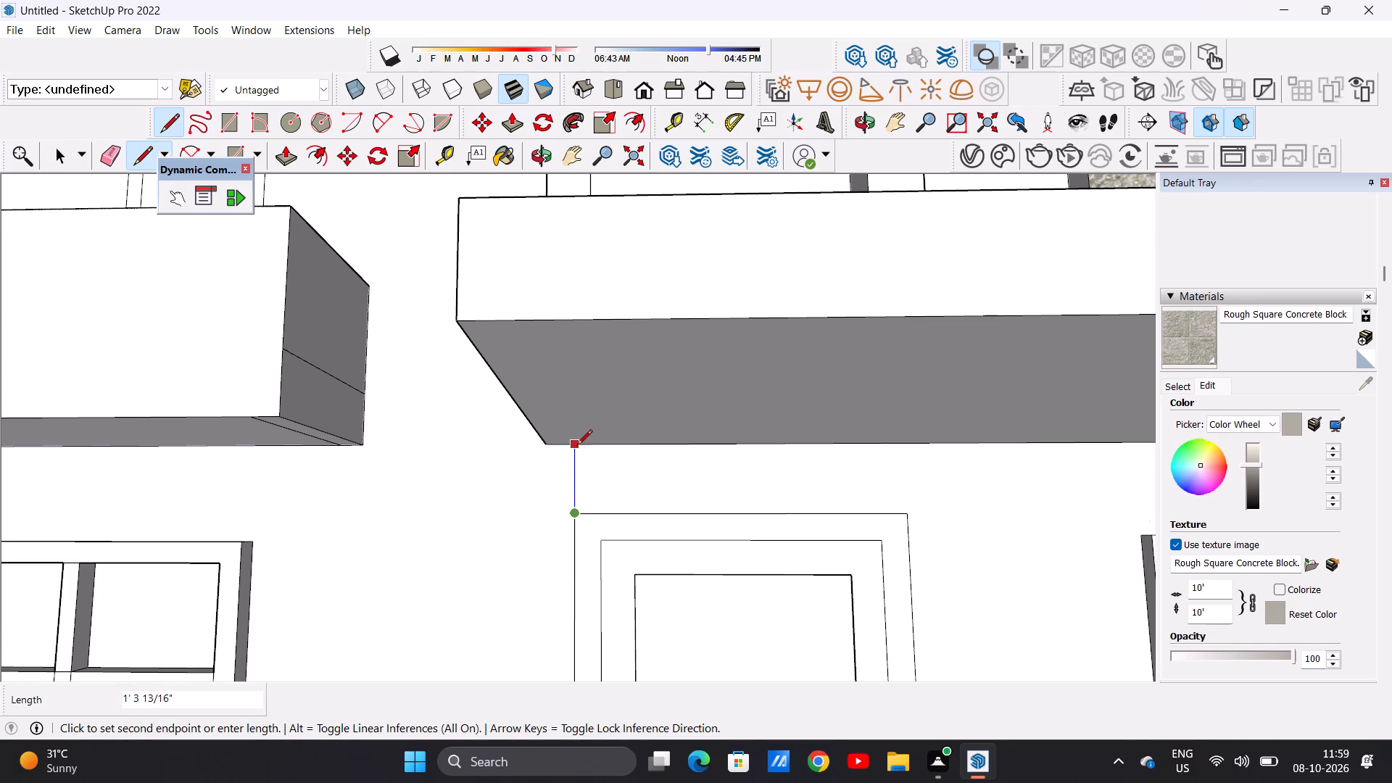
left_click(571, 444)
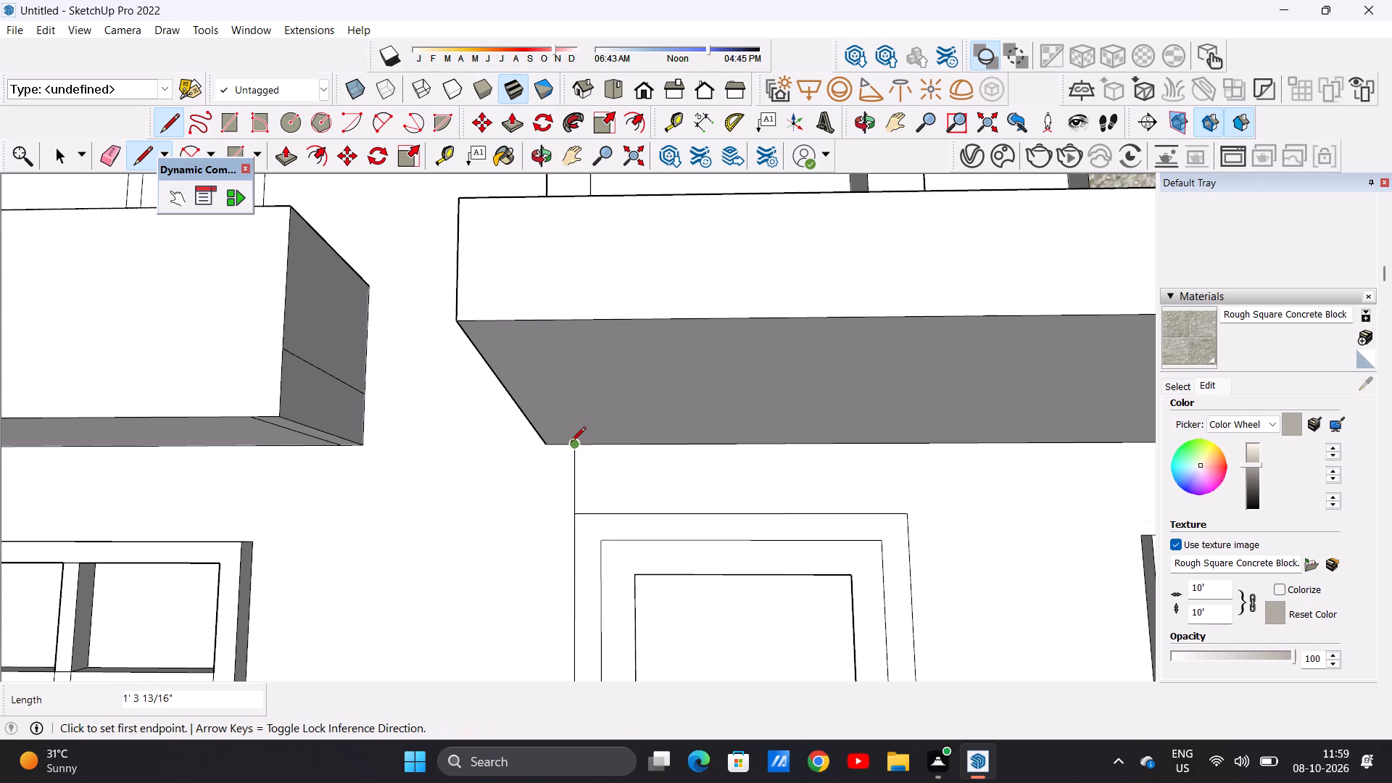
key("space")
Paint the two-storey wing's front wall around the balcony and its windows with Rough Square Concrete Block.
scroll(647, 546, "down", 13)
scroll(679, 531, "up", 1)
scroll(679, 534, "down", 2)
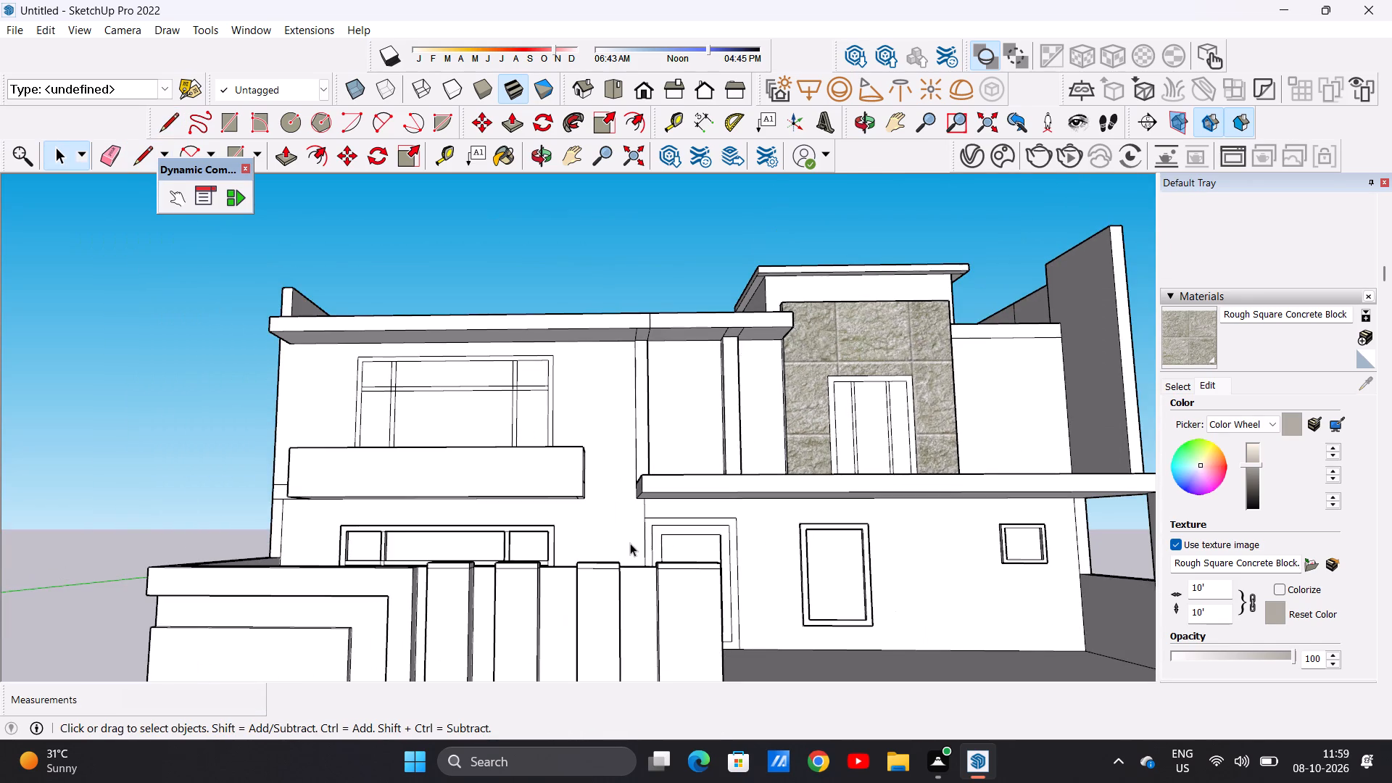
middle_click_drag(629, 543, 553, 643)
middle_click(661, 633)
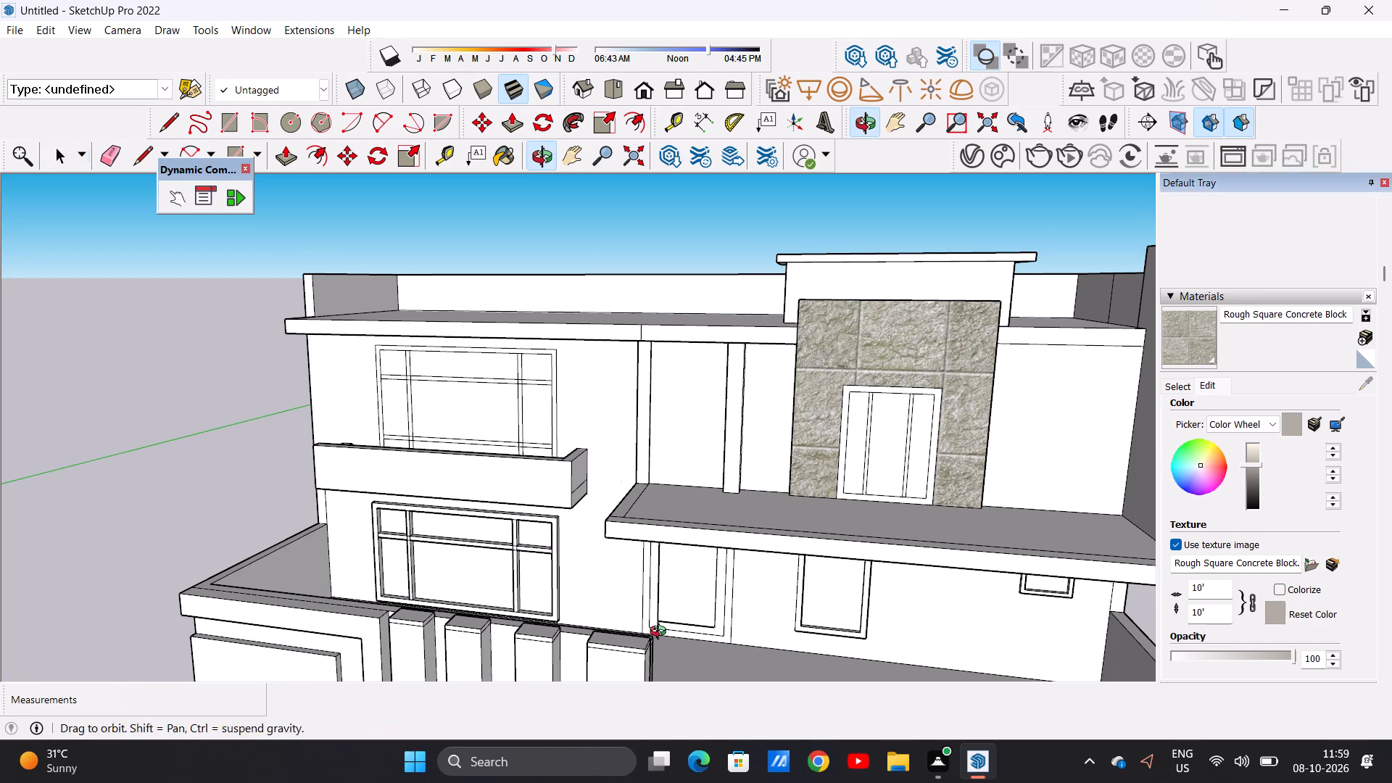
middle_click_drag(660, 632, 595, 634)
key("space")
scroll(729, 662, "down", 2)
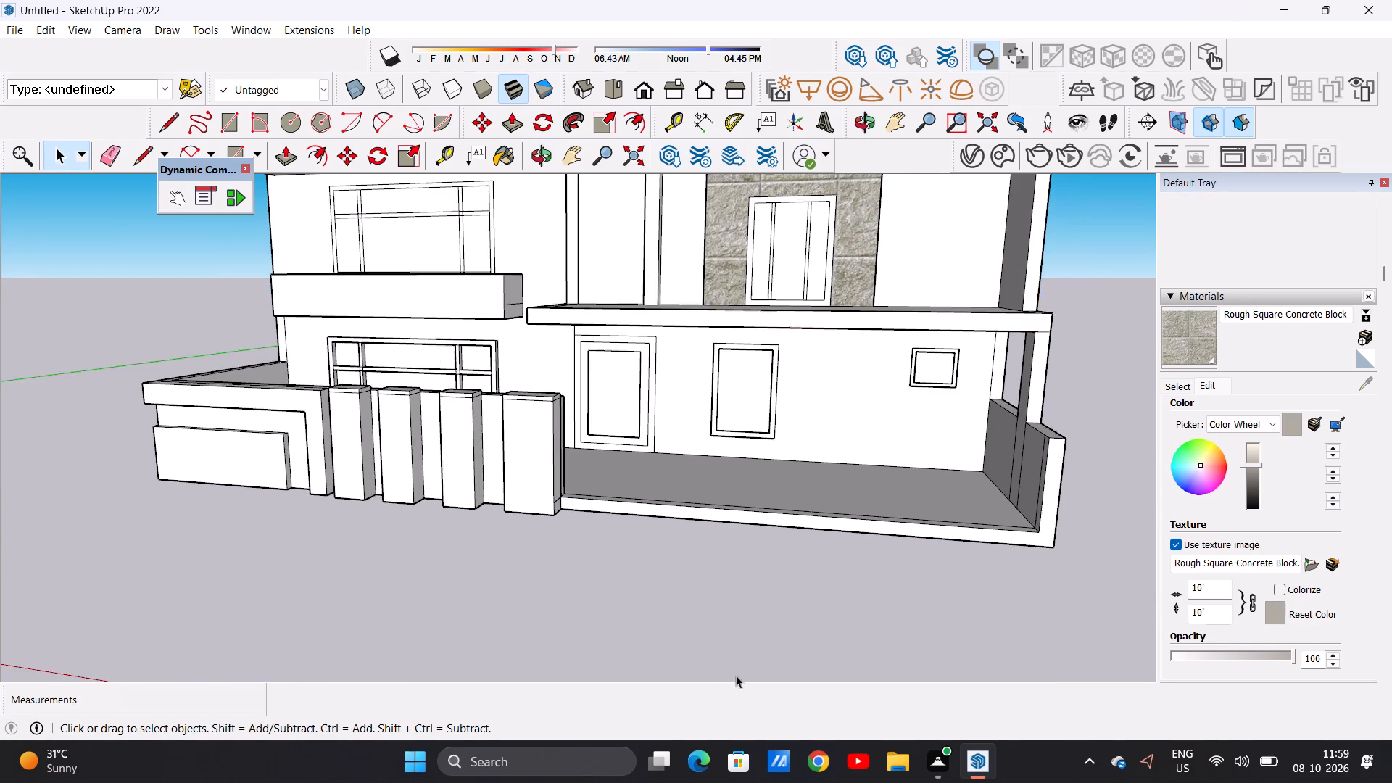
scroll(736, 675, "down", 12)
scroll(627, 431, "up", 4)
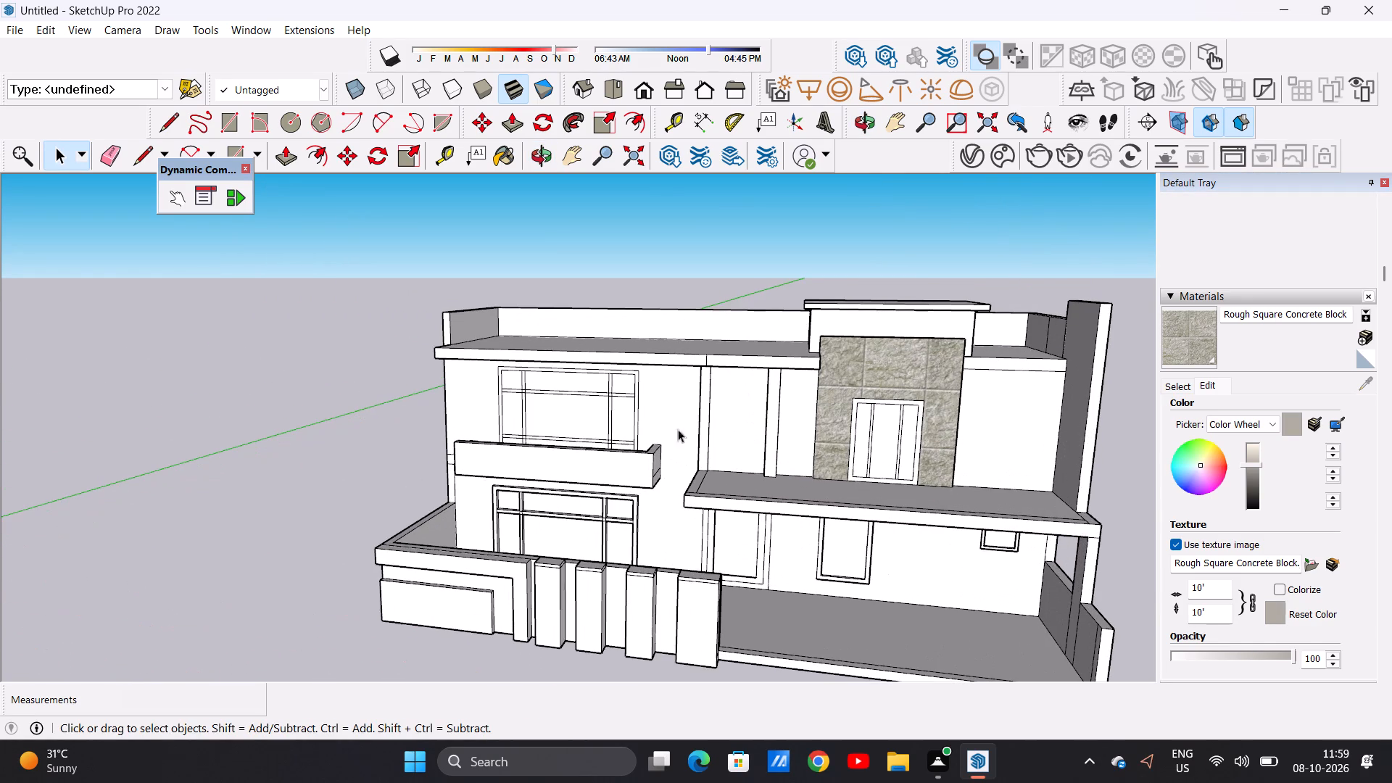
left_click(1169, 332)
left_click(655, 409)
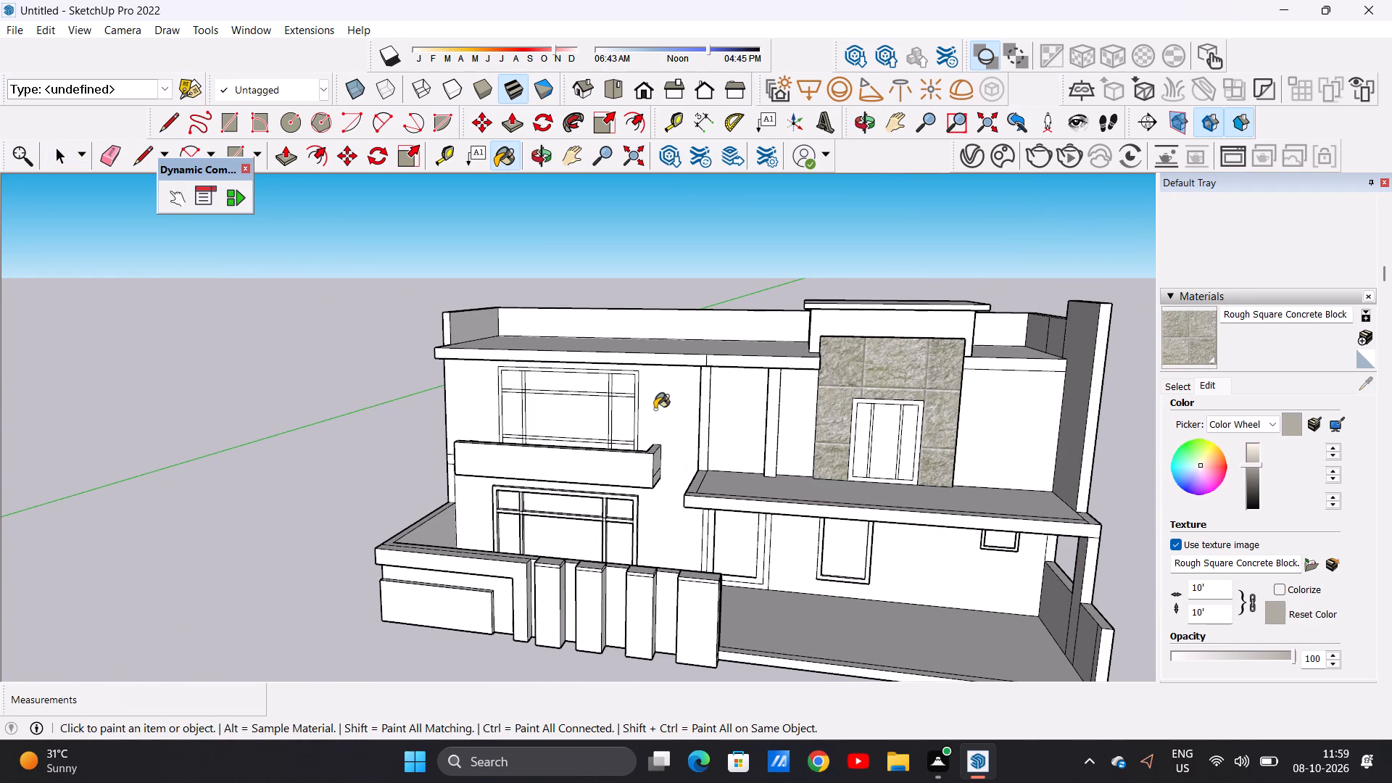
Examine the stone cladding on the front facade from near, far and raised viewpoints.
scroll(658, 441, "up", 3)
scroll(658, 441, "down", 2)
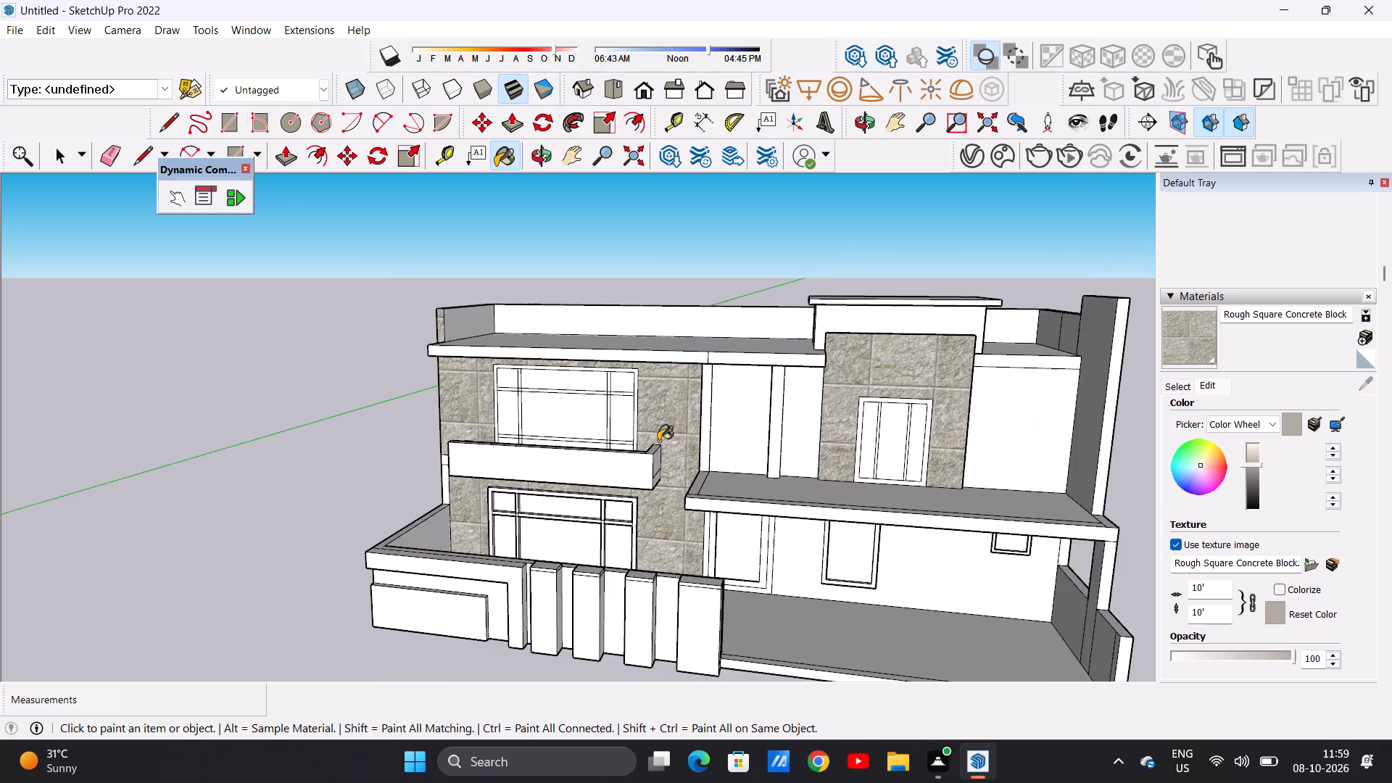
scroll(658, 441, "down", 3)
middle_click_drag(569, 465, 673, 432)
middle_click(673, 432)
scroll(626, 383, "up", 2)
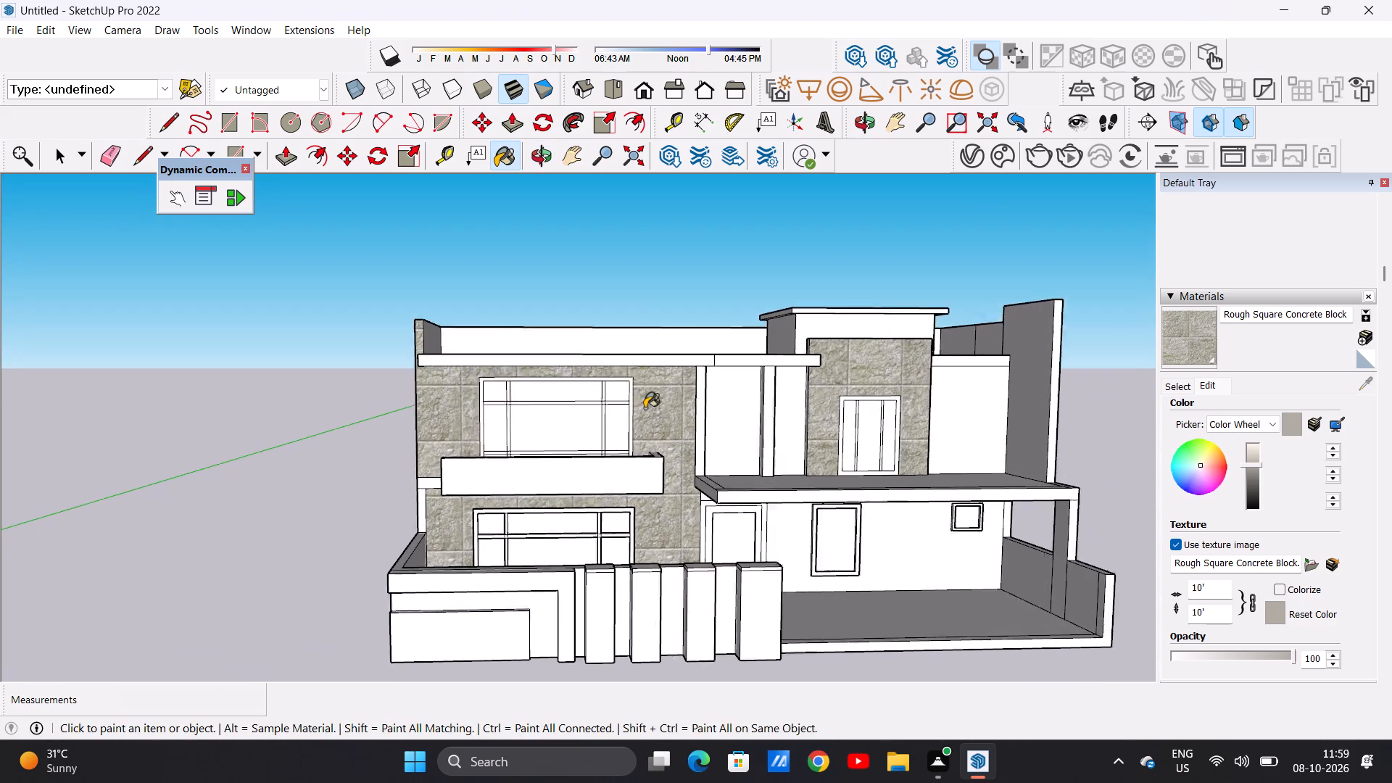
scroll(645, 408, "up", 1)
scroll(702, 420, "up", 5)
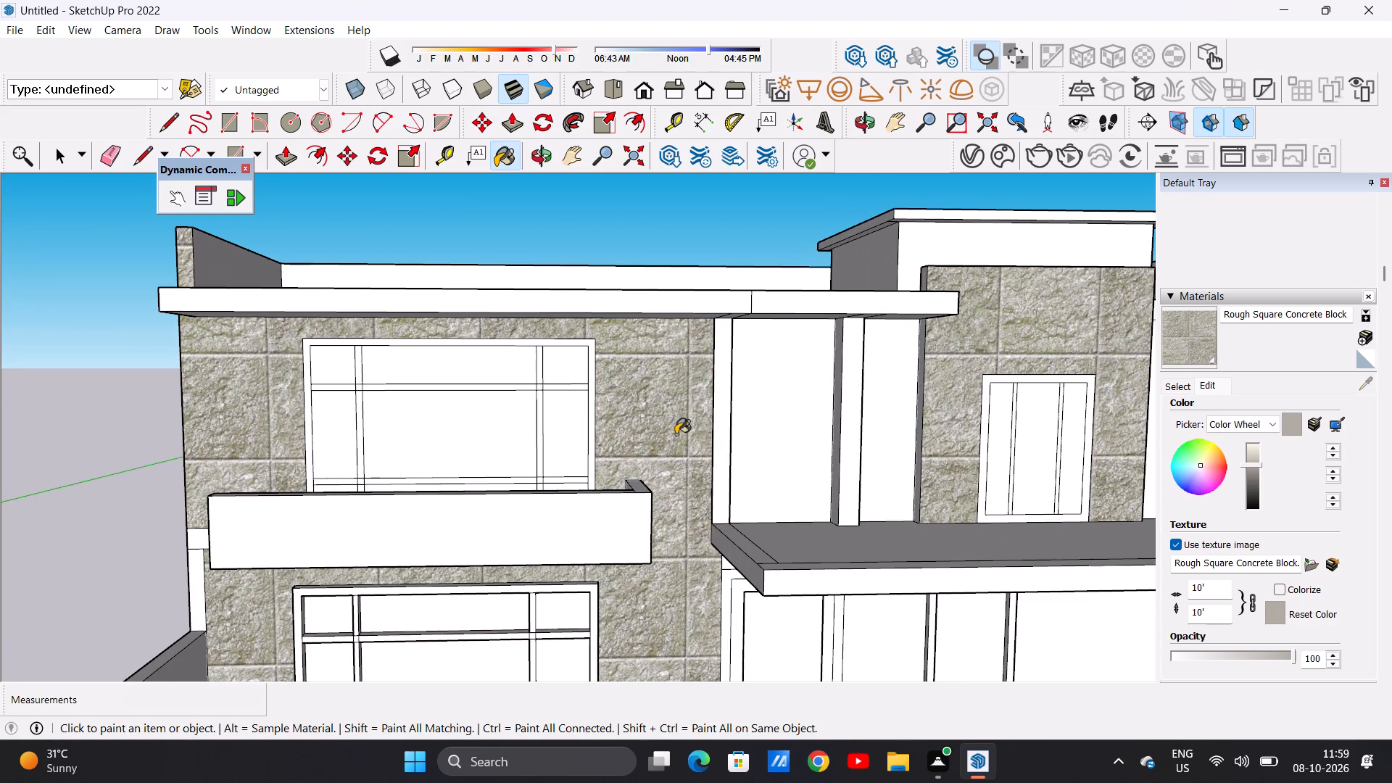
scroll(676, 434, "down", 9)
scroll(677, 441, "up", 1)
scroll(677, 441, "down", 2)
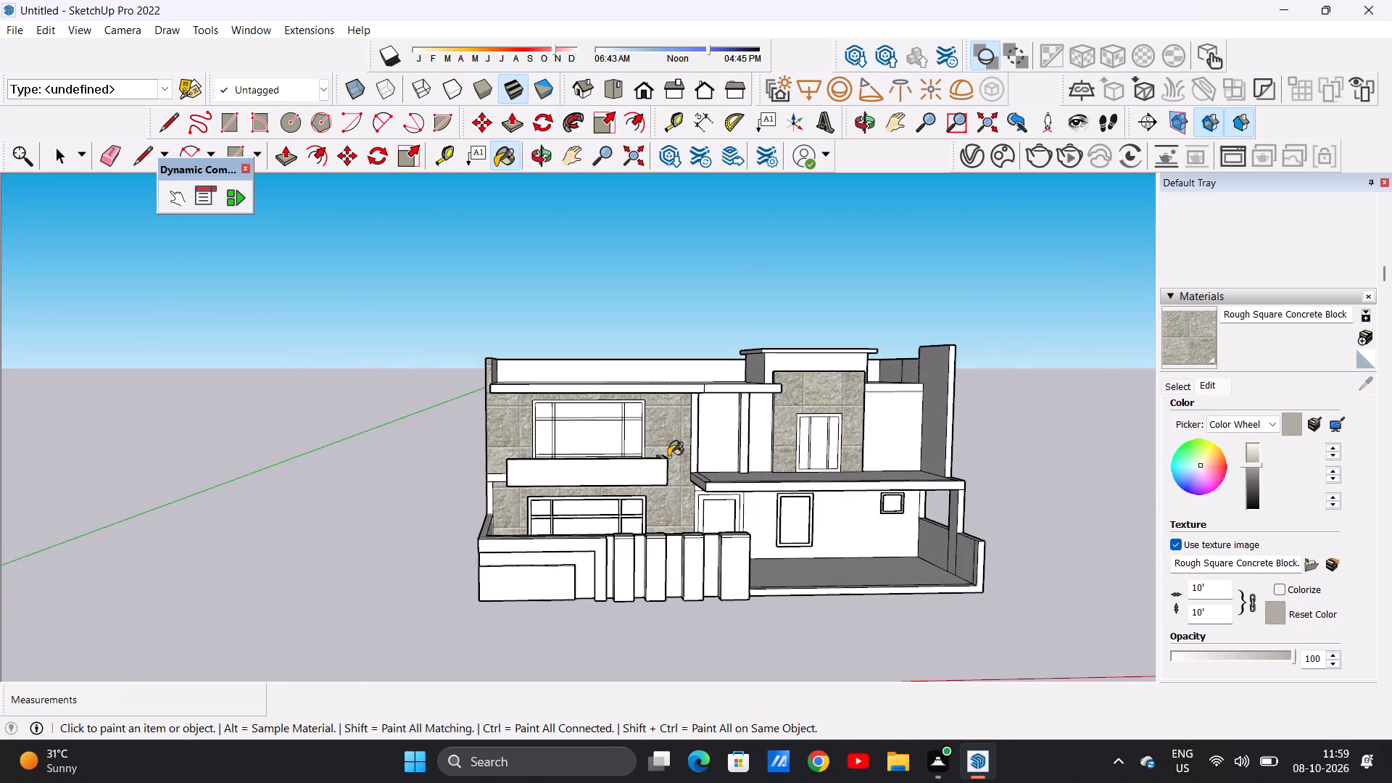
scroll(663, 452, "down", 2)
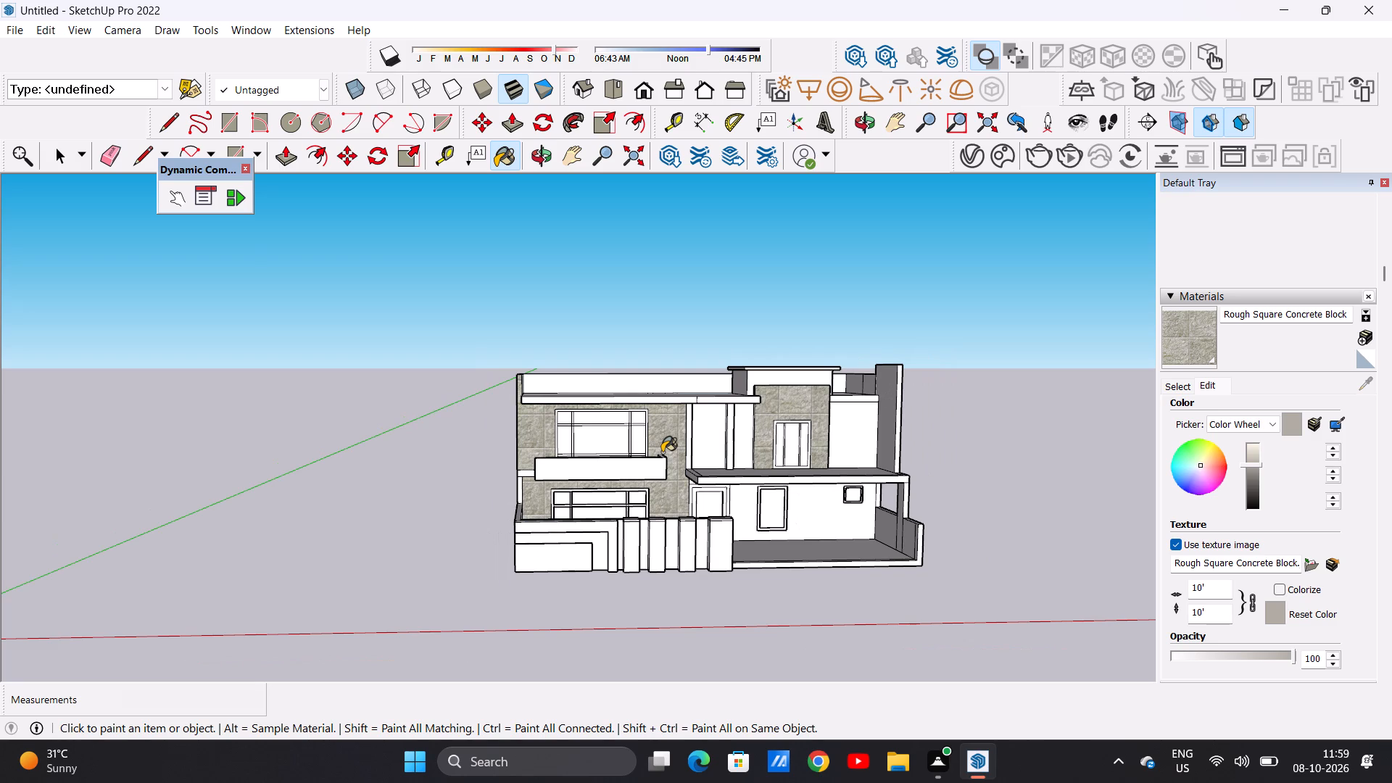
middle_click_drag(662, 452, 502, 391)
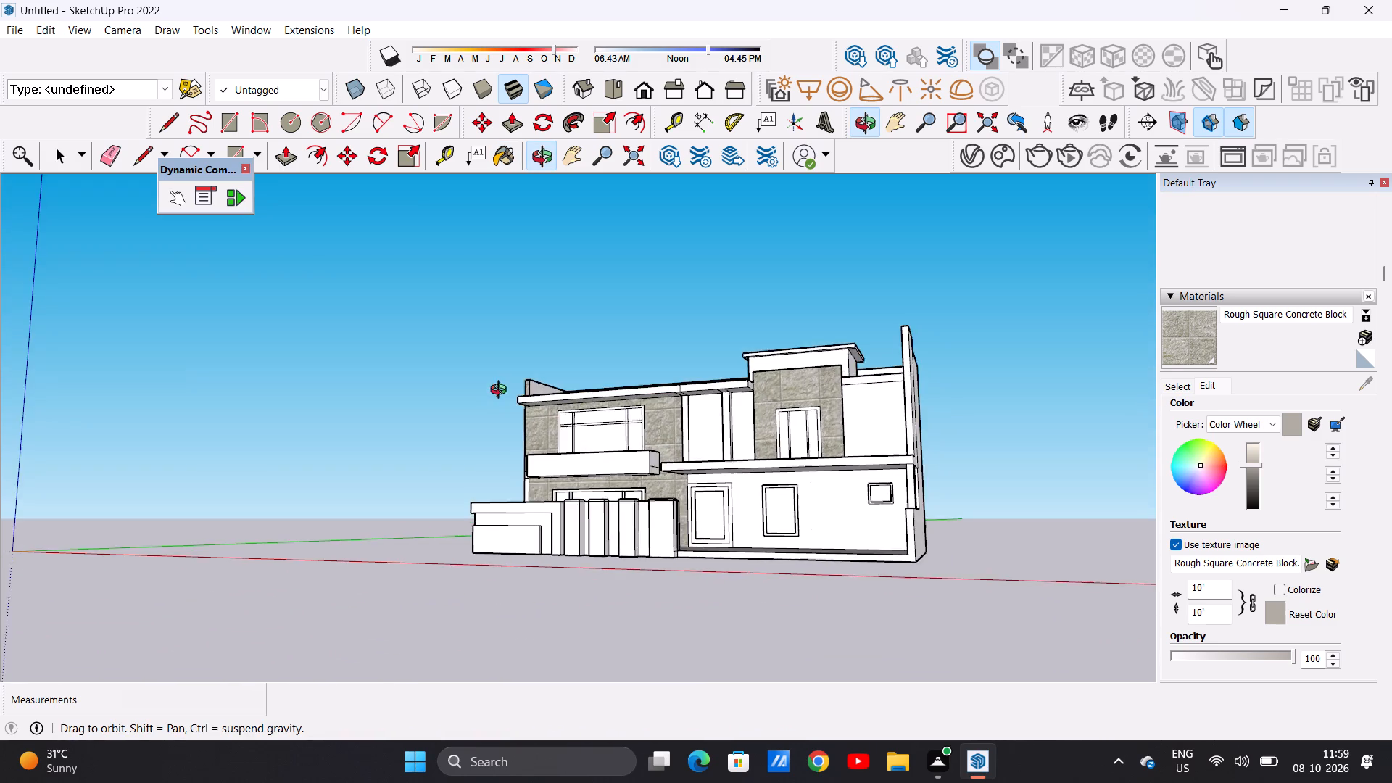
middle_click_drag(502, 391, 655, 447)
scroll(648, 492, "down", 6)
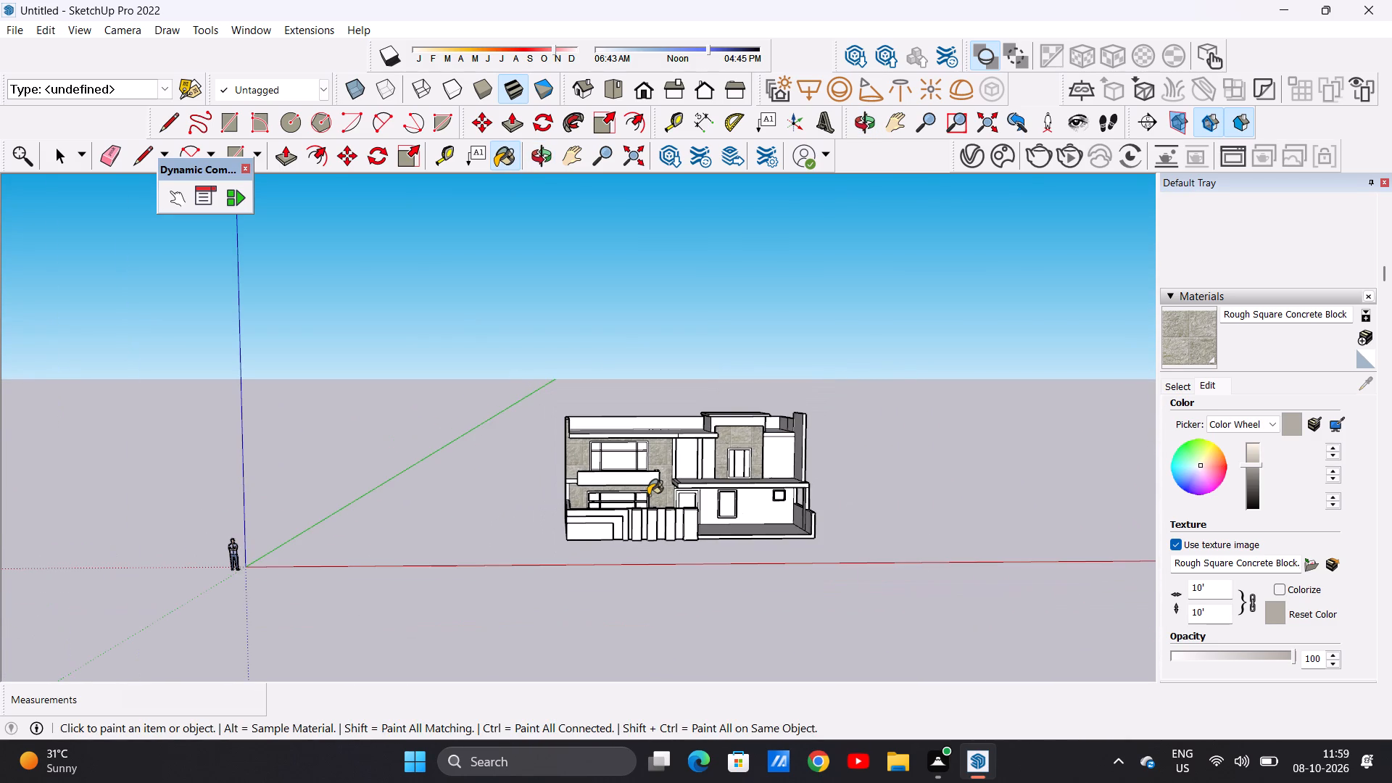
key("space")
scroll(679, 500, "up", 5)
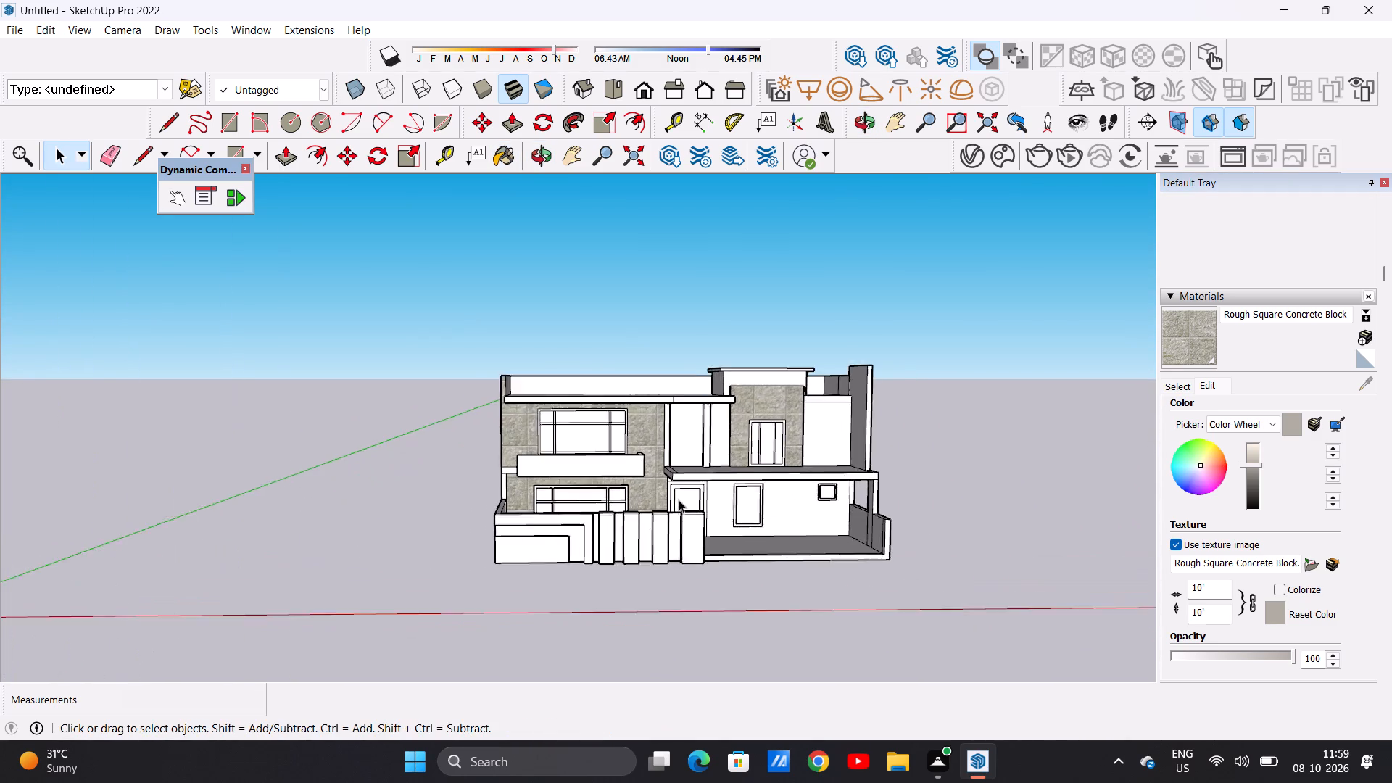
scroll(679, 500, "up", 2)
scroll(500, 455, "down", 2)
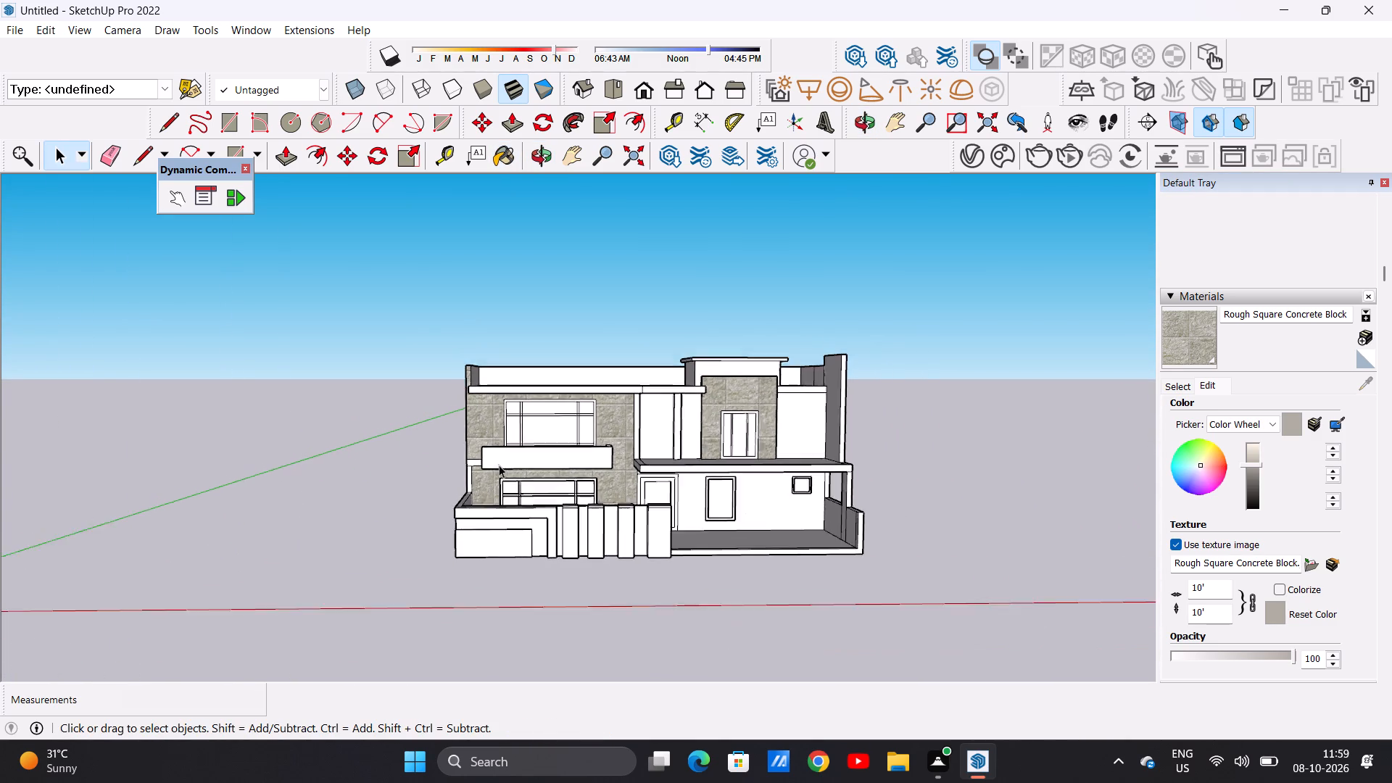
scroll(541, 497, "down", 3)
middle_click_drag(717, 485, 693, 614)
scroll(744, 492, "up", 5)
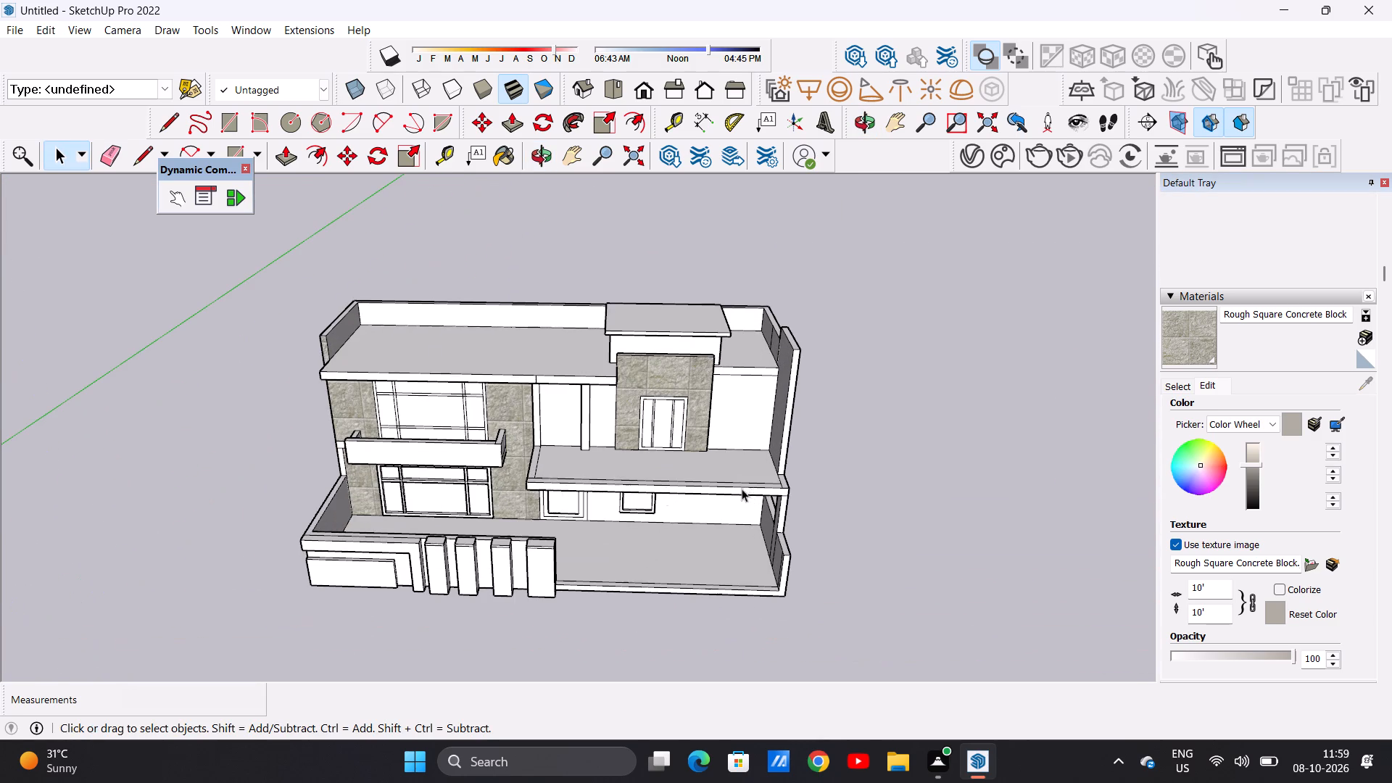
Erase the short edge dividing the first-floor terrace's rim at its front corner by the tall boundary wall.
middle_click(720, 475)
middle_click_drag(720, 475, 720, 563)
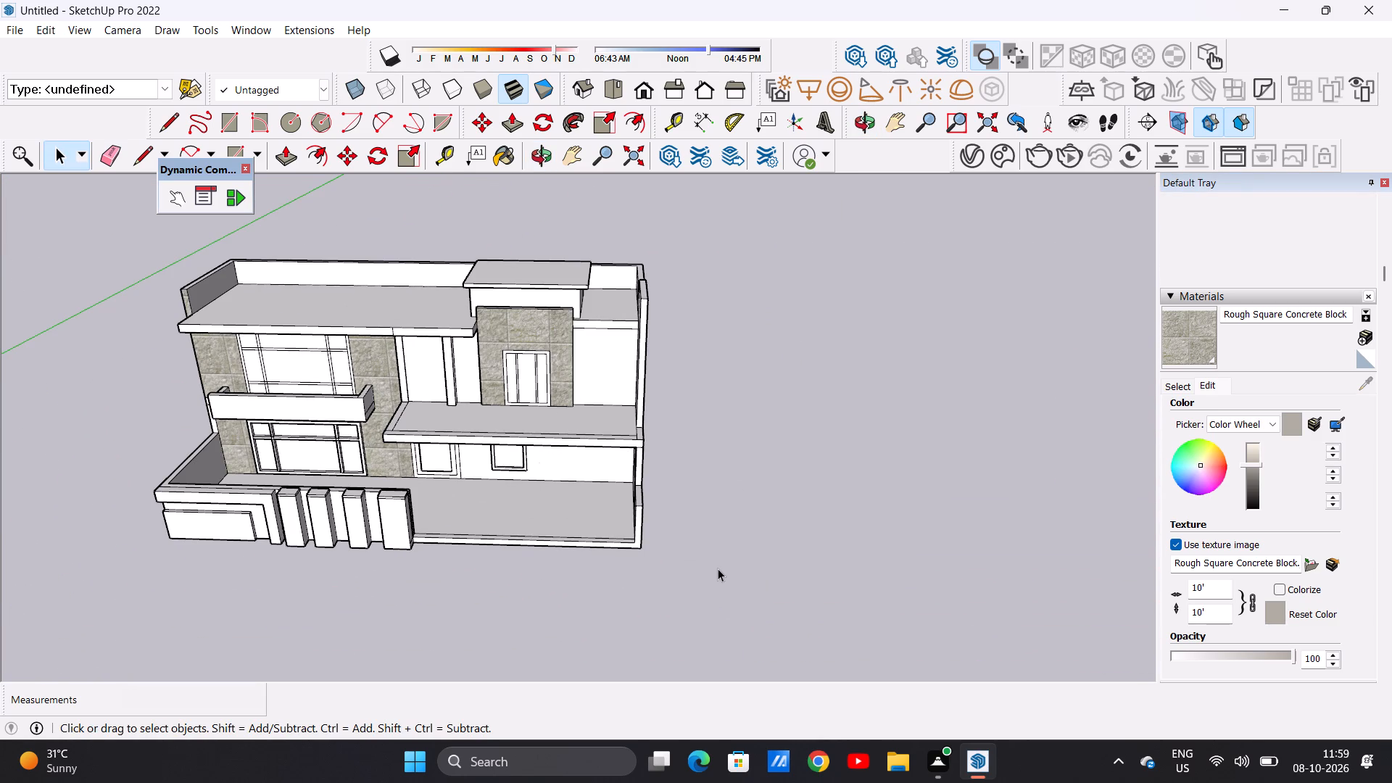
scroll(625, 491, "down", 2)
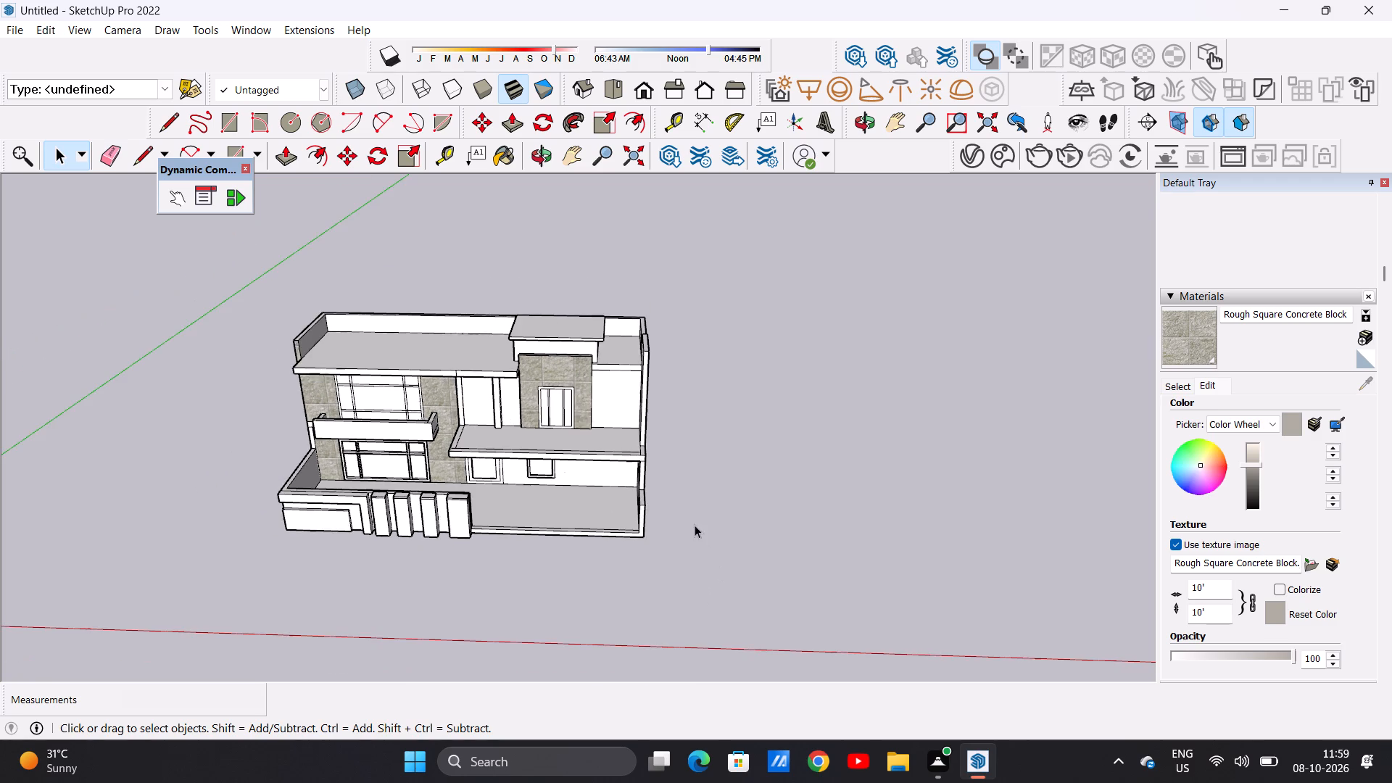
scroll(695, 525, "down", 1)
scroll(456, 444, "up", 5)
middle_click_drag(715, 461, 668, 529)
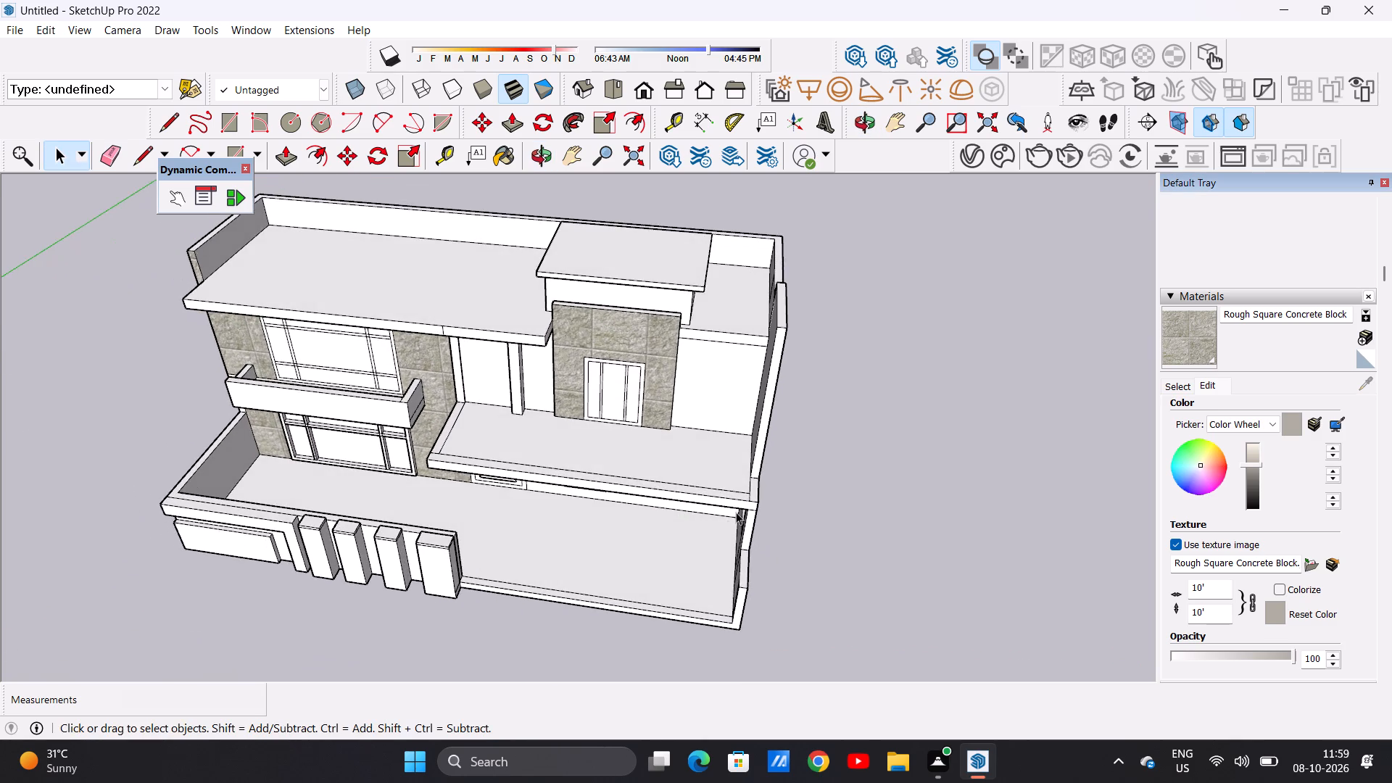
scroll(737, 509, "up", 3)
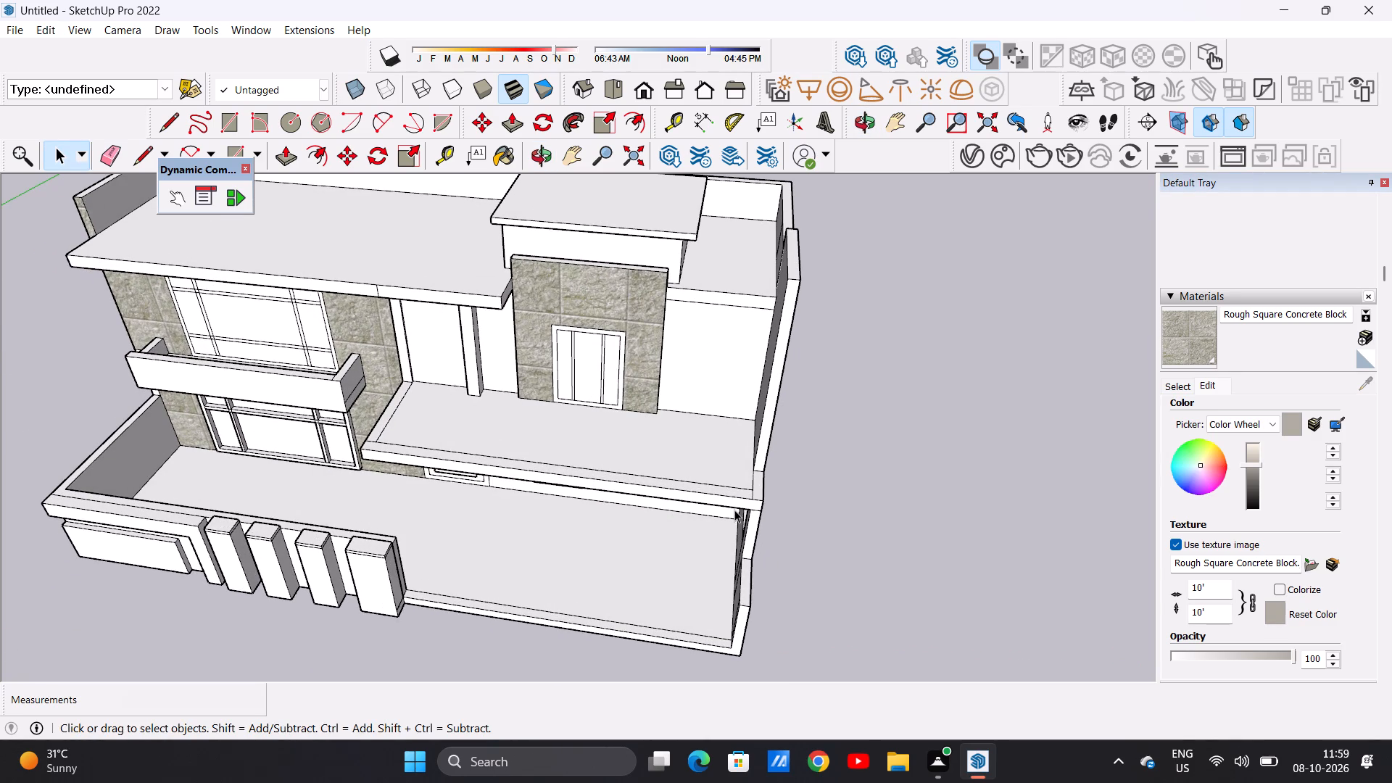
scroll(741, 513, "up", 8)
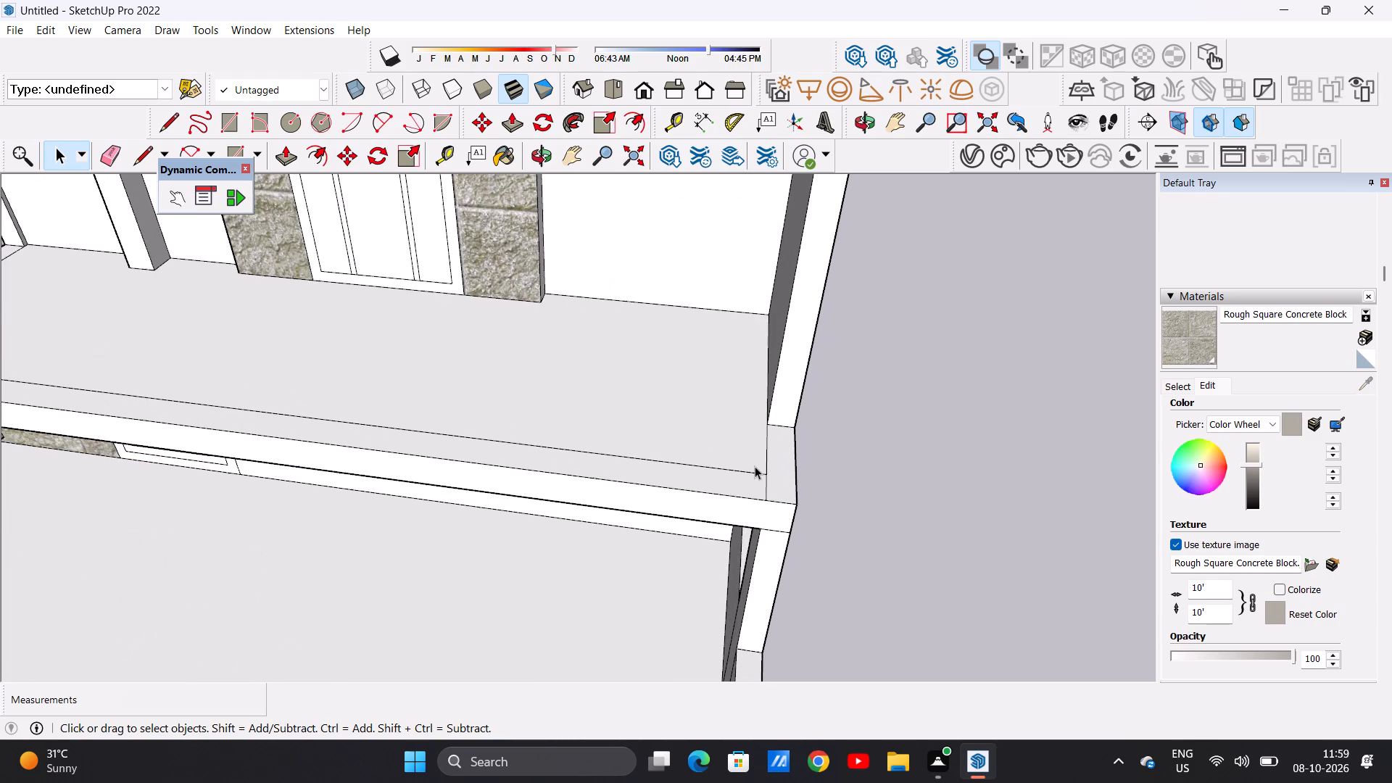
key("e")
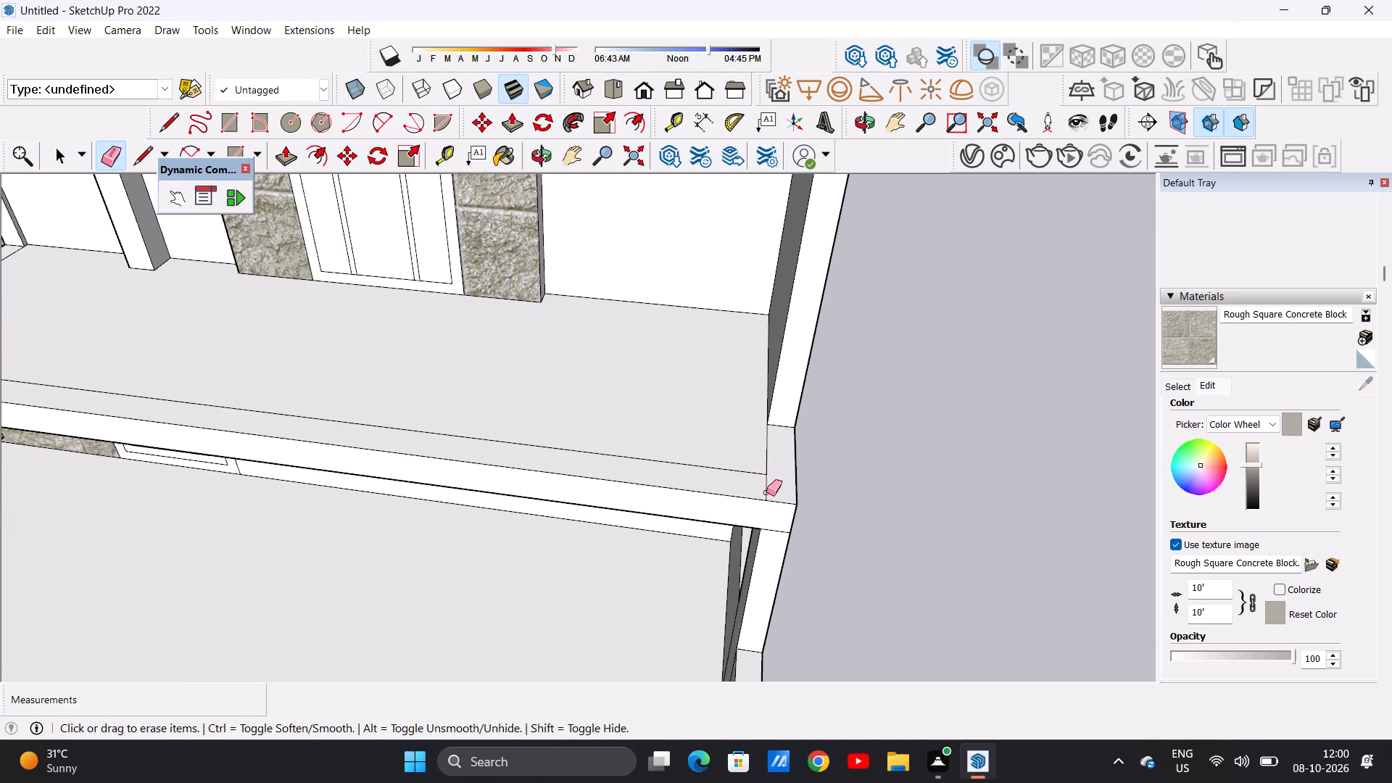
left_click_drag(775, 486, 742, 484)
left_click(742, 484)
key("space")
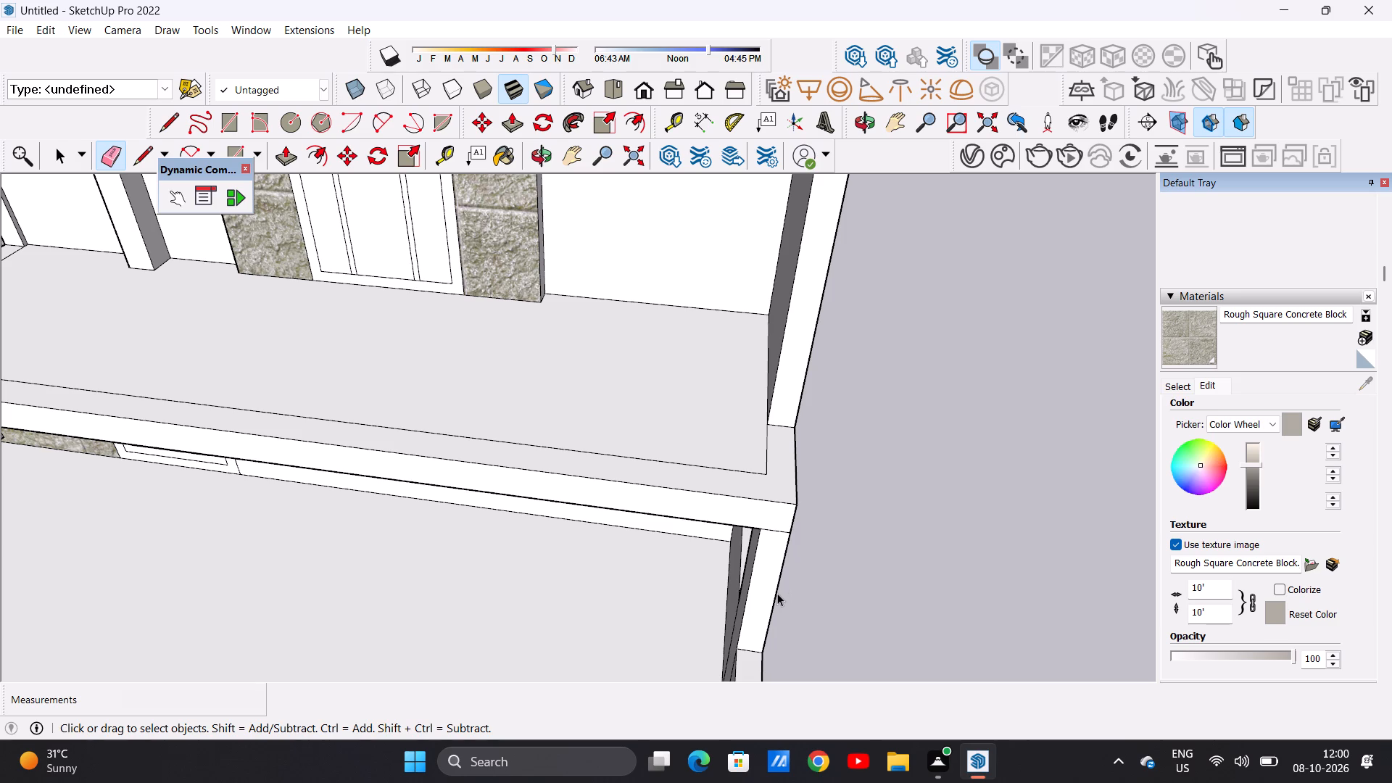
Push/Pull the terrace rim along the front and the boundary-wall corner up 3' 6 3/4" to form a parapet.
scroll(773, 648, "down", 2)
scroll(776, 514, "up", 2)
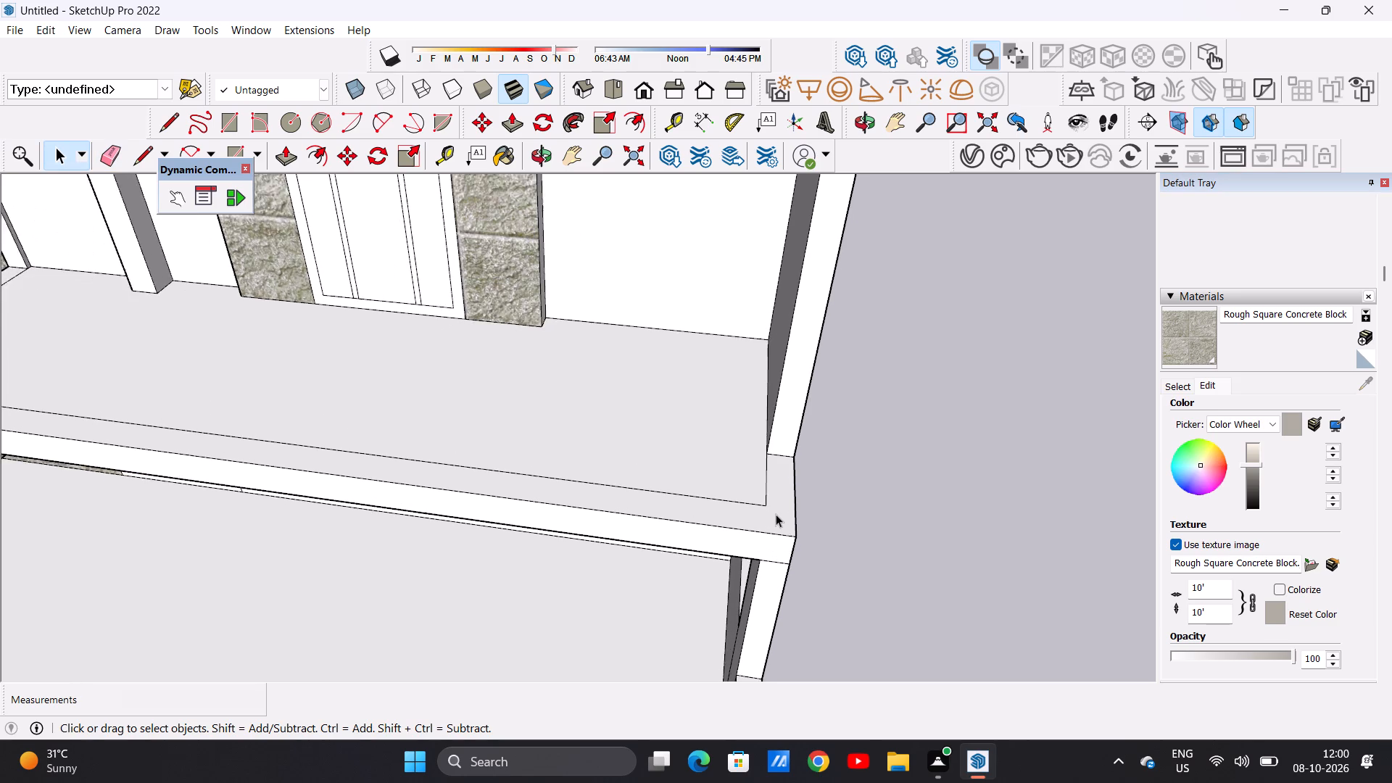
scroll(776, 514, "up", 1)
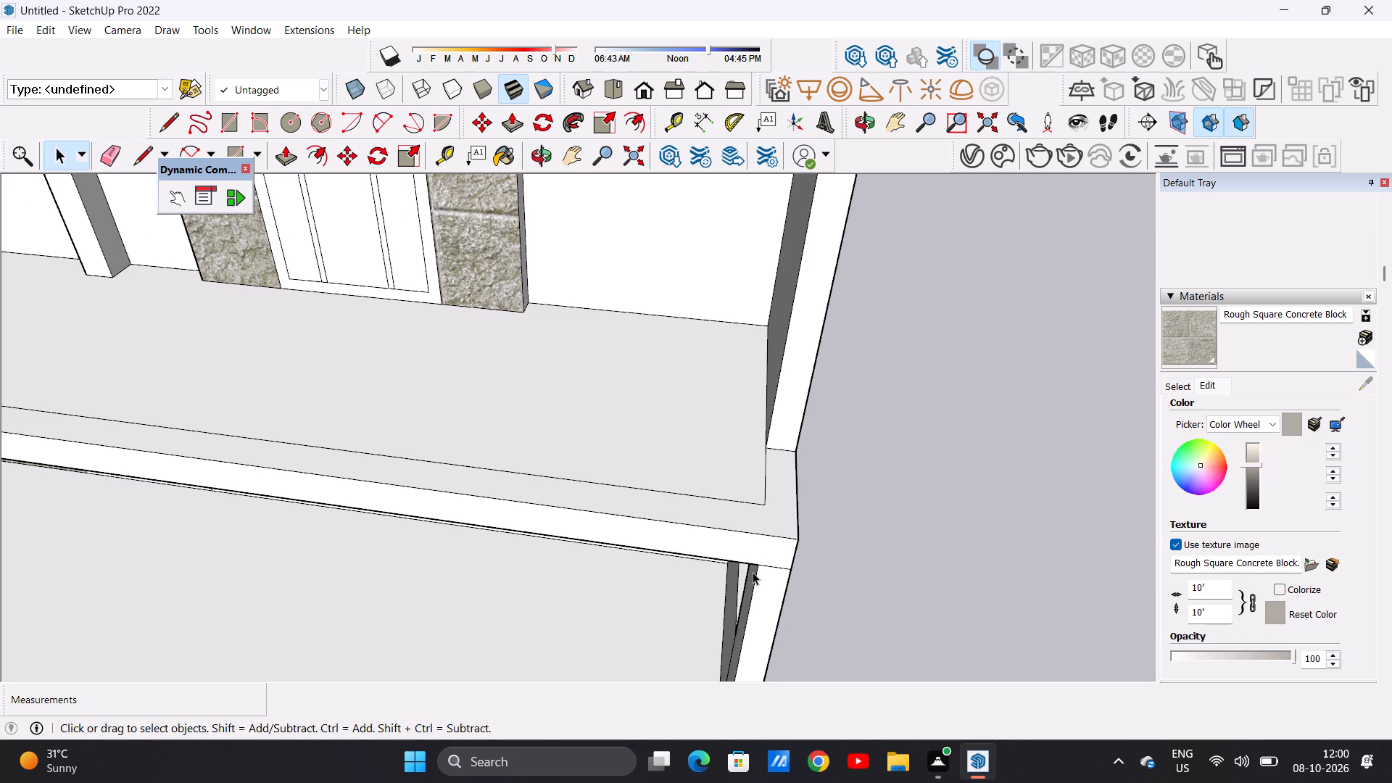
key("p")
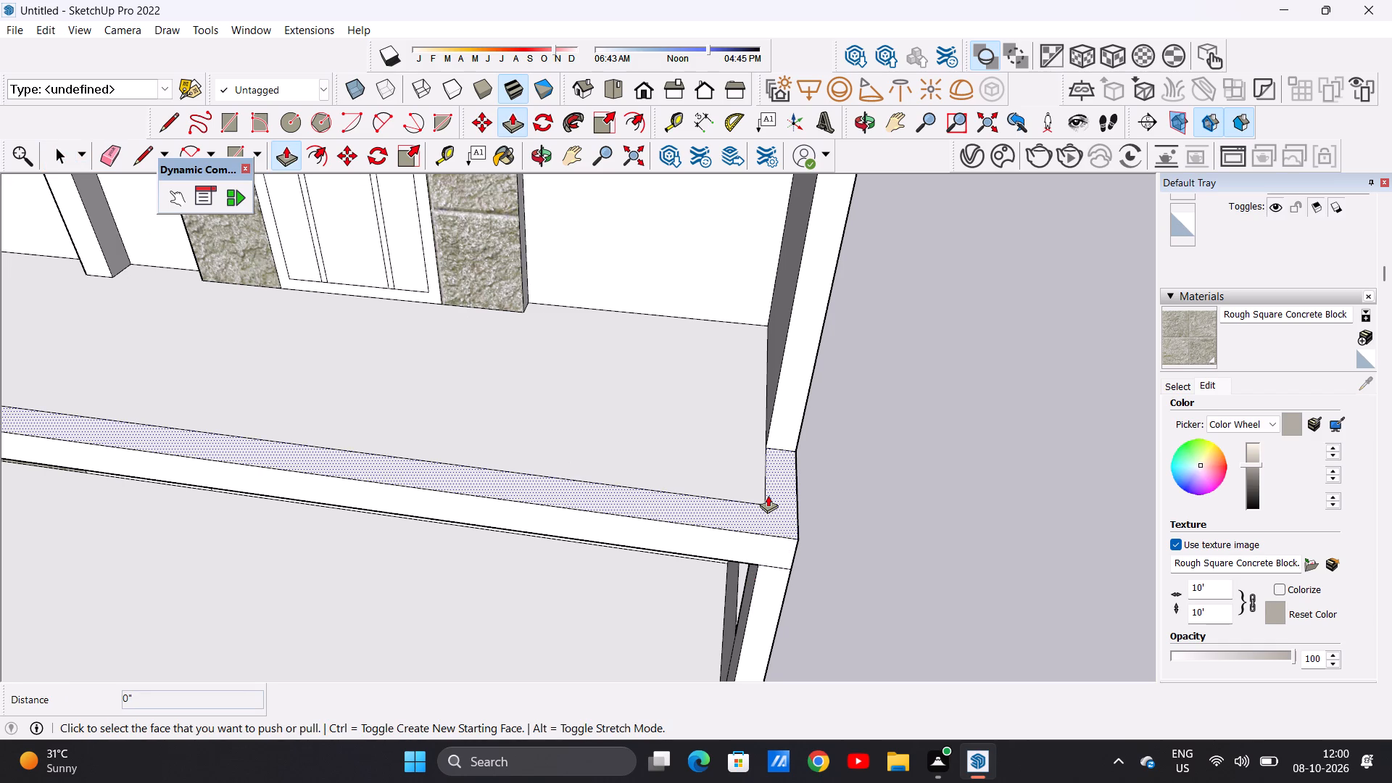
left_click(768, 500)
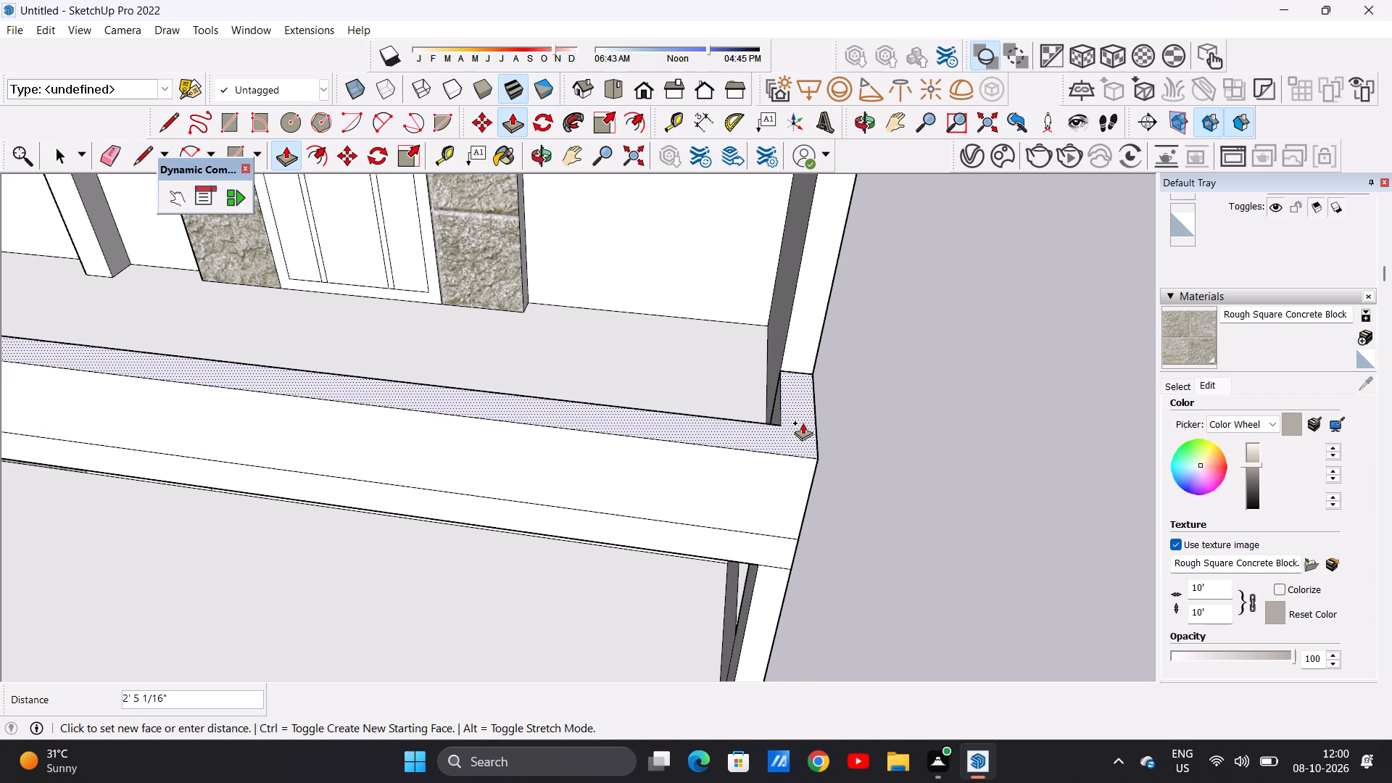
left_click(816, 381)
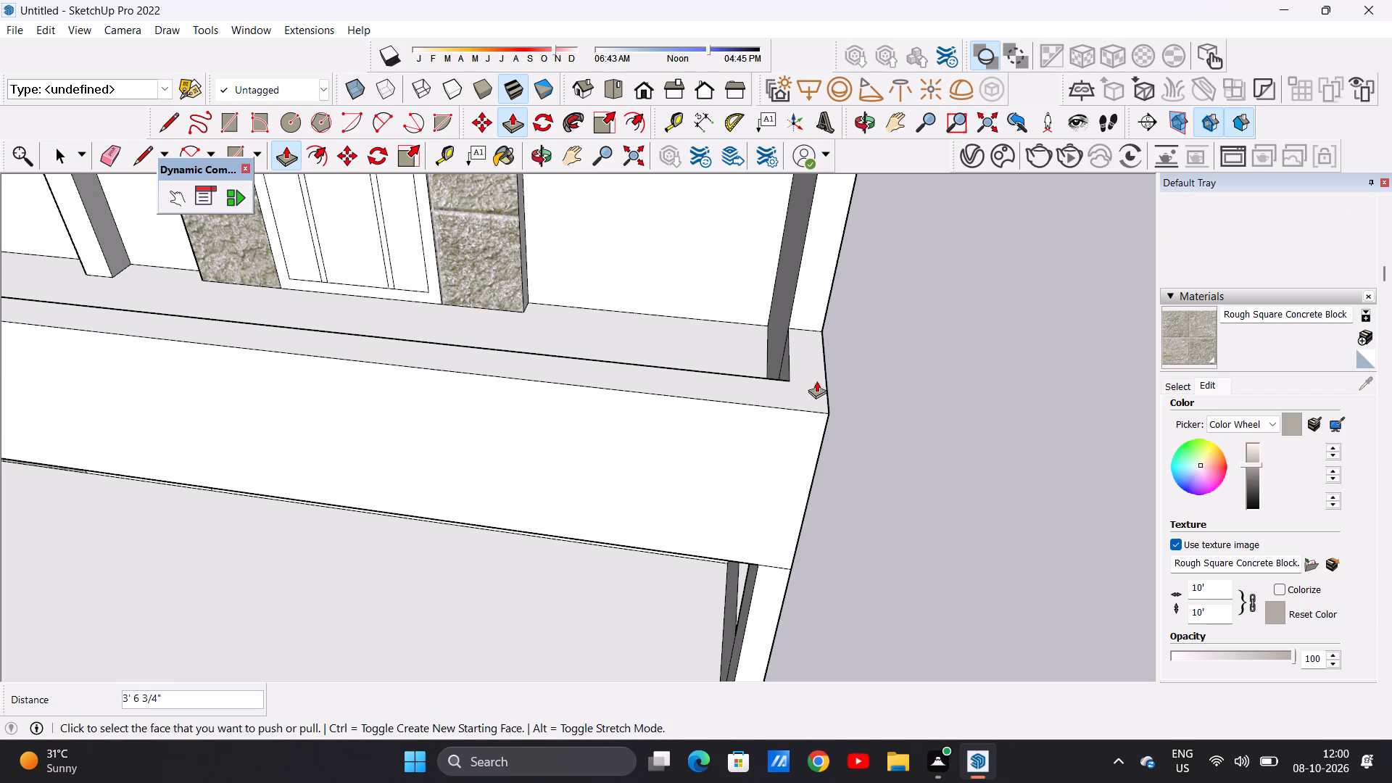
key("space")
Push/Pull the terrace rim strip on the balcony wing side up 3' 6 3/4", level with the front parapet's top.
scroll(834, 520, "down", 5)
scroll(837, 525, "up", 1)
scroll(837, 506, "down", 3)
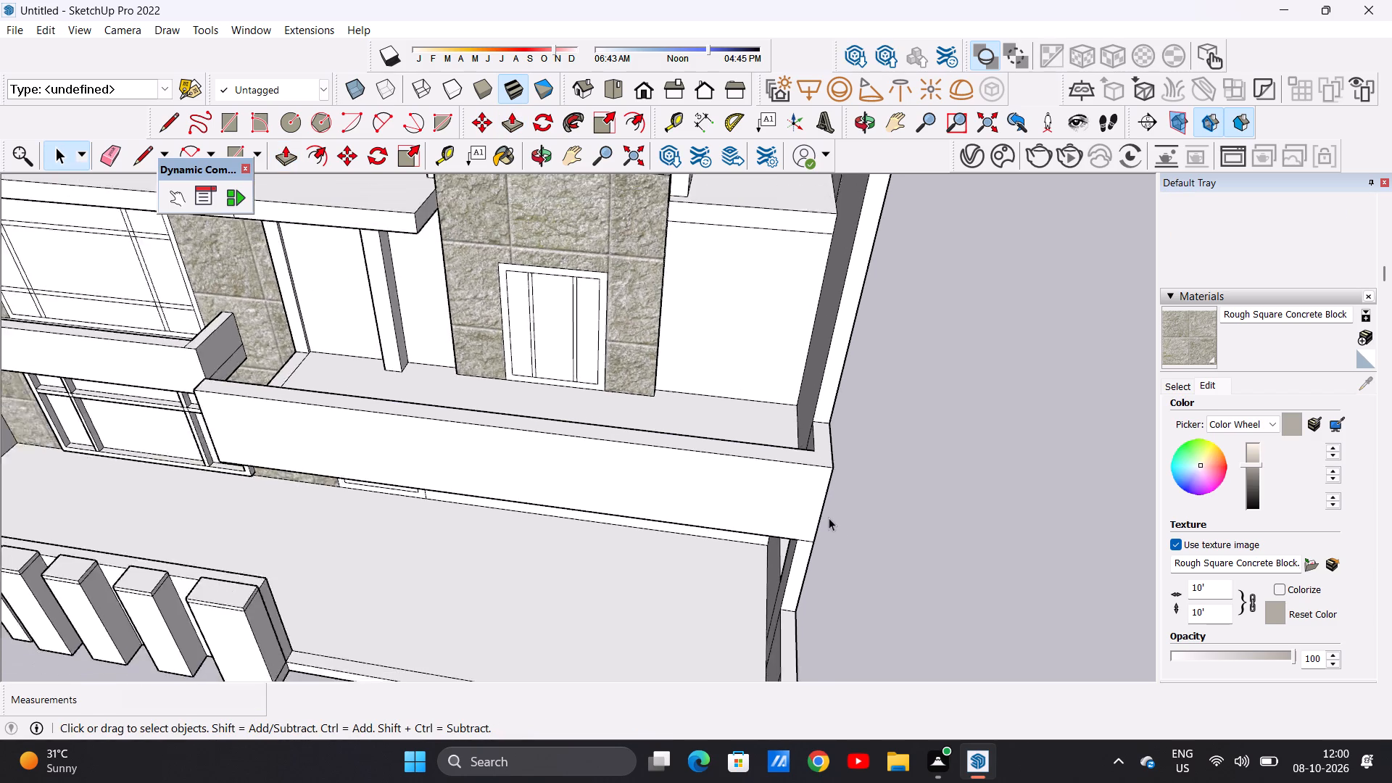
scroll(829, 518, "down", 1)
scroll(824, 521, "up", 1)
scroll(815, 494, "down", 1)
scroll(815, 494, "up", 2)
scroll(812, 505, "down", 3)
scroll(809, 501, "up", 1)
scroll(806, 515, "down", 3)
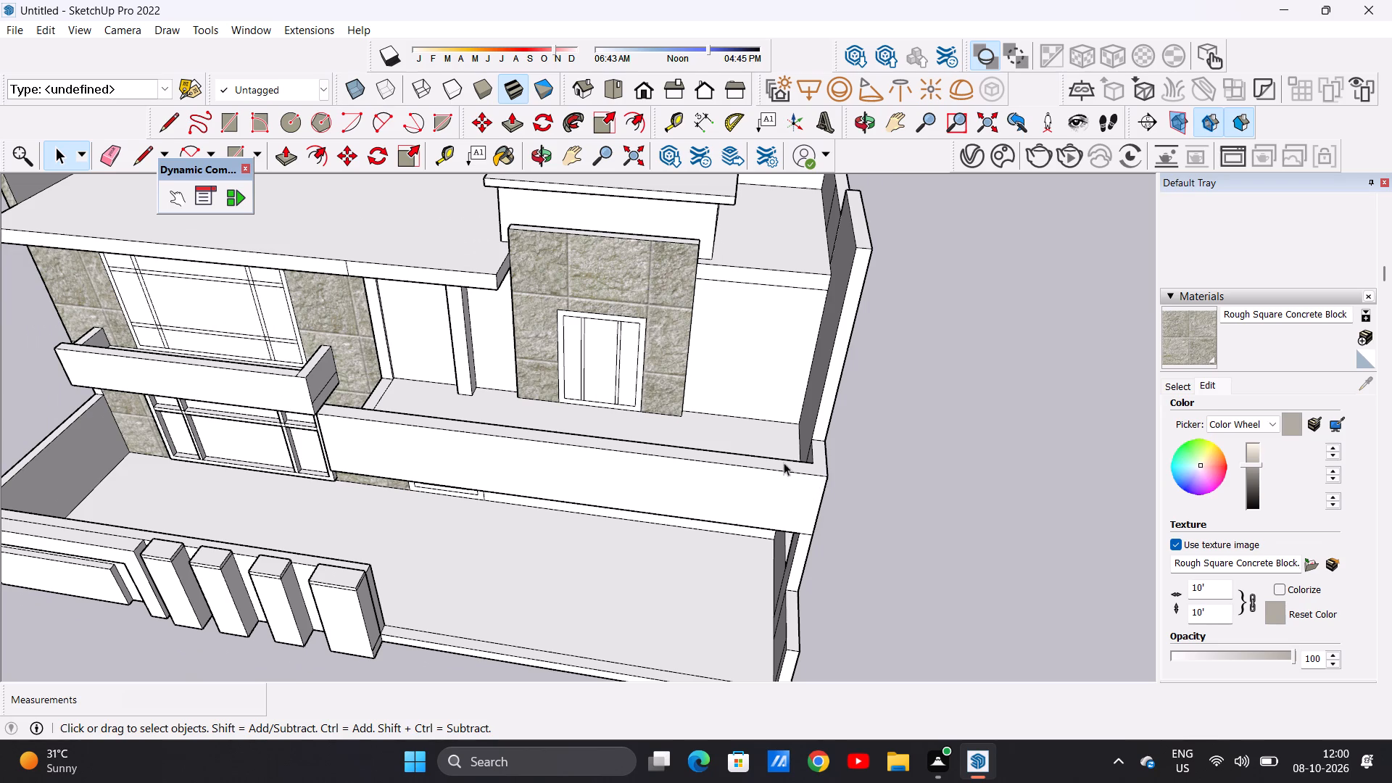
scroll(804, 500, "down", 3)
middle_click_drag(446, 428, 676, 423)
scroll(512, 454, "up", 7)
middle_click_drag(498, 500, 586, 515)
scroll(631, 508, "up", 8)
key("p")
left_click(634, 529)
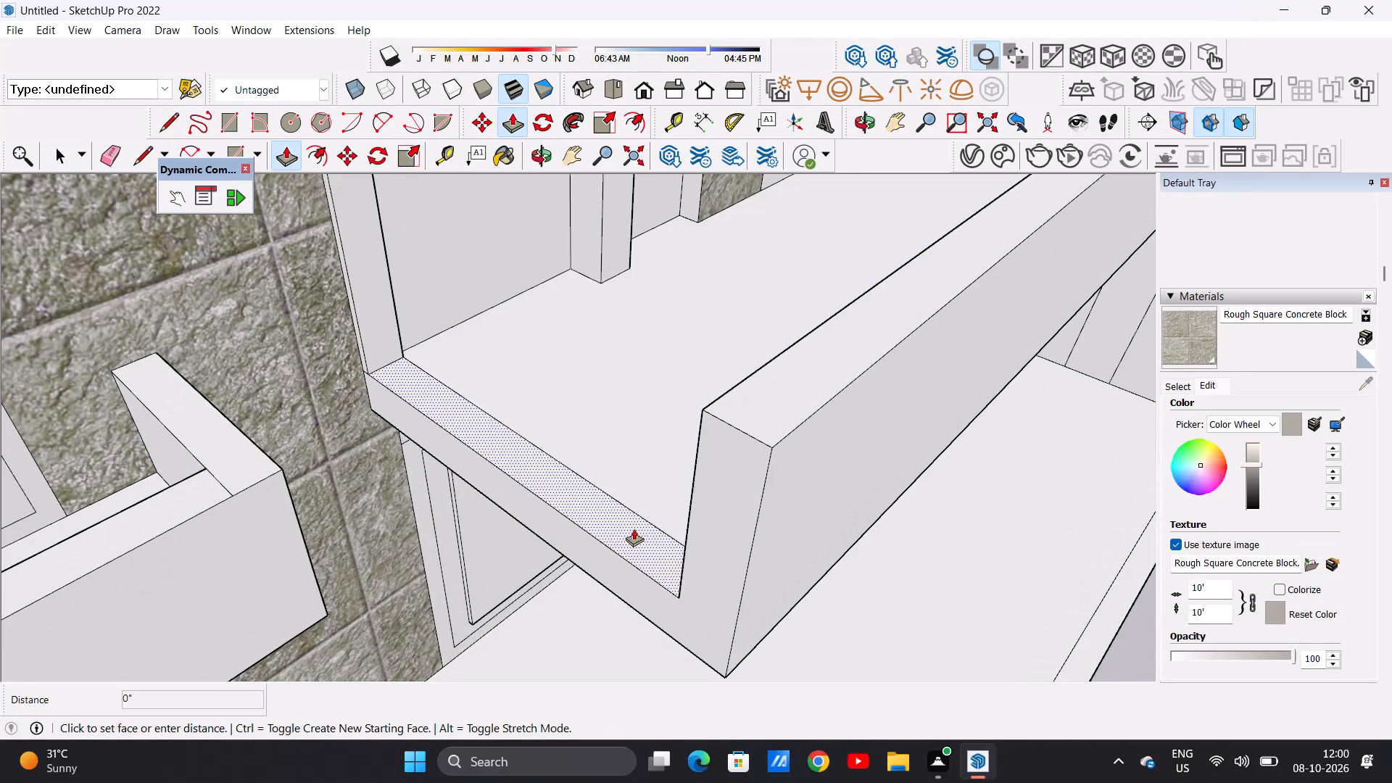
left_click(706, 403)
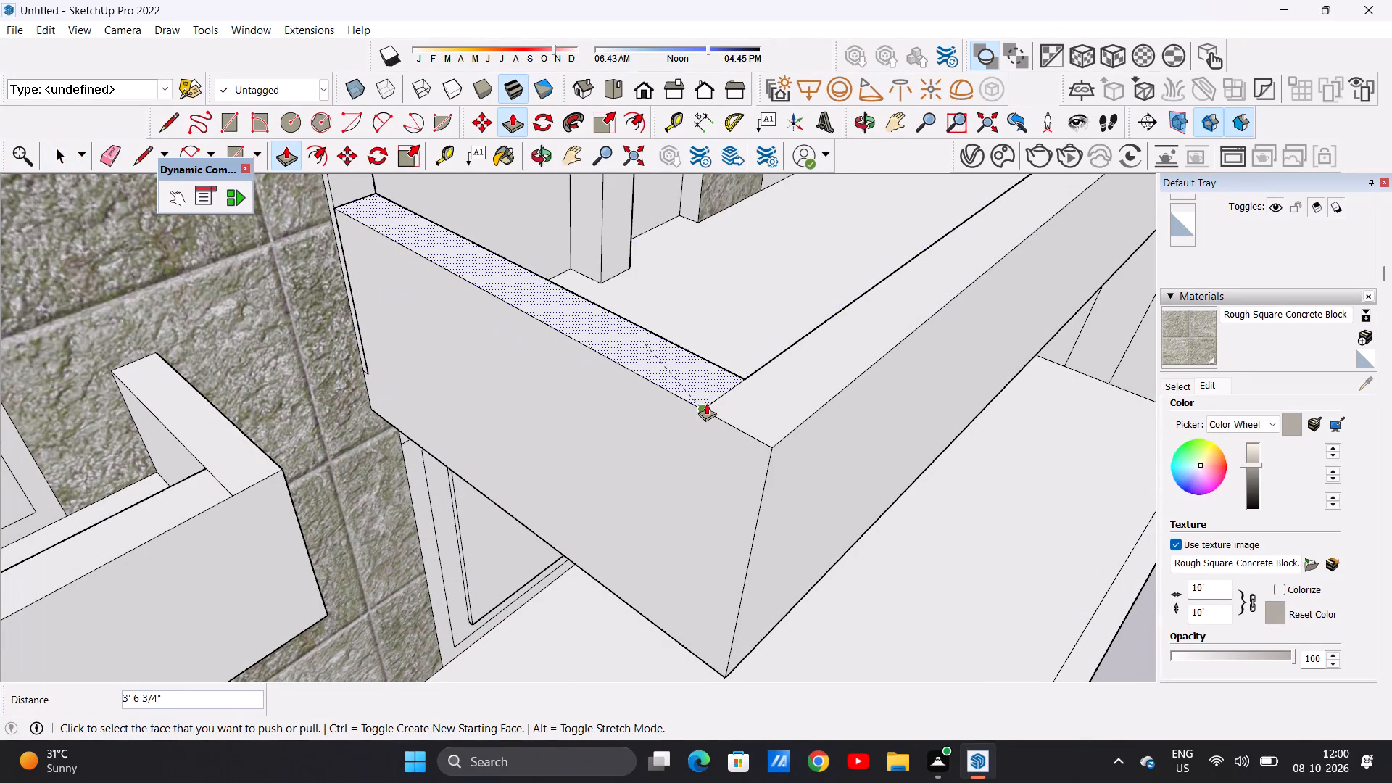
key("space")
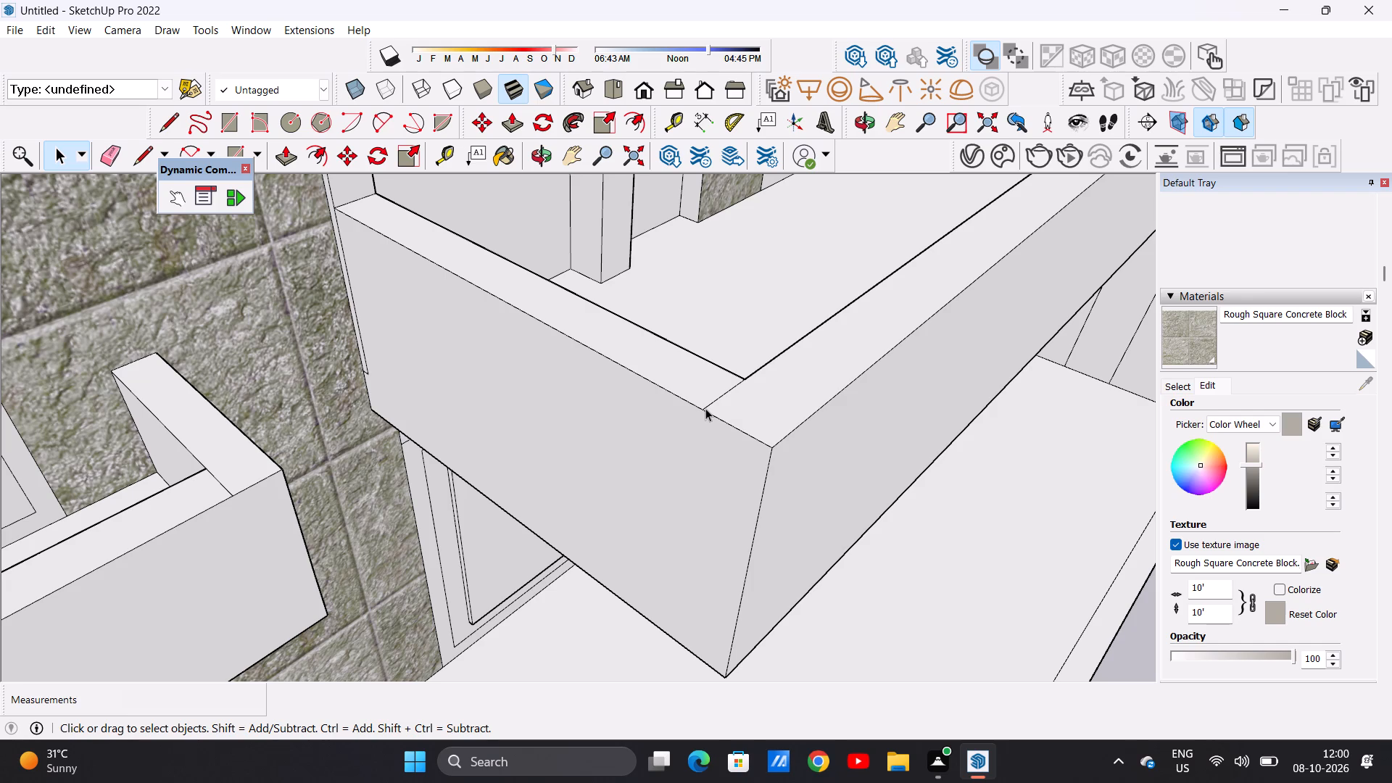
key("space")
Erase the seam line across the parapet's top at the terrace corner nearest the balcony wing.
scroll(705, 486, "down", 6)
scroll(674, 529, "up", 1)
scroll(667, 529, "down", 1)
scroll(663, 531, "up", 1)
scroll(663, 531, "down", 3)
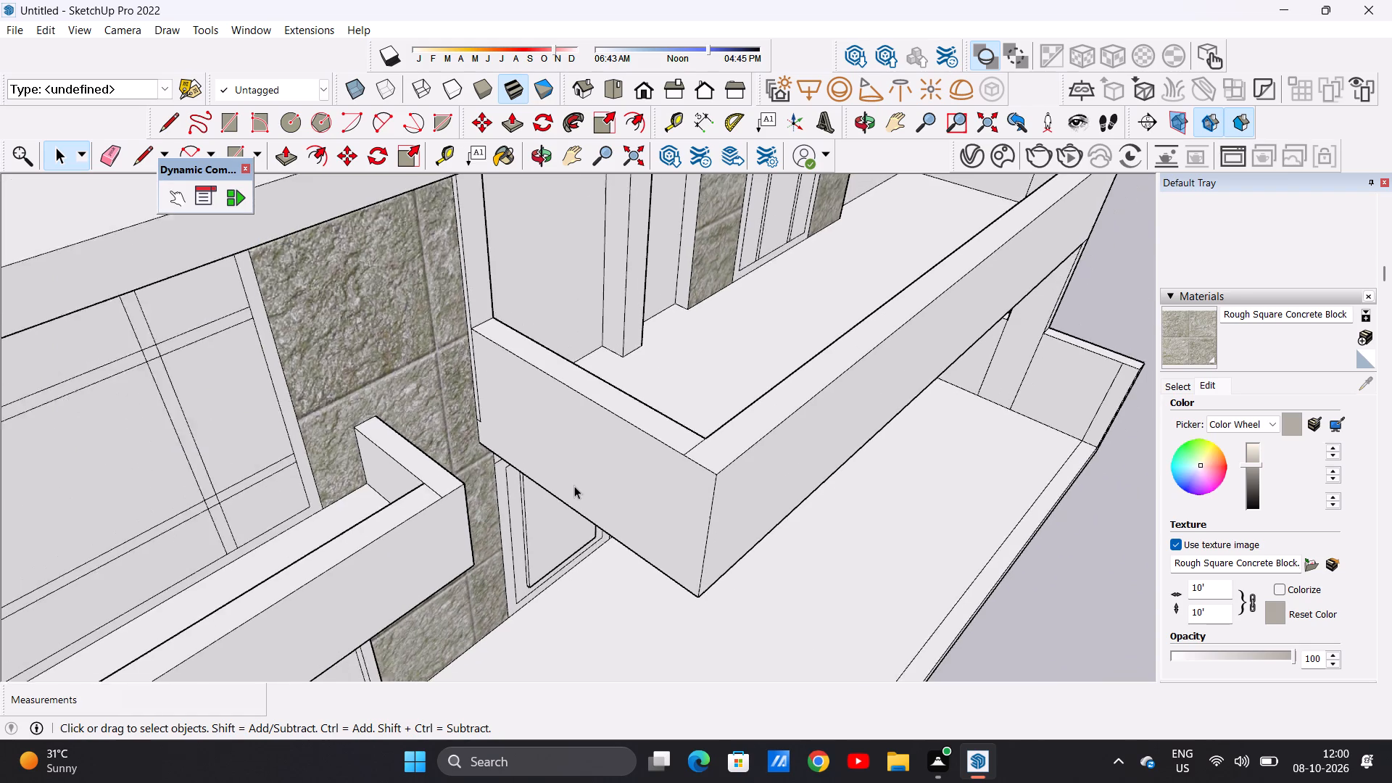
scroll(574, 486, "down", 5)
scroll(579, 486, "up", 1)
scroll(579, 486, "down", 1)
scroll(579, 486, "up", 1)
scroll(579, 486, "down", 1)
middle_click_drag(684, 503, 513, 527)
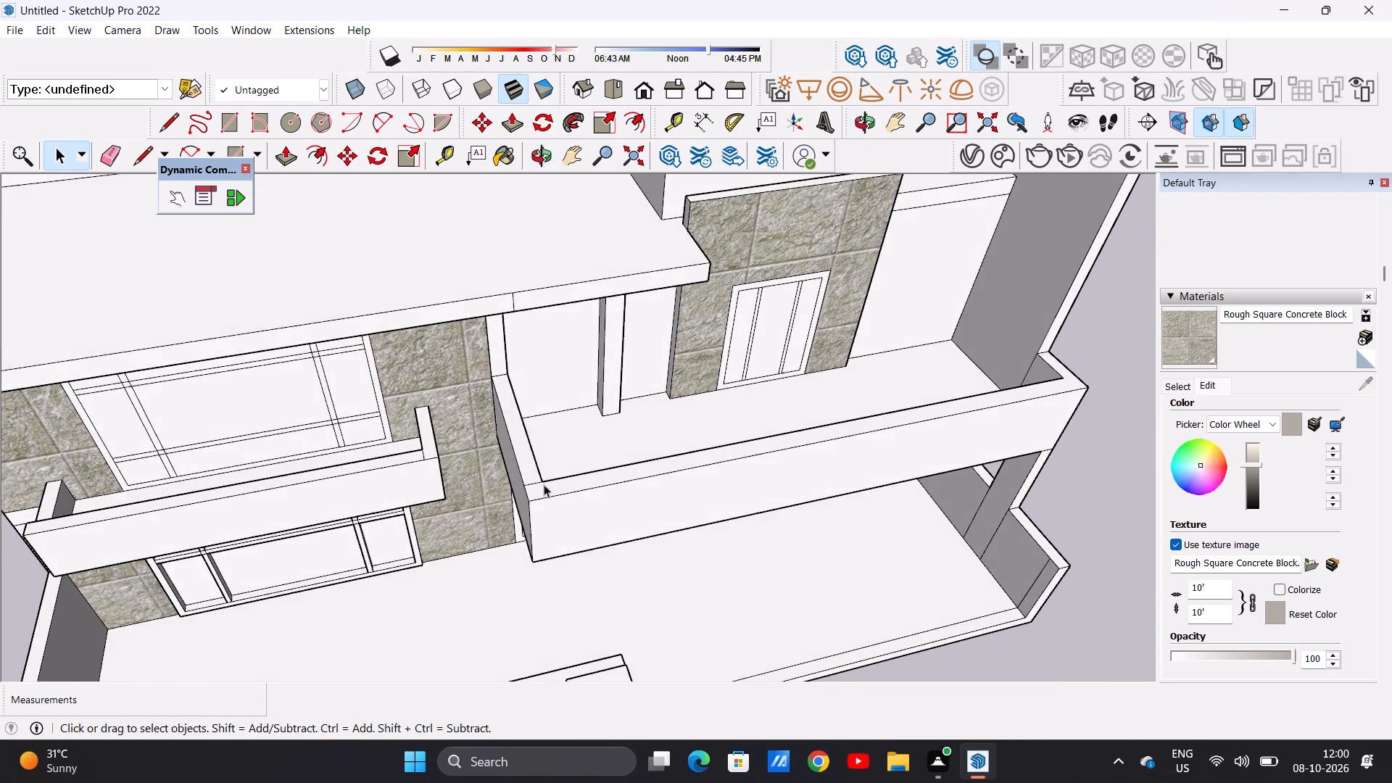
scroll(534, 467, "up", 2)
scroll(534, 467, "down", 1)
scroll(534, 467, "up", 14)
key("e")
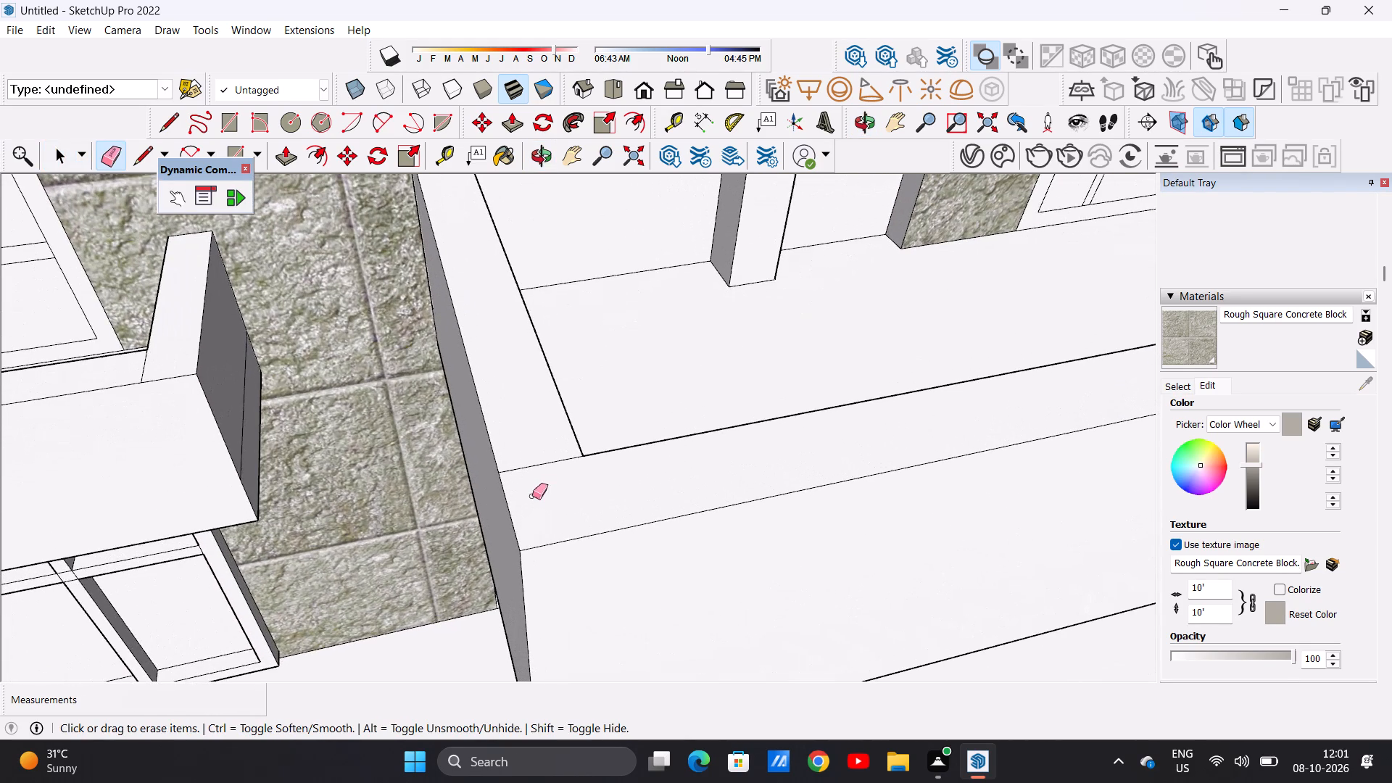
left_click_drag(526, 452, 529, 479)
scroll(507, 584, "down", 8)
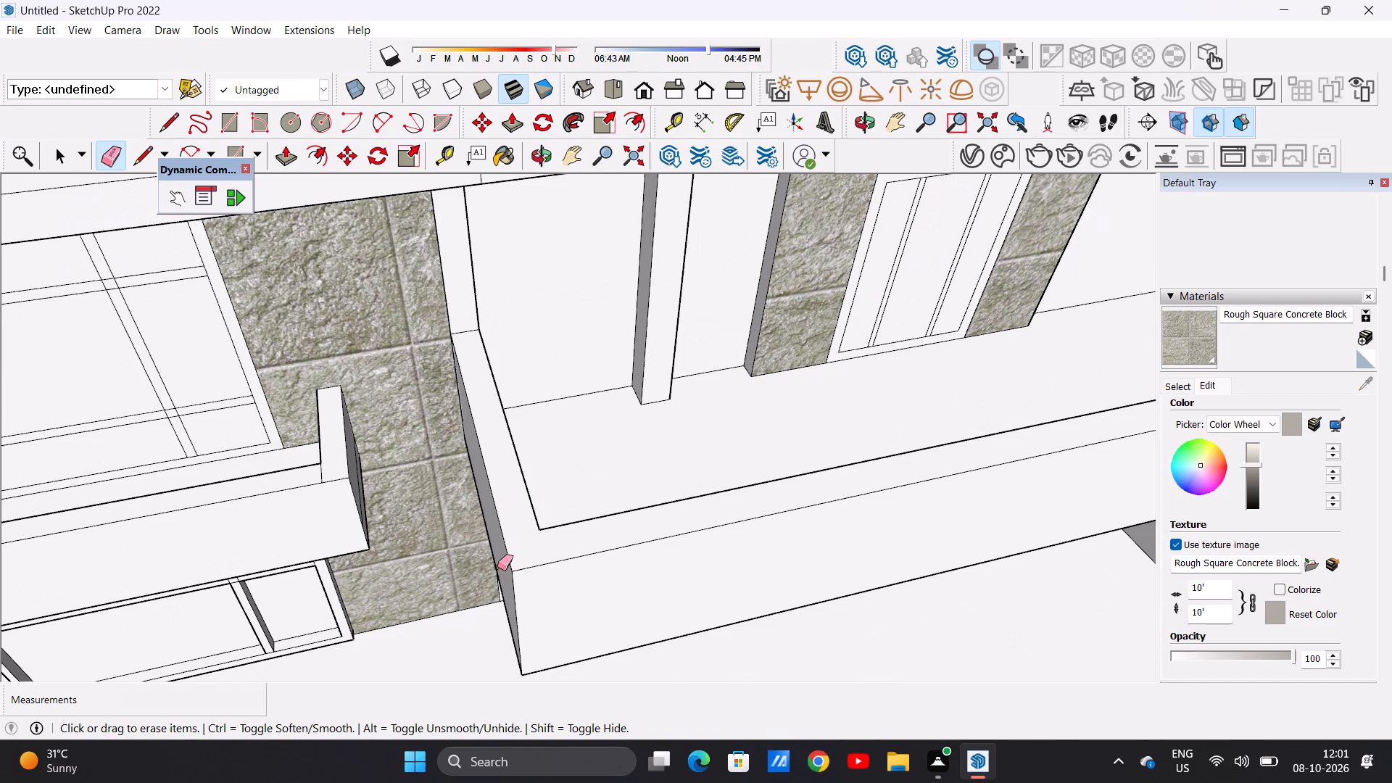
key("space")
Examine the new terrace parapet and the whole front facade from near, far, low and raised viewpoints.
scroll(408, 521, "down", 2)
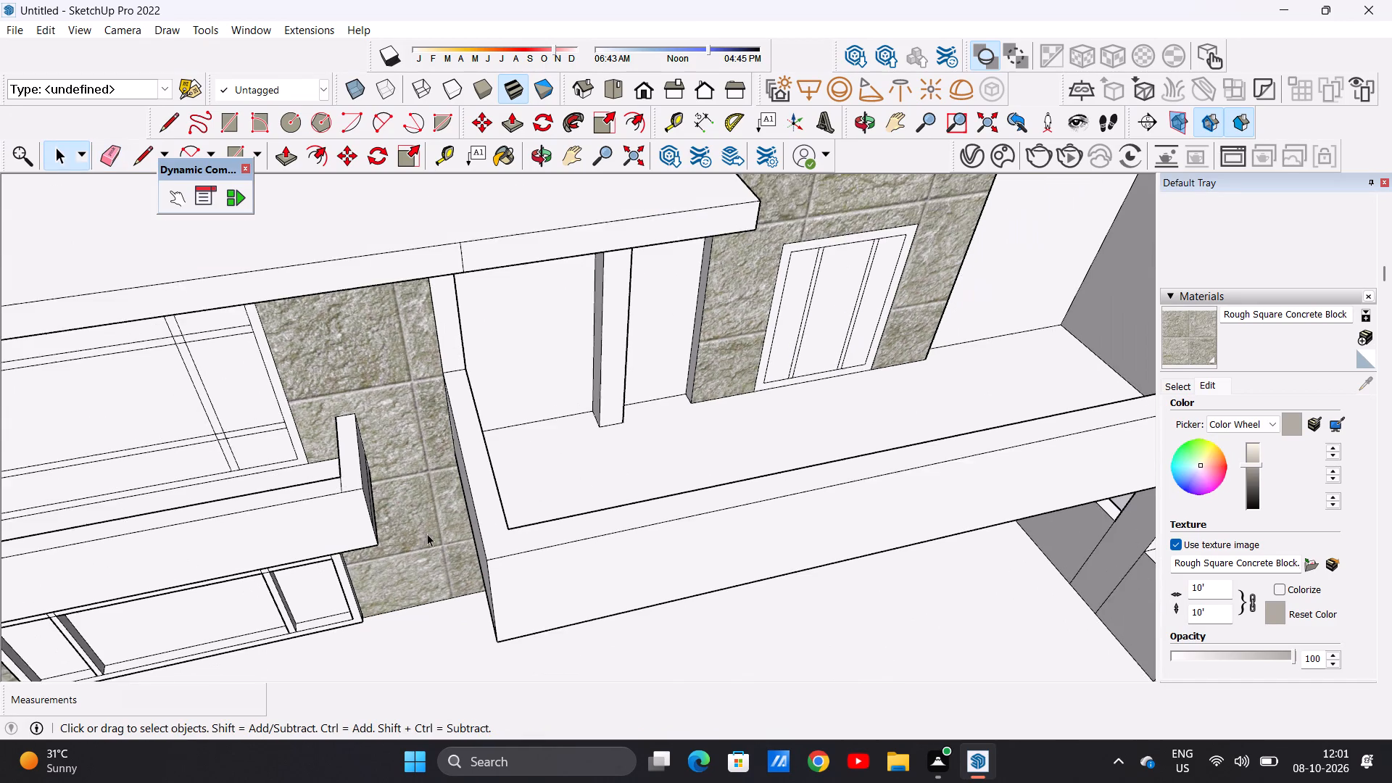
scroll(472, 549, "down", 5)
middle_click_drag(669, 535, 502, 521)
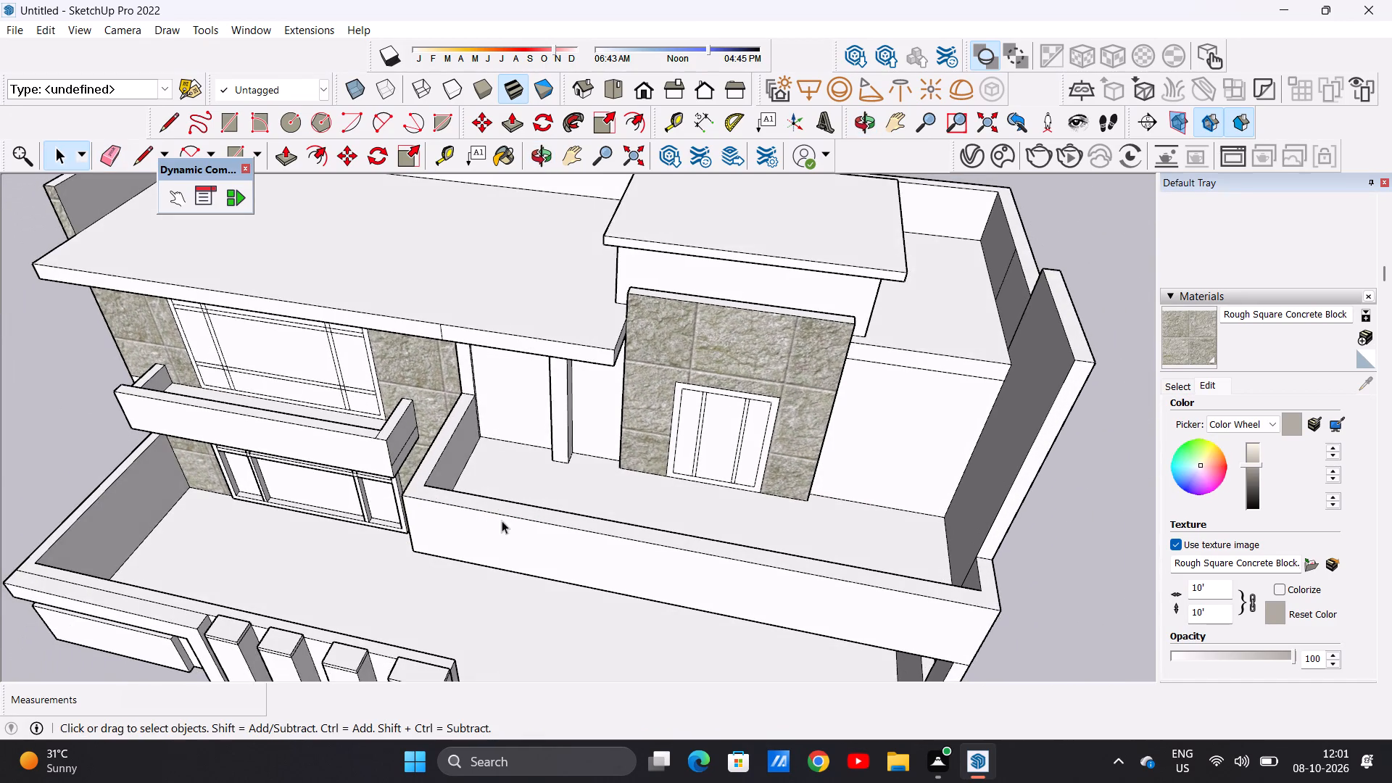
scroll(634, 558, "down", 3)
middle_click_drag(647, 581, 678, 460)
scroll(779, 579, "up", 4)
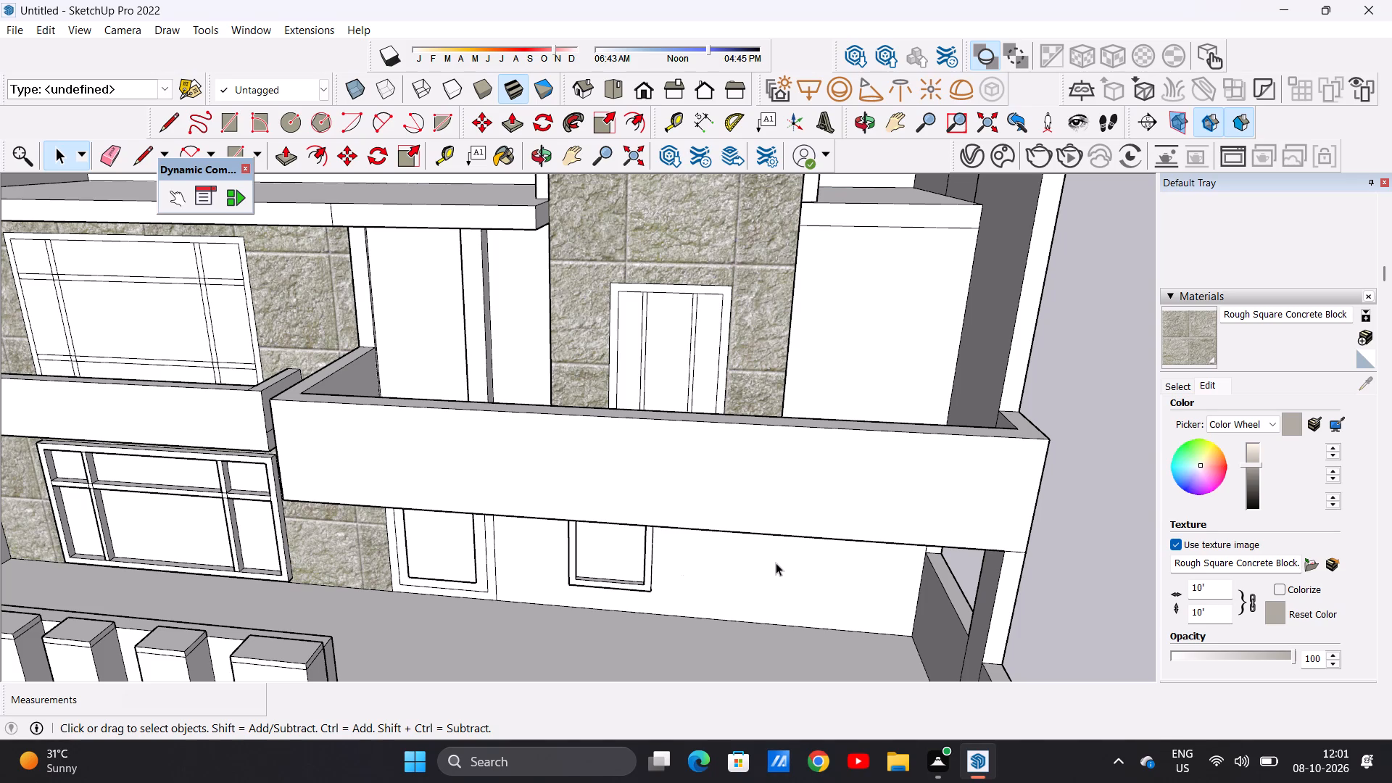
scroll(789, 553, "down", 3)
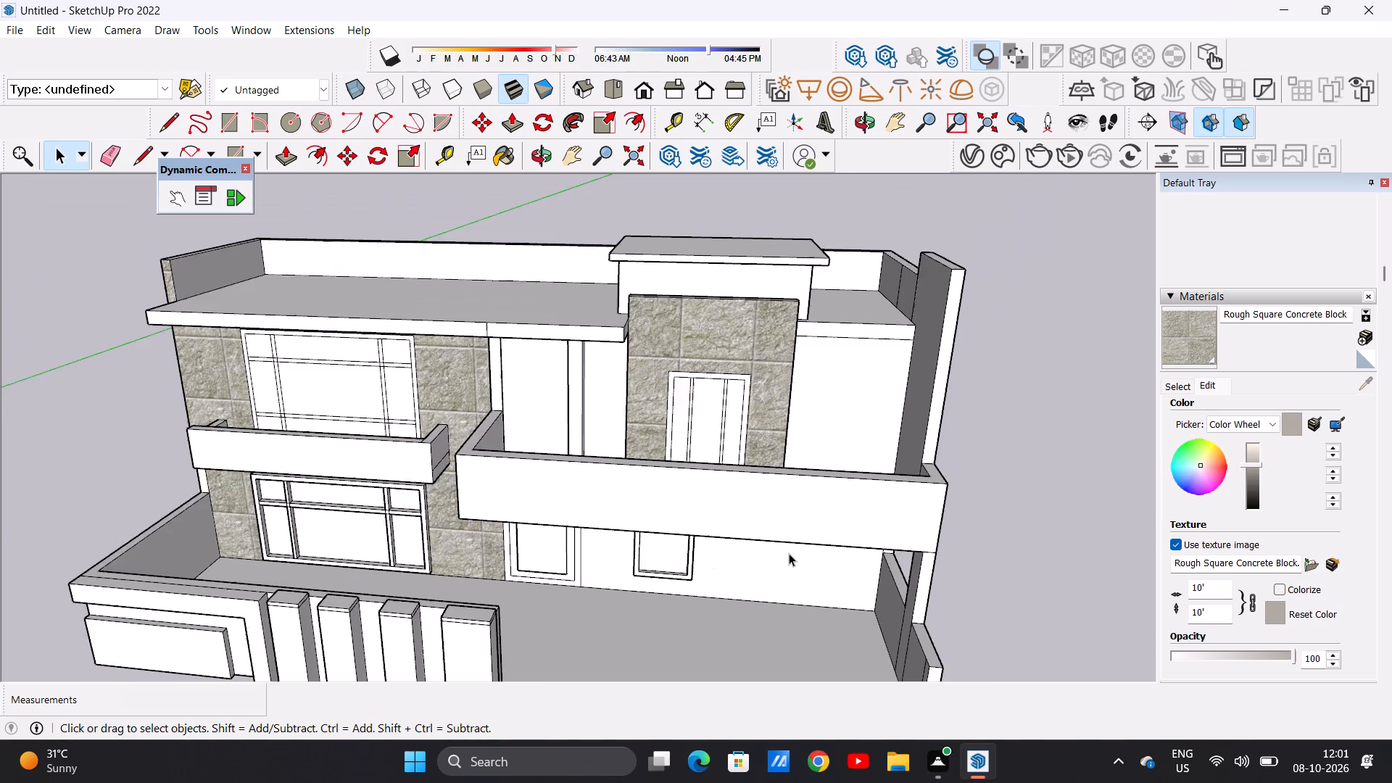
scroll(789, 553, "down", 2)
middle_click_drag(481, 459, 539, 494)
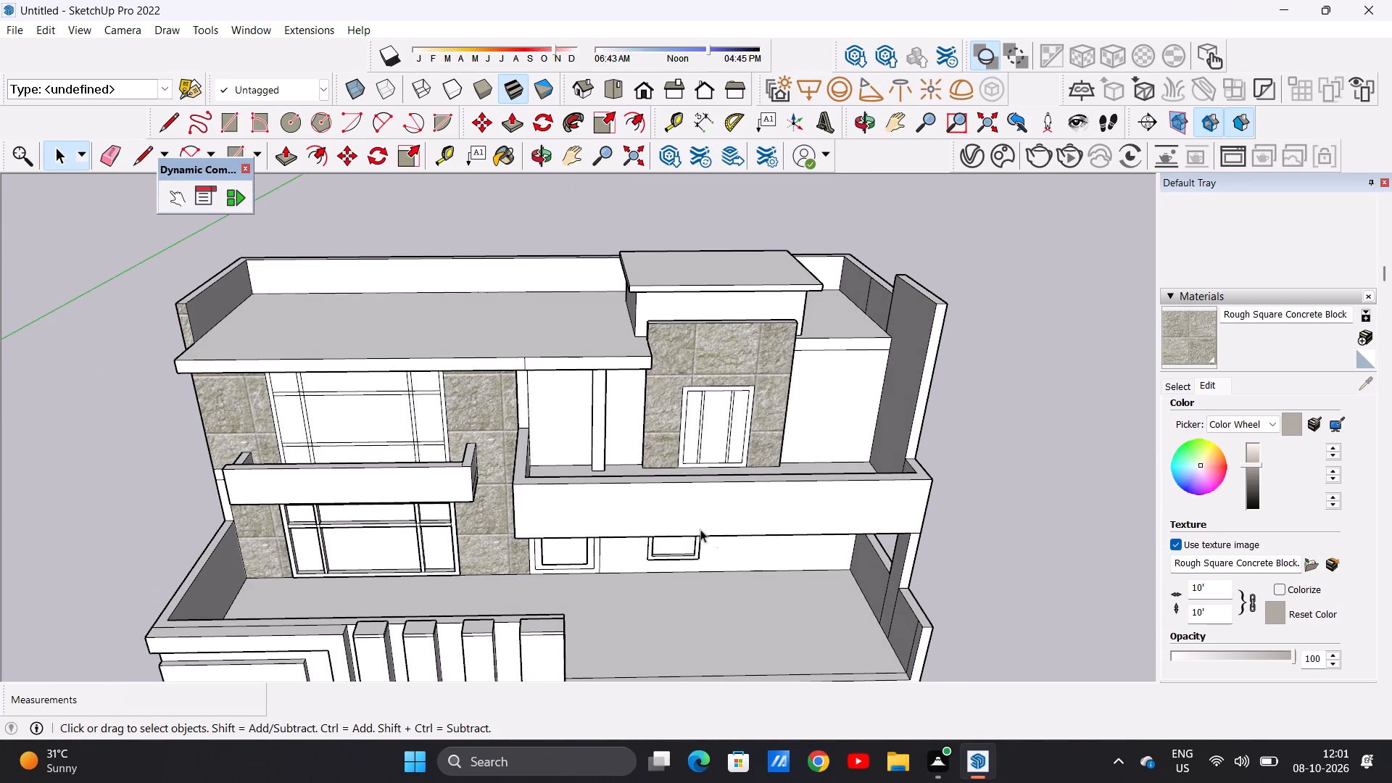
middle_click_drag(769, 535, 735, 503)
scroll(878, 521, "up", 5)
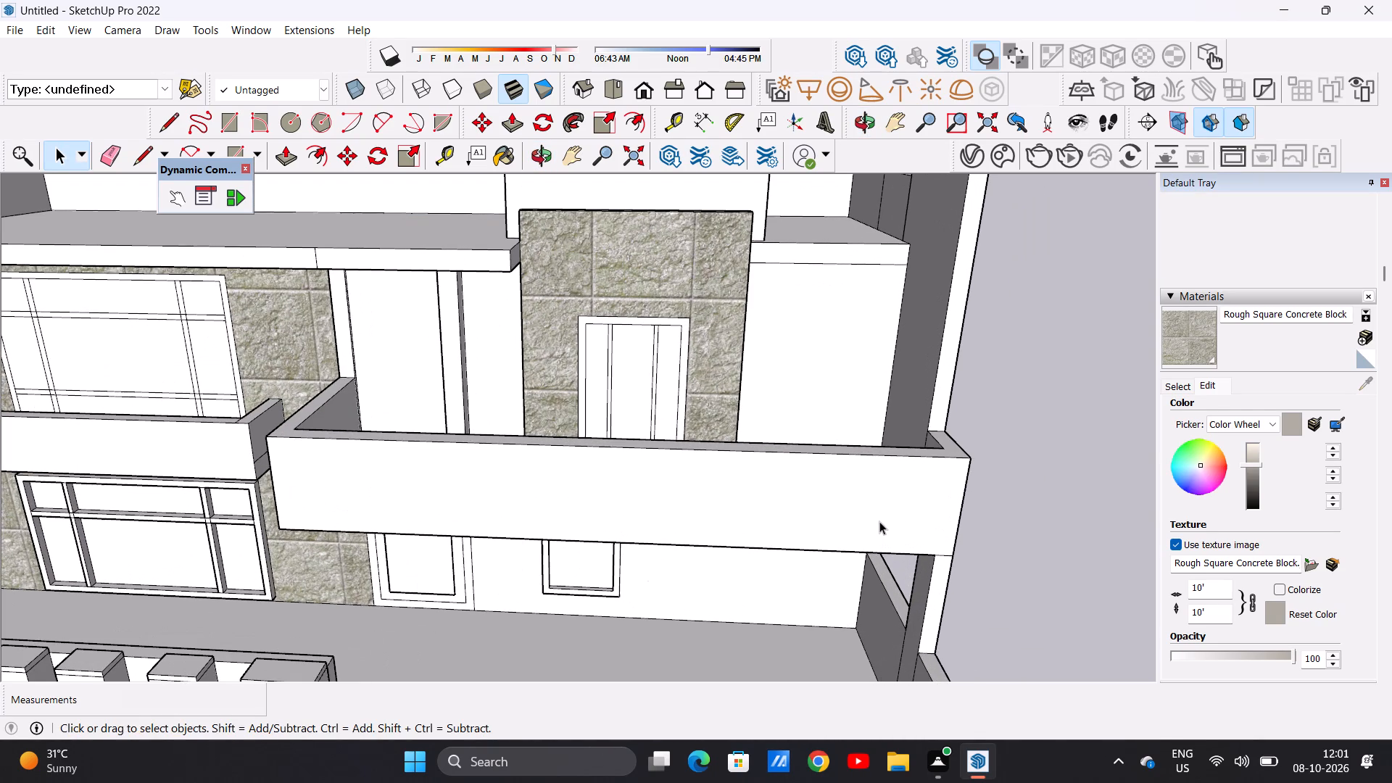
scroll(715, 505, "down", 2)
middle_click_drag(890, 519, 882, 518)
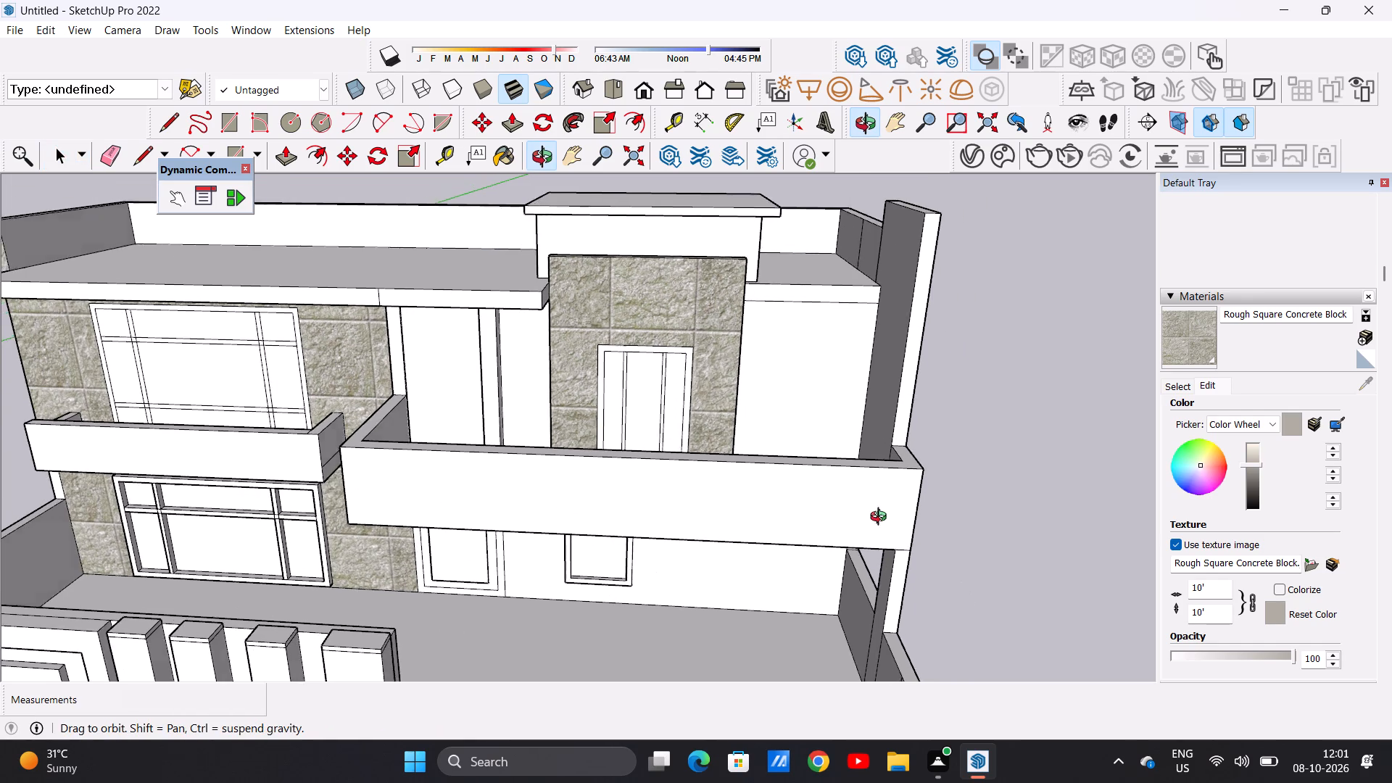
middle_click_drag(882, 518, 908, 376)
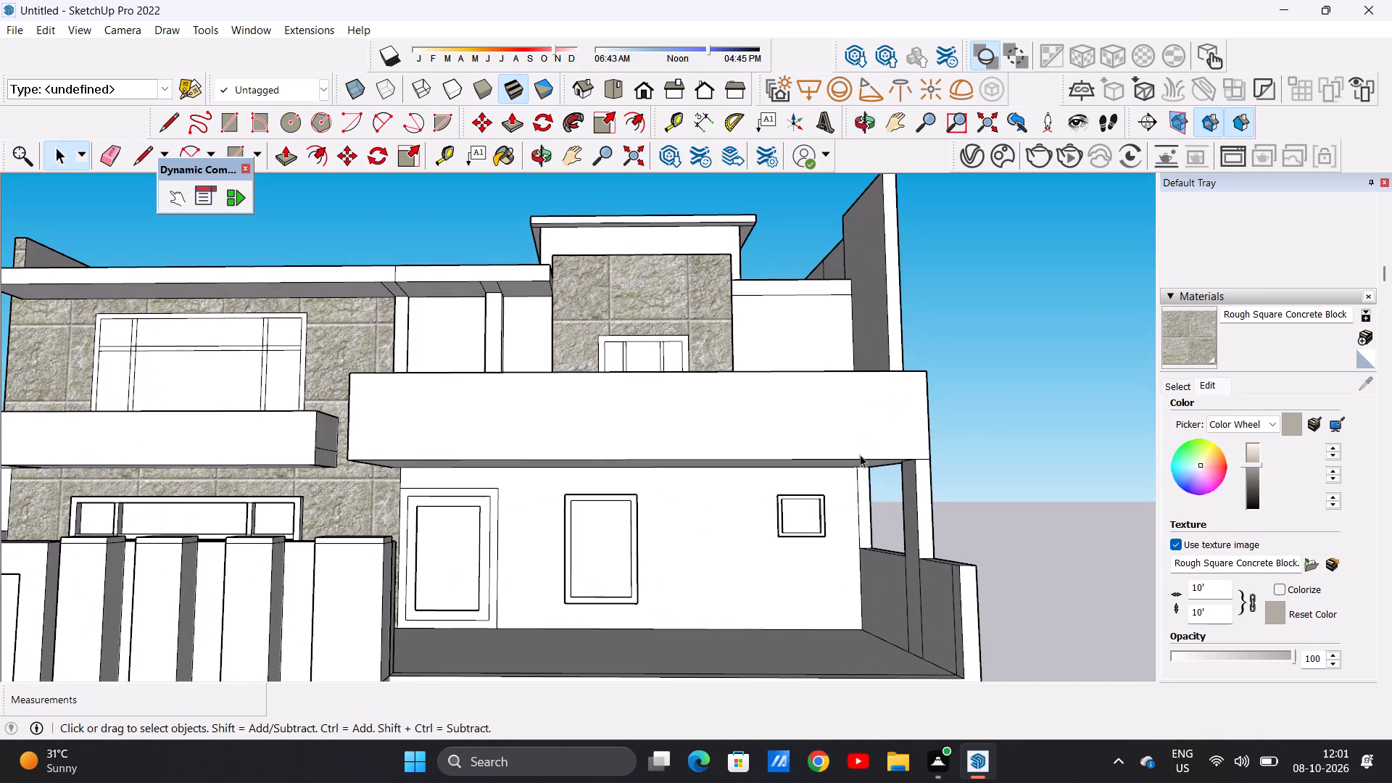
scroll(824, 531, "down", 3)
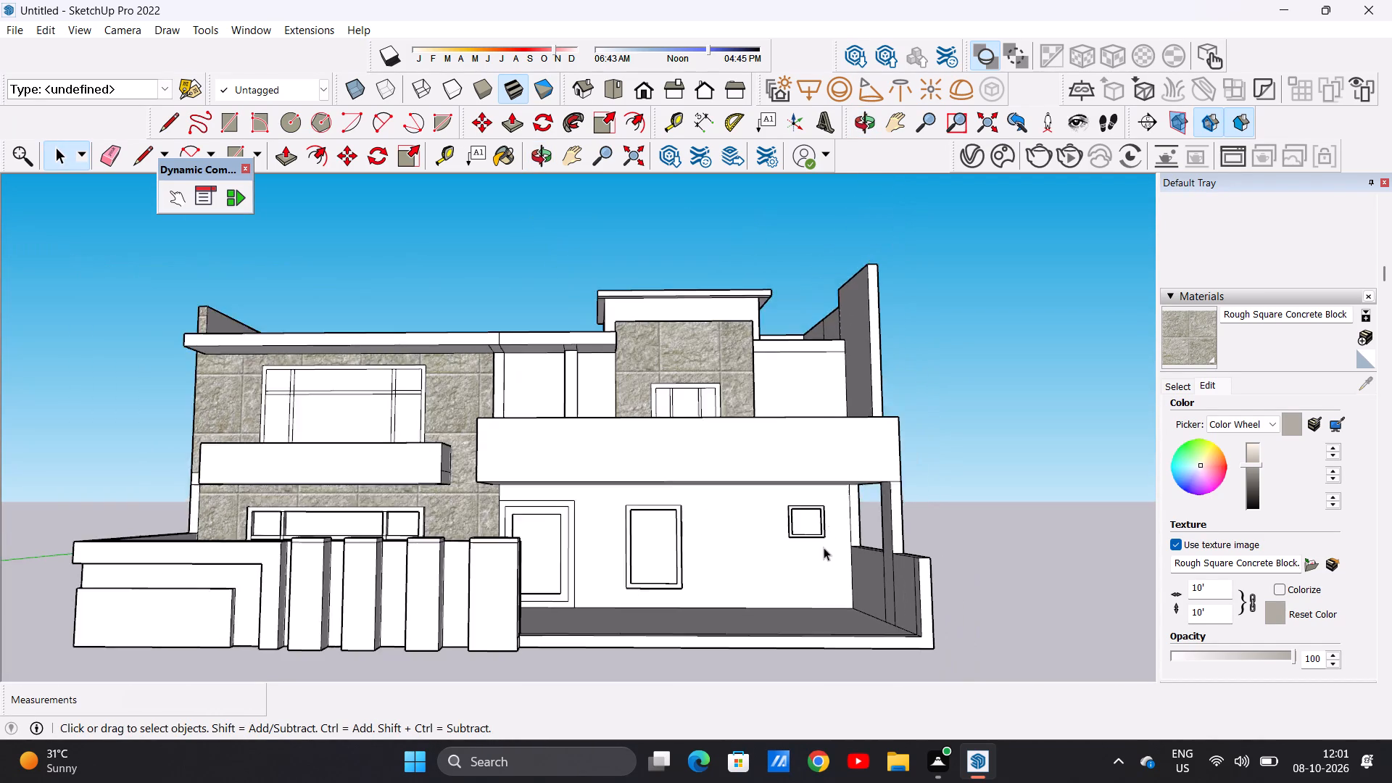
scroll(824, 547, "down", 4)
middle_click_drag(667, 414, 415, 592)
scroll(594, 440, "up", 3)
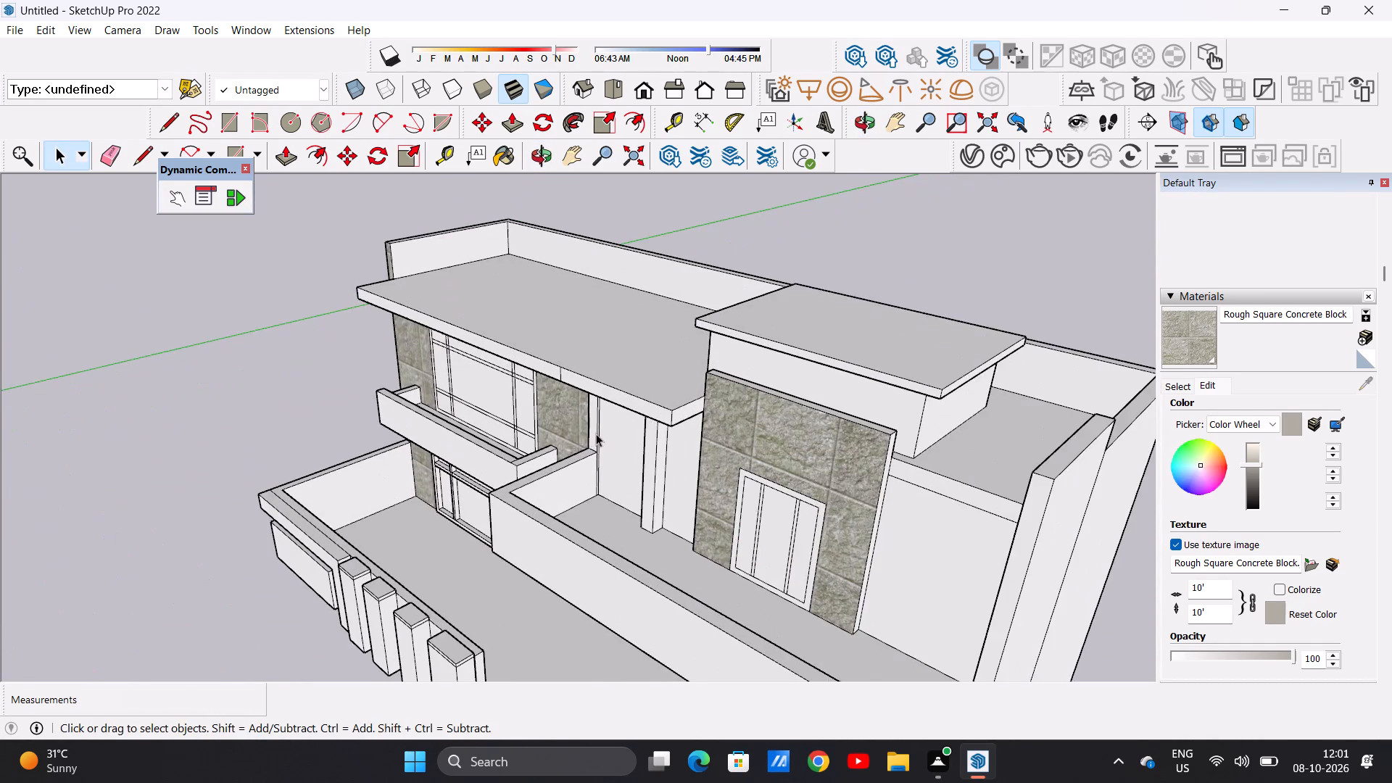
scroll(596, 434, "up", 3)
scroll(550, 466, "down", 1)
scroll(539, 484, "up", 3)
scroll(541, 473, "down", 1)
scroll(541, 473, "up", 2)
middle_click_drag(512, 478, 866, 405)
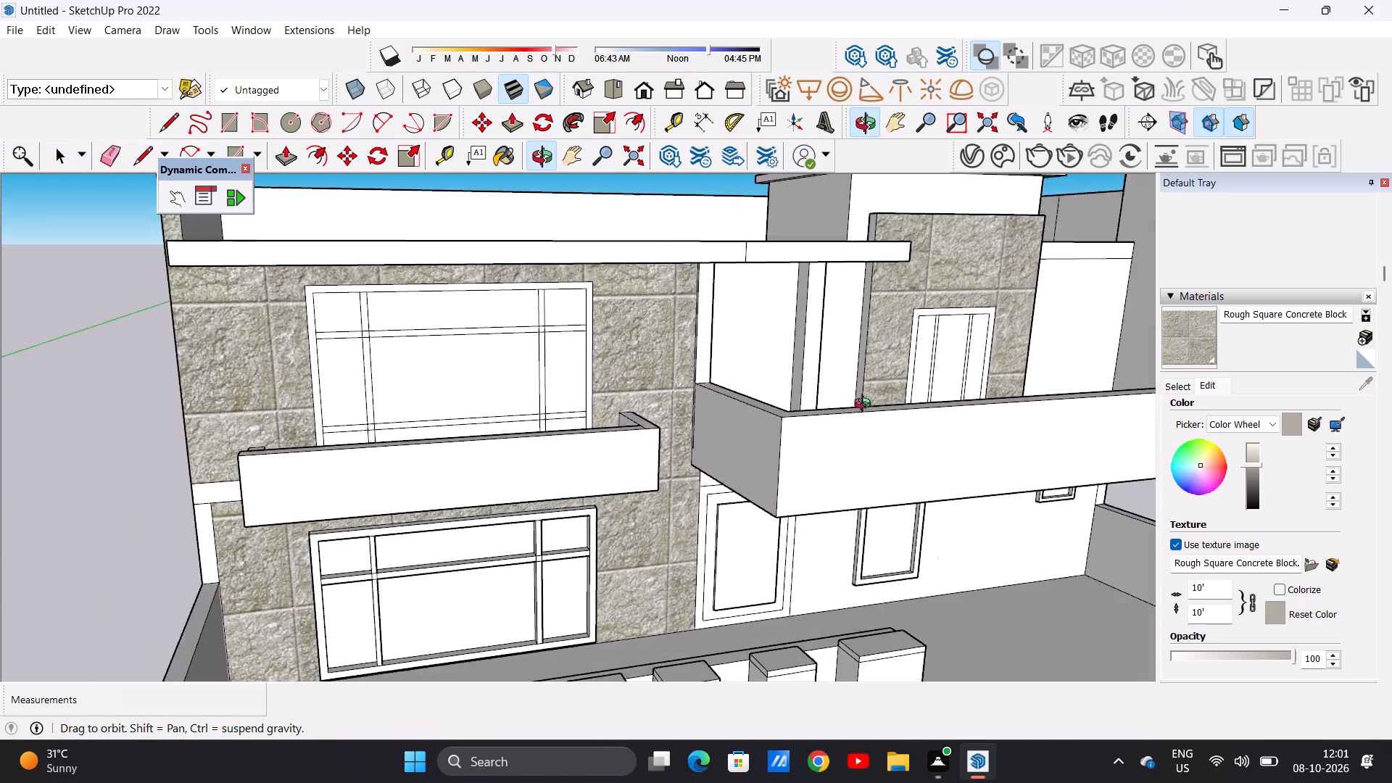
middle_click_drag(866, 405, 866, 405)
middle_click_drag(705, 426, 652, 434)
middle_click_drag(634, 439, 577, 447)
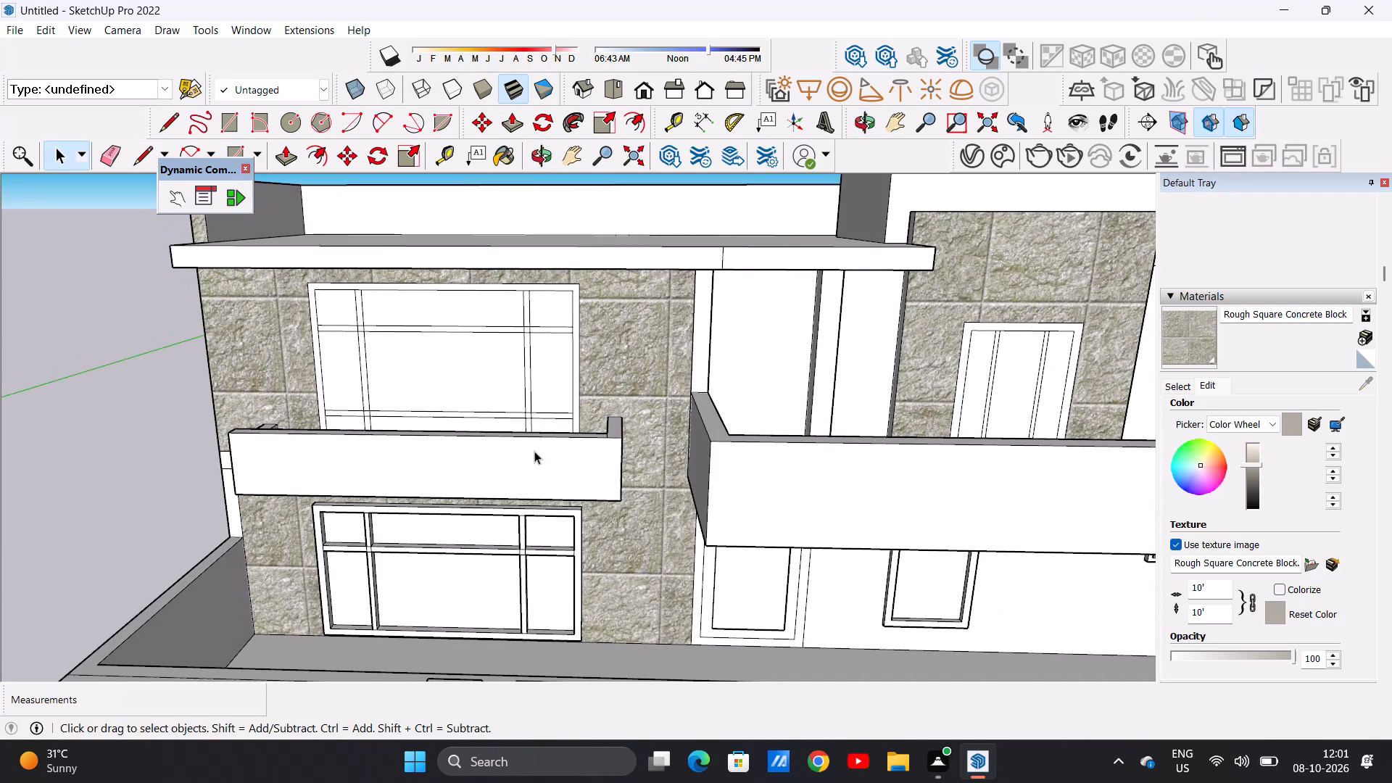
scroll(708, 531, "down", 4)
scroll(640, 476, "up", 1)
scroll(640, 476, "down", 7)
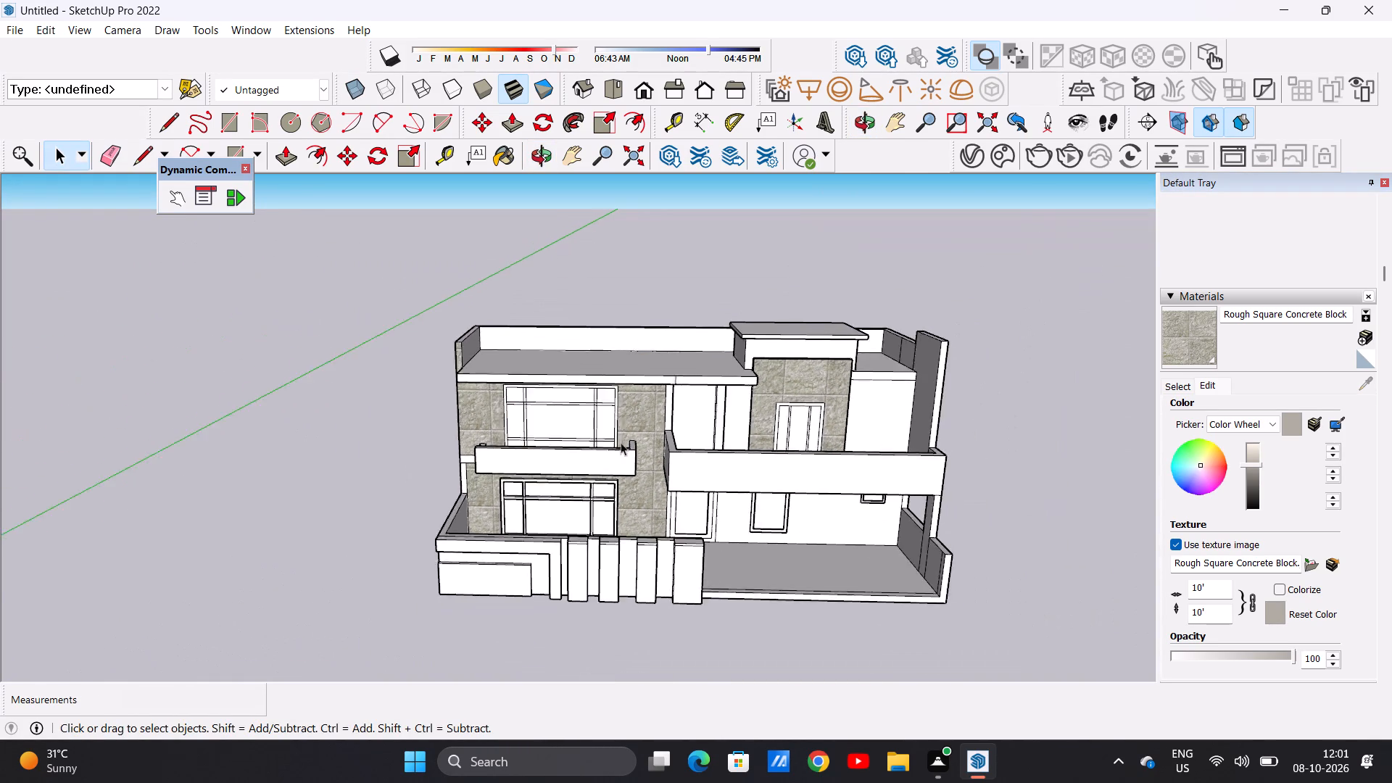
scroll(621, 442, "down", 2)
middle_click_drag(763, 551, 642, 473)
scroll(885, 474, "up", 9)
middle_click_drag(753, 465, 779, 568)
middle_click_drag(779, 569, 784, 581)
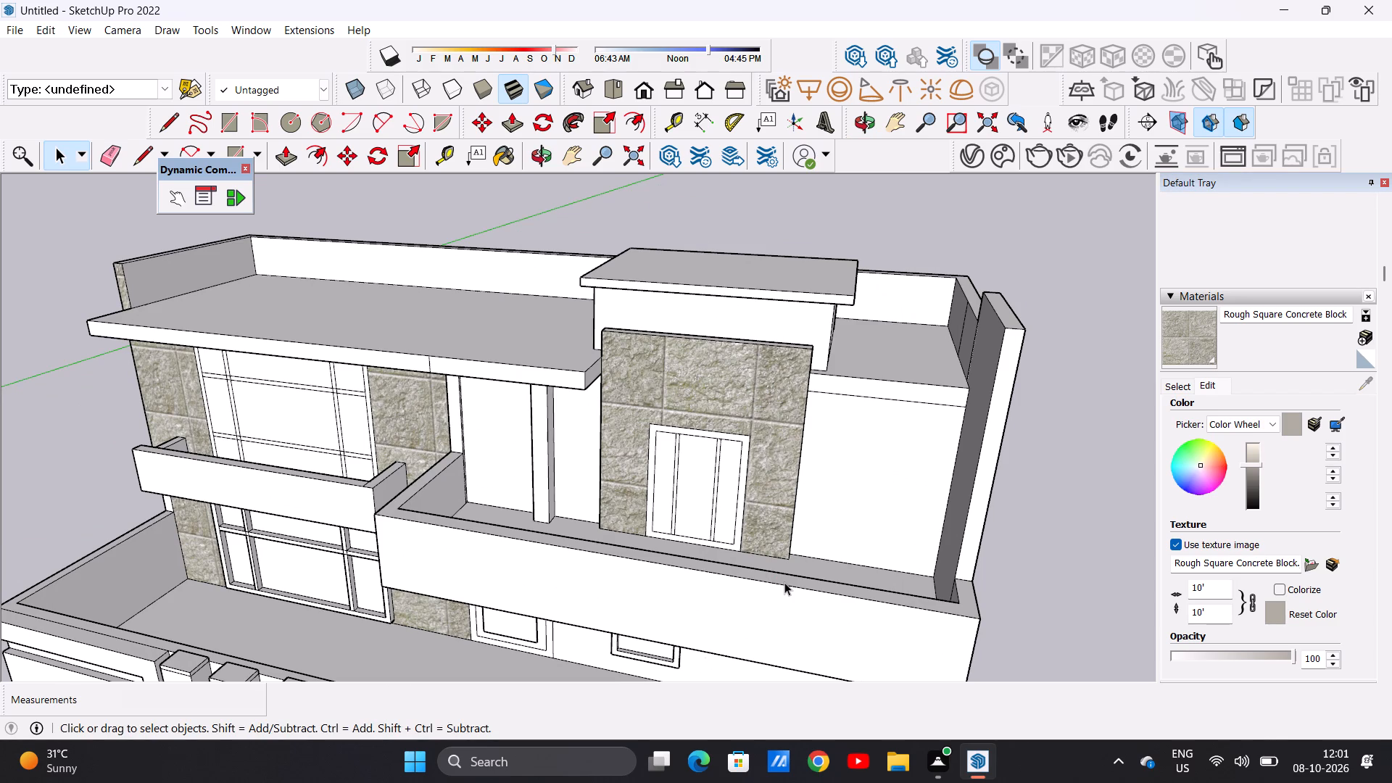
Paint the outer frame of the tower block's terrace window with Wood Veneer 01 from the Wood materials.
scroll(745, 486, "up", 3)
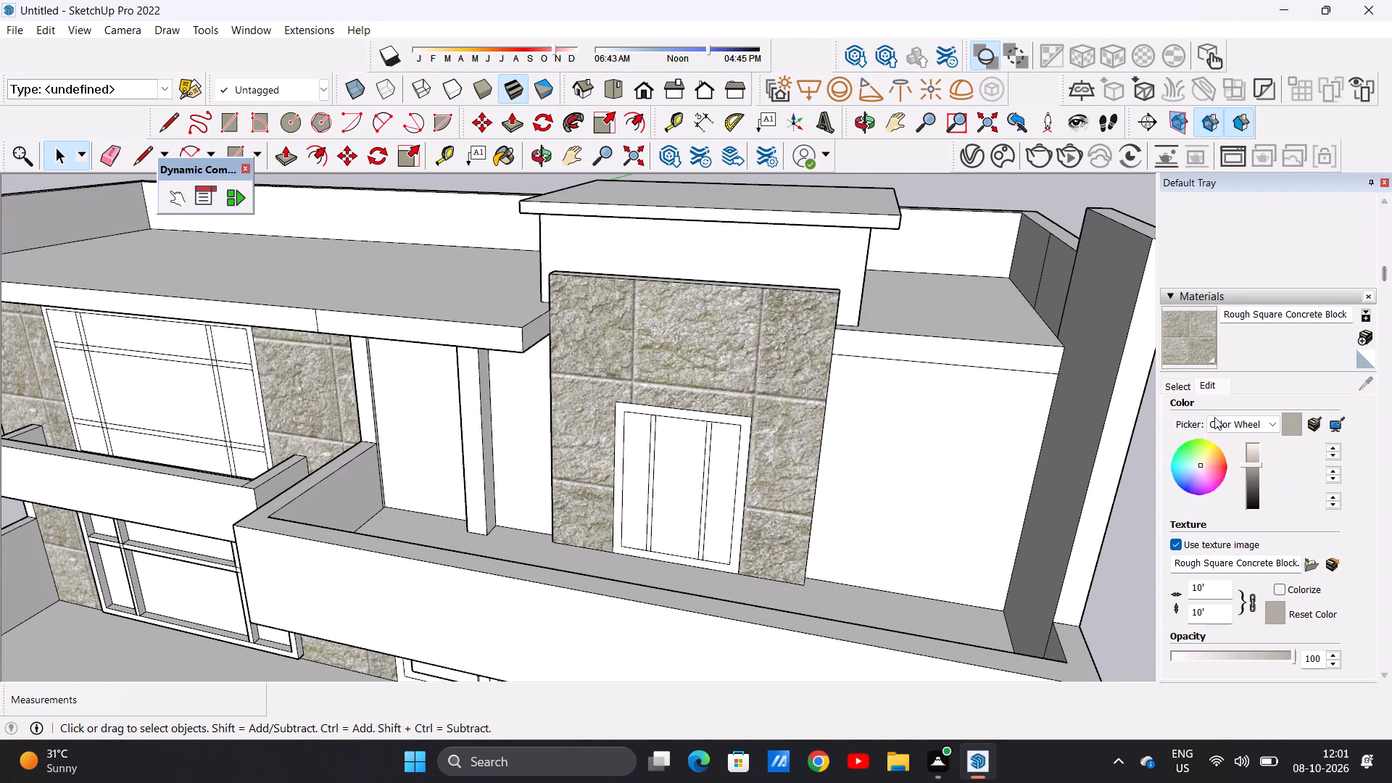
left_click(1169, 386)
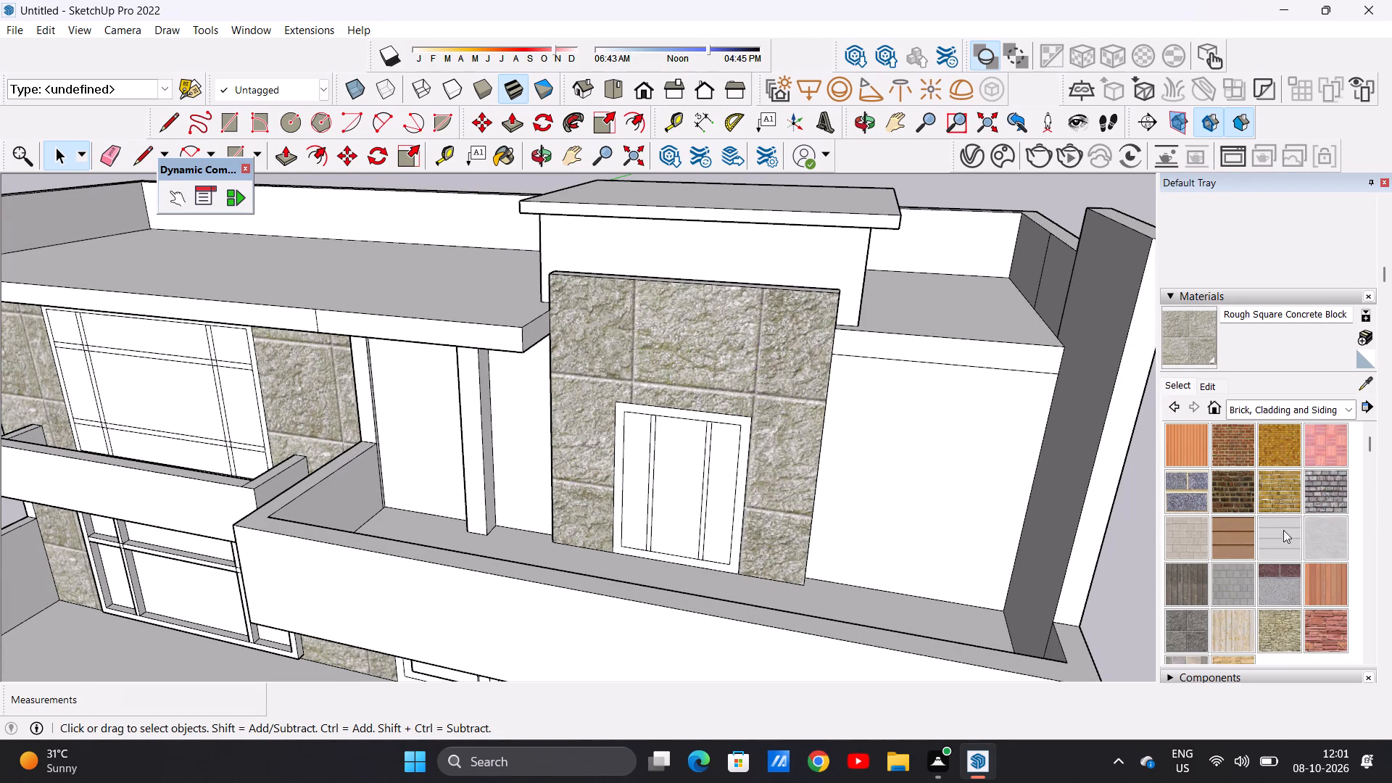
left_click(1348, 410)
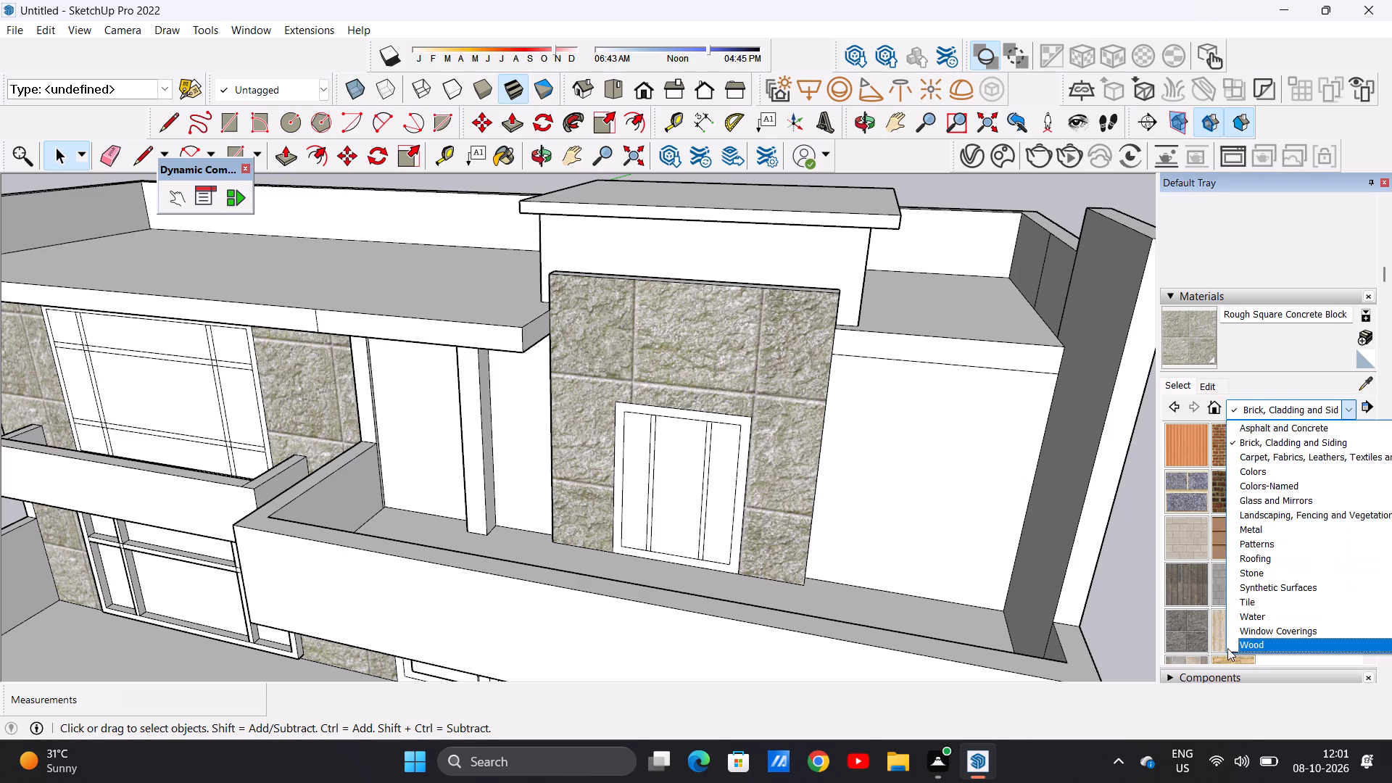
left_click(1238, 645)
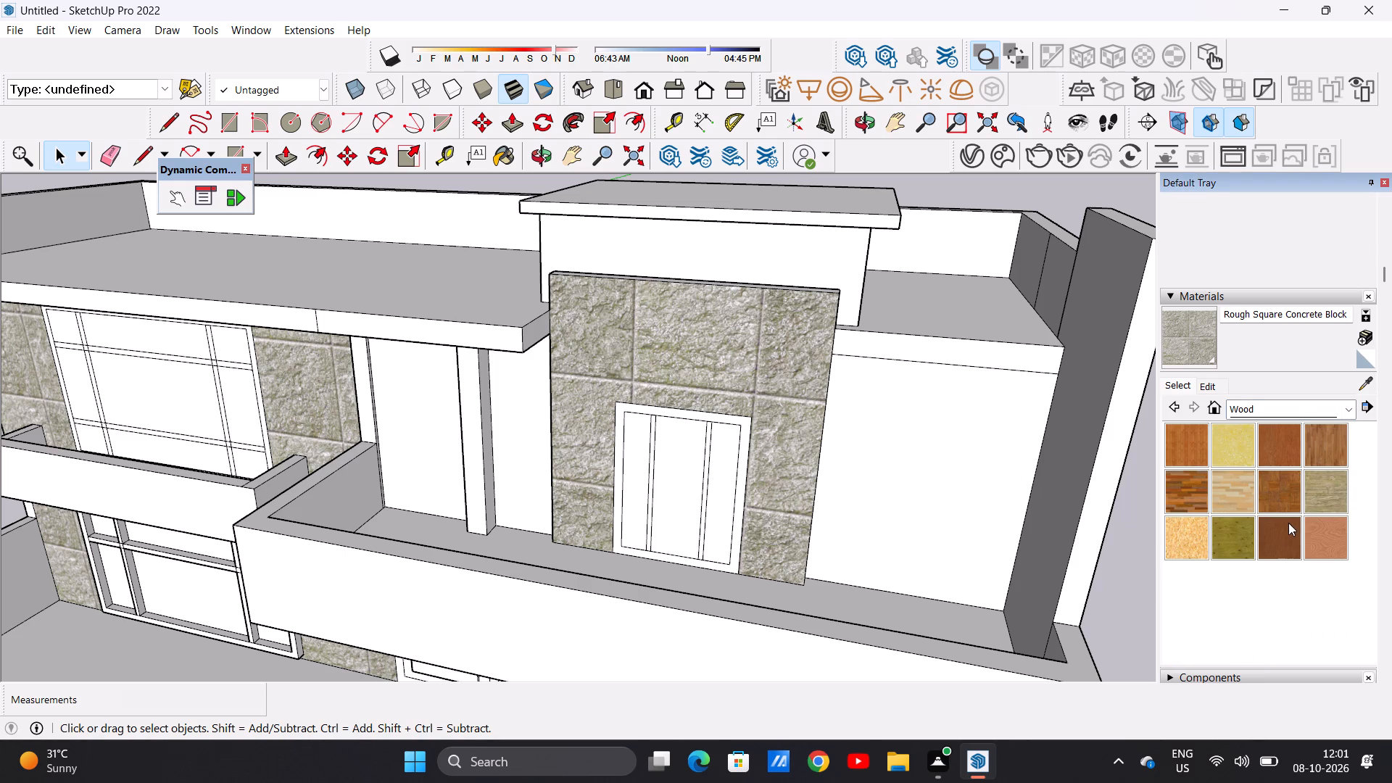
double_click(1285, 531)
scroll(710, 438, "up", 2)
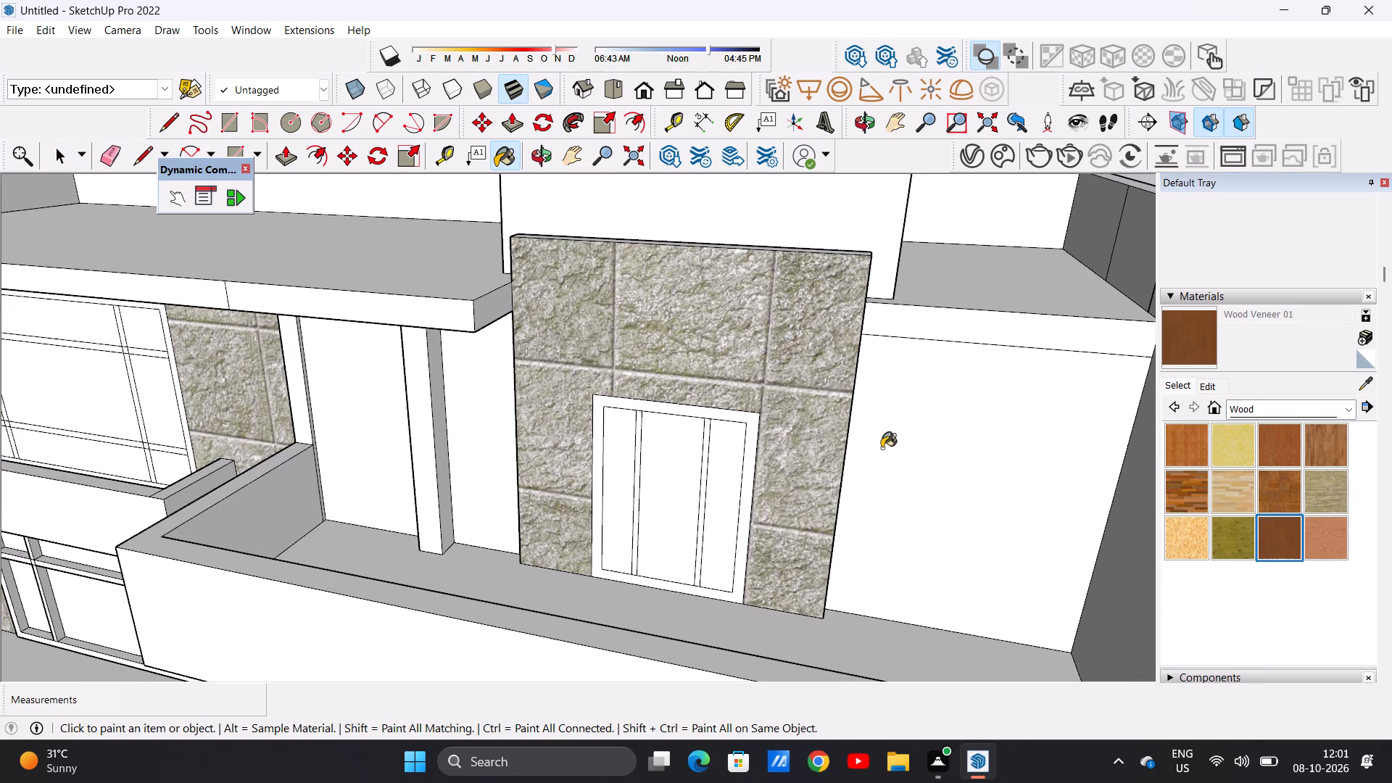
scroll(760, 446, "up", 7)
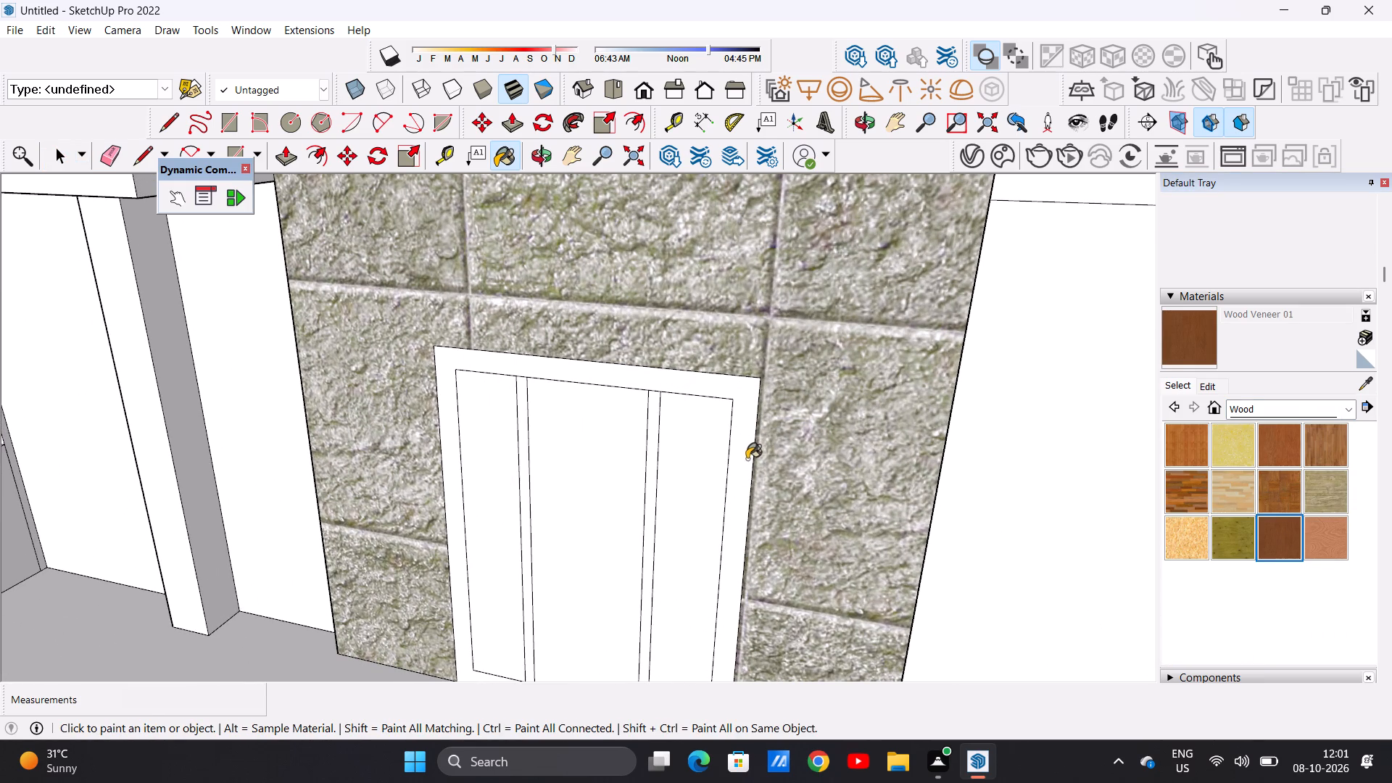
left_click(742, 464)
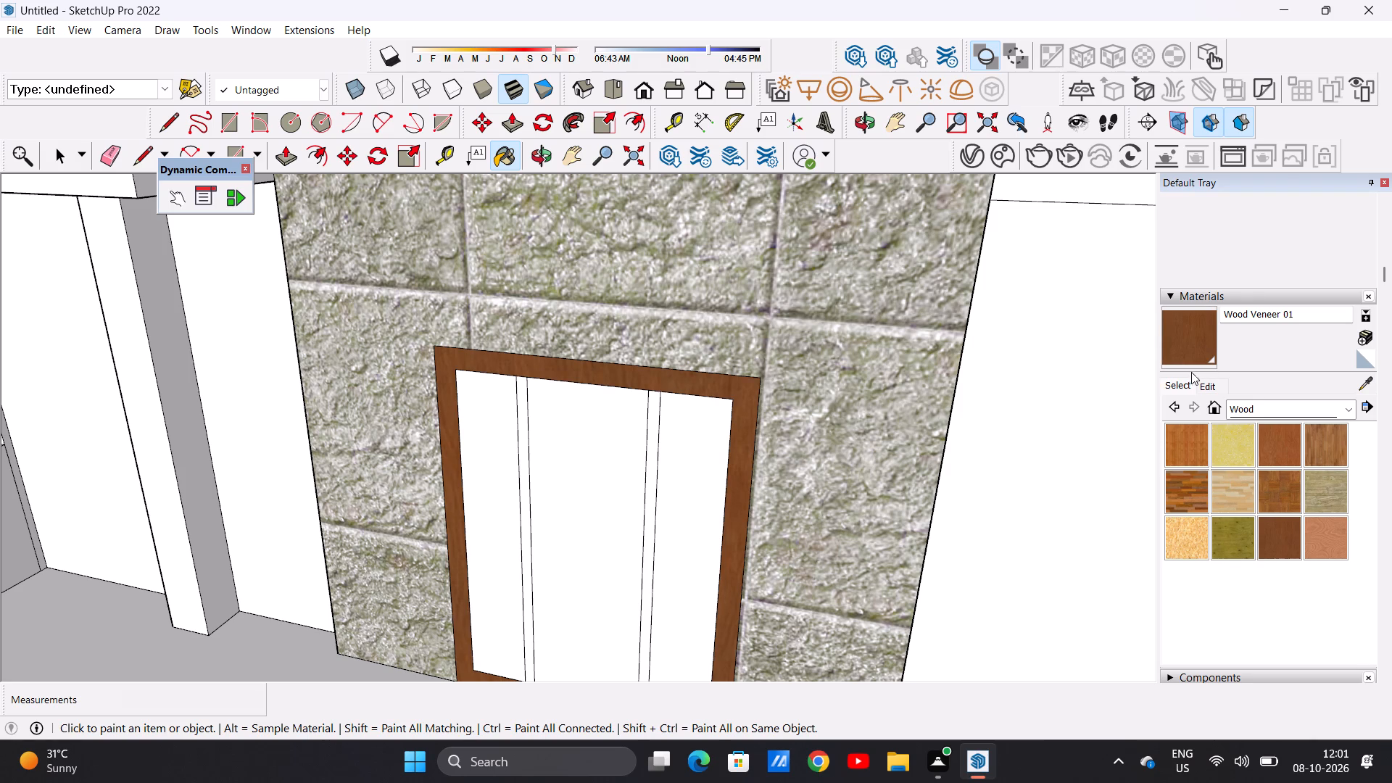
Darken the Wood Veneer 01 material's colour to a deep brown.
double_click(1205, 386)
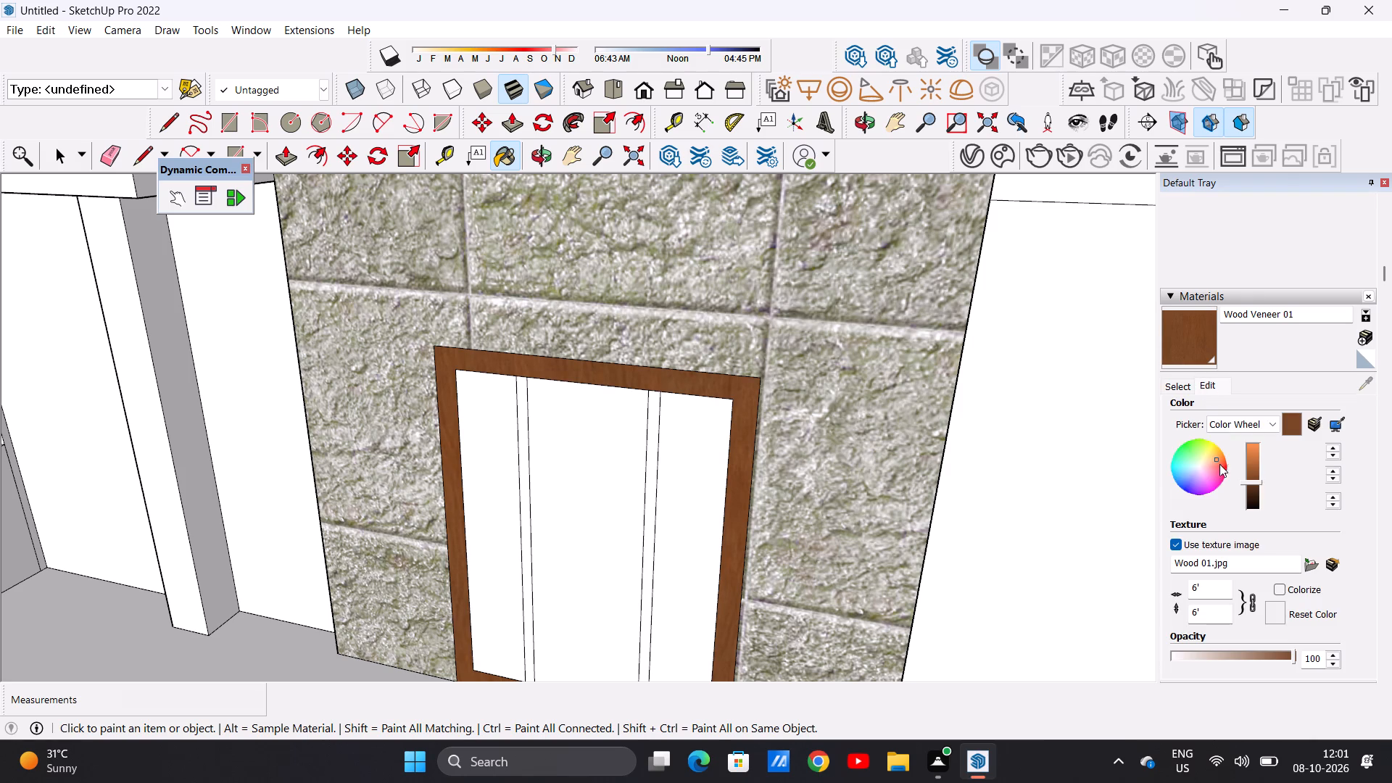
double_click(1255, 489)
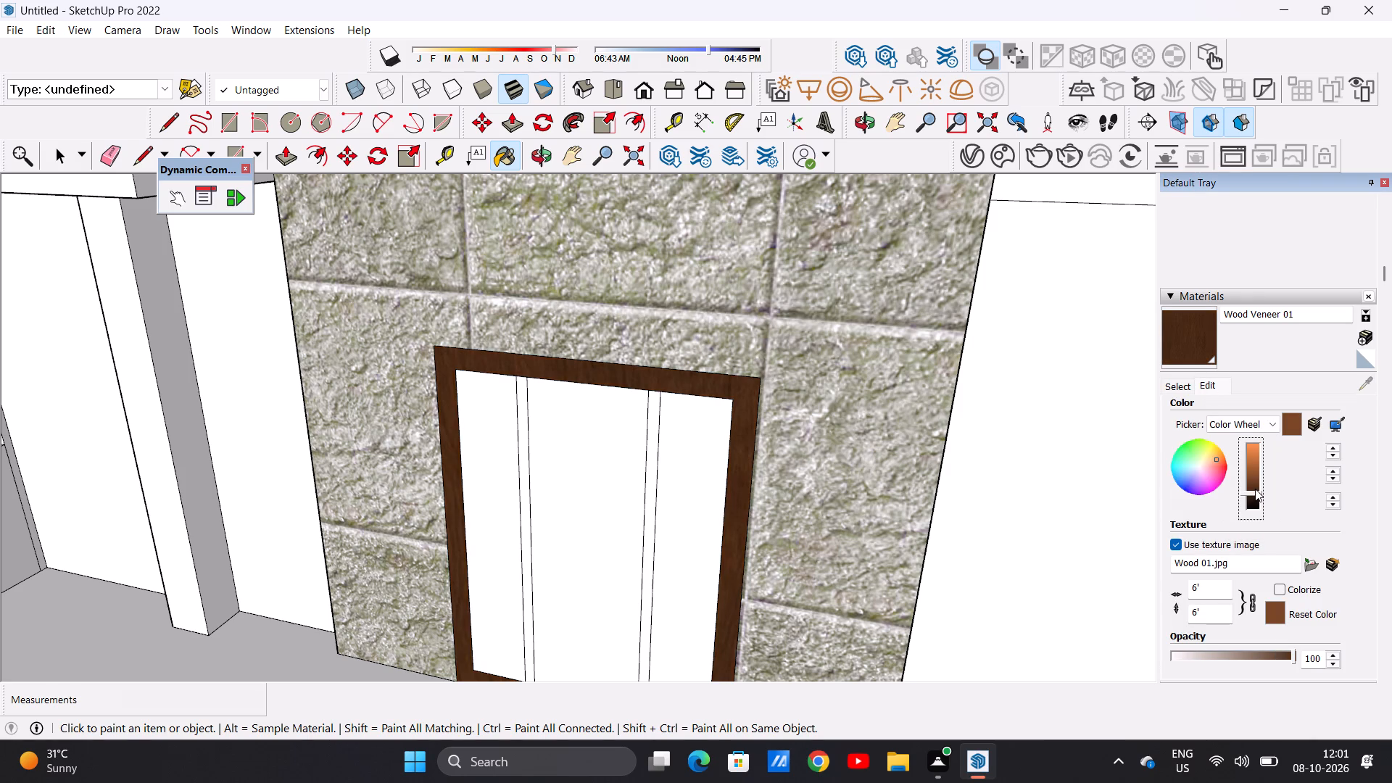
Paint the two vertical bars of the tower block's terrace window with the dark Wood Veneer 01.
scroll(742, 535, "down", 3)
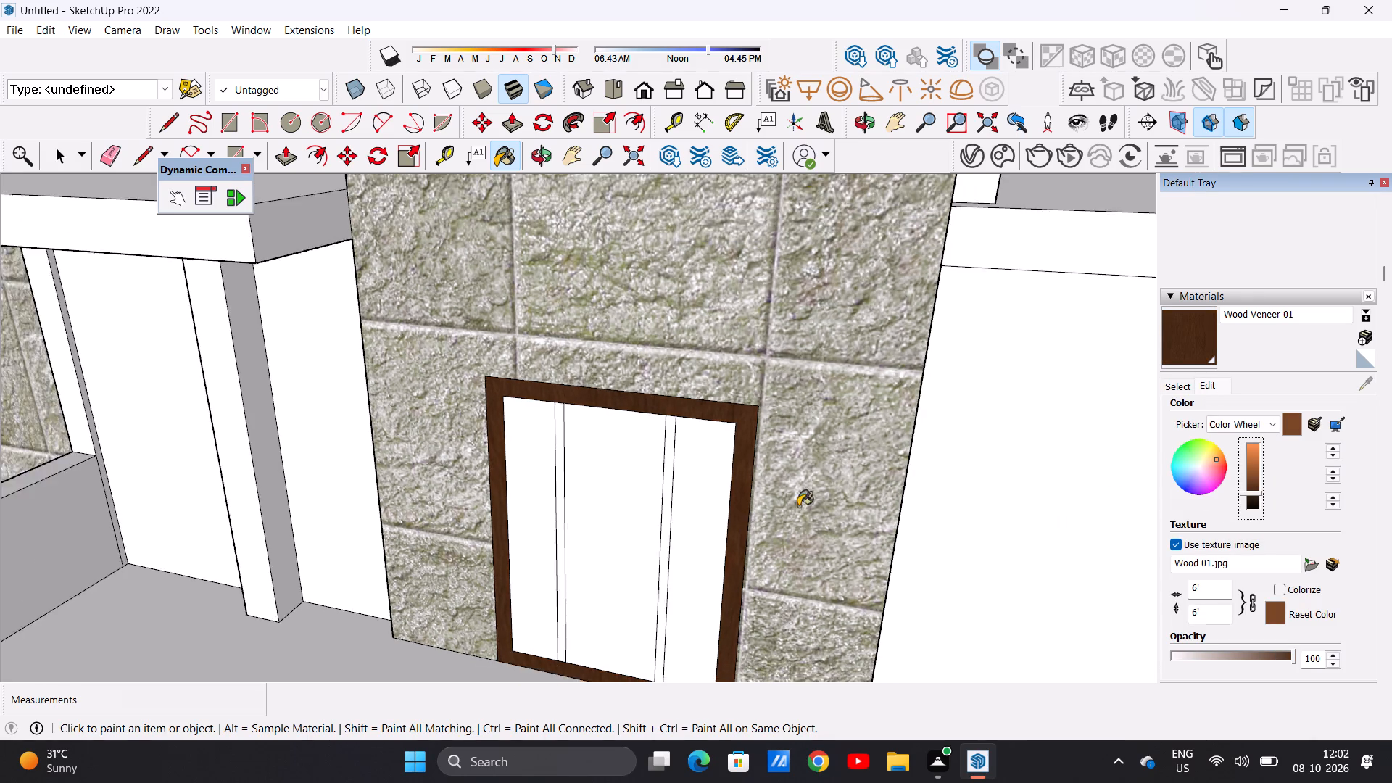
scroll(798, 506, "down", 5)
middle_click_drag(621, 579, 661, 531)
scroll(681, 428, "up", 3)
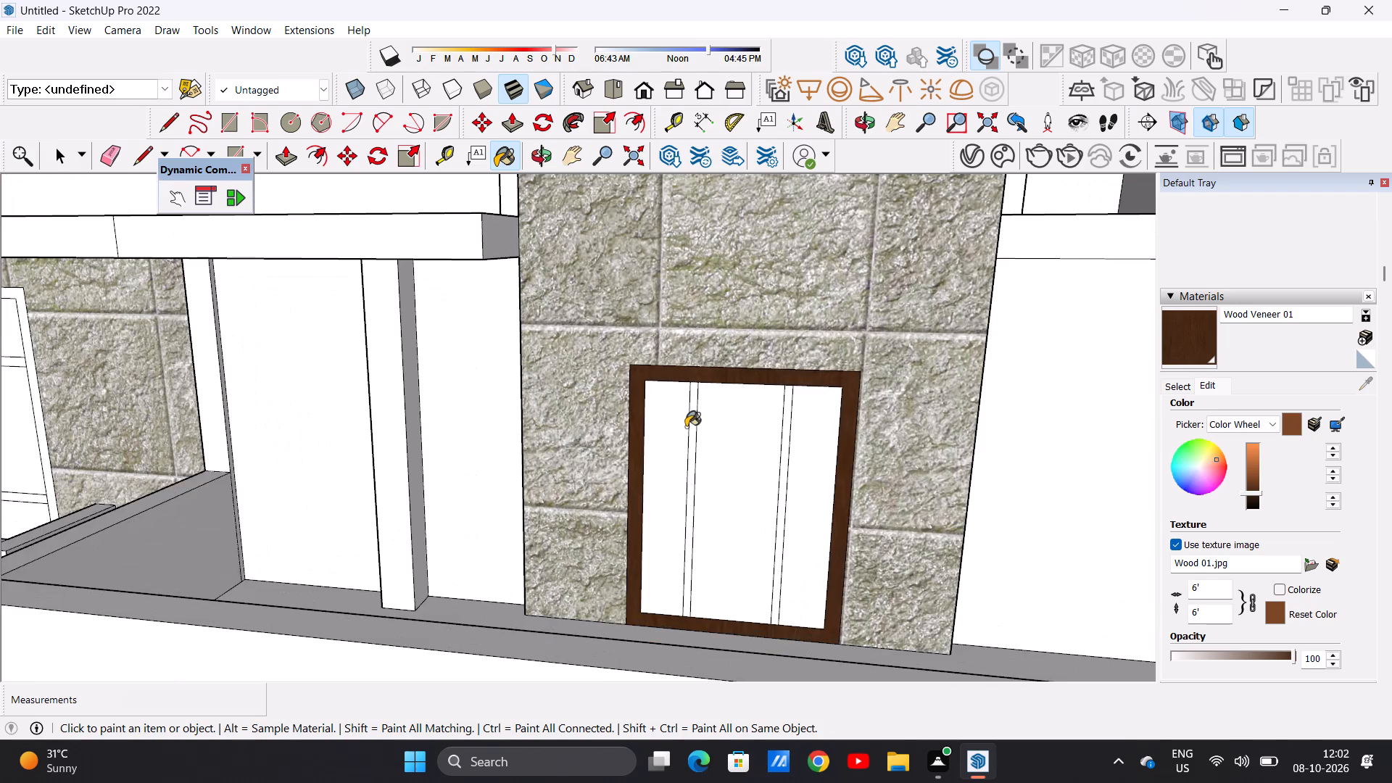
scroll(687, 427, "up", 7)
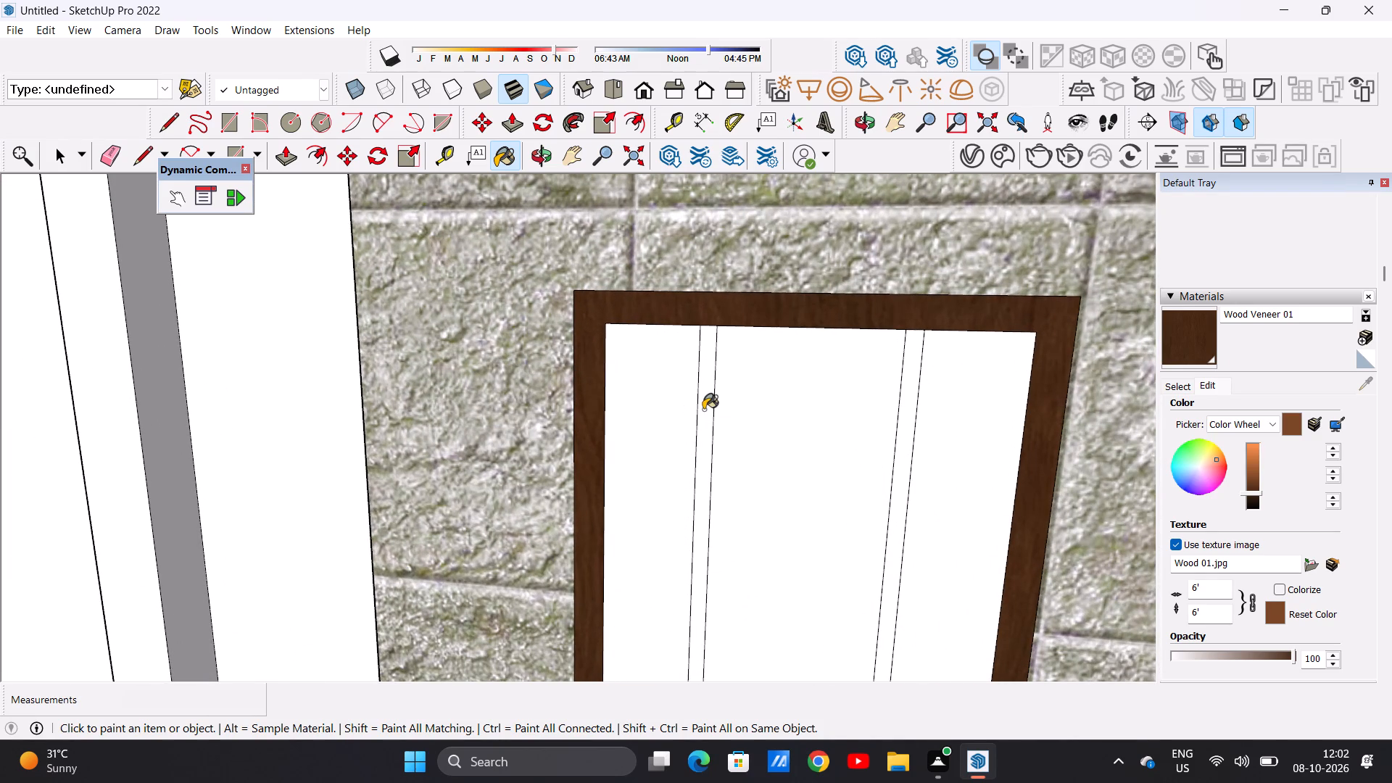
double_click(703, 409)
left_click(899, 485)
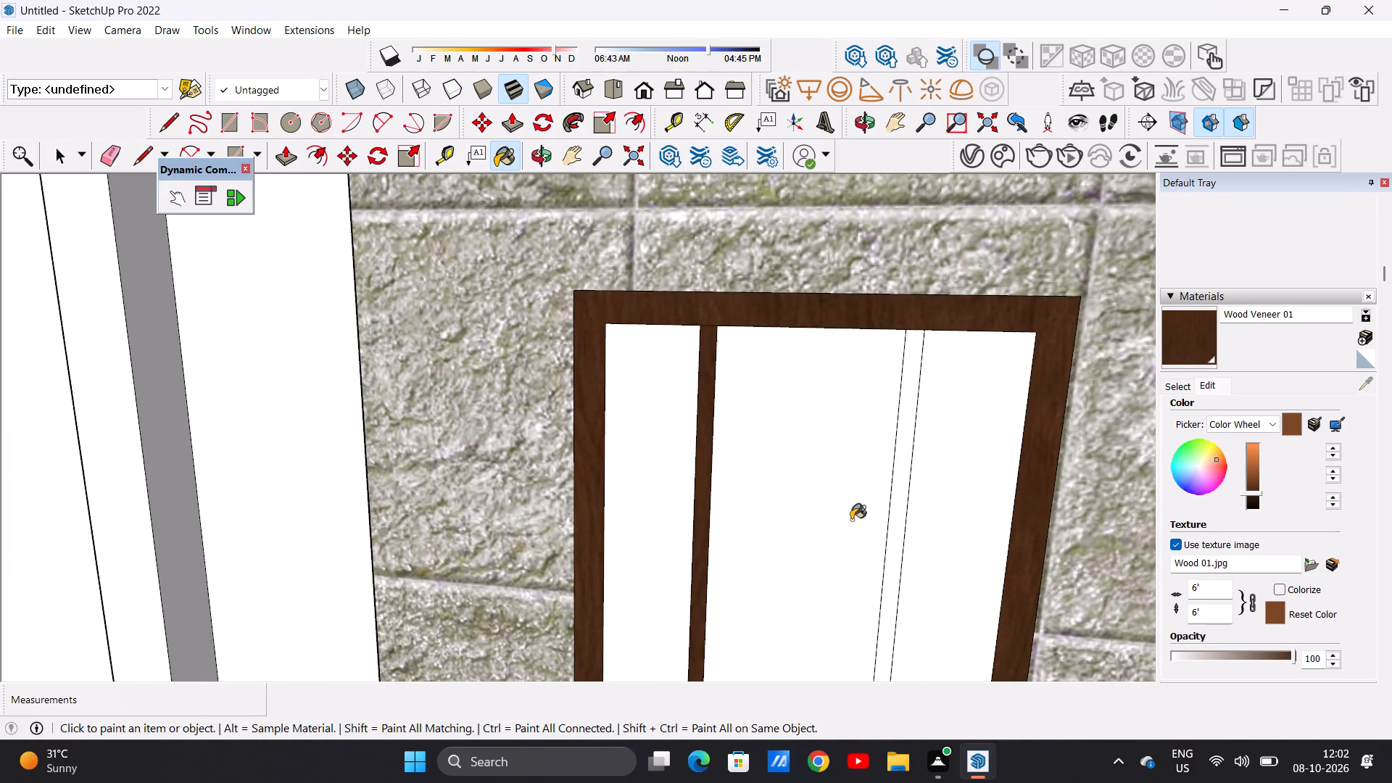
Examine the tower block's wood-framed window and the surrounding facade from several angles and distances.
scroll(755, 587, "down", 8)
scroll(702, 503, "up", 1)
scroll(703, 497, "down", 2)
middle_click_drag(609, 511, 692, 543)
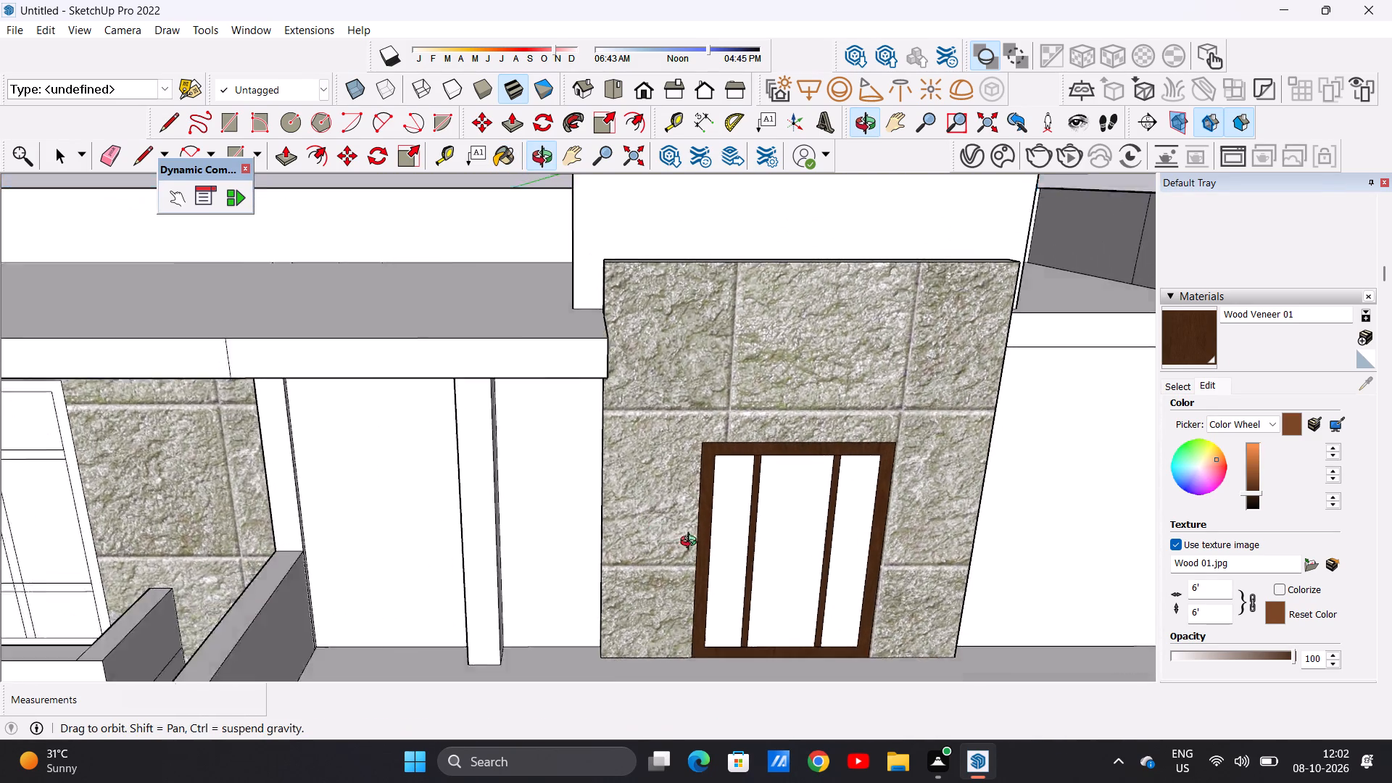
middle_click_drag(692, 543, 754, 560)
middle_click_drag(755, 561, 756, 539)
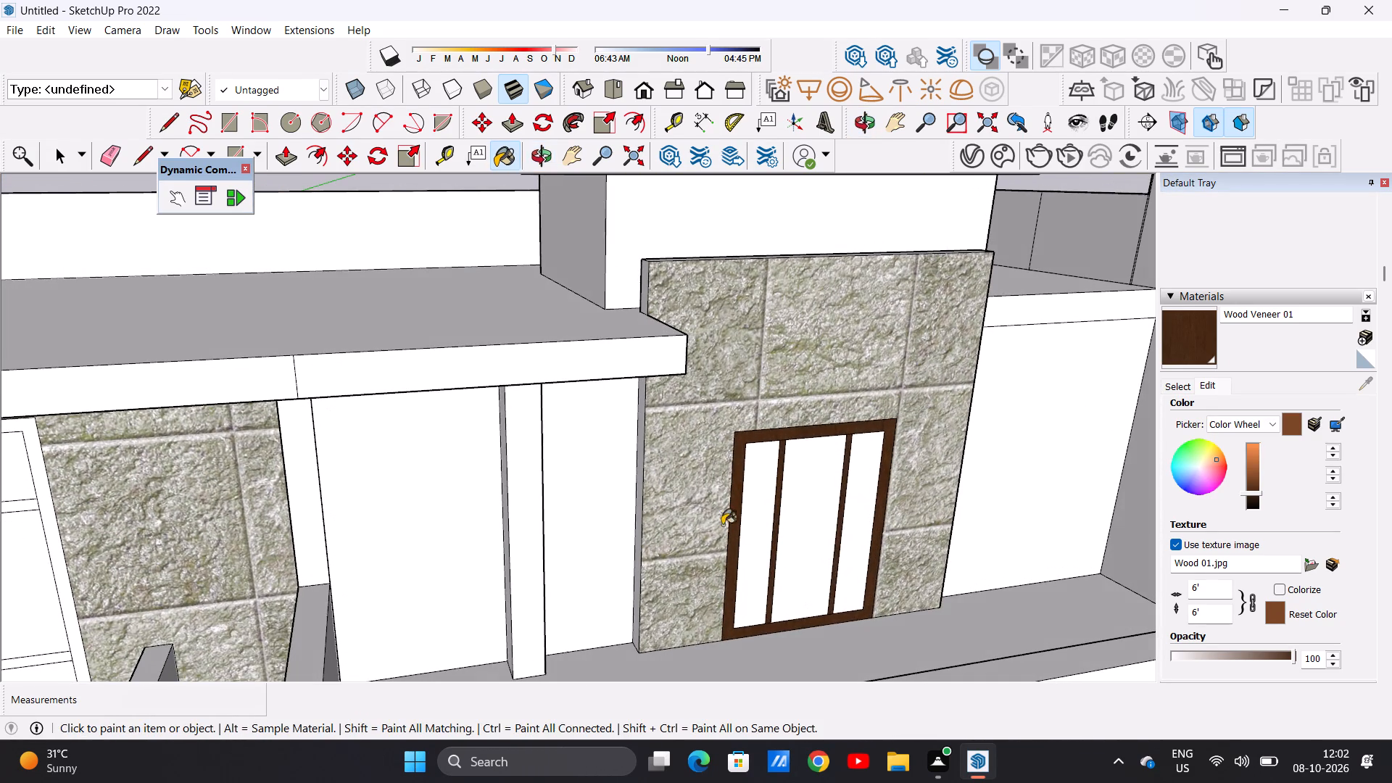
middle_click_drag(716, 593, 610, 530)
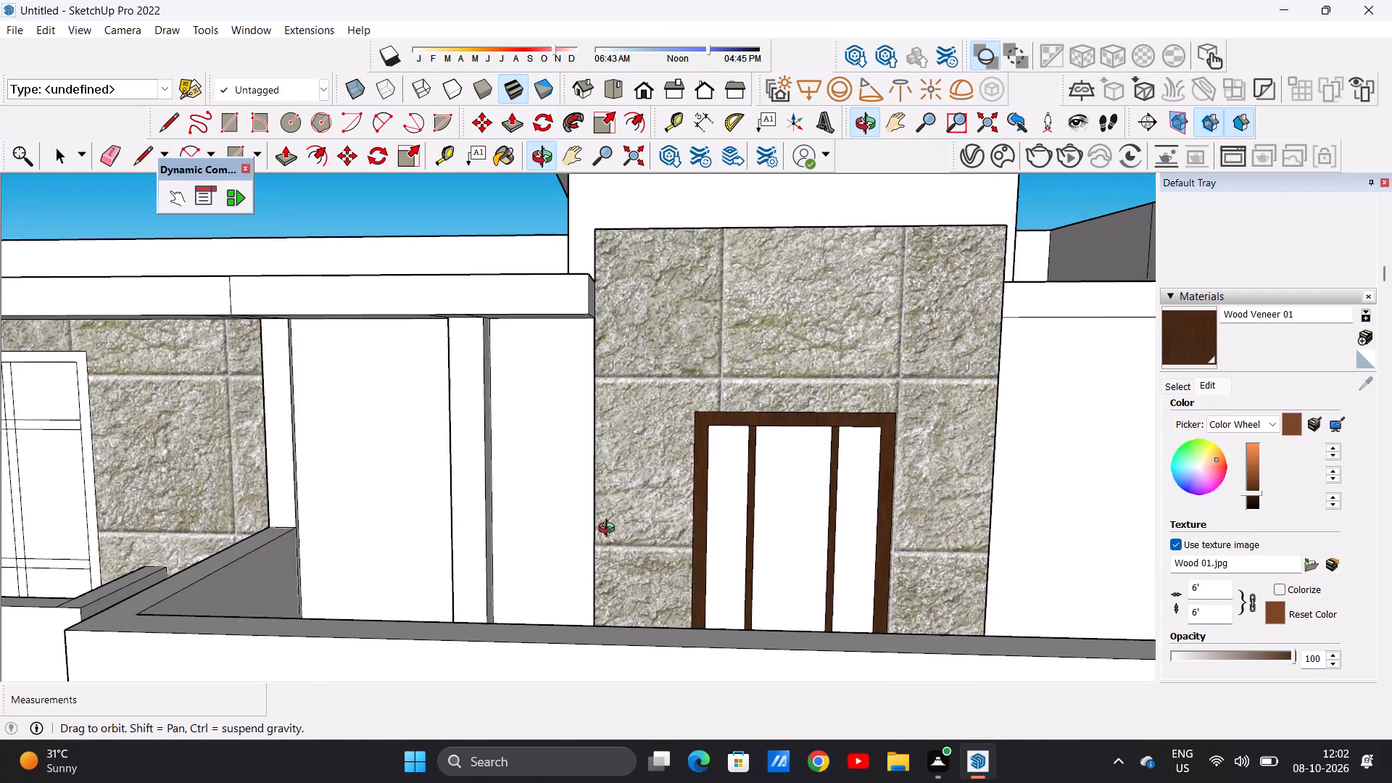
middle_click_drag(610, 530, 609, 531)
scroll(539, 560, "down", 2)
scroll(797, 498, "up", 5)
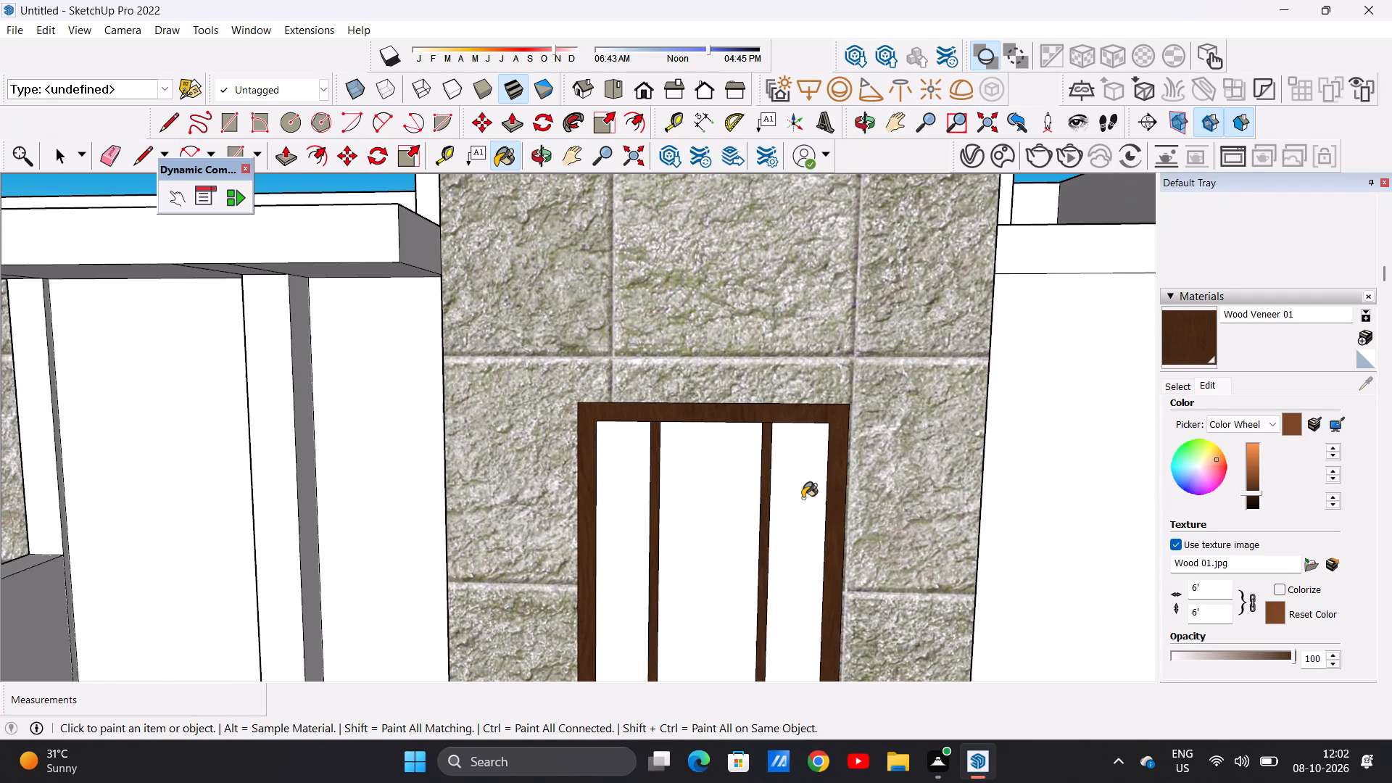
scroll(729, 525, "down", 16)
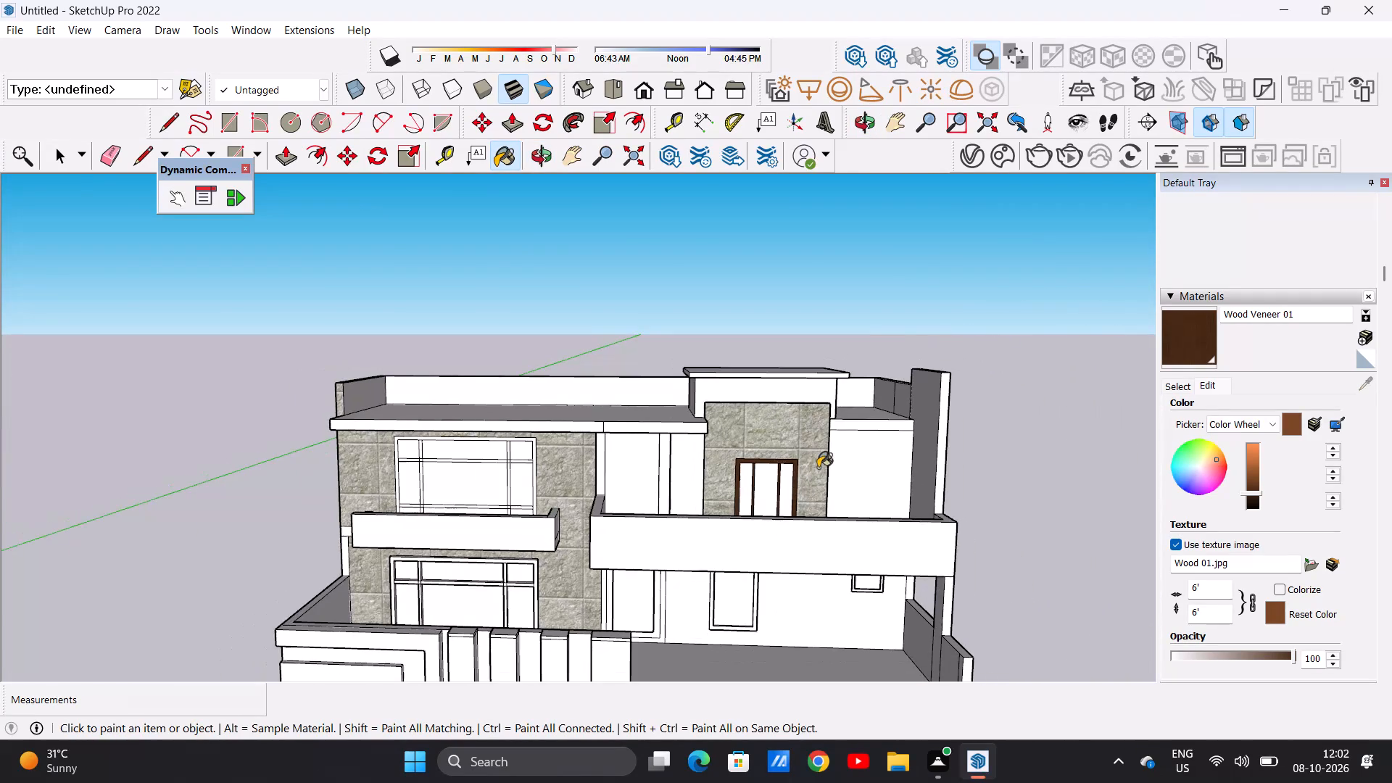
scroll(461, 492, "up", 2)
scroll(610, 515, "down", 7)
Paint the outer frame of the balcony wing's upper-storey window with Wood Veneer 01.
scroll(538, 502, "up", 2)
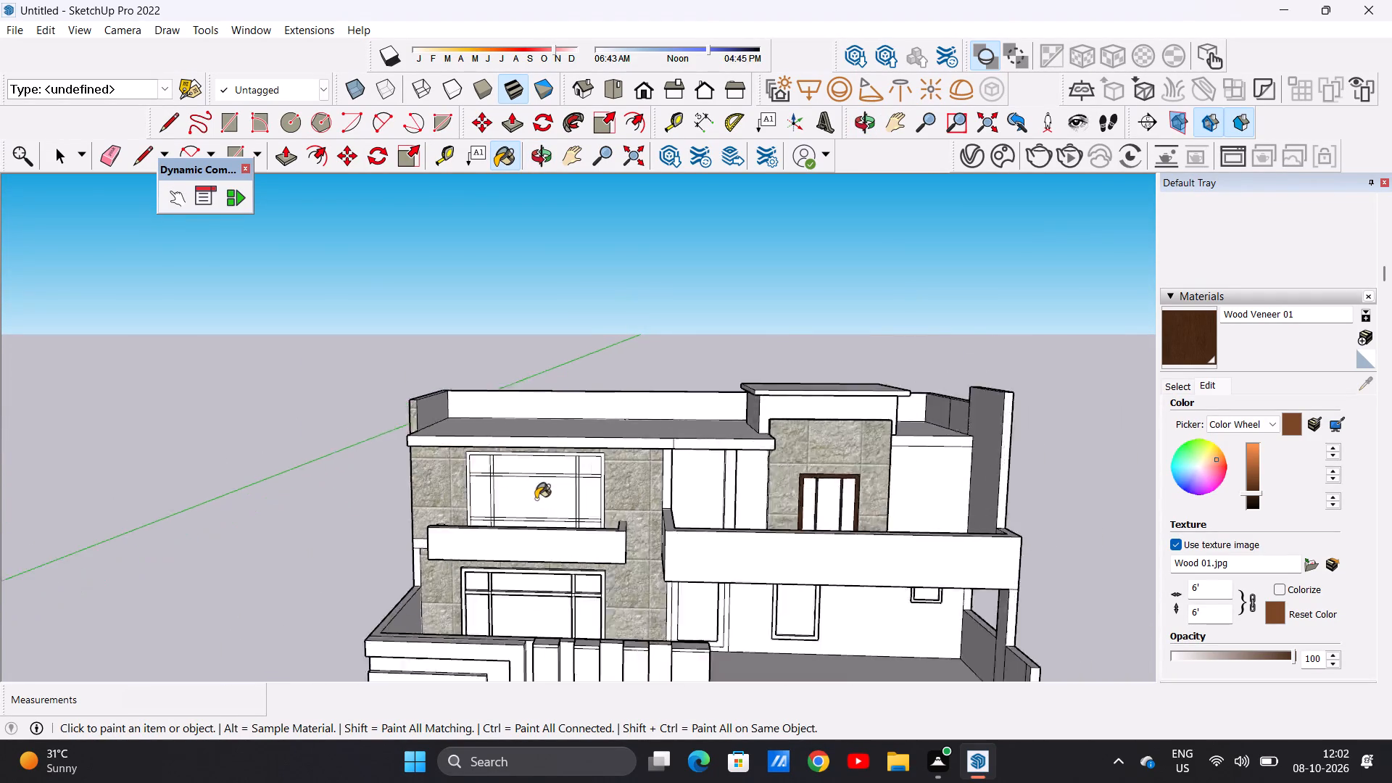
scroll(536, 499, "up", 19)
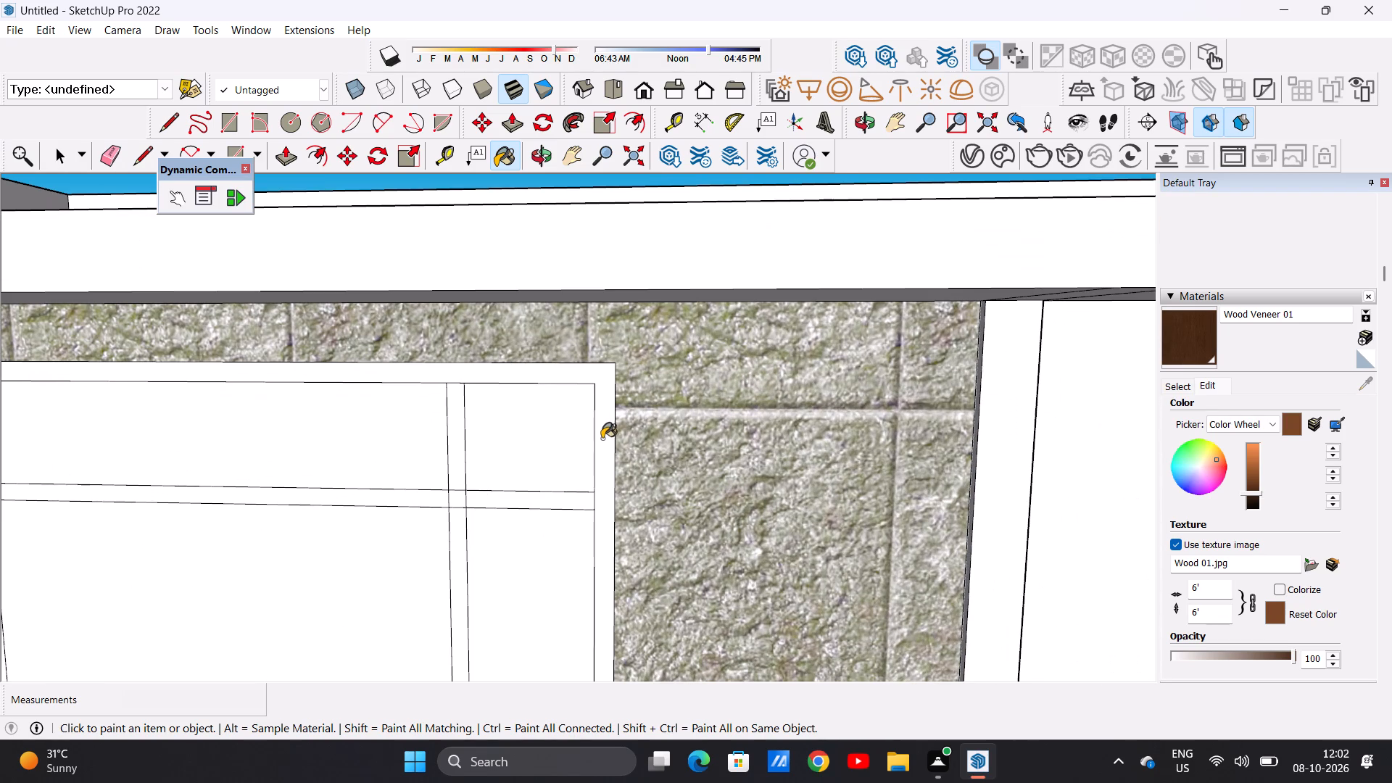
left_click(599, 443)
Paint the terrace-side vertical bar's upper and middle parts and the short upper crossbar of the balcony window with Wood Veneer 01.
scroll(710, 508, "down", 6)
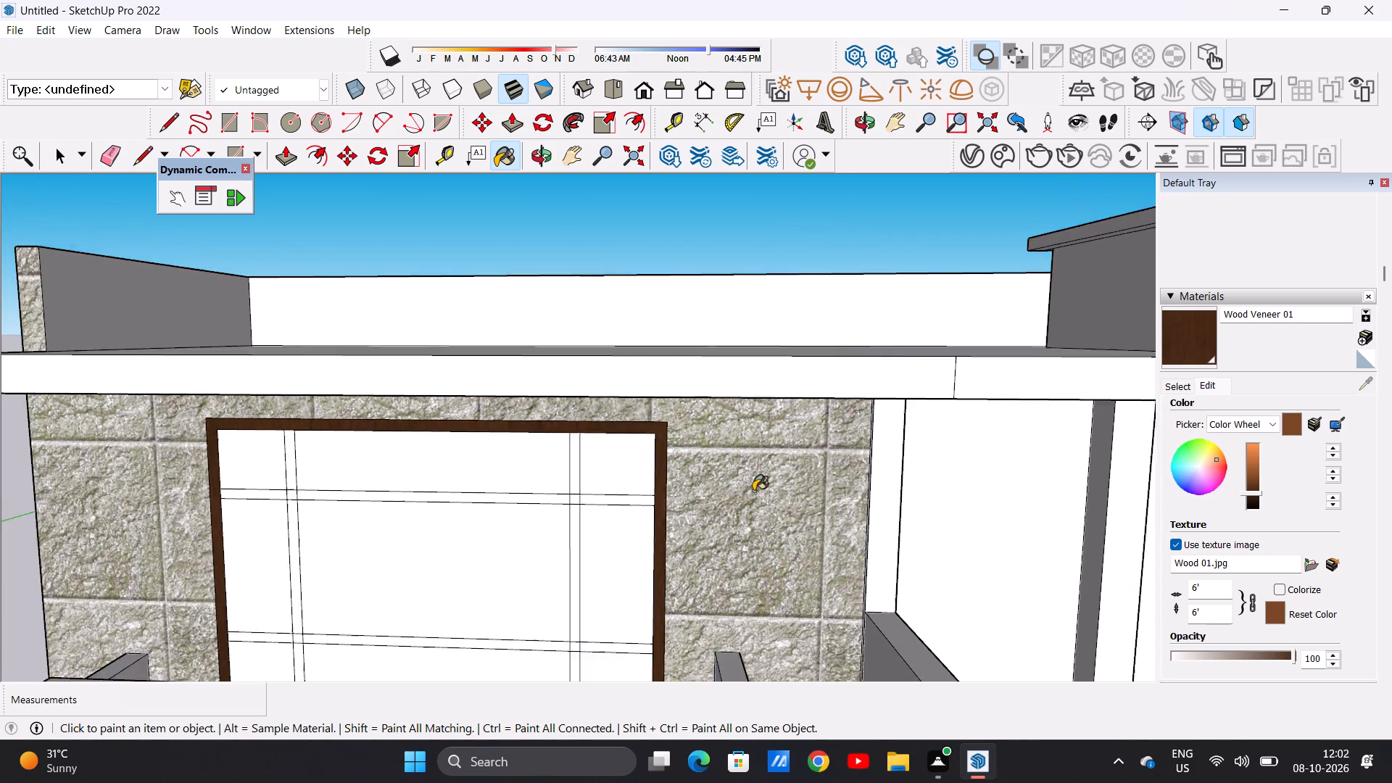
scroll(753, 491, "down", 4)
scroll(618, 502, "up", 4)
scroll(631, 468, "down", 1)
scroll(631, 468, "up", 5)
left_click(631, 467)
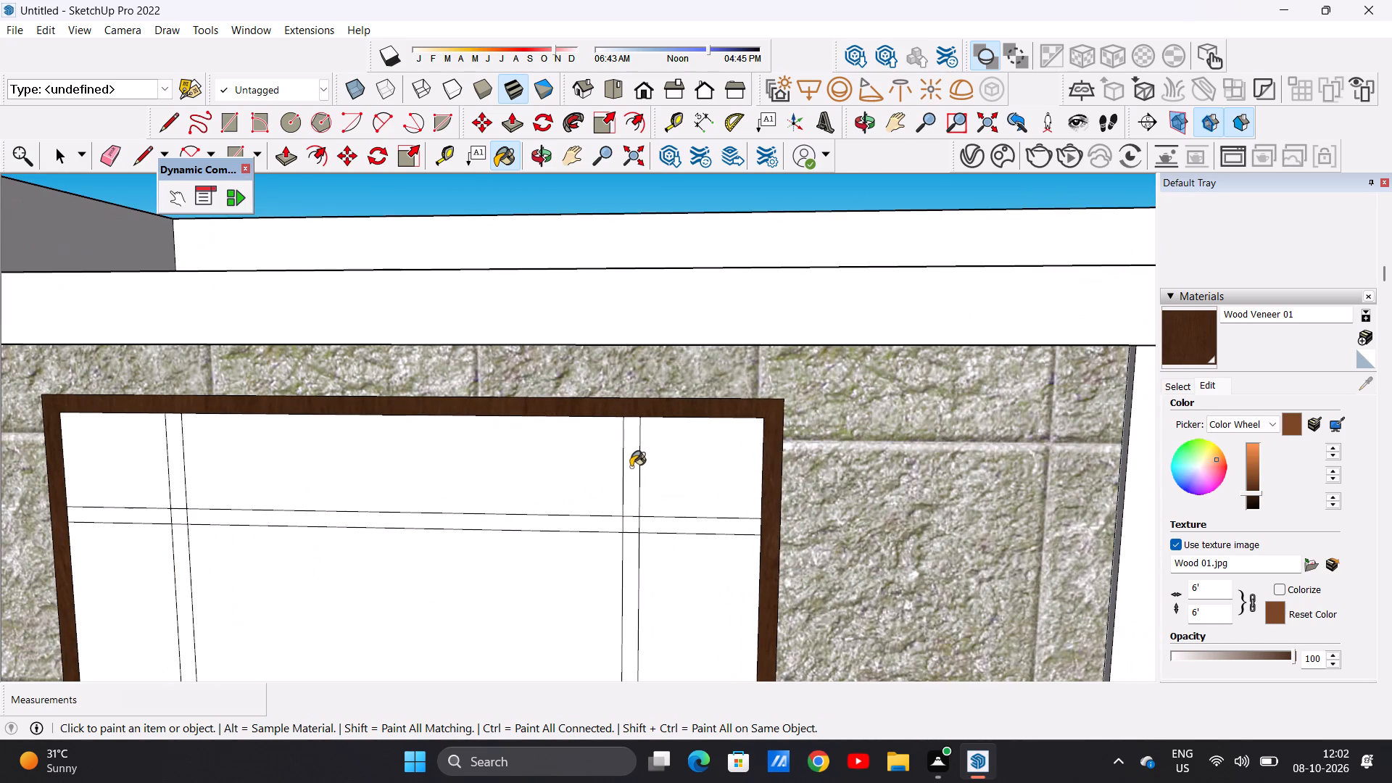
left_click(626, 525)
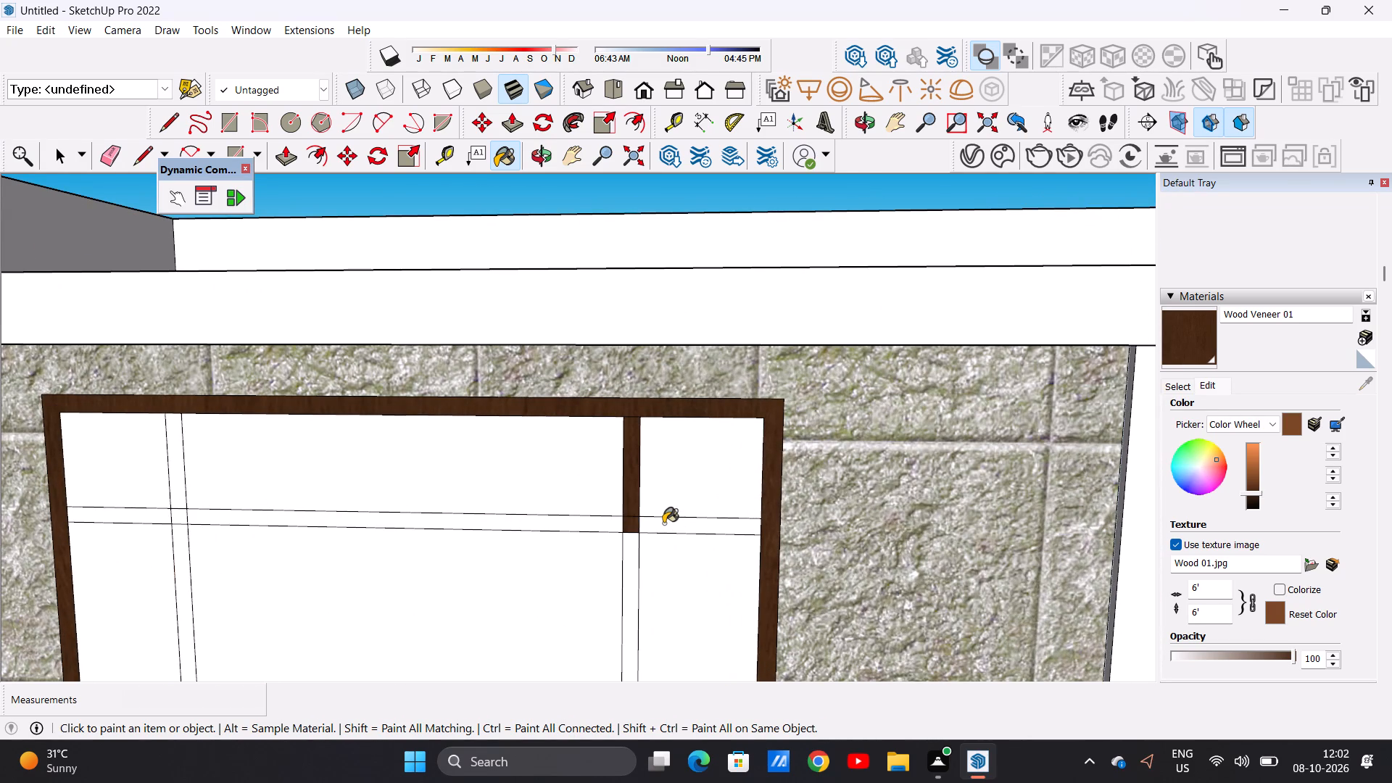
left_click(663, 523)
left_click(631, 565)
Paint the terrace-side bar's lower crossing and bottom part, plus the short and long lower crossbar segments, with Wood Veneer 01.
scroll(658, 524, "down", 6)
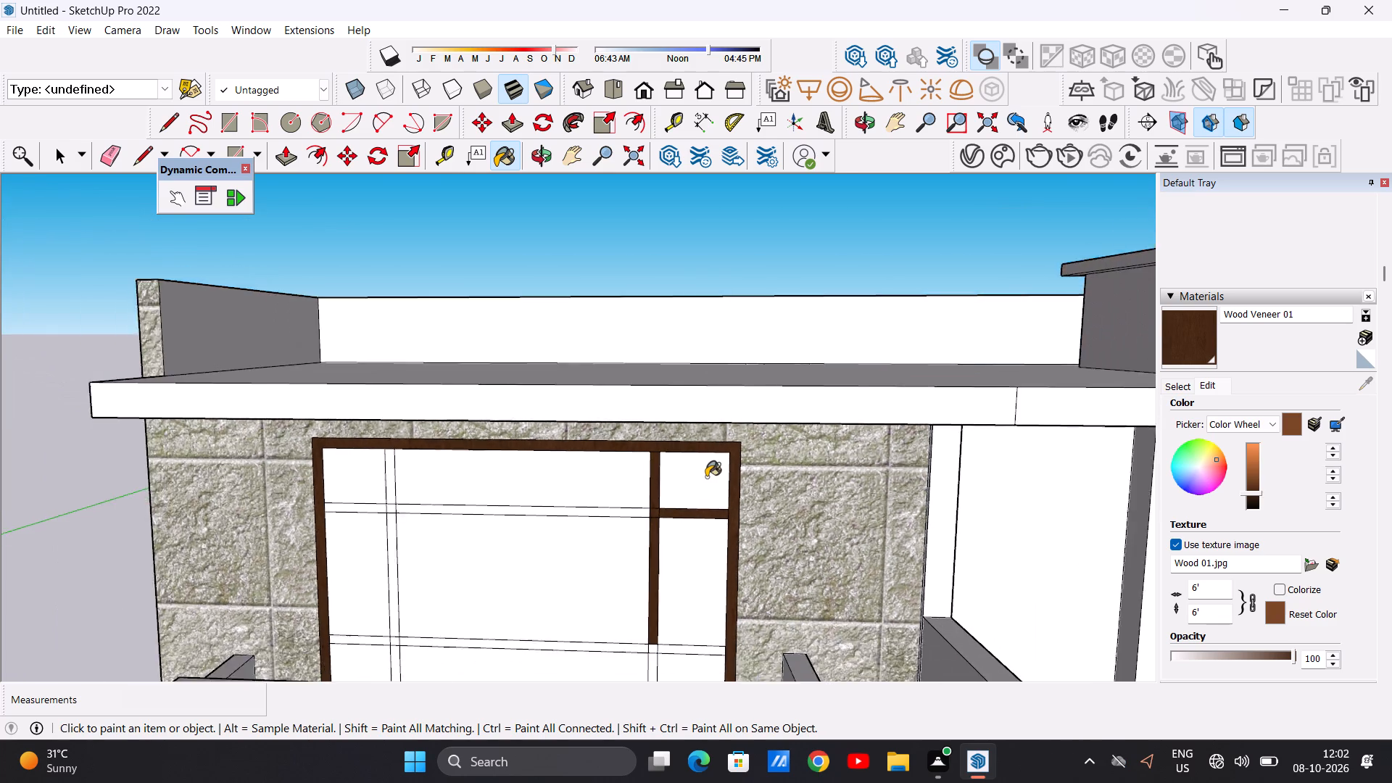
scroll(706, 477, "down", 4)
scroll(706, 678, "up", 3)
scroll(643, 592, "up", 9)
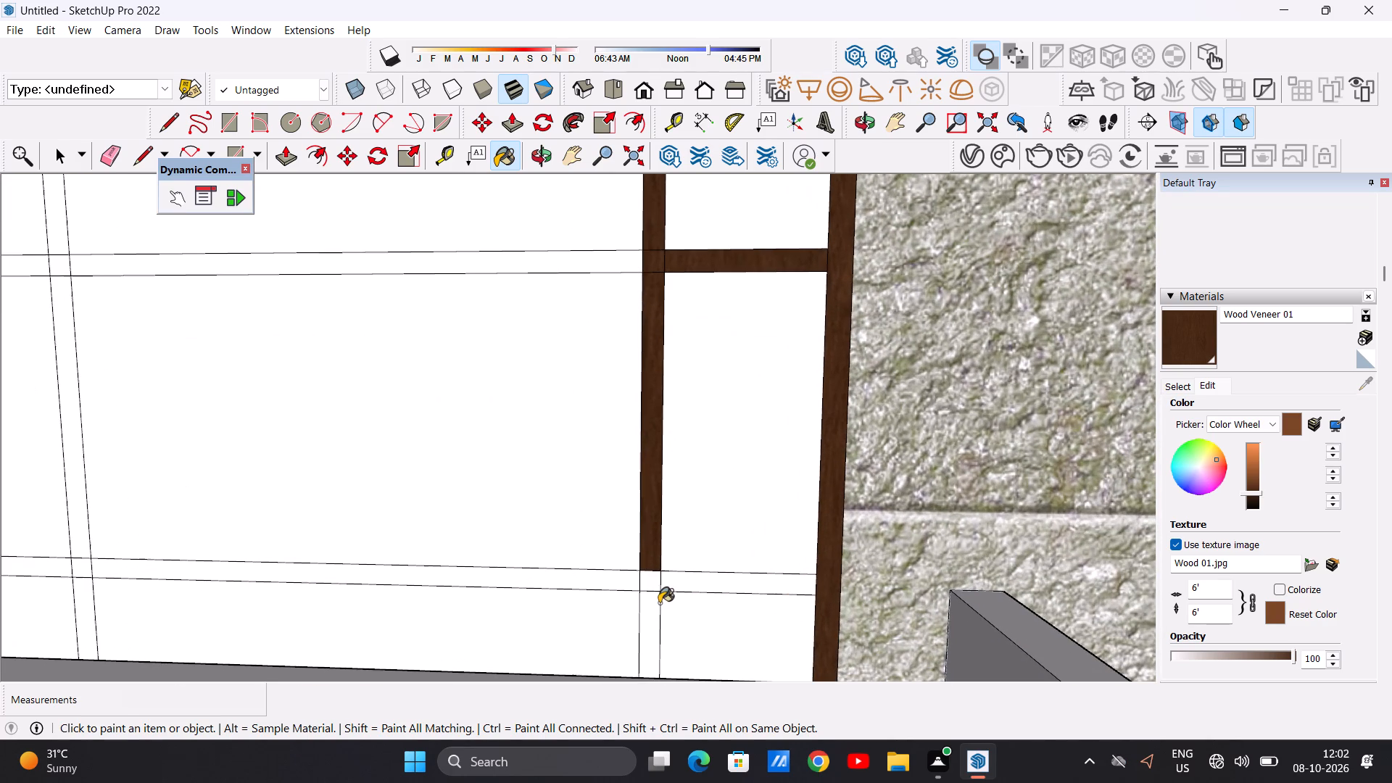
left_click(646, 586)
left_click(674, 583)
left_click(652, 613)
left_click(626, 579)
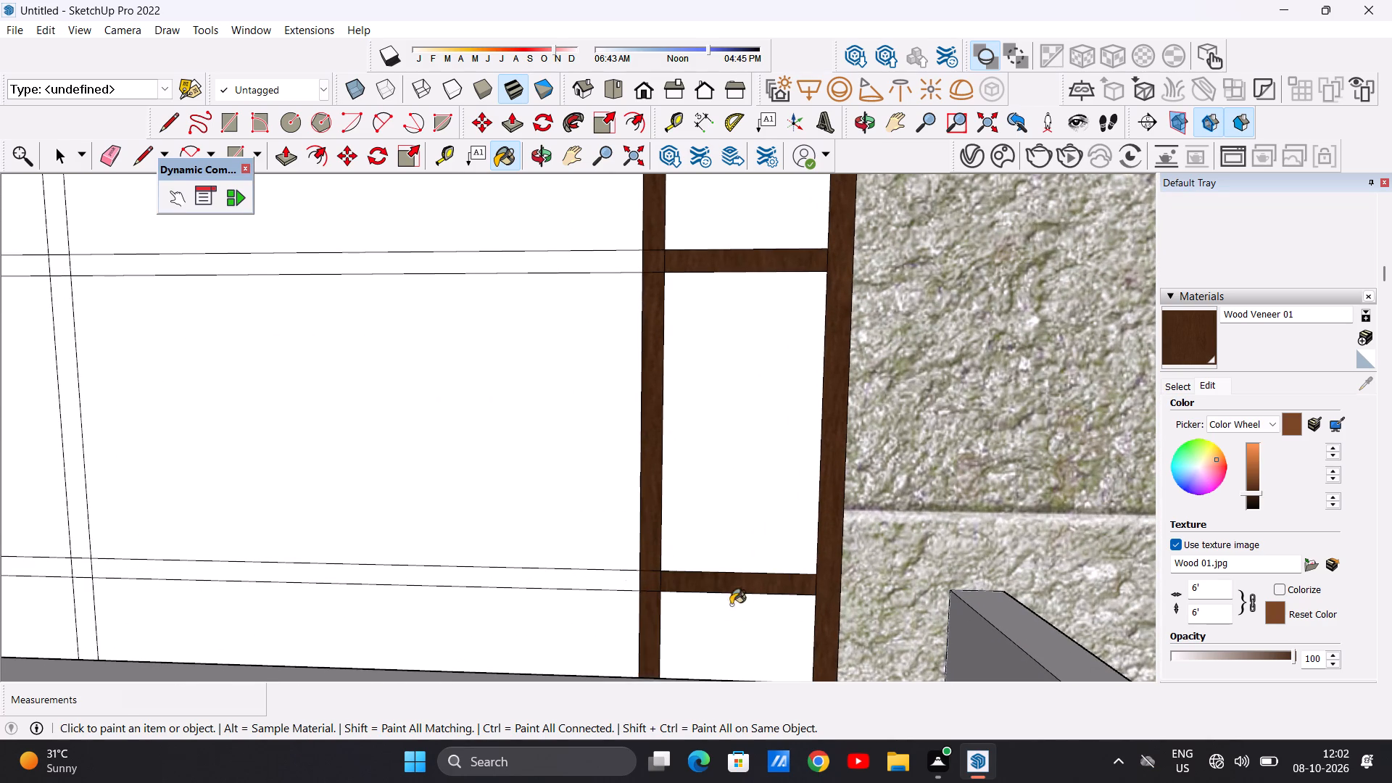
Paint the balcony window's remaining upper crossbar segments and crossing, and the corner-side vertical bar's upper and middle parts, with Wood Veneer 01.
scroll(869, 652, "down", 2)
scroll(899, 626, "up", 1)
scroll(899, 626, "down", 7)
scroll(853, 644, "up", 1)
scroll(848, 626, "down", 4)
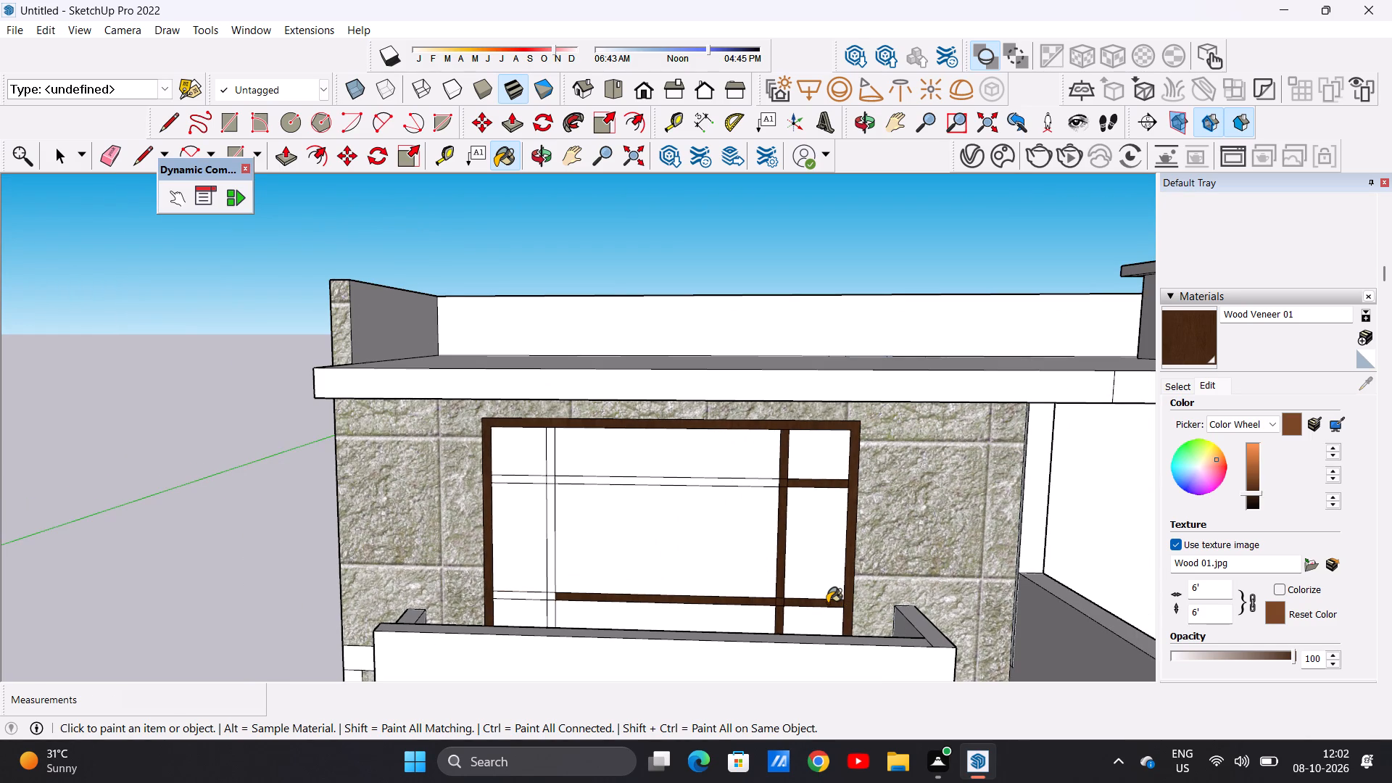
scroll(829, 603, "down", 3)
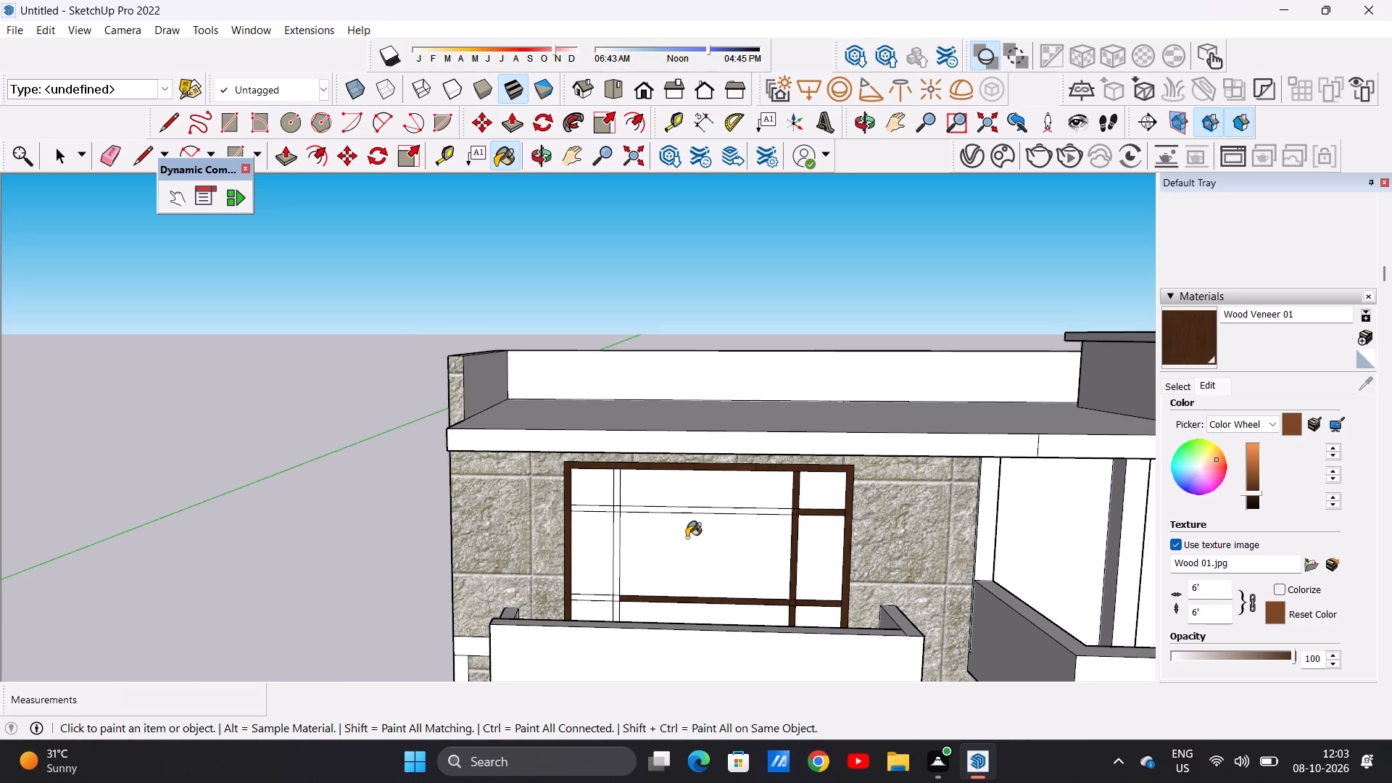
middle_click_drag(532, 518, 696, 526)
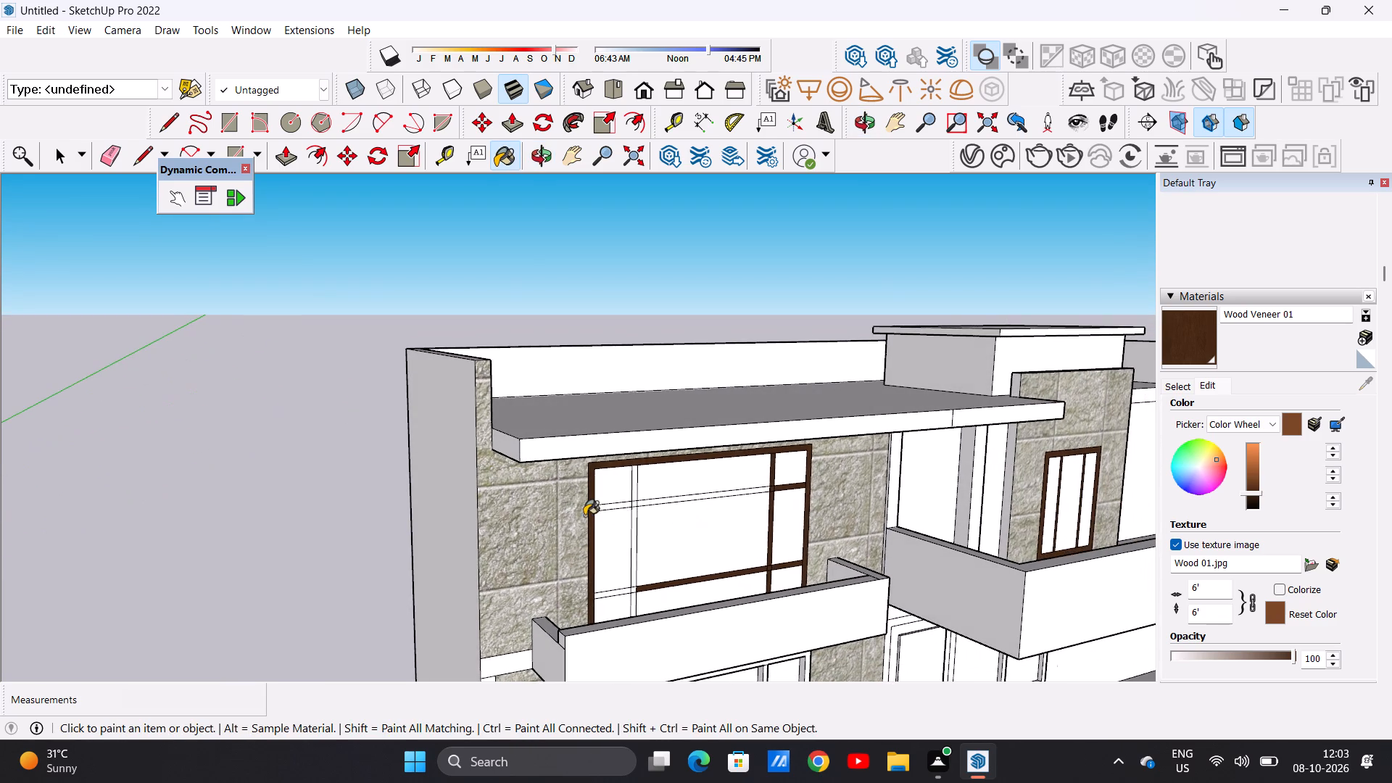
scroll(584, 514, "up", 13)
left_click(635, 502)
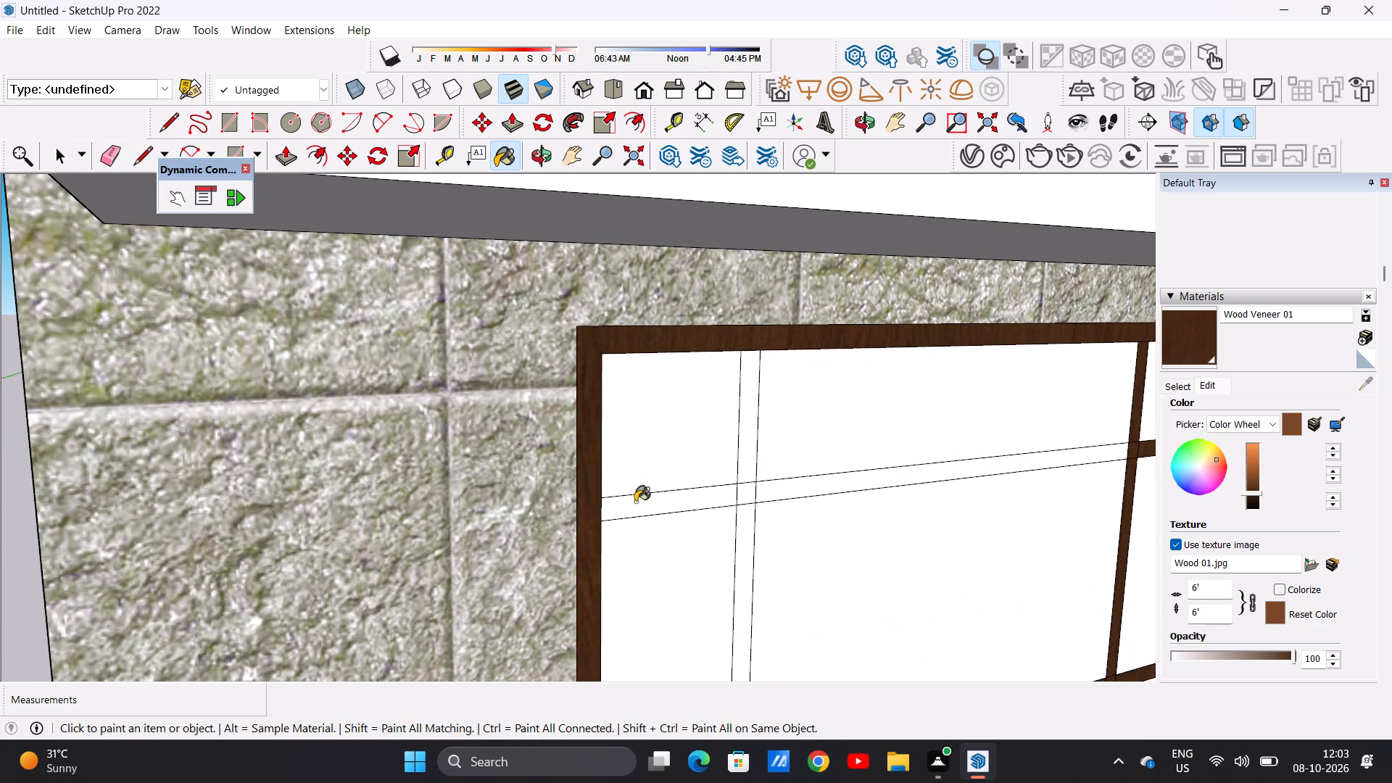
left_click(744, 493)
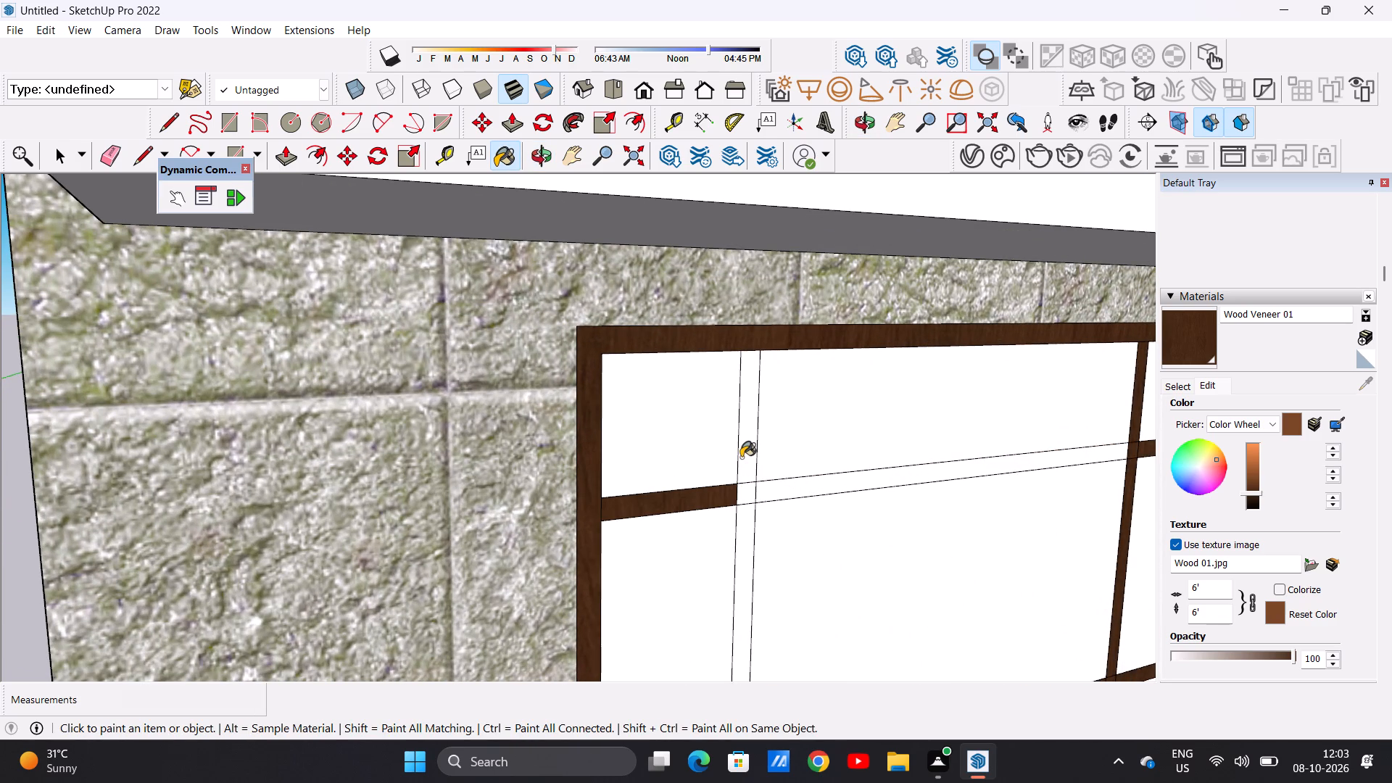
left_click(746, 452)
left_click(770, 492)
left_click_drag(770, 492, 765, 499)
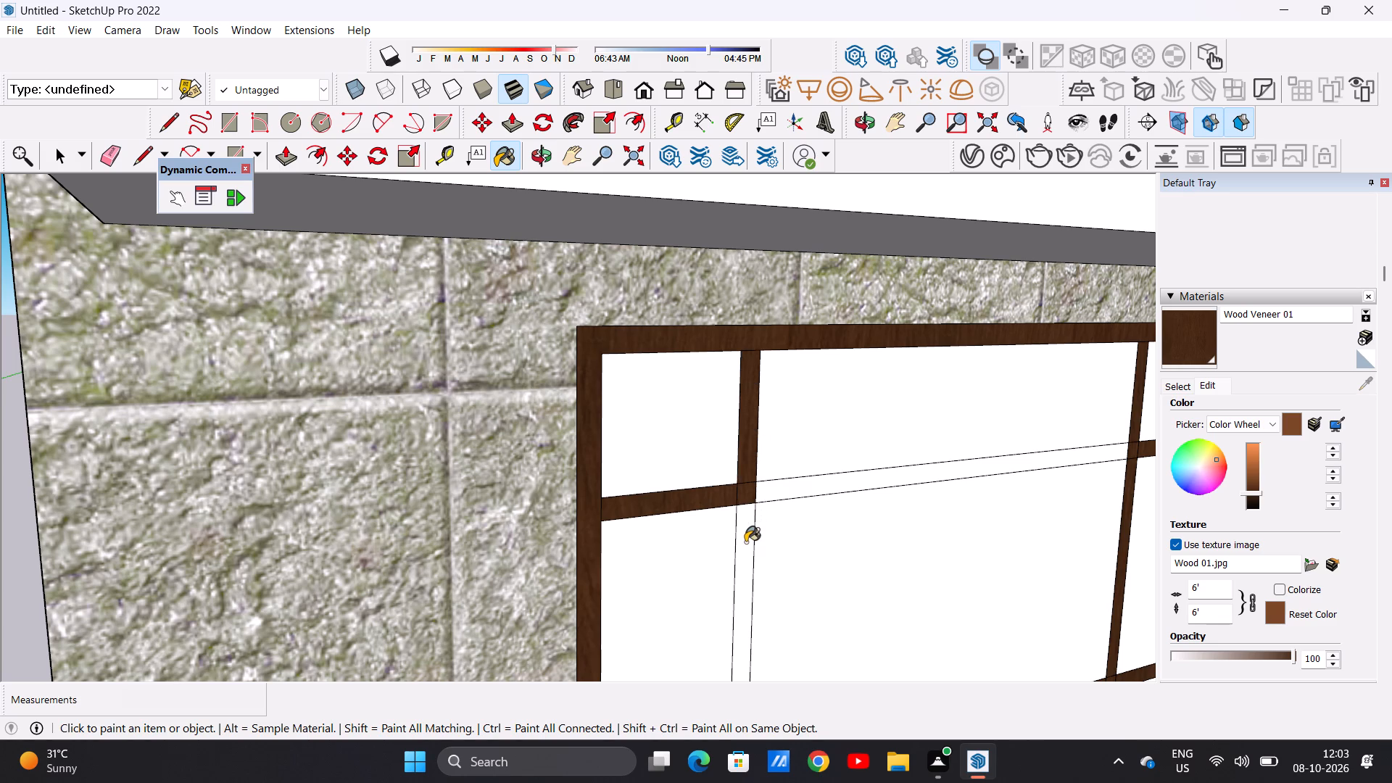
left_click(745, 542)
Paint the balcony window's corner-side bar bottom part, its lower crossing and the short lower crossbar segment with Wood Veneer 01.
scroll(676, 474, "up", 1)
scroll(676, 474, "down", 1)
scroll(676, 474, "up", 1)
scroll(676, 474, "down", 9)
scroll(676, 473, "up", 1)
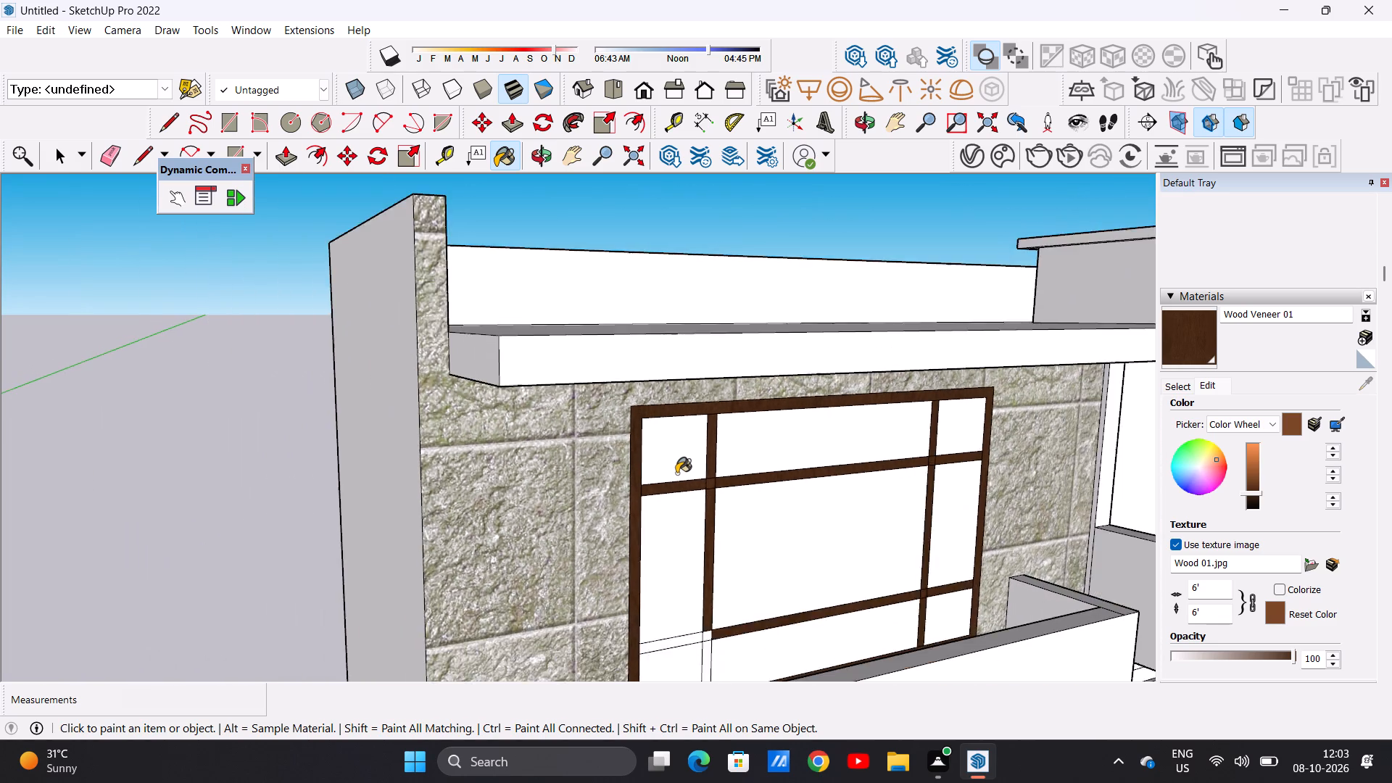
scroll(676, 473, "down", 5)
scroll(680, 627, "up", 9)
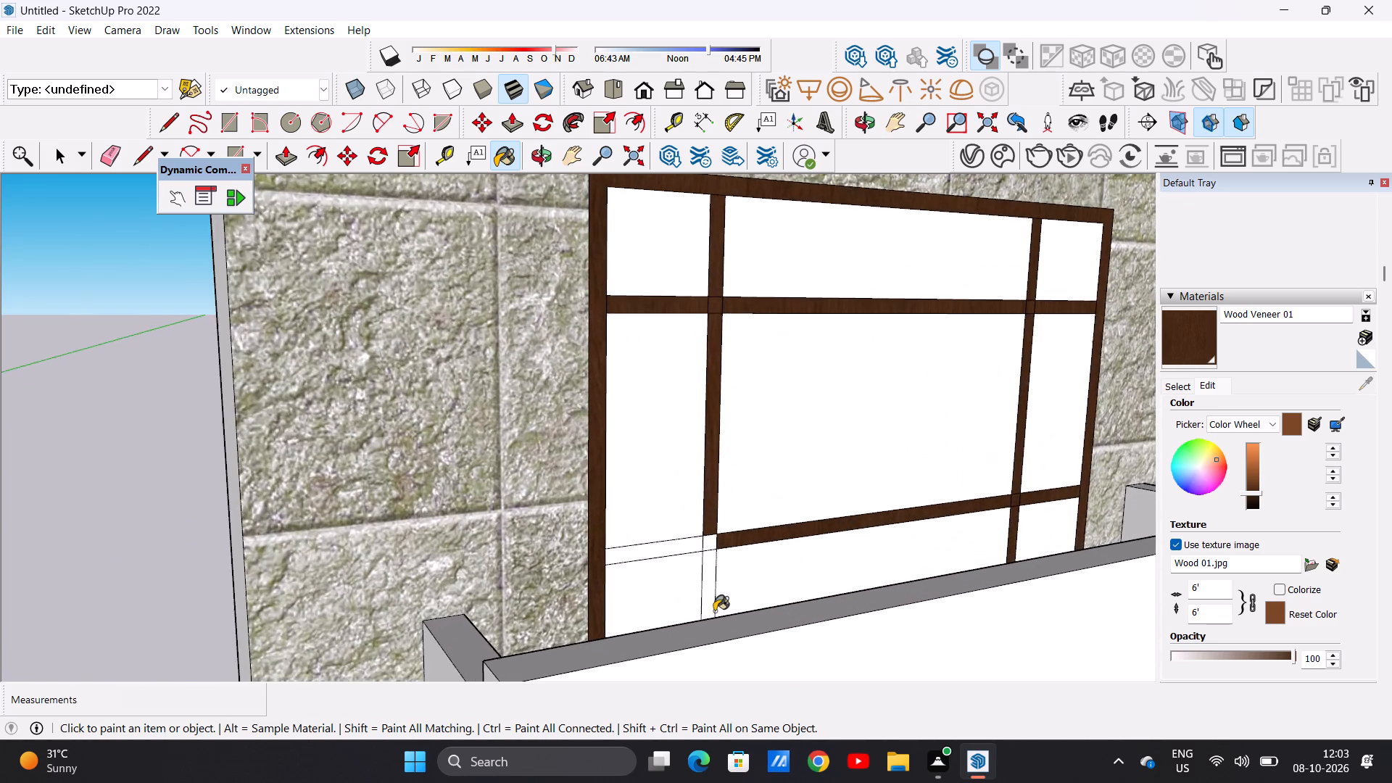
scroll(714, 611, "up", 5)
left_click(708, 559)
left_click(705, 500)
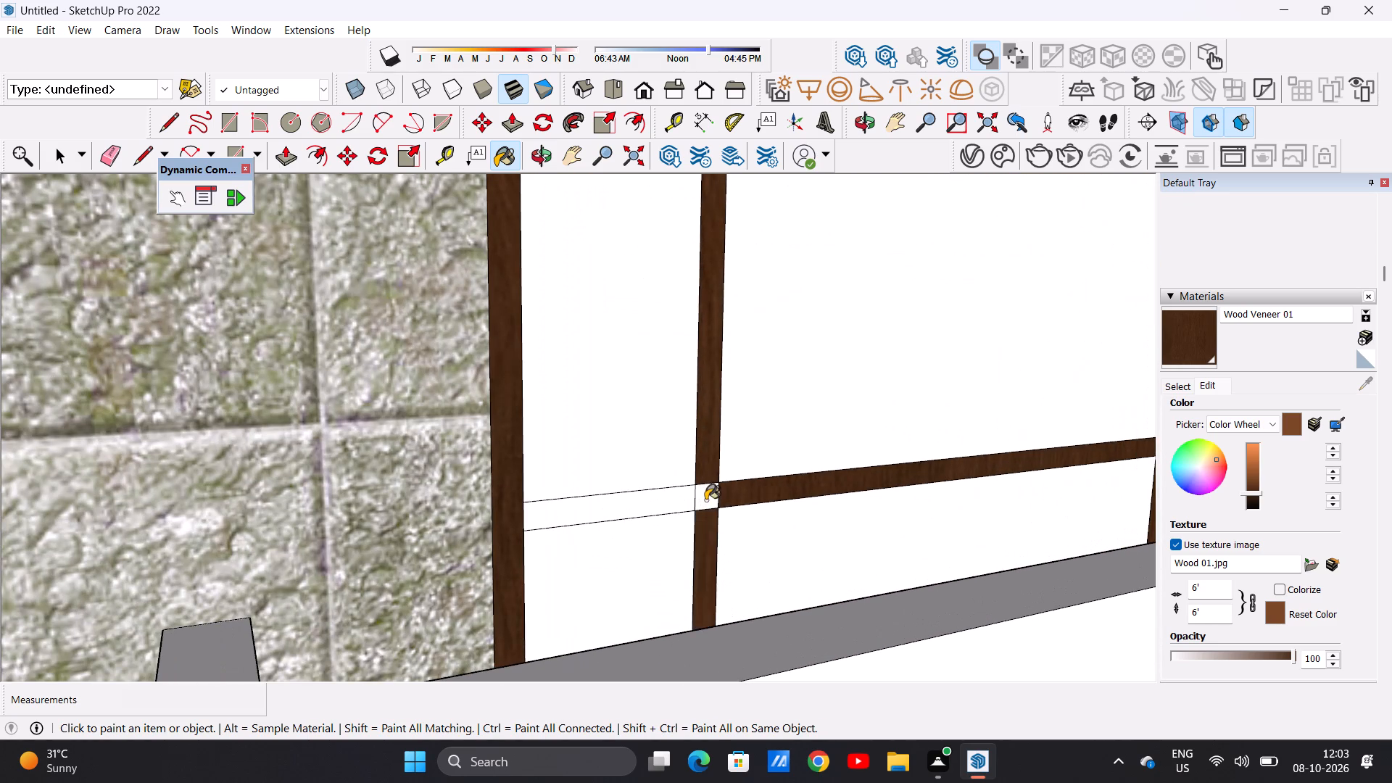
left_click(664, 498)
Paint the ground-floor window's outer frame, terrace-side vertical bar, and the short and long crossbar segments beside it with Wood Veneer 01.
scroll(626, 540, "down", 2)
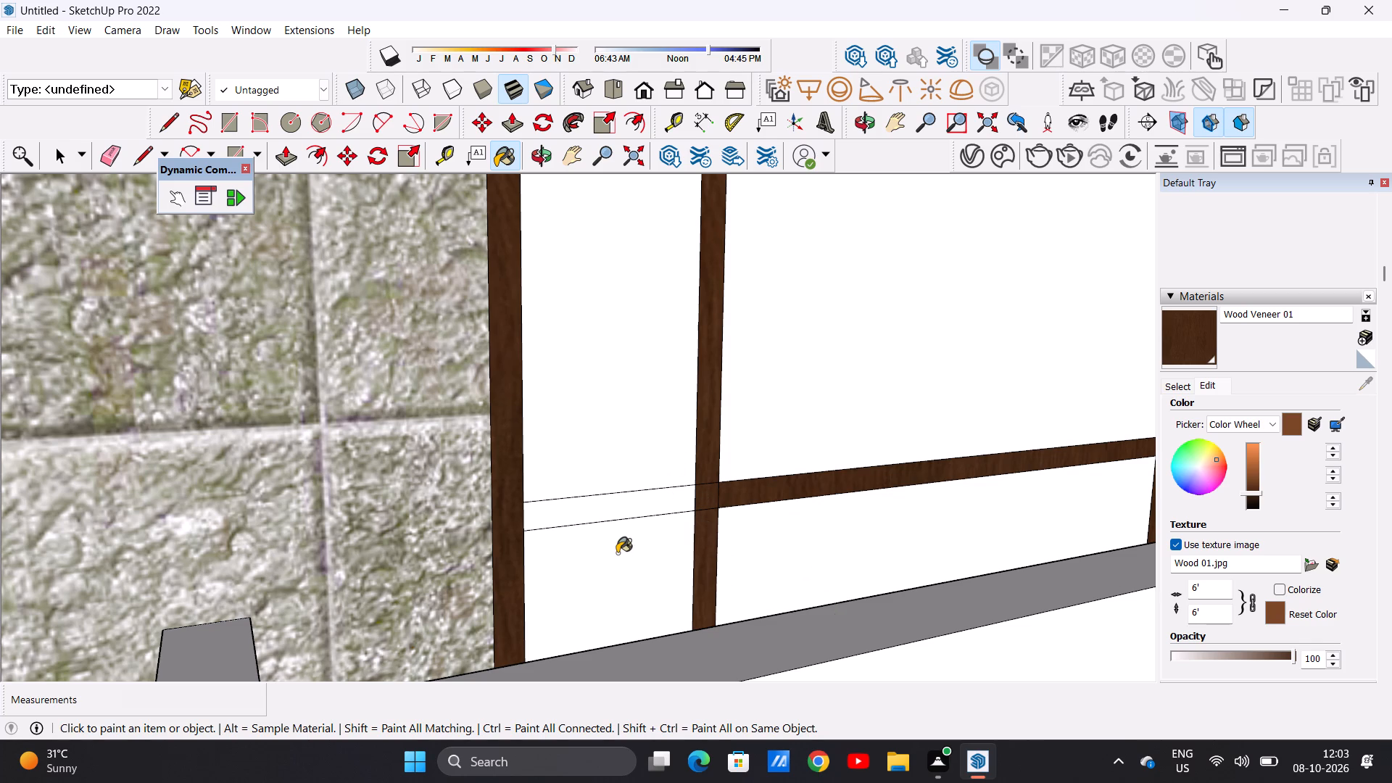
scroll(619, 542, "down", 9)
scroll(623, 530, "up", 1)
scroll(623, 530, "down", 9)
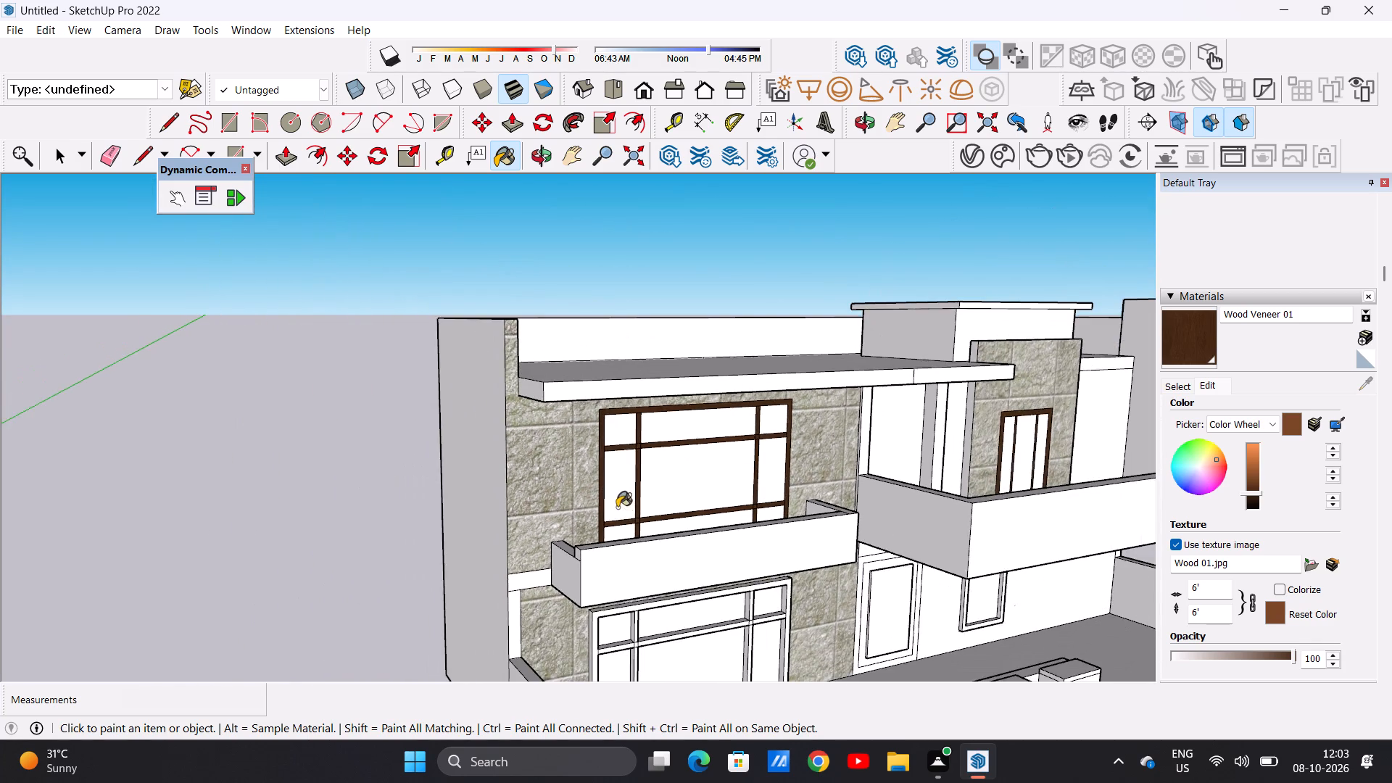
scroll(617, 507, "down", 8)
middle_click_drag(754, 561, 695, 547)
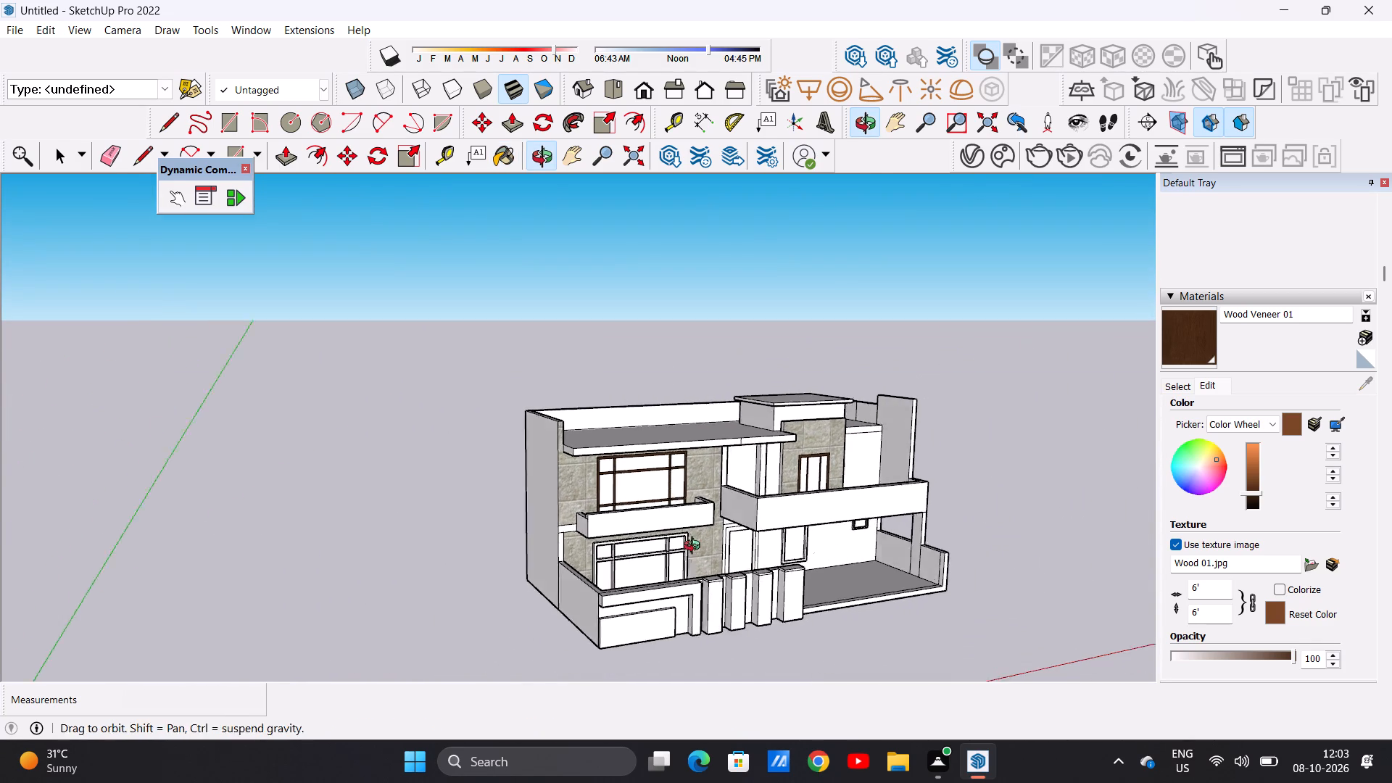
middle_click_drag(695, 547, 671, 540)
middle_click_drag(667, 539, 573, 526)
scroll(689, 575, "up", 6)
scroll(613, 529, "up", 2)
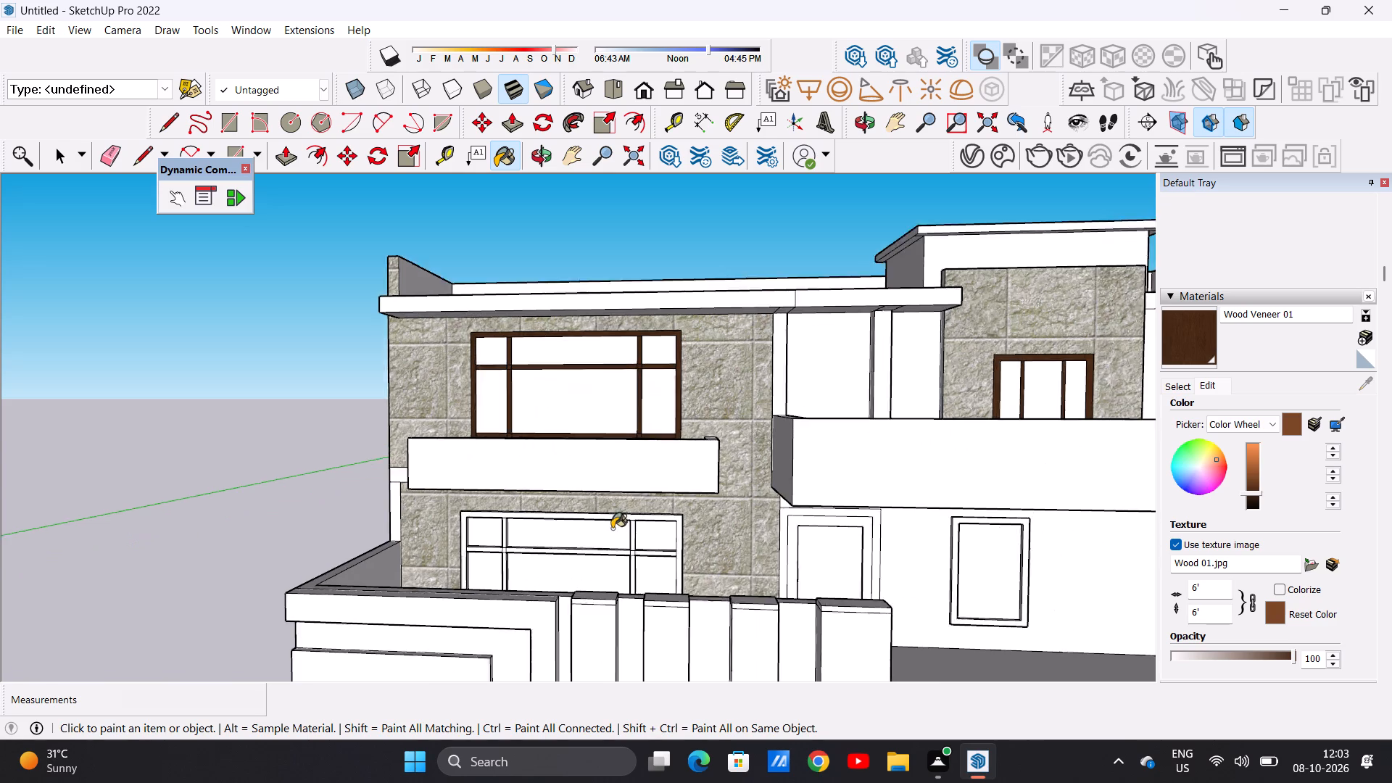
scroll(612, 529, "up", 10)
scroll(611, 528, "down", 1)
left_click(640, 494)
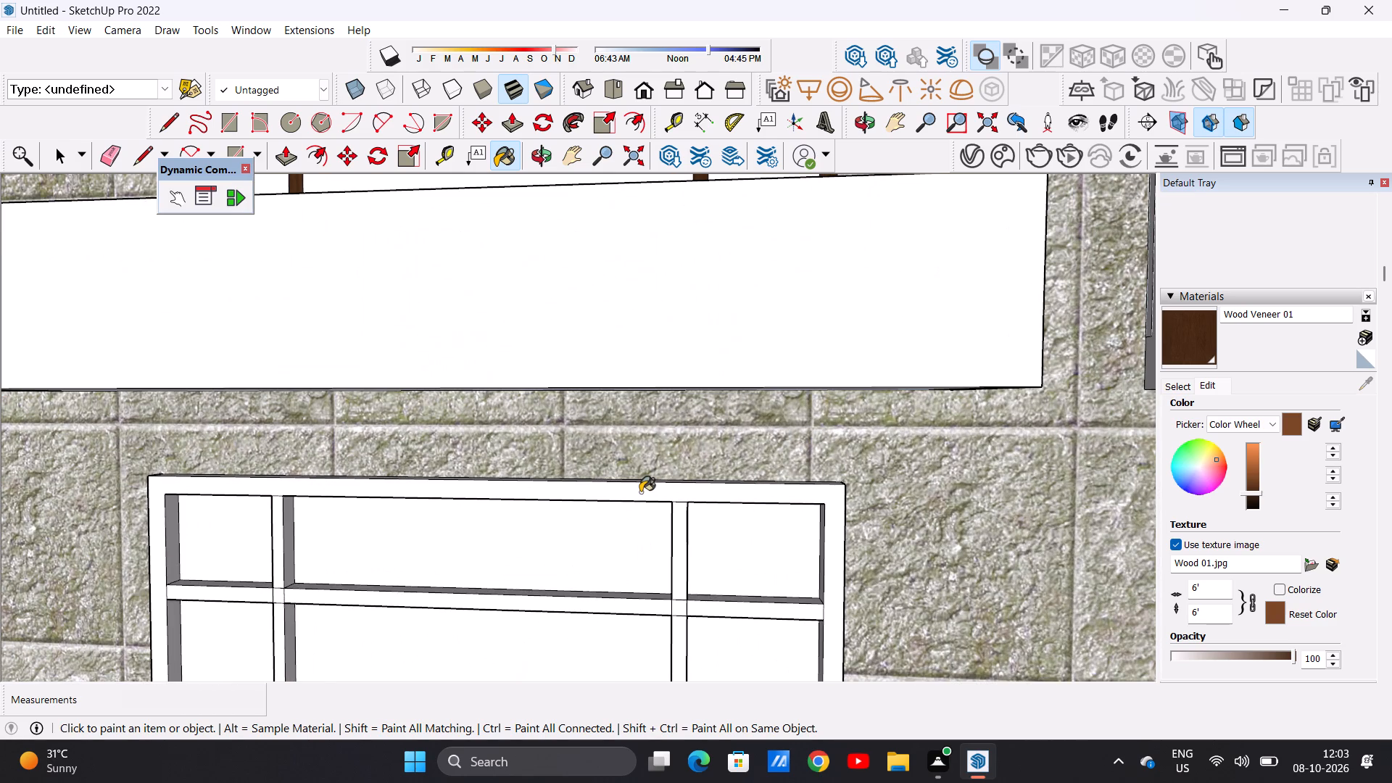
left_click(673, 535)
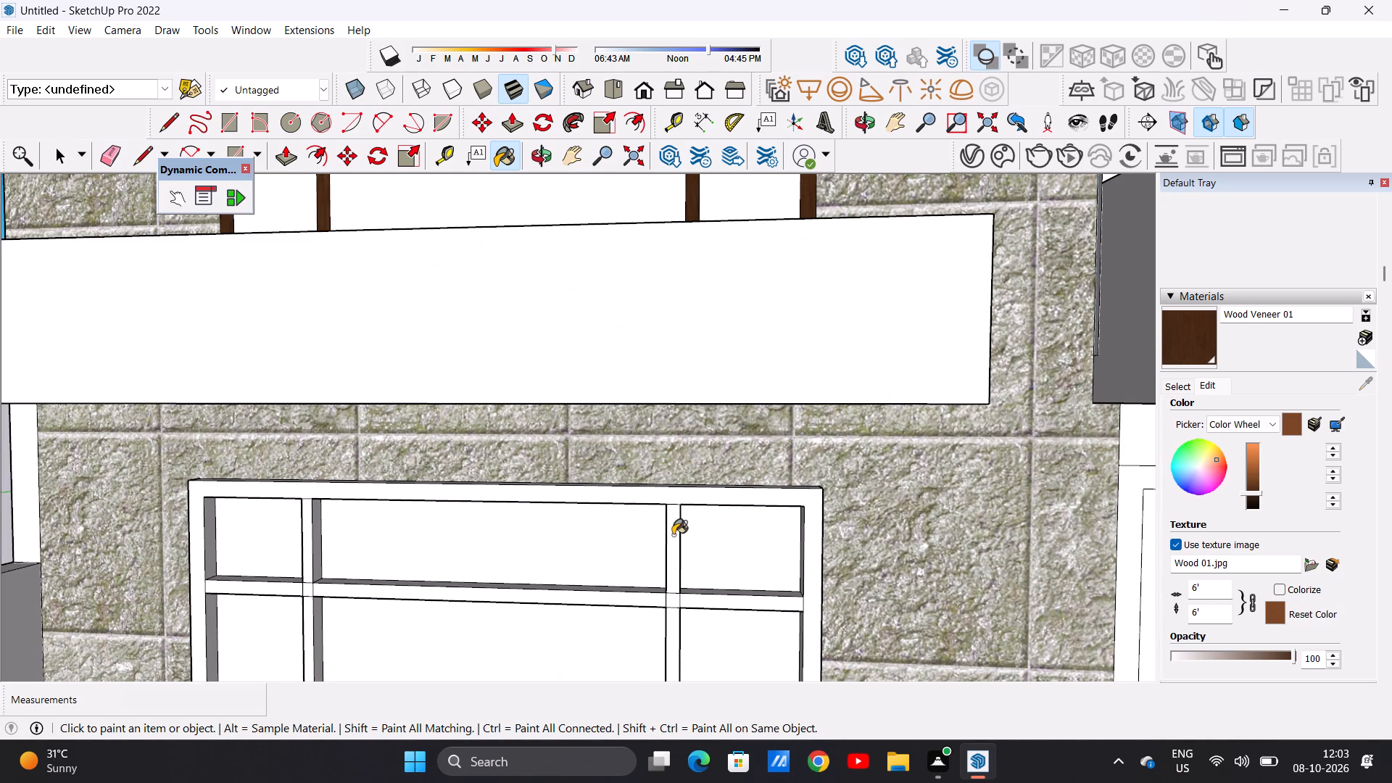
left_click(674, 602)
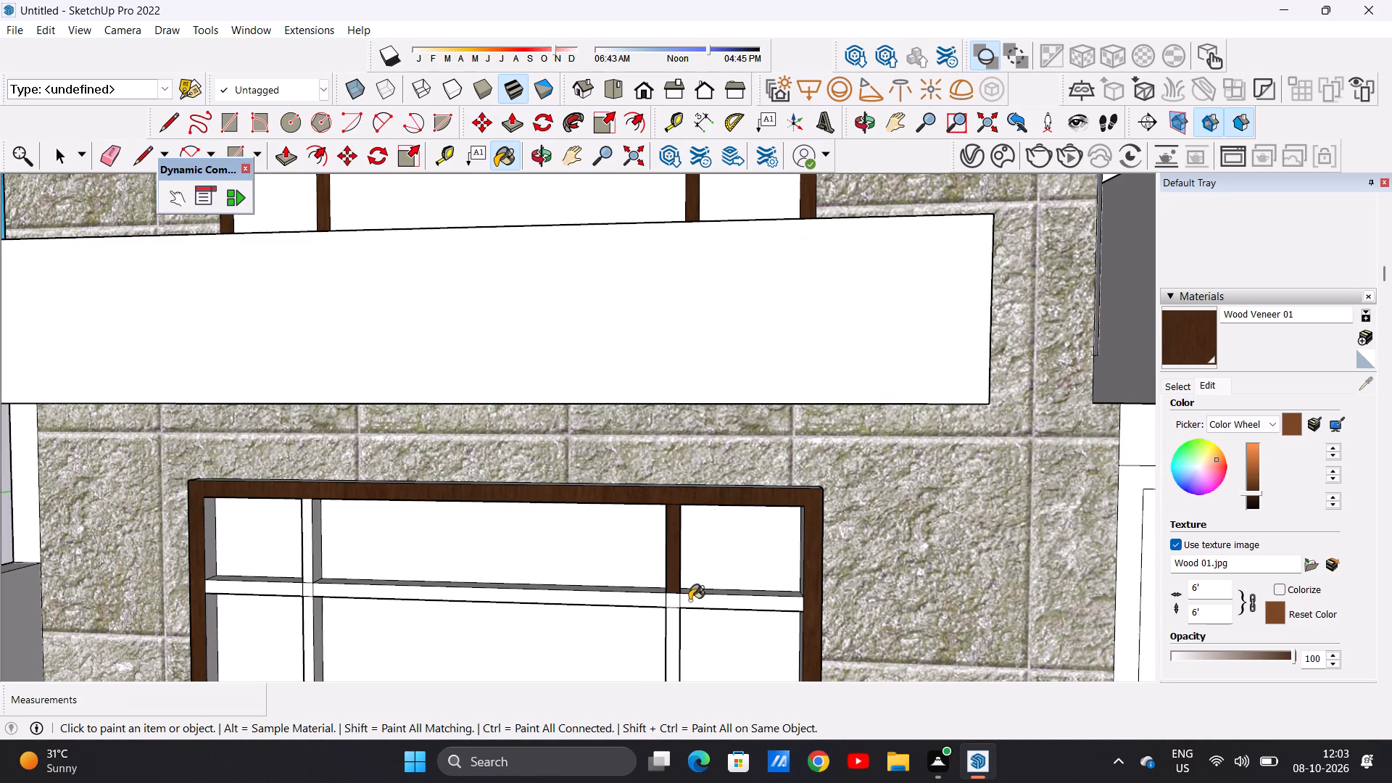
left_click(689, 600)
left_click(670, 631)
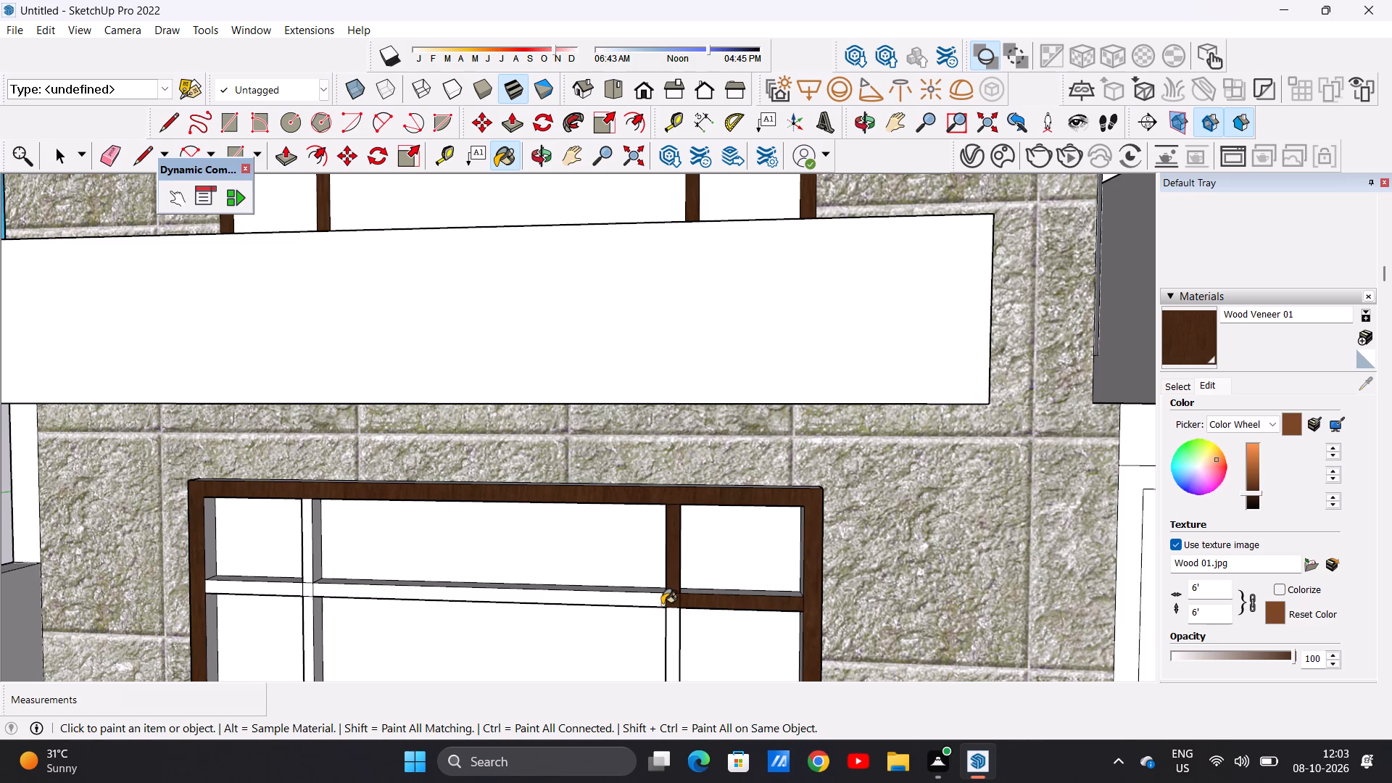
left_click(662, 603)
Paint the ground-floor window's corner-side vertical bar, its crossing and the remaining short crossbar segment with Wood Veneer 01.
scroll(761, 608, "up", 1)
scroll(763, 608, "down", 1)
scroll(767, 608, "up", 1)
scroll(781, 608, "down", 5)
scroll(901, 571, "up", 1)
scroll(877, 564, "down", 5)
scroll(738, 569, "up", 1)
scroll(738, 568, "down", 1)
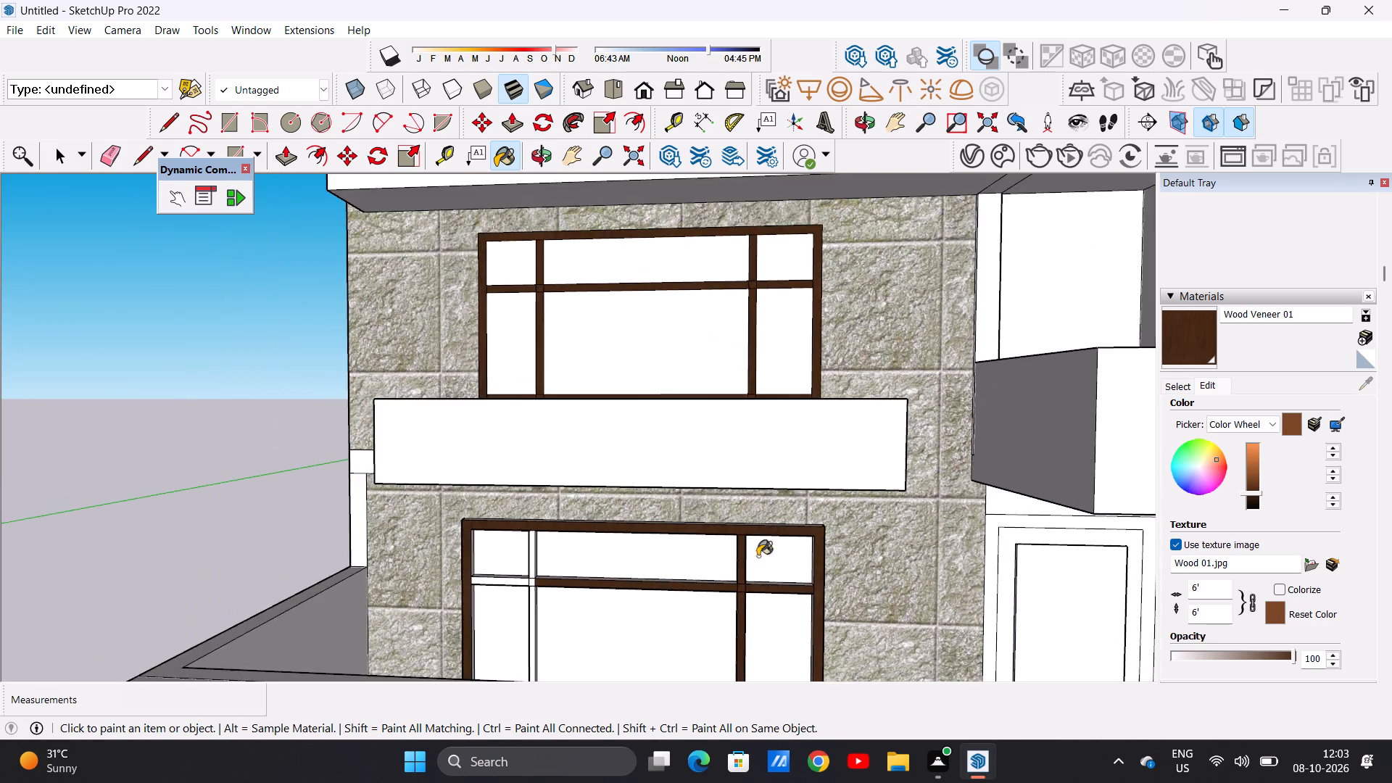
scroll(758, 556, "down", 3)
scroll(779, 494, "up", 1)
scroll(779, 501, "down", 1)
scroll(573, 581, "down", 1)
scroll(573, 581, "up", 8)
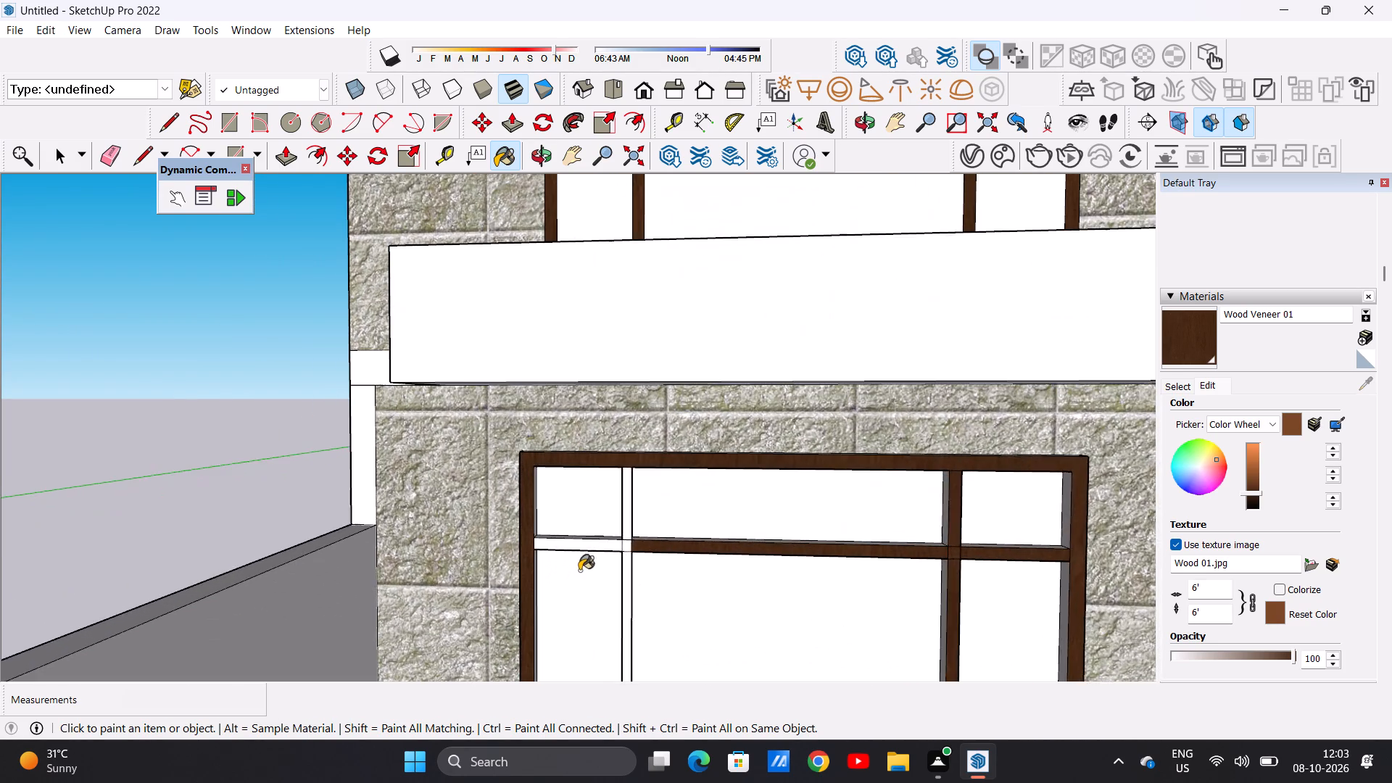
scroll(602, 563, "up", 7)
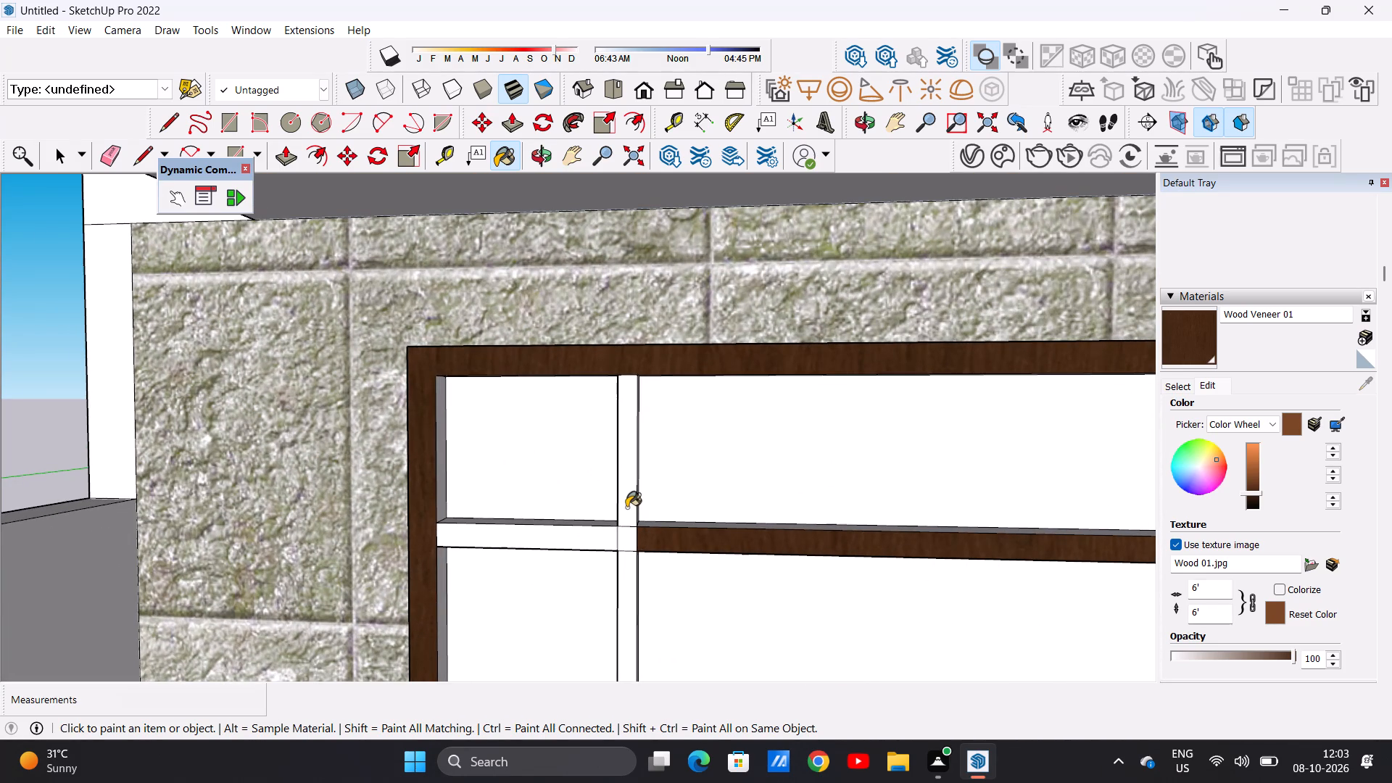
left_click(626, 505)
left_click(624, 537)
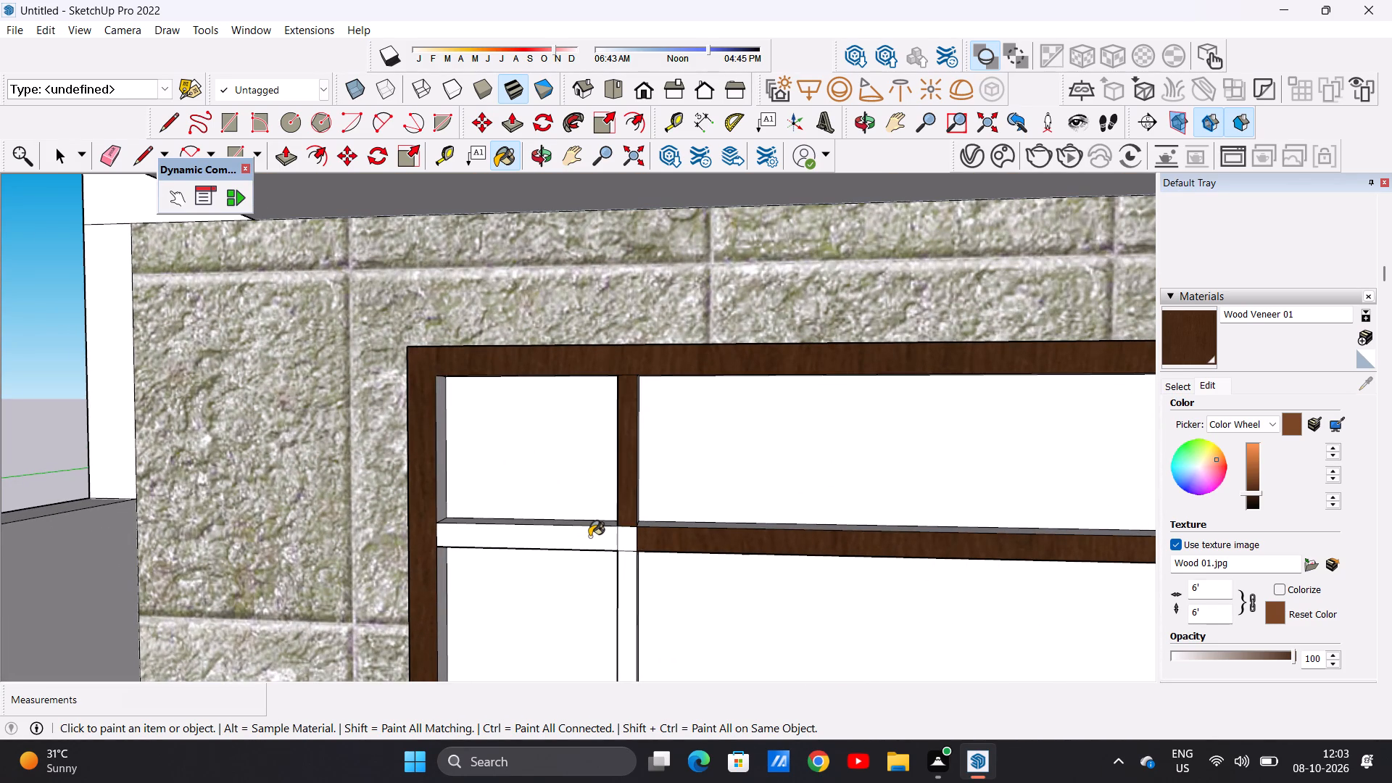
left_click(589, 536)
left_click(629, 570)
Paint the top faces of the ground-floor window's corner-side and middle crossbar segments, and the corner-side pane's upper side faces, with Wood Veneer 01.
scroll(638, 530, "down", 6)
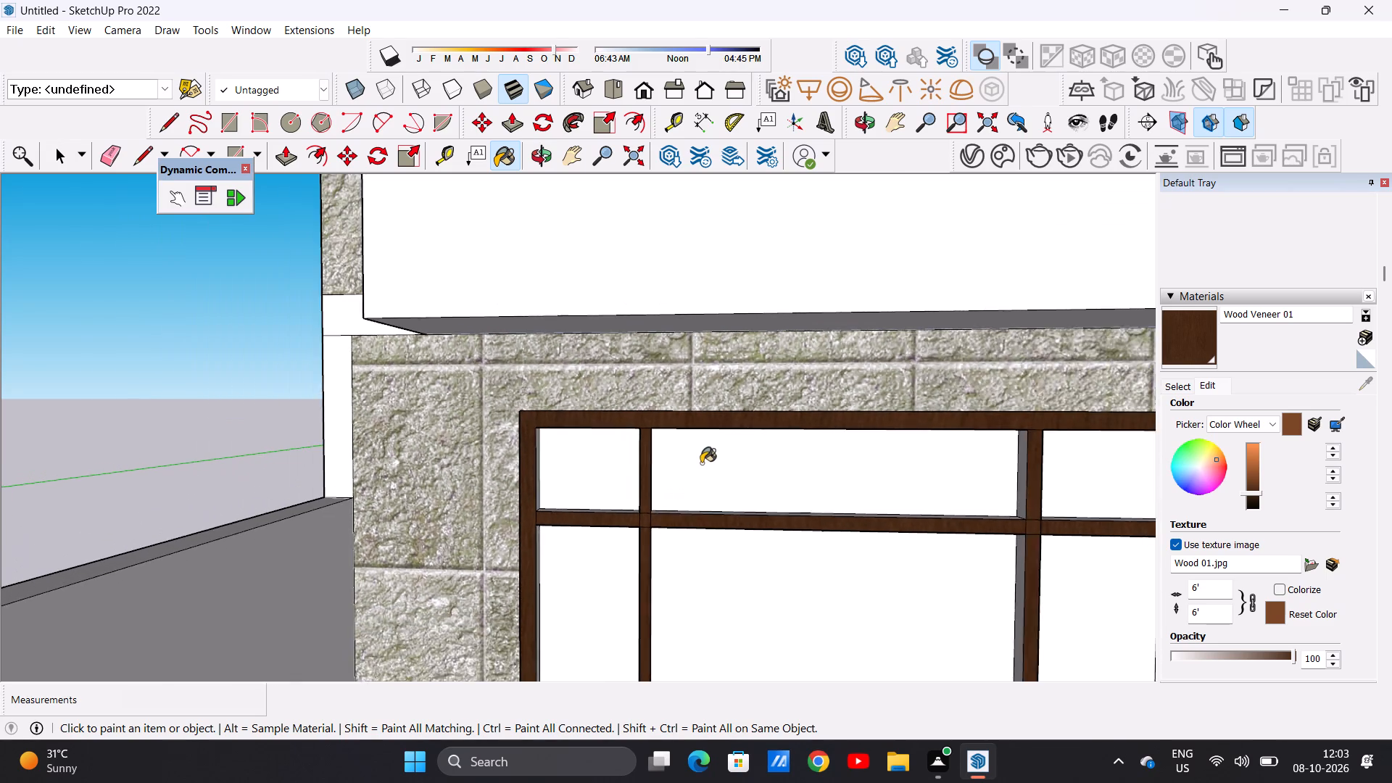
scroll(701, 463, "down", 2)
scroll(701, 454, "up", 1)
scroll(701, 454, "down", 6)
middle_click_drag(700, 508, 741, 659)
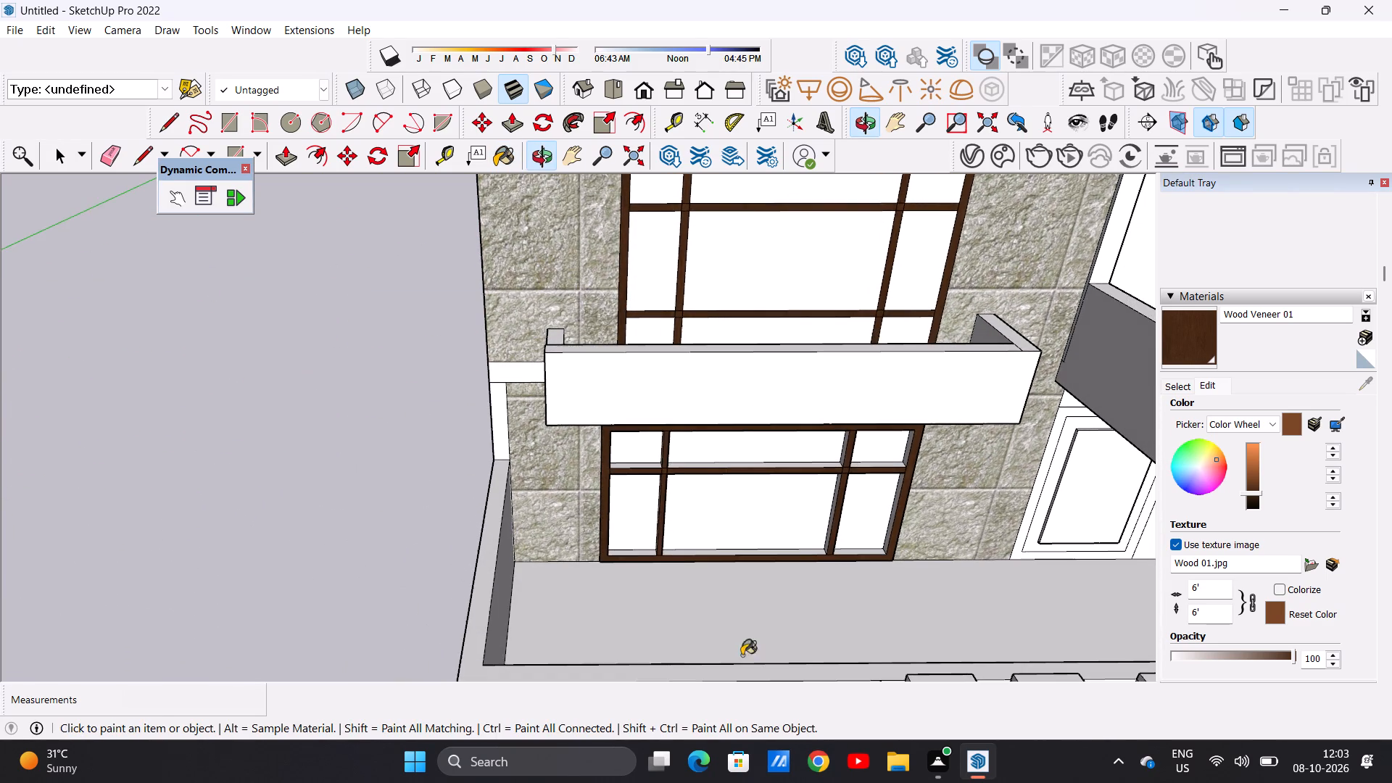
scroll(652, 488, "up", 2)
scroll(627, 509, "down", 1)
scroll(627, 509, "up", 2)
scroll(650, 428, "up", 9)
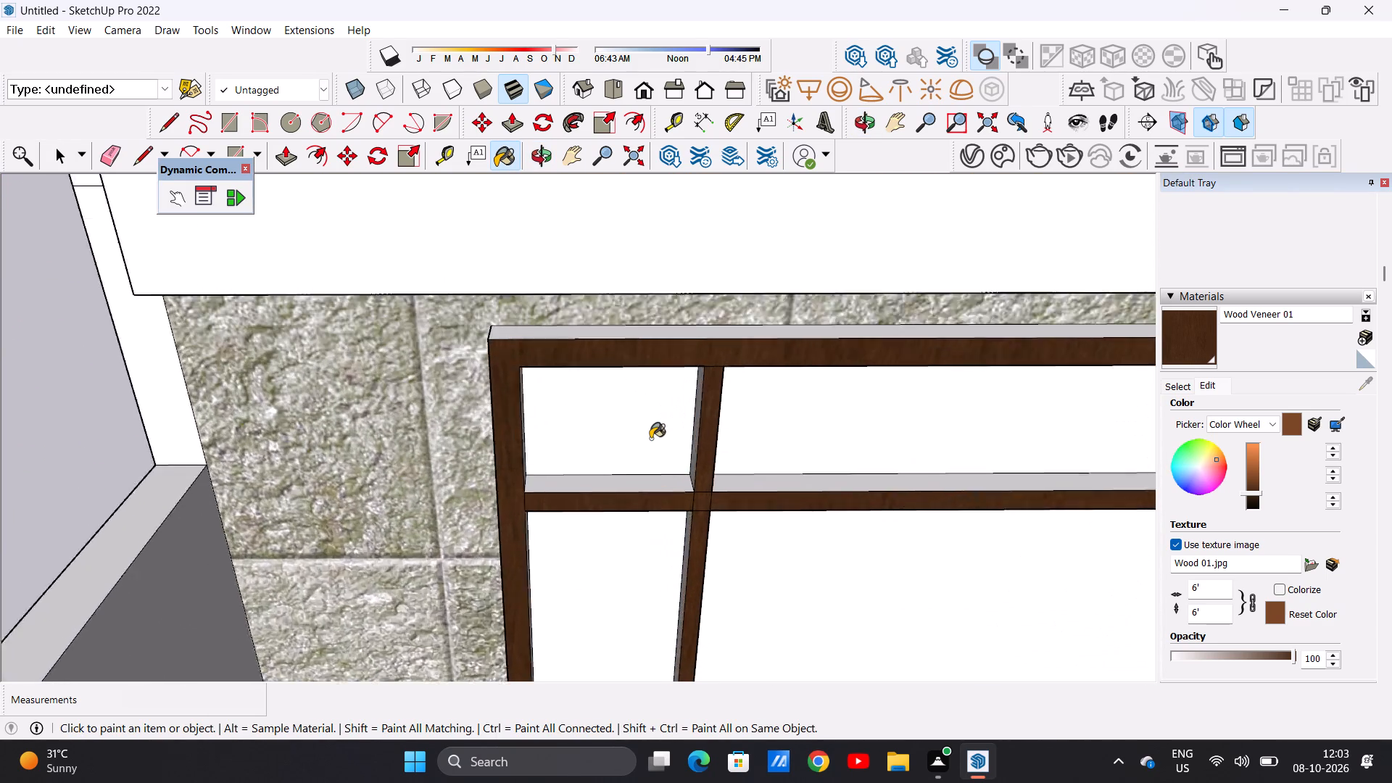
scroll(650, 439, "up", 8)
left_click(650, 505)
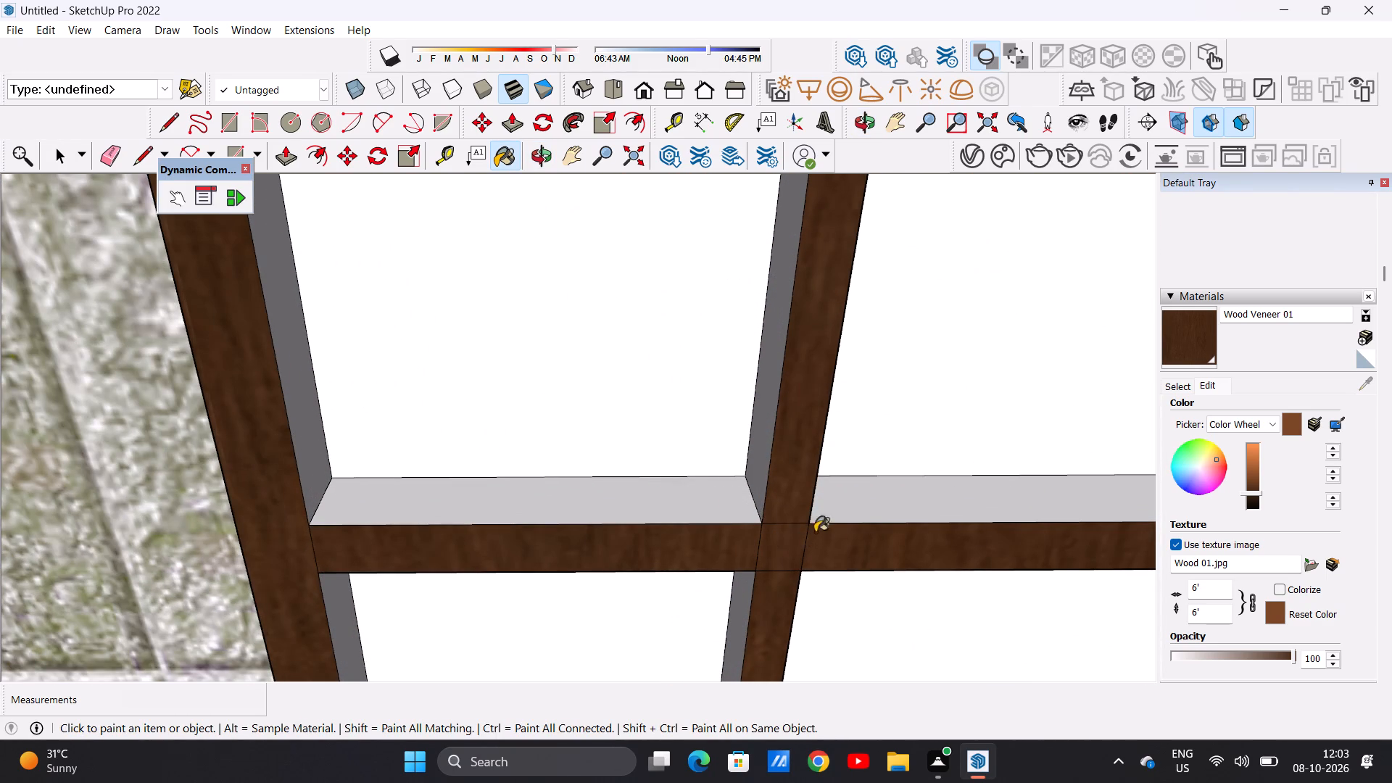
left_click(840, 510)
left_click(761, 439)
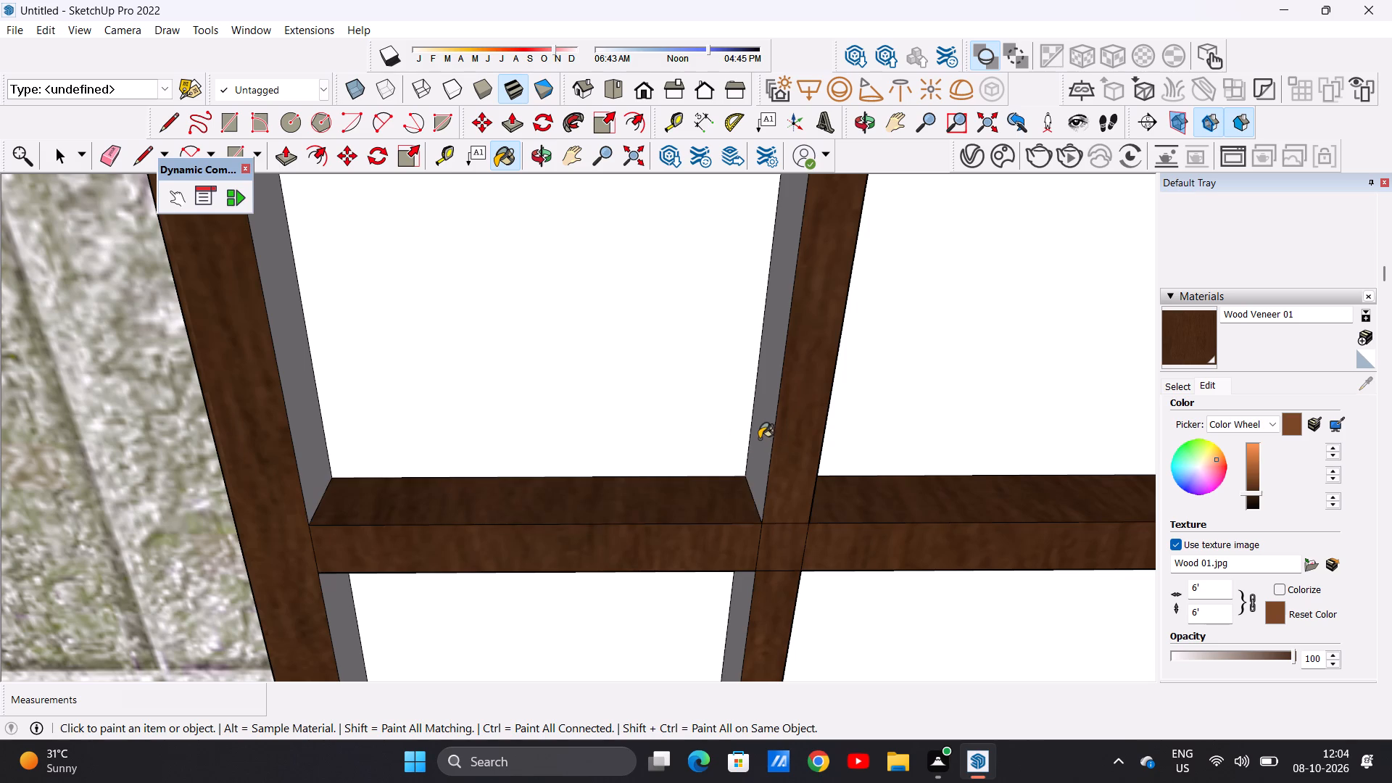
left_click(308, 439)
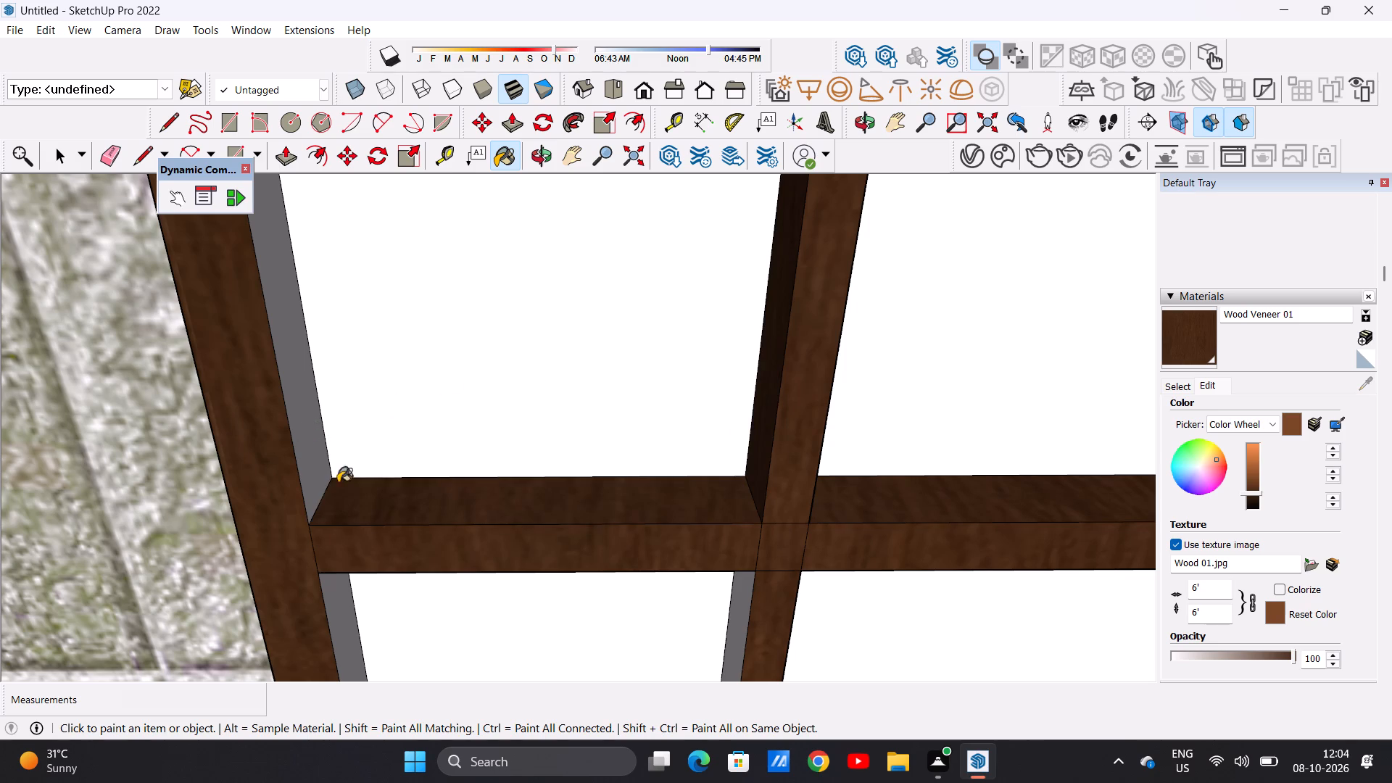
Paint the side faces of the ground-floor window's corner-side frame and vertical bar below the crossbar with Wood Veneer 01.
left_click(336, 610)
scroll(560, 481, "down", 1)
scroll(595, 452, "up", 1)
scroll(615, 439, "down", 1)
scroll(627, 422, "up", 1)
scroll(631, 415, "down", 6)
scroll(695, 586, "up", 10)
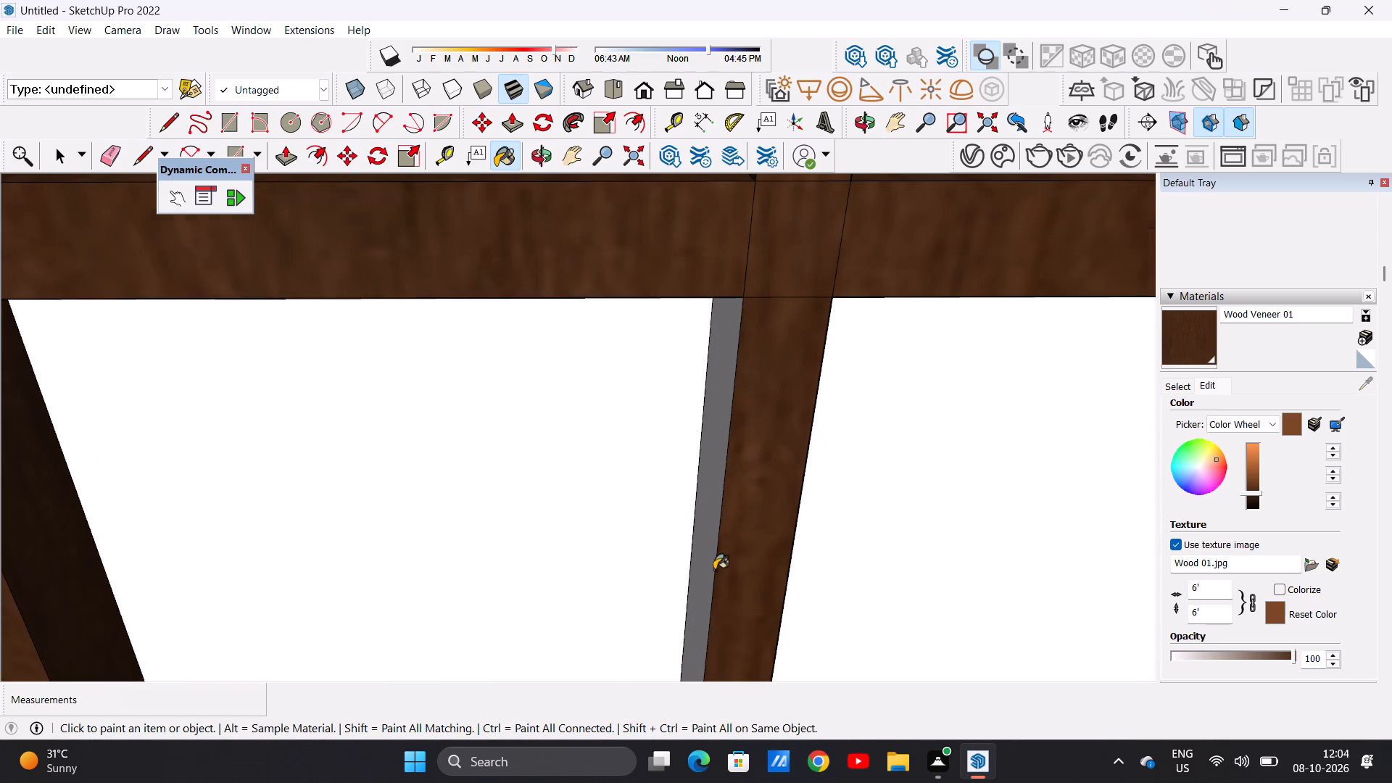
left_click(710, 534)
Paint the terrace-side vertical bar's inner side faces below and above the ground-floor window's crossbar with Wood Veneer 01.
scroll(685, 557, "down", 8)
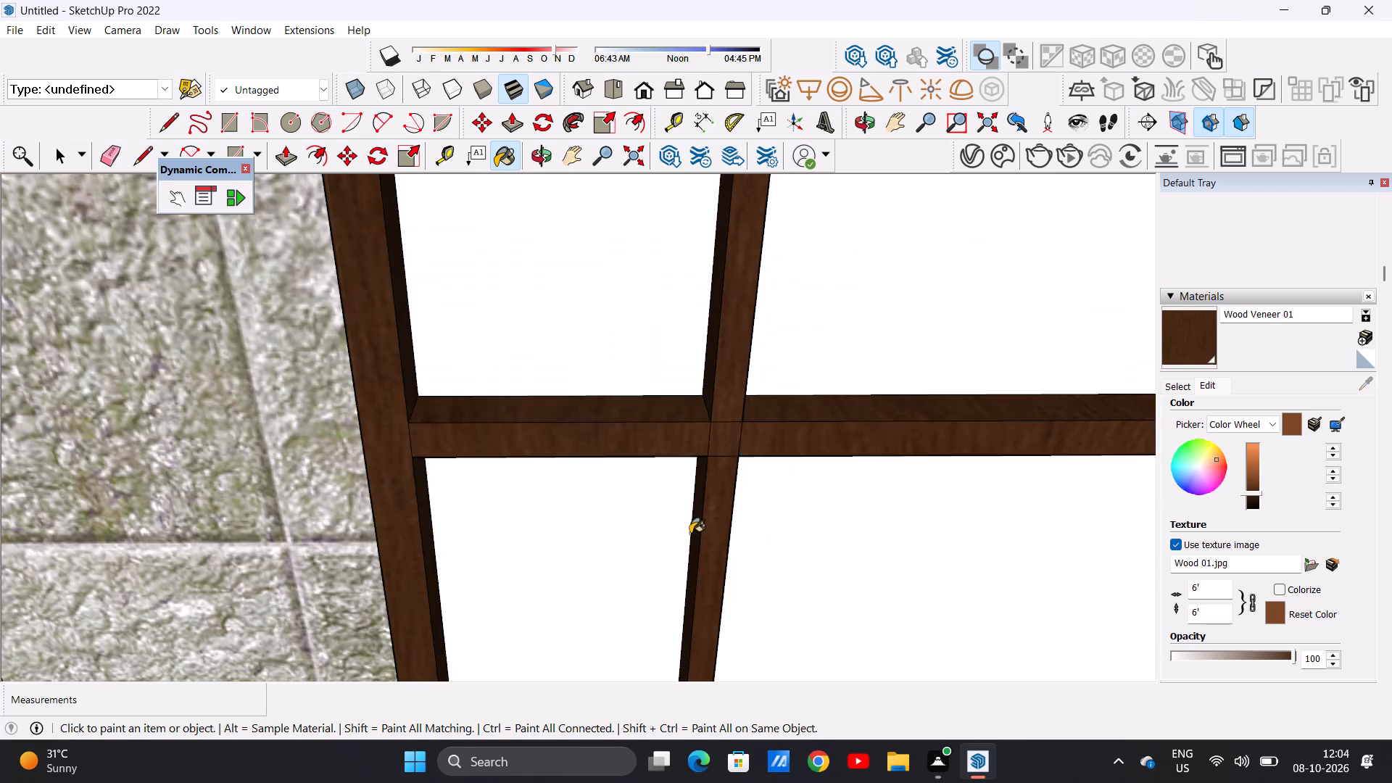
scroll(690, 534, "down", 3)
scroll(690, 534, "up", 1)
scroll(690, 534, "down", 3)
scroll(665, 431, "down", 8)
scroll(853, 403, "up", 2)
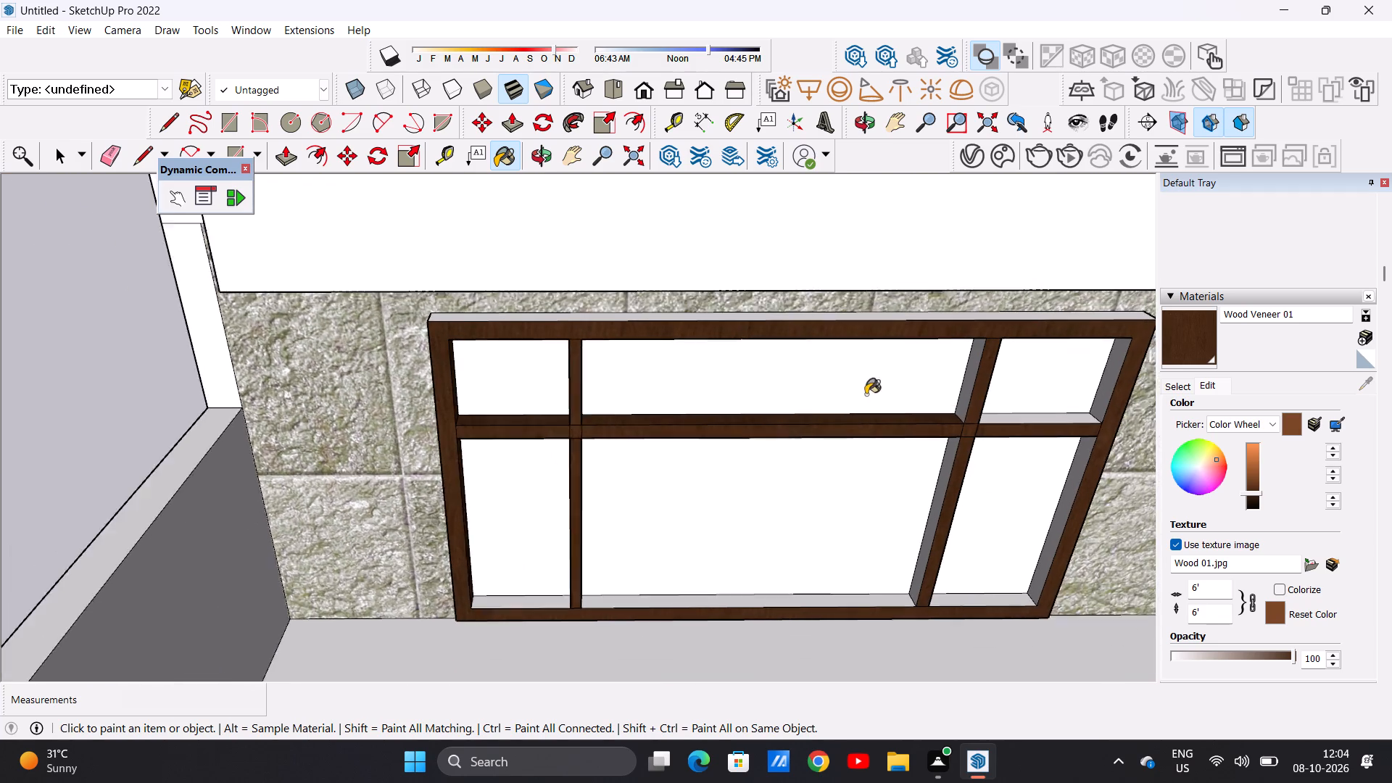
scroll(866, 394, "up", 3)
scroll(958, 536, "up", 8)
left_click(965, 529)
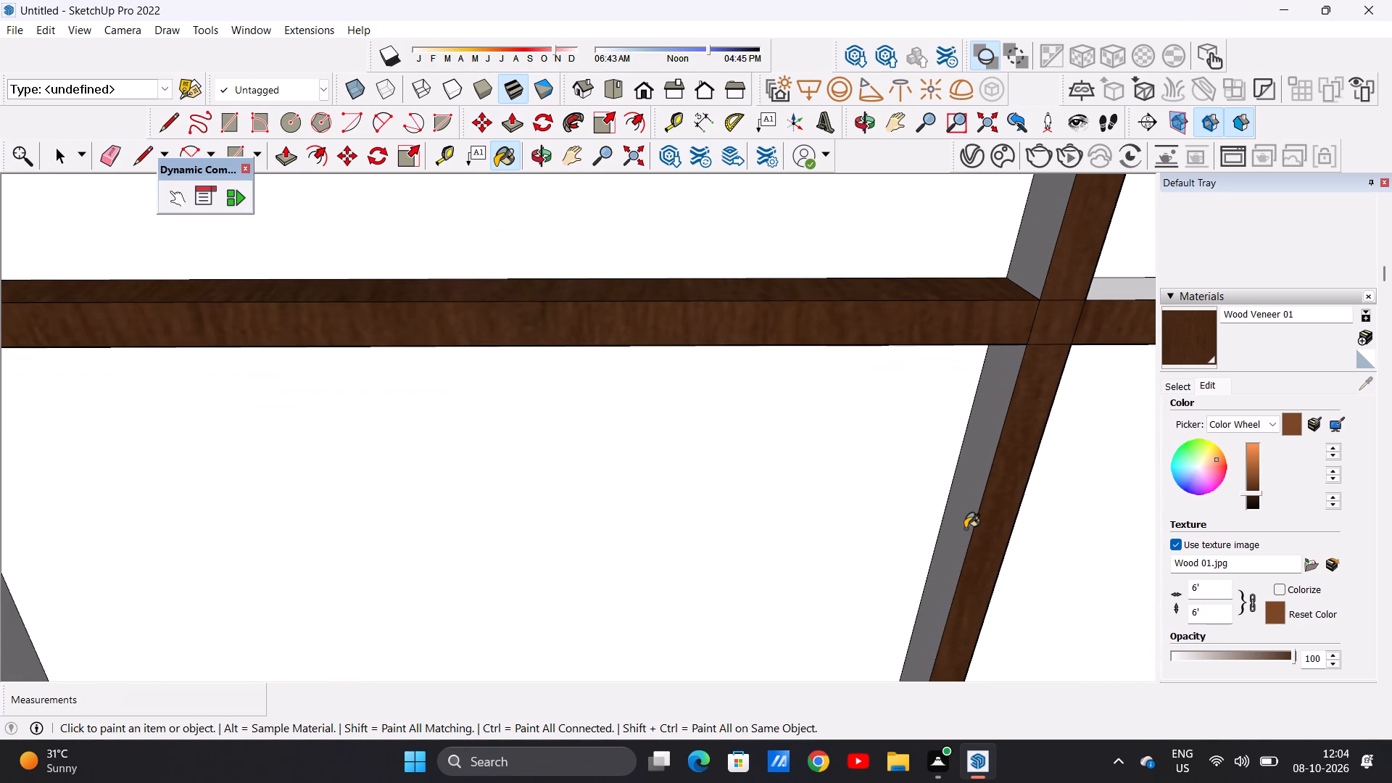
left_click(1035, 260)
scroll(773, 637, "down", 1)
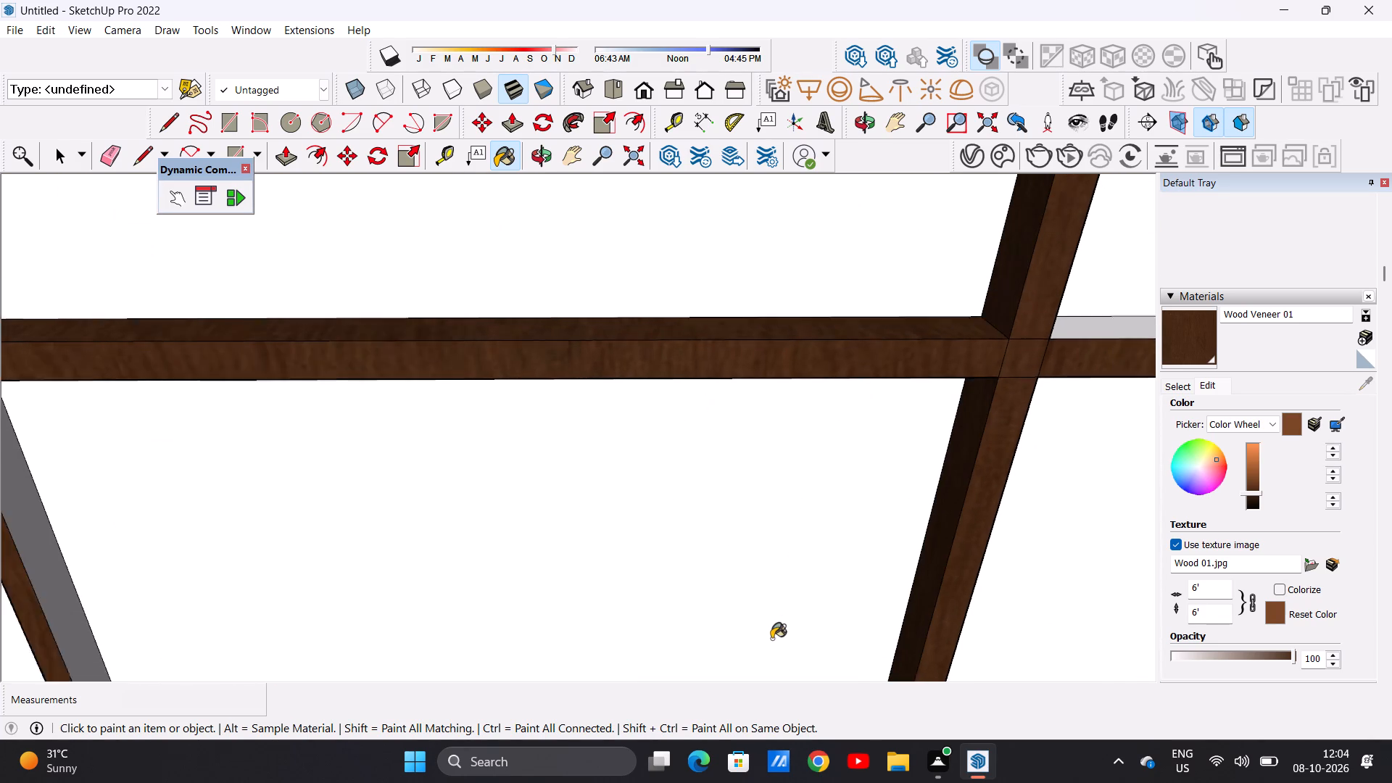
scroll(771, 639, "down", 2)
scroll(773, 630, "up", 1)
scroll(773, 630, "down", 3)
scroll(762, 472, "up", 1)
scroll(762, 473, "down", 1)
scroll(761, 474, "up", 1)
scroll(761, 474, "down", 8)
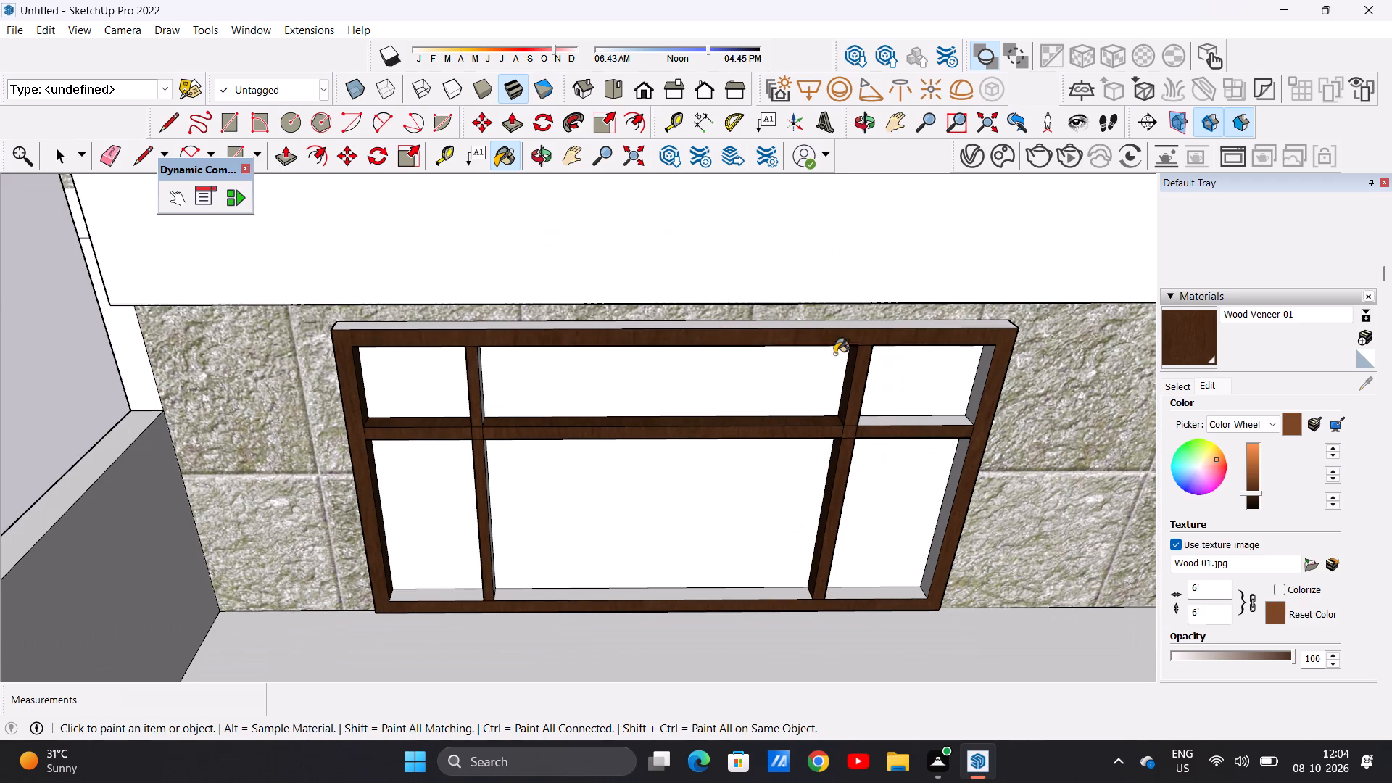
Paint the ground-floor window frame's top face, plus the terrace-side upper pane's outer side face and crossbar top, with Wood Veneer 01.
scroll(860, 311, "up", 9)
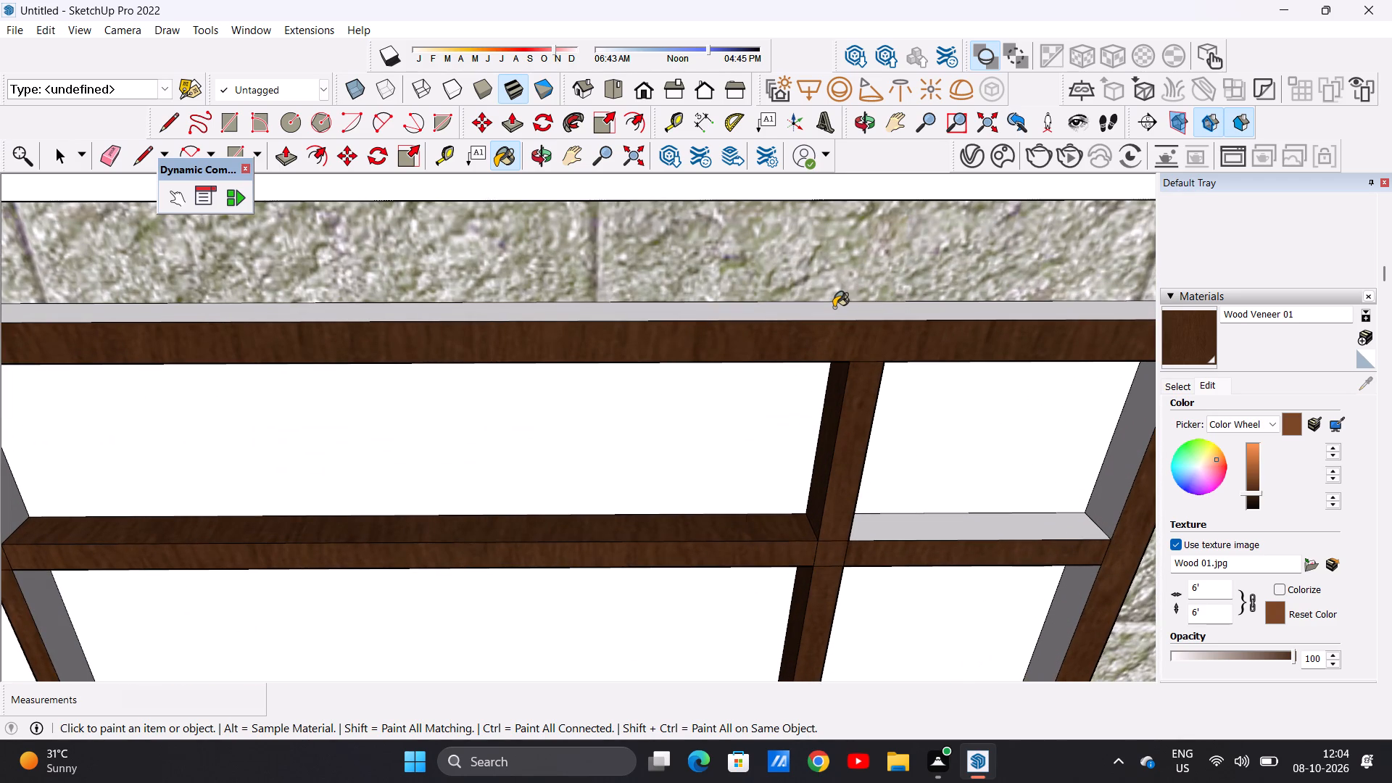
left_click(827, 317)
scroll(897, 431, "down", 4)
scroll(816, 373, "up", 1)
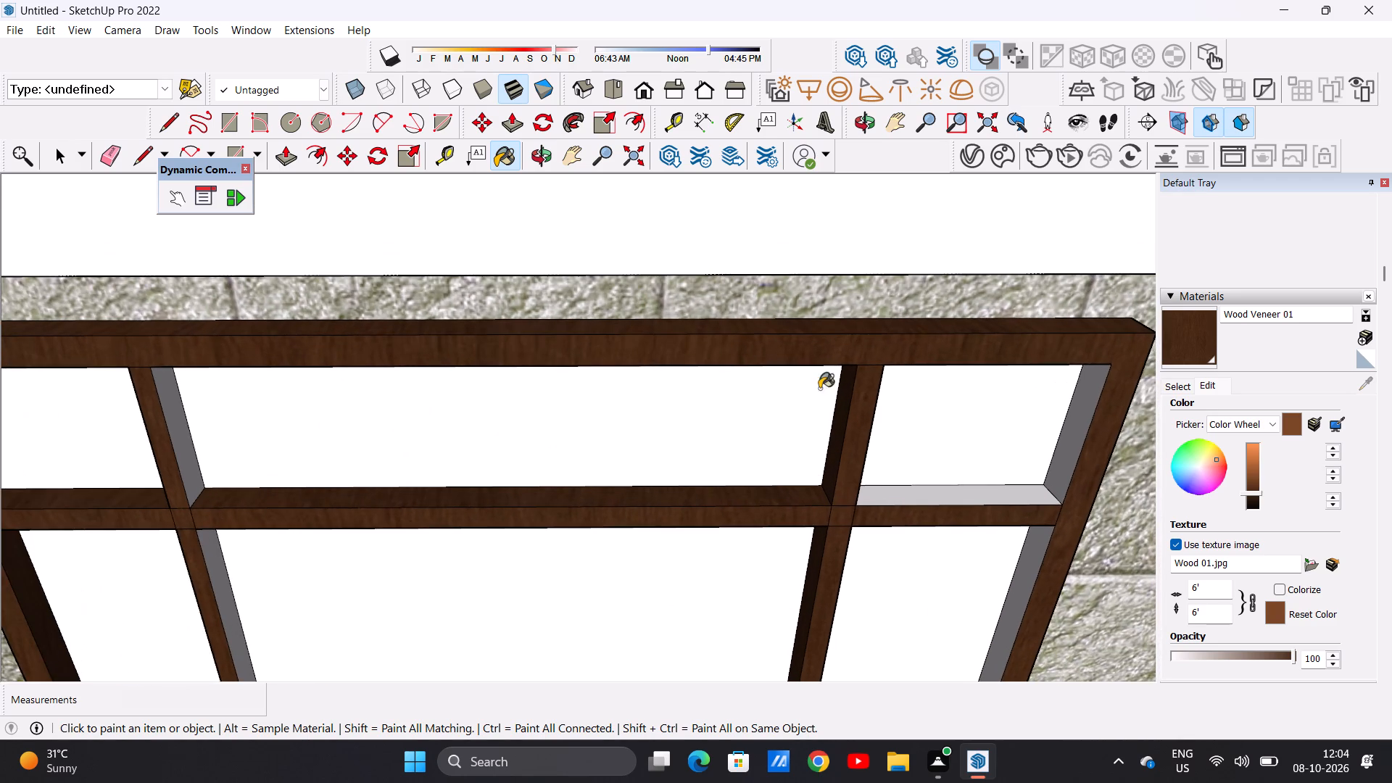
scroll(1076, 418, "up", 9)
left_click(1073, 443)
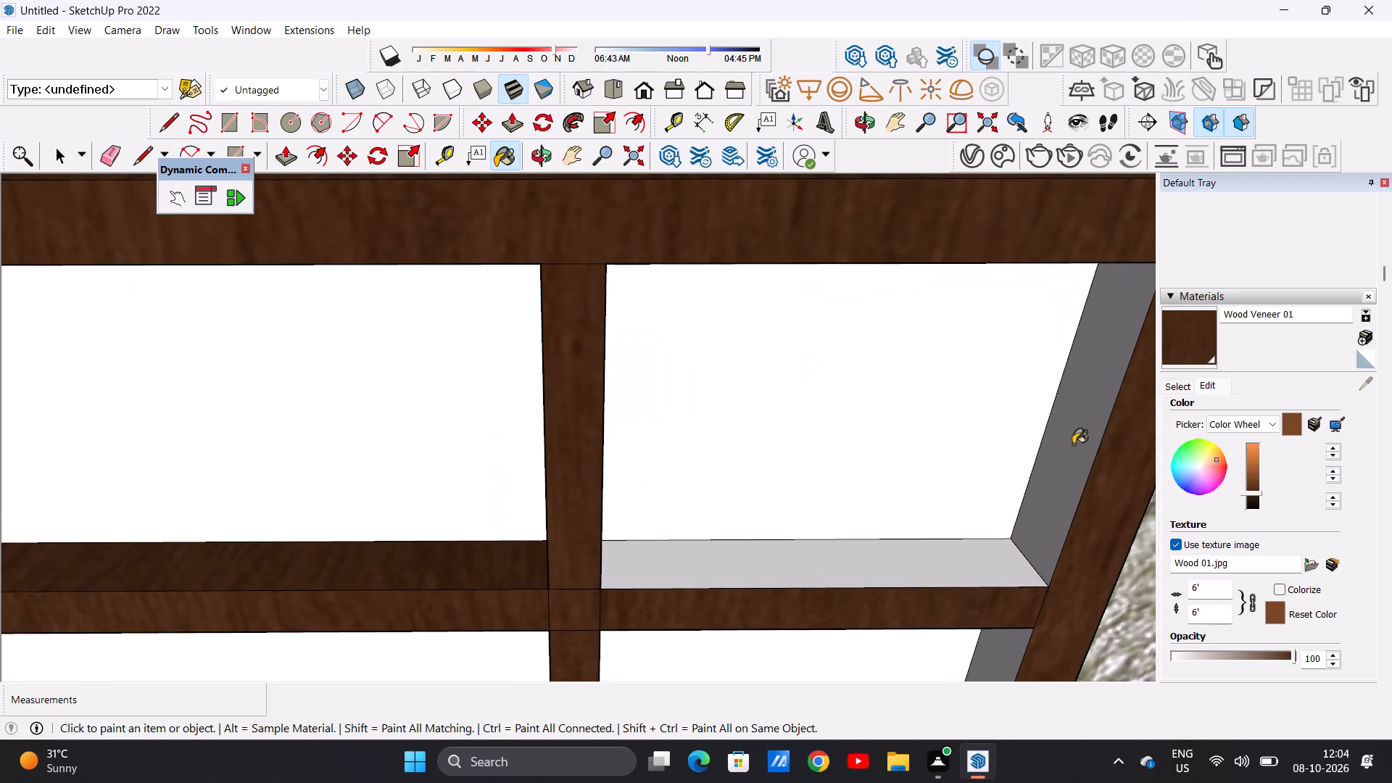
left_click(977, 567)
scroll(664, 494, "down", 3)
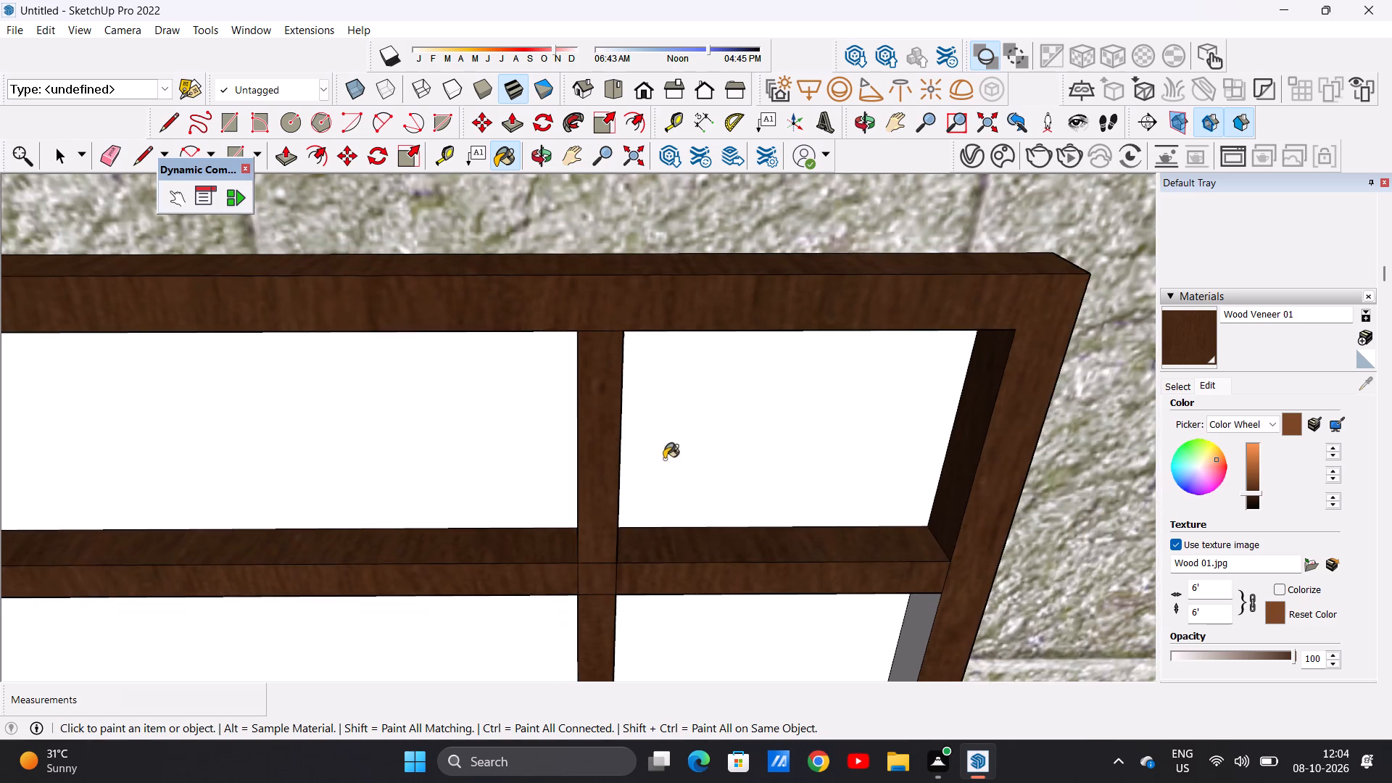
Paint the sill and outer side face inside the ground-floor window's terrace-side lower pane with Wood Veneer 01.
scroll(664, 459, "down", 7)
scroll(742, 299, "up", 1)
scroll(742, 301, "down", 3)
scroll(755, 316, "up", 1)
scroll(758, 333, "down", 2)
scroll(737, 656, "up", 5)
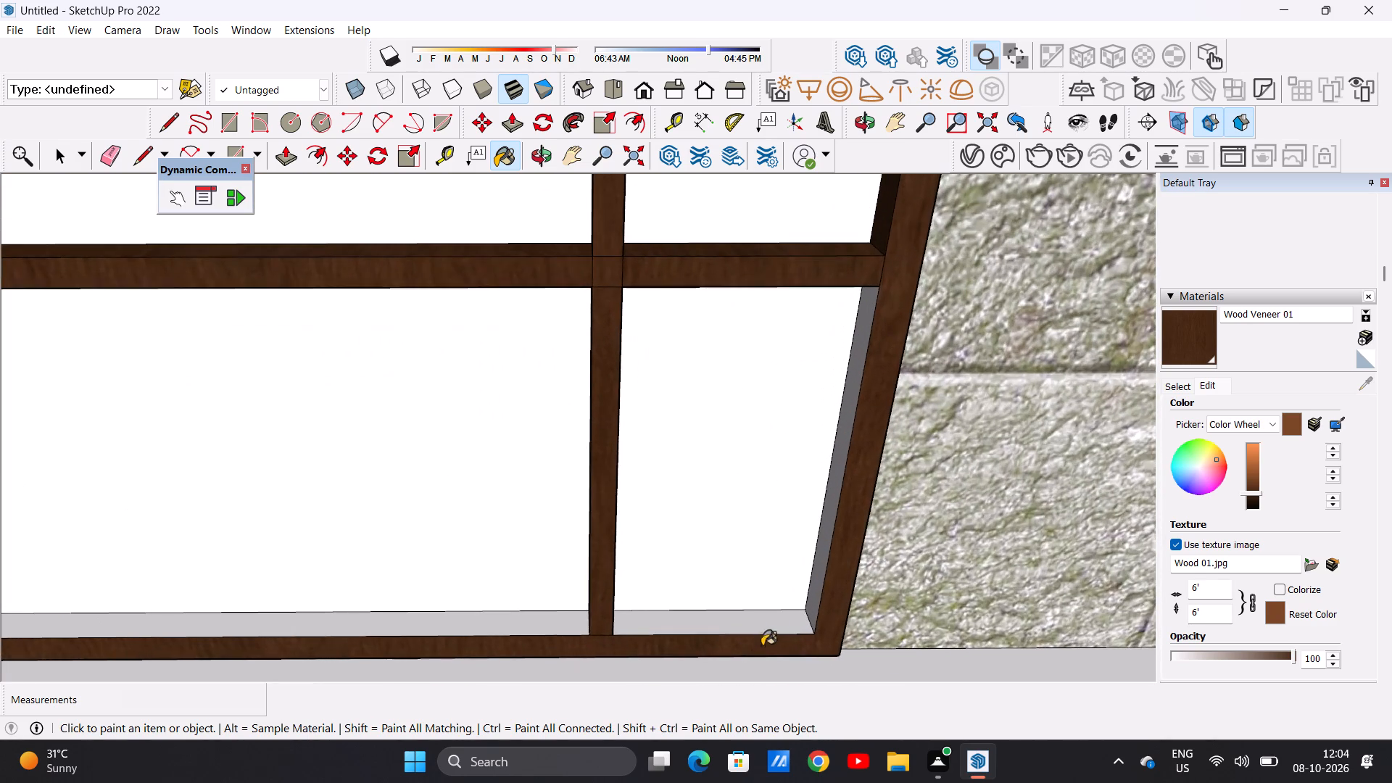
scroll(774, 648, "up", 1)
scroll(774, 648, "down", 1)
scroll(774, 648, "up", 4)
left_click(783, 615)
left_click(842, 544)
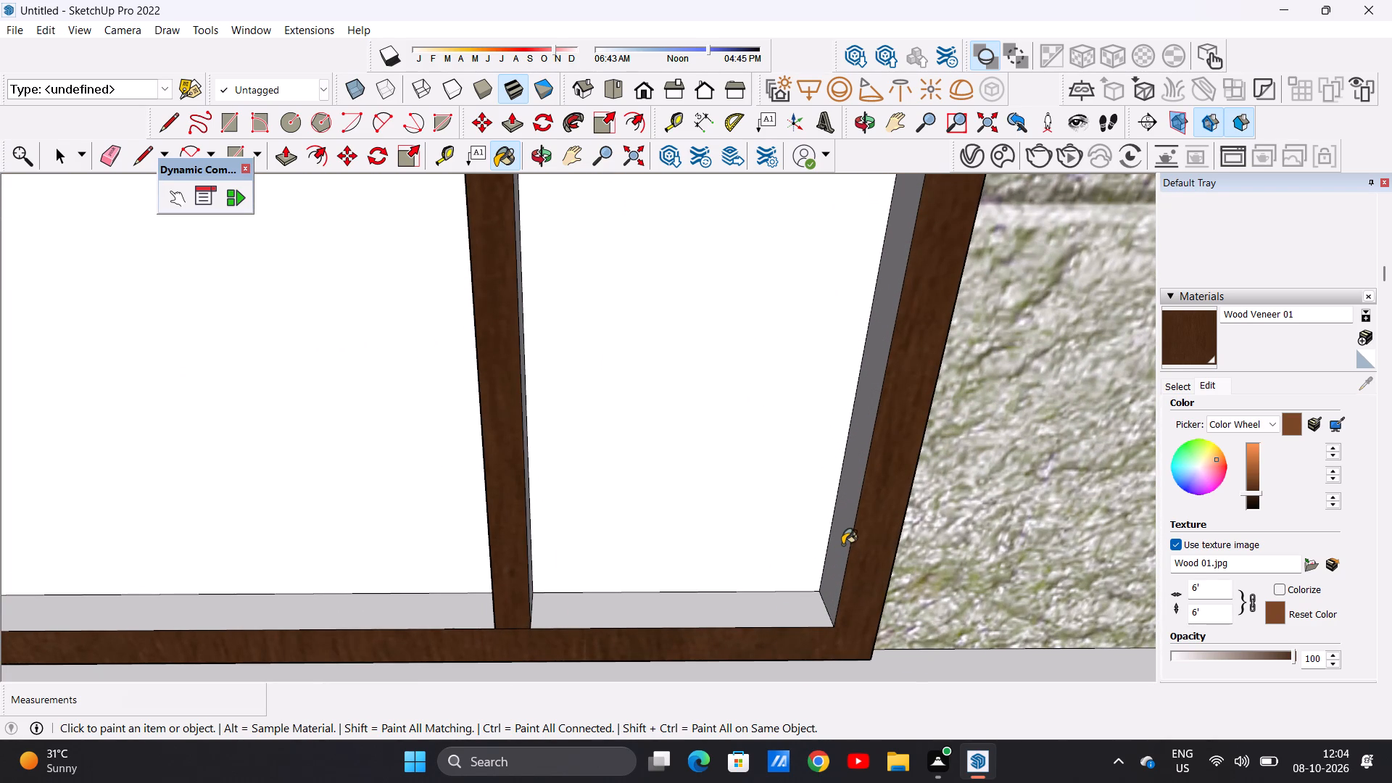
scroll(826, 624, "up", 1)
scroll(832, 623, "down", 5)
scroll(883, 555, "down", 4)
scroll(861, 523, "up", 1)
scroll(861, 523, "down", 1)
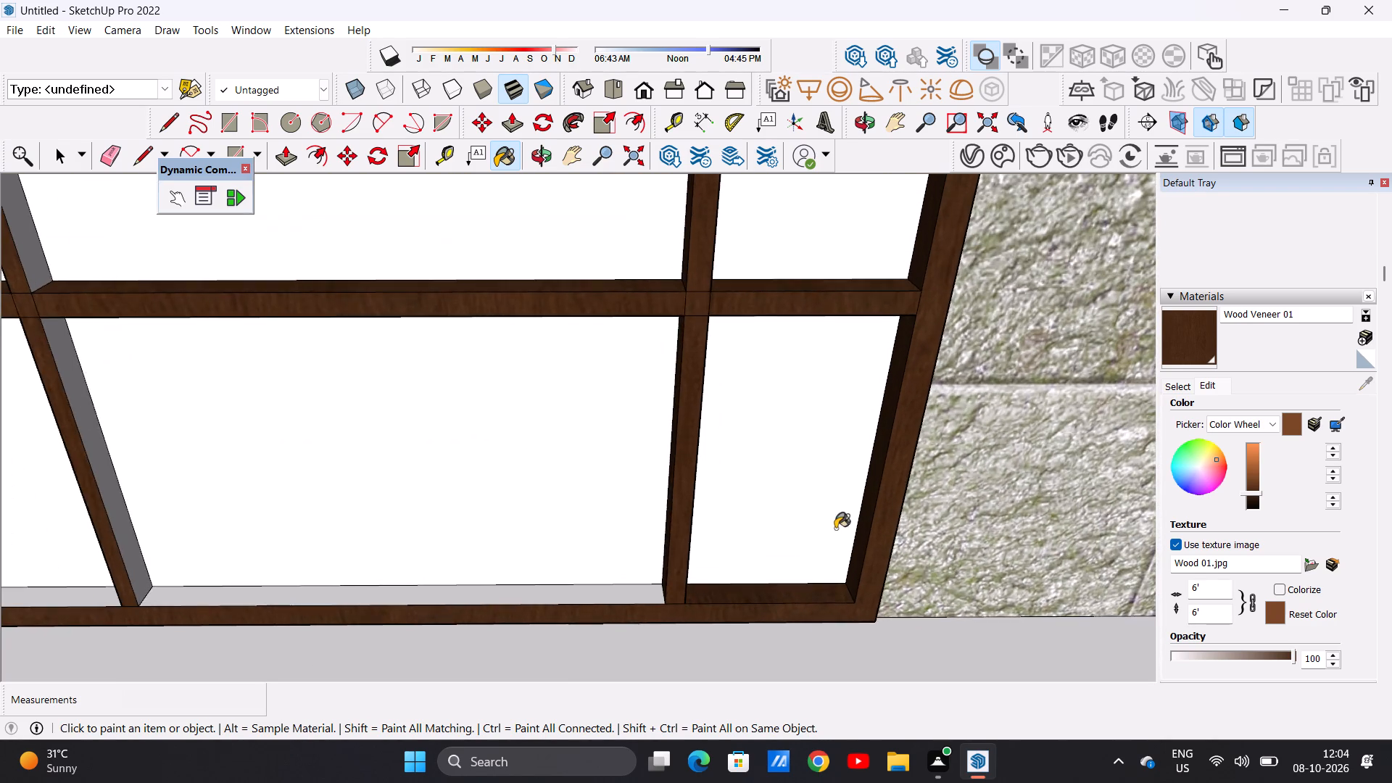
Paint the terrace-side vertical bar's remaining side face below the crossbar and the middle pane's sill with Wood Veneer 01.
middle_click_drag(831, 529, 604, 487)
scroll(589, 477, "up", 4)
left_click(650, 485)
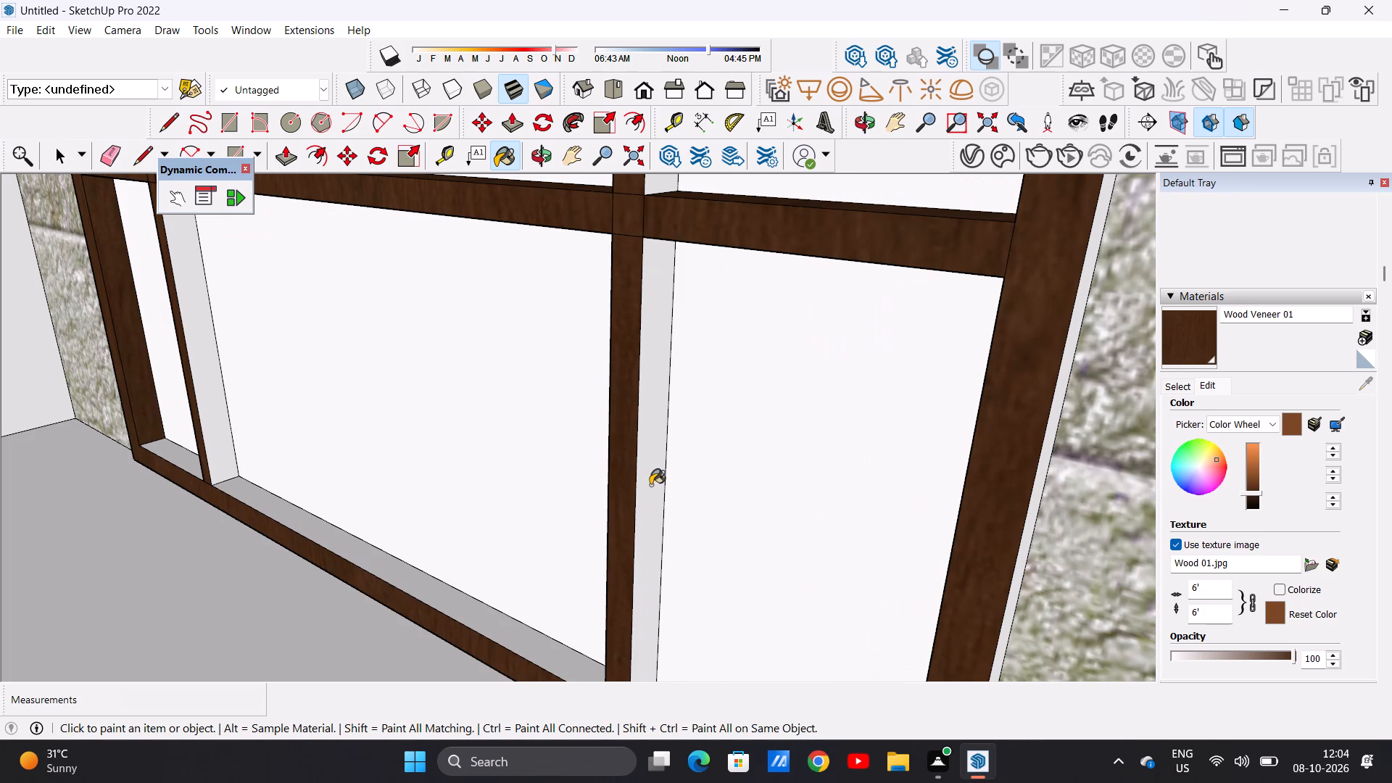
left_click(500, 631)
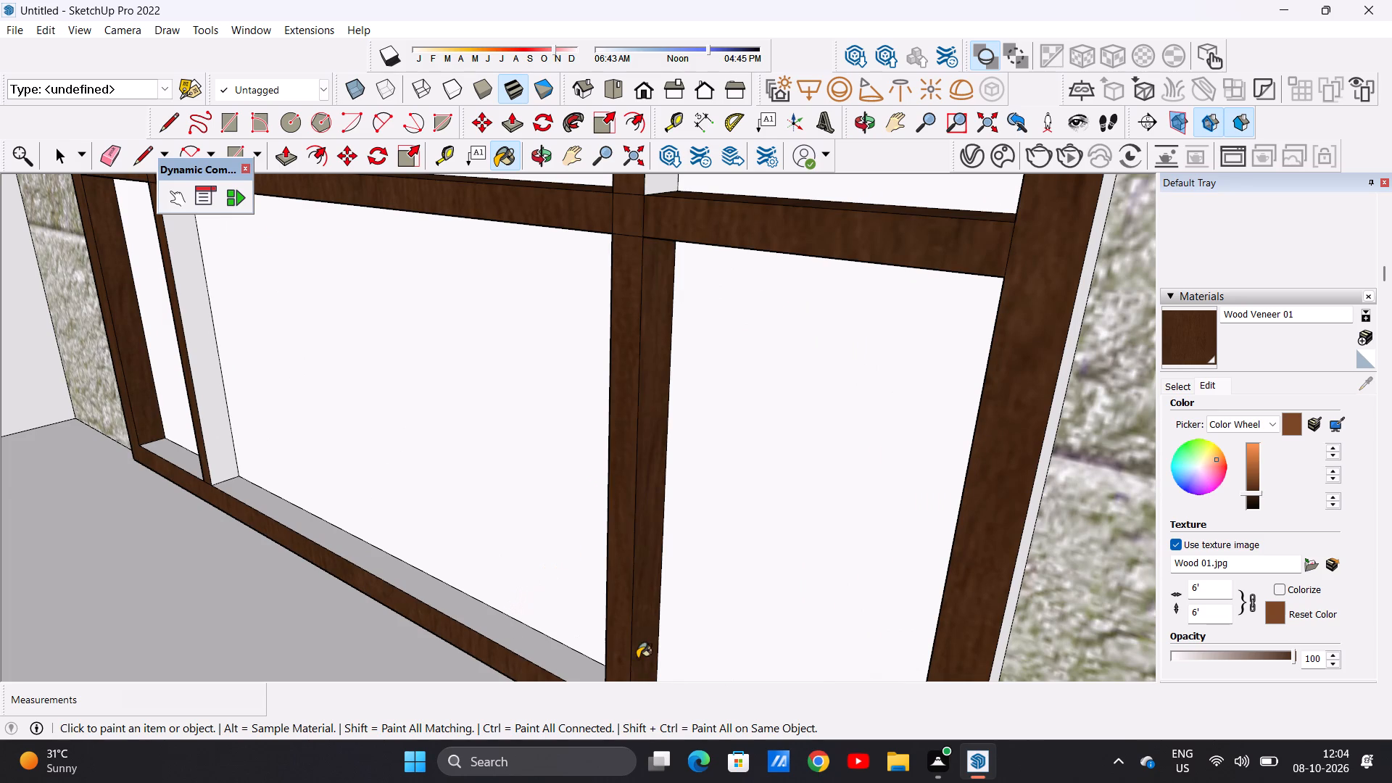
Paint the terrace-side vertical bar's remaining side face above the crossbar and the frame's outer terrace-side face with Wood Veneer 01.
scroll(638, 657, "down", 5)
scroll(665, 638, "up", 1)
scroll(666, 637, "down", 5)
scroll(667, 410, "up", 3)
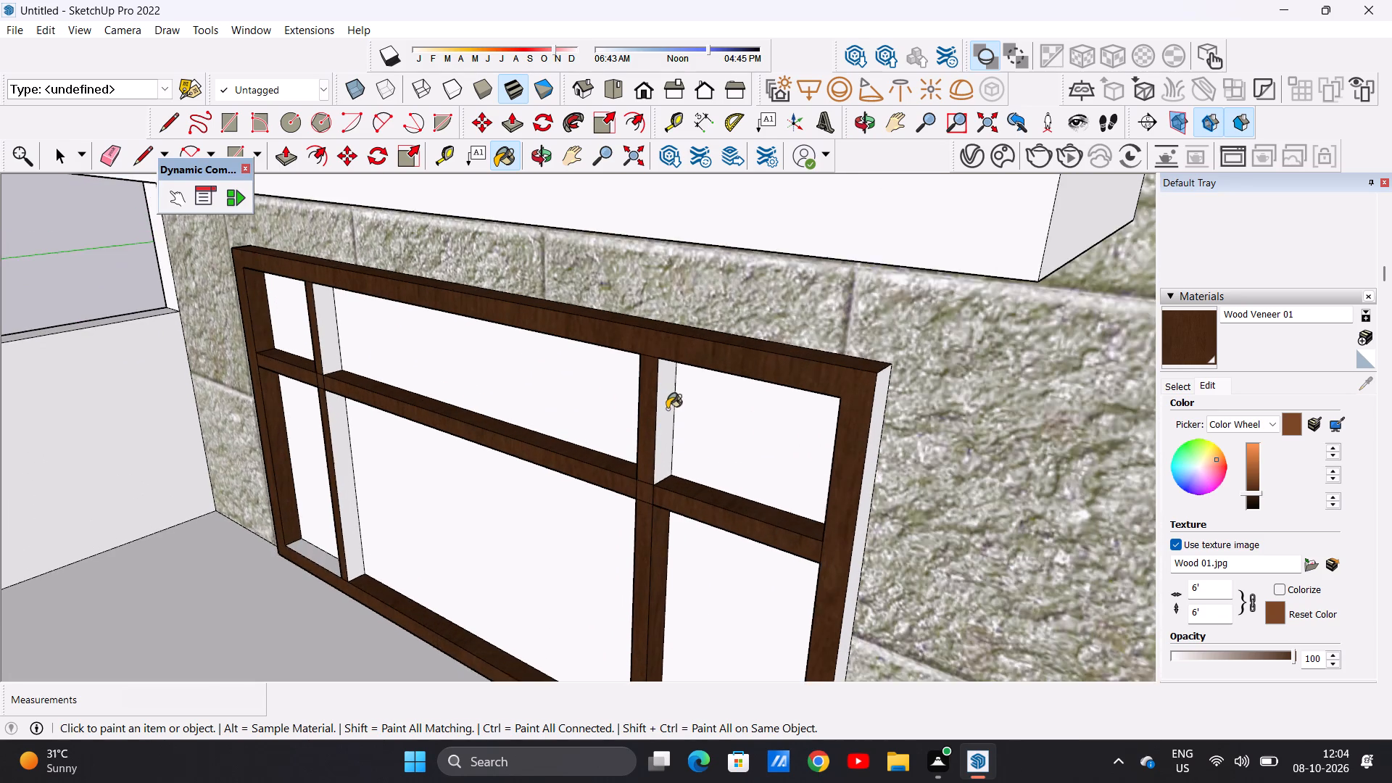
scroll(655, 411, "up", 3)
left_click(666, 397)
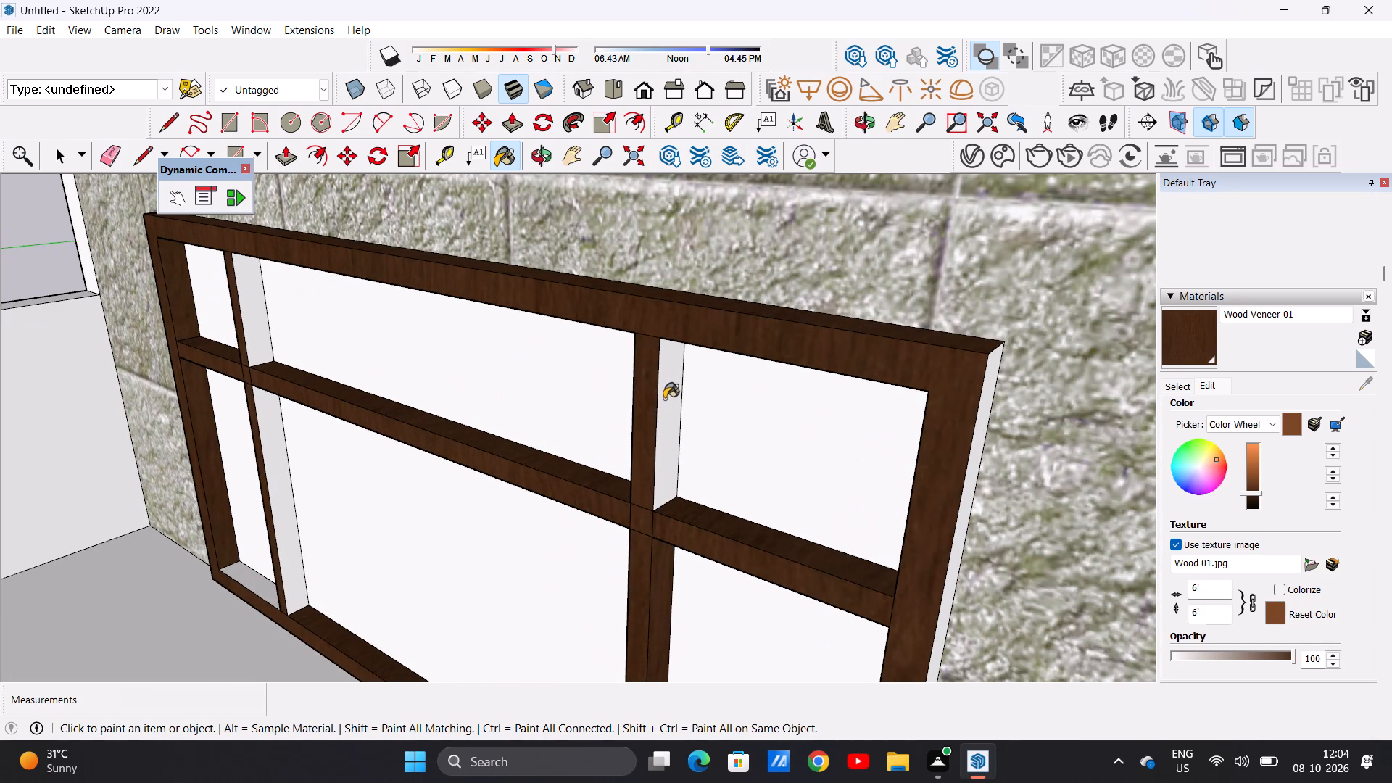
left_click(974, 464)
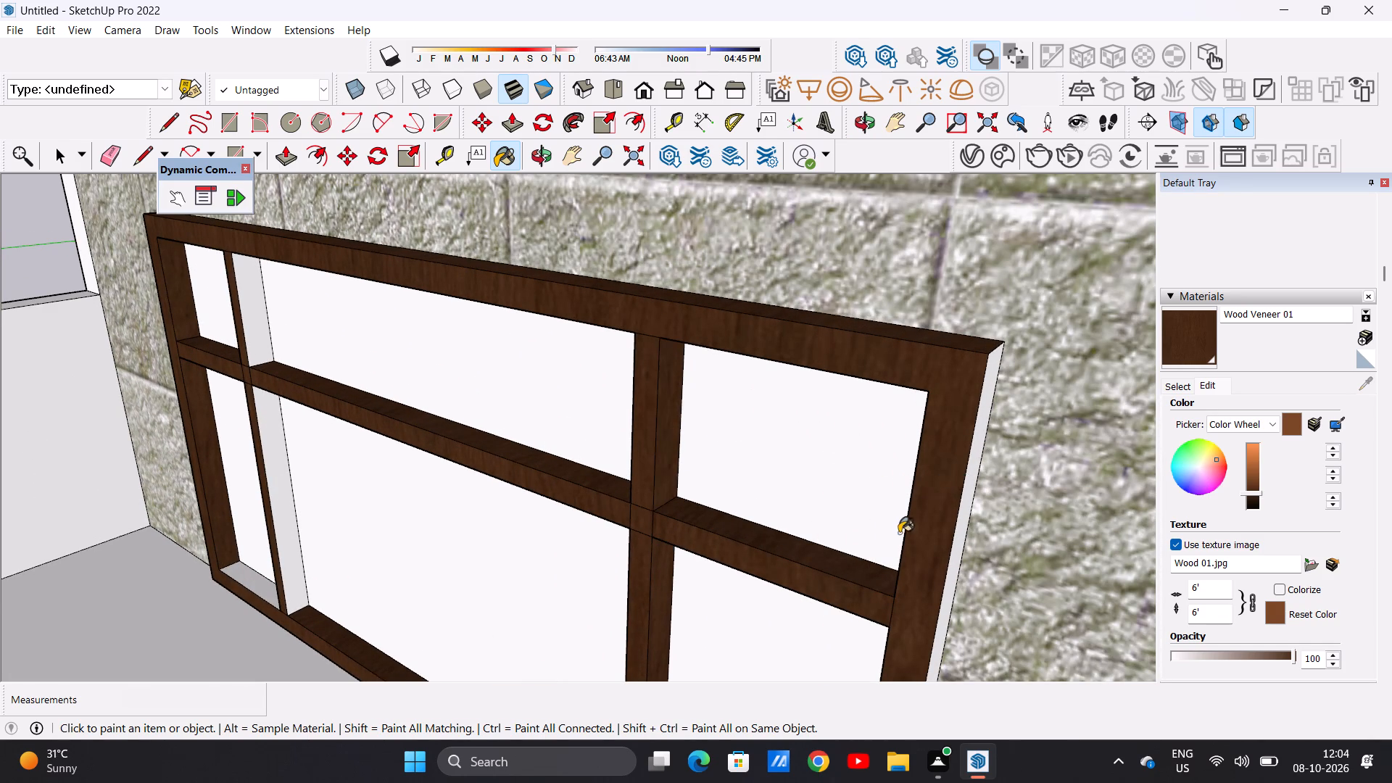
Paint the corner-side vertical bar's side faces towards the middle panes, above and below the crossbar, with Wood Veneer 01.
scroll(898, 533, "down", 8)
scroll(951, 496, "up", 1)
scroll(951, 496, "down", 4)
scroll(574, 386, "up", 5)
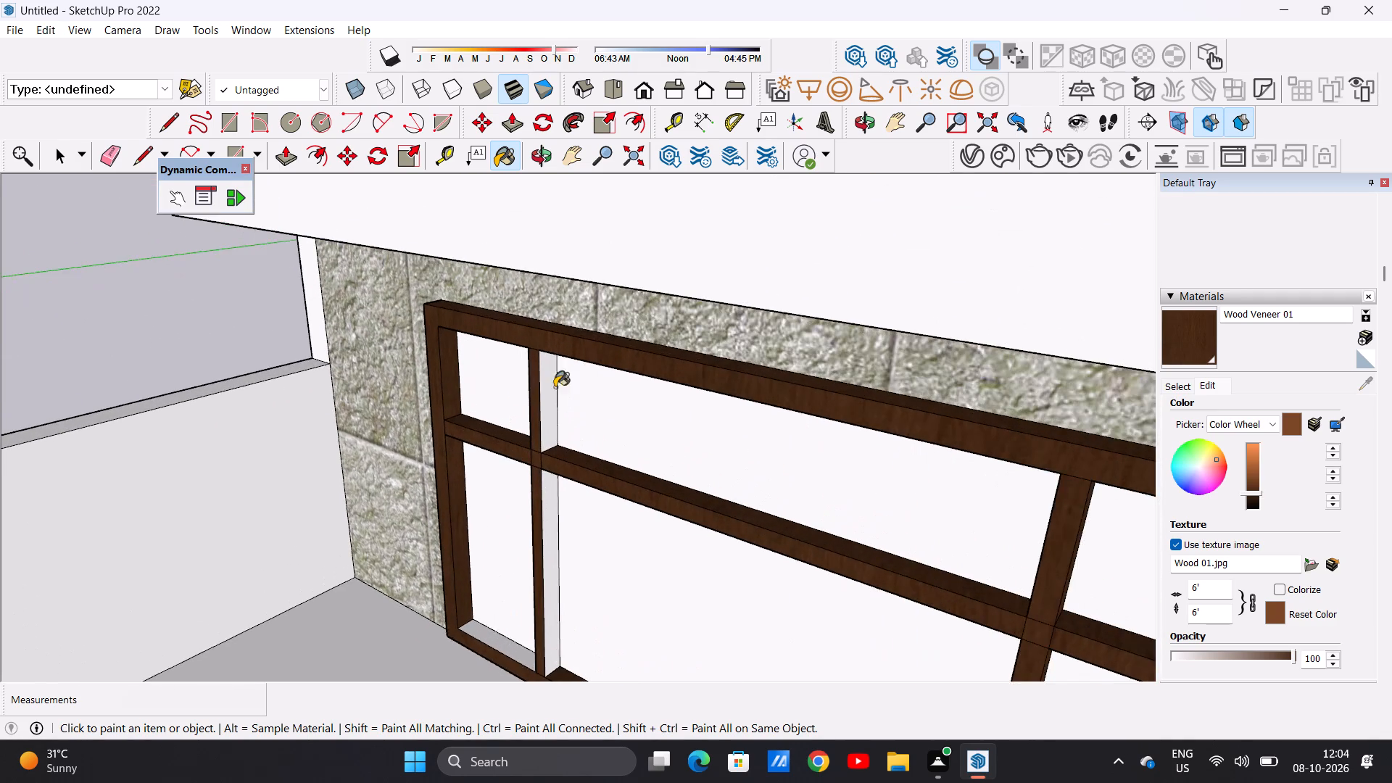
scroll(534, 394, "up", 10)
left_click(549, 399)
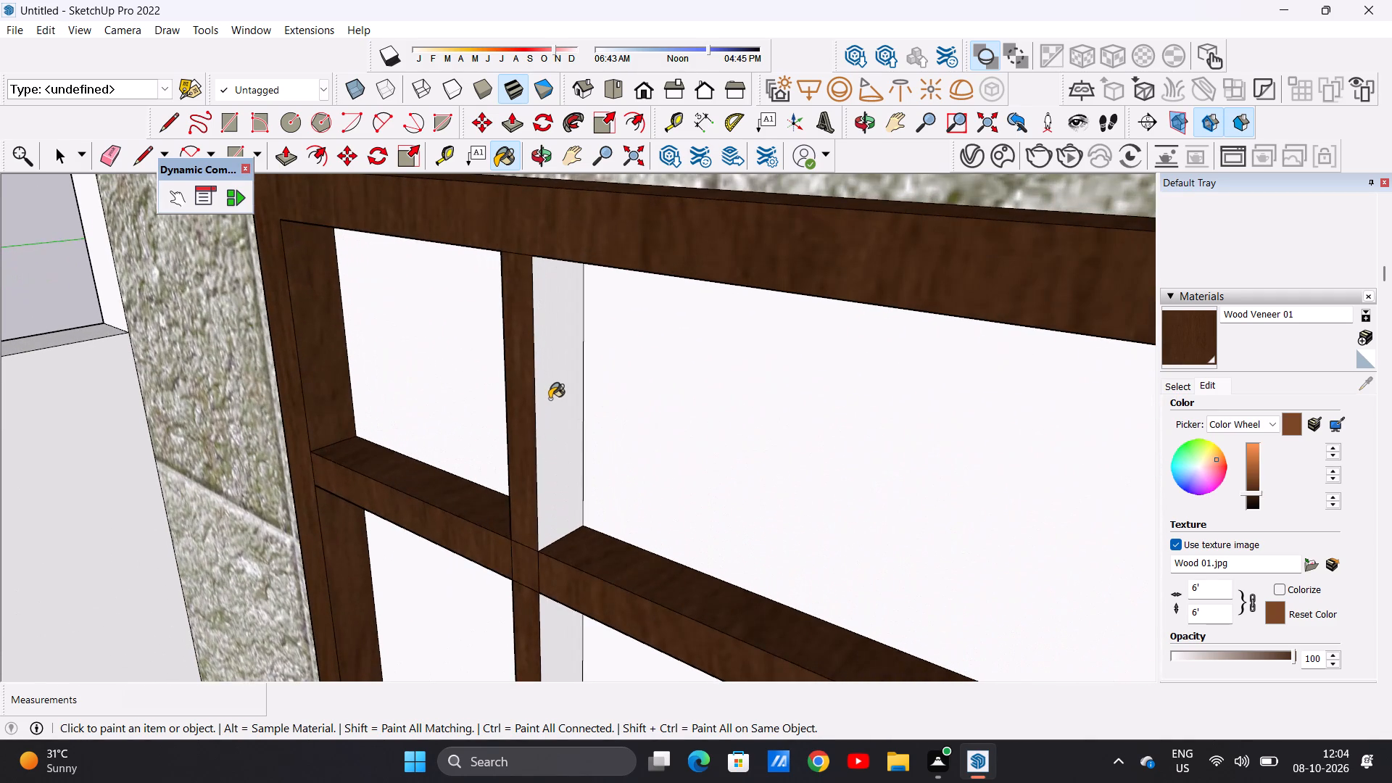
scroll(552, 400, "down", 7)
scroll(590, 345, "up", 1)
scroll(590, 345, "down", 1)
scroll(590, 345, "up", 1)
scroll(590, 345, "down", 4)
scroll(578, 629, "up", 2)
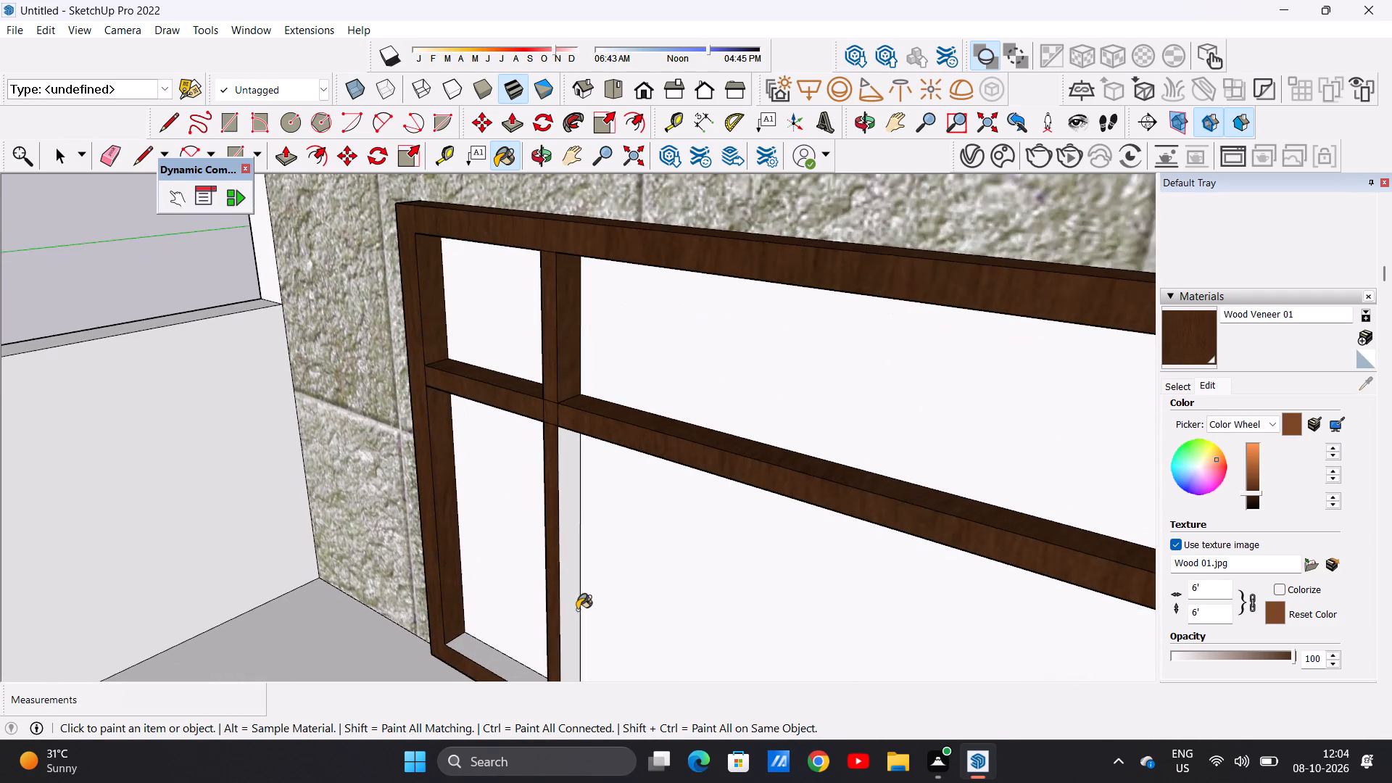
scroll(542, 542, "up", 4)
left_click(577, 468)
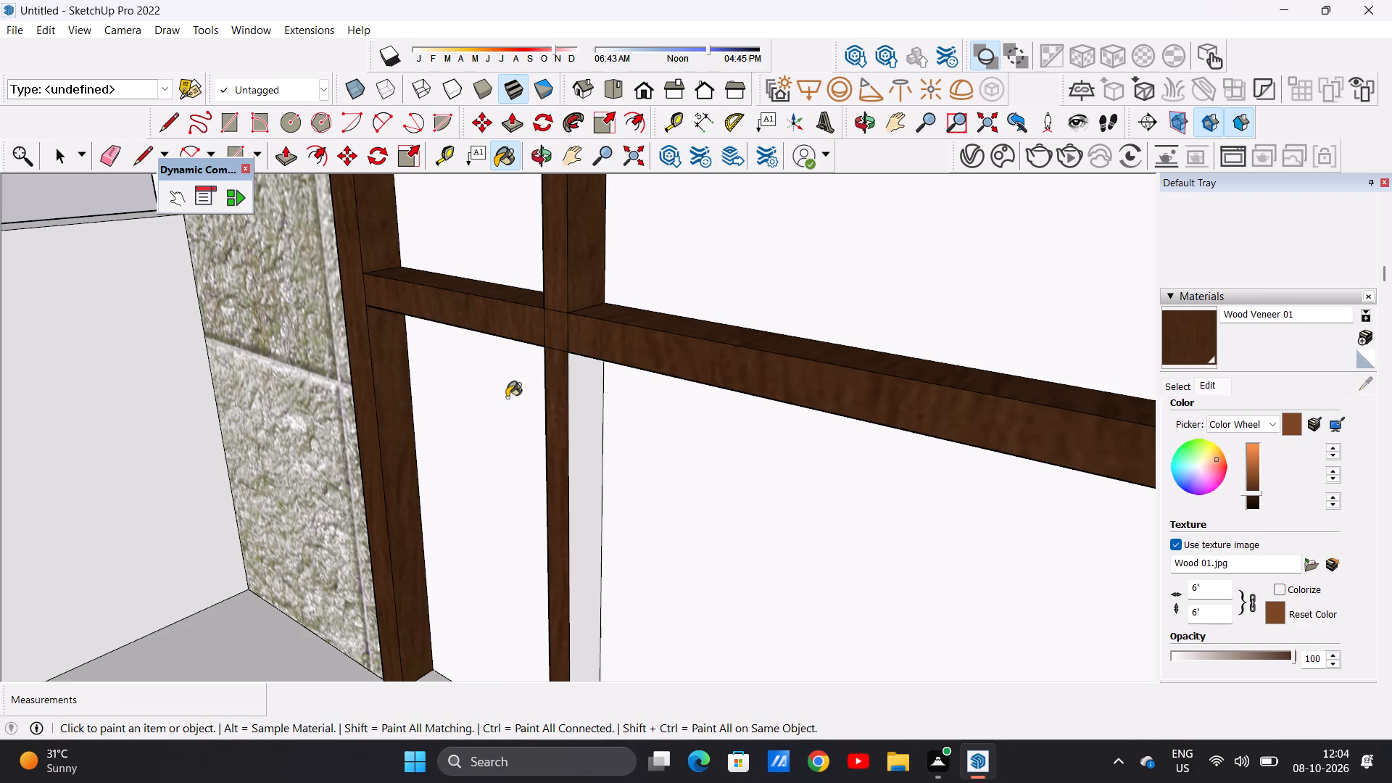
Paint the sill inside the ground-floor window's corner-side lower pane with Wood Veneer 01.
scroll(544, 424, "down", 5)
scroll(594, 400, "up", 1)
scroll(596, 403, "down", 5)
scroll(629, 420, "up", 1)
scroll(634, 405, "down", 7)
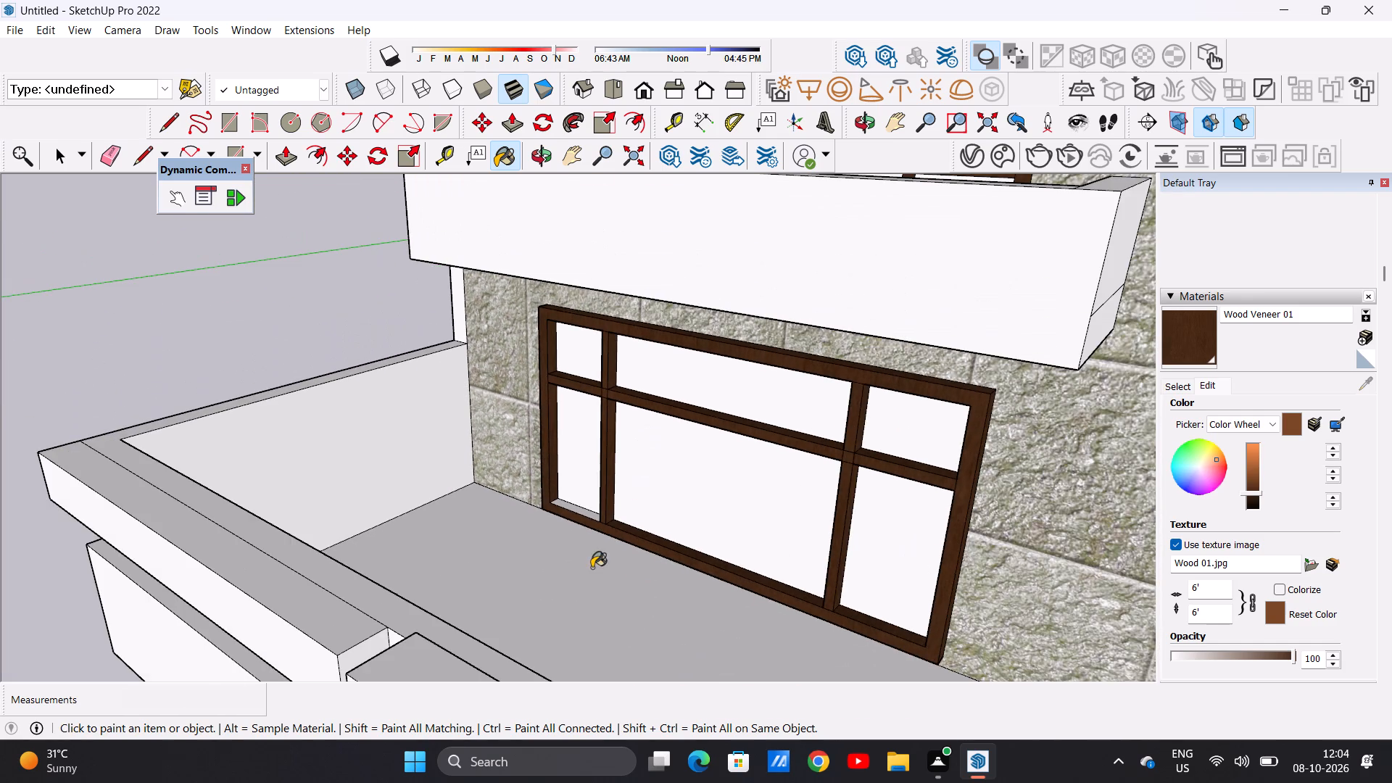
scroll(579, 513, "down", 1)
scroll(578, 508, "up", 15)
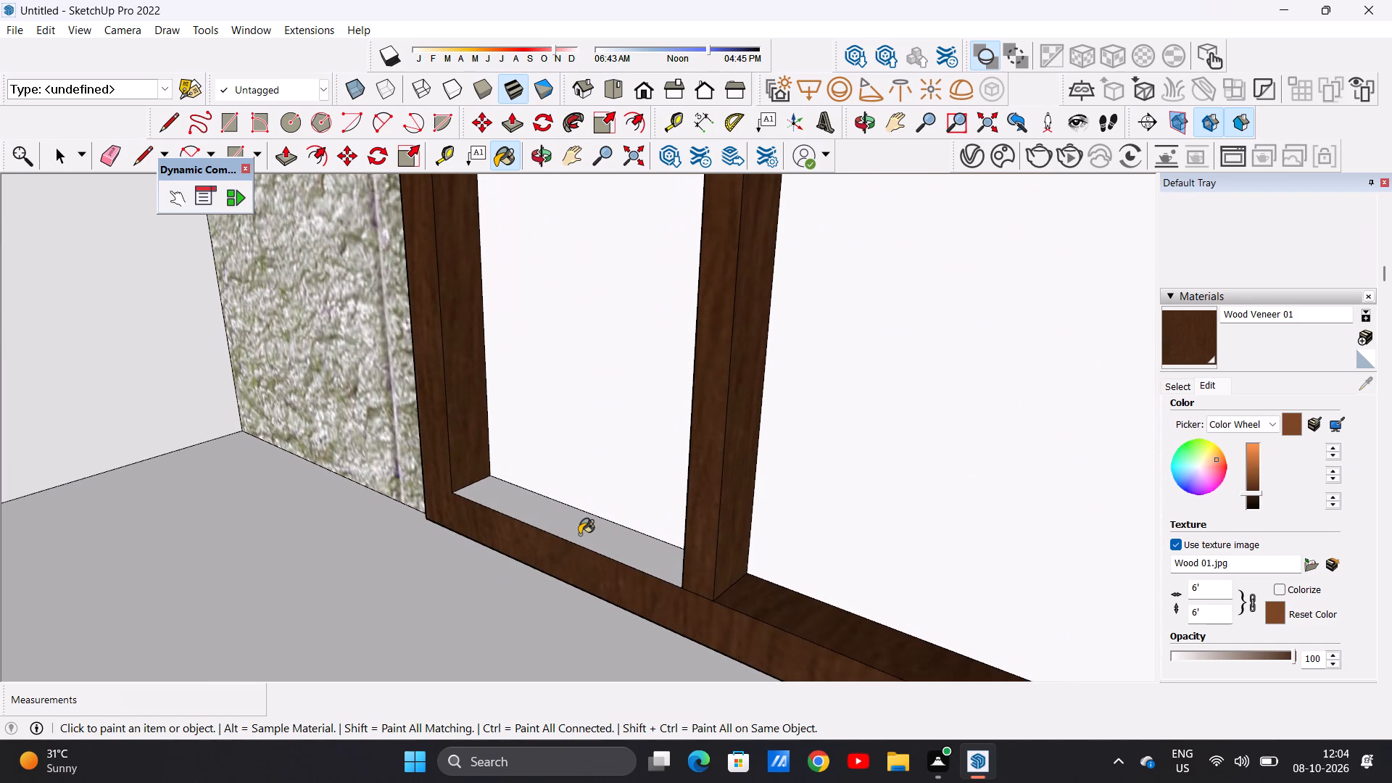
left_click(579, 523)
scroll(579, 550, "down", 7)
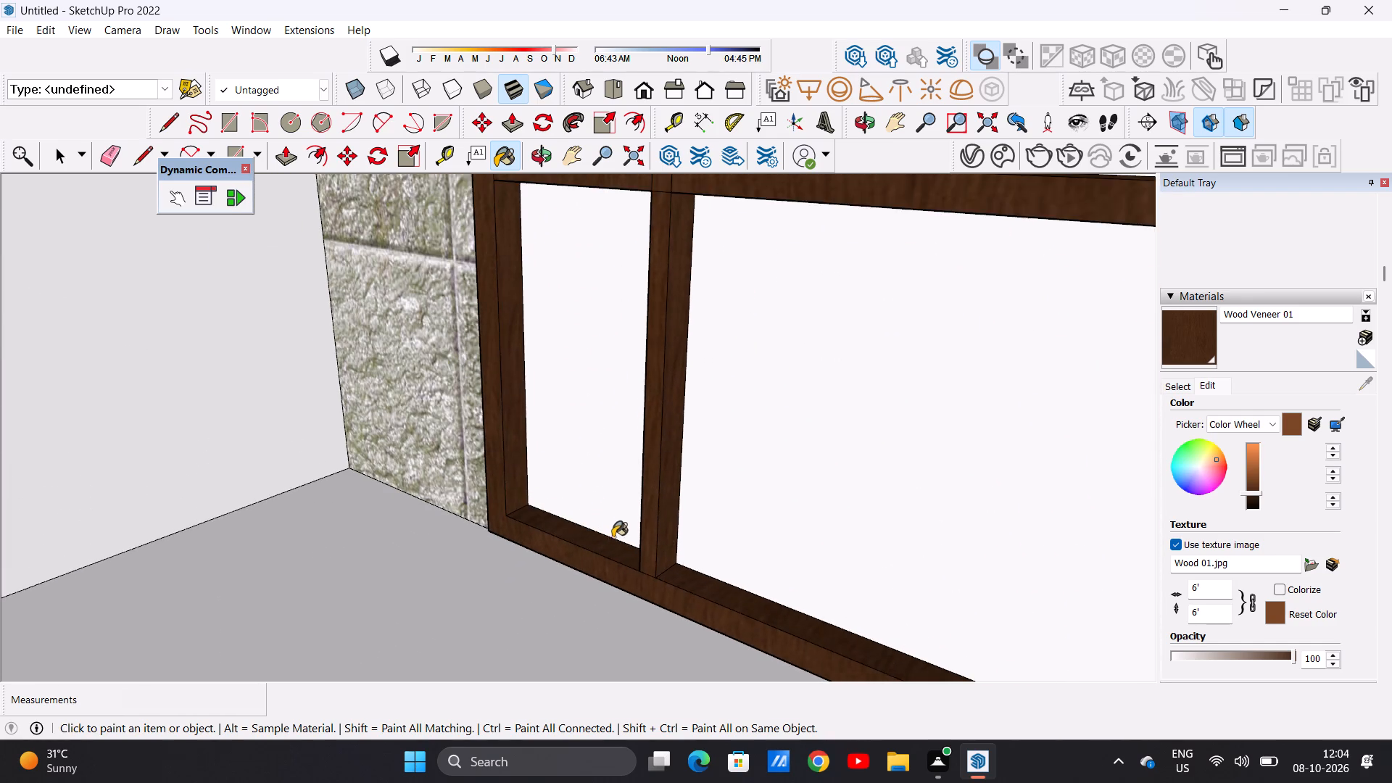
scroll(613, 537, "down", 15)
Examine the front facade's window frames on both storeys and the ground-floor openings under the terrace for unpainted parts.
middle_click_drag(734, 536, 724, 536)
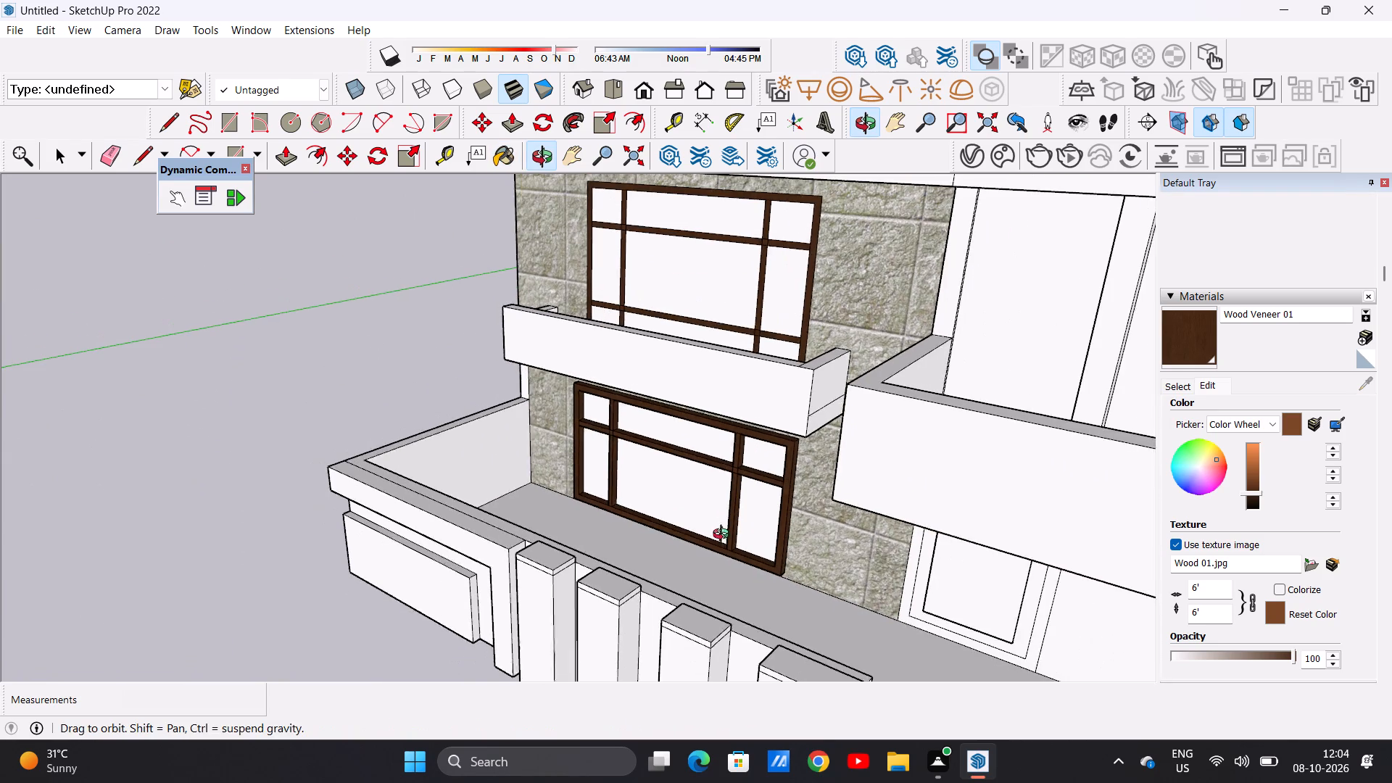
middle_click_drag(724, 536, 620, 516)
middle_click(620, 516)
middle_click(620, 516)
middle_click(620, 516)
middle_click_drag(620, 516, 631, 516)
scroll(652, 582, "down", 9)
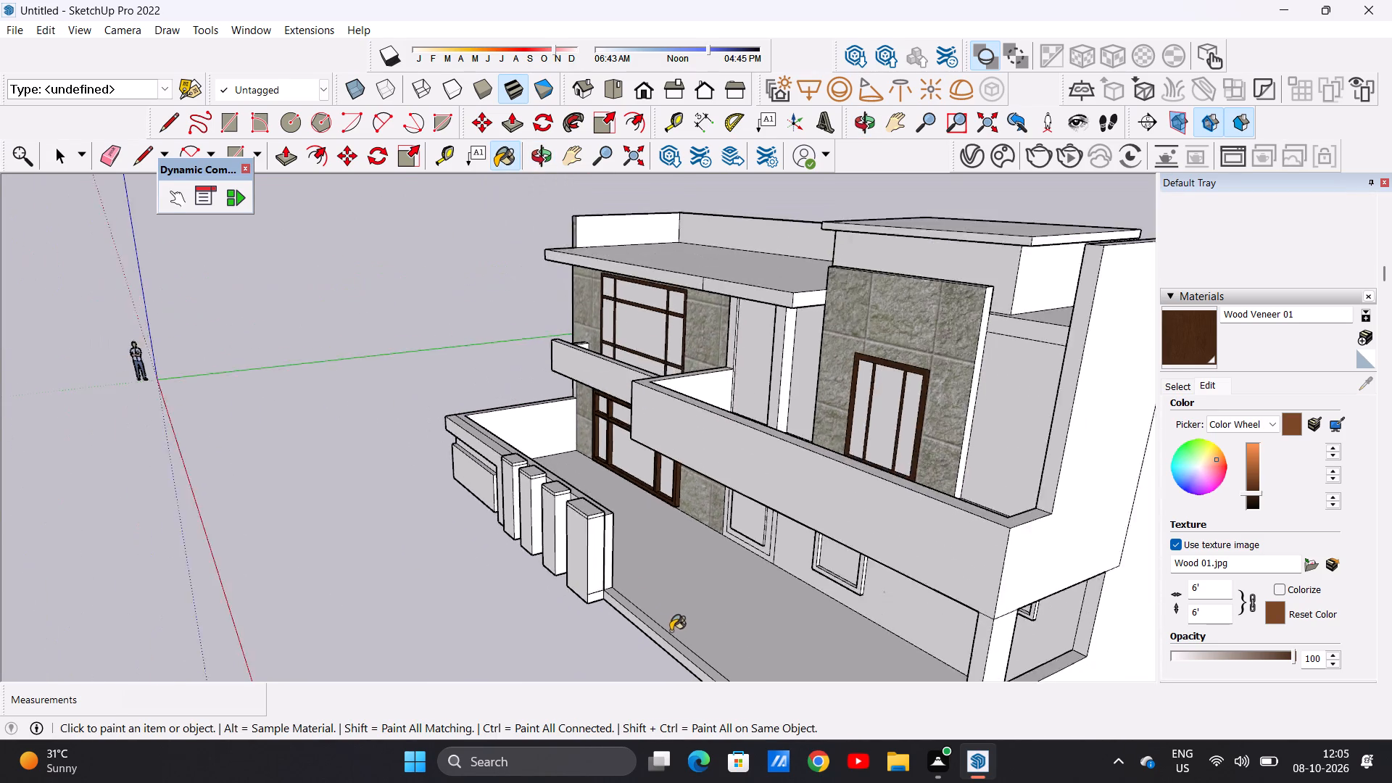
scroll(671, 631, "down", 7)
scroll(637, 467, "up", 3)
middle_click_drag(604, 444, 665, 438)
middle_click(668, 438)
middle_click_drag(680, 438, 698, 434)
middle_click_drag(702, 434, 811, 428)
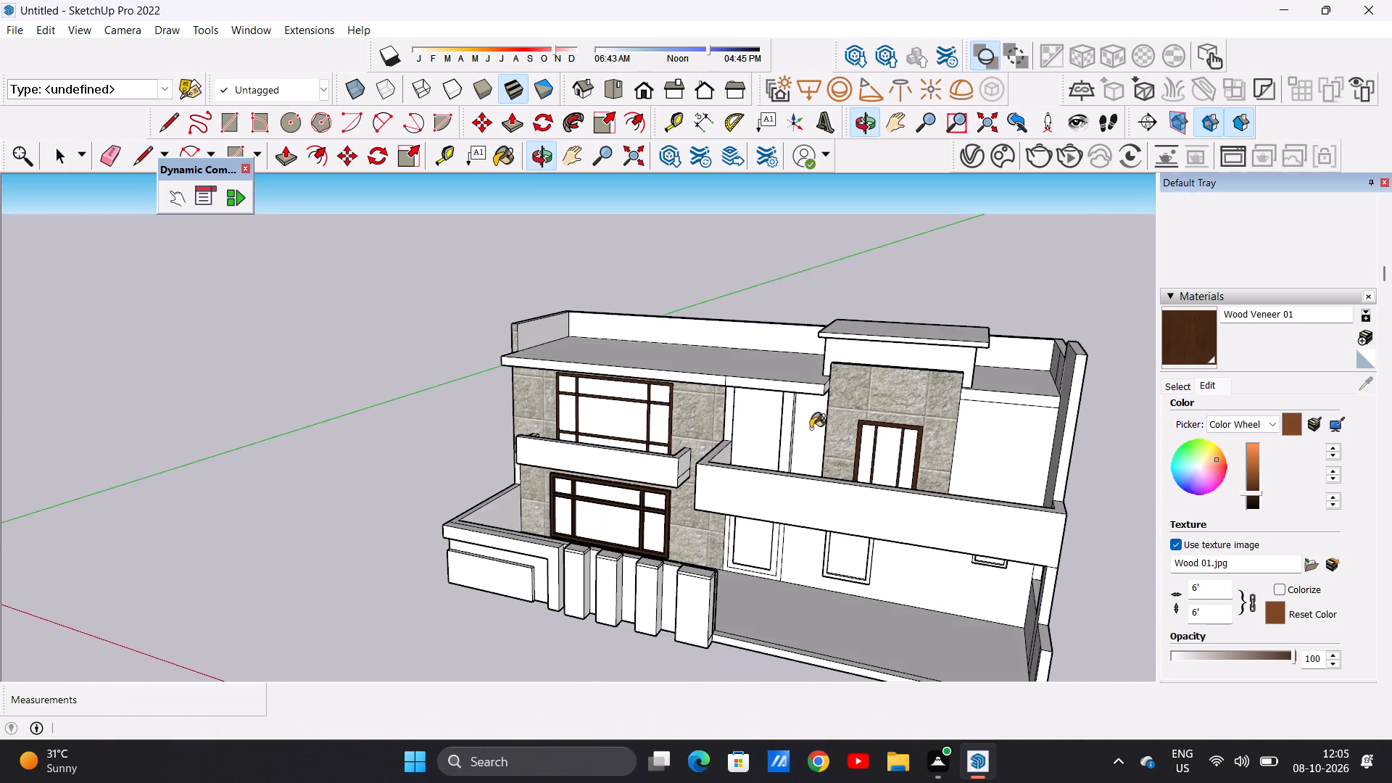
middle_click_drag(568, 389, 758, 332)
scroll(569, 420, "up", 6)
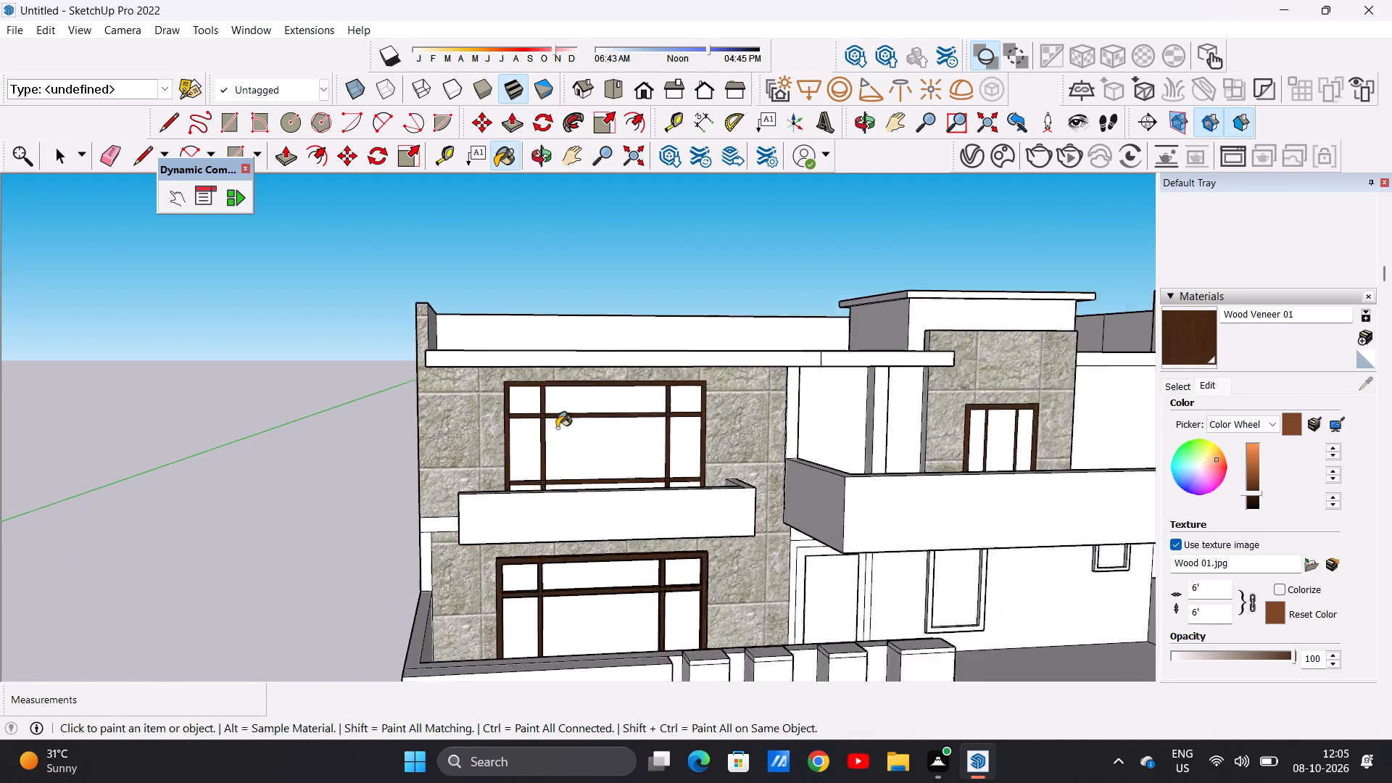
scroll(557, 428, "up", 4)
scroll(535, 447, "down", 1)
scroll(535, 447, "up", 5)
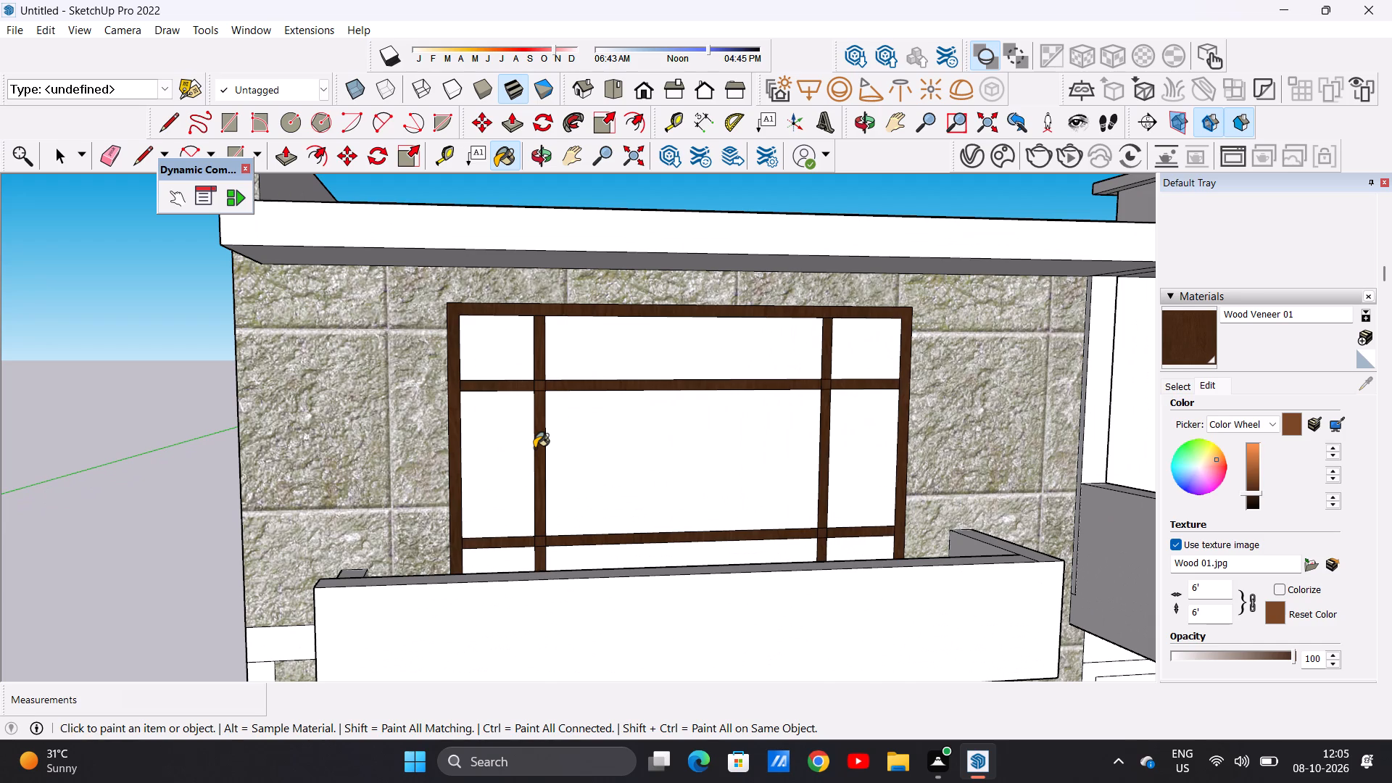
scroll(489, 505, "down", 4)
scroll(565, 504, "up", 1)
scroll(602, 504, "down", 9)
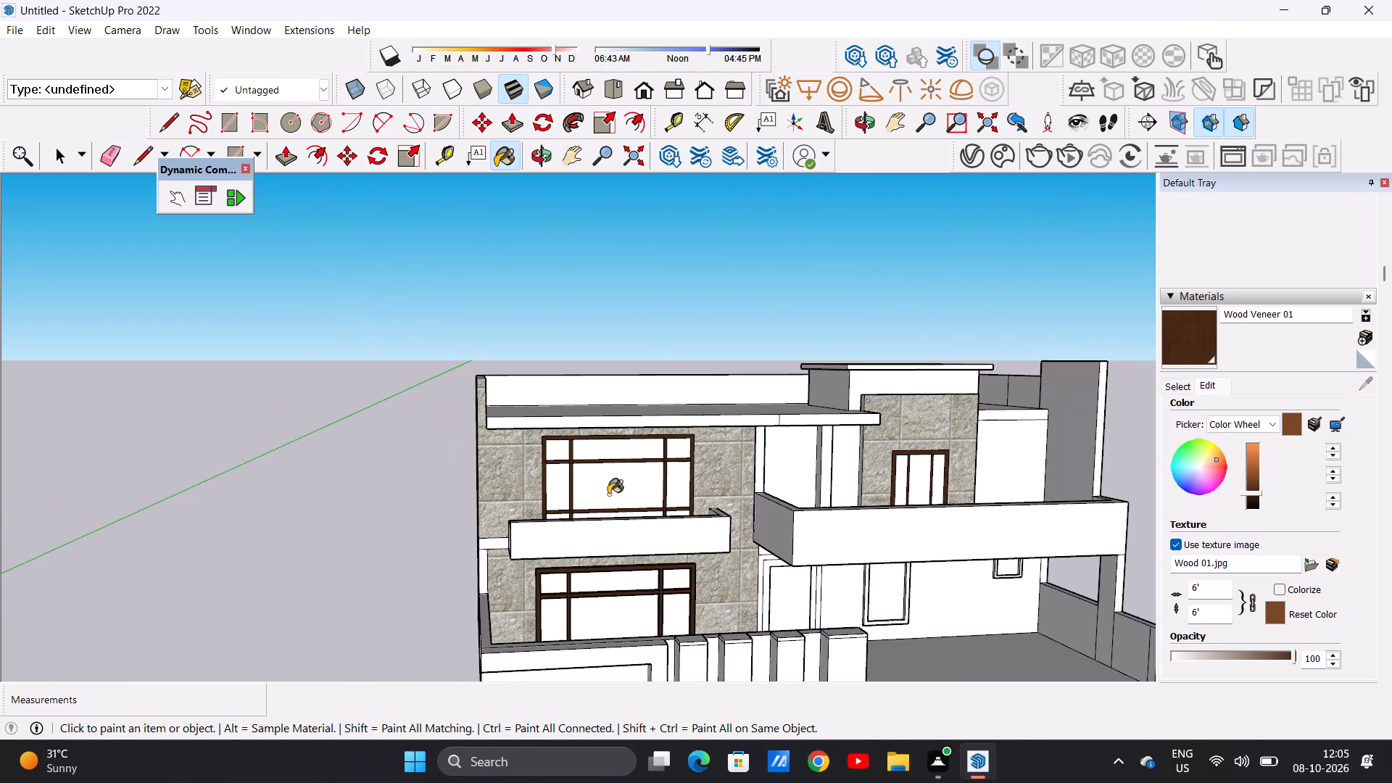
scroll(608, 494, "down", 5)
scroll(898, 597, "up", 6)
scroll(817, 590, "up", 5)
scroll(528, 518, "up", 4)
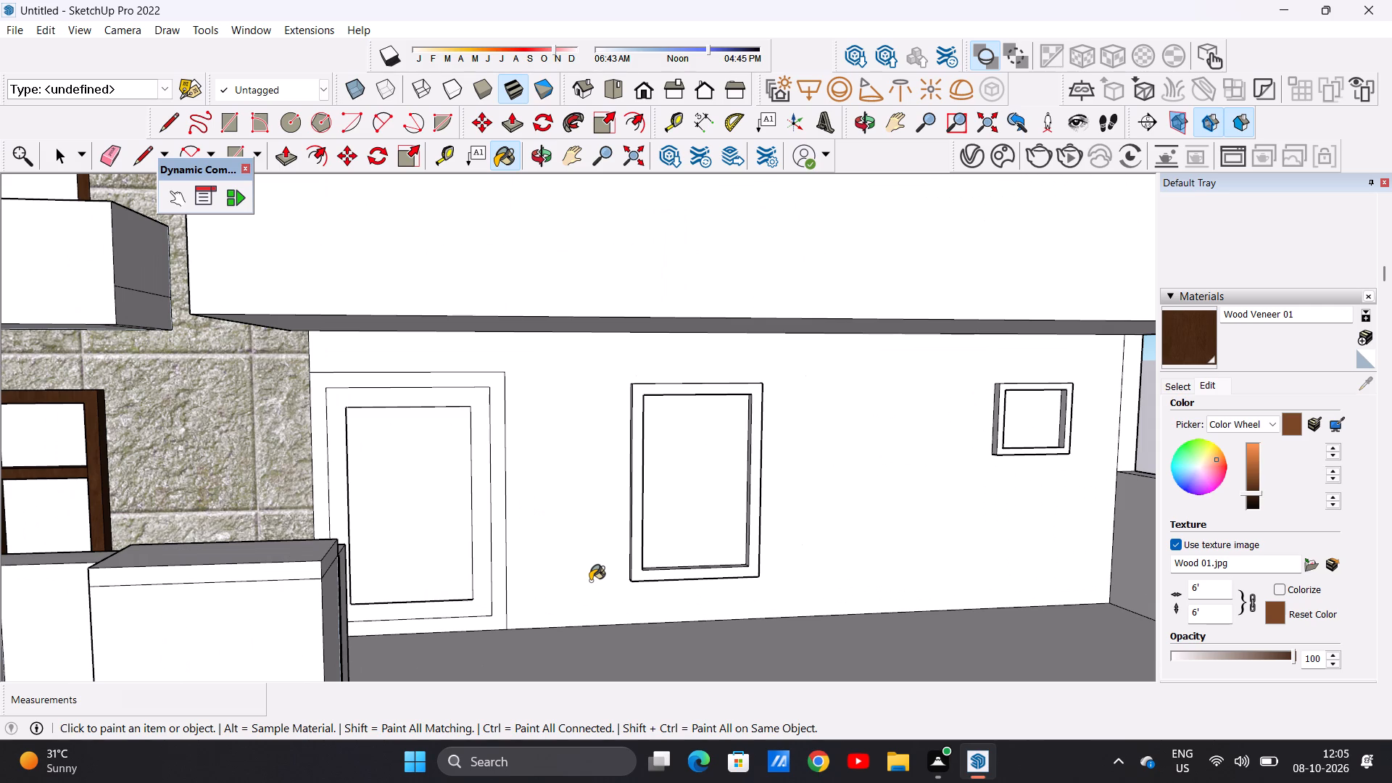
scroll(536, 553, "down", 6)
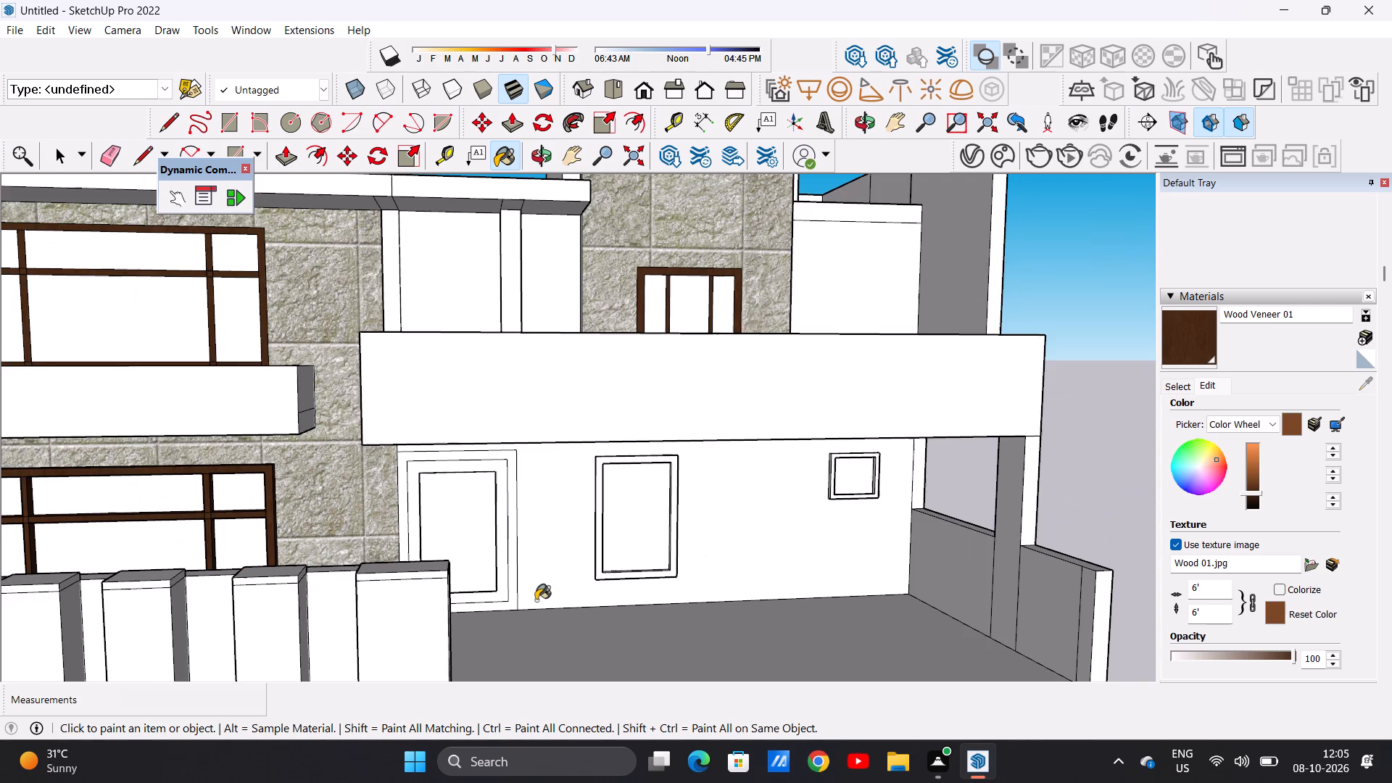
scroll(498, 530, "down", 4)
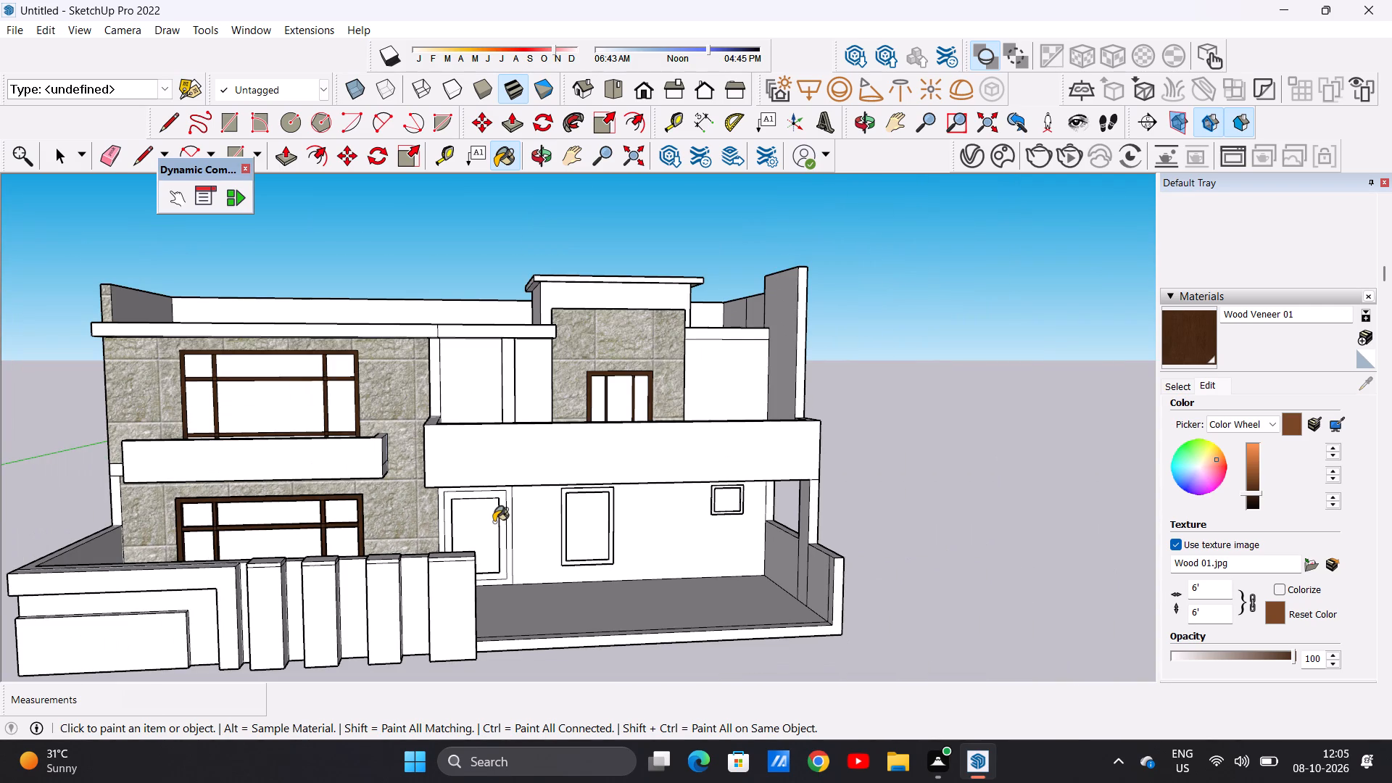
scroll(494, 521, "down", 1)
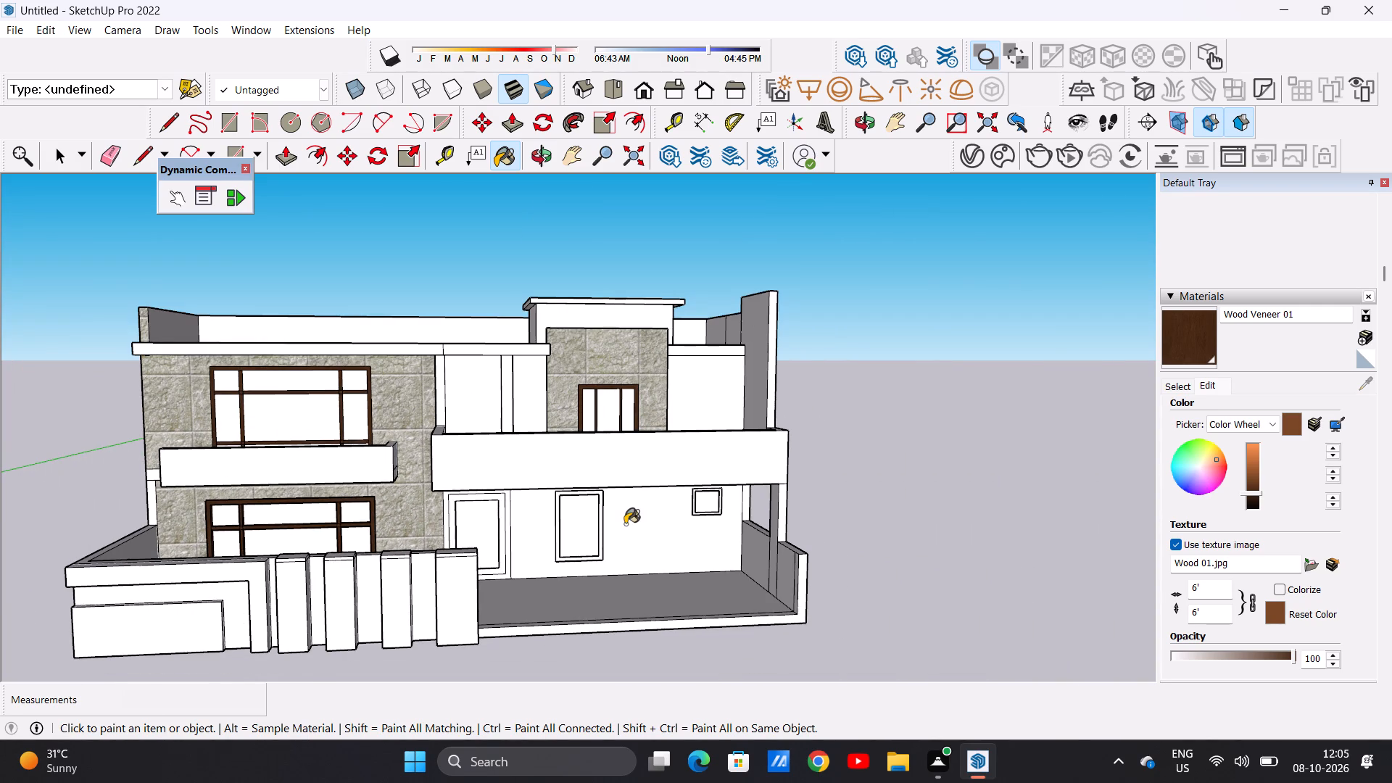
Paint the front faces of the tall and small square window frames under the terrace, plus the small frame's outer side, with Wood Veneer 01.
scroll(626, 523, "up", 4)
scroll(560, 507, "up", 10)
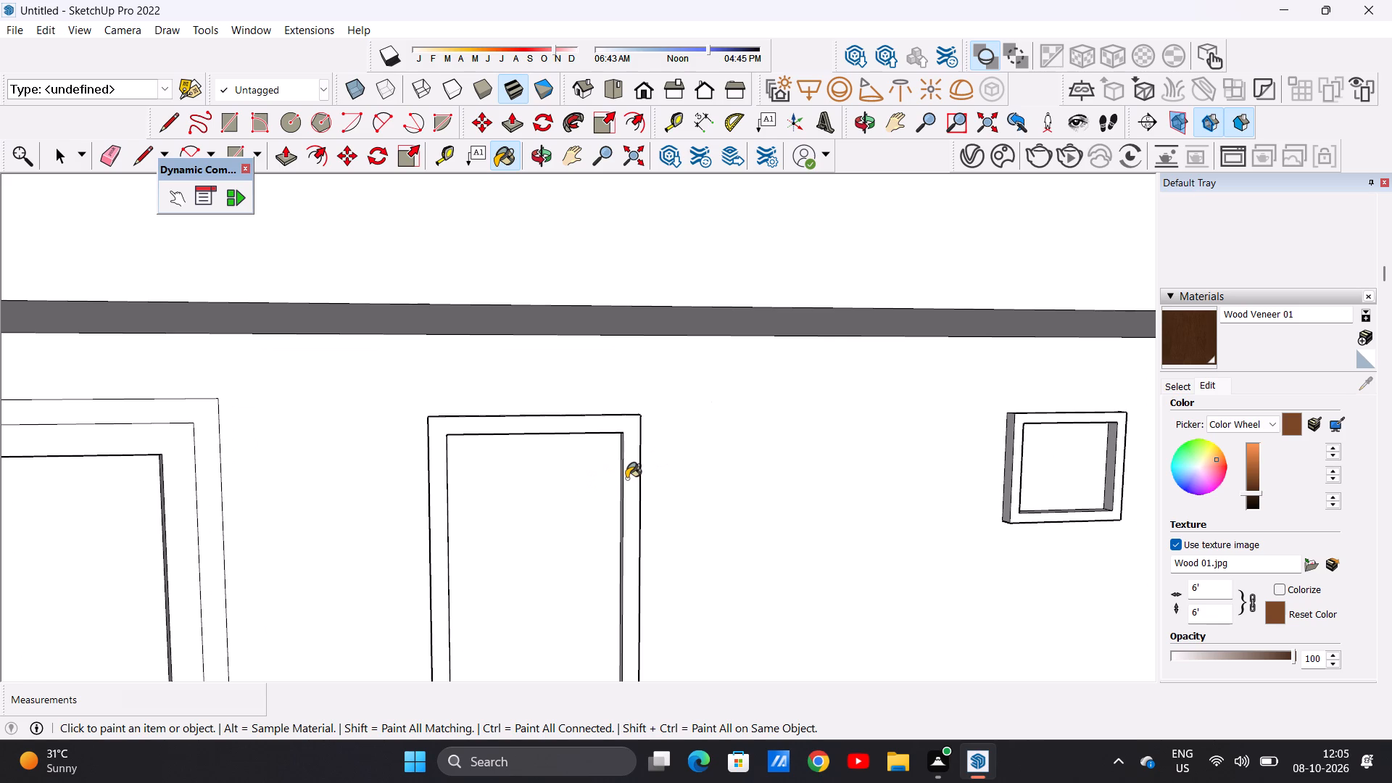
double_click(631, 470)
left_click(1018, 455)
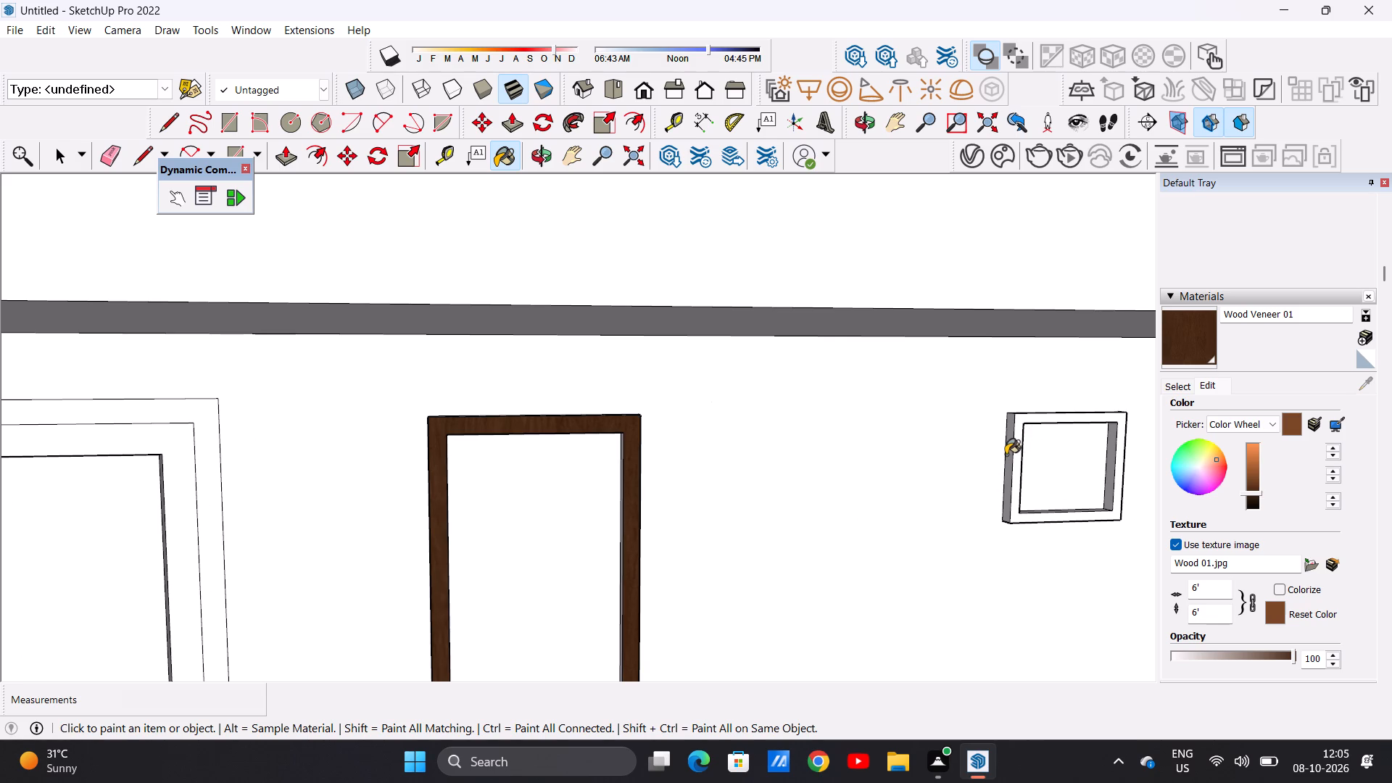
left_click(1010, 449)
scroll(971, 592, "down", 1)
scroll(971, 592, "up", 1)
scroll(969, 584, "down", 4)
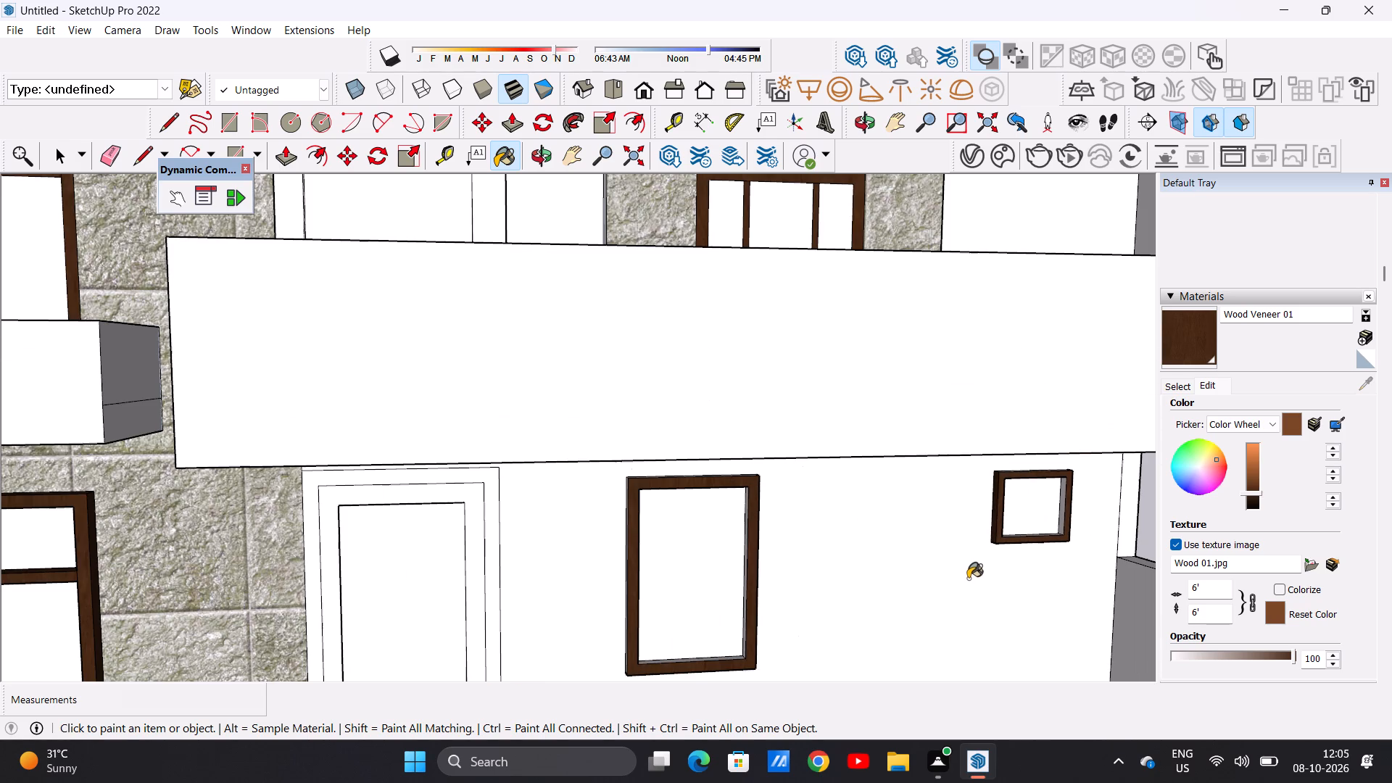
Paint the small square window frame's inner side face farthest from the door and its inner sill with Wood Veneer 01.
scroll(968, 579, "down", 1)
scroll(1062, 516, "up", 1)
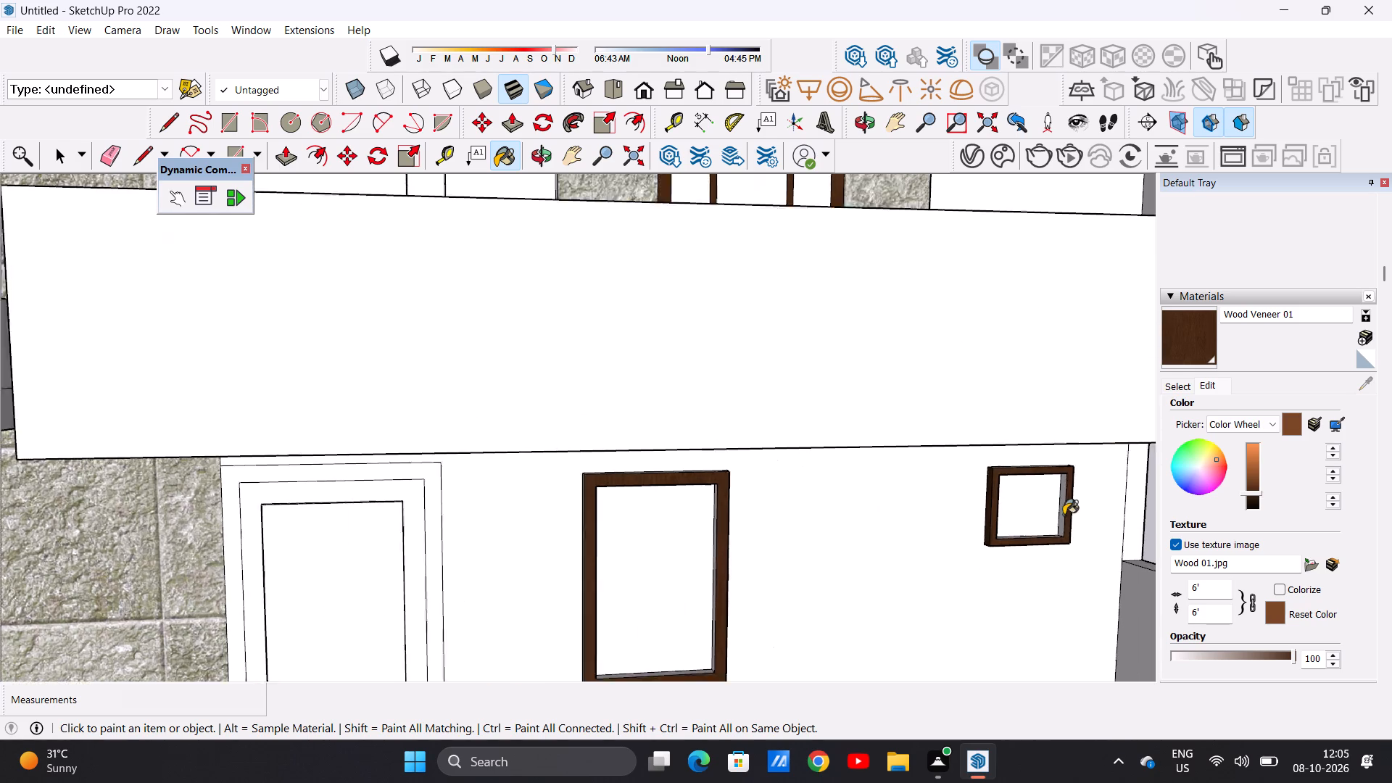
scroll(1064, 515, "up", 14)
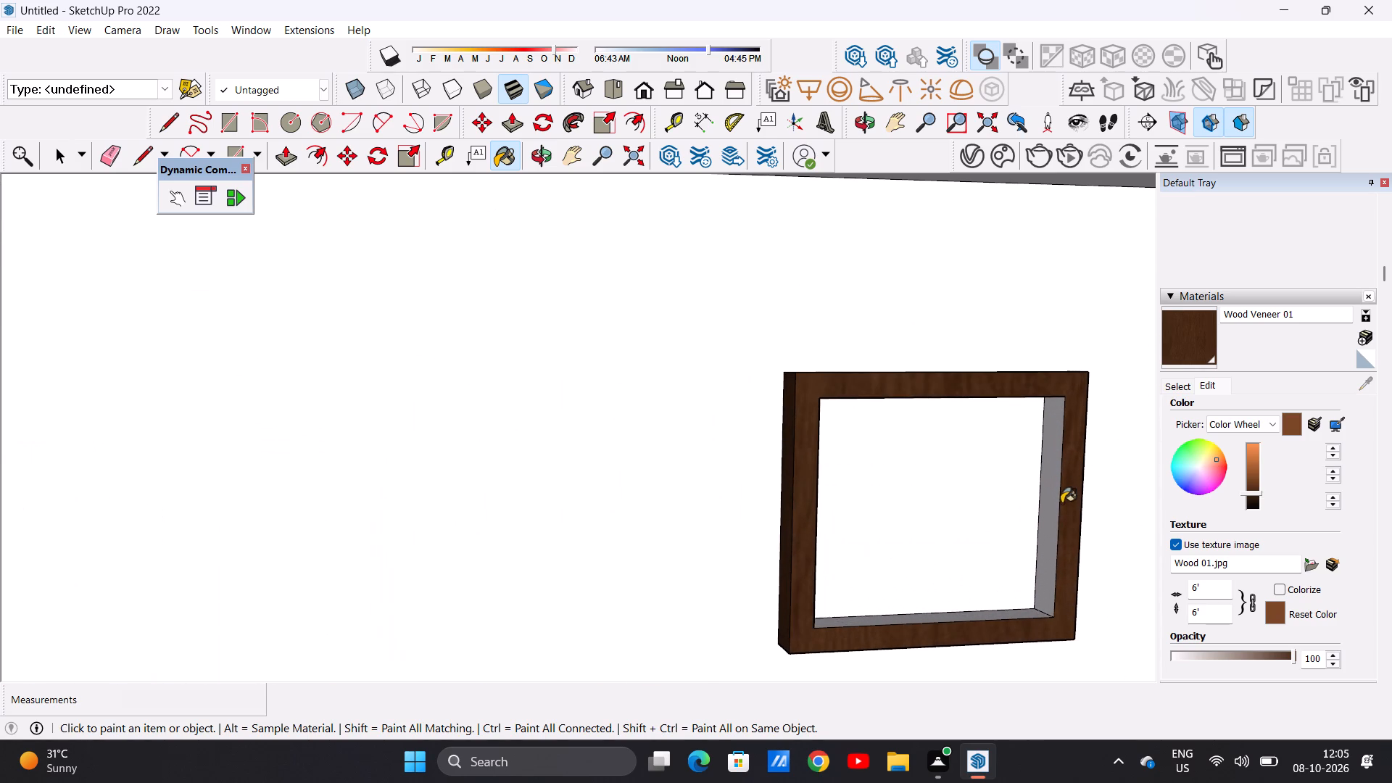
left_click(1052, 511)
middle_click_drag(1028, 621, 1023, 663)
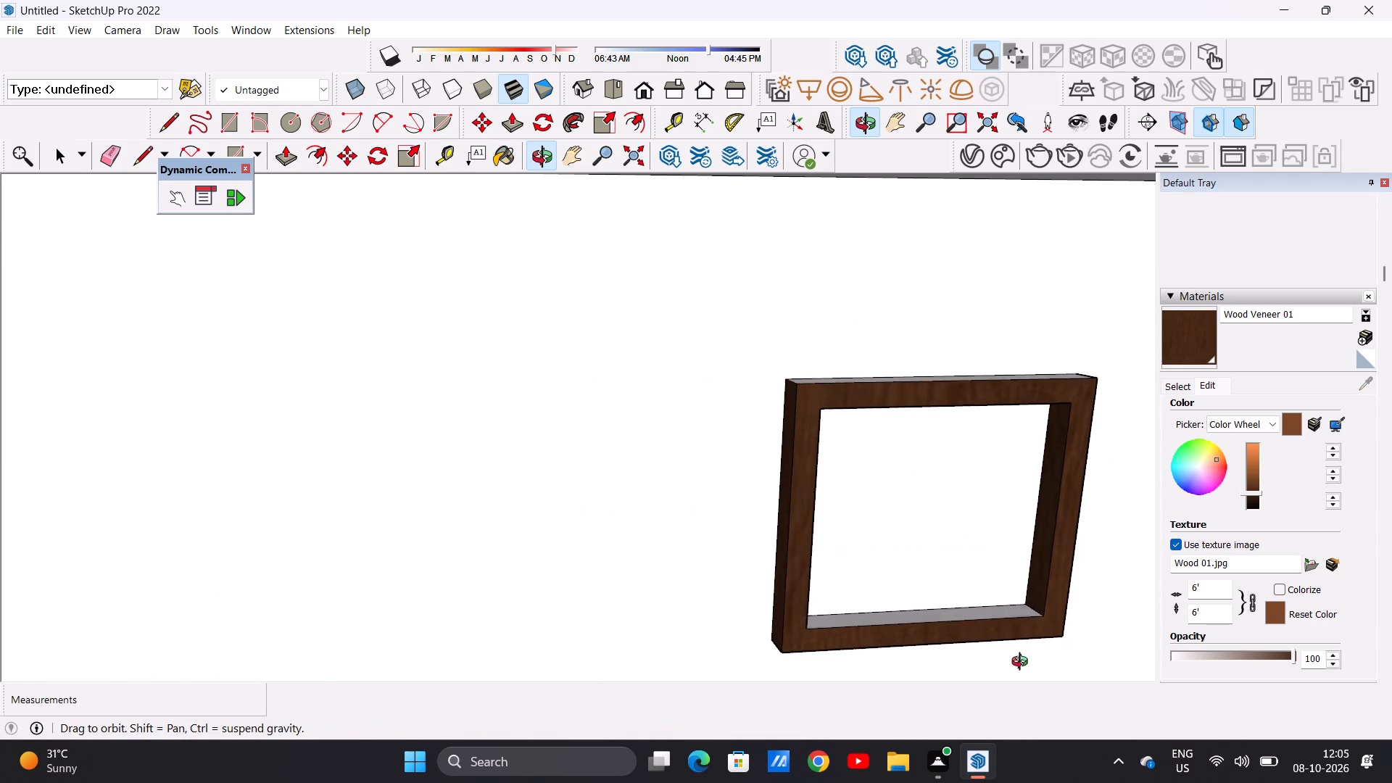
middle_click_drag(1023, 663, 1020, 674)
scroll(988, 622, "up", 8)
left_click(986, 608)
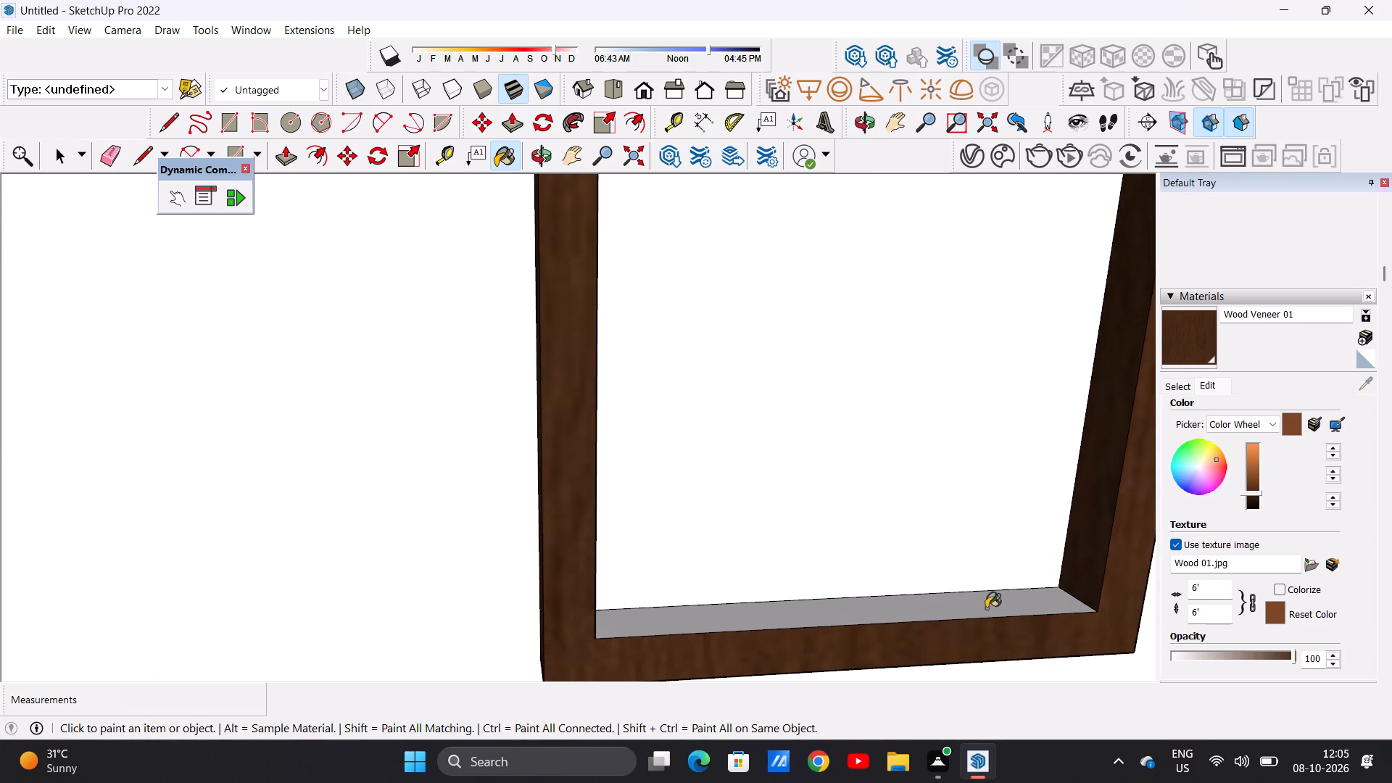
Paint the small square frame's door-side inner face, inner top face and outer side away from the door with Wood Veneer 01.
scroll(982, 673, "down", 7)
scroll(950, 597, "up", 1)
scroll(950, 597, "down", 2)
middle_click_drag(1004, 651, 781, 512)
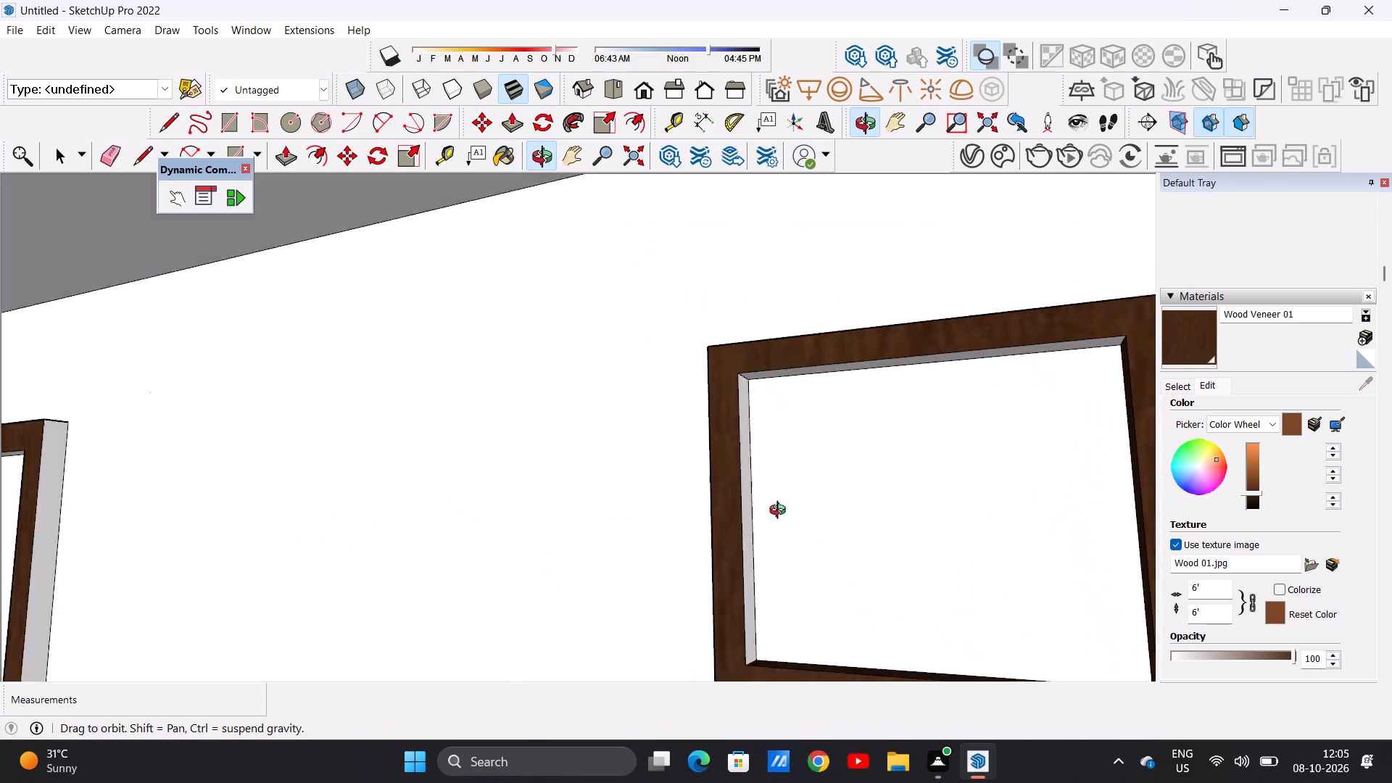
middle_click_drag(781, 512, 681, 518)
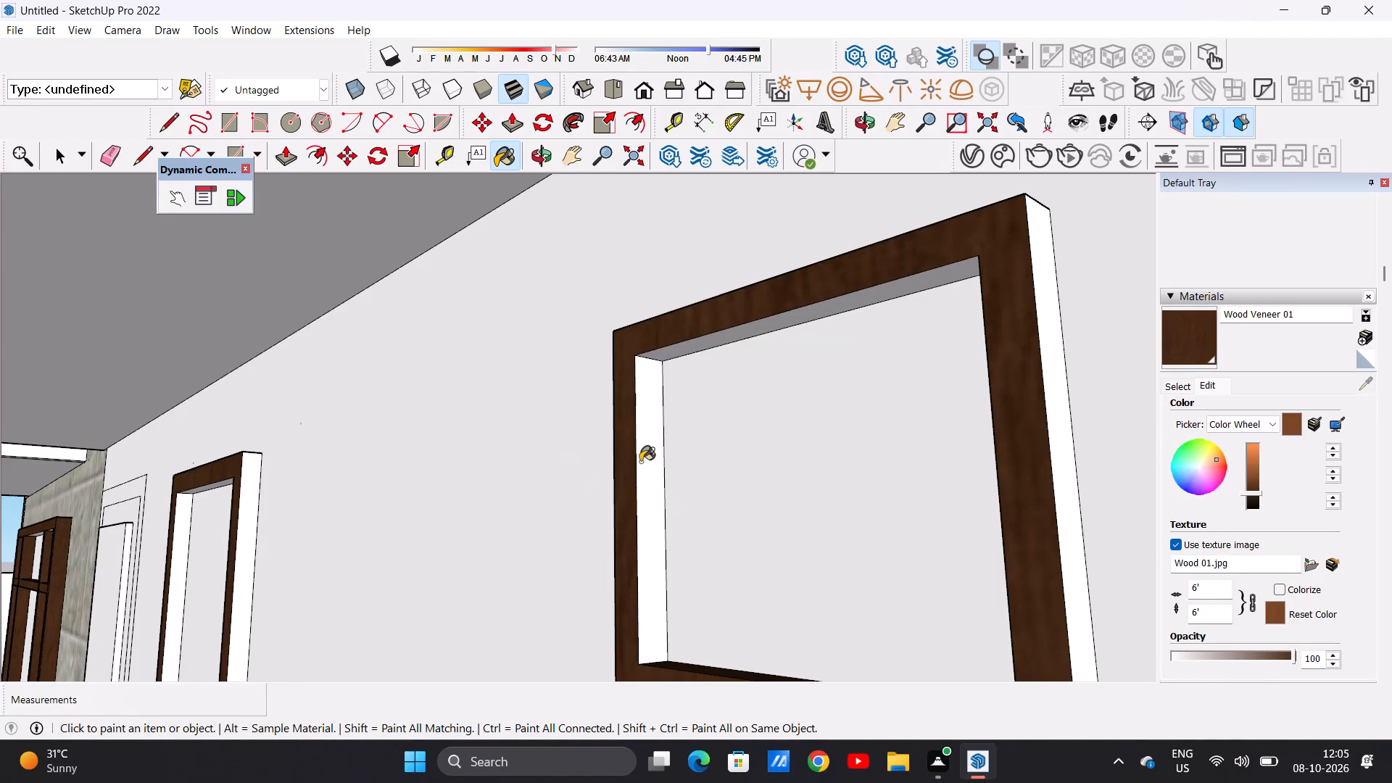
left_click(640, 463)
left_click(668, 349)
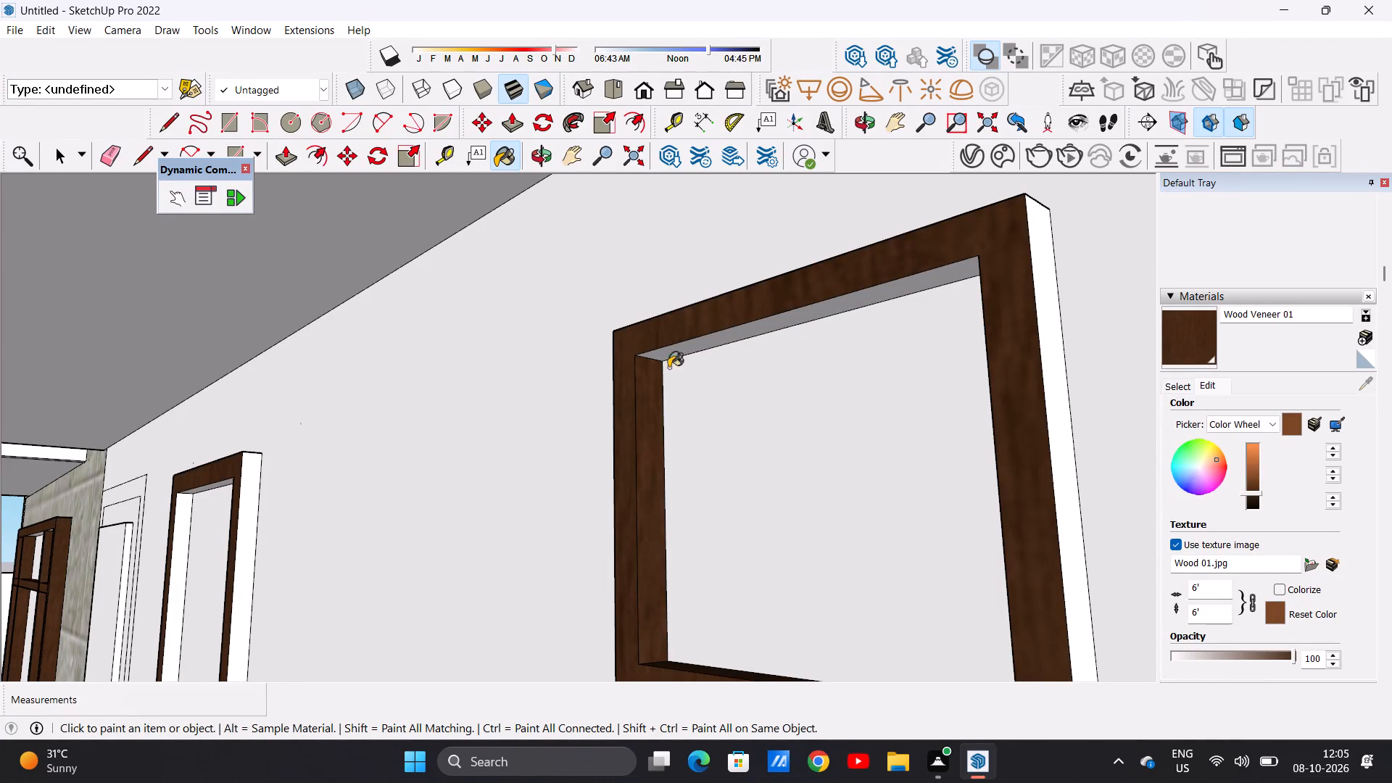
scroll(699, 515, "up", 1)
scroll(700, 516, "down", 1)
scroll(700, 518, "up", 1)
scroll(705, 520, "down", 9)
scroll(705, 523, "up", 1)
scroll(705, 523, "down", 1)
scroll(705, 523, "up", 1)
scroll(705, 523, "down", 3)
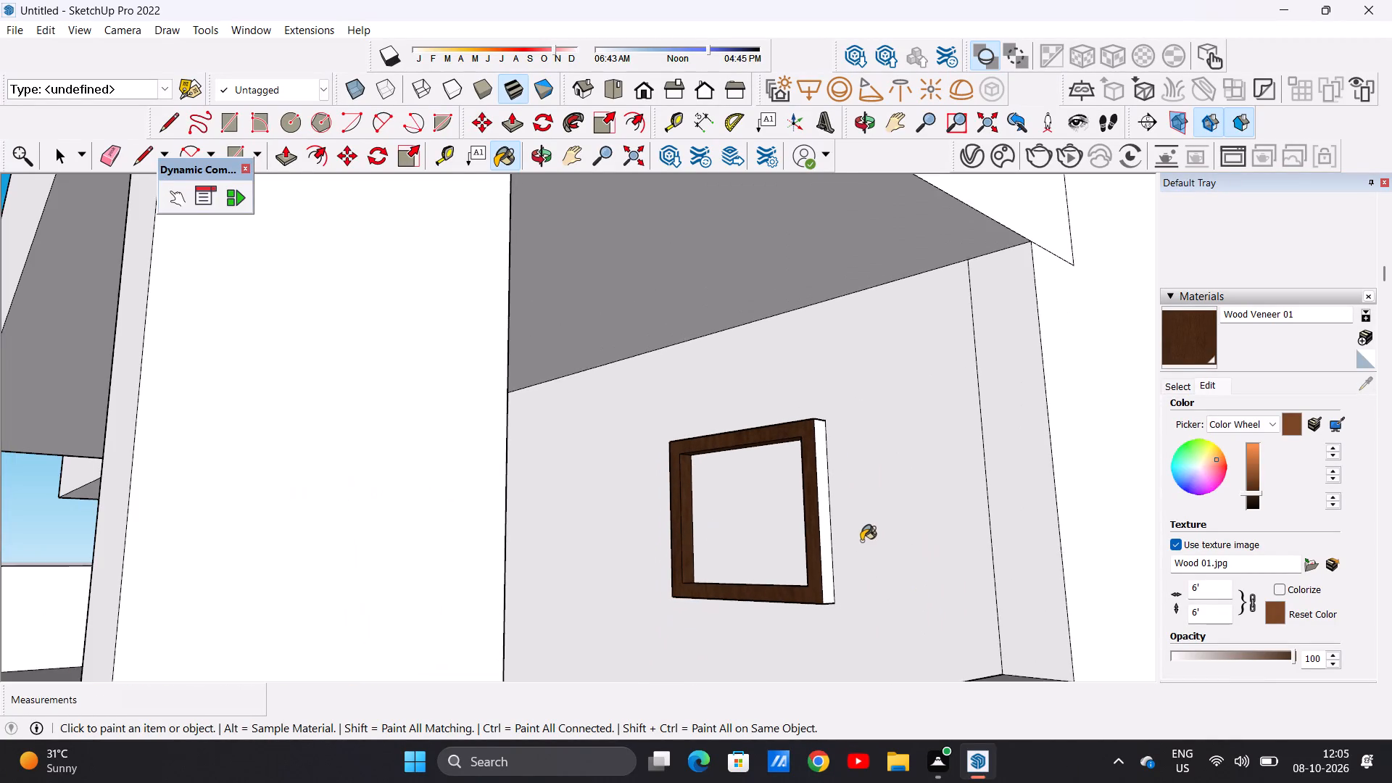
scroll(844, 509, "up", 8)
left_click(813, 486)
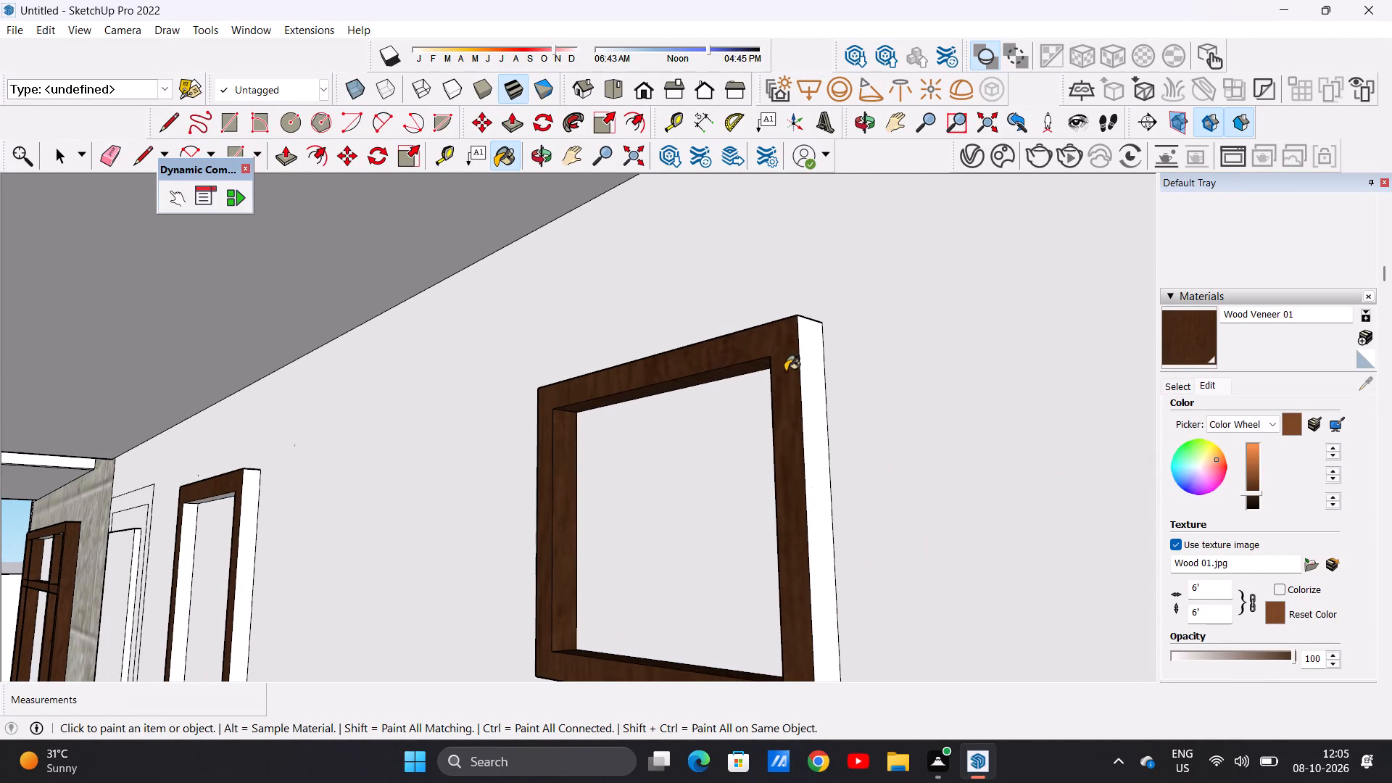
Paint the top face of the small square window frame under the terrace with Wood Veneer 01.
middle_click_drag(785, 371, 779, 571)
middle_click(778, 573)
scroll(779, 571, "down", 4)
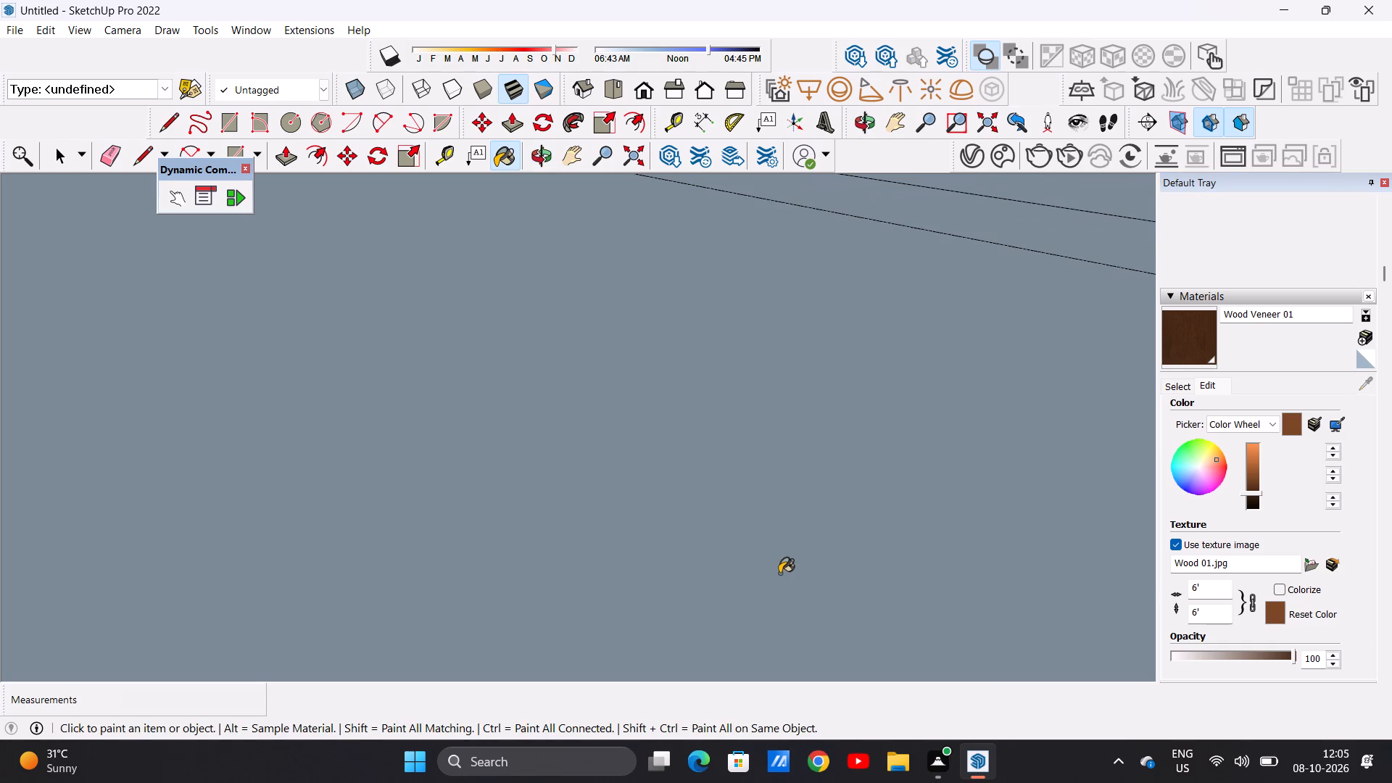
left_click(645, 91)
scroll(779, 484, "down", 1)
scroll(775, 493, "up", 1)
scroll(774, 495, "down", 1)
scroll(773, 497, "up", 1)
scroll(773, 497, "down", 2)
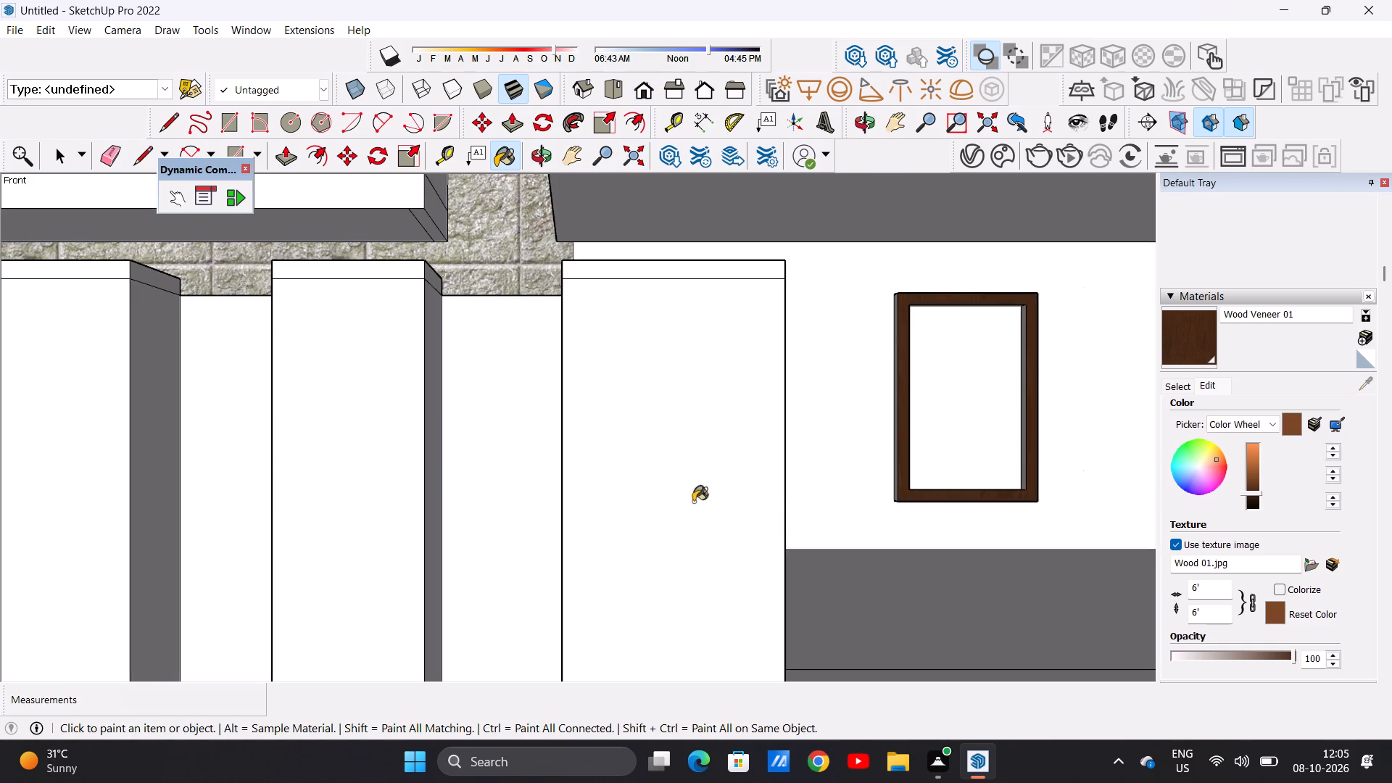
scroll(693, 502, "down", 10)
scroll(639, 558, "up", 1)
scroll(639, 558, "down", 1)
scroll(639, 558, "up", 1)
scroll(639, 558, "down", 4)
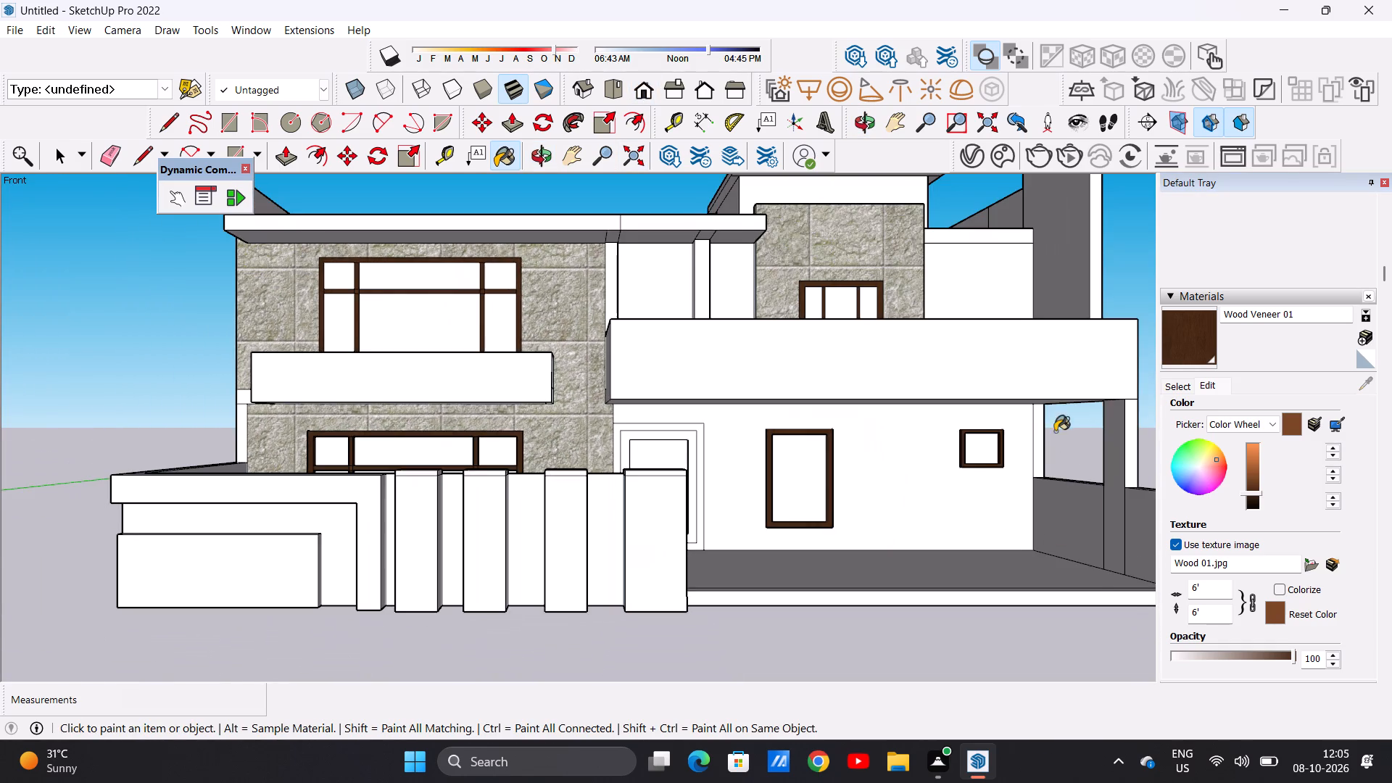
scroll(1053, 418, "up", 5)
scroll(1022, 418, "down", 1)
scroll(1022, 418, "up", 10)
middle_click_drag(977, 413, 977, 412)
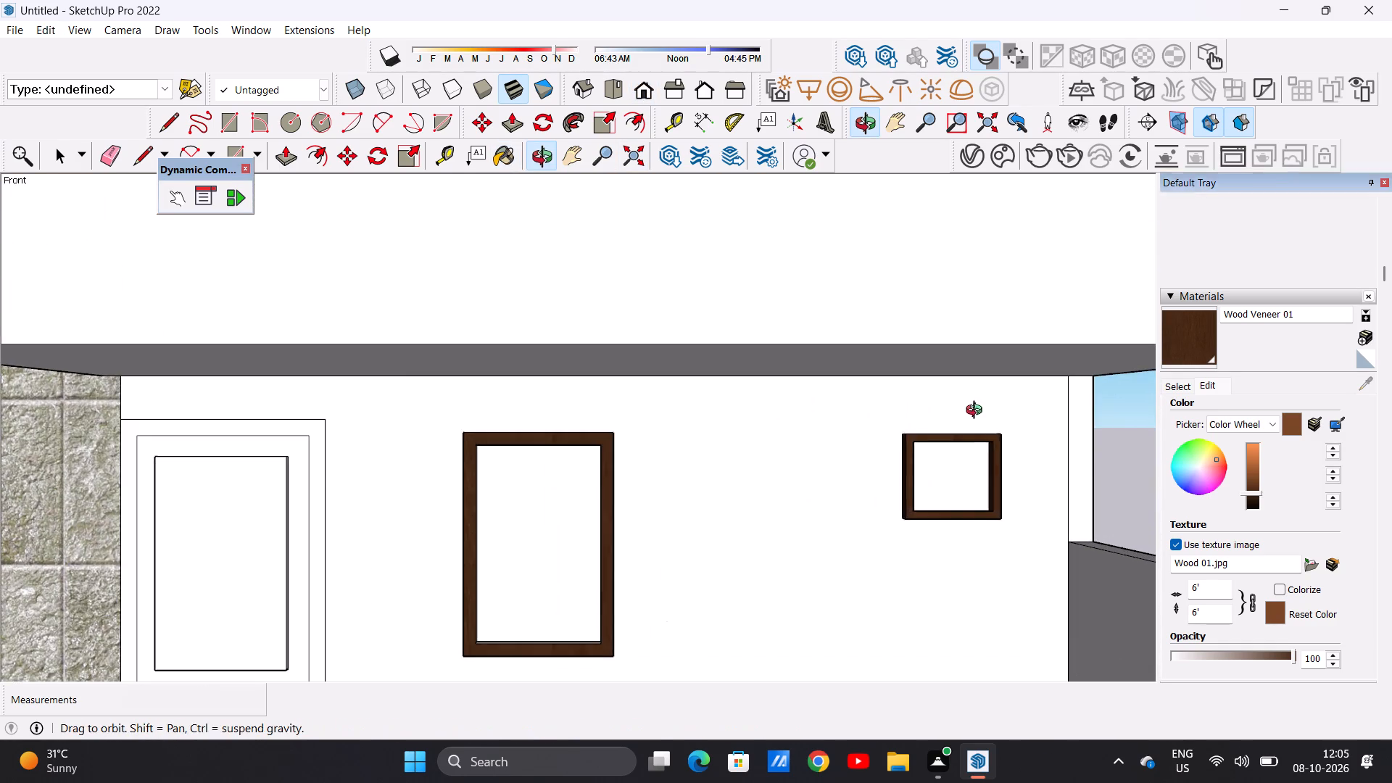
middle_click_drag(977, 412, 931, 472)
middle_click_drag(931, 472, 878, 413)
scroll(1011, 435, "up", 6)
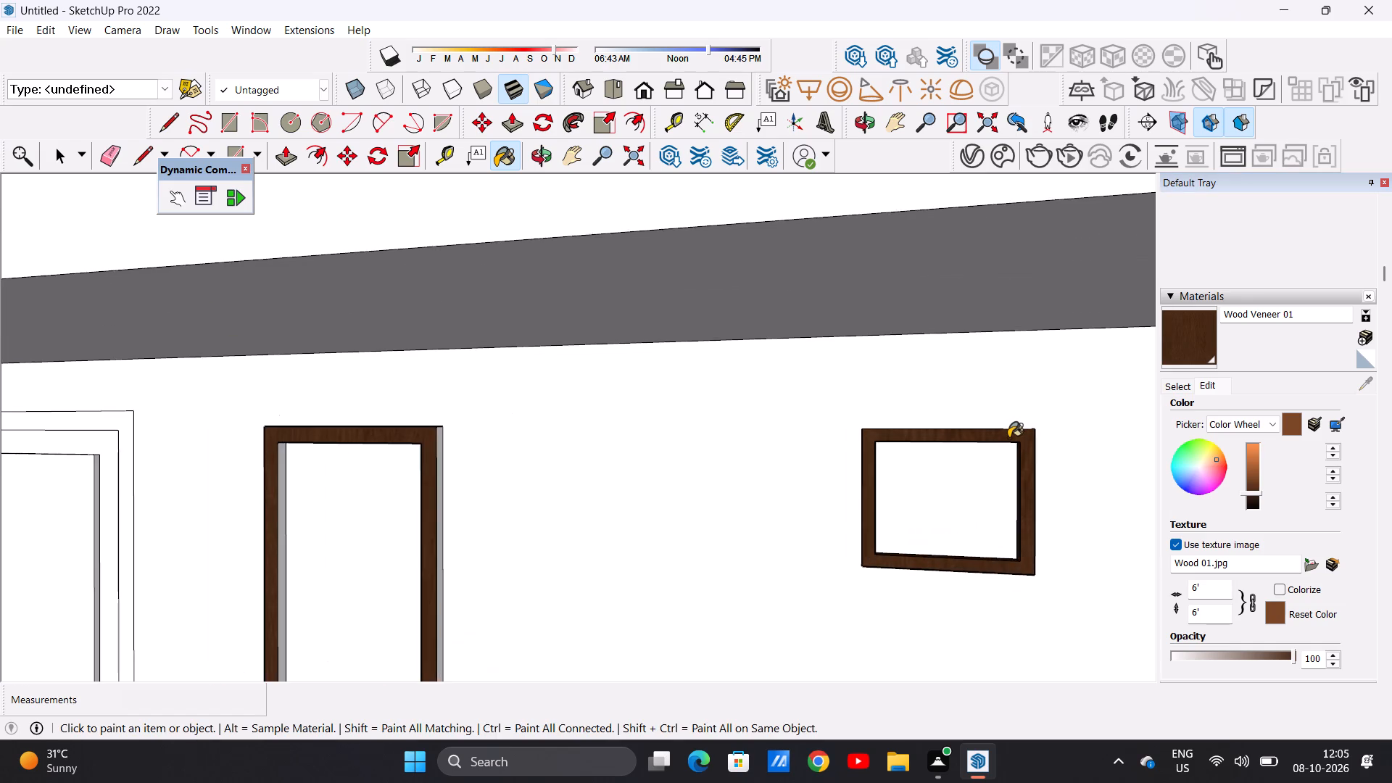
scroll(1008, 438, "up", 12)
middle_click_drag(989, 402, 981, 477)
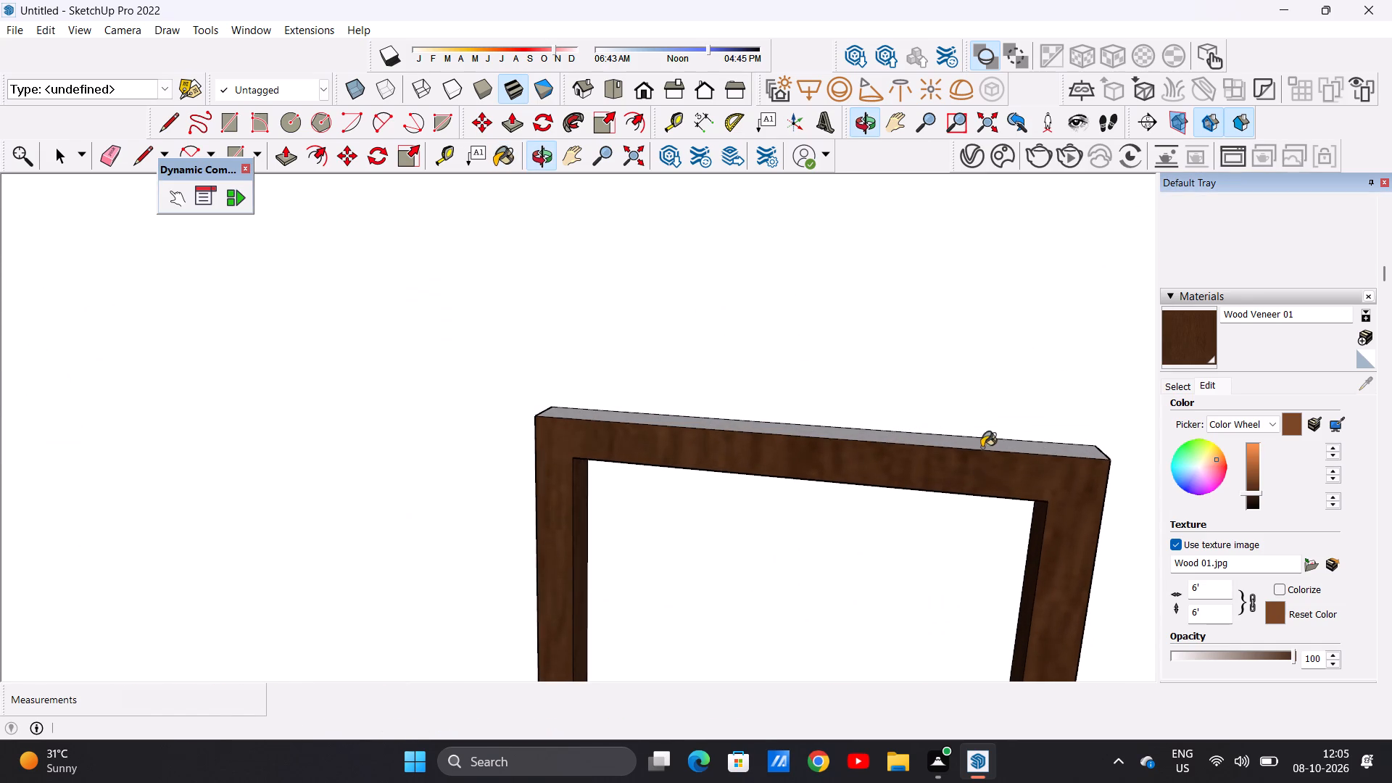
scroll(982, 446, "up", 3)
left_click(982, 444)
scroll(876, 515, "down", 1)
scroll(876, 517, "up", 1)
scroll(876, 517, "down", 7)
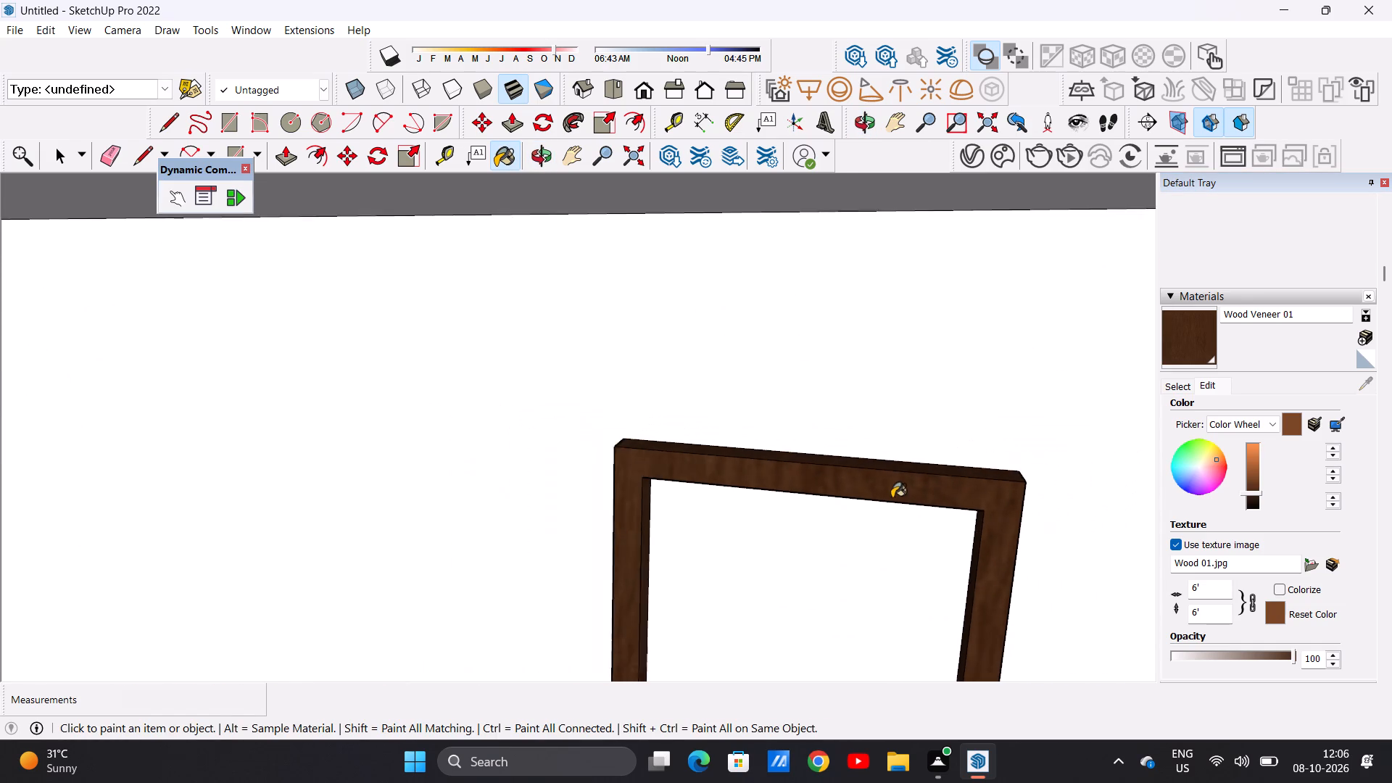
scroll(892, 498, "down", 7)
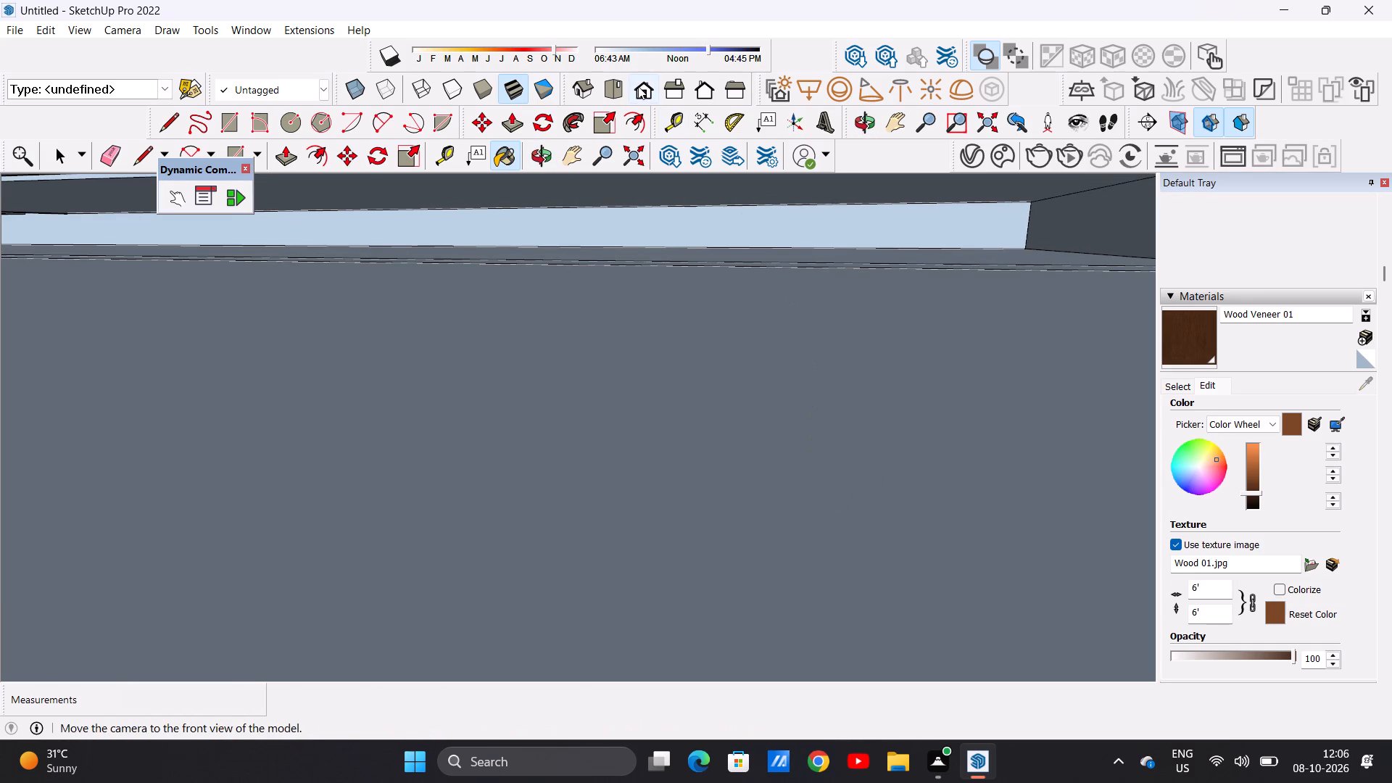
Paint the tall window frame's door-side outer face, the inner face of its opposite bar and its inner sill with Wood Veneer 01.
left_click(638, 86)
scroll(787, 517, "down", 11)
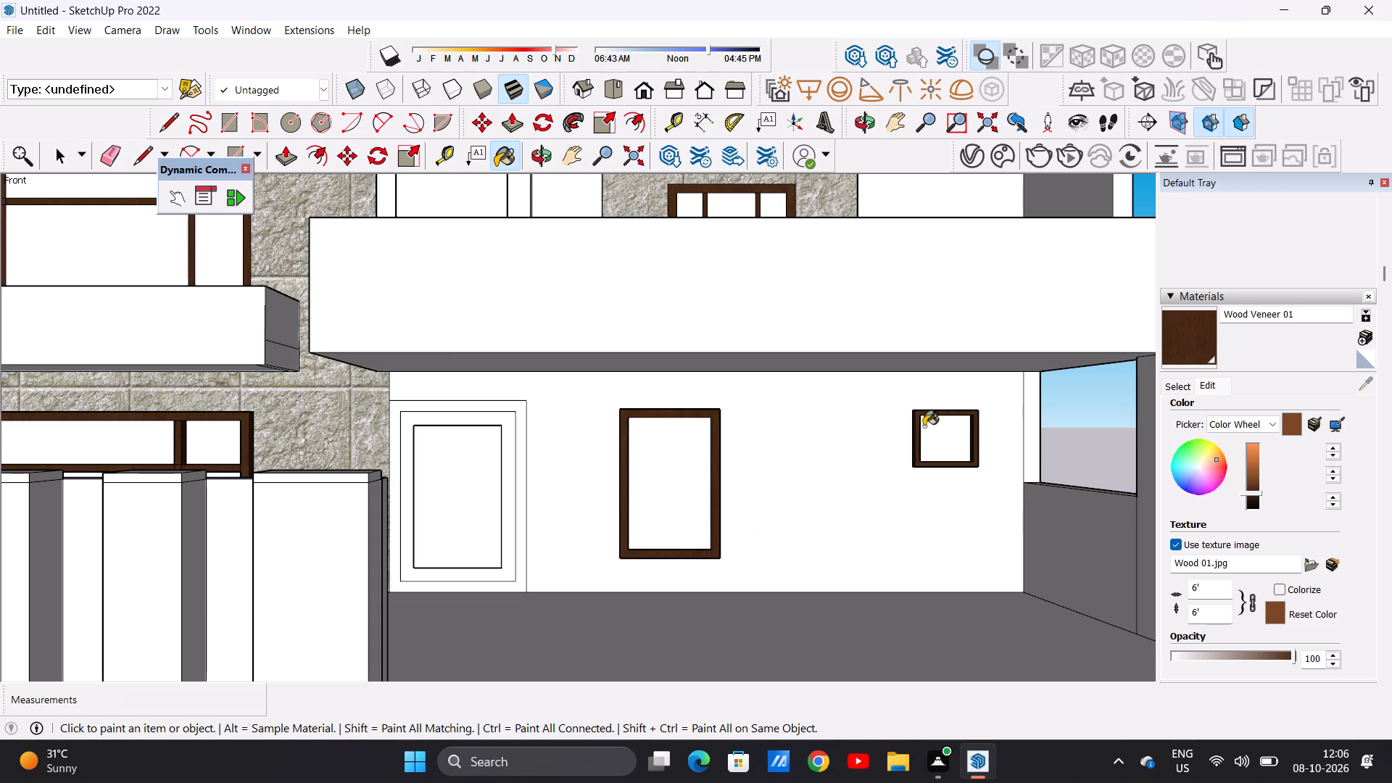
middle_click(927, 425)
middle_click_drag(927, 425, 1094, 461)
middle_click_drag(505, 429, 641, 455)
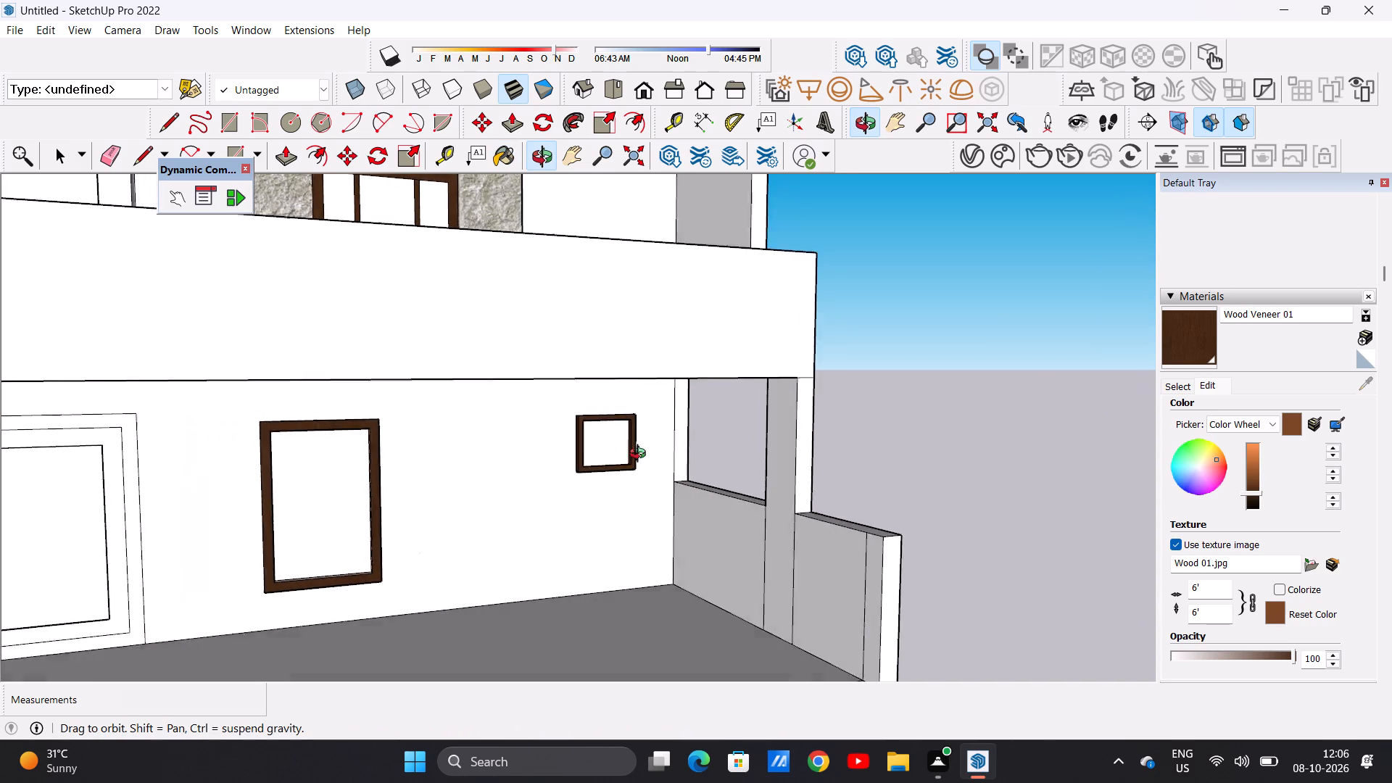
middle_click_drag(641, 455, 699, 465)
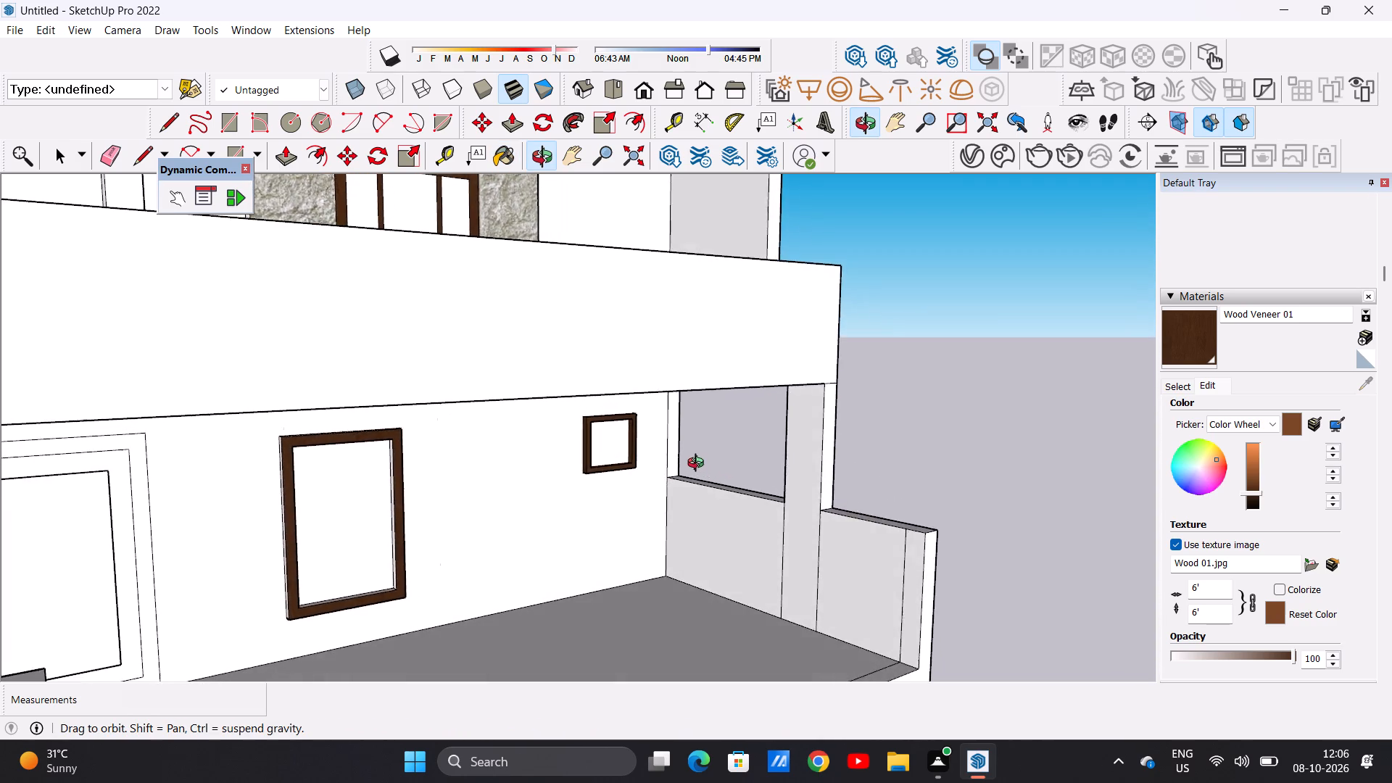
middle_click_drag(699, 465, 822, 448)
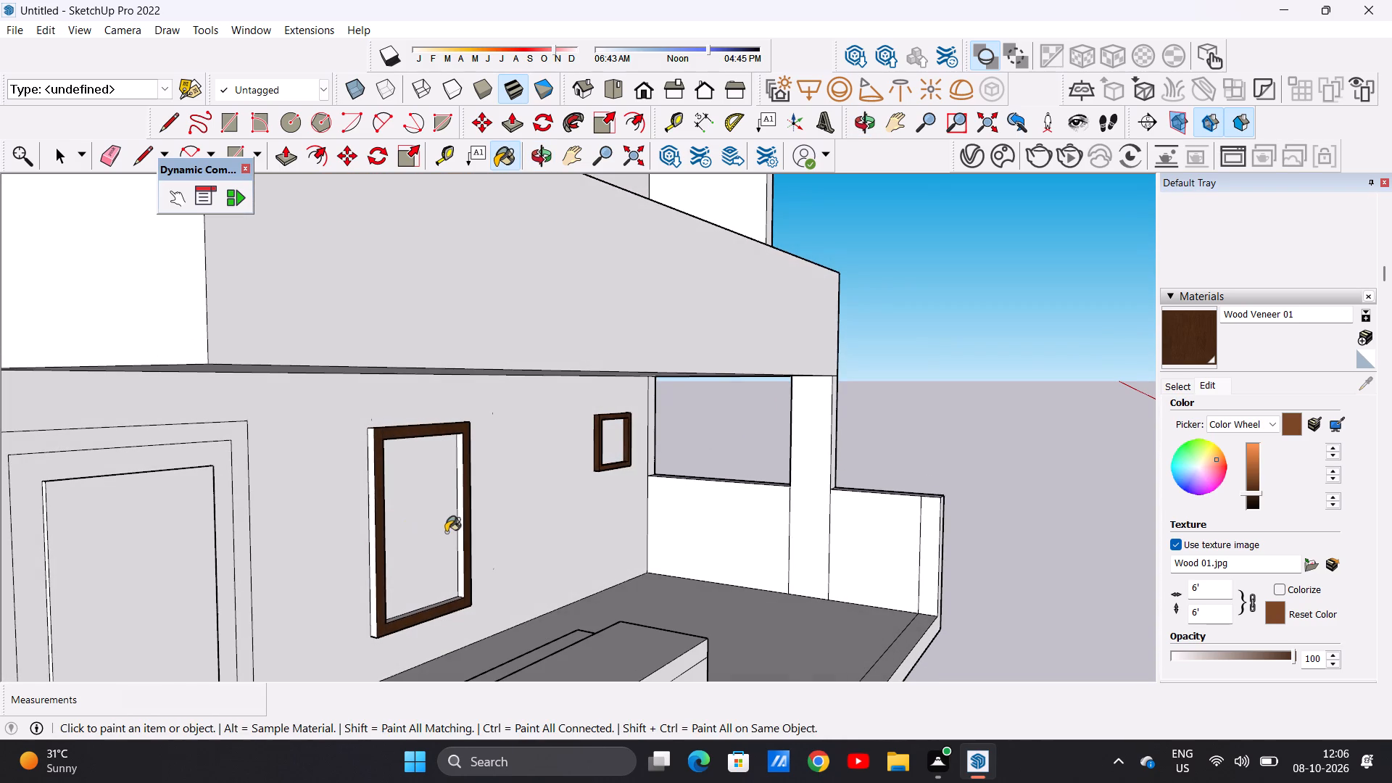
scroll(435, 526, "up", 5)
double_click(323, 509)
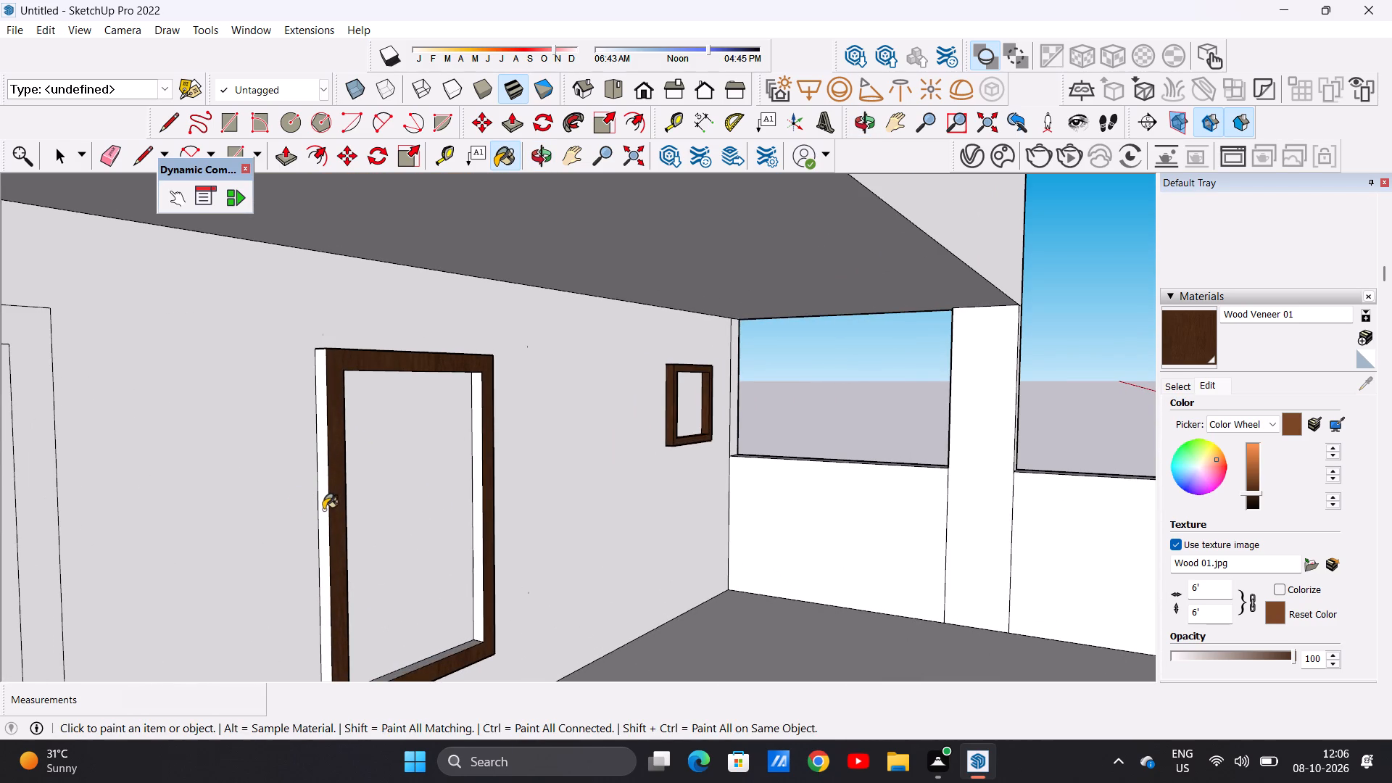
left_click(474, 512)
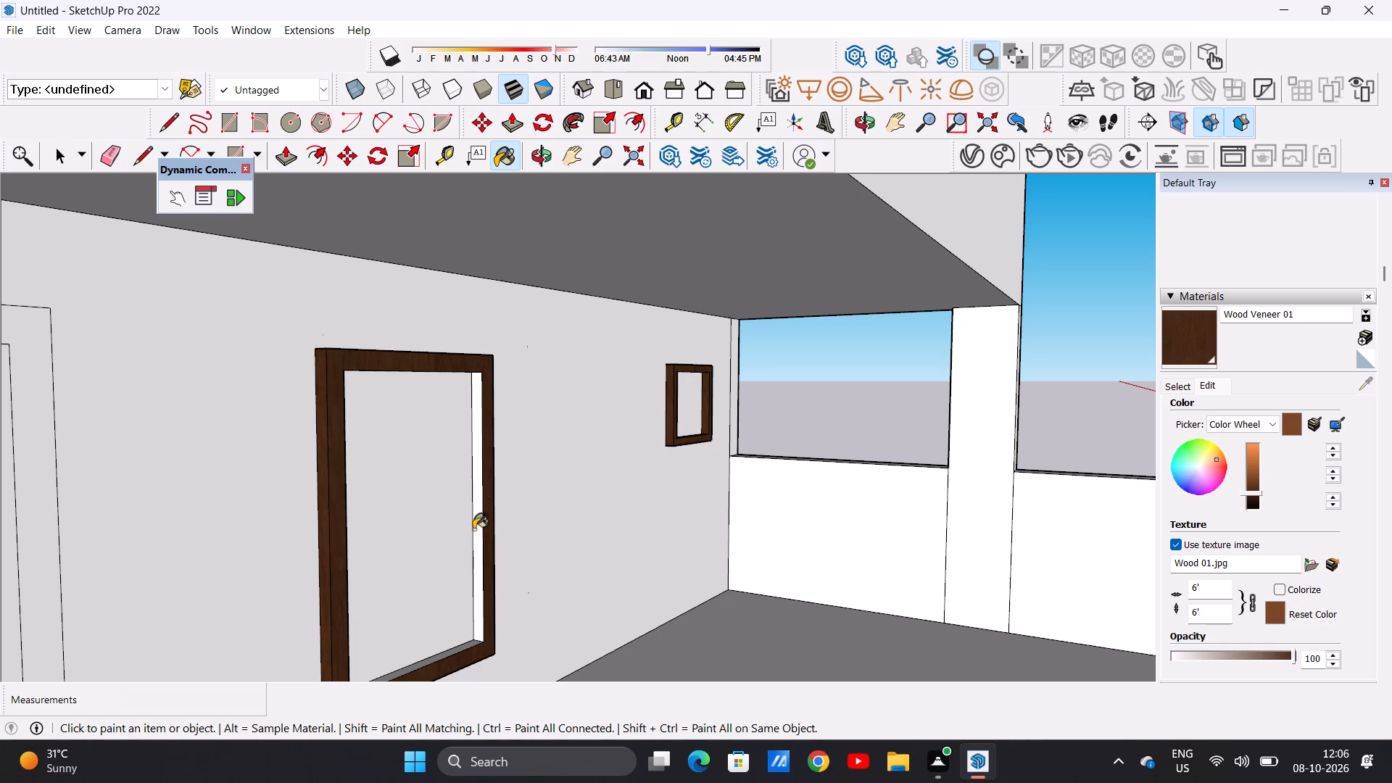
left_click(465, 645)
scroll(481, 571, "down", 5)
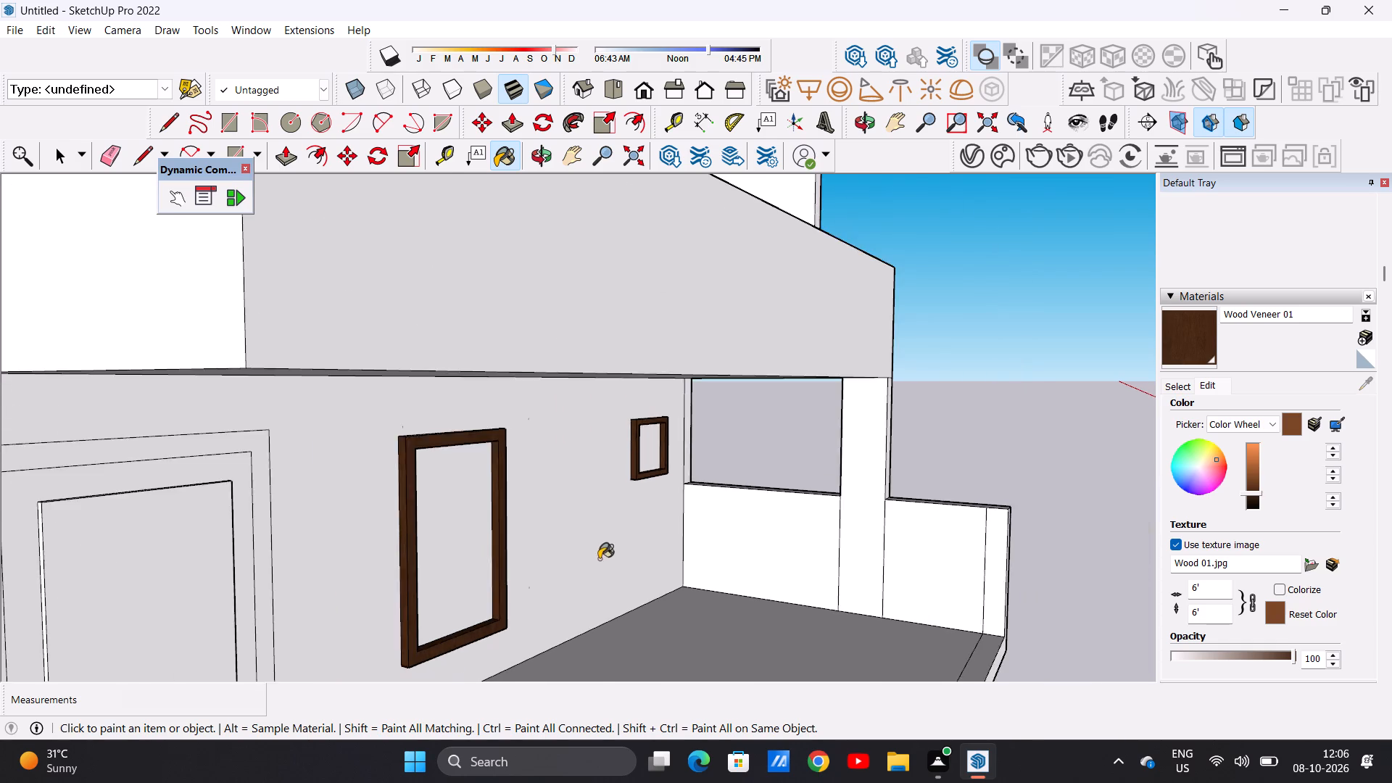
scroll(599, 559, "down", 1)
Paint the tall frame's outer side facing the small window and its door-side bar's inner face with Wood Veneer 01.
middle_click_drag(626, 571, 299, 522)
middle_click_drag(294, 520, 175, 530)
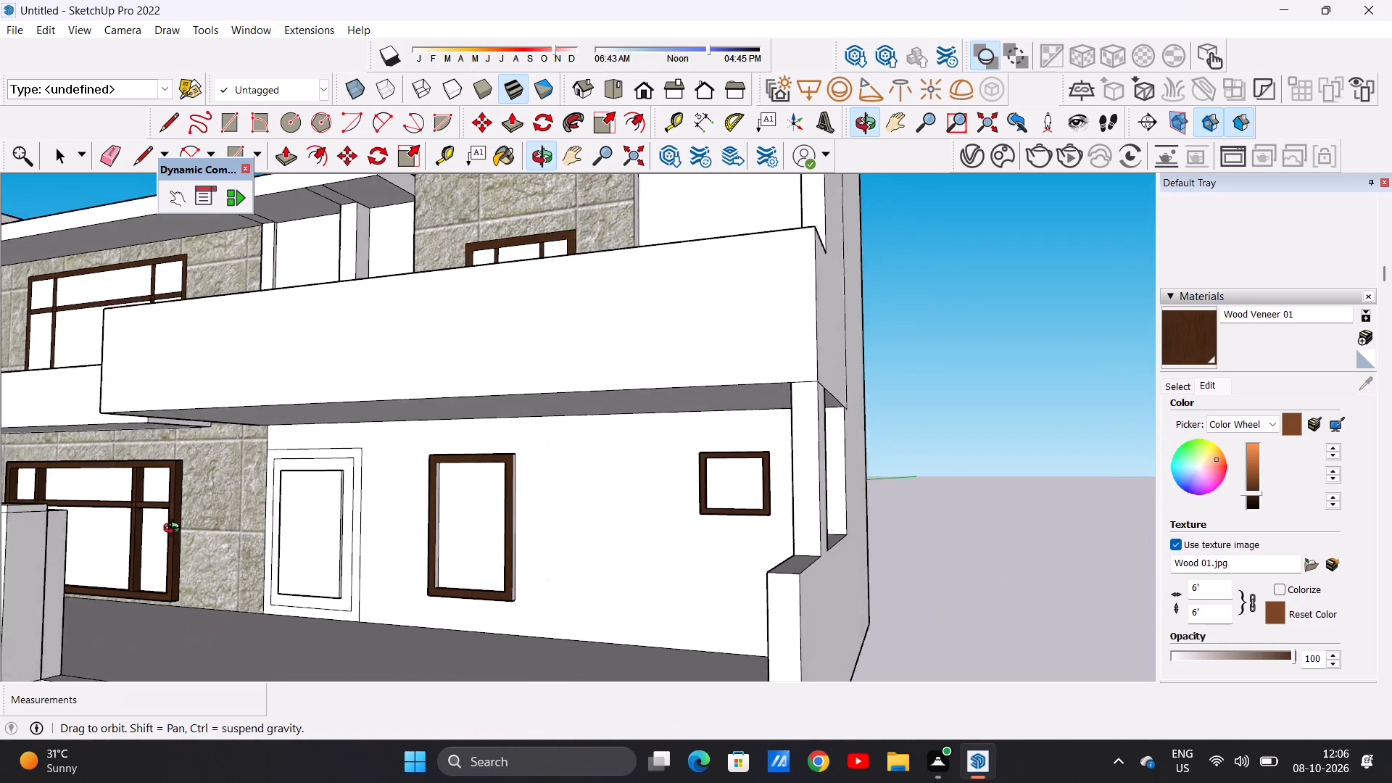
middle_click_drag(175, 530, 167, 536)
scroll(436, 528, "down", 3)
middle_click_drag(445, 465, 420, 479)
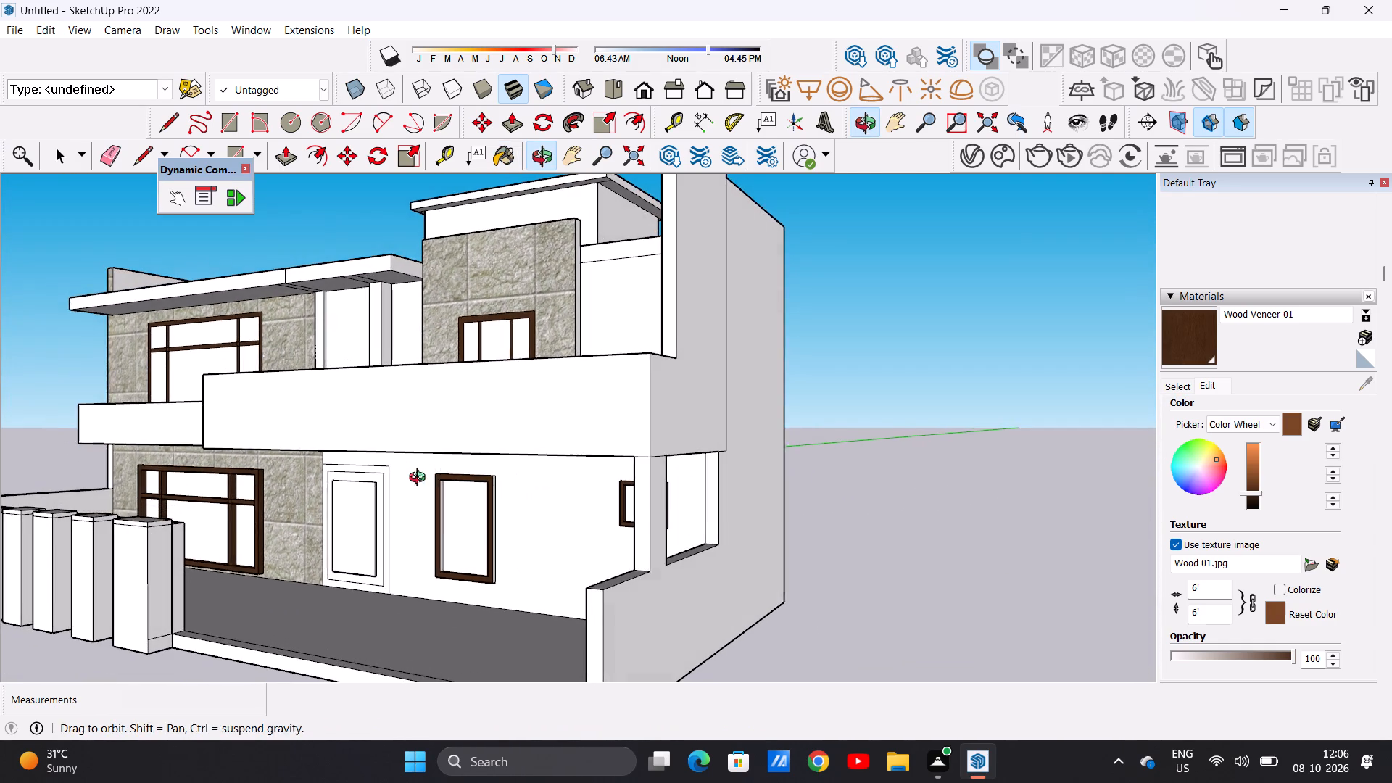
middle_click_drag(420, 479, 419, 480)
scroll(489, 551, "up", 12)
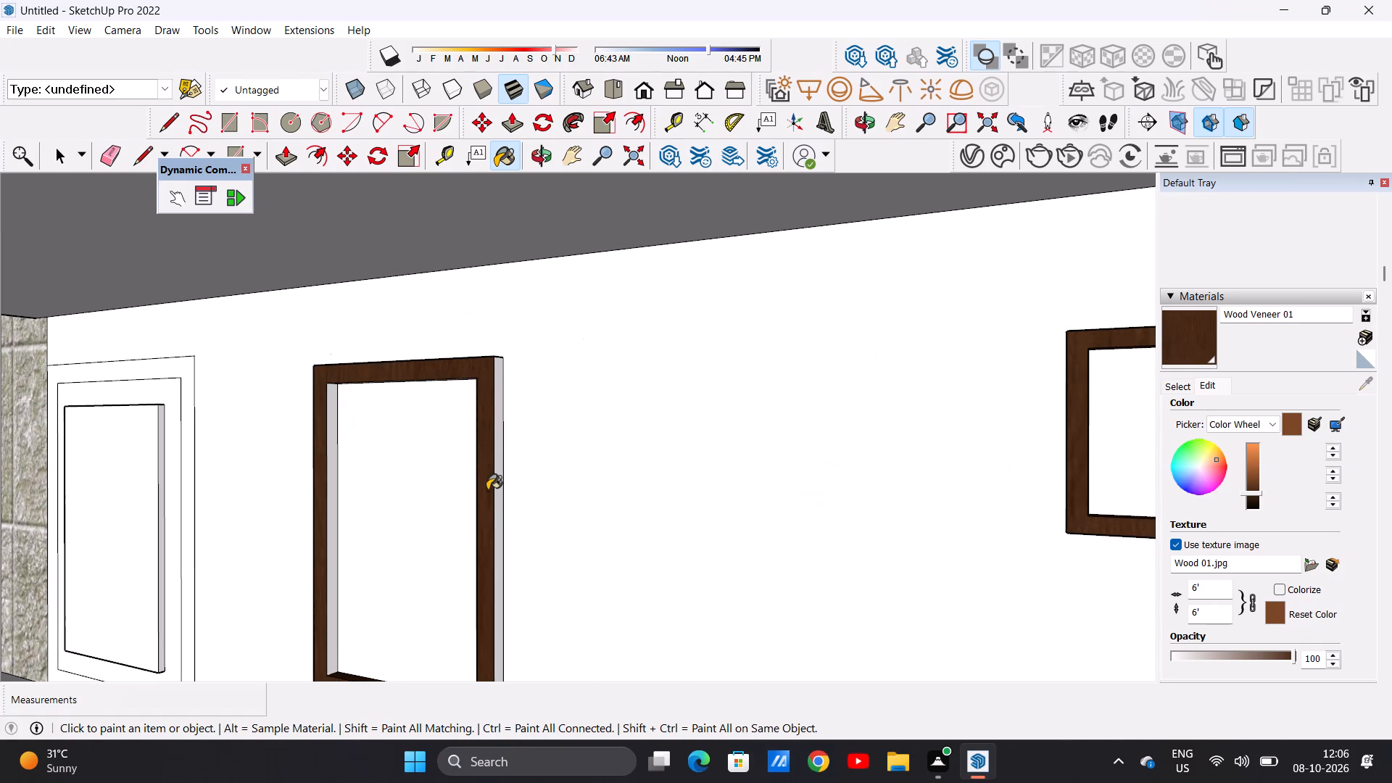
left_click(497, 493)
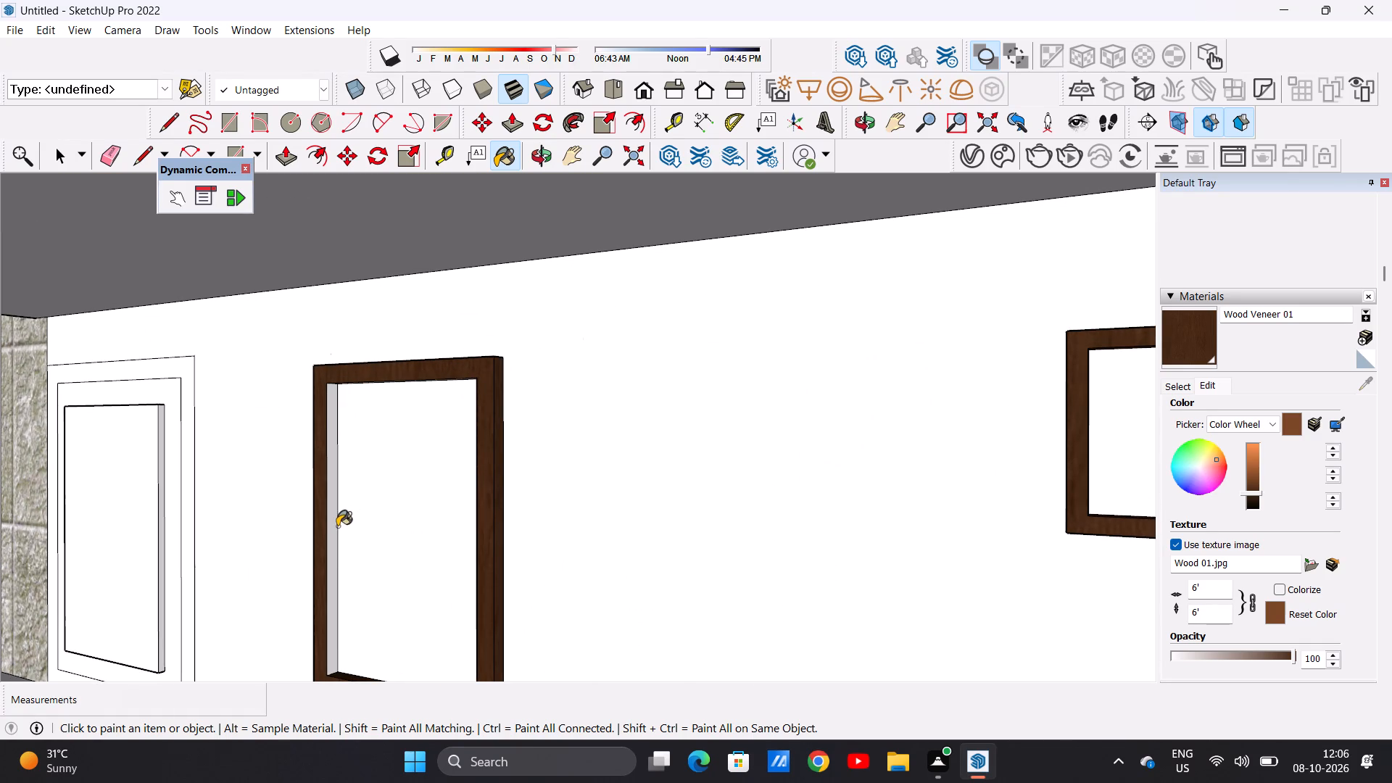
left_click(332, 528)
Paint the top face of the tall window frame with Wood Veneer 01, and return to the front view.
scroll(475, 541, "down", 2)
scroll(492, 534, "up", 1)
scroll(496, 531, "down", 1)
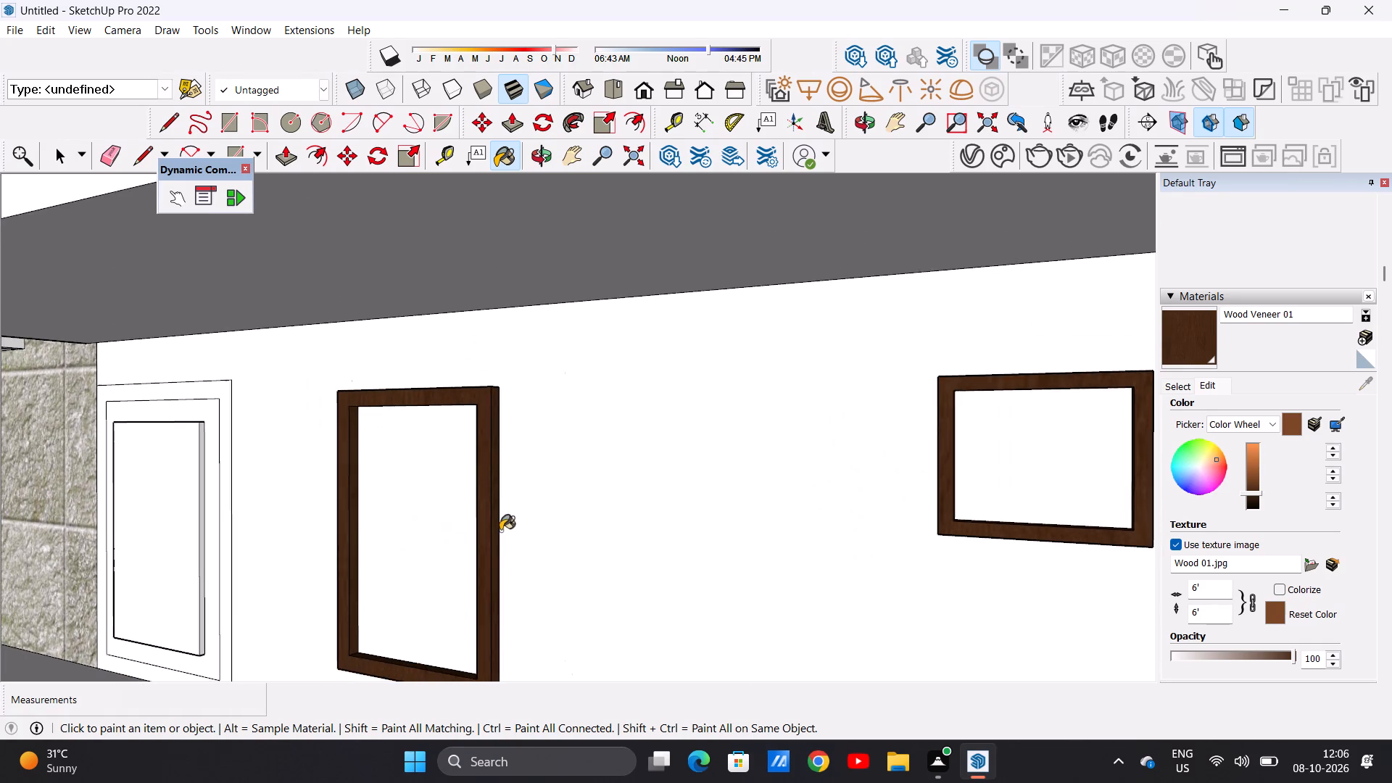
scroll(500, 531, "down", 3)
middle_click_drag(487, 486, 490, 523)
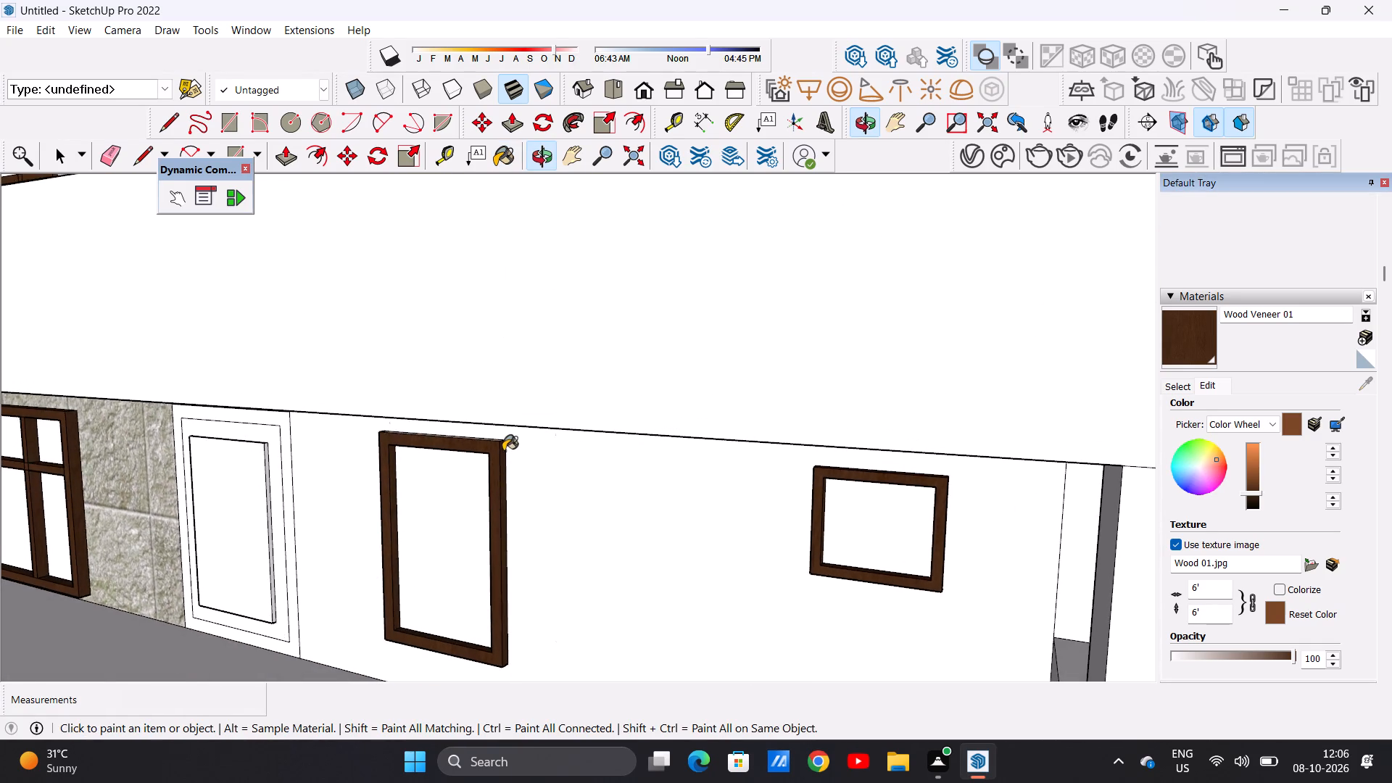
scroll(503, 451, "up", 4)
scroll(503, 451, "down", 1)
scroll(503, 451, "up", 4)
middle_click_drag(486, 428, 484, 448)
middle_click(484, 448)
middle_click_drag(484, 449, 484, 431)
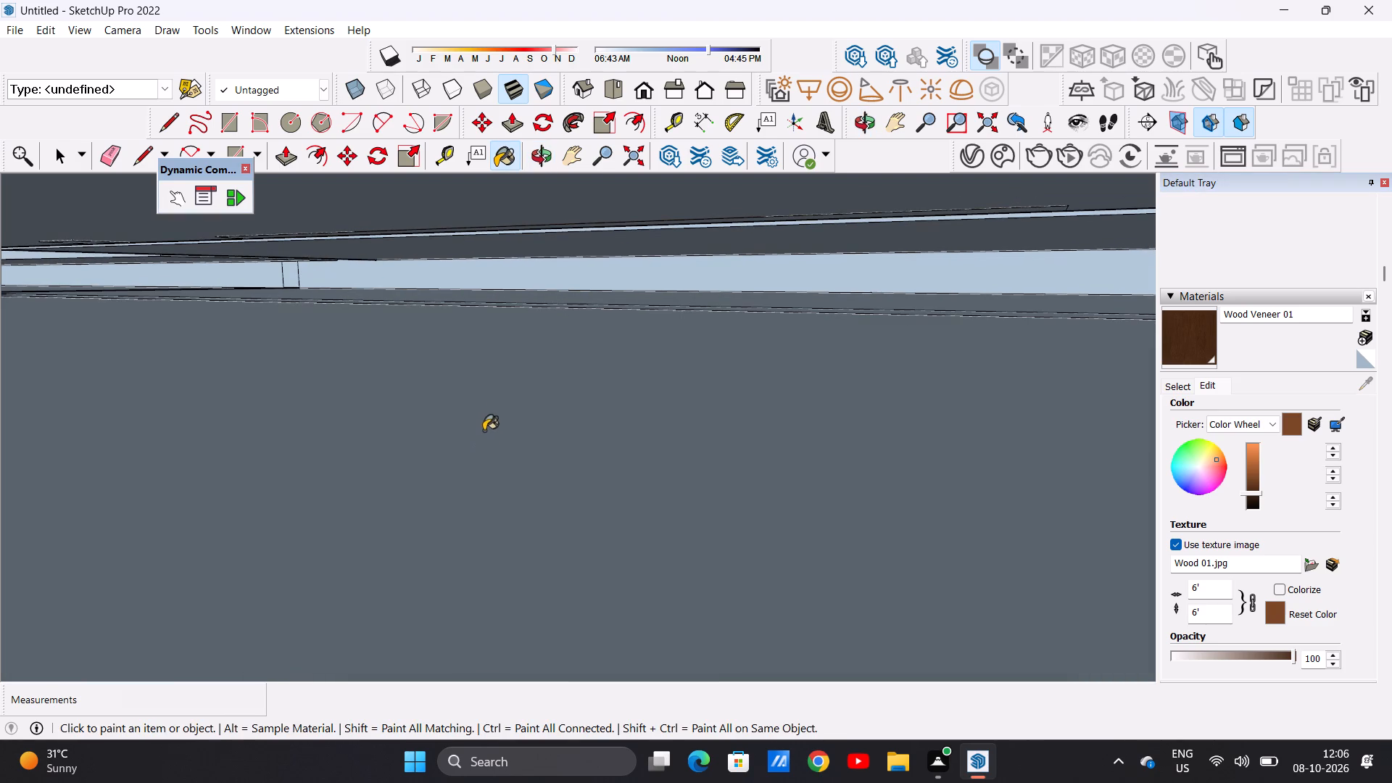
middle_click_drag(484, 431, 514, 370)
middle_click_drag(506, 471, 534, 367)
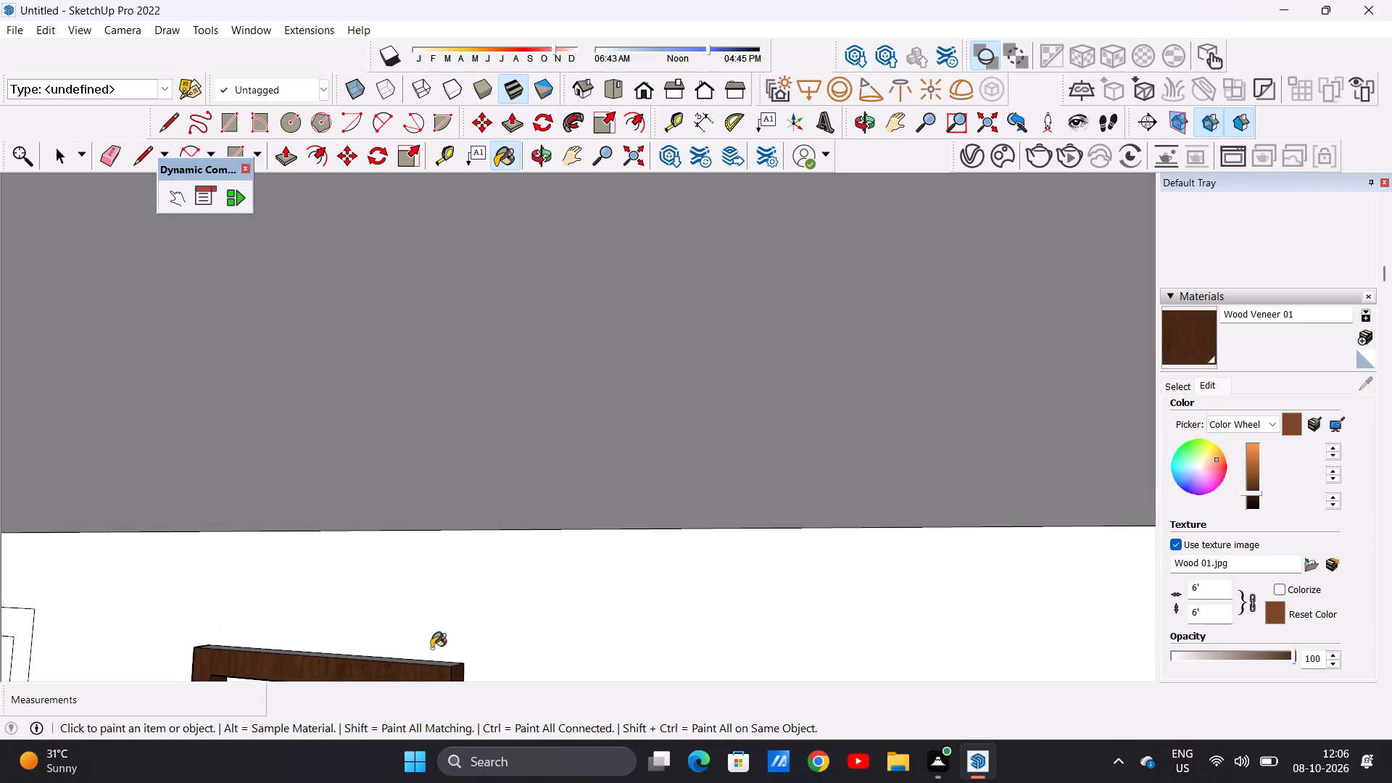
scroll(431, 651, "up", 6)
left_click(455, 668)
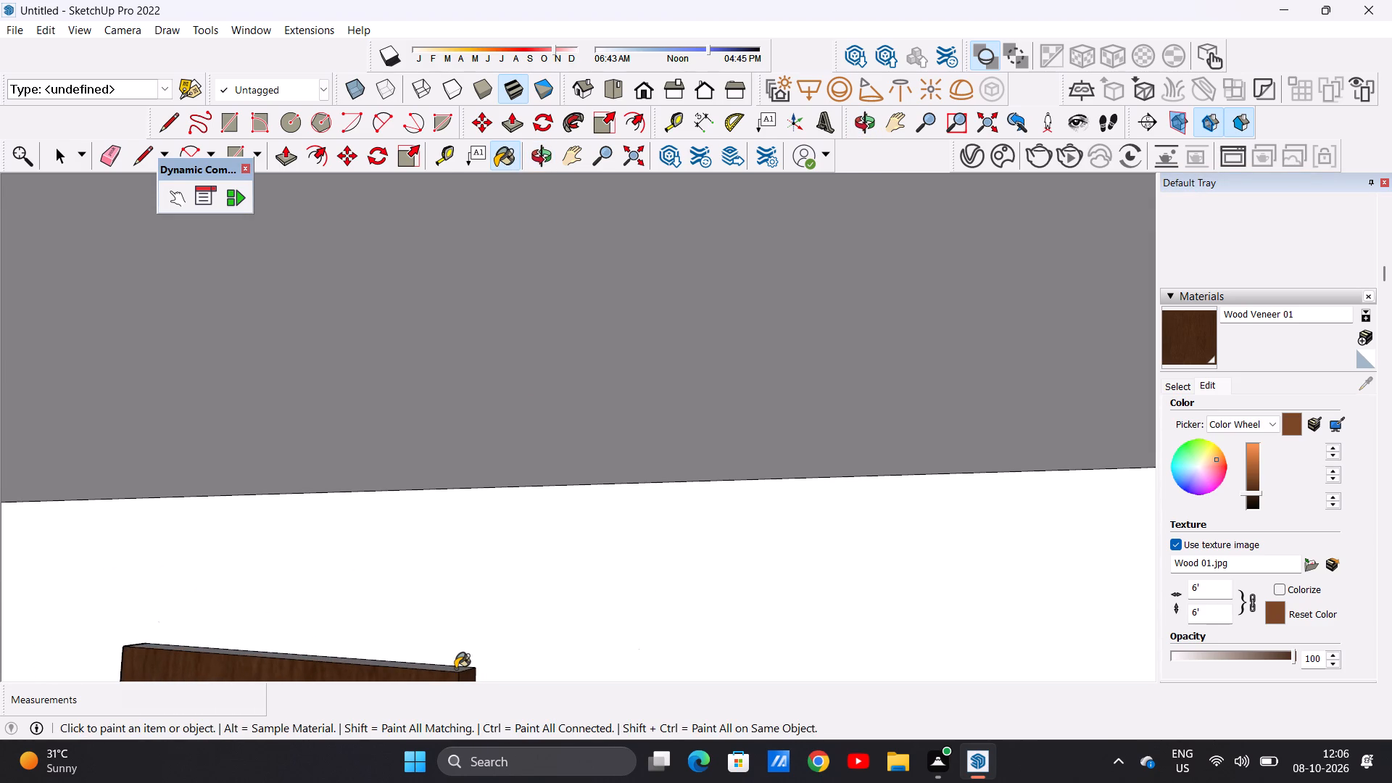
key("space")
scroll(518, 626, "down", 2)
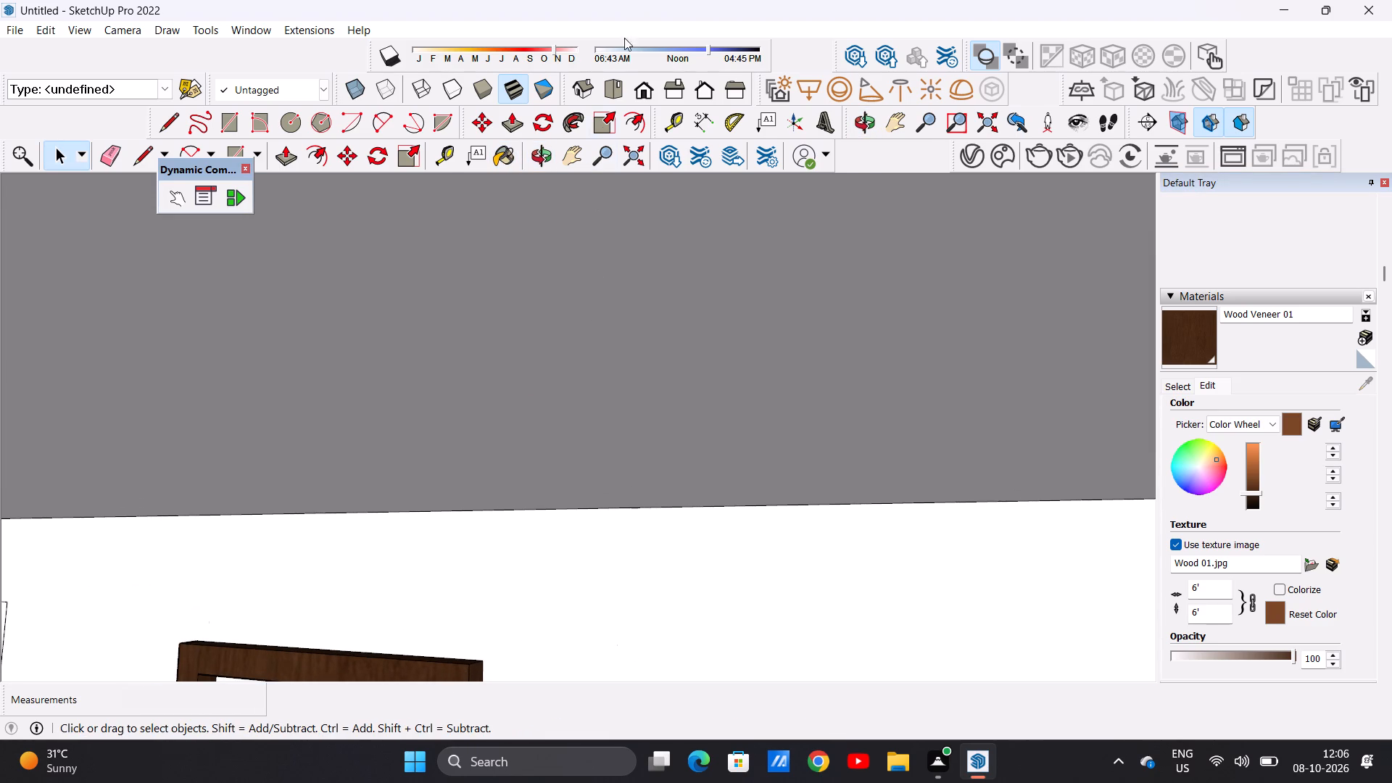
left_click(642, 100)
scroll(737, 663, "down", 5)
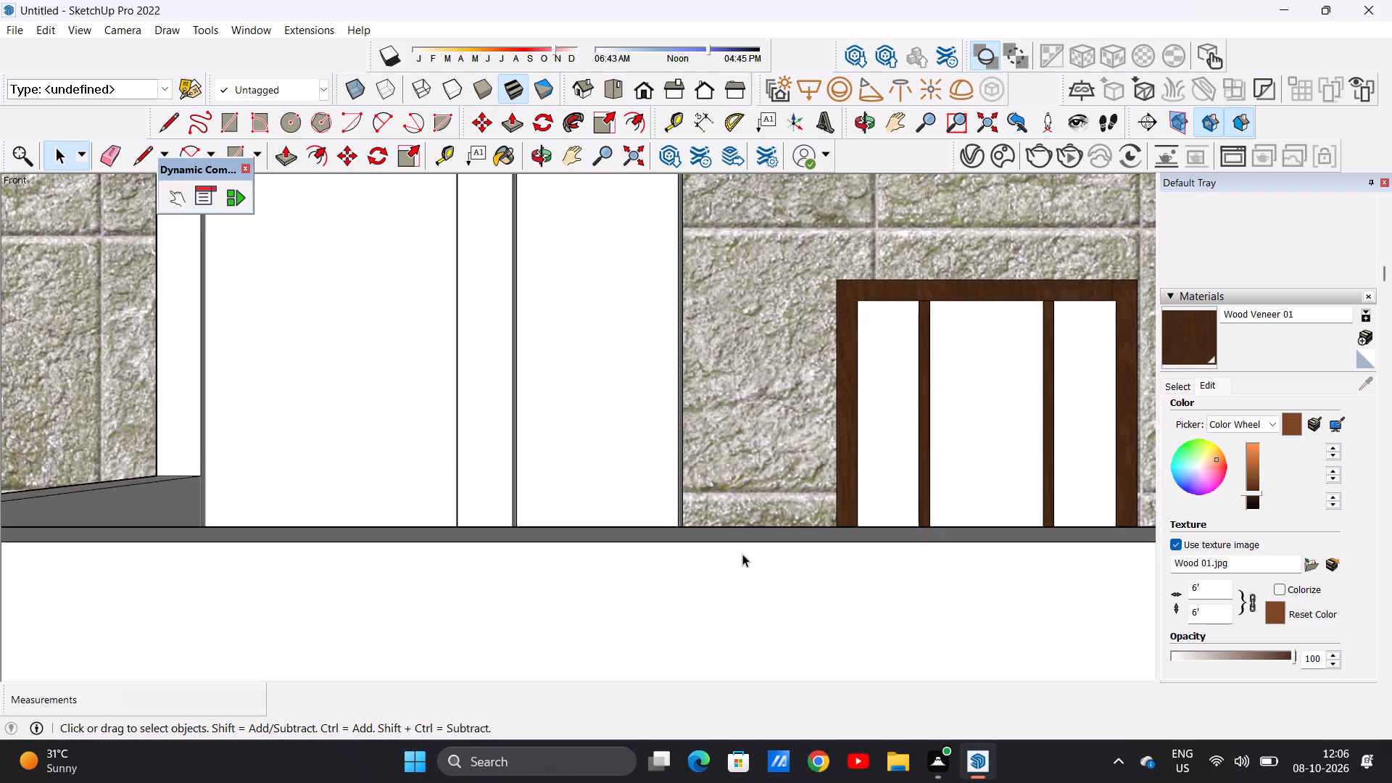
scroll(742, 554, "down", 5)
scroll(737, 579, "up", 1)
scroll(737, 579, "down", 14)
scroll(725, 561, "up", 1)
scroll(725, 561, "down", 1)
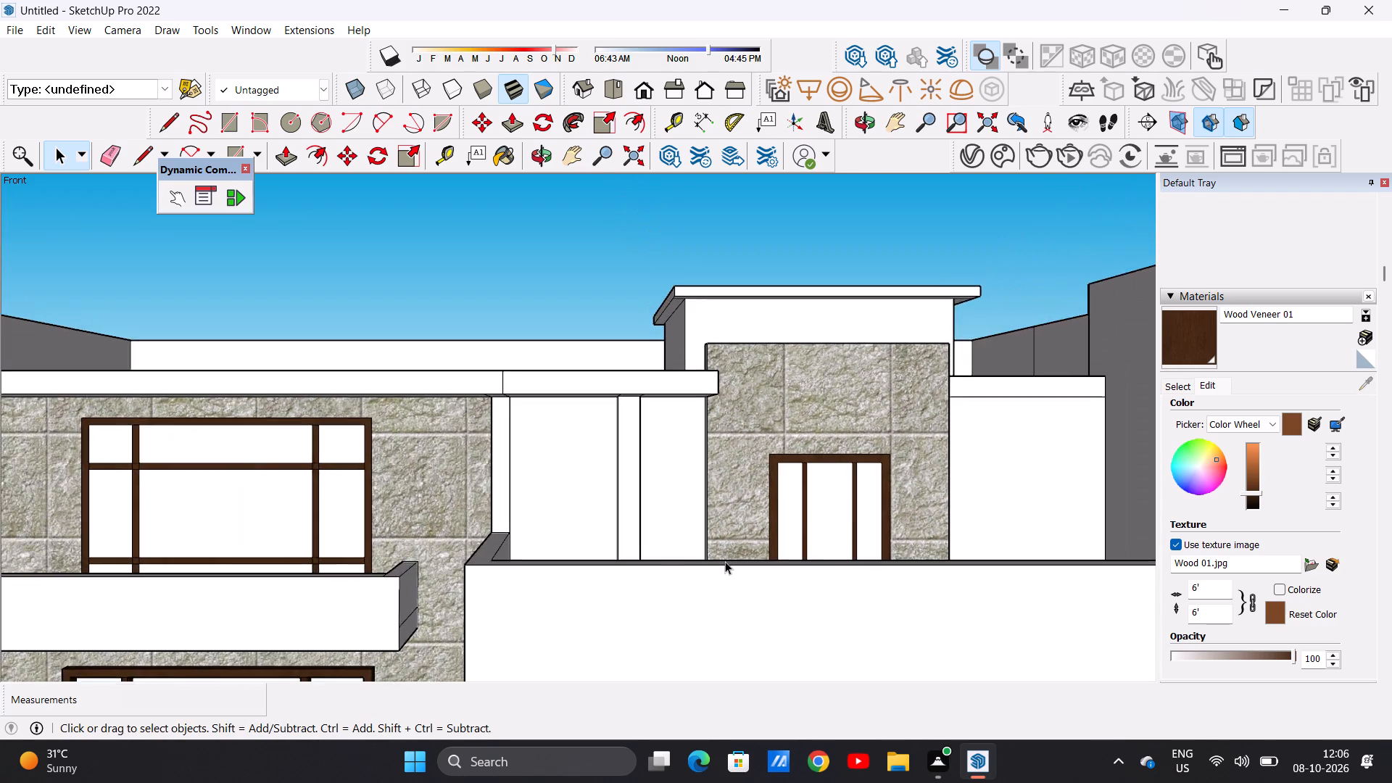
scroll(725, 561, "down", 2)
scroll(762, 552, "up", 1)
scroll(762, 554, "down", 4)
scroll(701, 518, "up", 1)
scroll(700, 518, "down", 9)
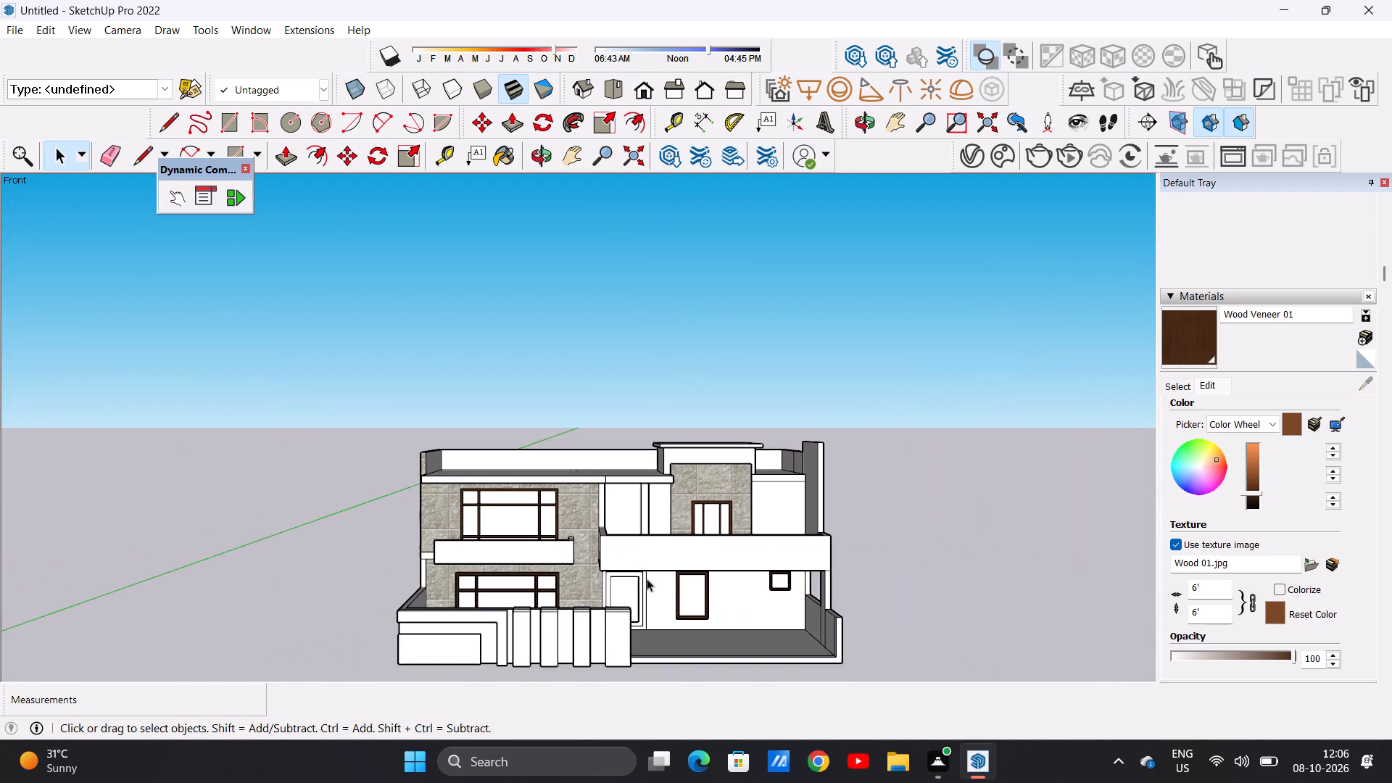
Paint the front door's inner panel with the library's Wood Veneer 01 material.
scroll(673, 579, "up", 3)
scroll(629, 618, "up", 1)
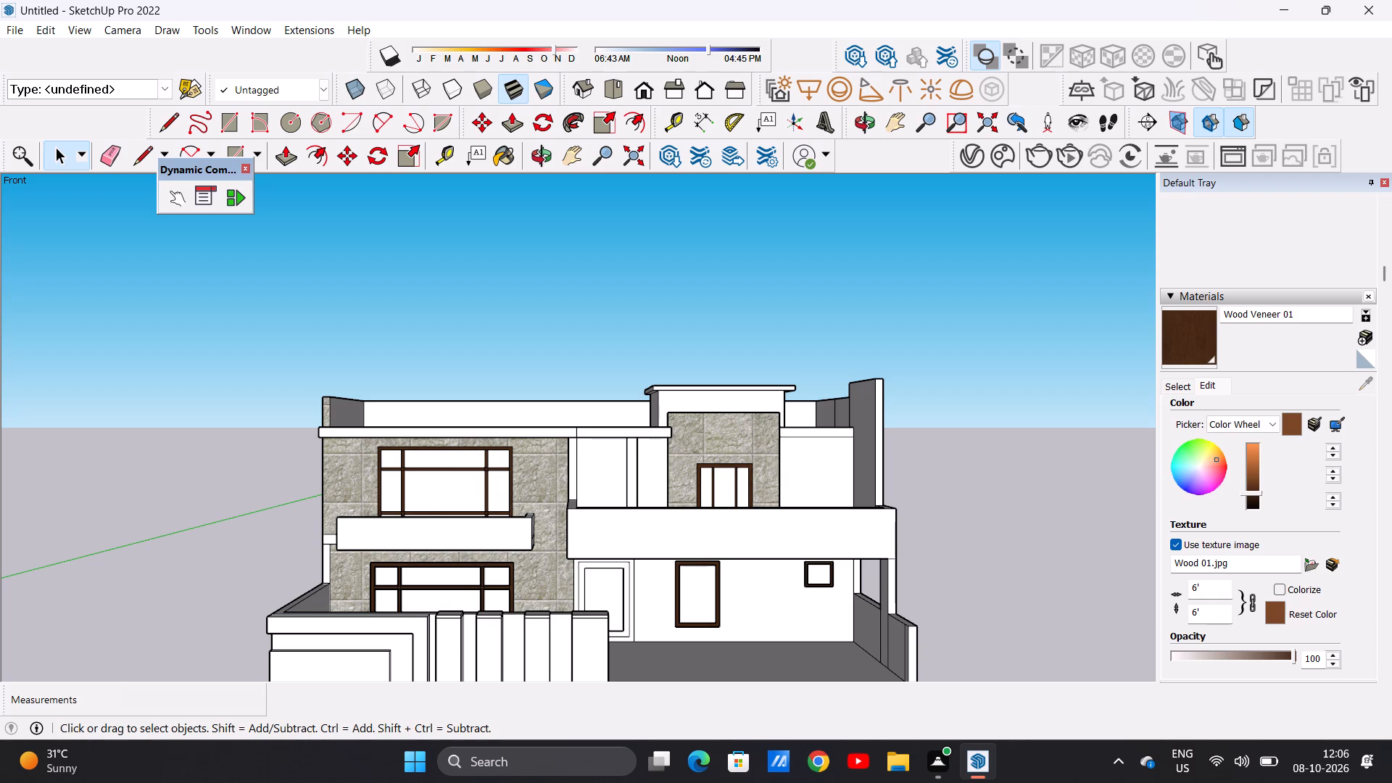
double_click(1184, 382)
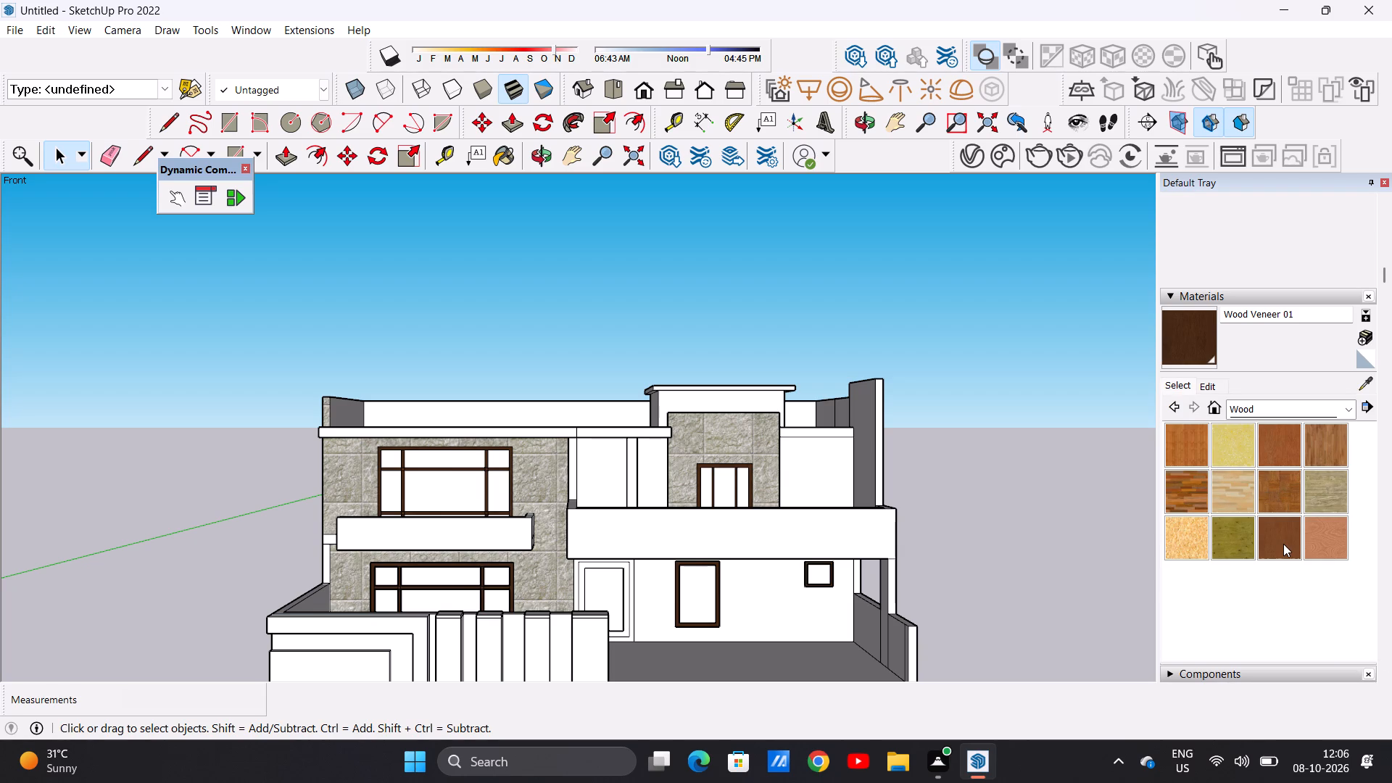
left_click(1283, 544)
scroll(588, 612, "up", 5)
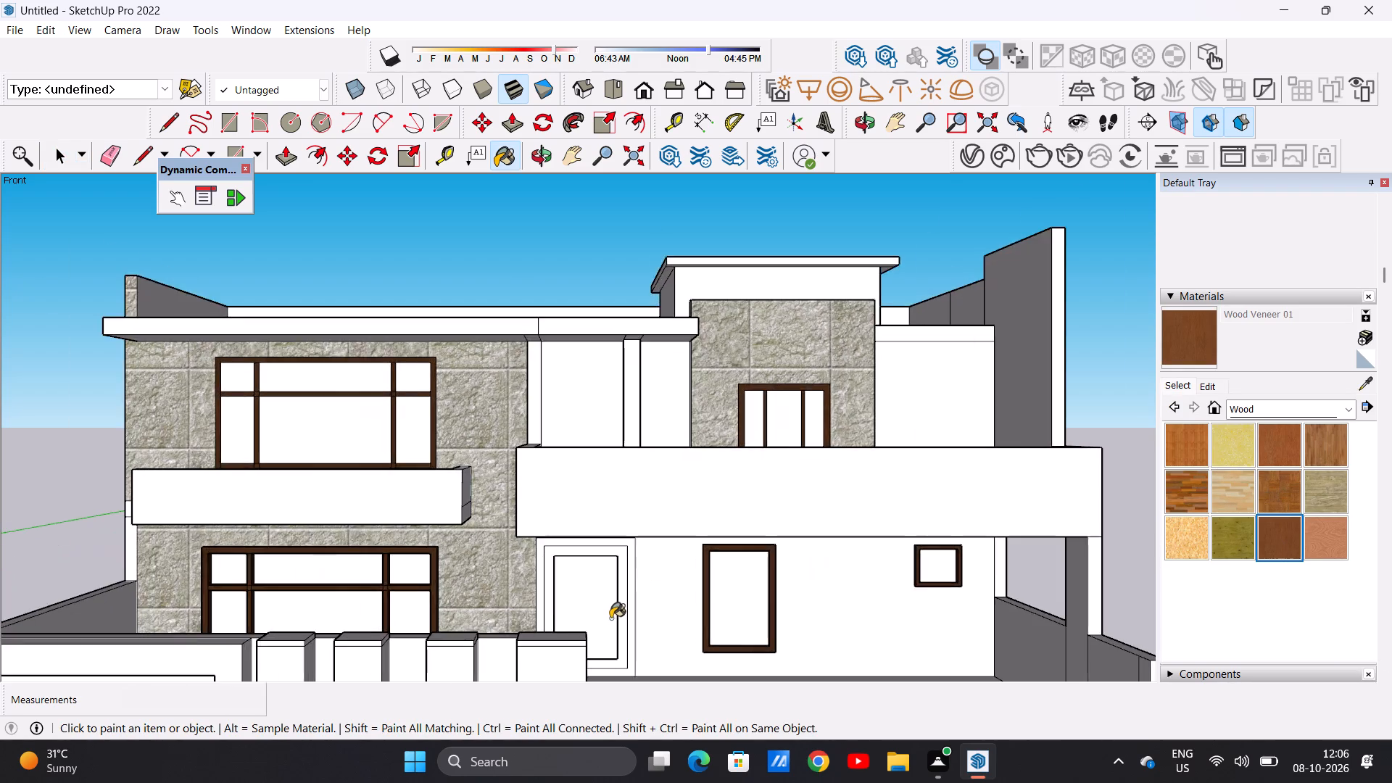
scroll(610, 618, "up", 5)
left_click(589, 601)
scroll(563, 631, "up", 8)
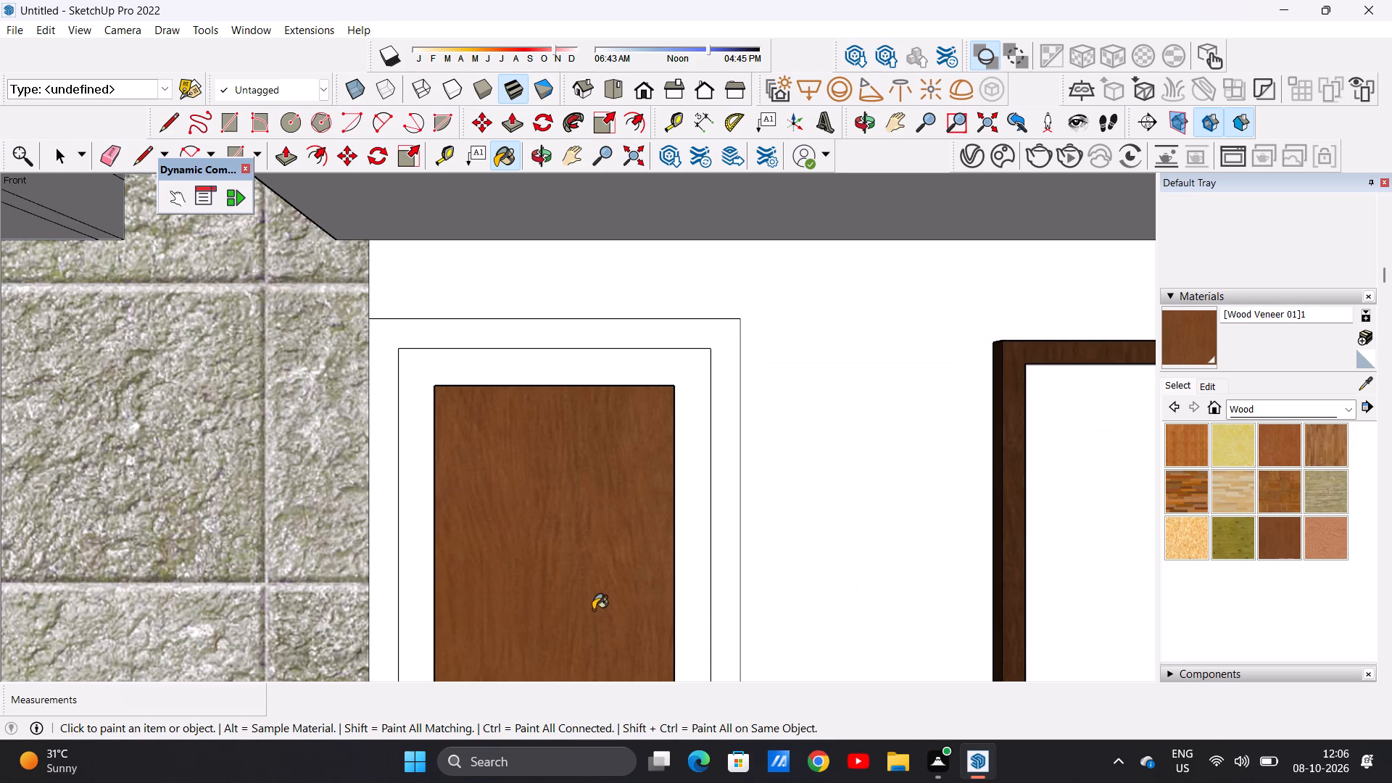
Paint the front door's inner panel and both surrounding frame bands with Wood Floor Parquet.
scroll(593, 610, "down", 7)
scroll(636, 560, "up", 1)
scroll(636, 560, "down", 1)
scroll(636, 560, "up", 1)
scroll(636, 560, "down", 1)
scroll(649, 585, "up", 5)
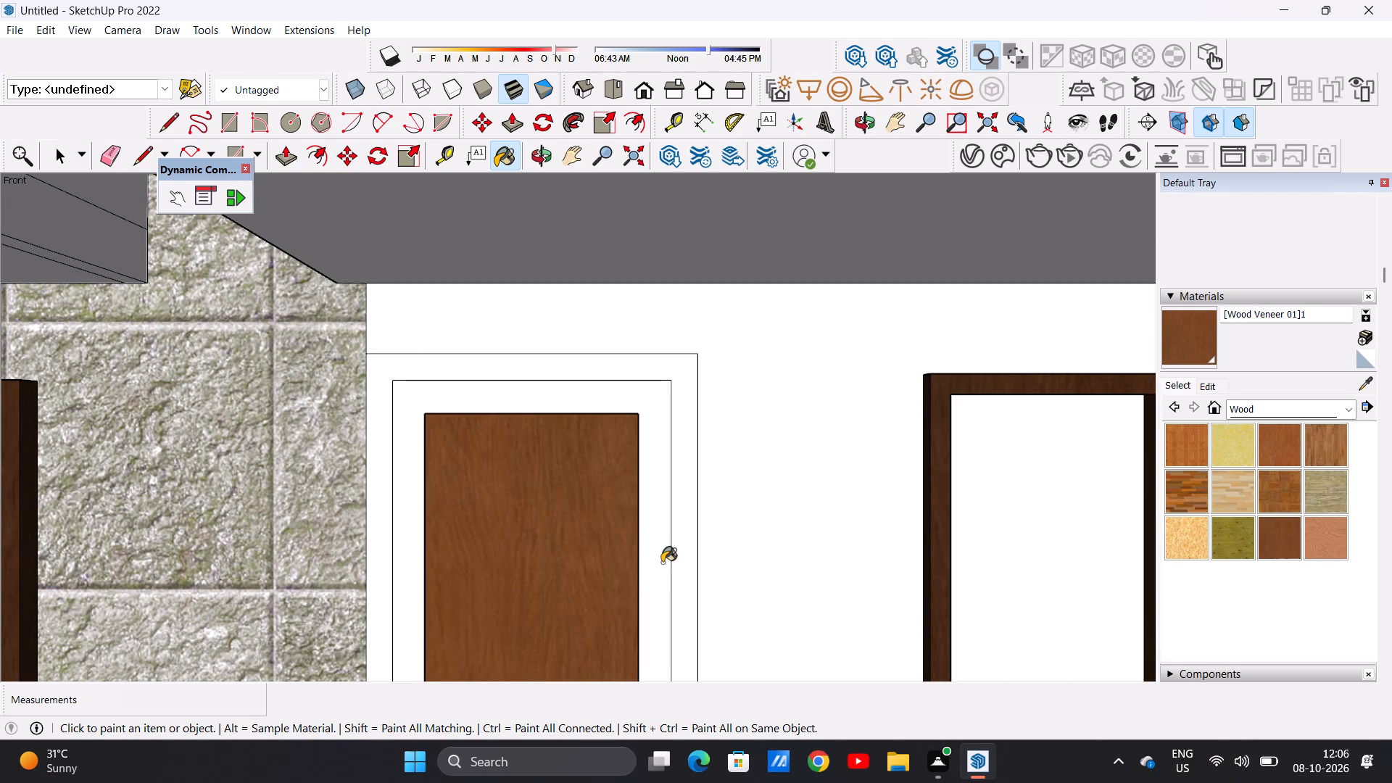
double_click(1273, 486)
left_click(591, 526)
left_click(668, 529)
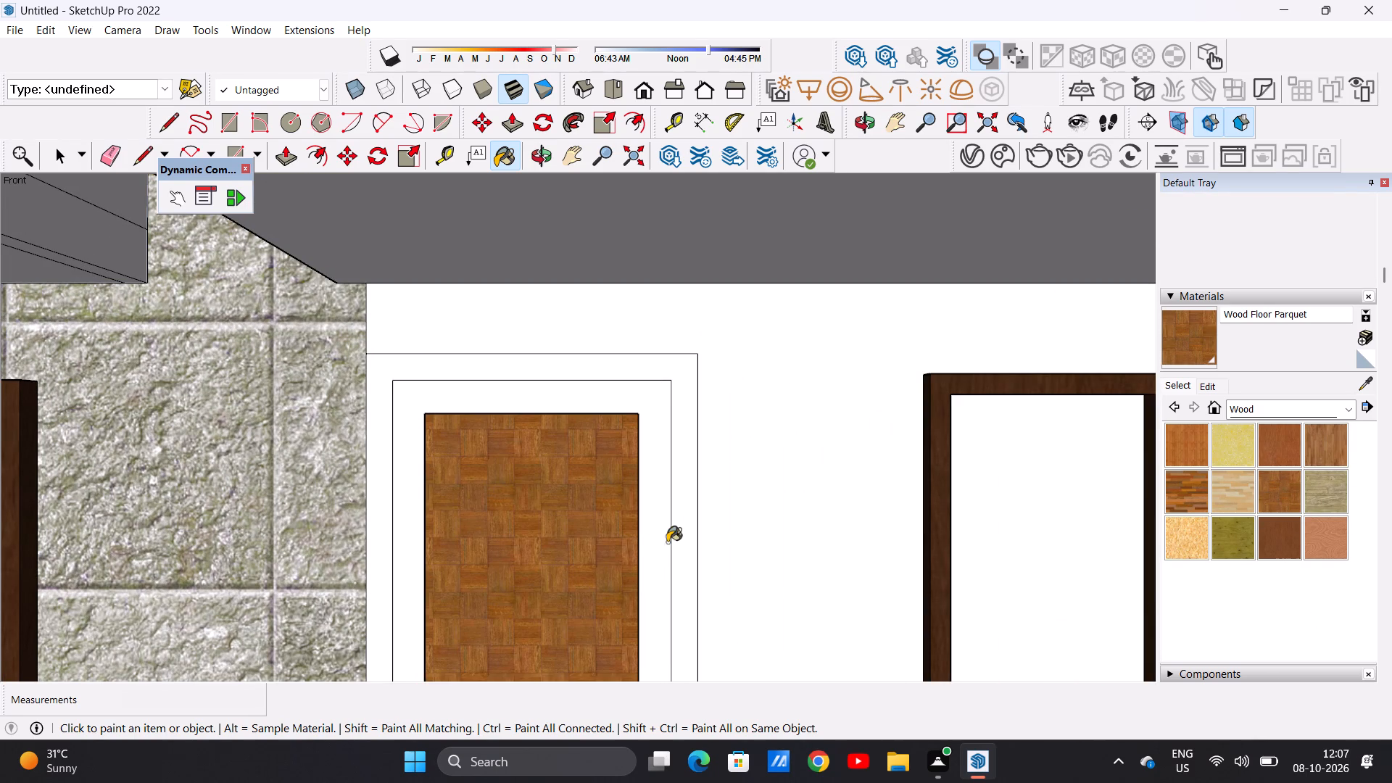
left_click(681, 523)
Set the Wood Floor Parquet texture size to 5' by 5'.
scroll(615, 568, "down", 2)
scroll(615, 568, "up", 1)
scroll(615, 568, "down", 9)
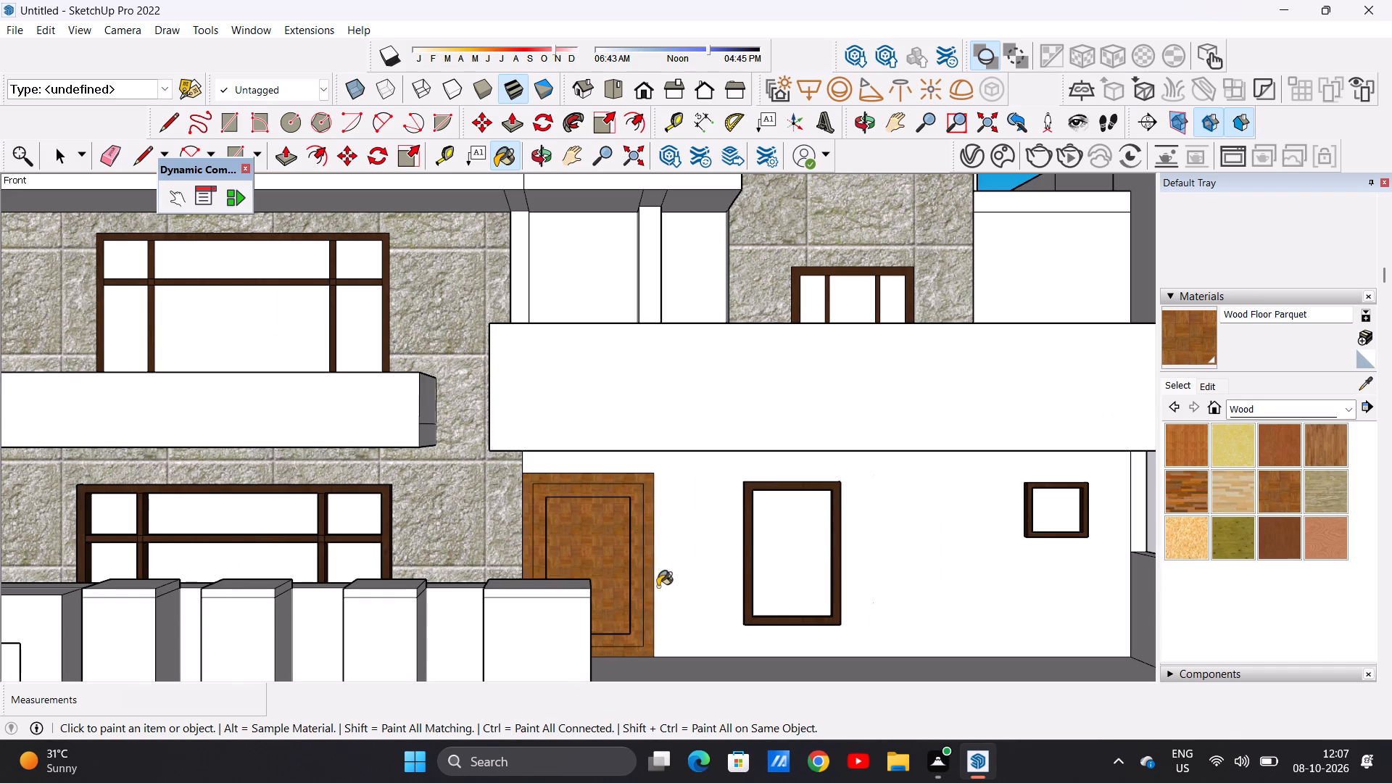
scroll(642, 636, "down", 8)
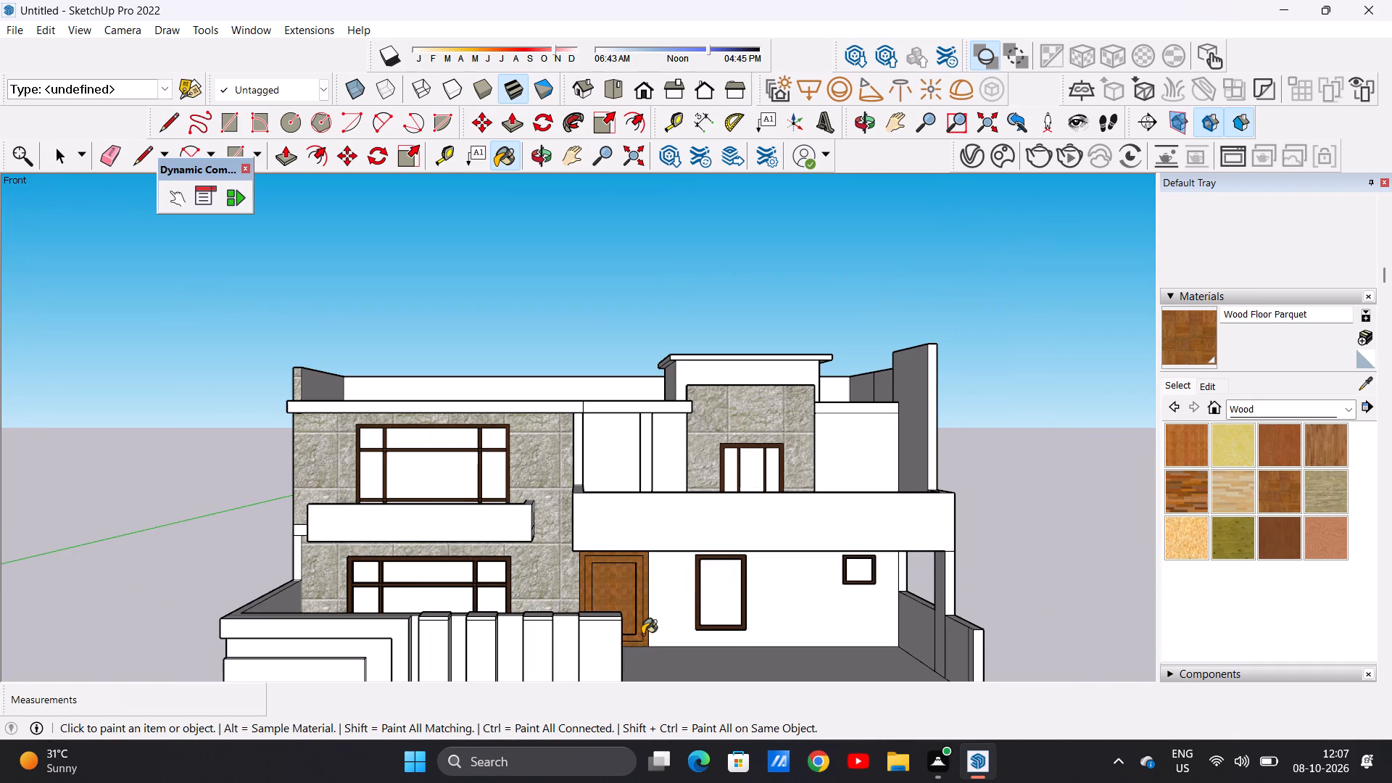
scroll(635, 578, "up", 5)
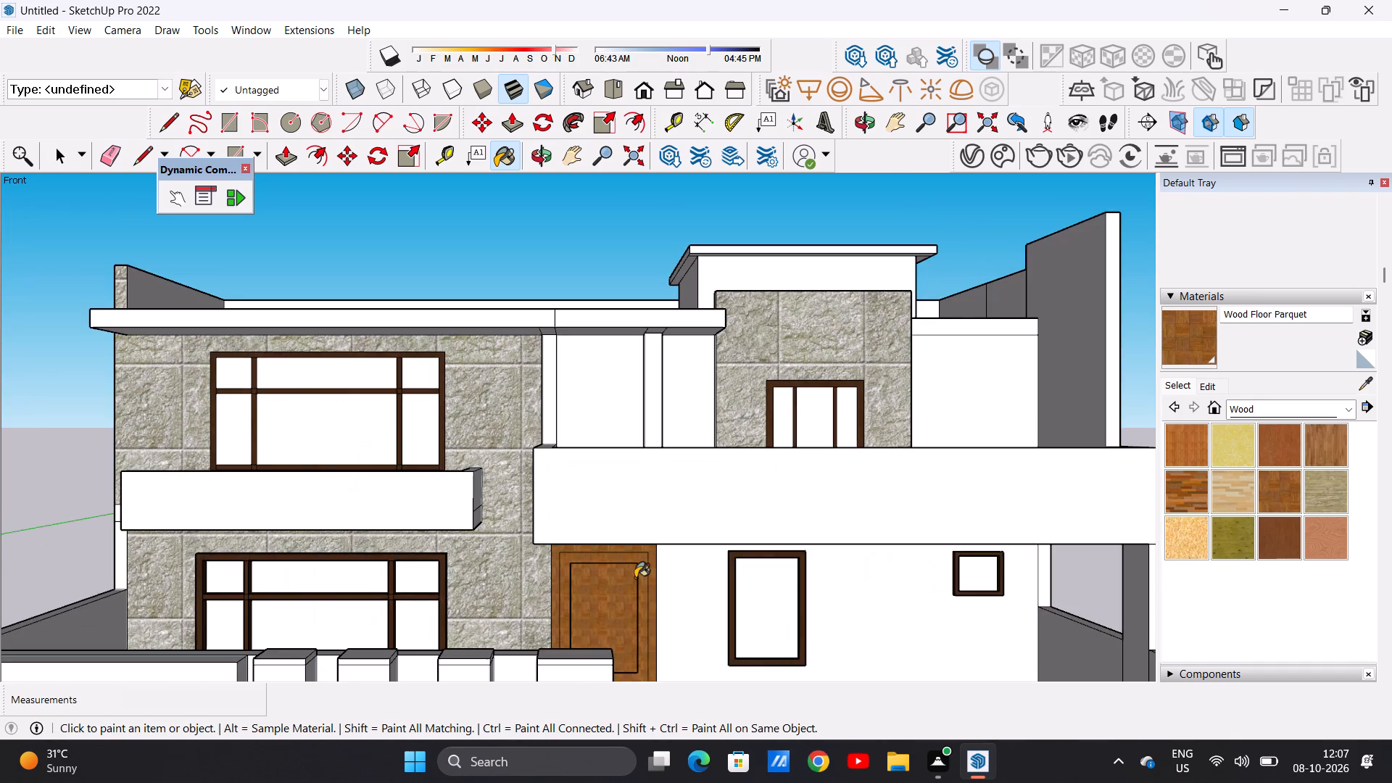
scroll(634, 582, "down", 7)
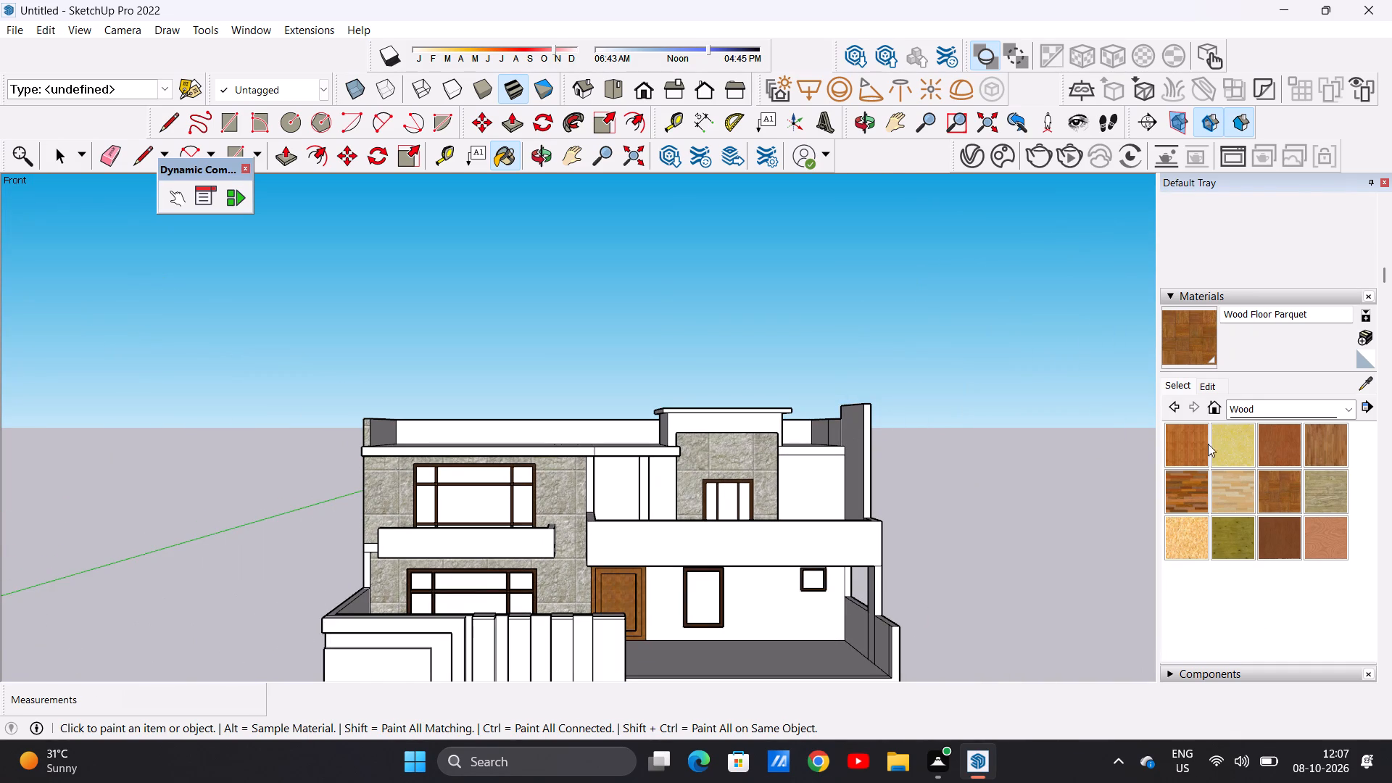
left_click(1206, 383)
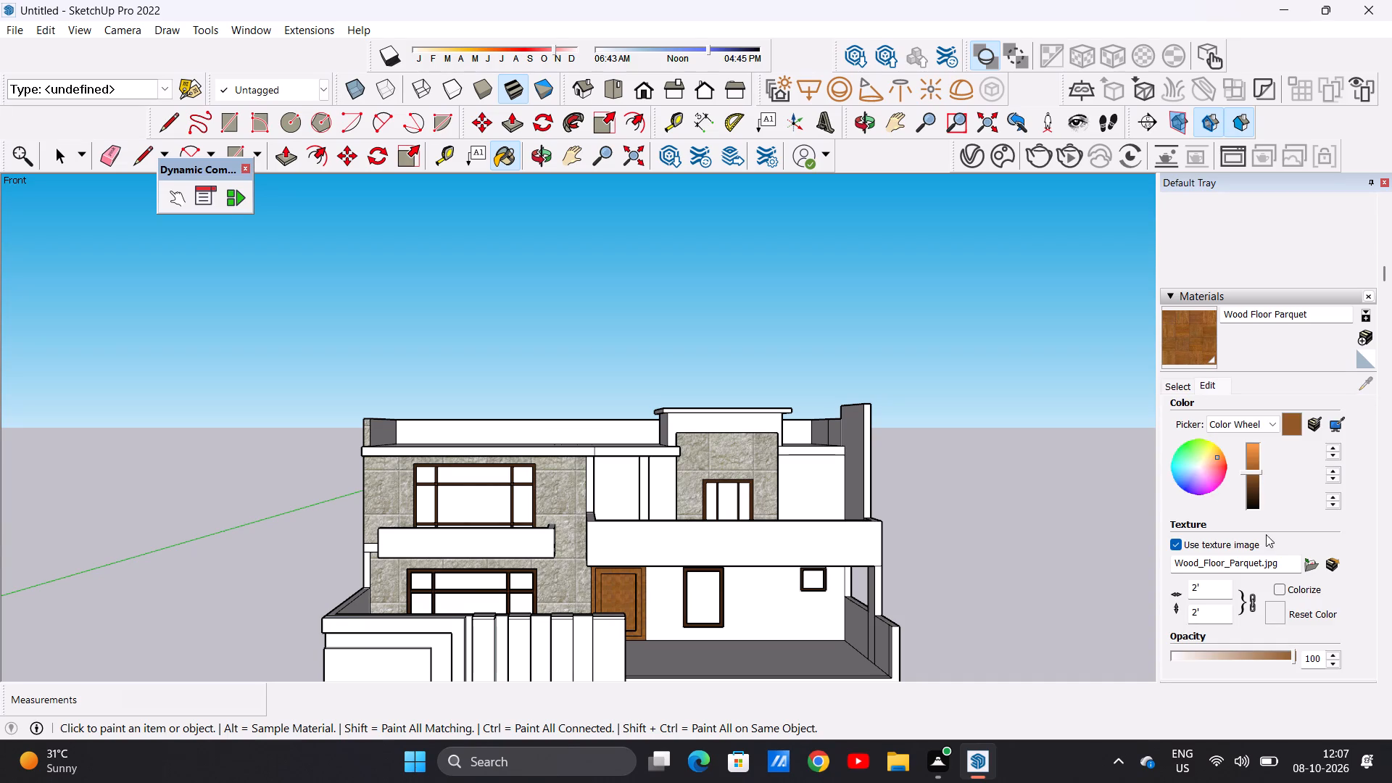
left_click(1209, 616)
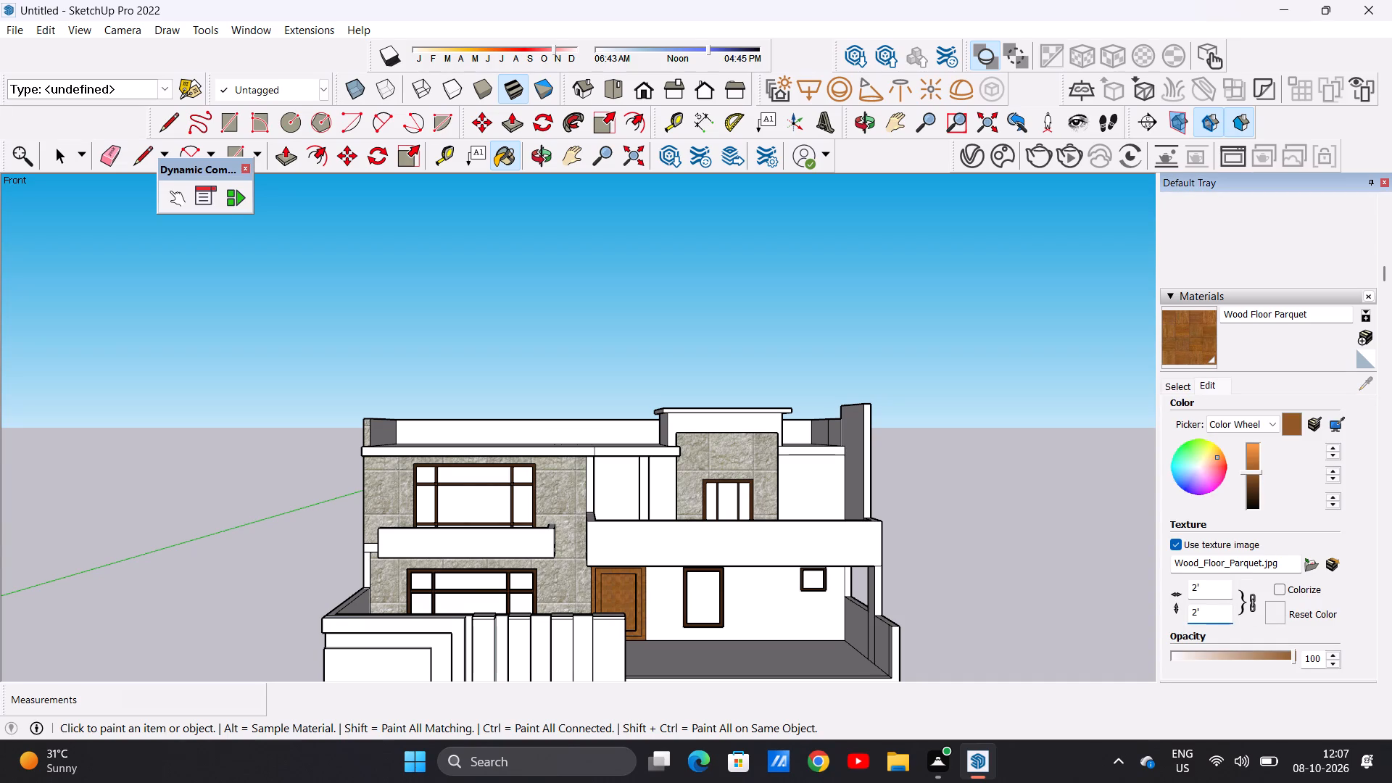
key("BackSpace")
key("BackSpace")
key("BackSpace")
type("5'")
key("Return")
Examine the rescaled parquet texture on the front door from close up and from a distance.
scroll(654, 607, "down", 1)
scroll(652, 606, "up", 8)
scroll(694, 521, "up", 1)
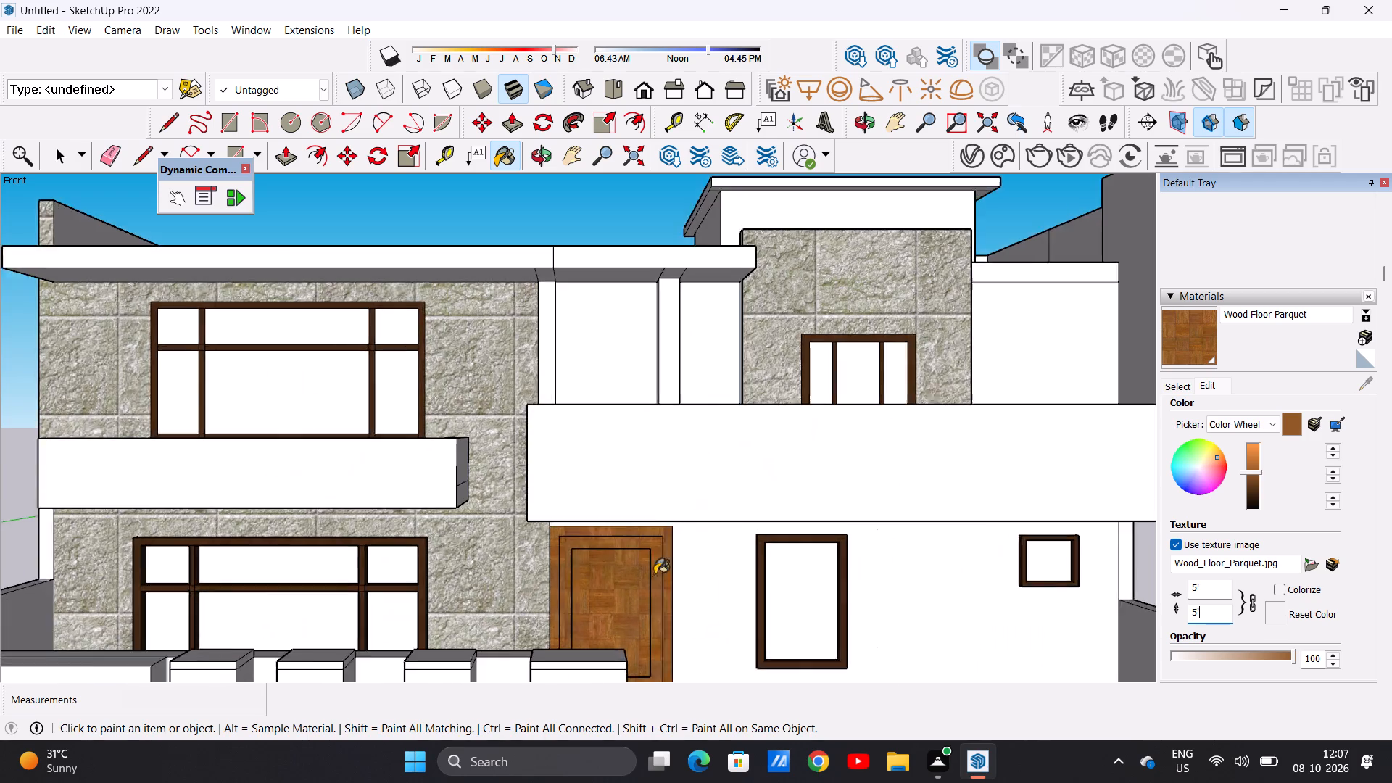
scroll(655, 574, "up", 6)
scroll(612, 626, "down", 10)
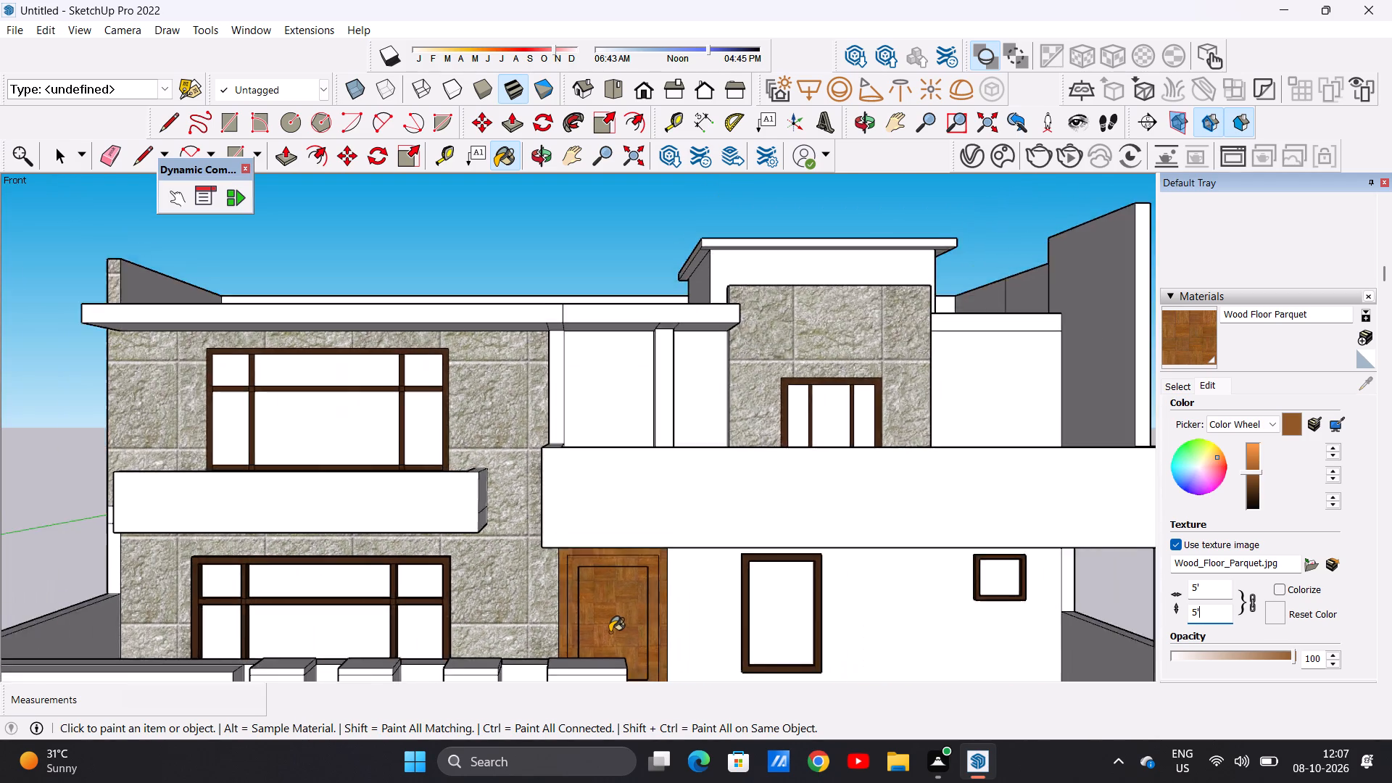
scroll(610, 632, "down", 9)
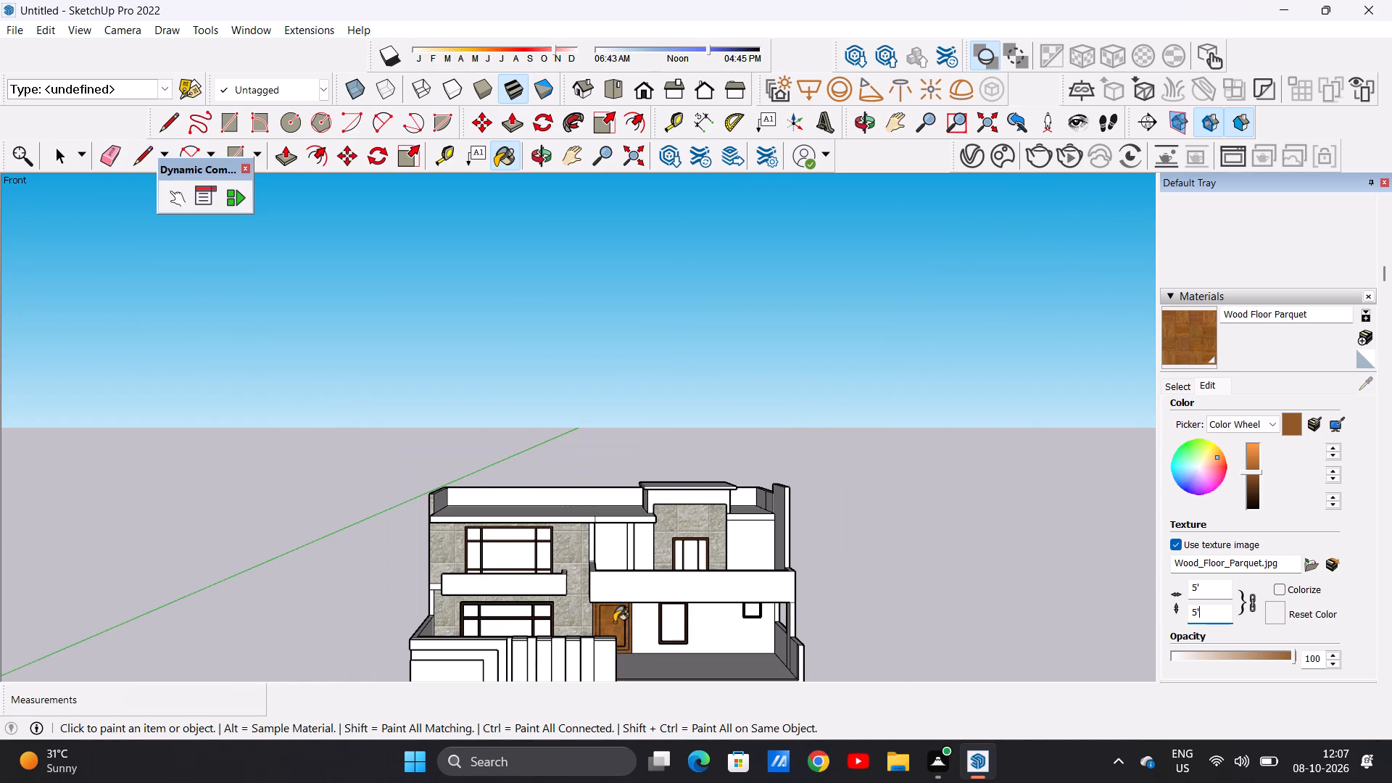
scroll(642, 682, "up", 5)
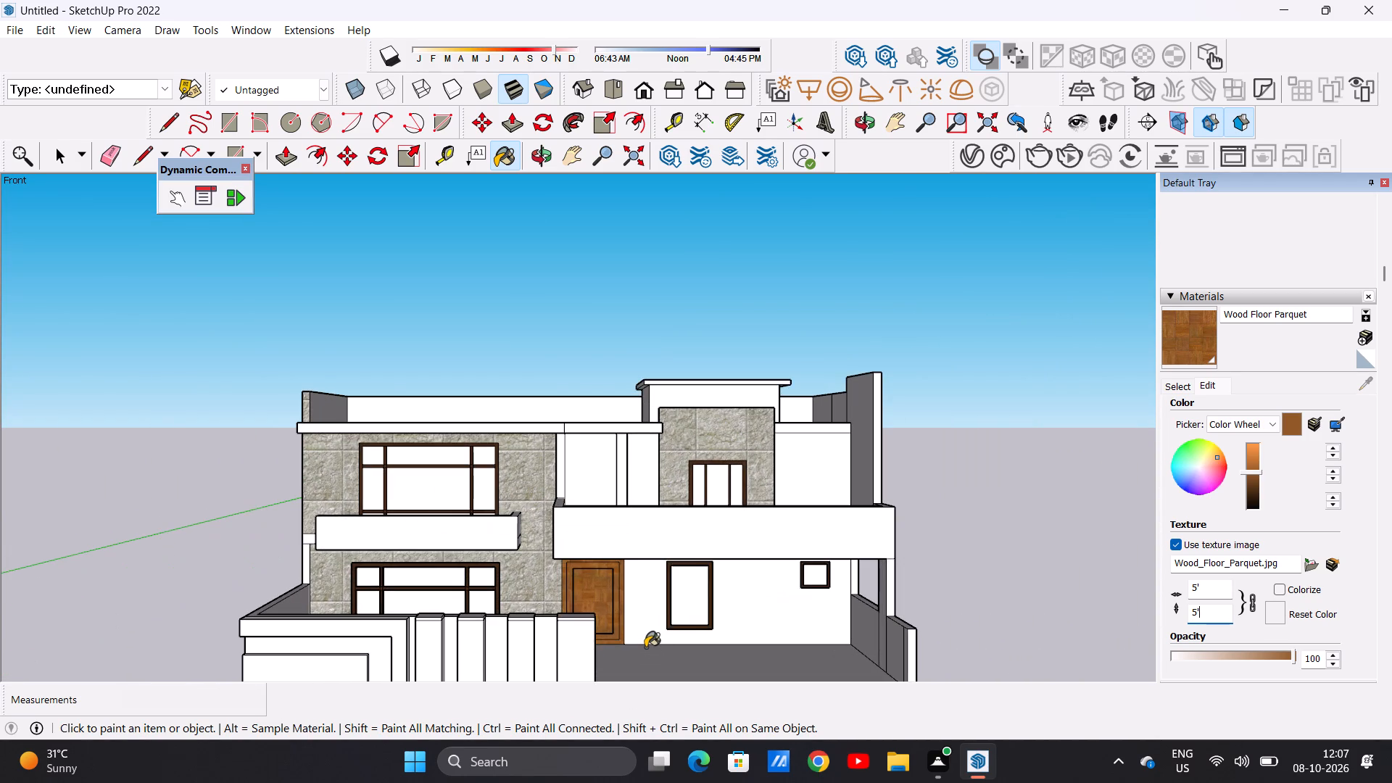
scroll(620, 582, "up", 4)
scroll(542, 587, "down", 4)
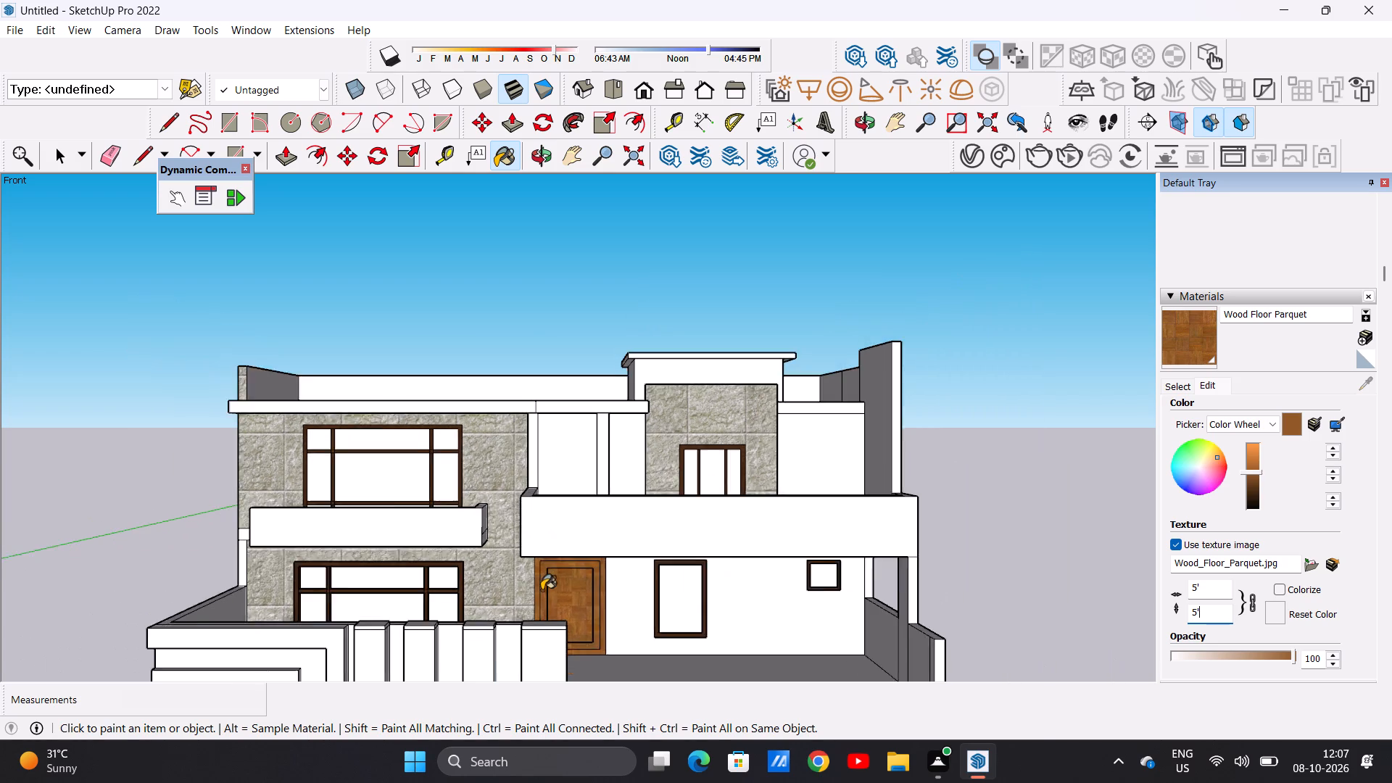
scroll(542, 590, "down", 3)
scroll(541, 589, "up", 1)
scroll(541, 589, "down", 5)
scroll(558, 581, "up", 3)
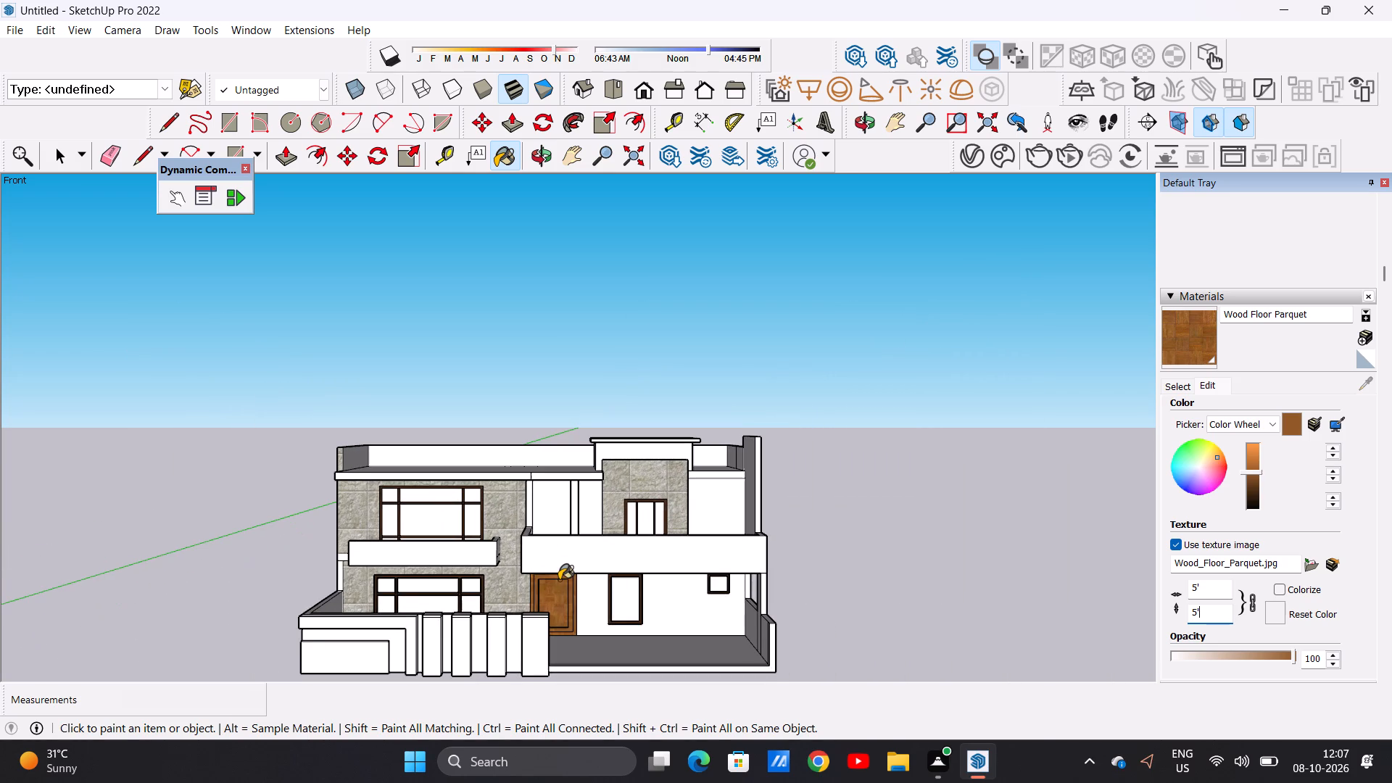
key("space")
Paint the three panes of the upper-floor terrace window with Translucent Glass Gray from the Glass and Mirrors collection.
scroll(642, 588, "down", 1)
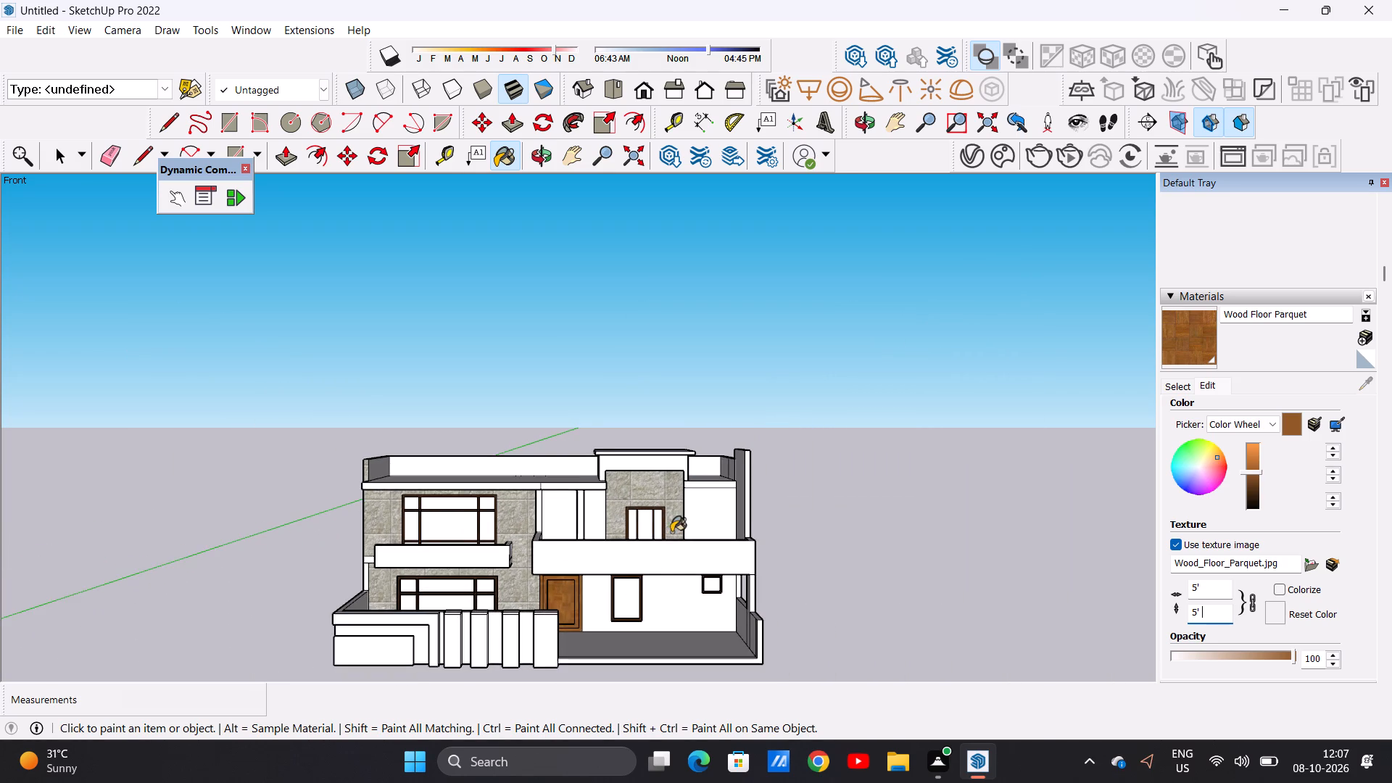
scroll(660, 531, "up", 8)
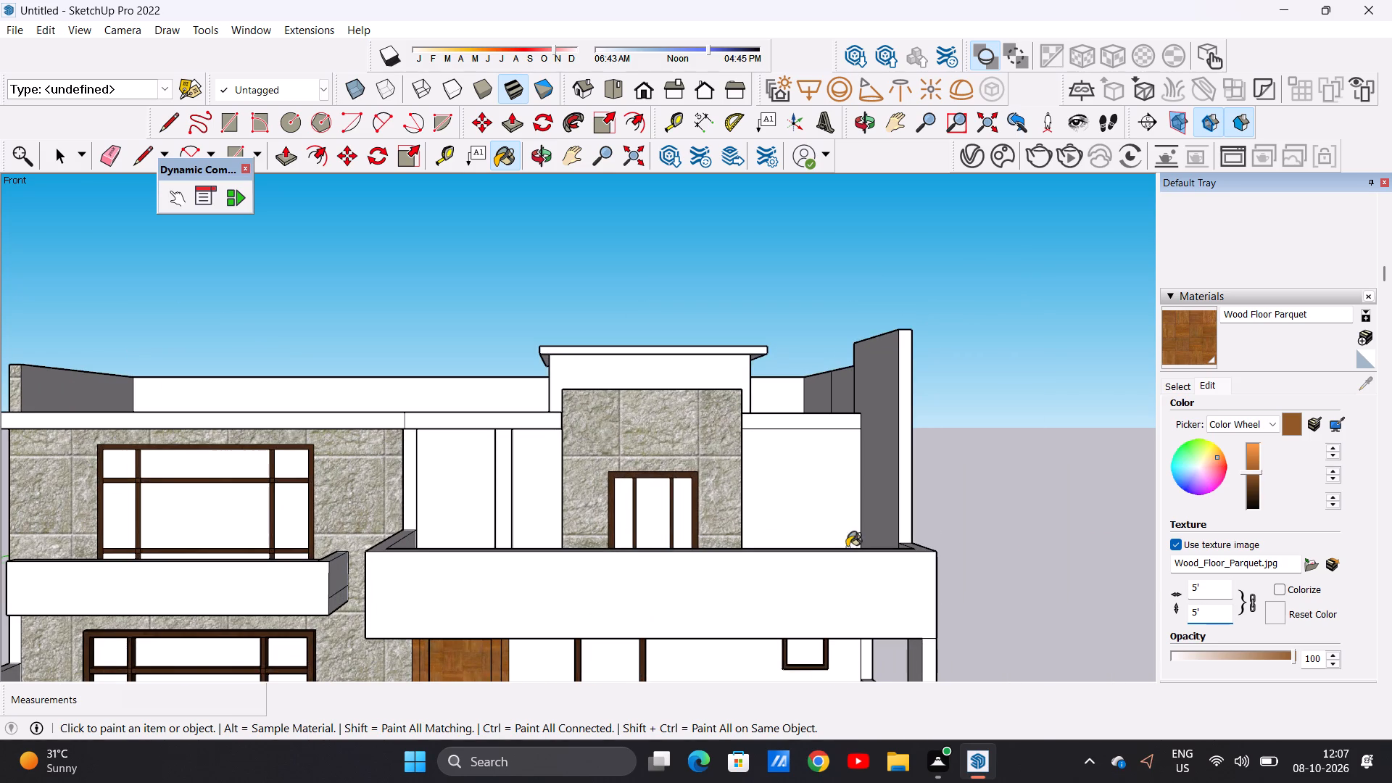
left_click(1185, 383)
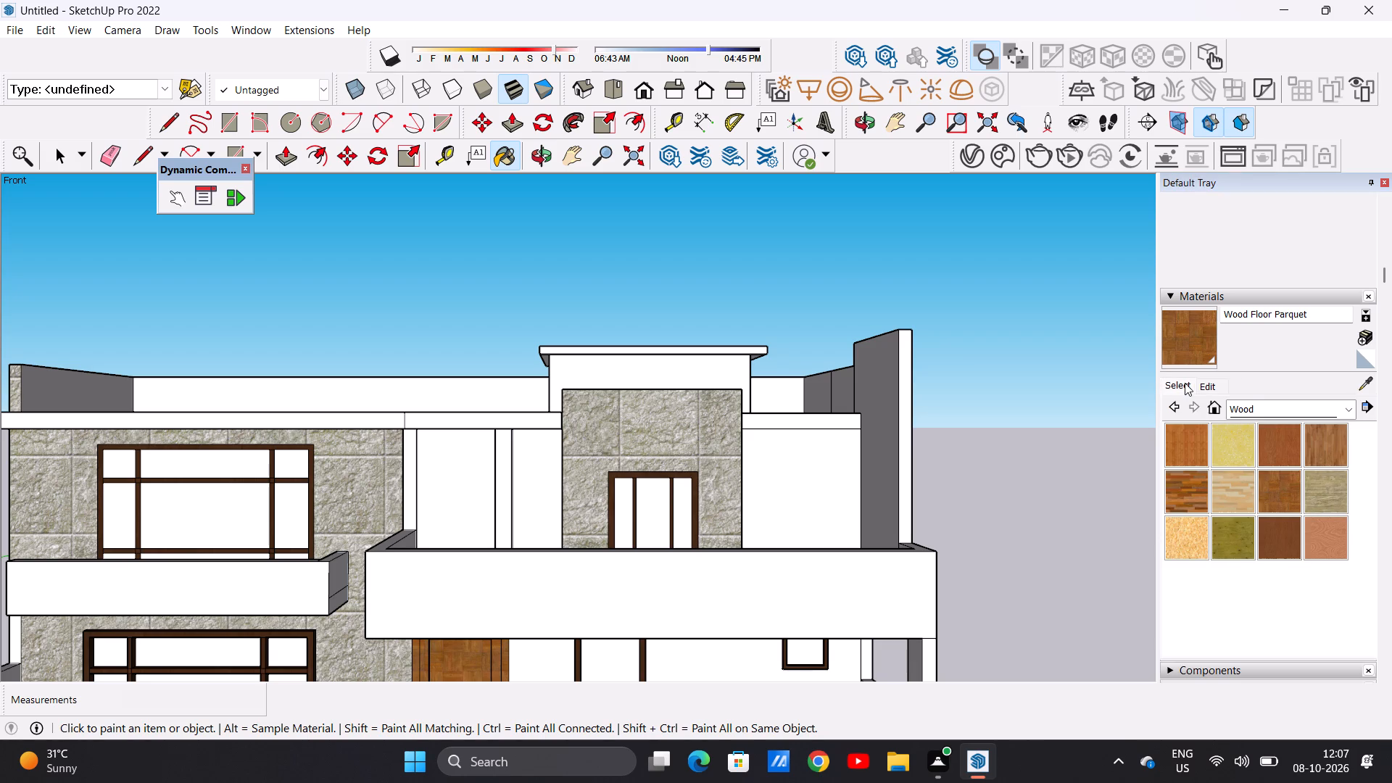
double_click(1348, 410)
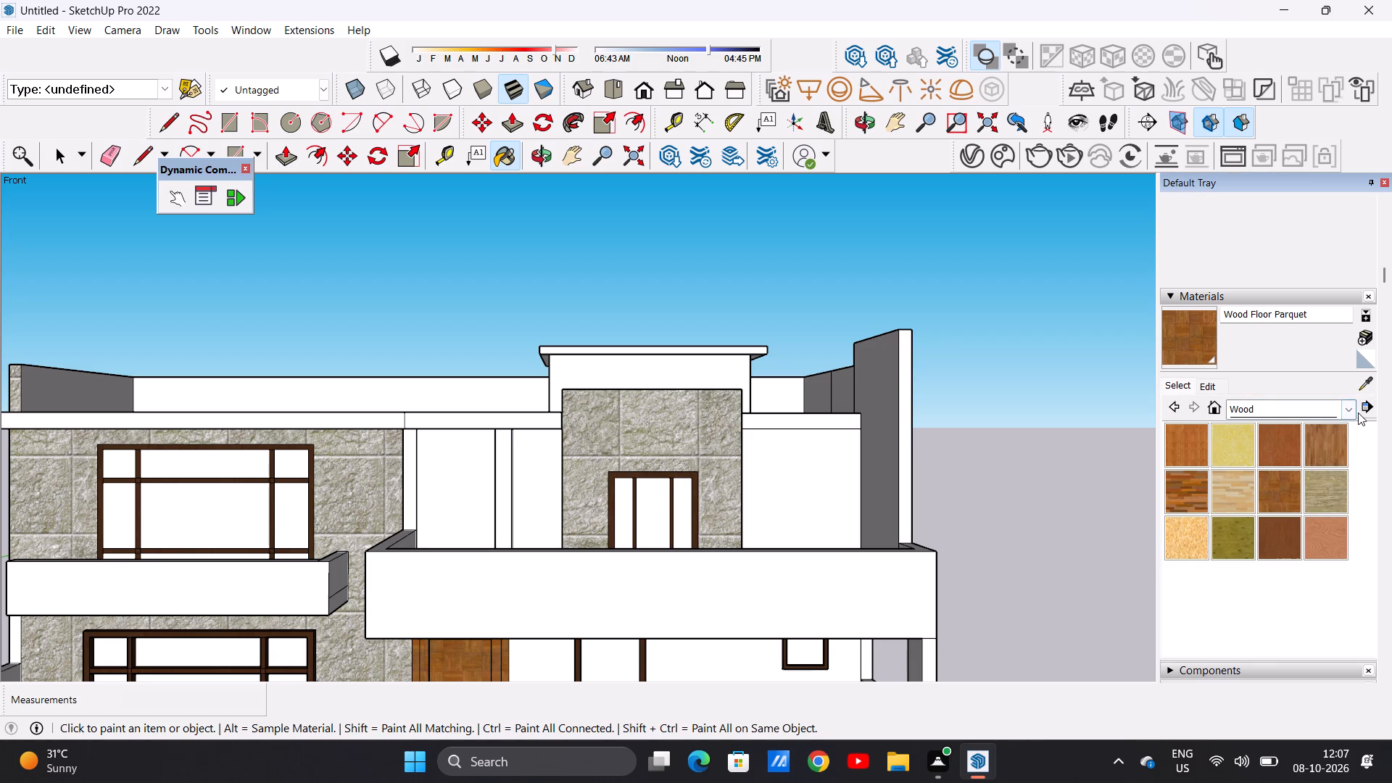
left_click(1353, 414)
left_click(1306, 502)
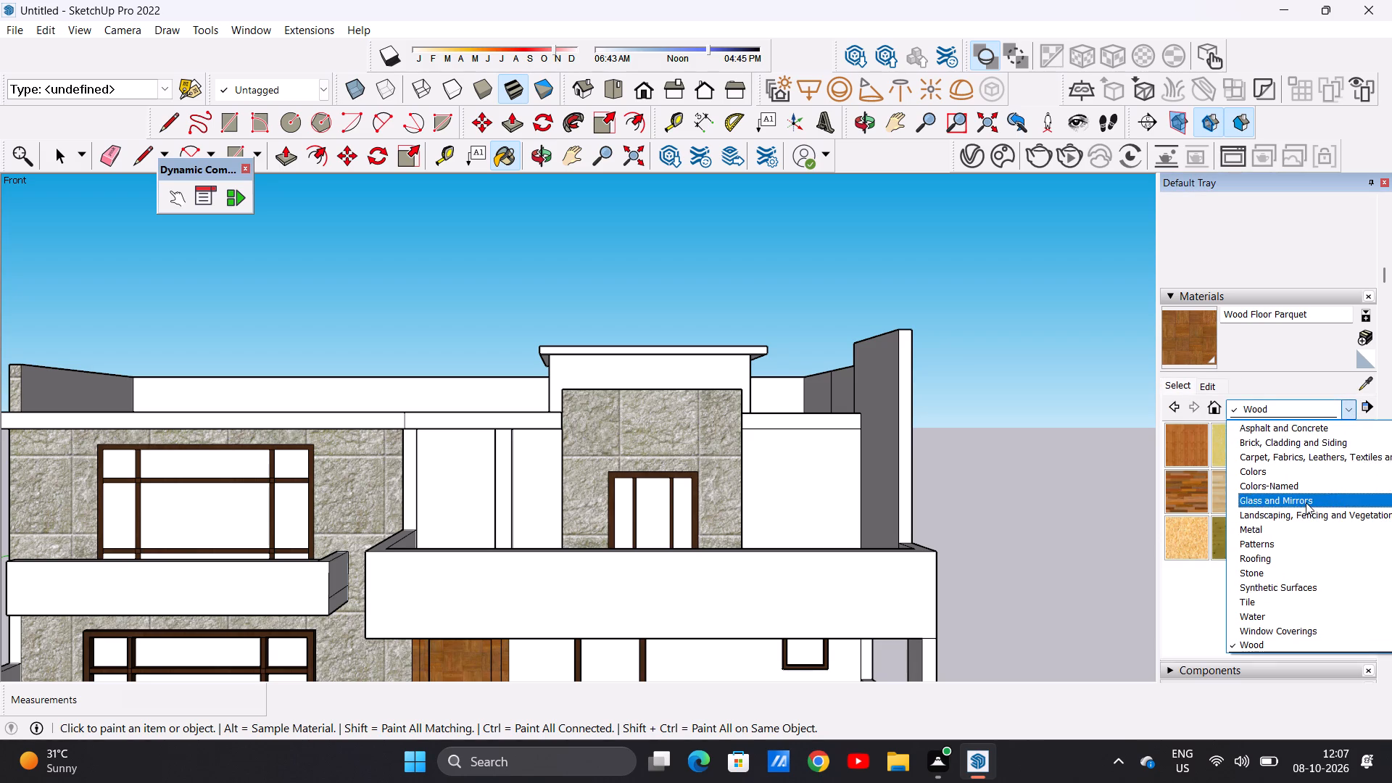
left_click(1323, 491)
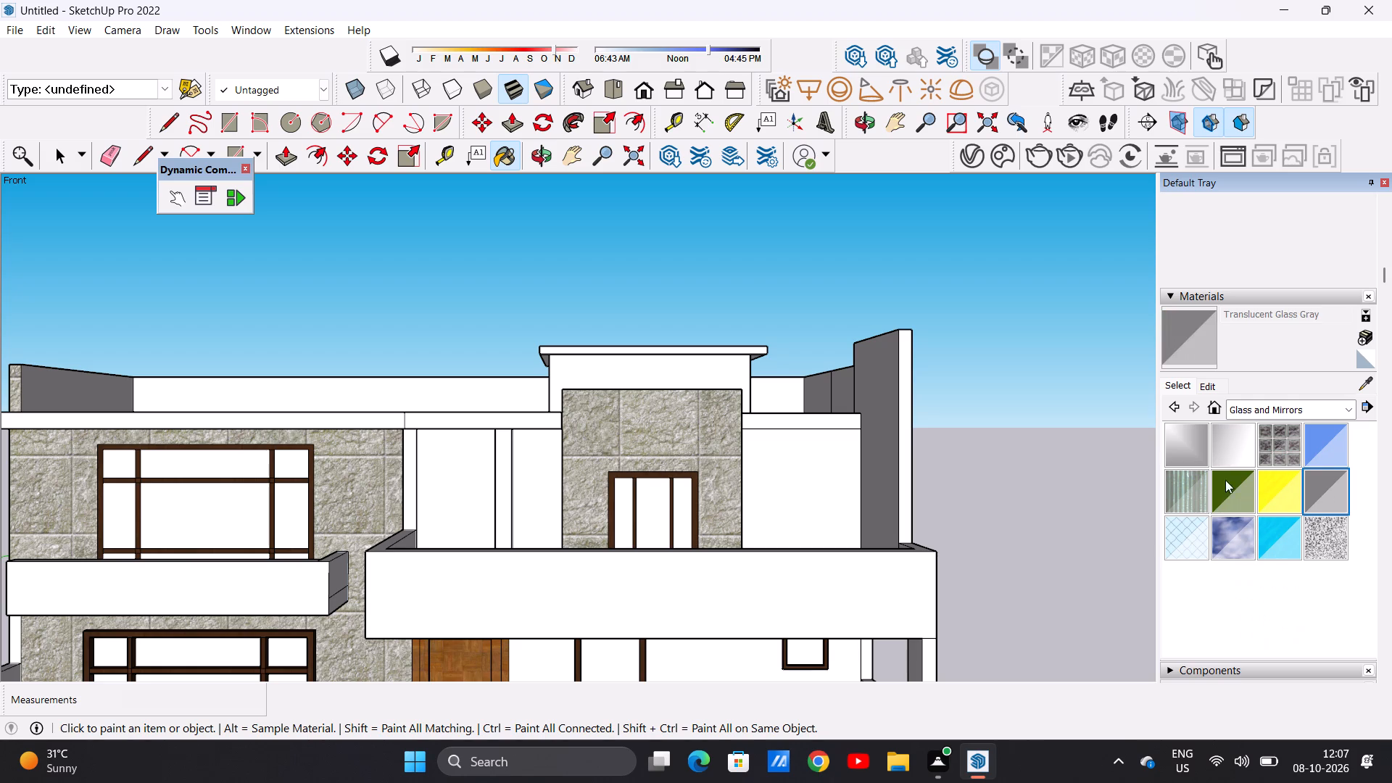
scroll(621, 497, "up", 18)
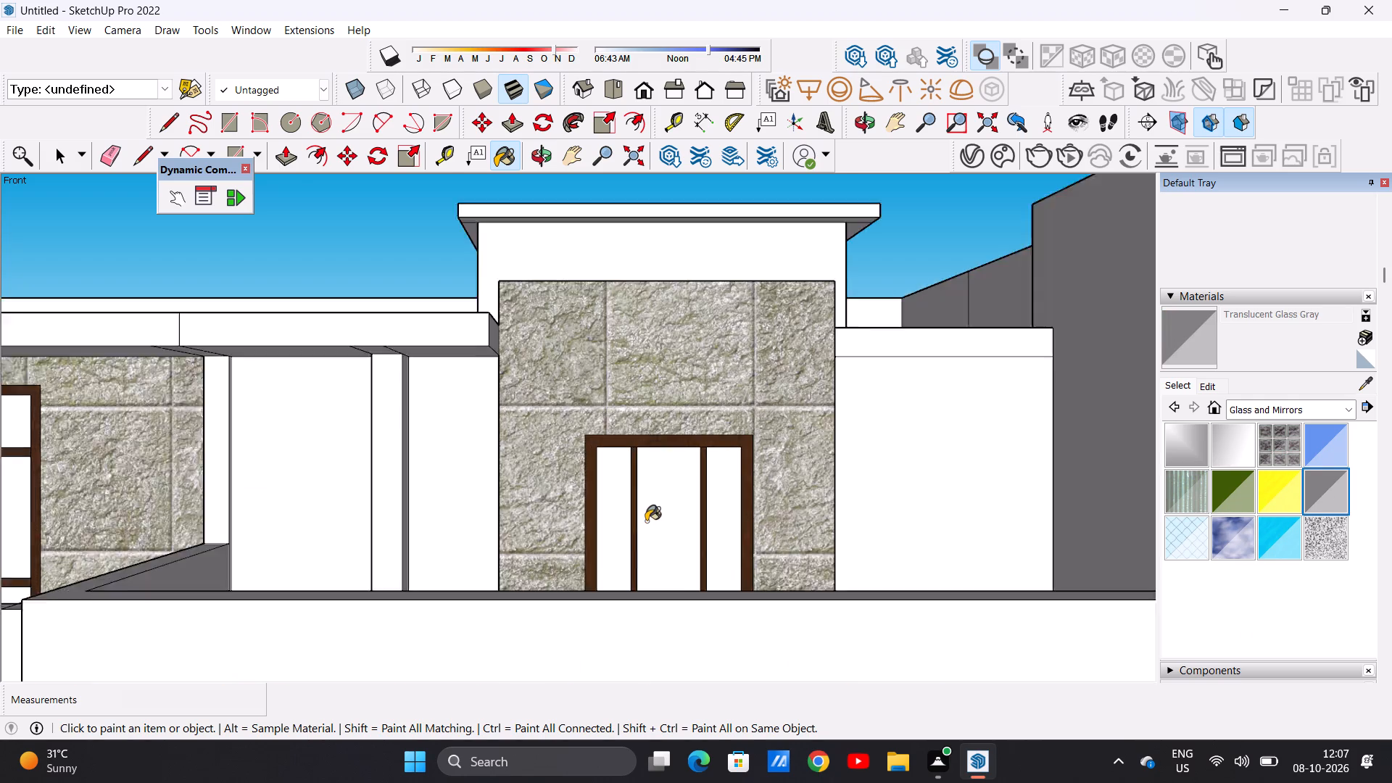
scroll(646, 521, "up", 3)
left_click(592, 518)
left_click(667, 510)
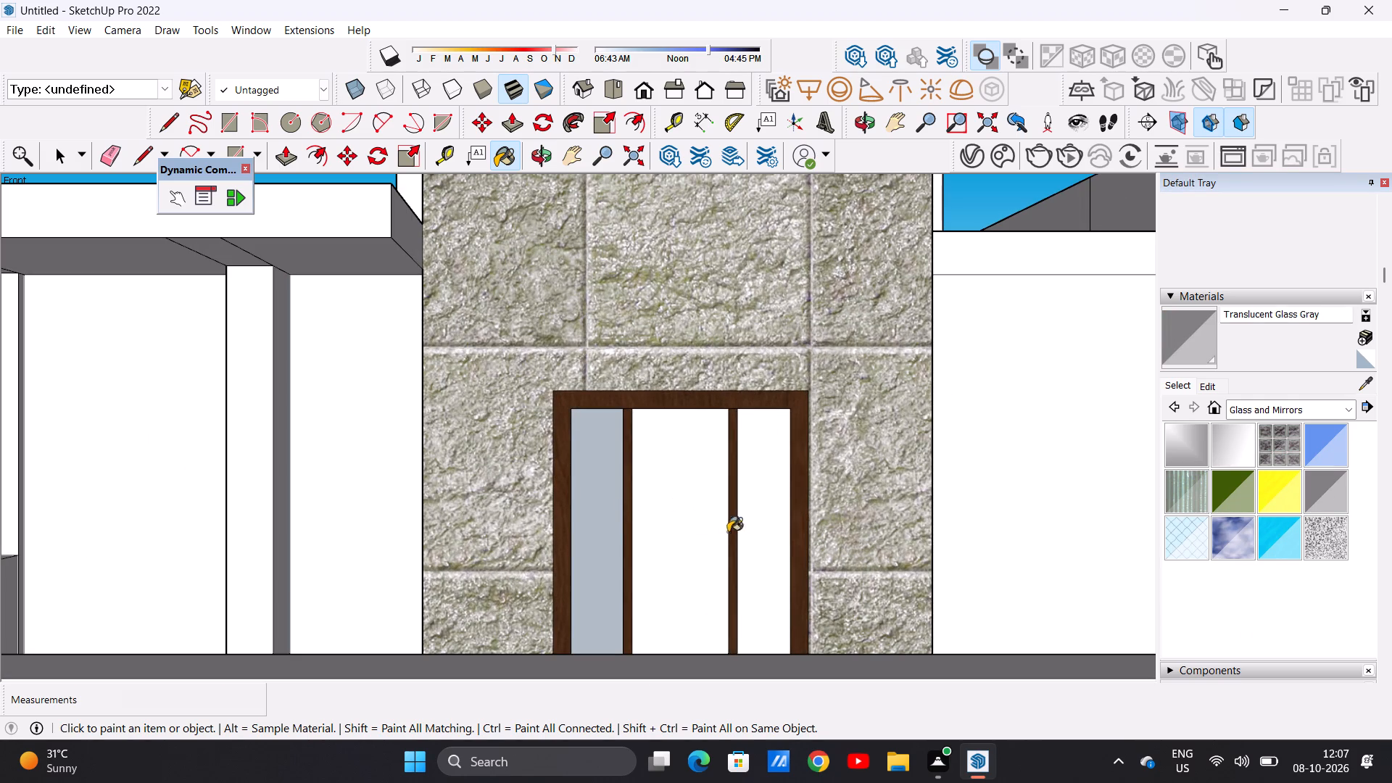
left_click(753, 539)
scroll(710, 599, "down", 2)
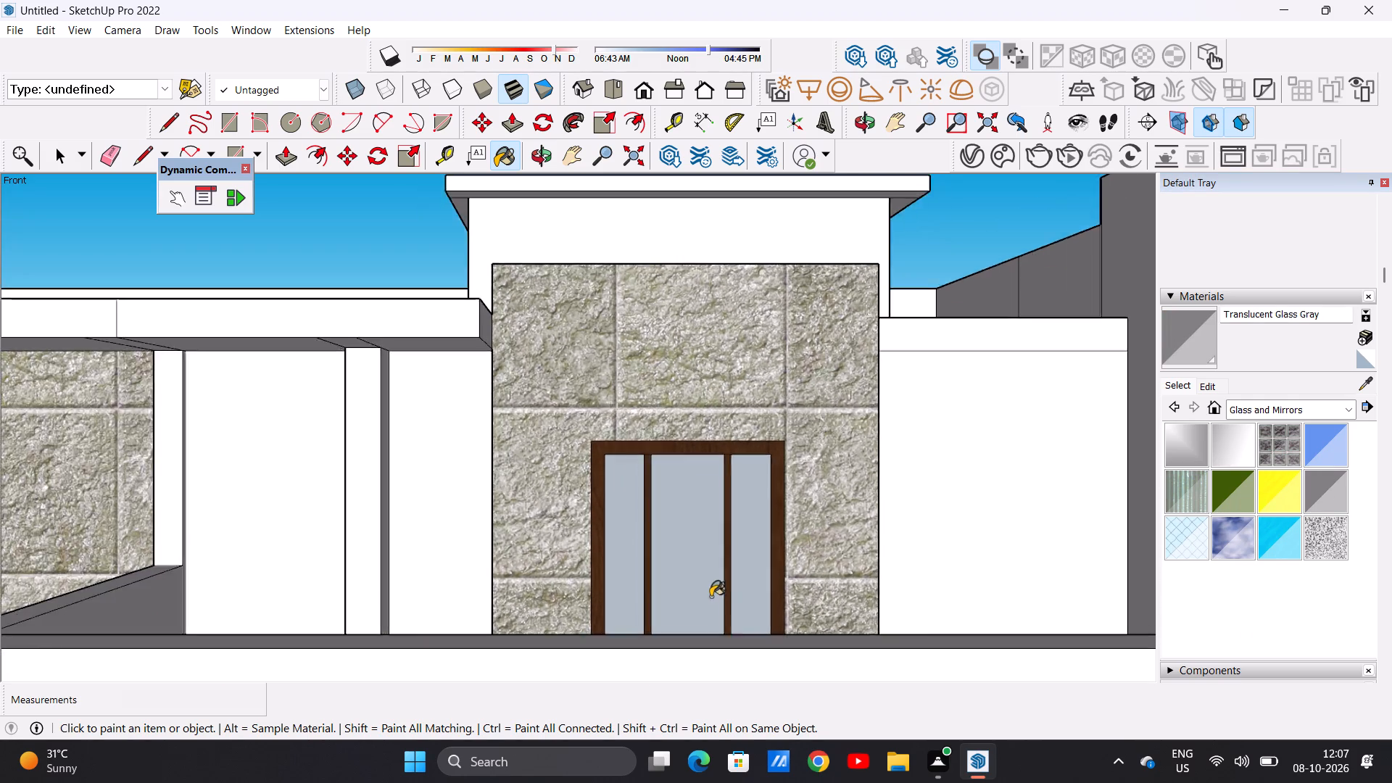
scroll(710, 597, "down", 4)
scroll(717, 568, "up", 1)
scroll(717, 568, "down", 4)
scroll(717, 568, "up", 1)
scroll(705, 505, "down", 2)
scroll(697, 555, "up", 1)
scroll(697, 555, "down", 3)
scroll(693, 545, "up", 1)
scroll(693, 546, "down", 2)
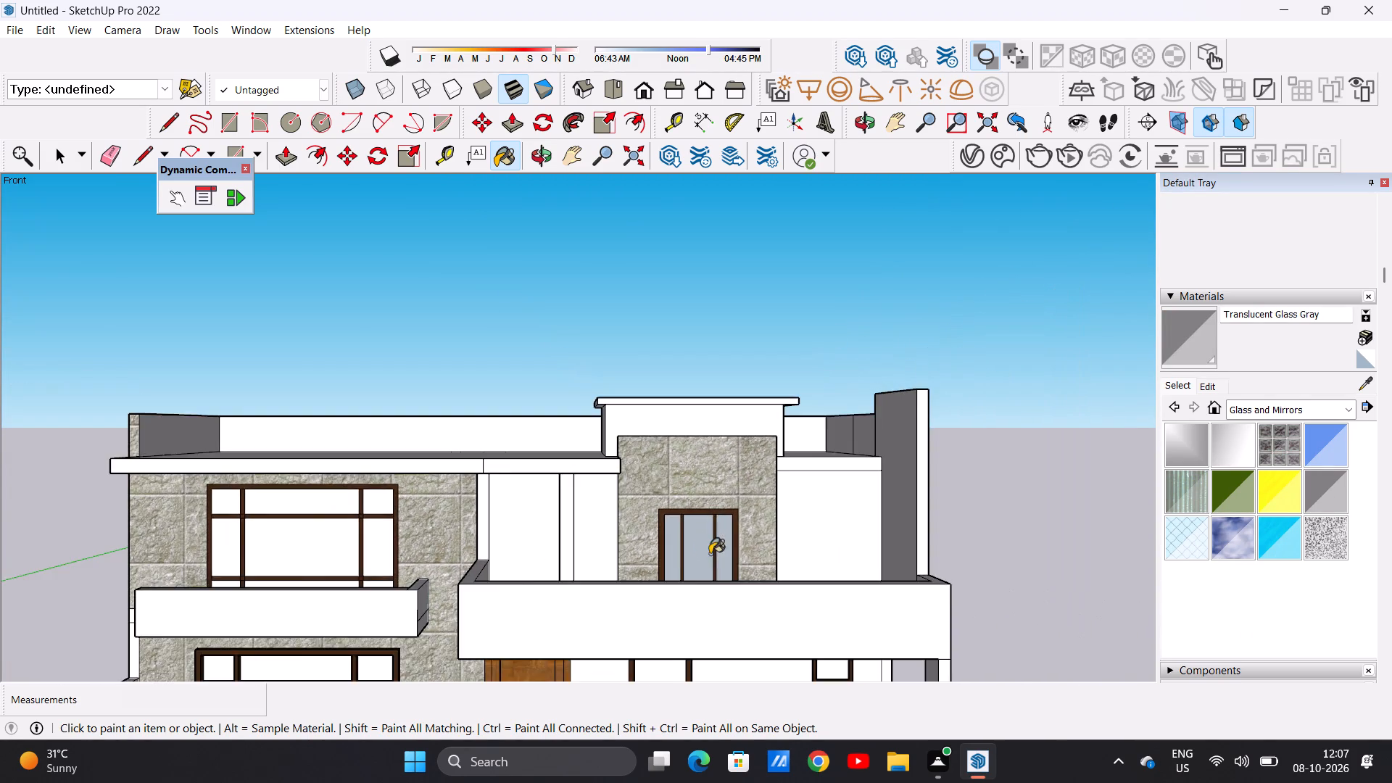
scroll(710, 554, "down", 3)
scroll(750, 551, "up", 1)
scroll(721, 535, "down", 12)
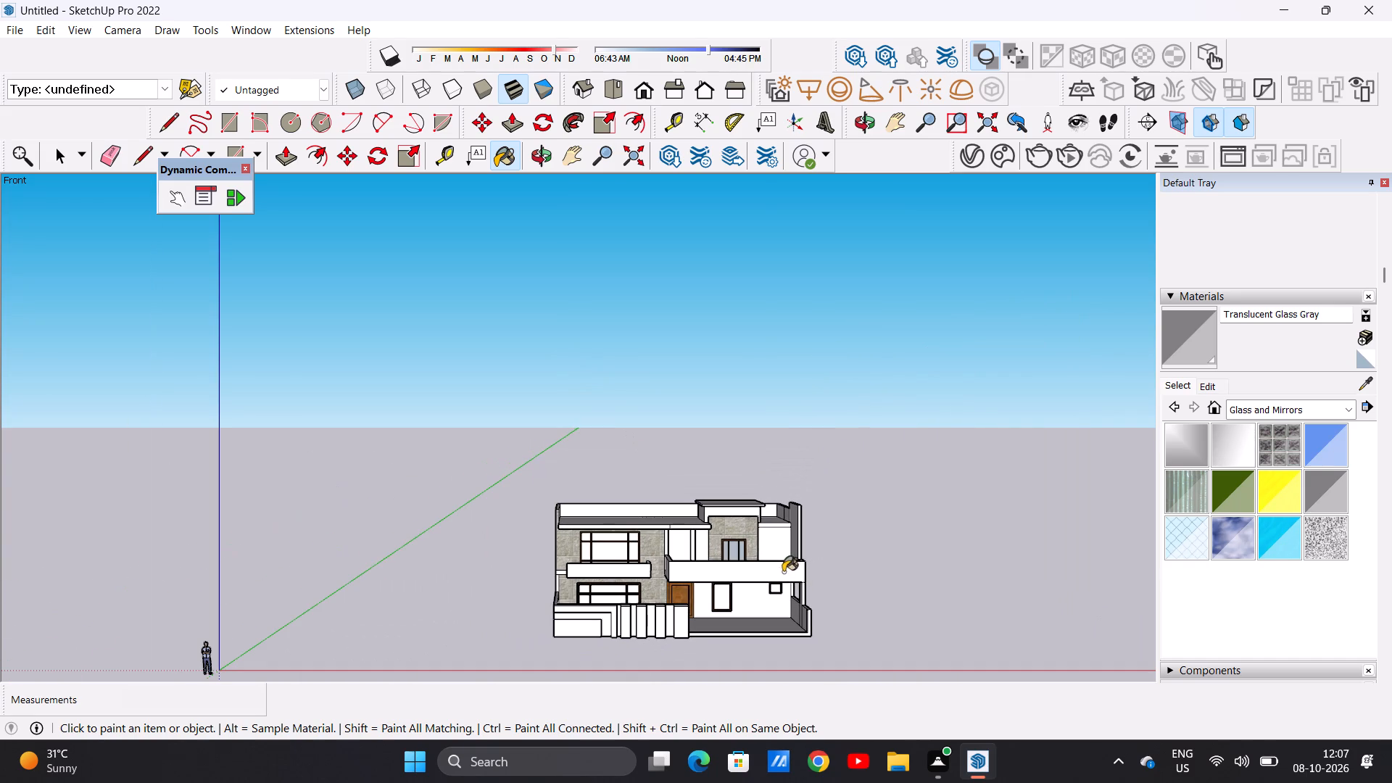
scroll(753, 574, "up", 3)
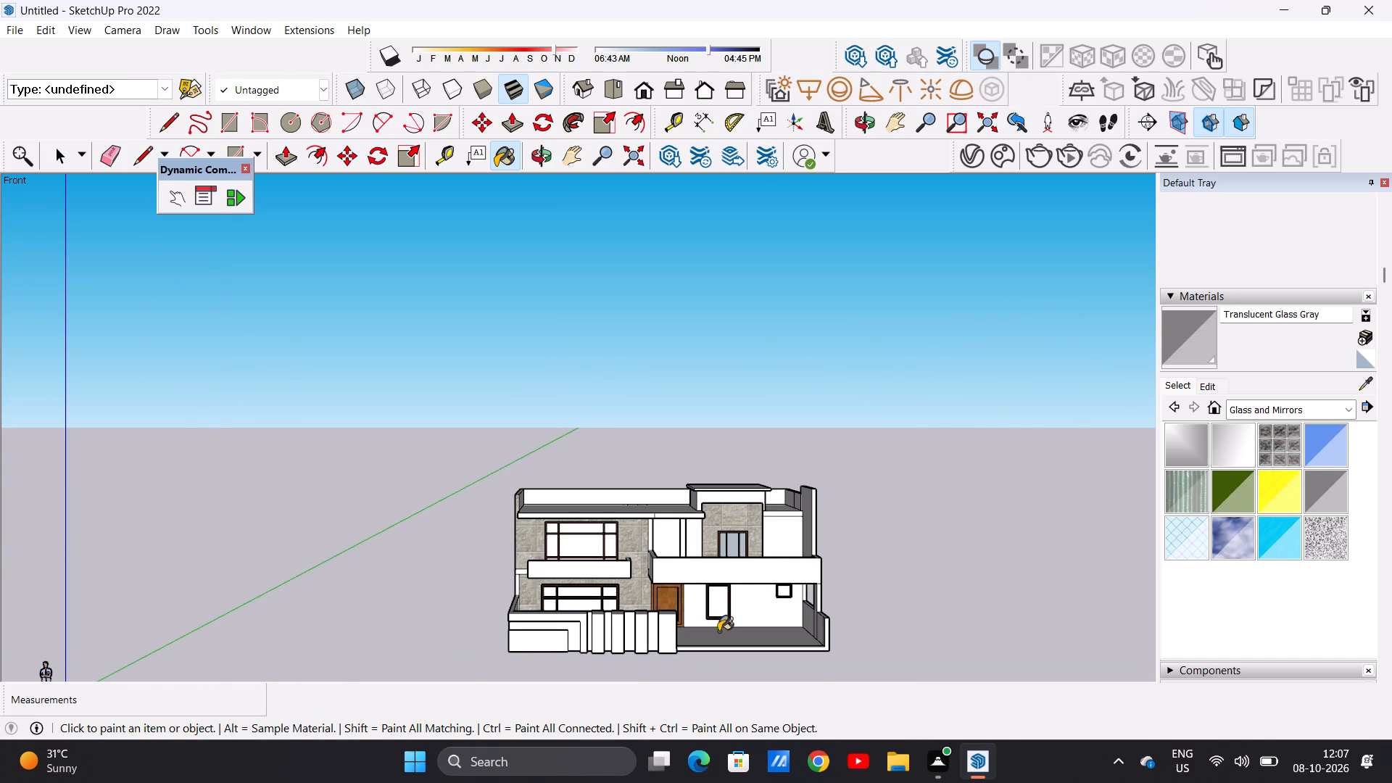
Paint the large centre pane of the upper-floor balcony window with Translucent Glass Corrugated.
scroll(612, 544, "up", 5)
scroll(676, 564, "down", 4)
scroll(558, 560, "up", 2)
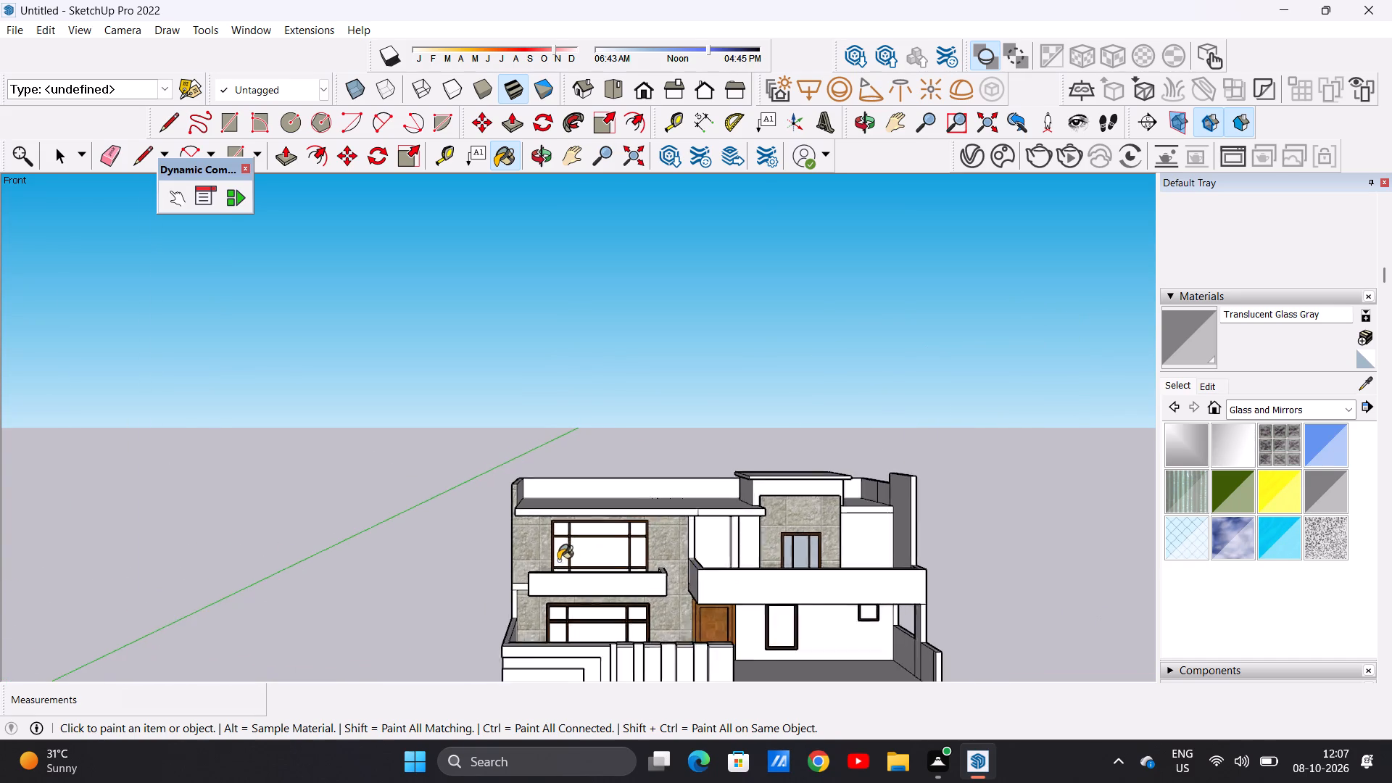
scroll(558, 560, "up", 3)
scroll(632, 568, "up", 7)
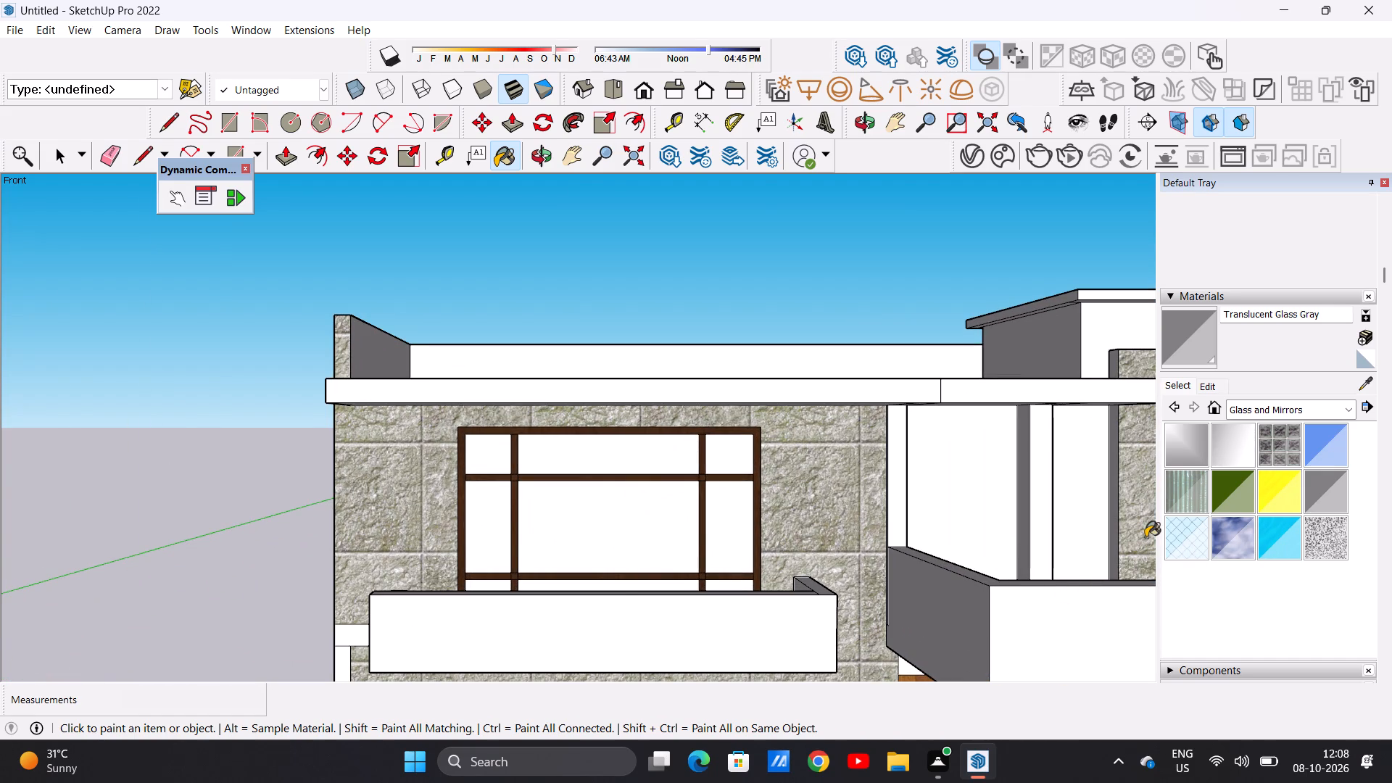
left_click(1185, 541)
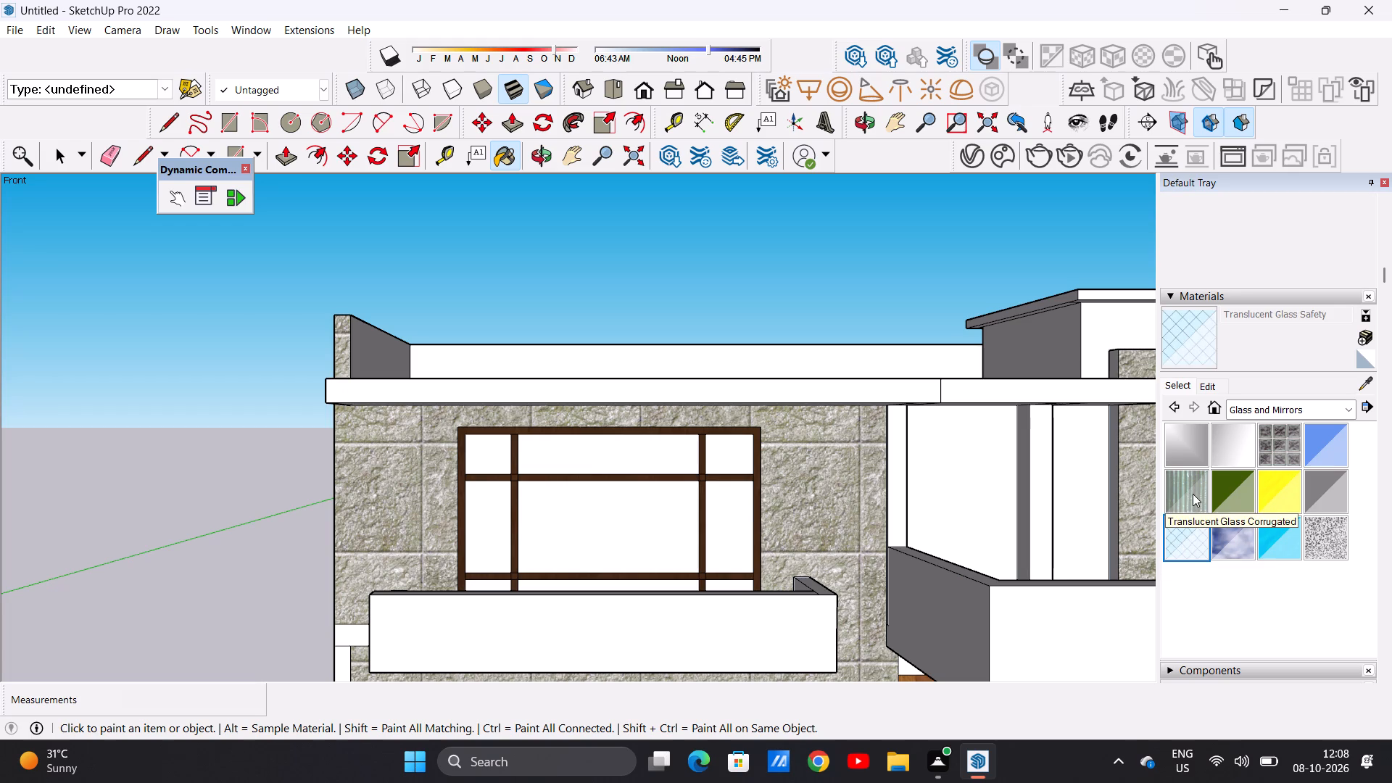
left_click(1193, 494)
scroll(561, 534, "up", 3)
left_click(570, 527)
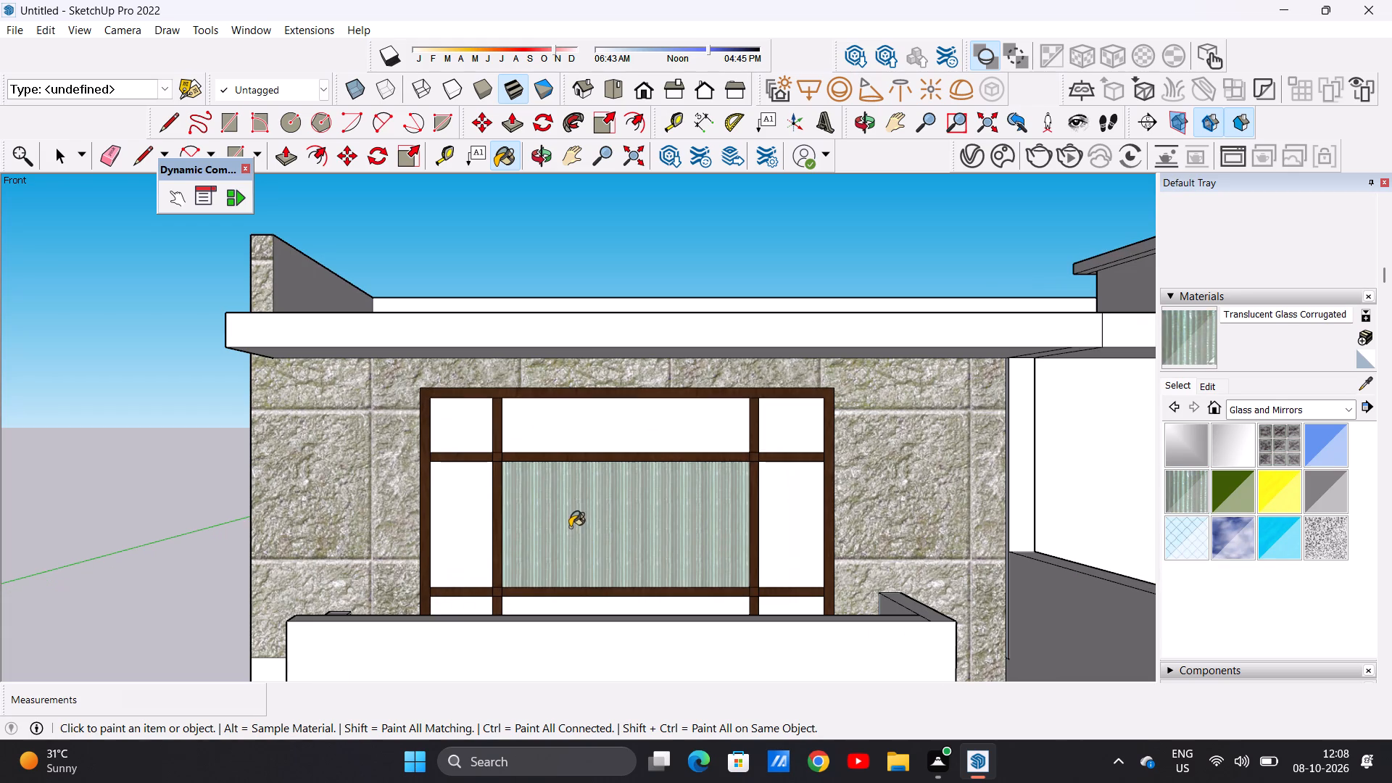
Paint the six upper and middle panes of the balcony window with Translucent Glass Safety.
scroll(589, 570, "up", 3)
left_click(1192, 540)
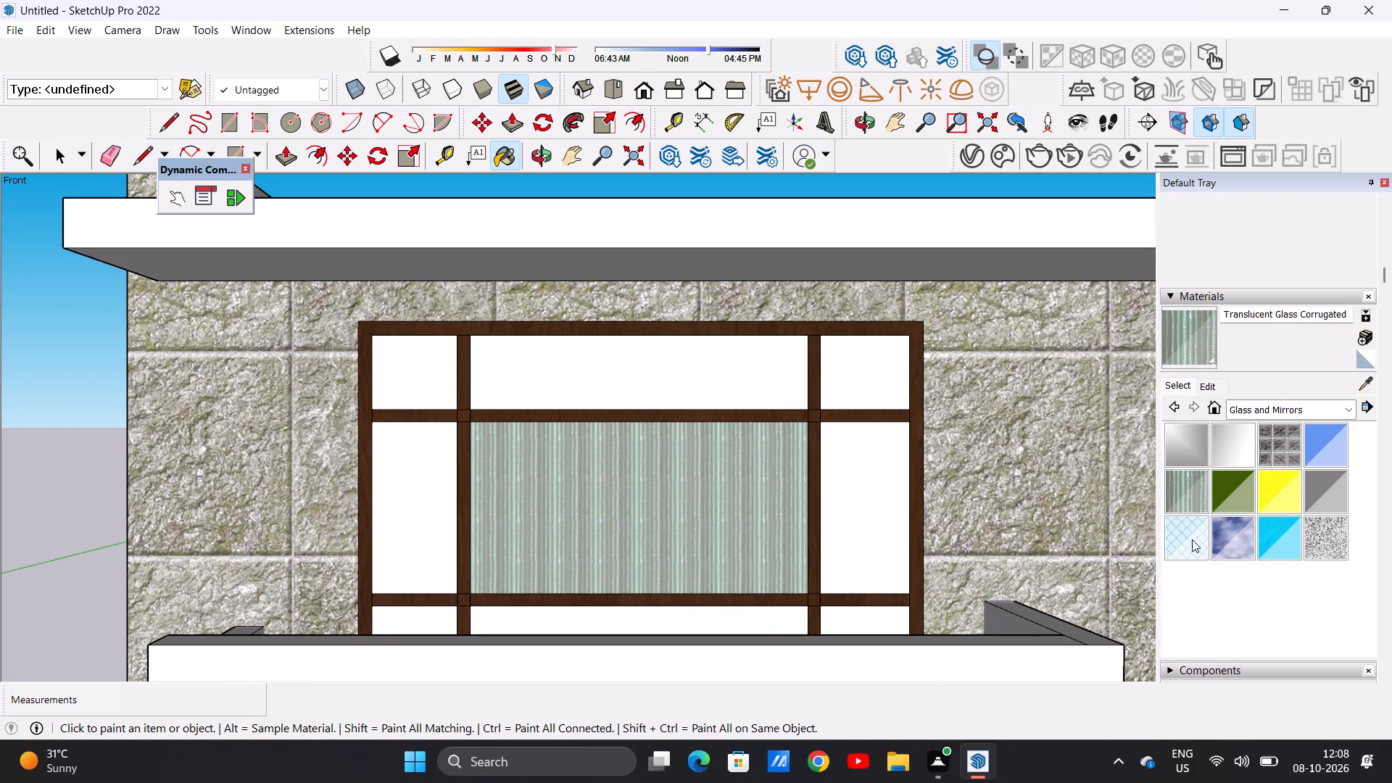
scroll(607, 509, "up", 3)
left_click(607, 509)
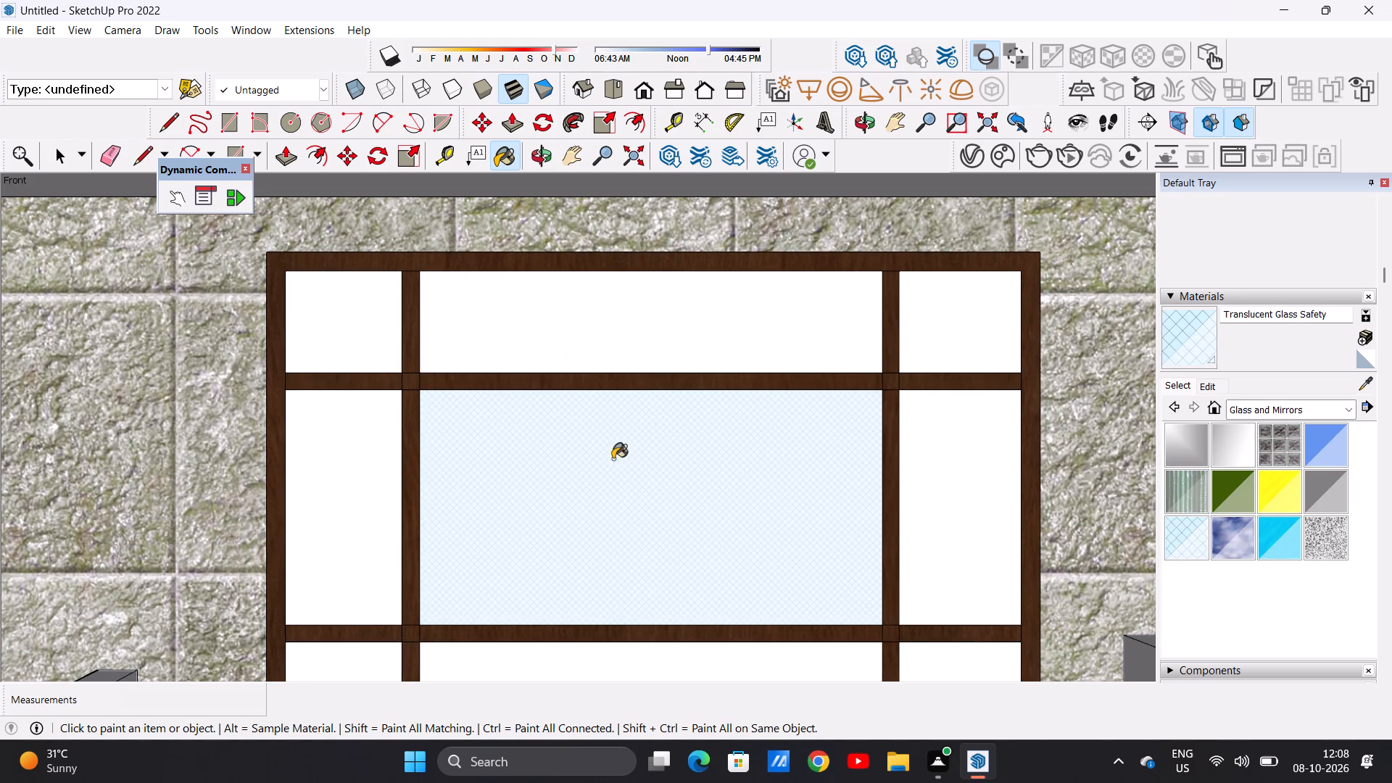
left_click(631, 352)
left_click(318, 333)
left_click(346, 457)
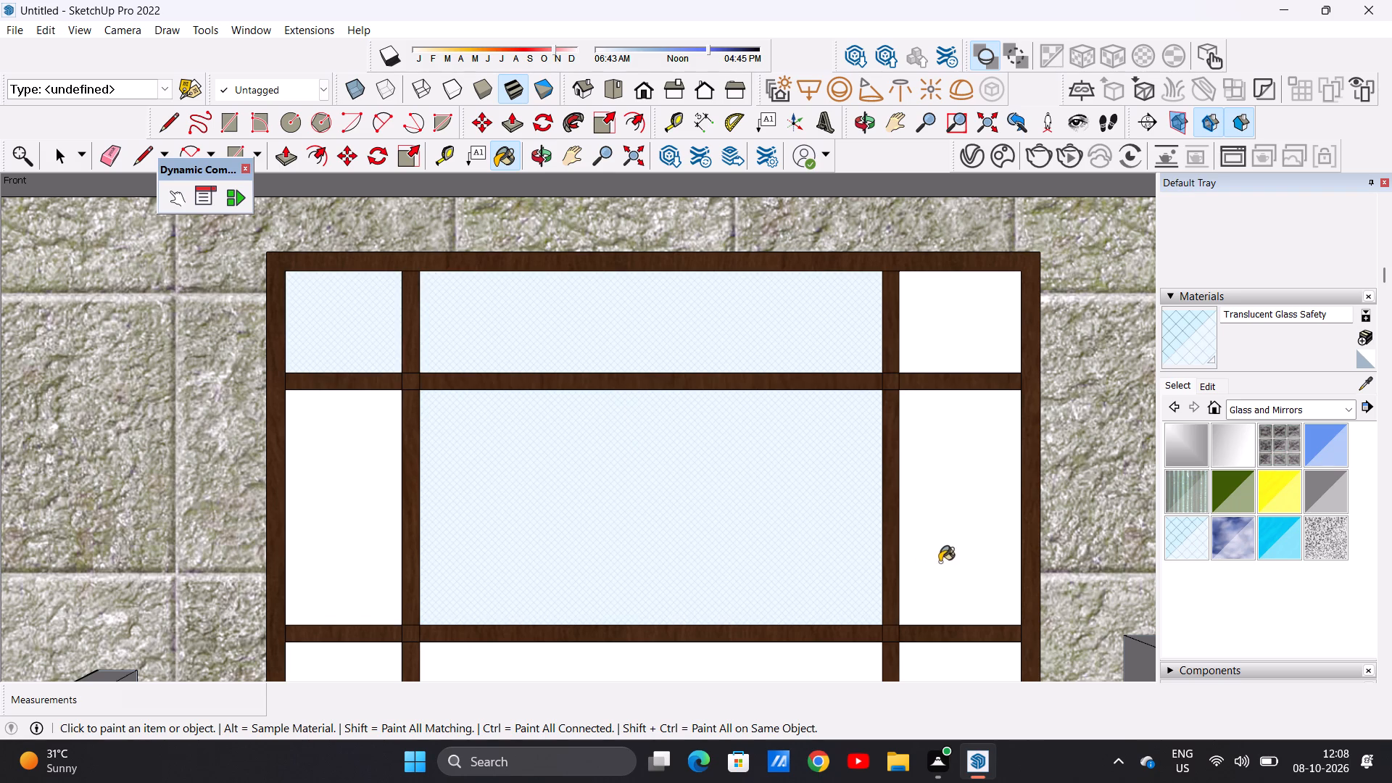
left_click(940, 562)
left_click(942, 321)
Set the Translucent Glass Safety texture size to 2' by 2'.
scroll(717, 580, "up", 6)
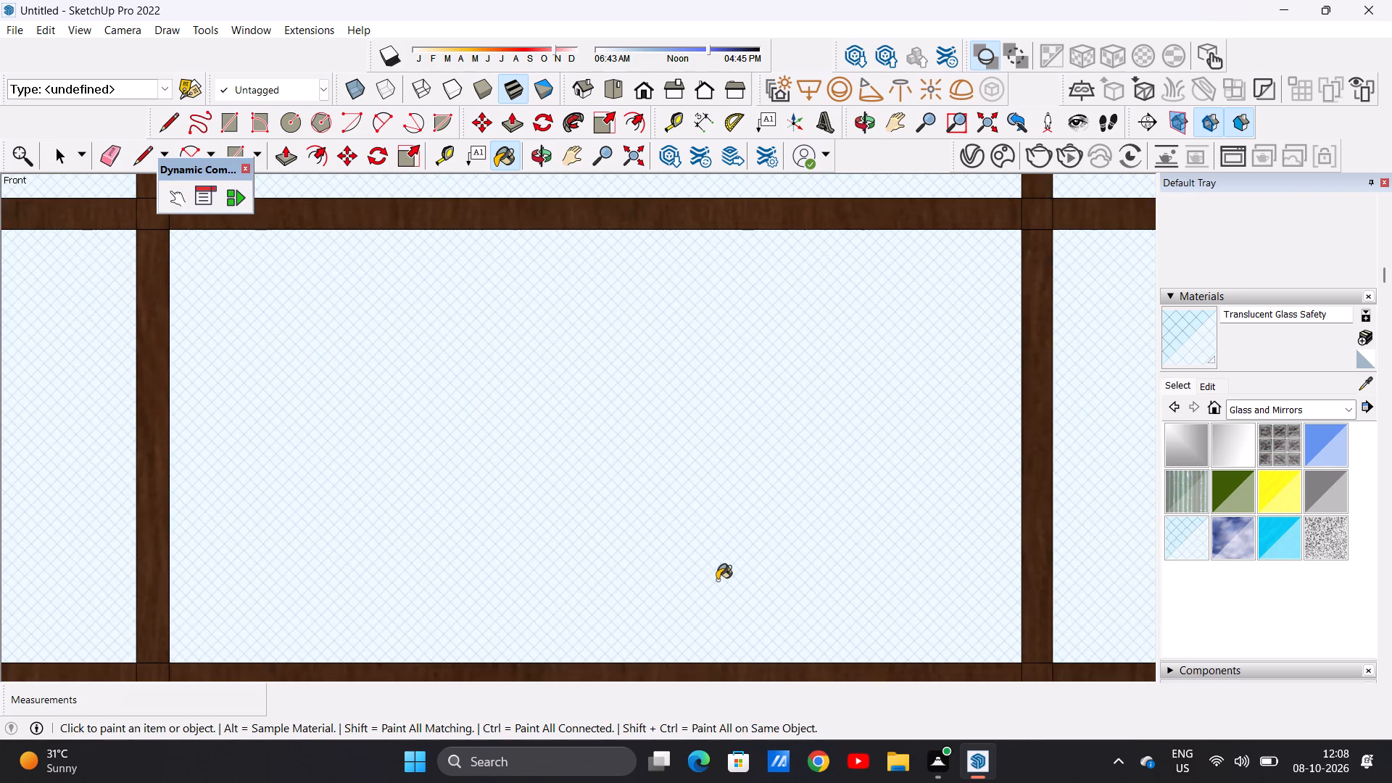
scroll(717, 580, "up", 1)
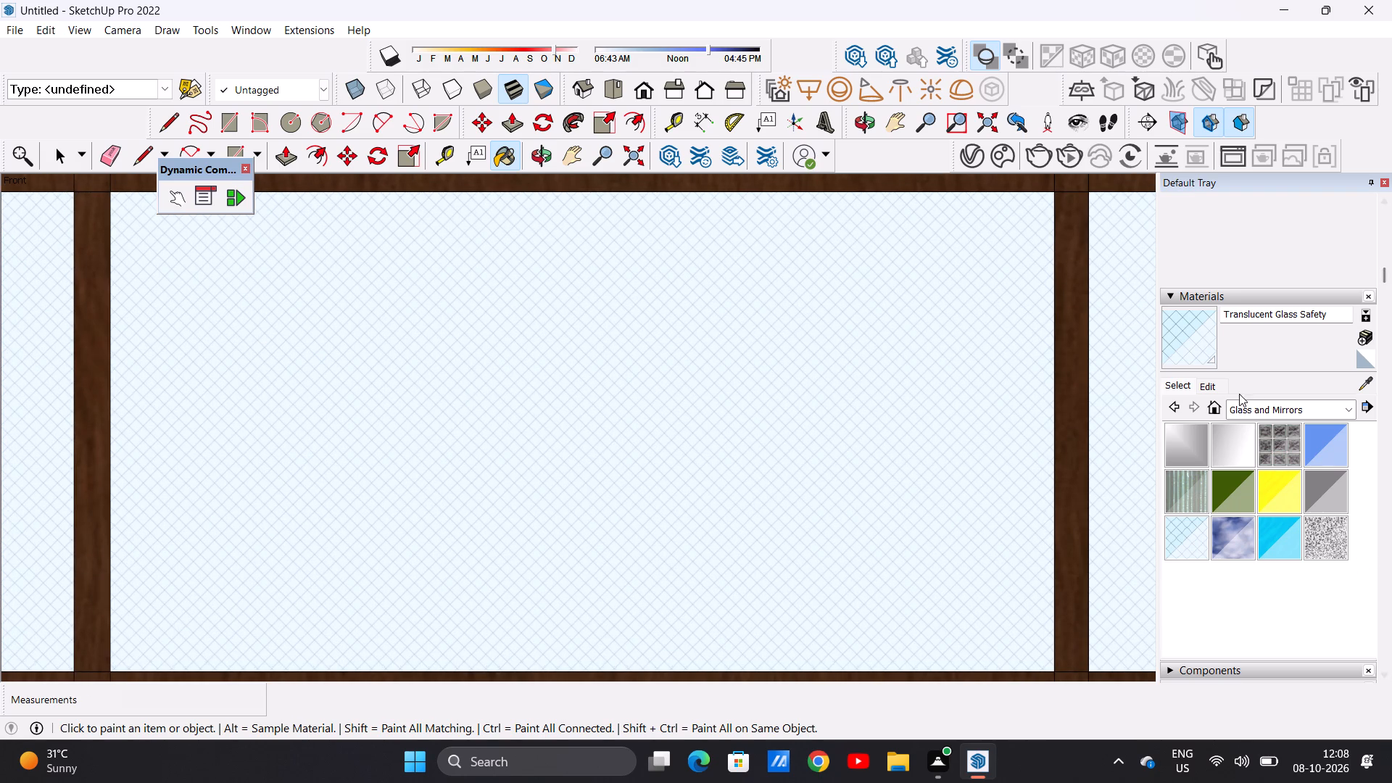
left_click(1206, 392)
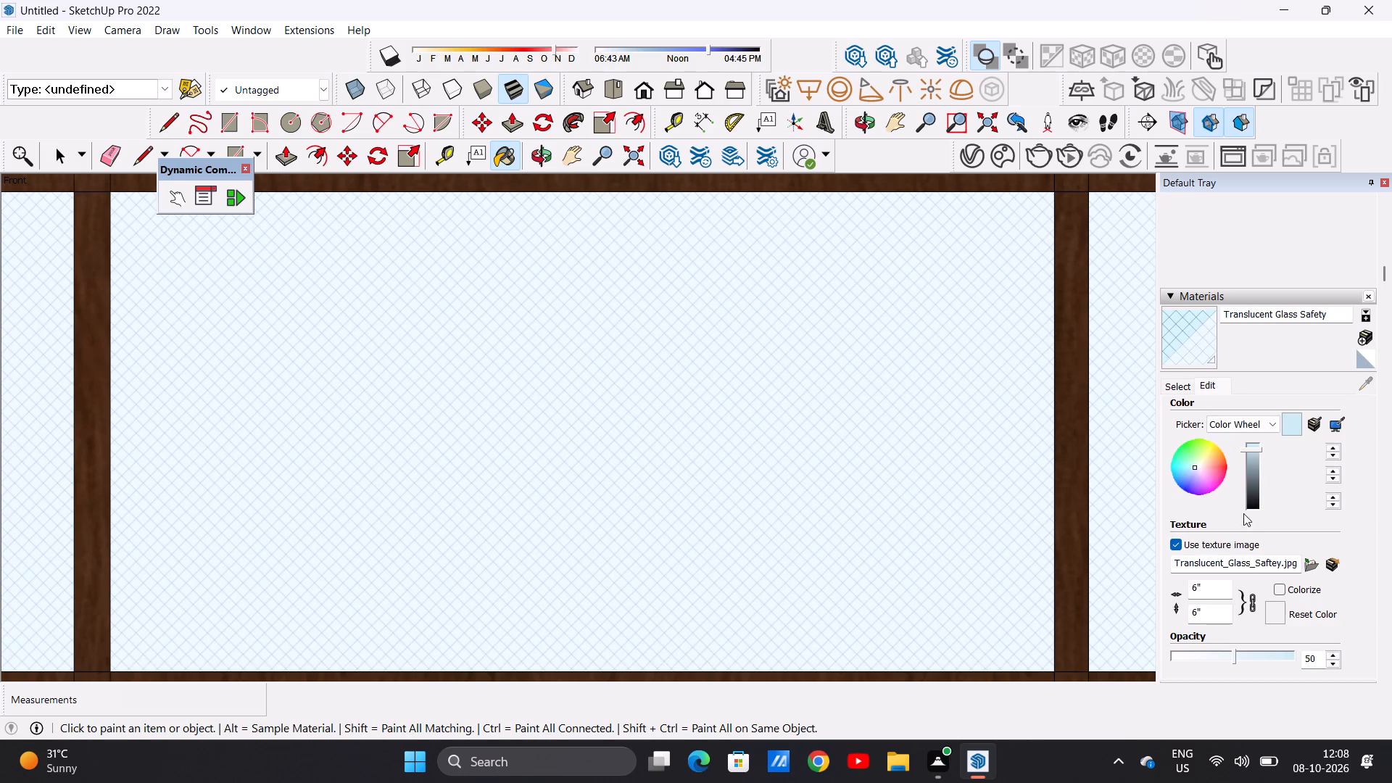
left_click(1211, 612)
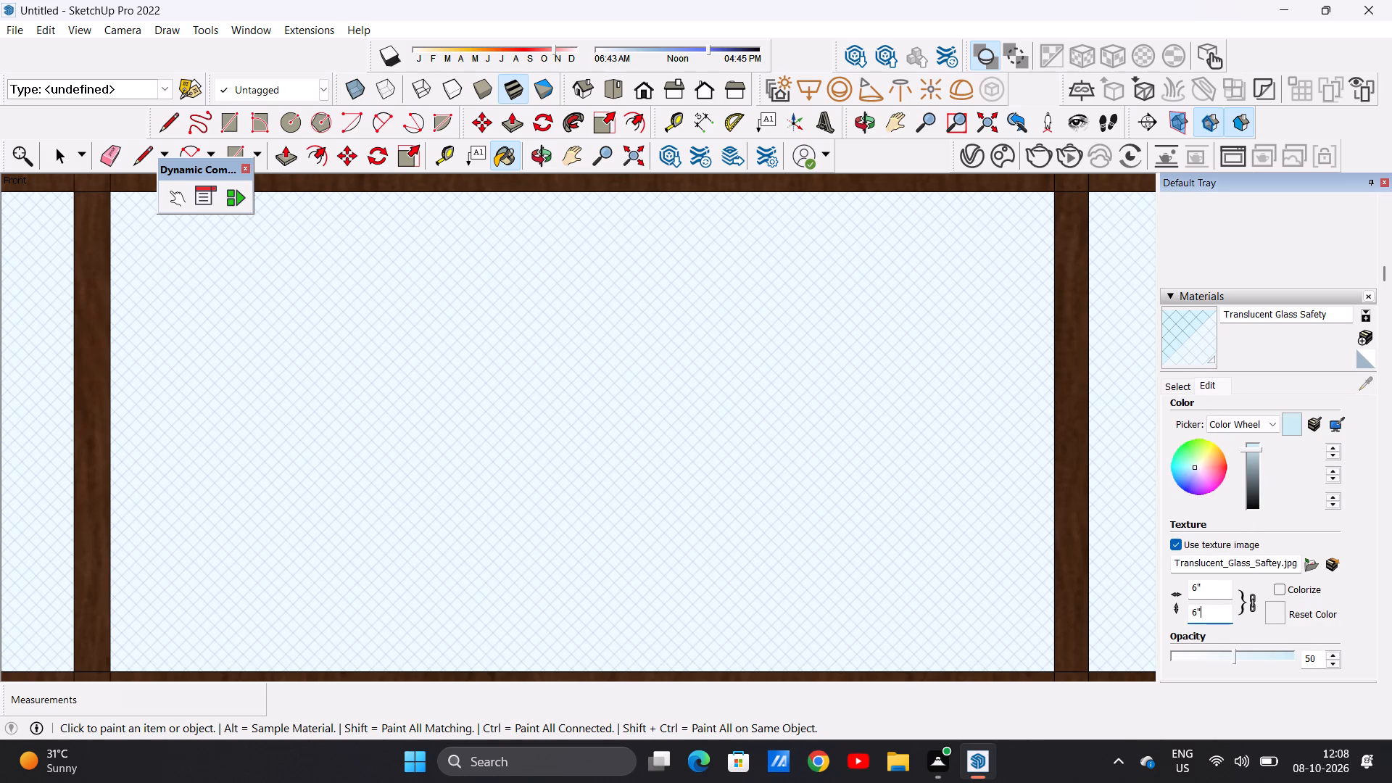
key("BackSpace")
key("BackSpace")
key("BackSpace")
type("2'")
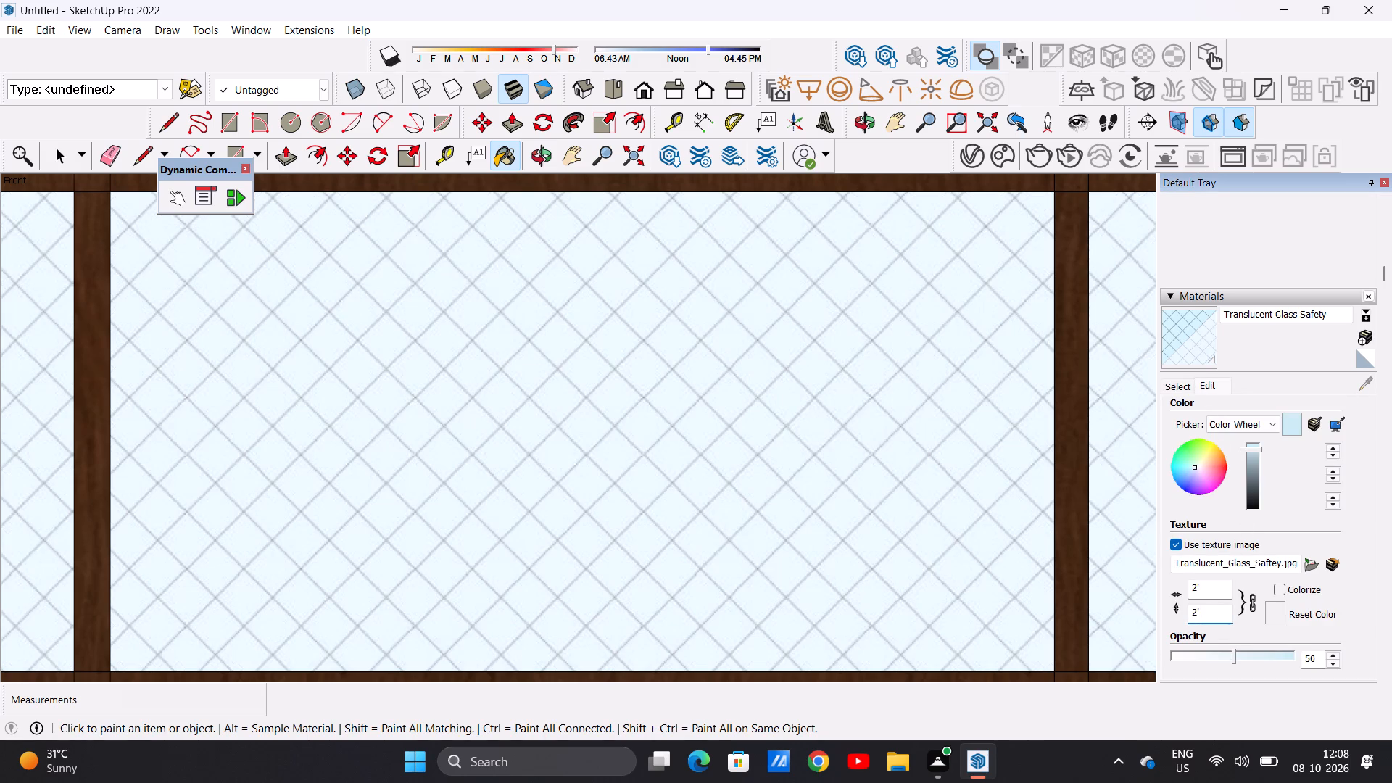
key("Return")
Examine the rescaled safety glass pattern on the balcony window from close up and from farther away.
scroll(612, 503, "down", 3)
scroll(616, 503, "up", 1)
scroll(621, 503, "down", 3)
scroll(660, 481, "up", 1)
scroll(677, 478, "down", 6)
scroll(701, 457, "up", 1)
scroll(701, 457, "down", 2)
scroll(701, 457, "up", 1)
scroll(705, 451, "down", 1)
scroll(705, 451, "up", 1)
scroll(705, 451, "down", 3)
scroll(706, 439, "up", 1)
scroll(706, 439, "down", 4)
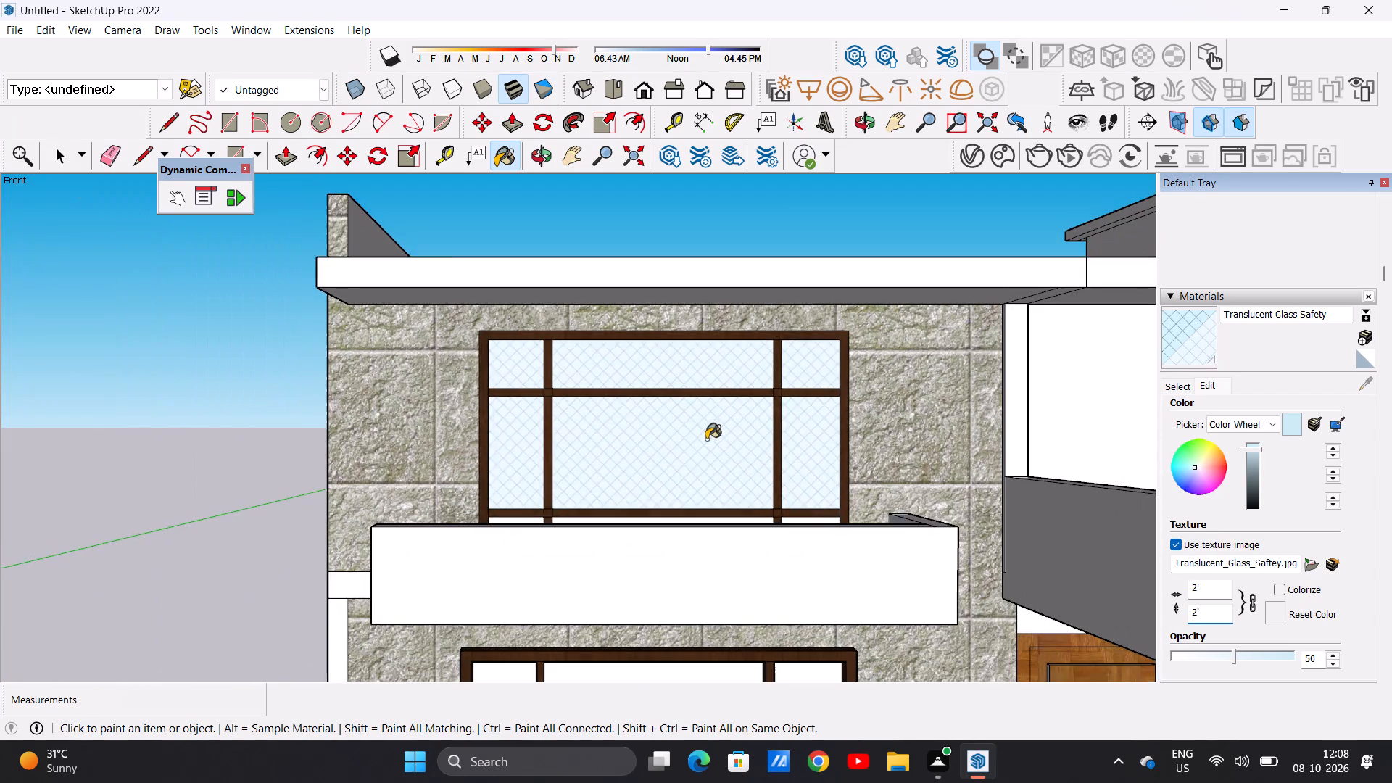
Paint the three bottom panes of the balcony window, behind the parapet, with Translucent Glass Safety.
scroll(706, 439, "down", 2)
middle_click(736, 485)
middle_click_drag(736, 495, 722, 600)
scroll(654, 512, "up", 7)
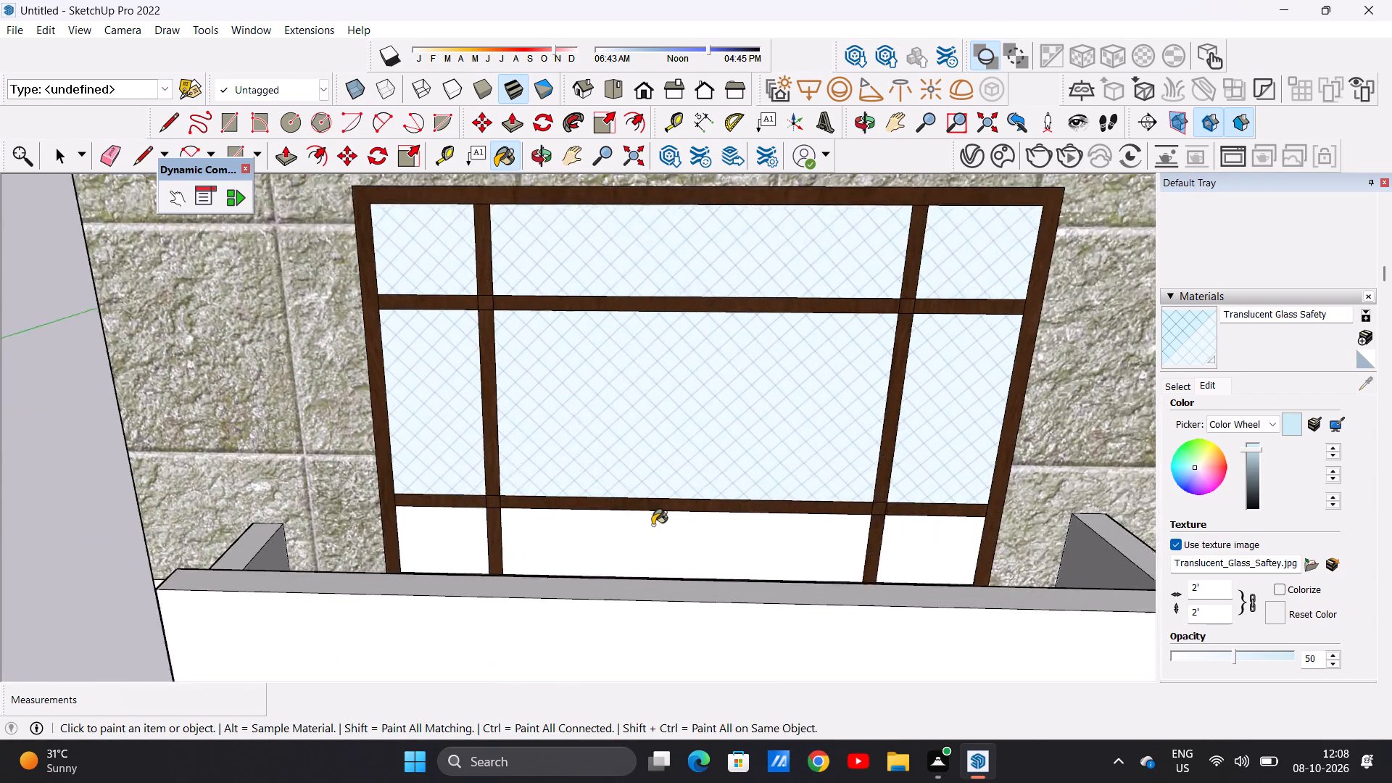
scroll(652, 525, "up", 2)
left_click(652, 529)
left_click(394, 532)
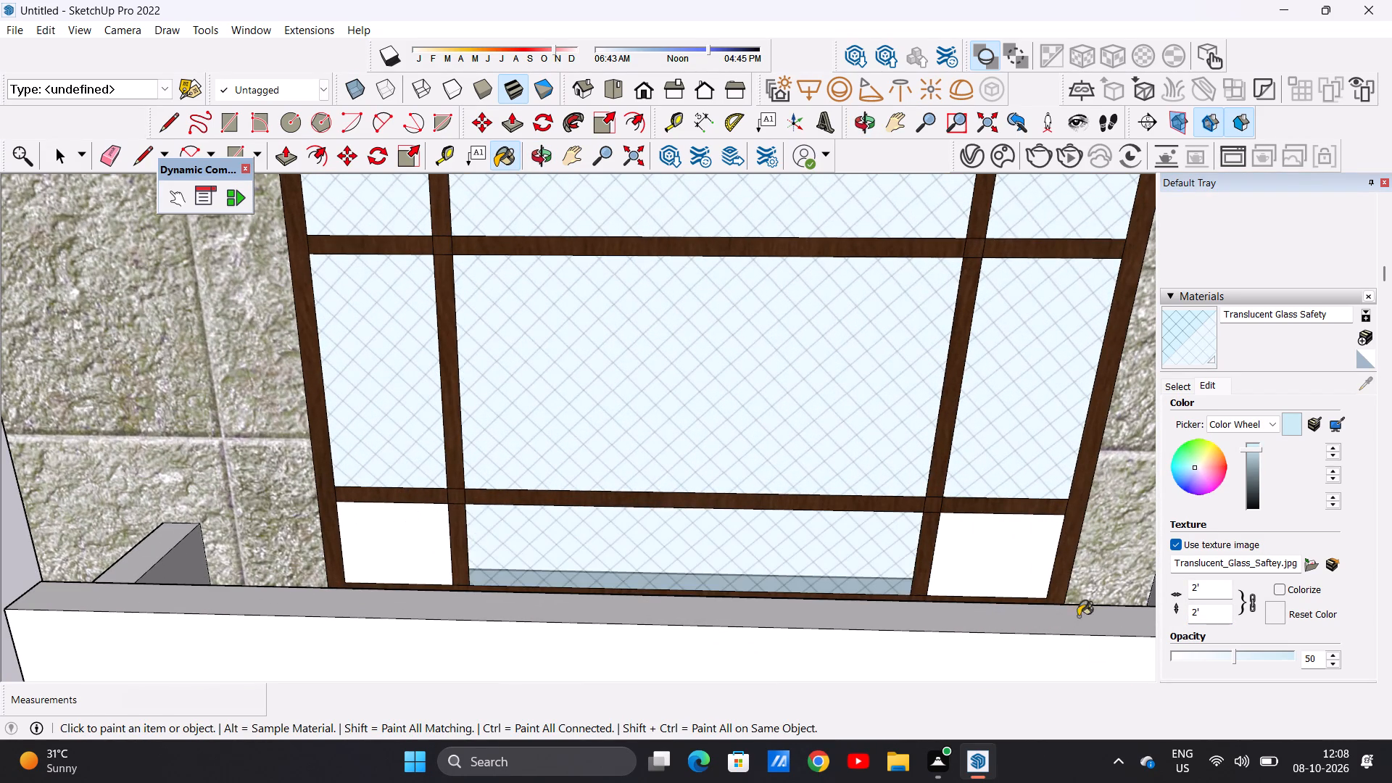
left_click(976, 568)
Paint the six panes of the ground-floor window below the balcony with Translucent Glass Safety.
scroll(769, 567, "down", 10)
scroll(767, 513, "up", 1)
scroll(767, 513, "down", 4)
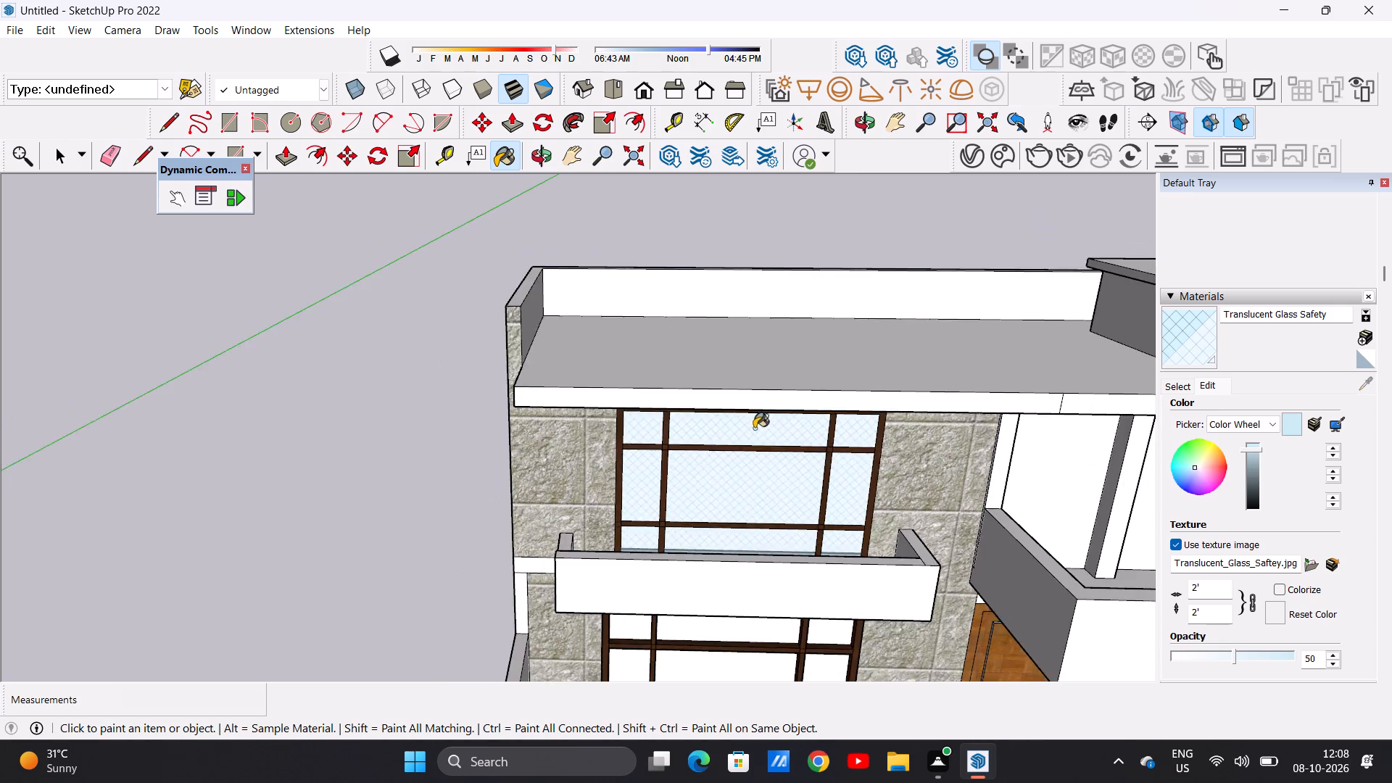
scroll(754, 428, "down", 3)
scroll(775, 576, "down", 4)
middle_click_drag(753, 613, 732, 529)
scroll(782, 617, "up", 2)
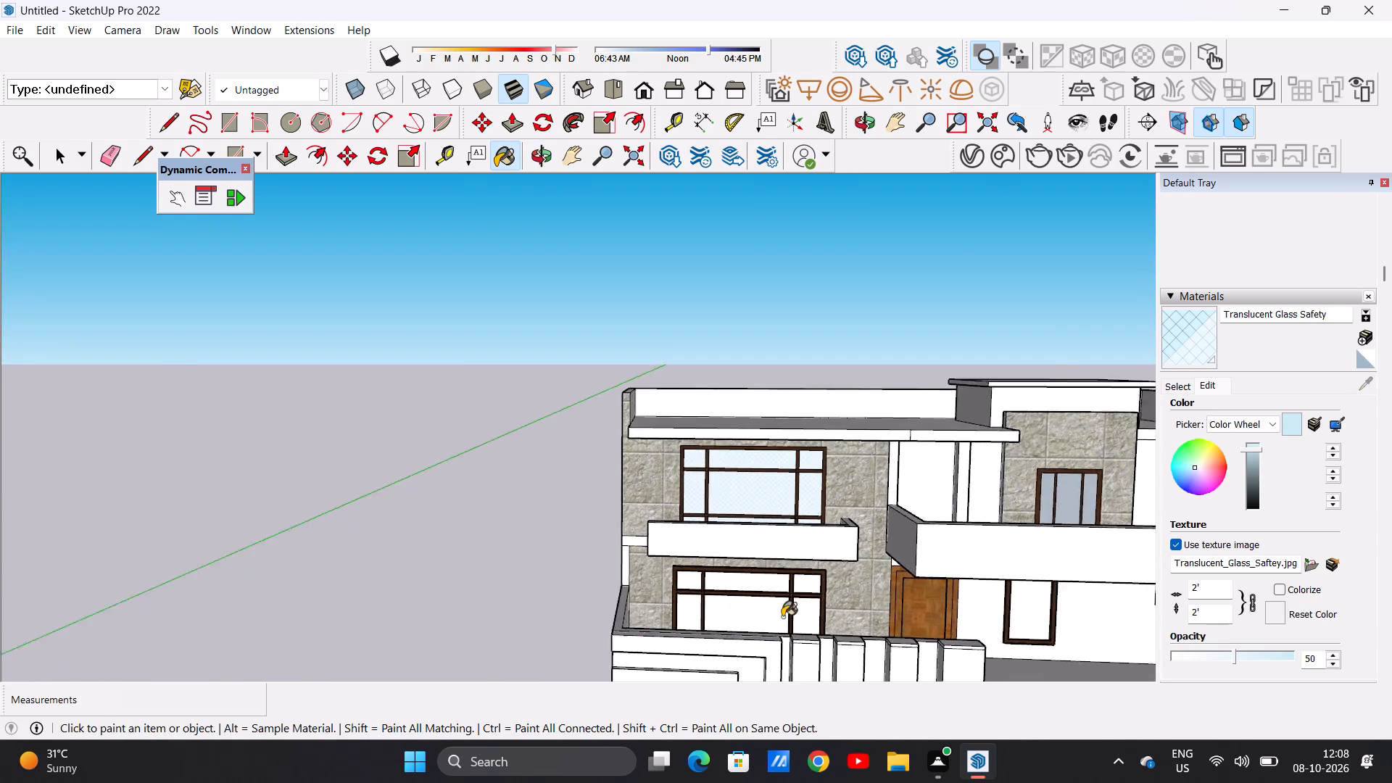
scroll(782, 617, "up", 5)
middle_click_drag(784, 618, 791, 668)
scroll(839, 604, "up", 5)
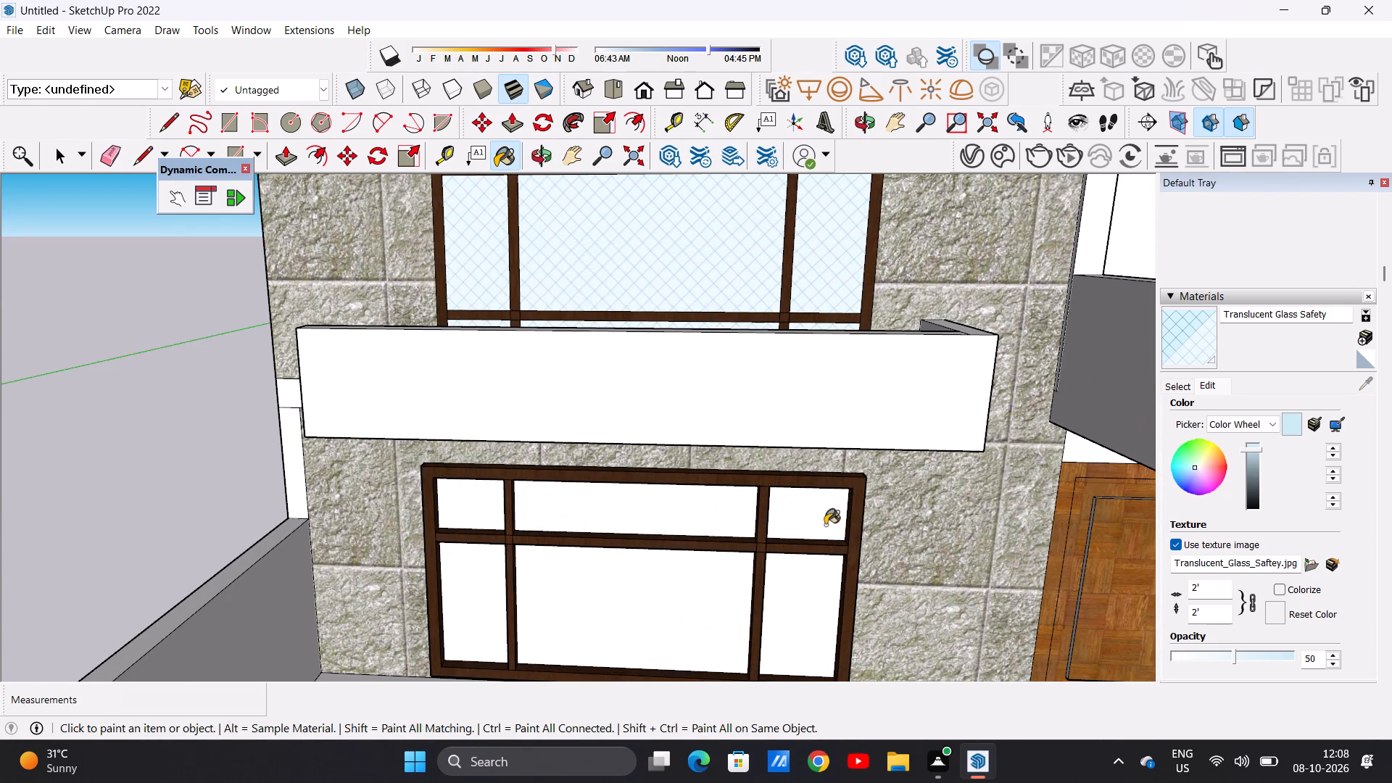
left_click(823, 523)
left_click(783, 611)
left_click(684, 602)
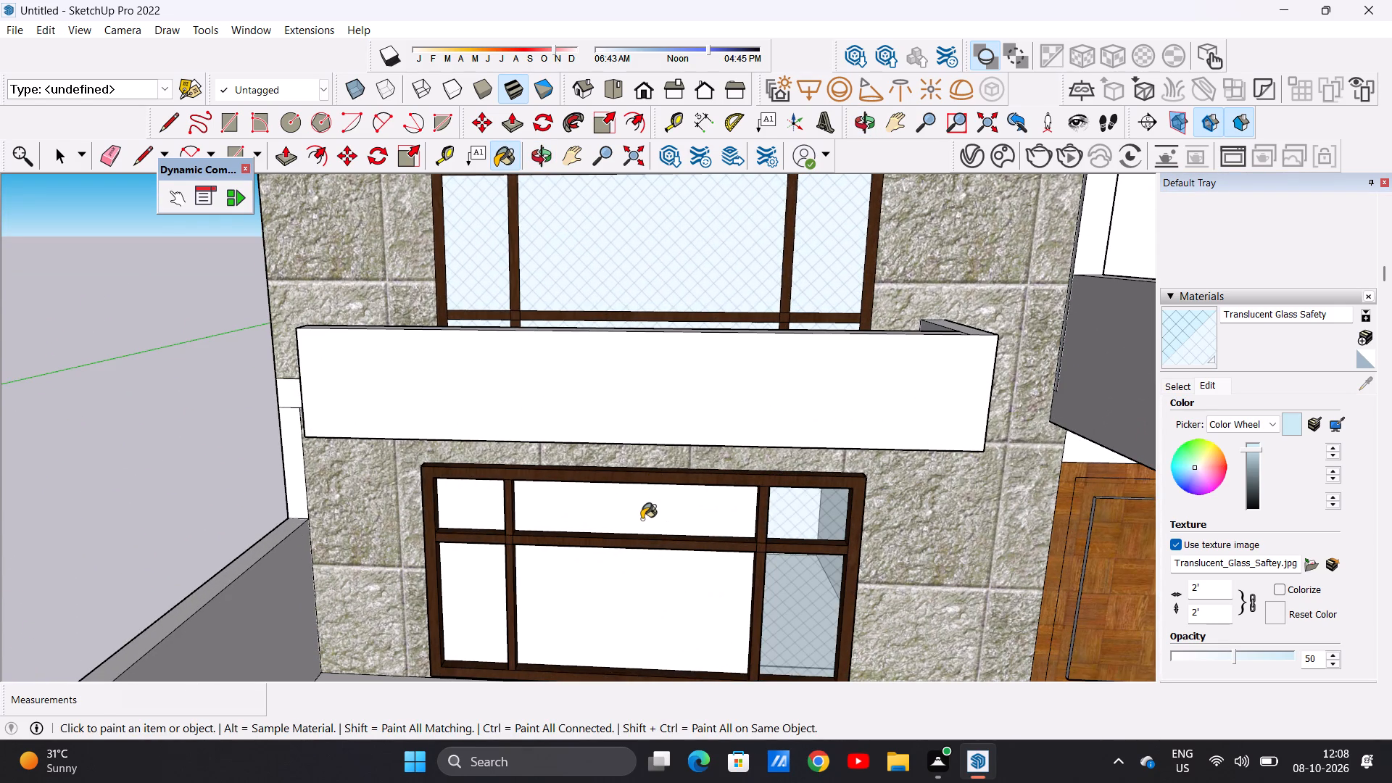
left_click(642, 518)
left_click(467, 601)
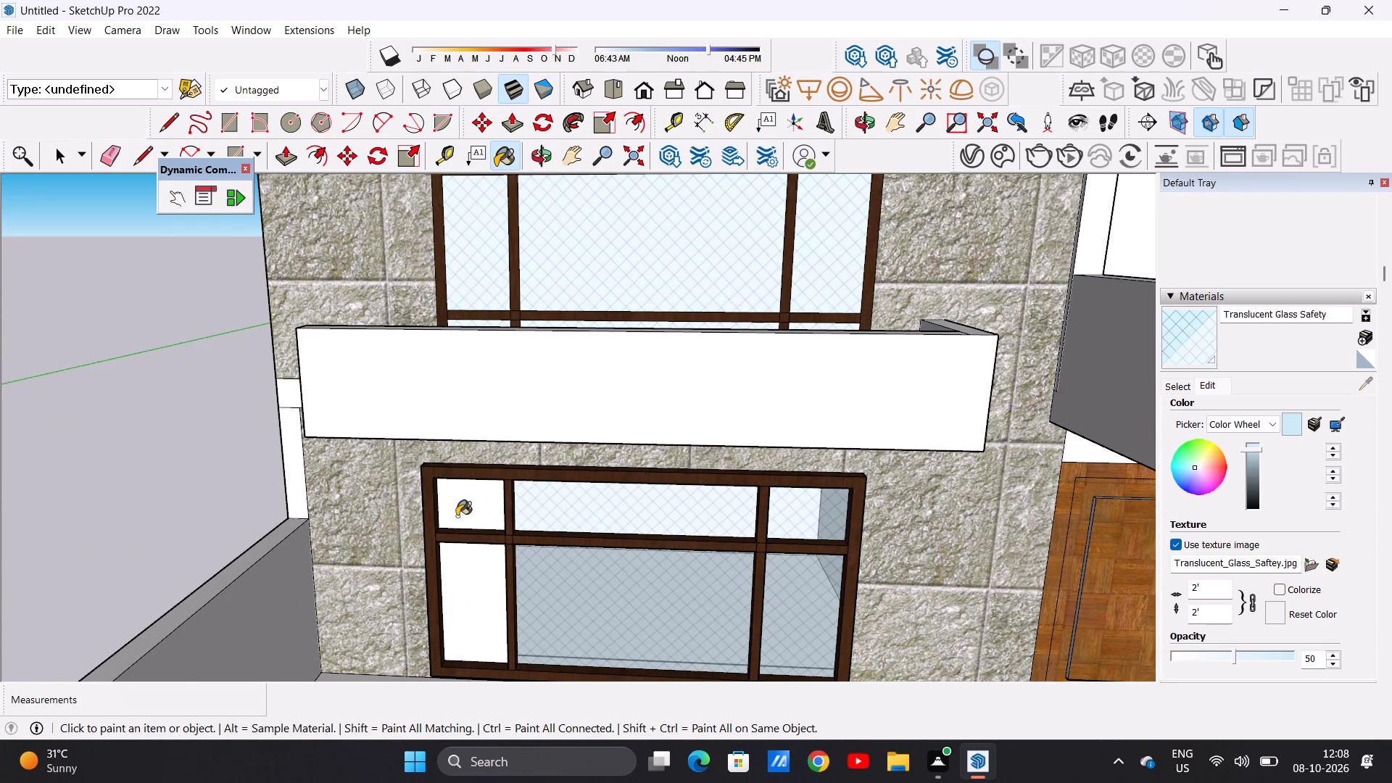
left_click(463, 510)
Paint the panes of the tall window beside the front door and the small square window with Translucent Glass Blue.
scroll(529, 610, "down", 16)
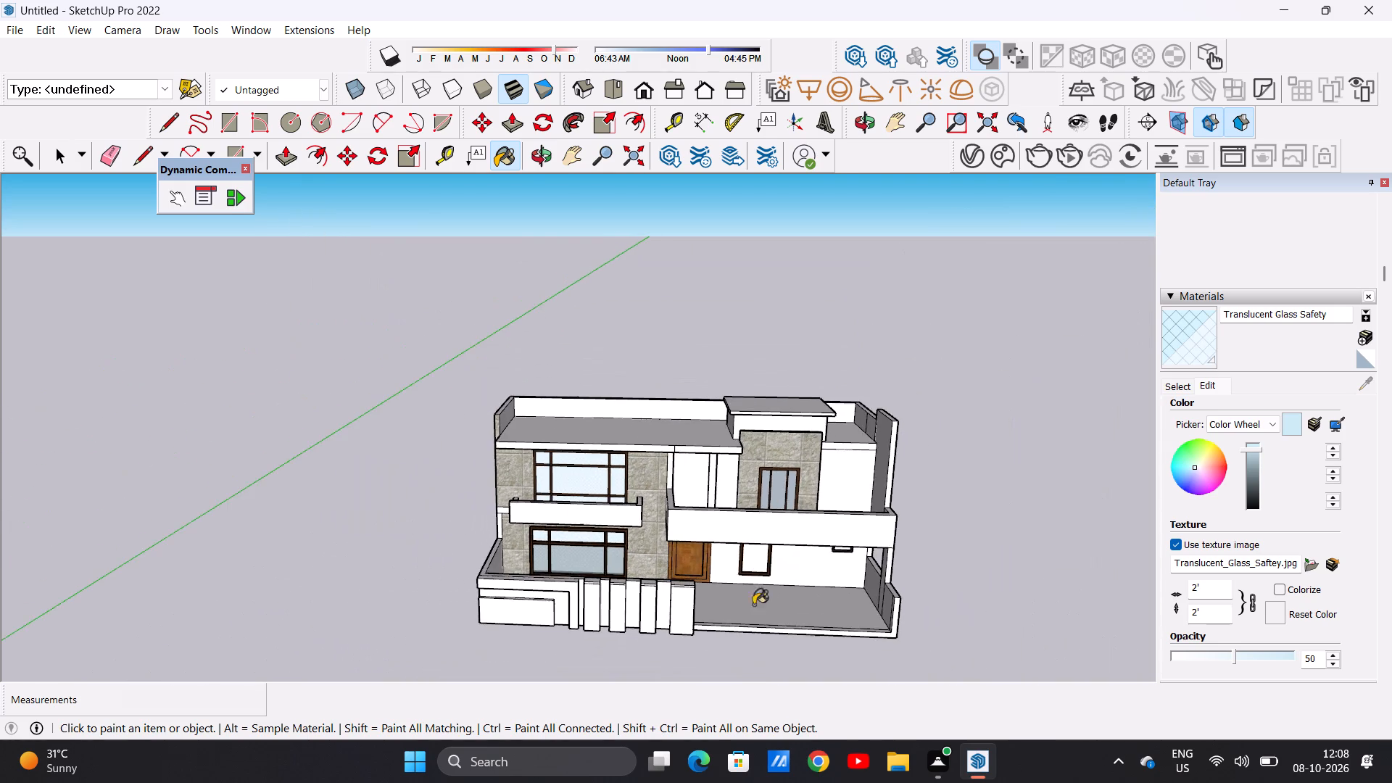
middle_click_drag(820, 651, 835, 560)
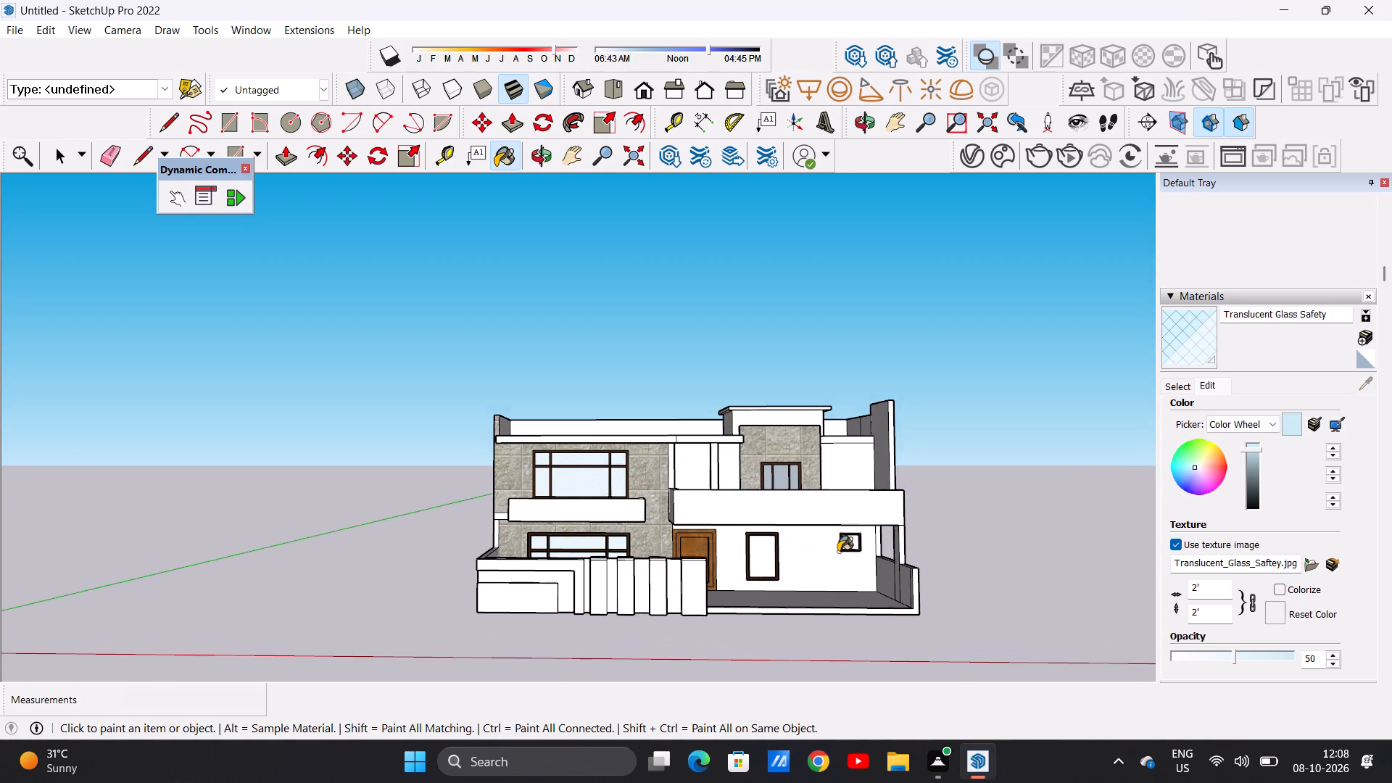
scroll(838, 552, "up", 9)
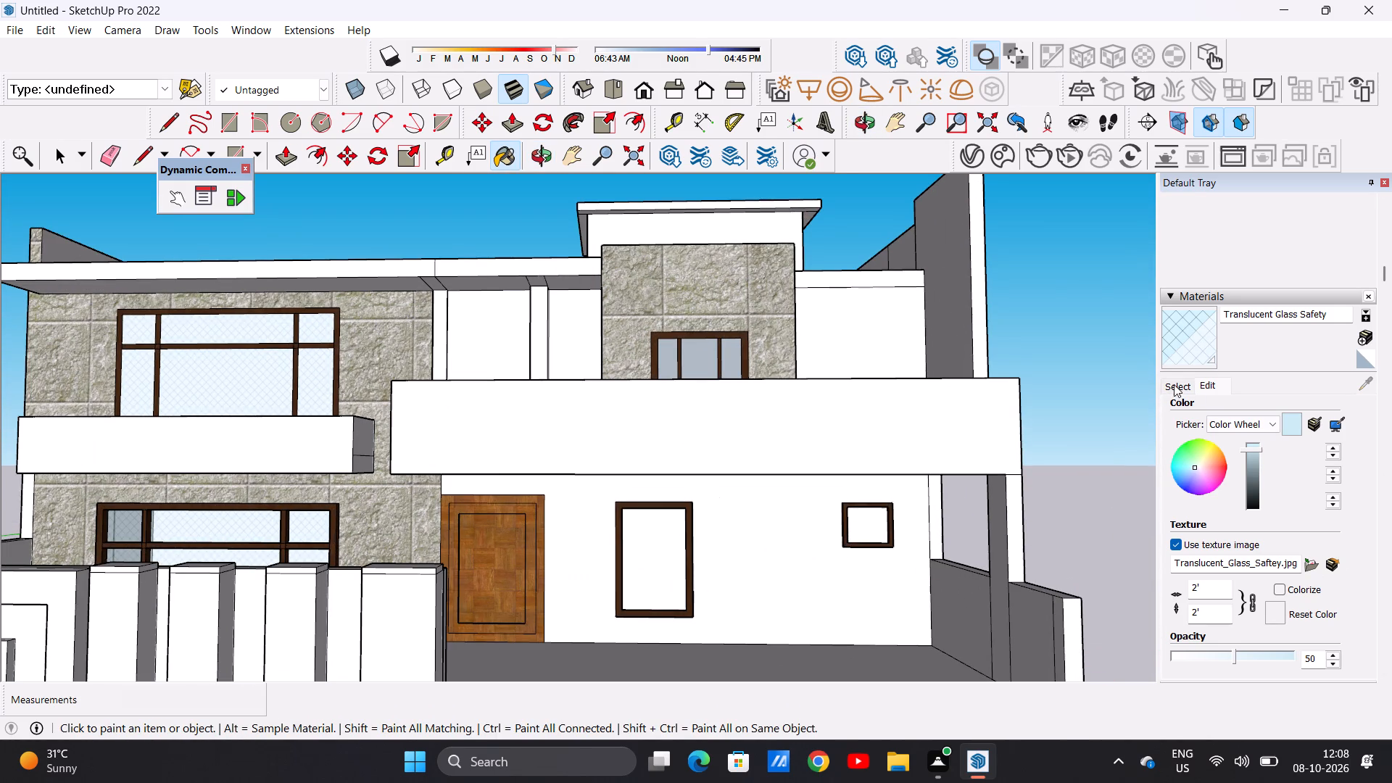
left_click(1174, 384)
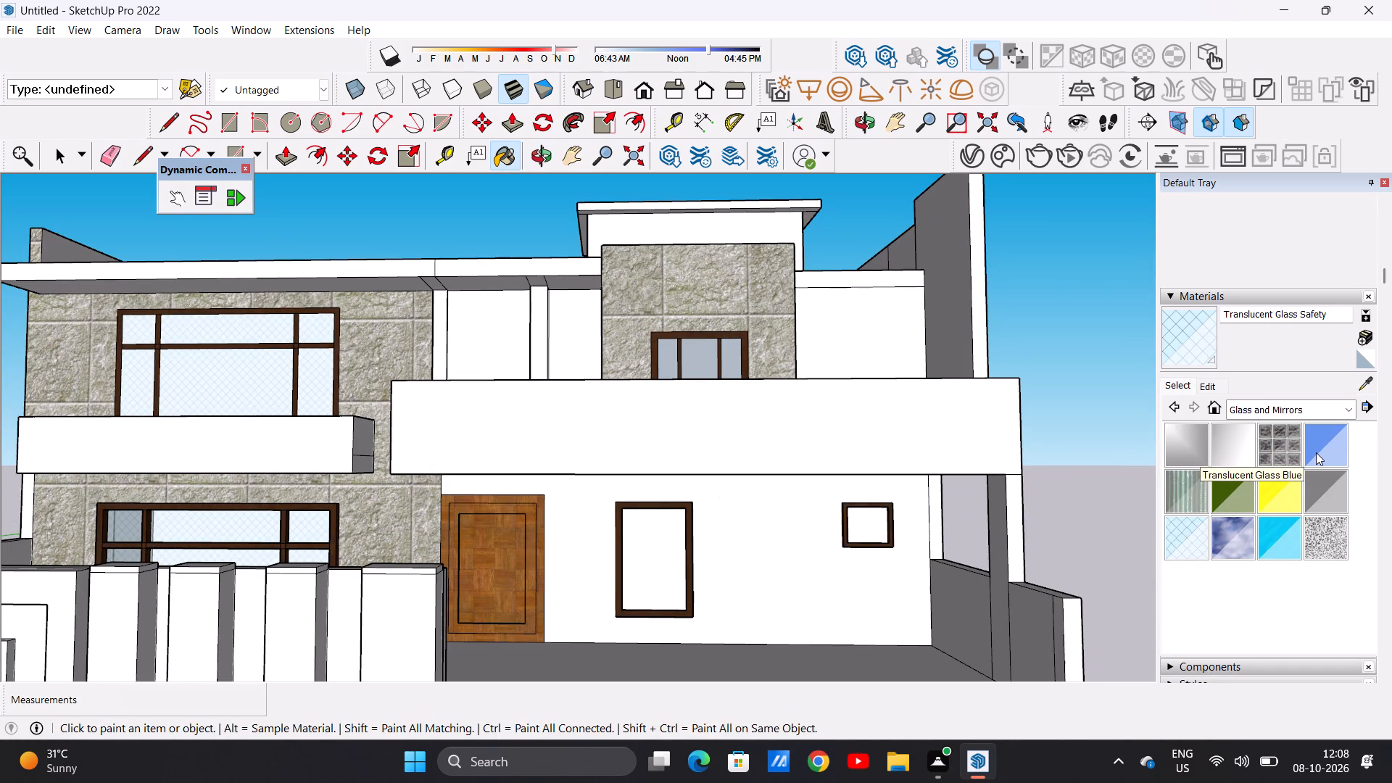
left_click(1317, 451)
scroll(623, 574, "up", 6)
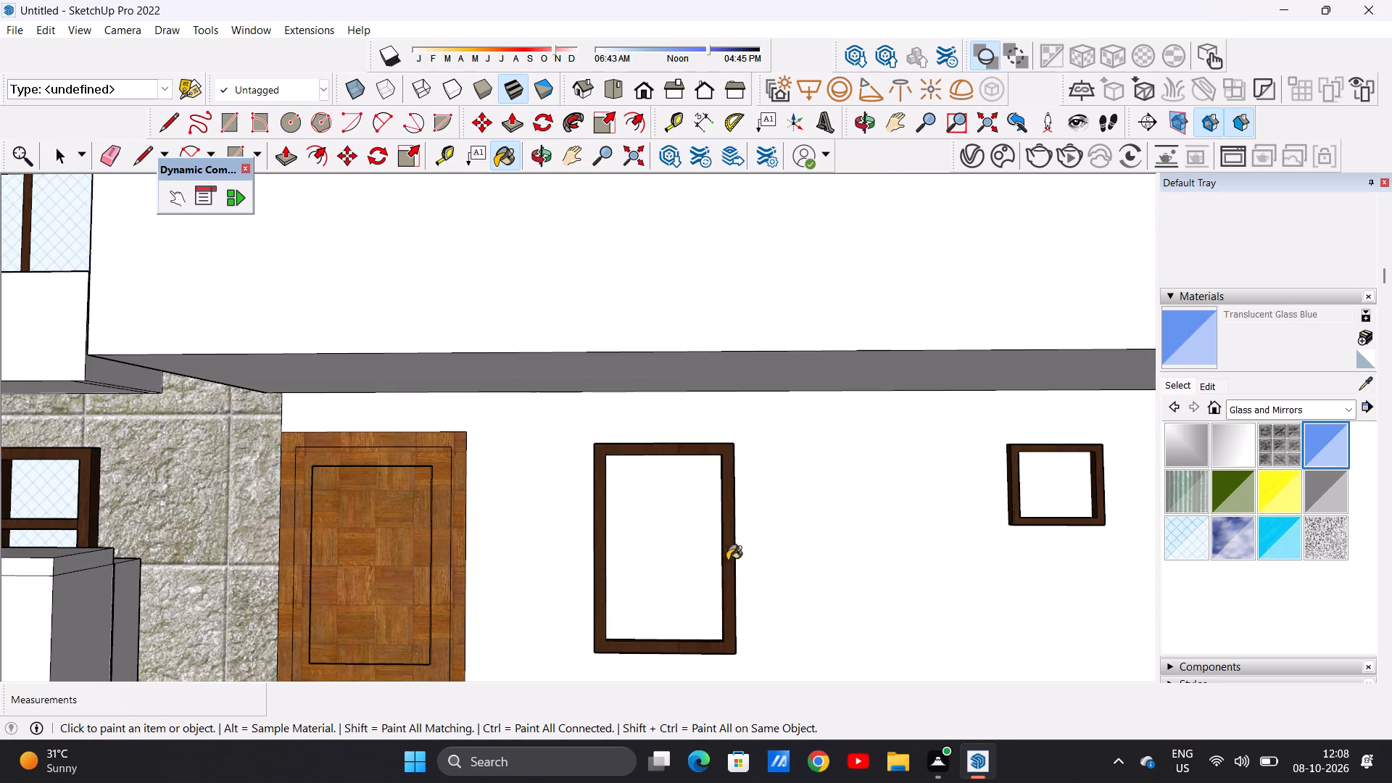
left_click(669, 552)
left_click(1037, 484)
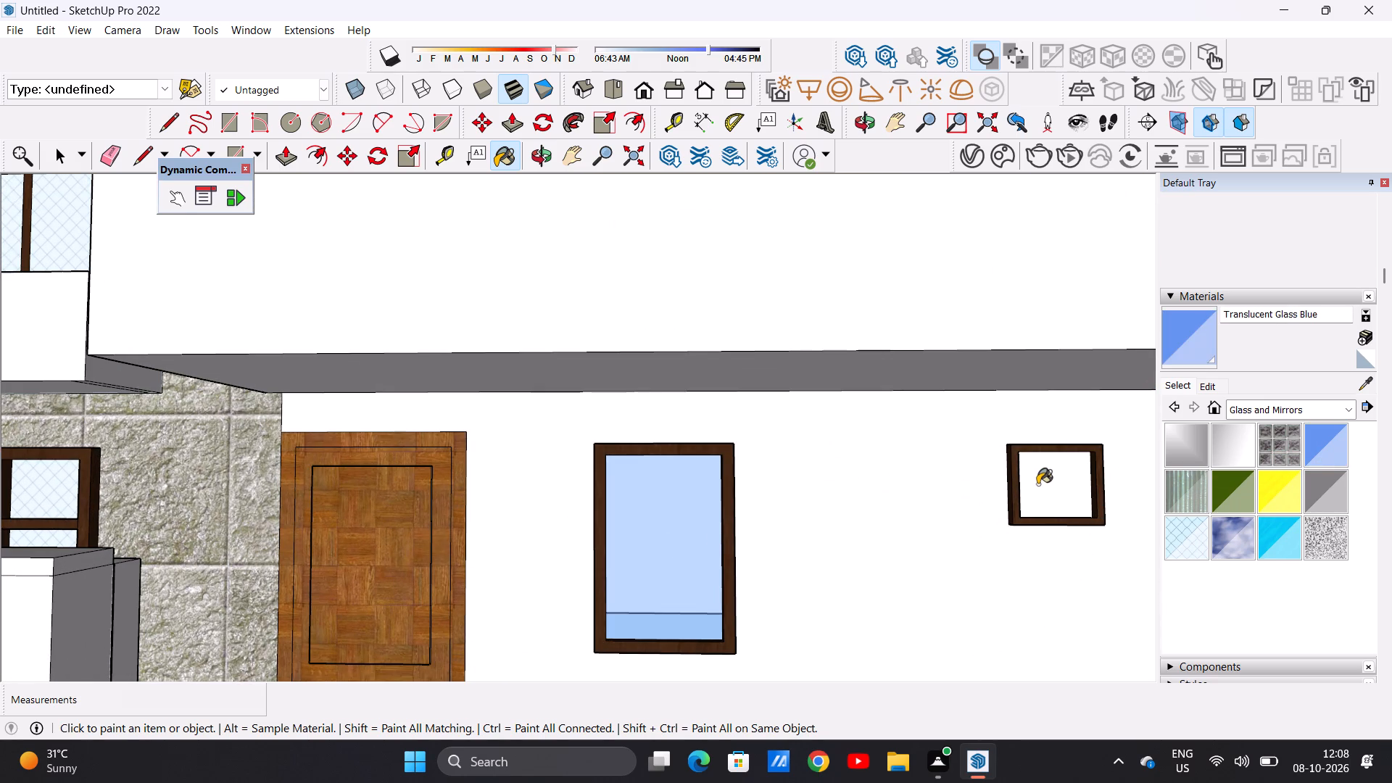
Examine the textured front facade from a distance and from low and high angles.
scroll(802, 609, "down", 19)
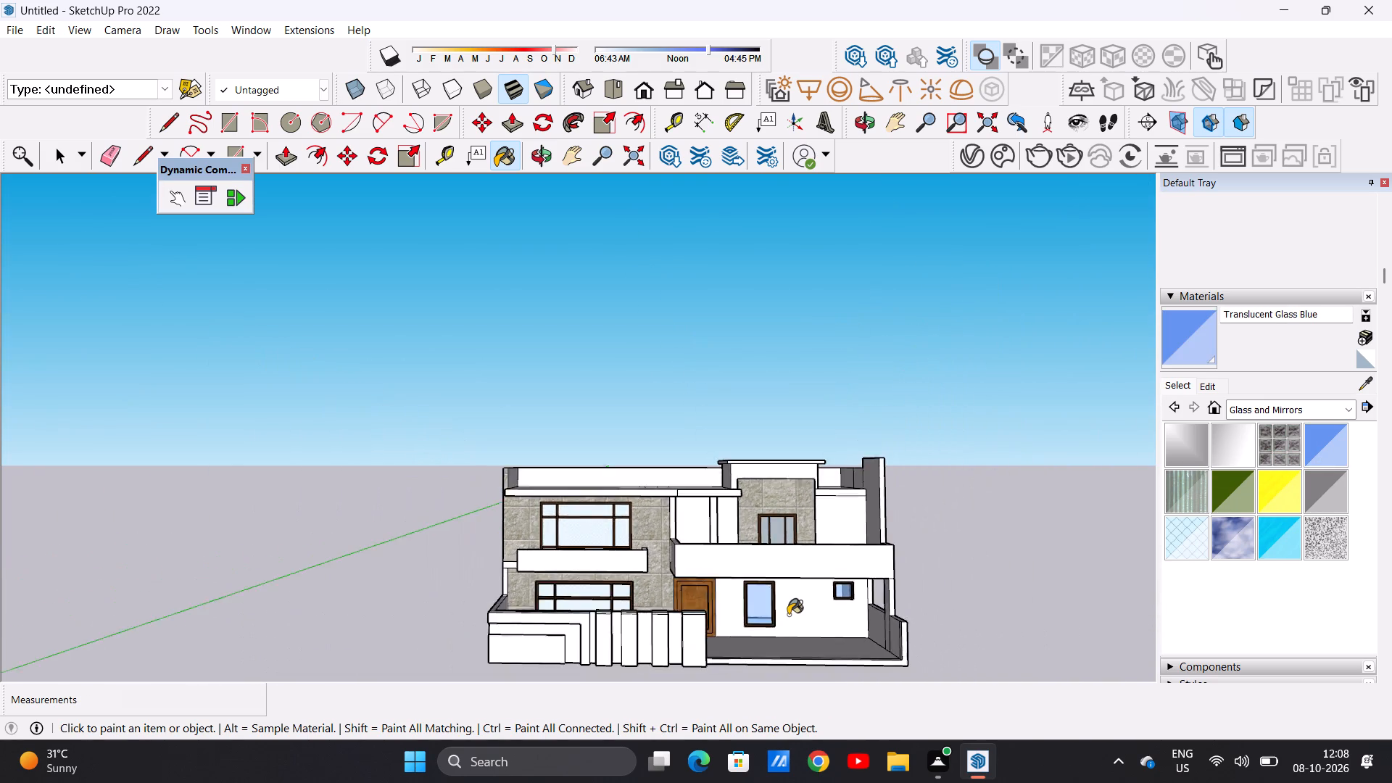
scroll(788, 615, "down", 2)
scroll(803, 624, "up", 5)
key("space")
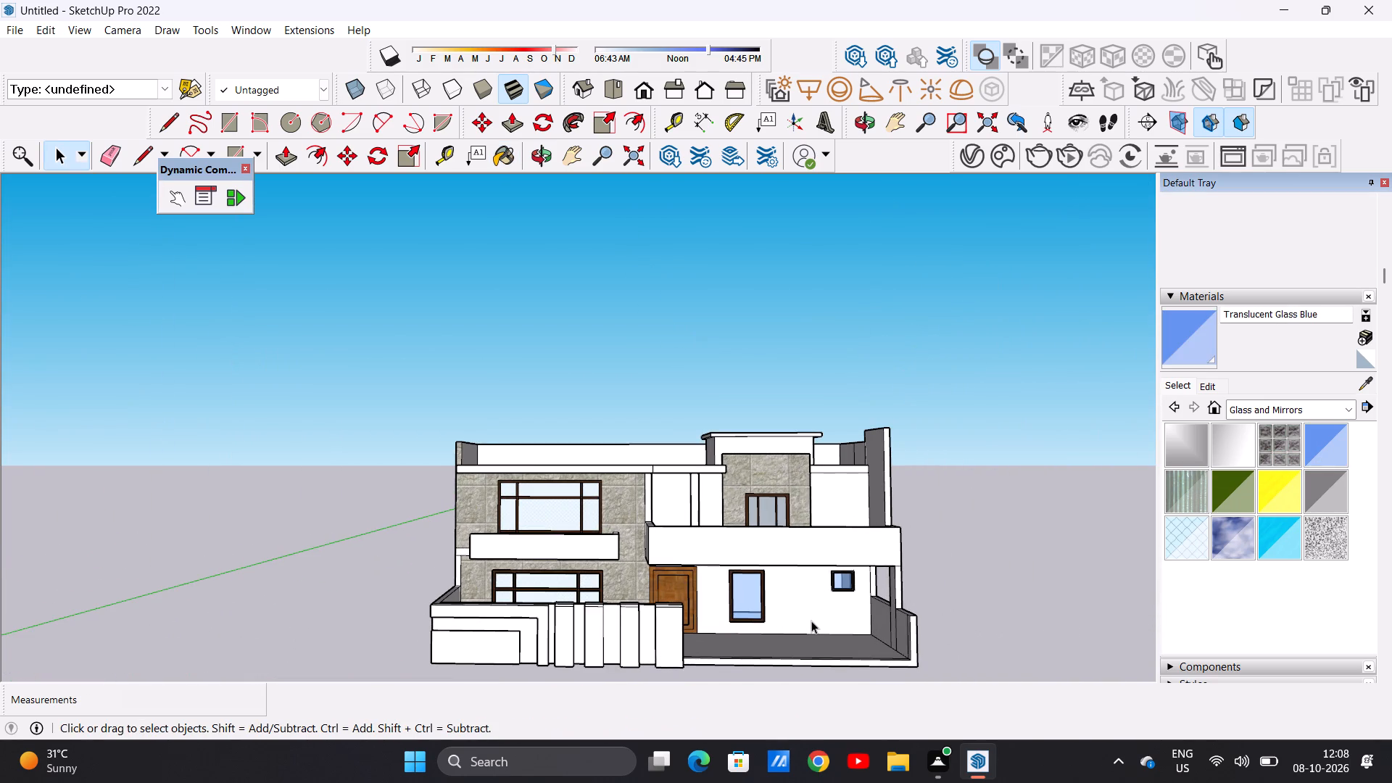
scroll(753, 570, "down", 2)
scroll(634, 573, "down", 2)
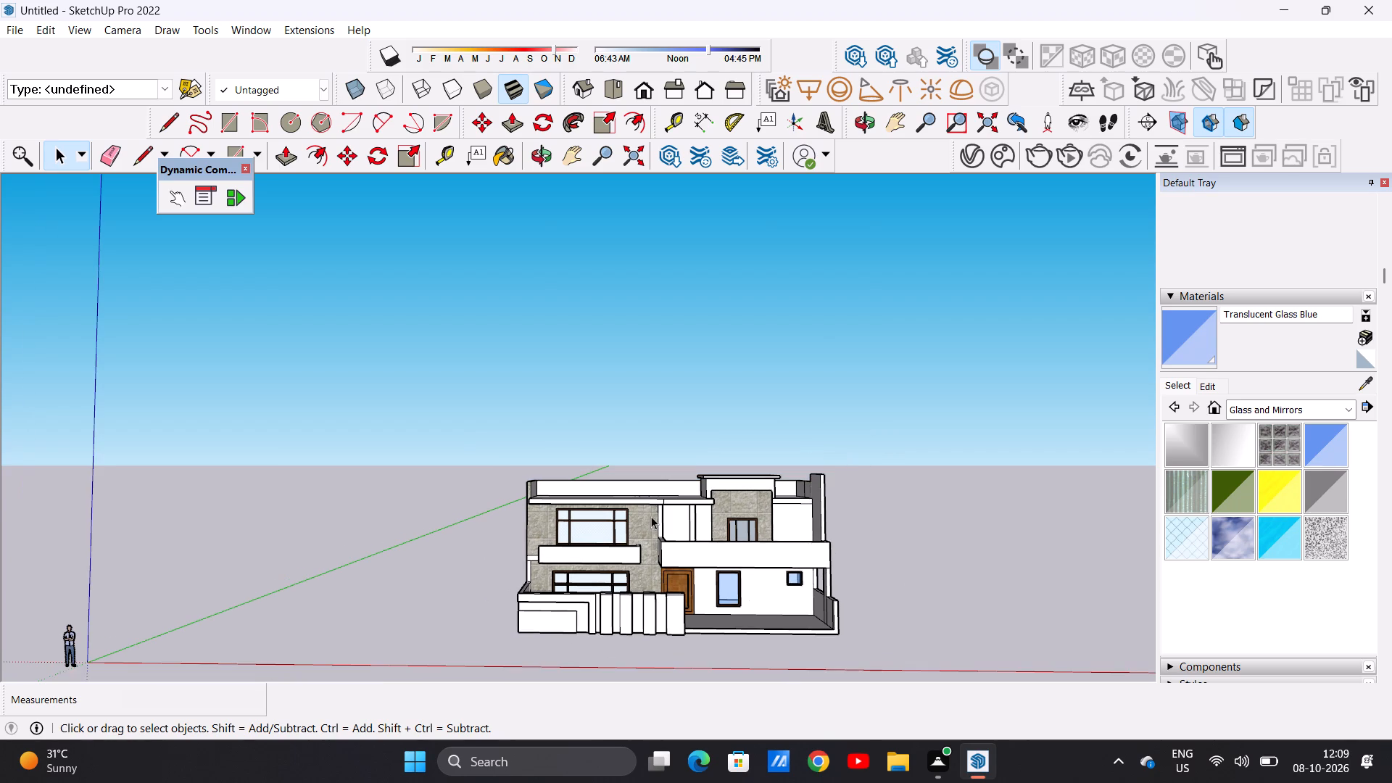
scroll(726, 579, "down", 2)
scroll(734, 531, "up", 5)
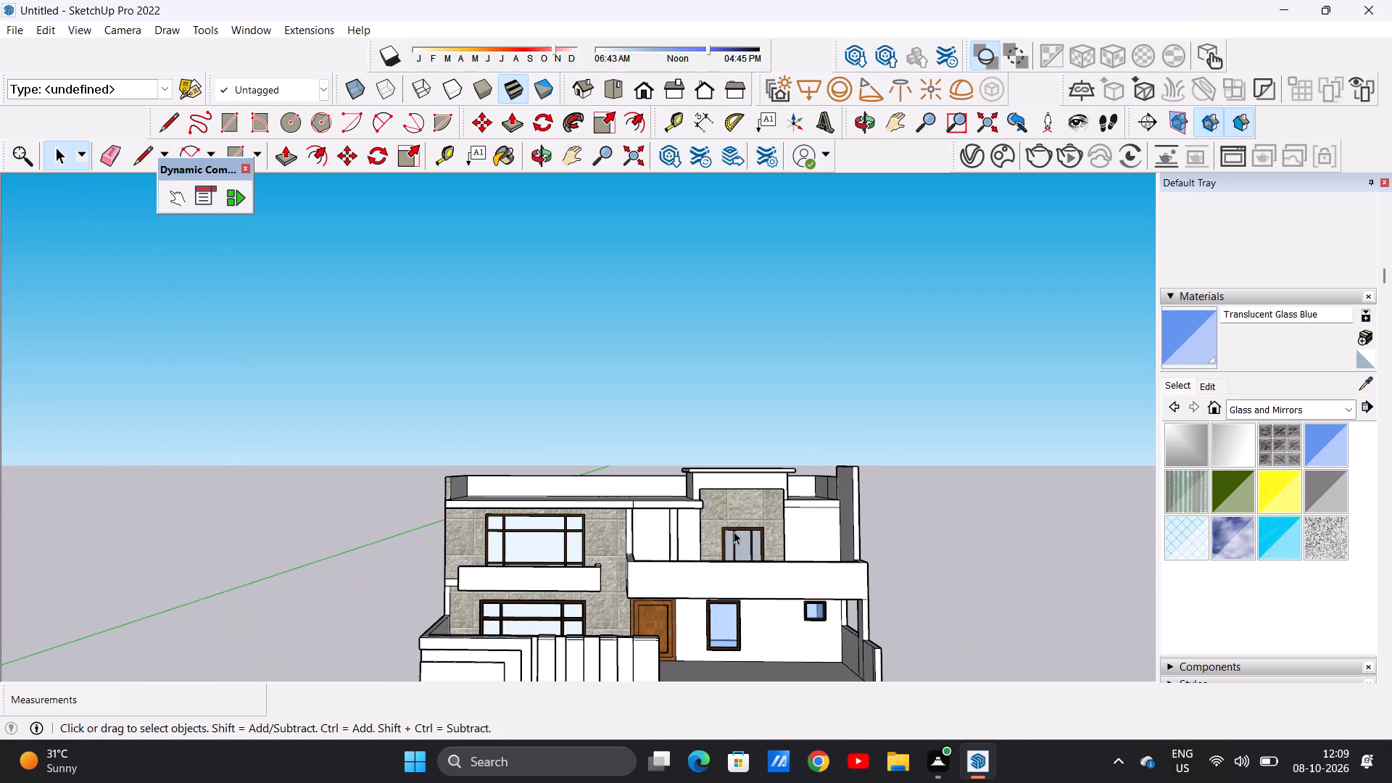
middle_click_drag(774, 618, 776, 489)
middle_click(780, 476)
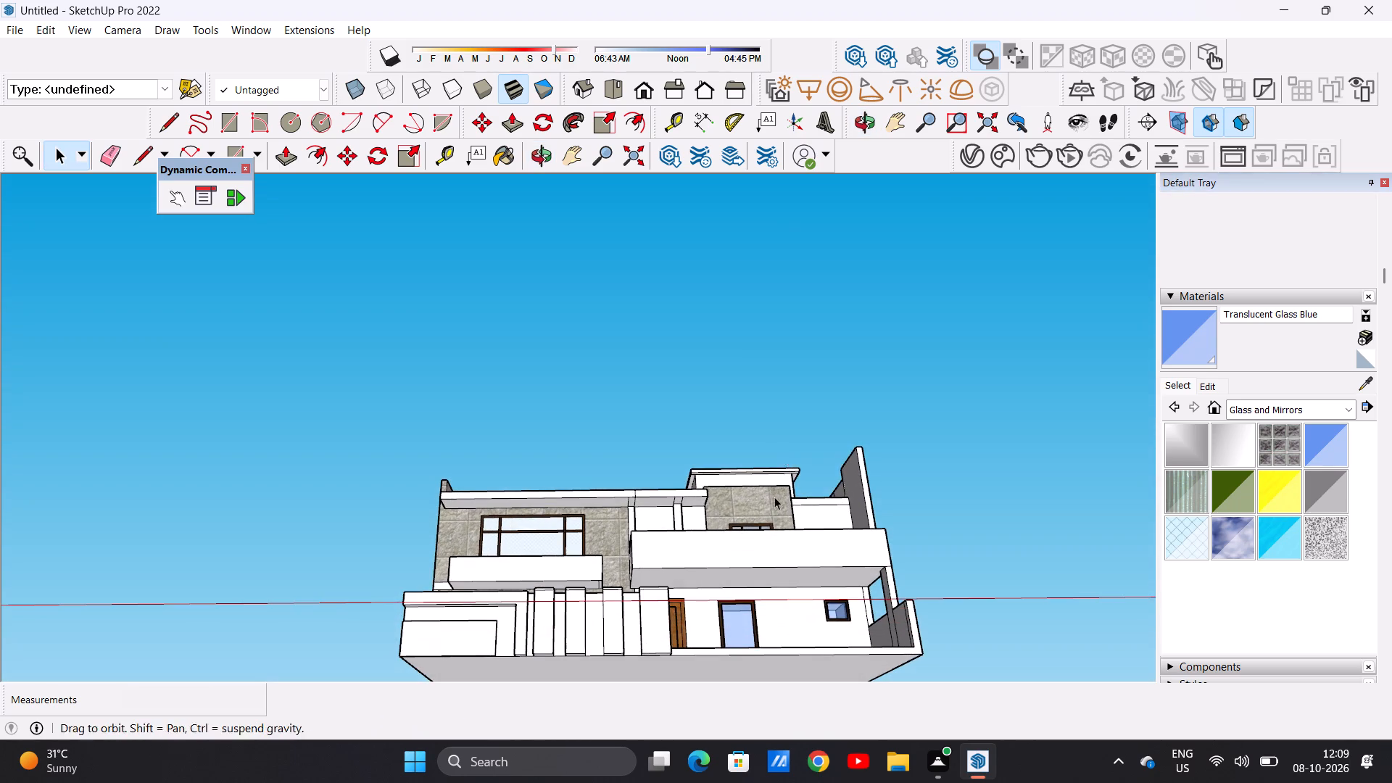
middle_click_drag(771, 507, 761, 535)
middle_click(761, 535)
middle_click(758, 543)
middle_click_drag(755, 556, 748, 583)
middle_click_drag(747, 588, 742, 607)
middle_click_drag(738, 623, 747, 705)
scroll(742, 611, "down", 8)
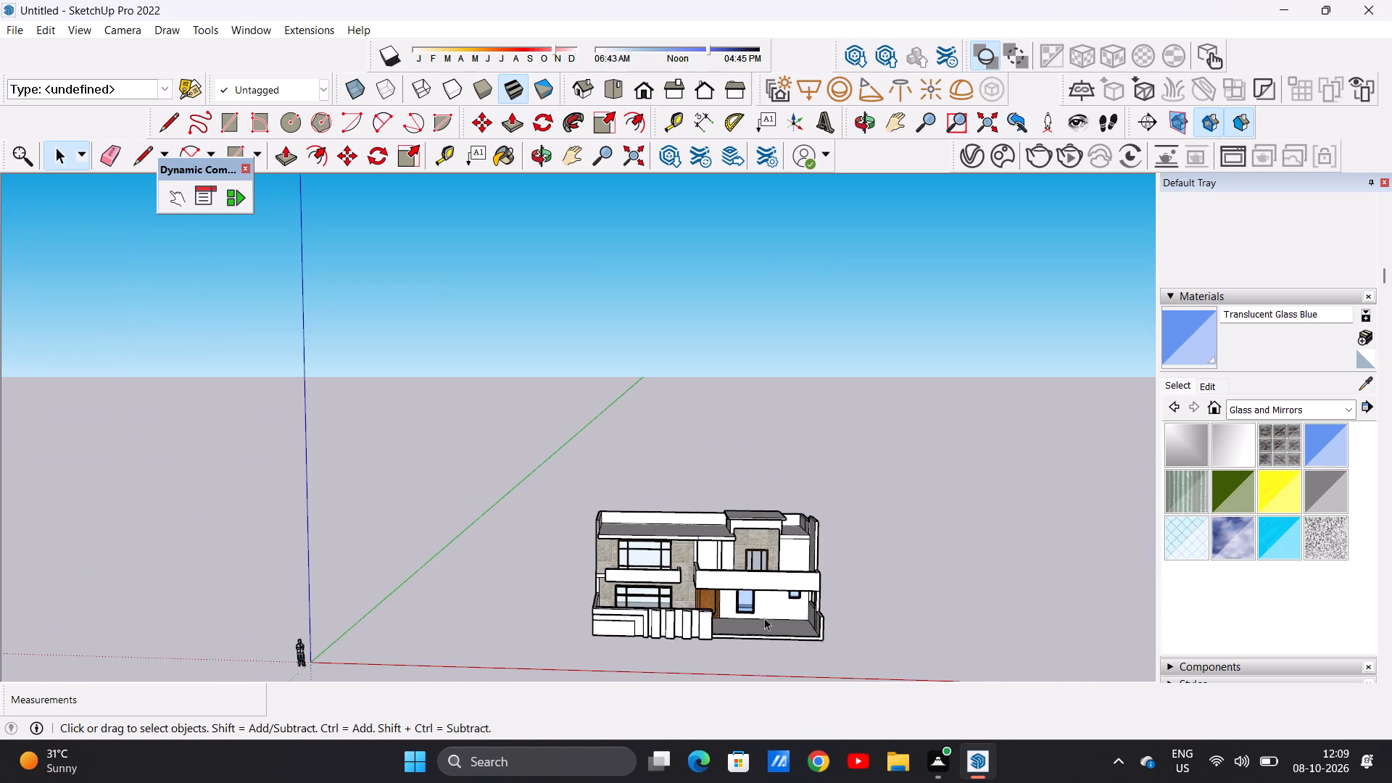
middle_click_drag(796, 594, 807, 555)
middle_click(807, 553)
scroll(721, 589, "up", 5)
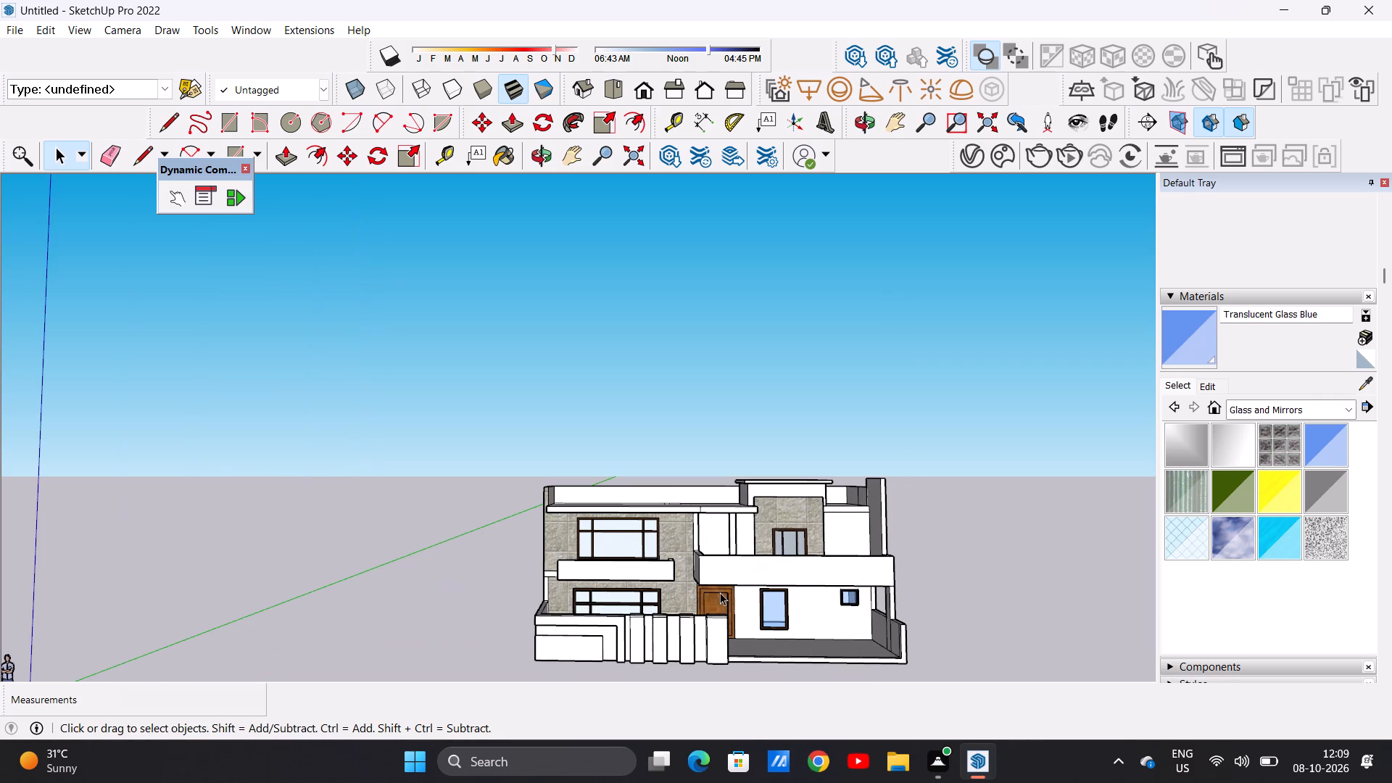
Draw a line about 9' long across the large balcony parapet's side face above the front door, just above its bottom edge.
scroll(727, 557, "down", 1)
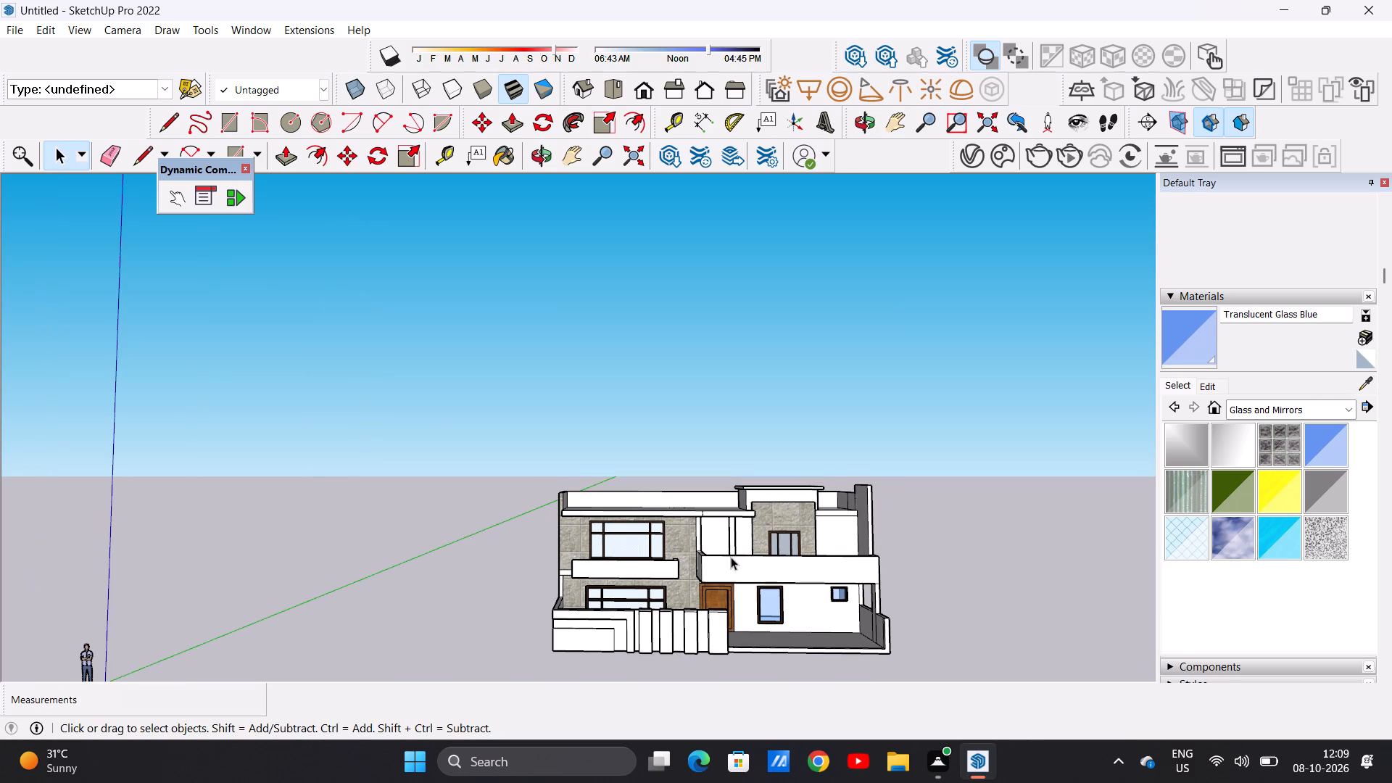
middle_click_drag(760, 576, 754, 631)
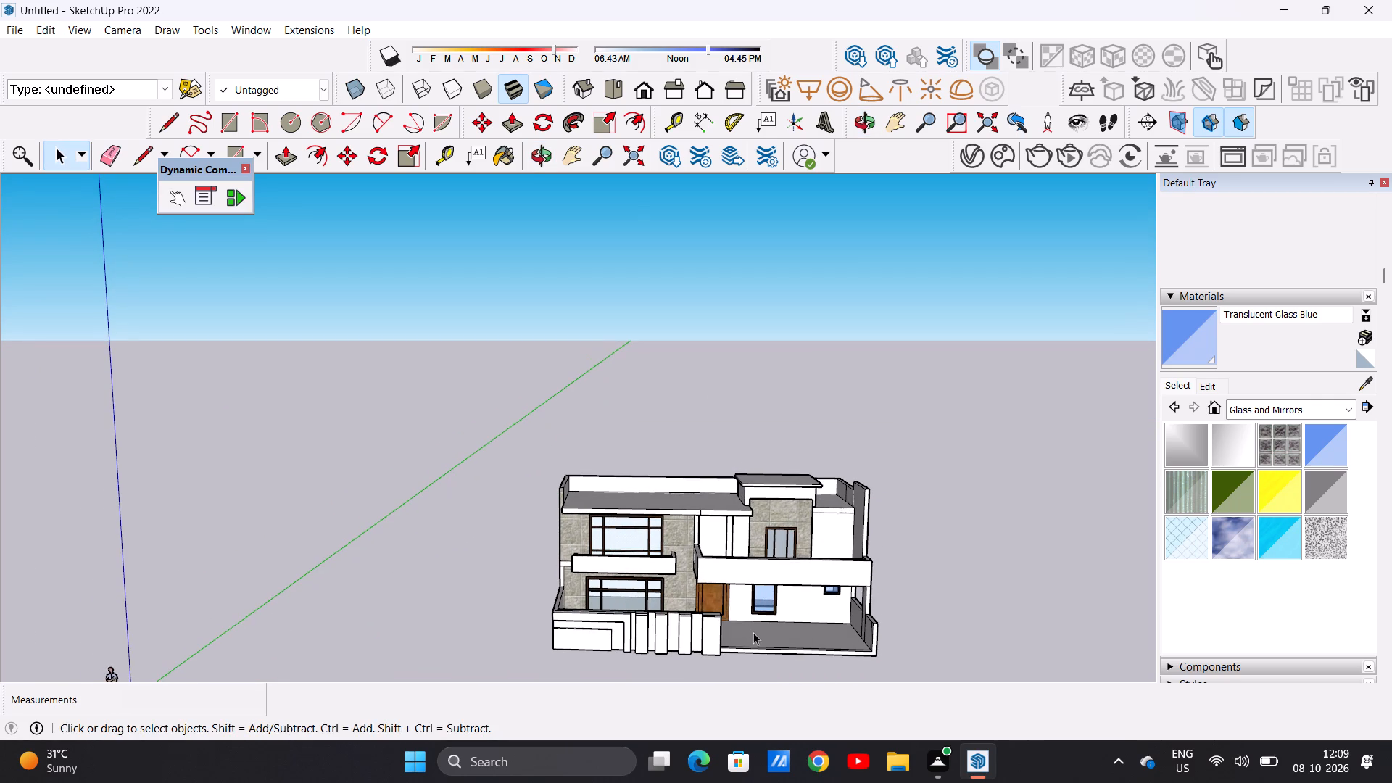
scroll(877, 654, "up", 8)
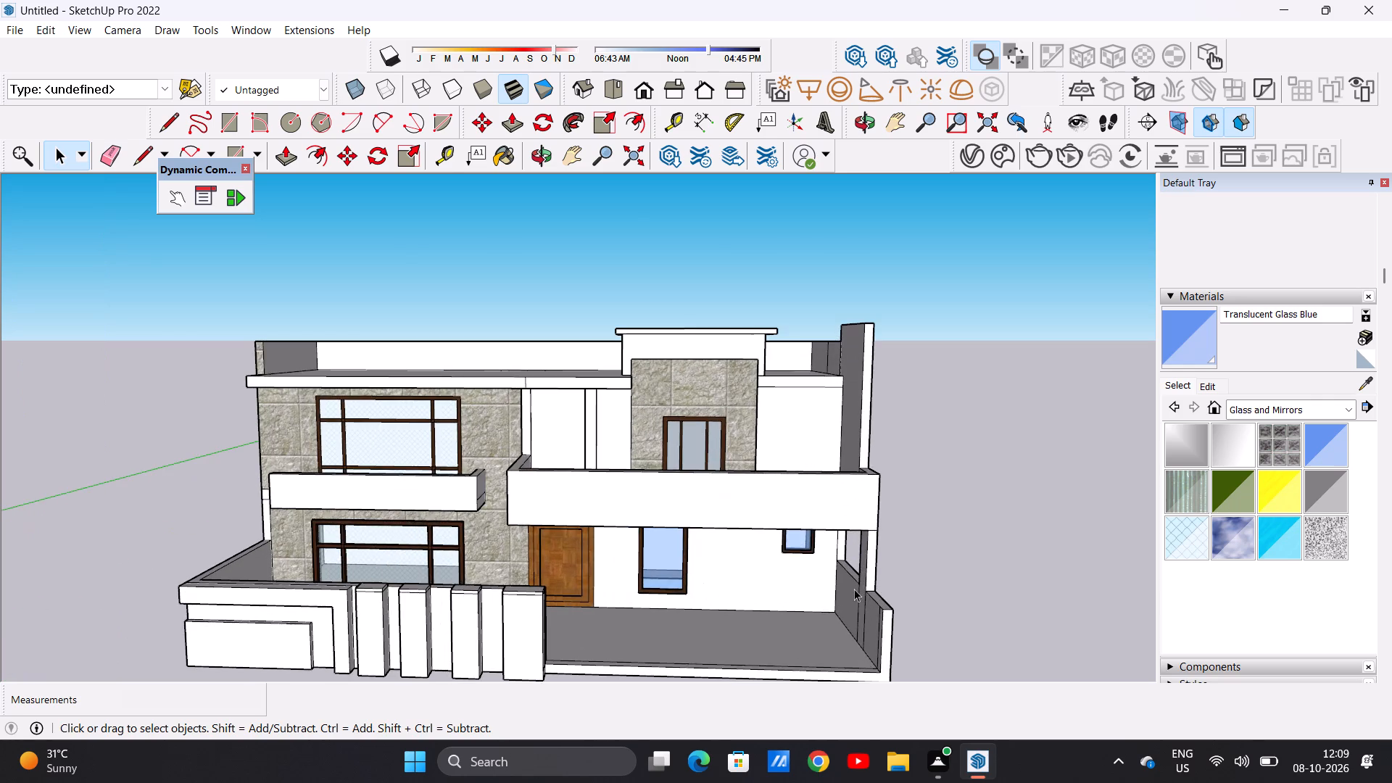
scroll(873, 507, "up", 3)
middle_click_drag(857, 552, 848, 355)
scroll(851, 478, "up", 1)
middle_click_drag(848, 357, 833, 490)
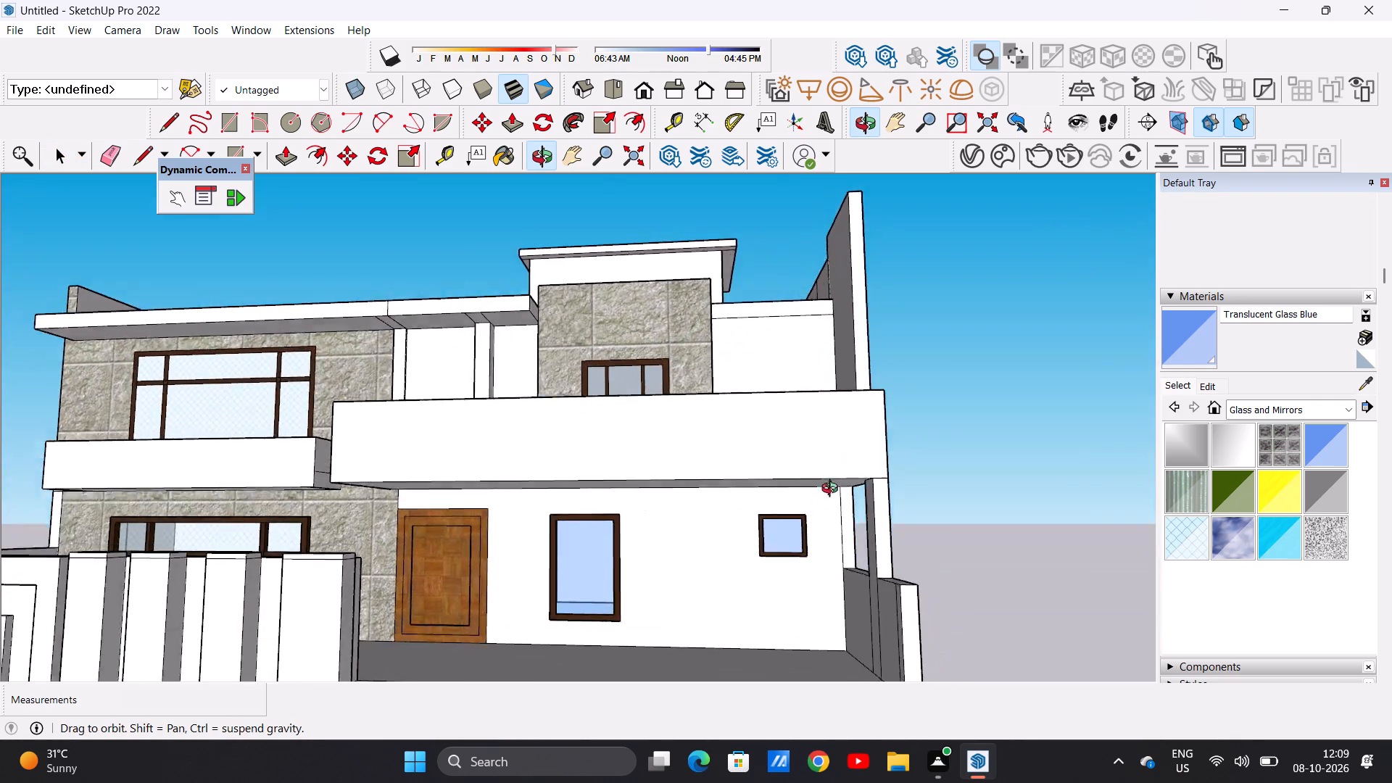
middle_click_drag(833, 490, 1180, 581)
scroll(464, 544, "up", 2)
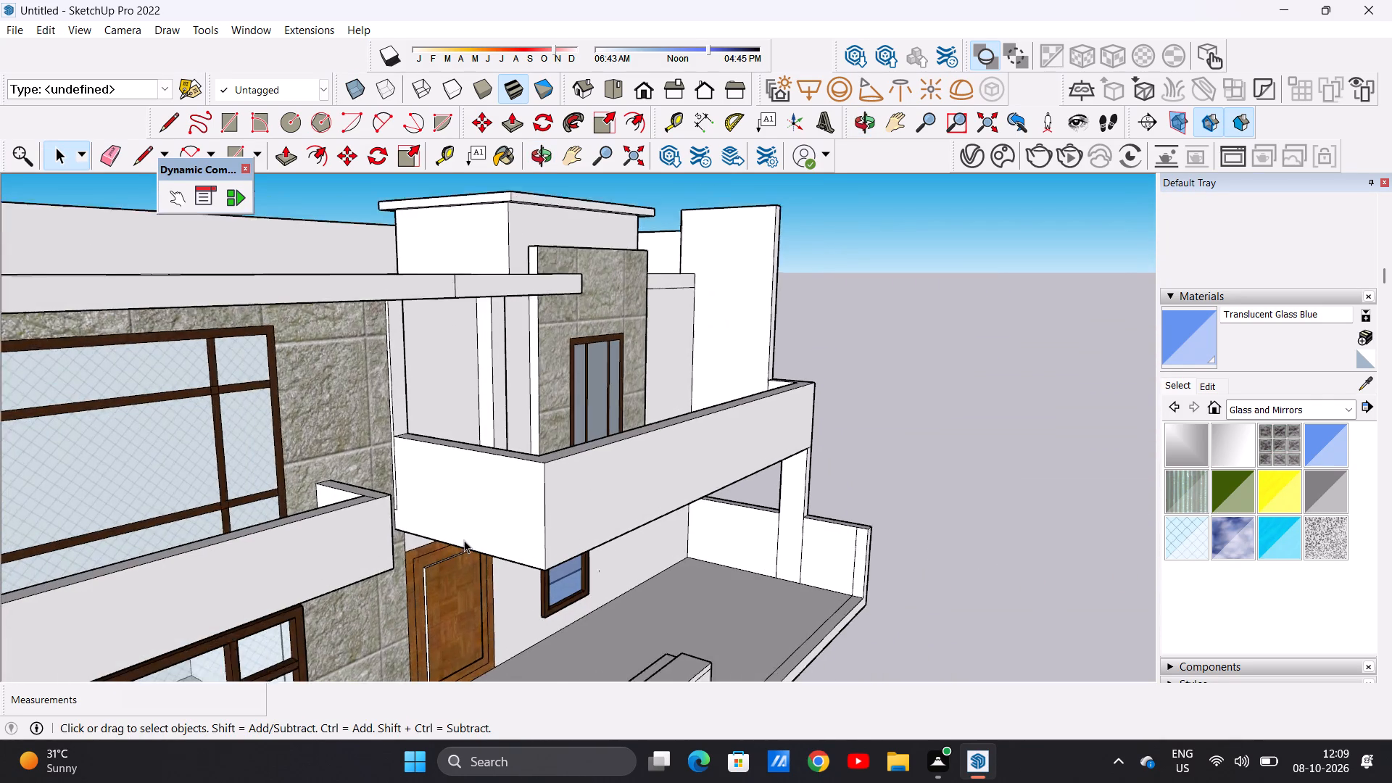
scroll(464, 540, "up", 3)
scroll(464, 539, "down", 1)
scroll(464, 539, "up", 1)
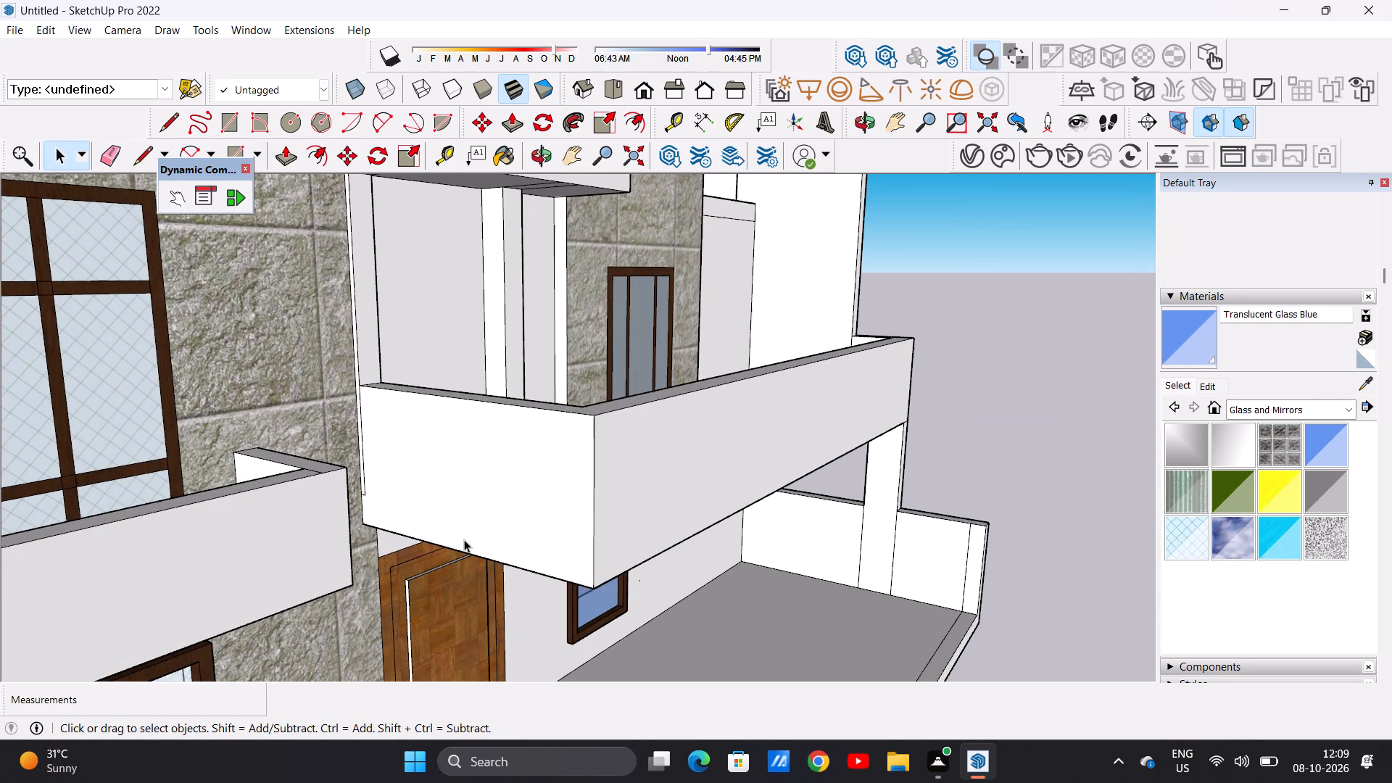
key("l")
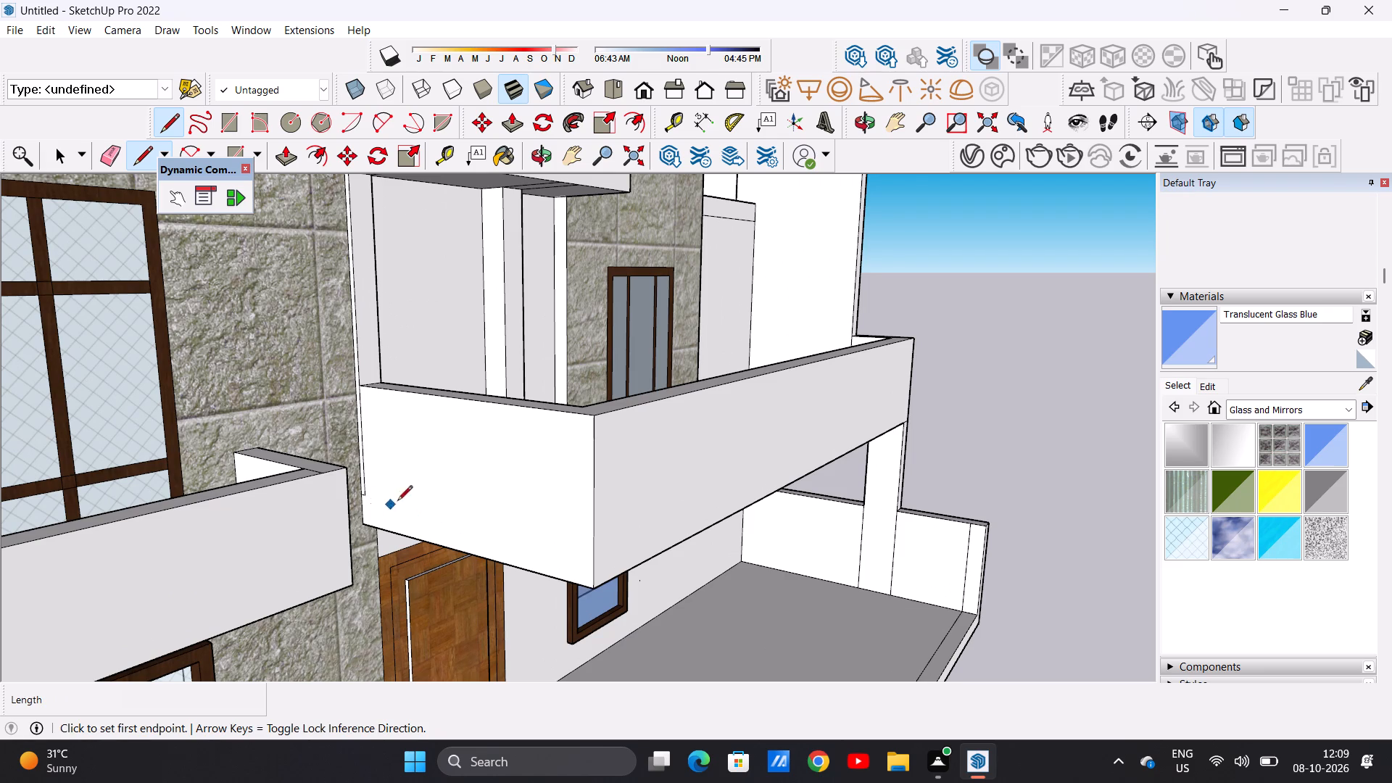
left_click(365, 495)
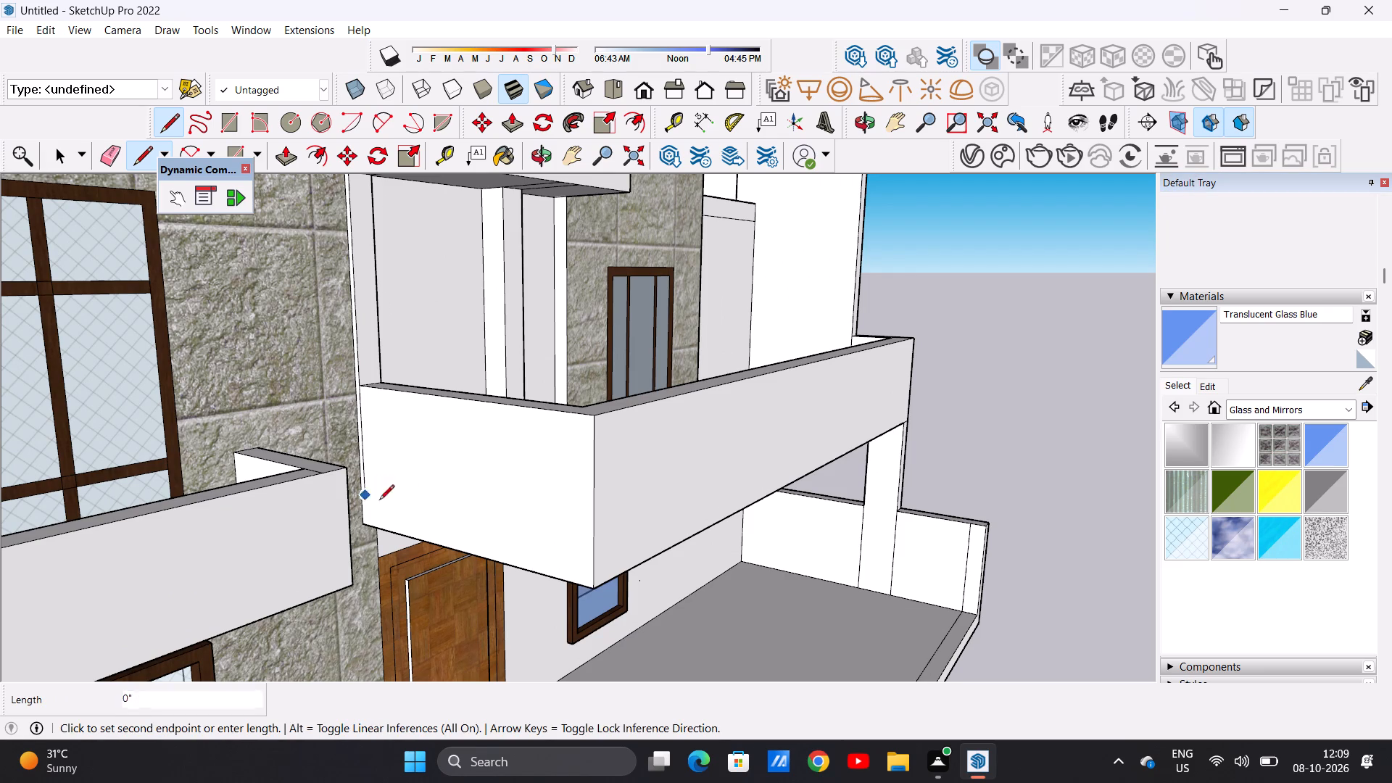
left_click(593, 552)
Draw a line along the full length of the large balcony parapet's front face, level with the side face's line.
scroll(645, 534, "down", 1)
scroll(654, 533, "up", 1)
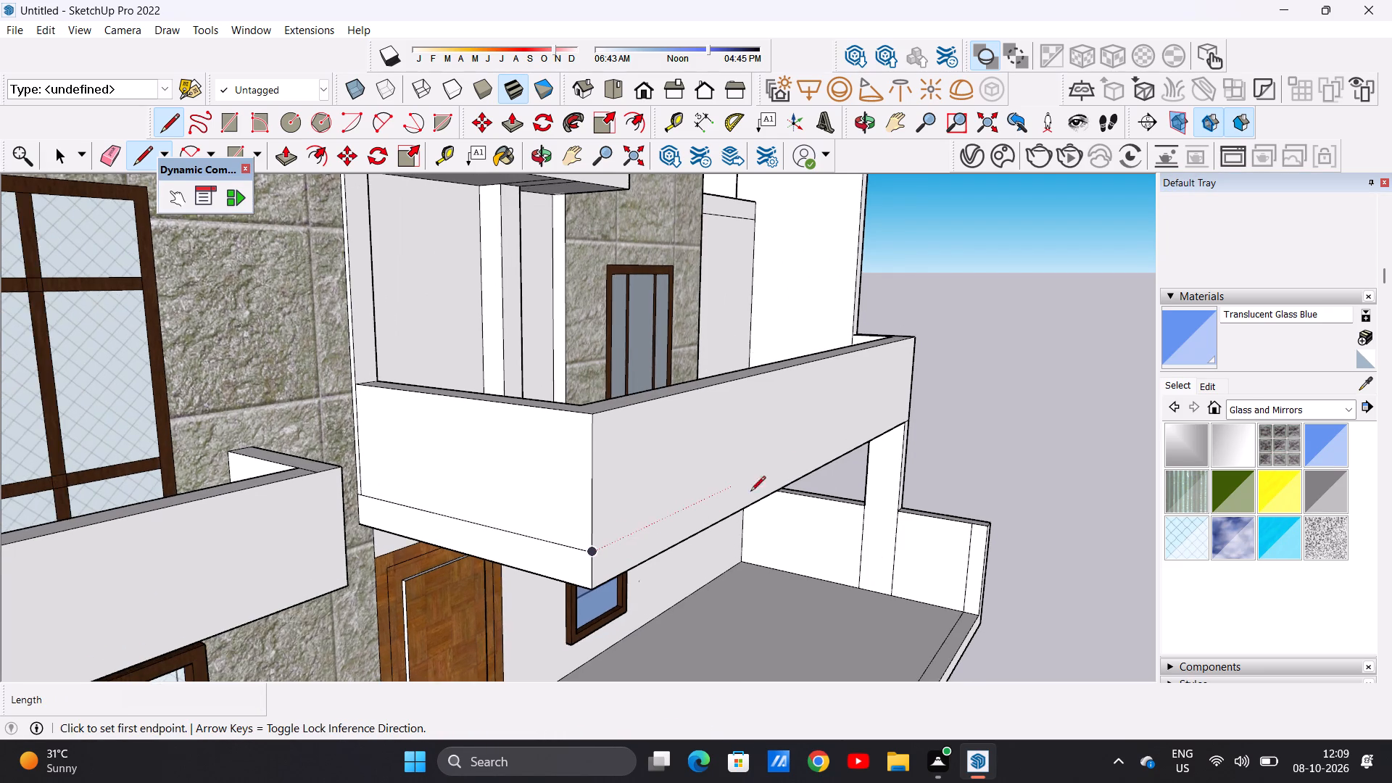
middle_click_drag(796, 454, 593, 458)
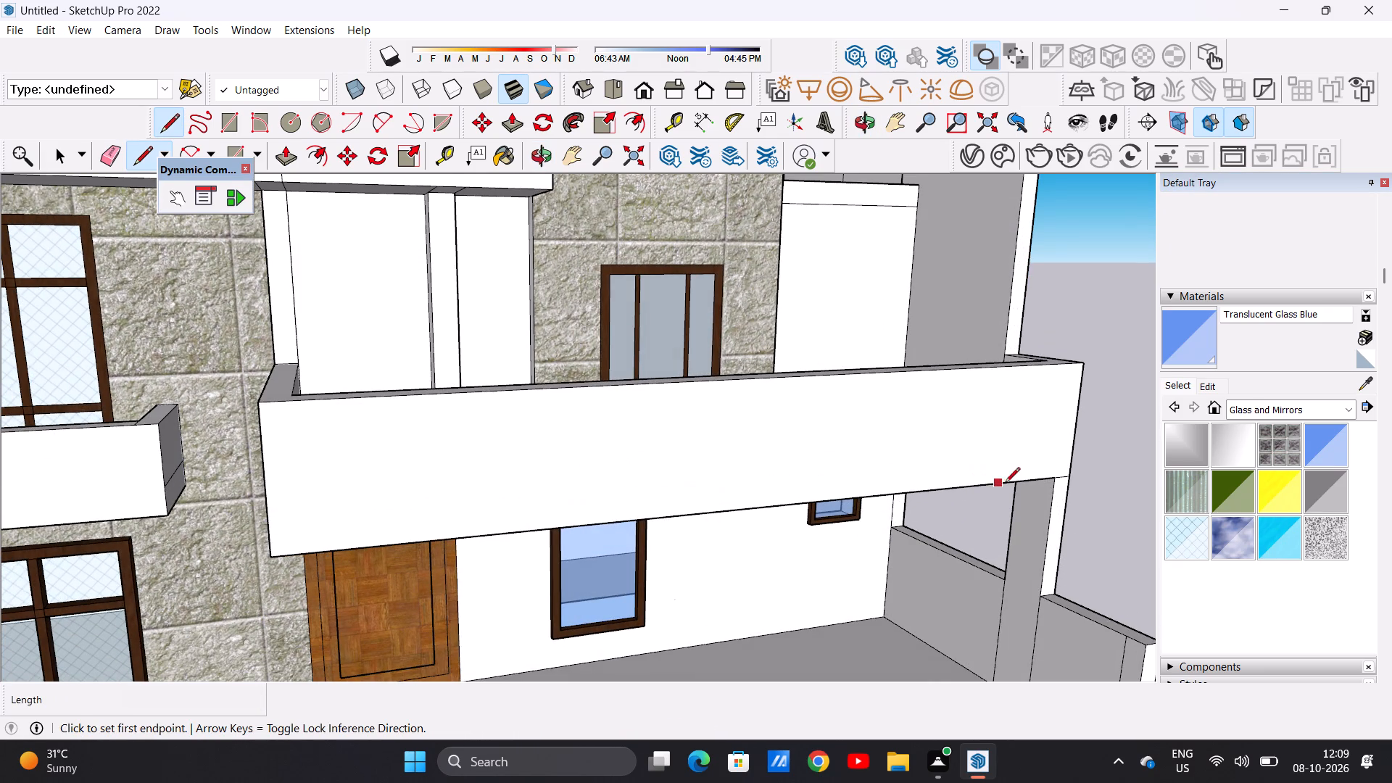
left_click(1069, 450)
left_click(1067, 452)
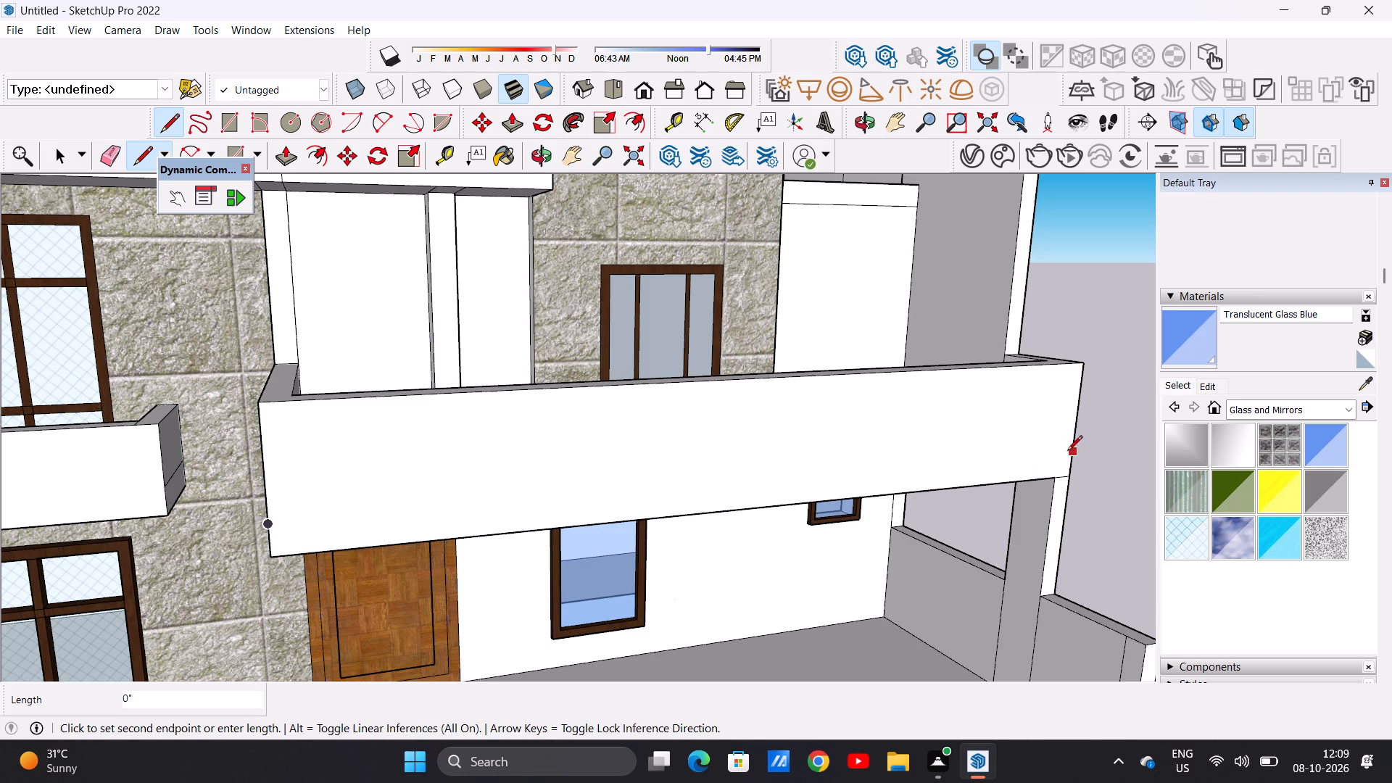
scroll(949, 468, "down", 3)
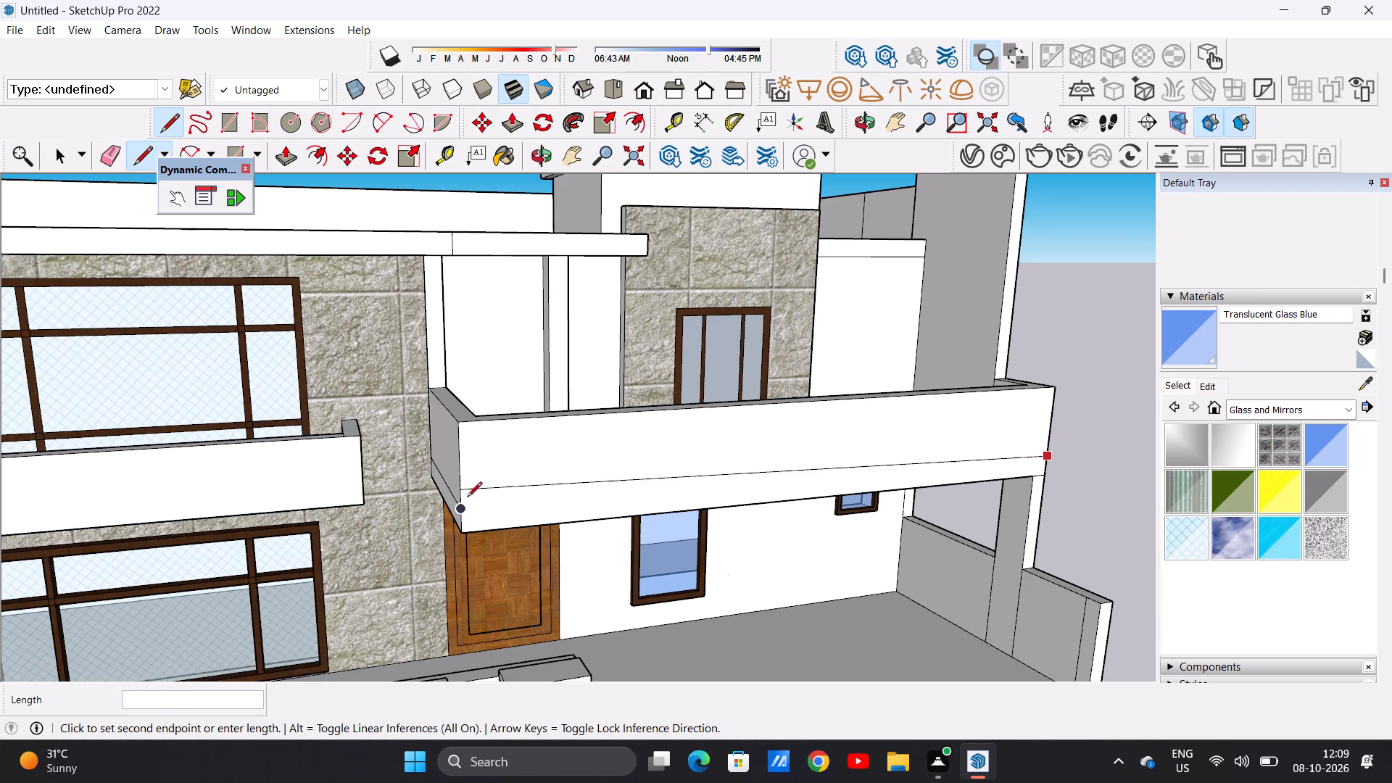
left_click(459, 513)
Continue the line about 10' 6" across the balcony's opposite end face, from the front corner to the back edge.
middle_click_drag(1020, 481, 857, 481)
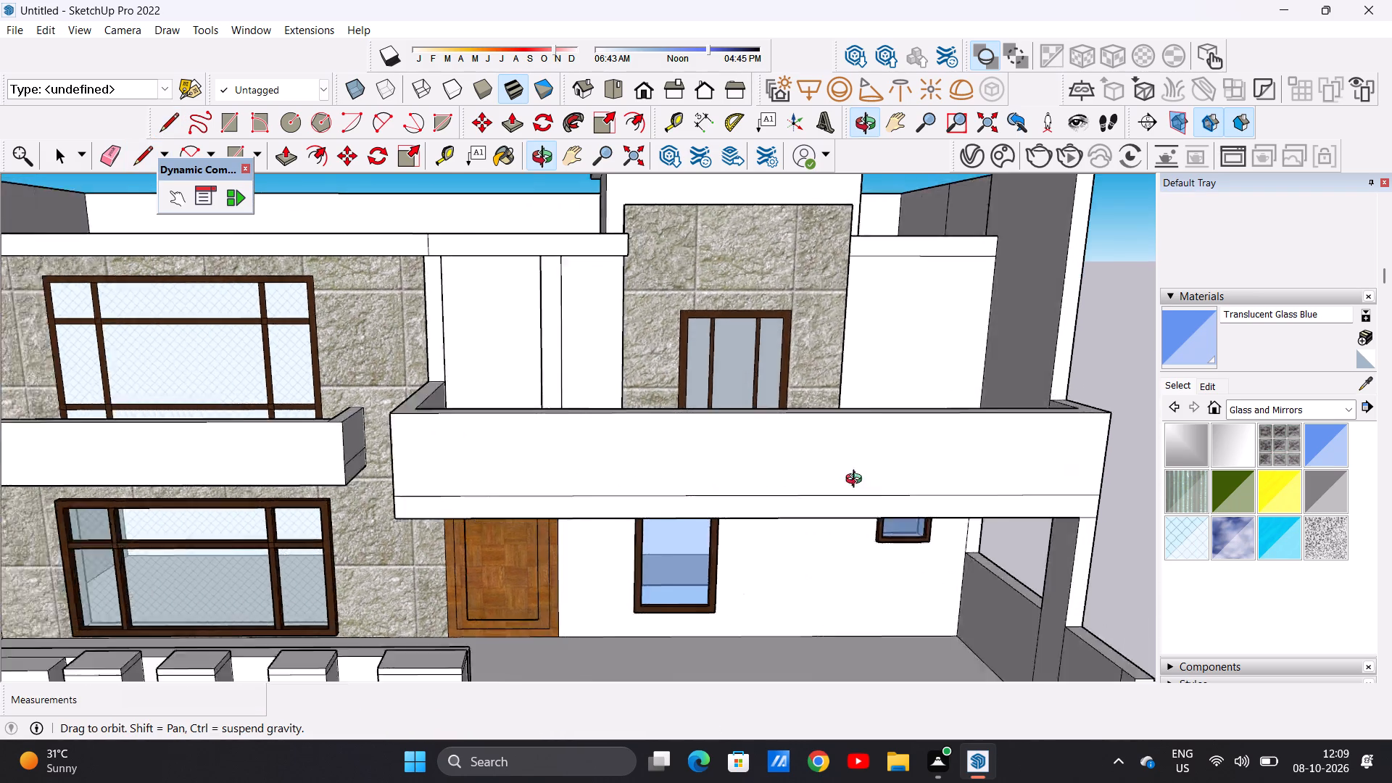
middle_click_drag(857, 481, 638, 442)
scroll(765, 563, "down", 5)
scroll(882, 538, "up", 6)
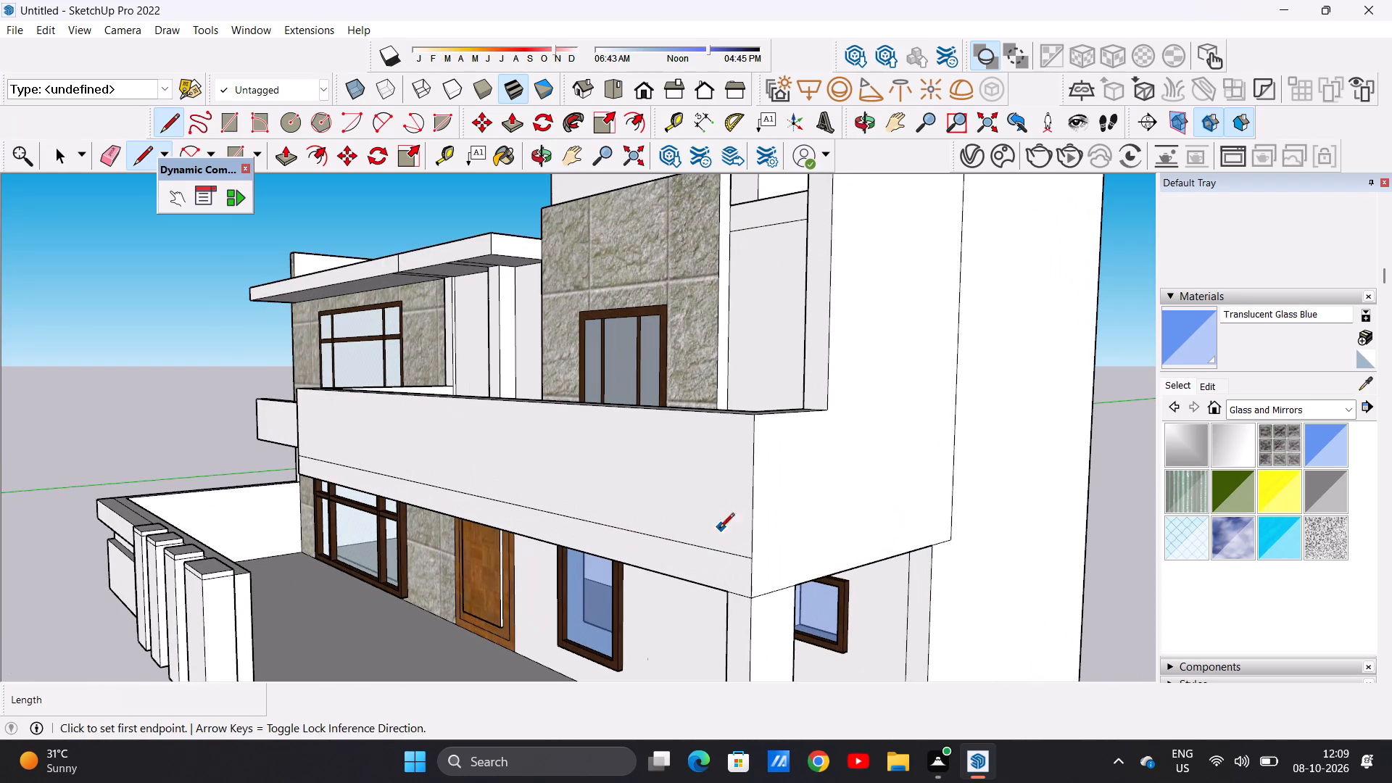
left_click(754, 559)
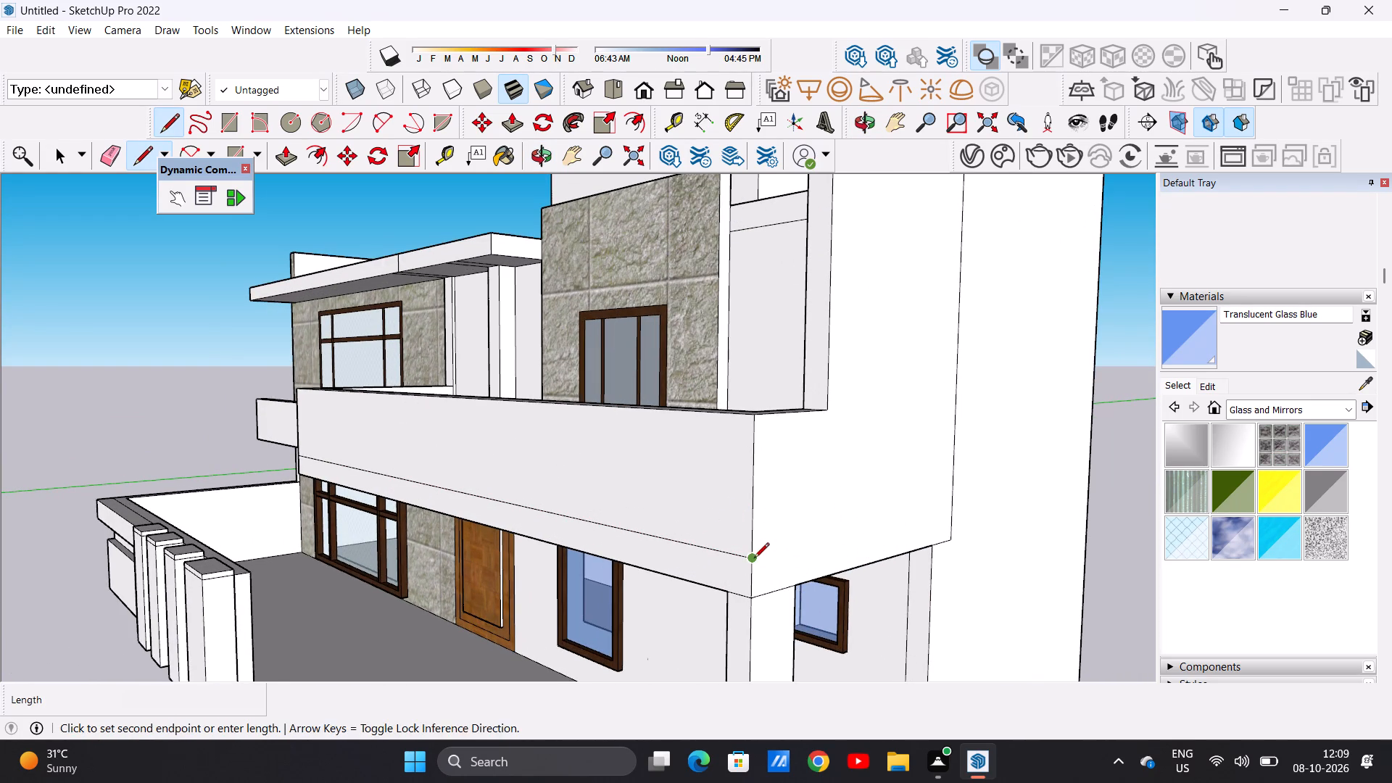
left_click(950, 512)
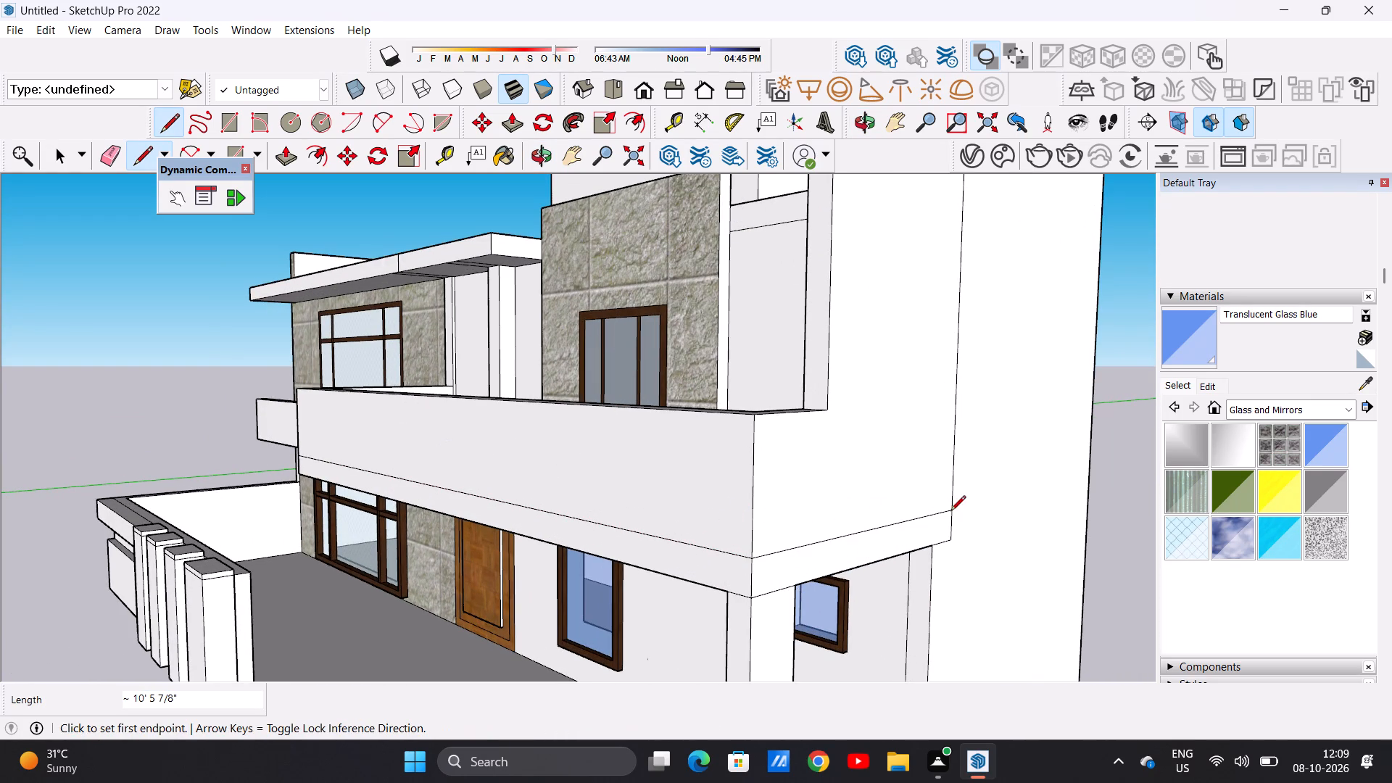
key("space")
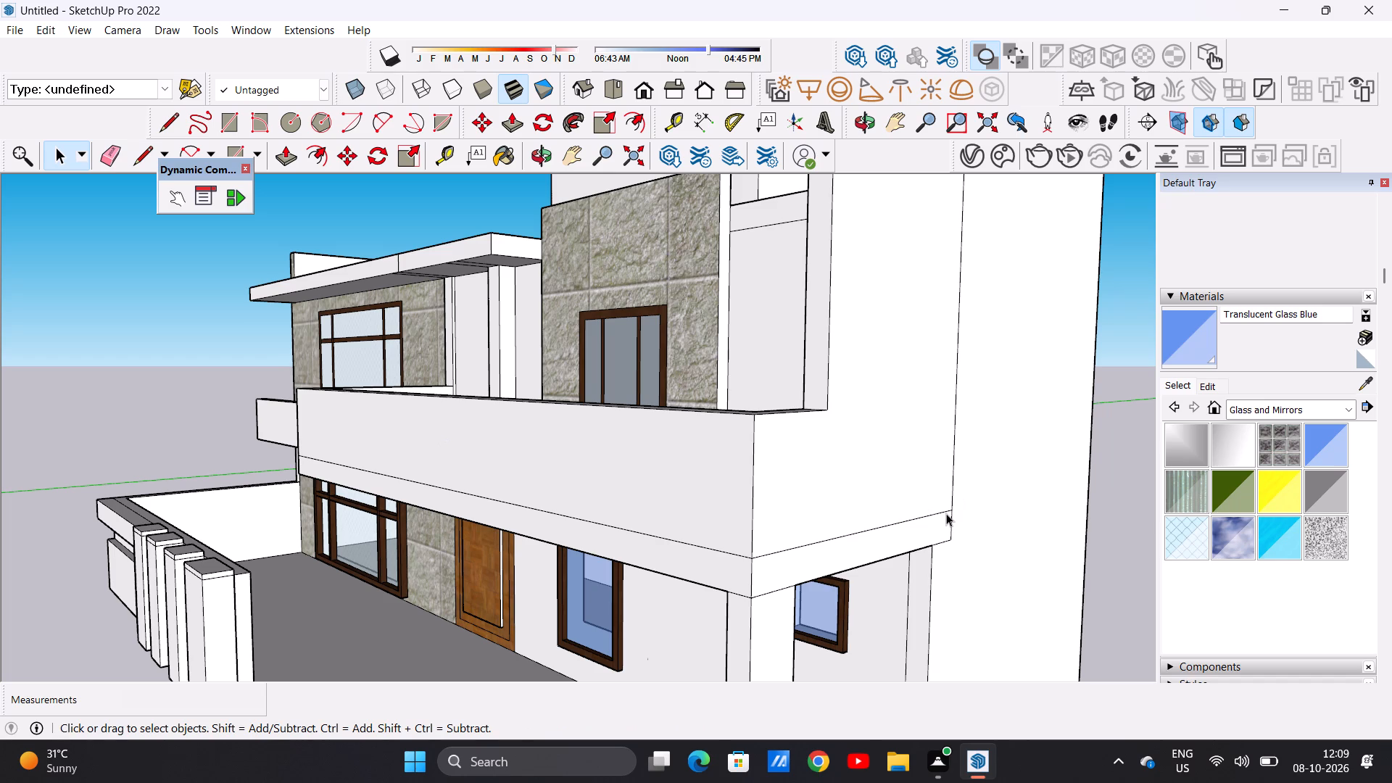
Draw a vertical line about 3' 6 3/4" long on that end face, from the parapet's top end down to the lower line.
key("l")
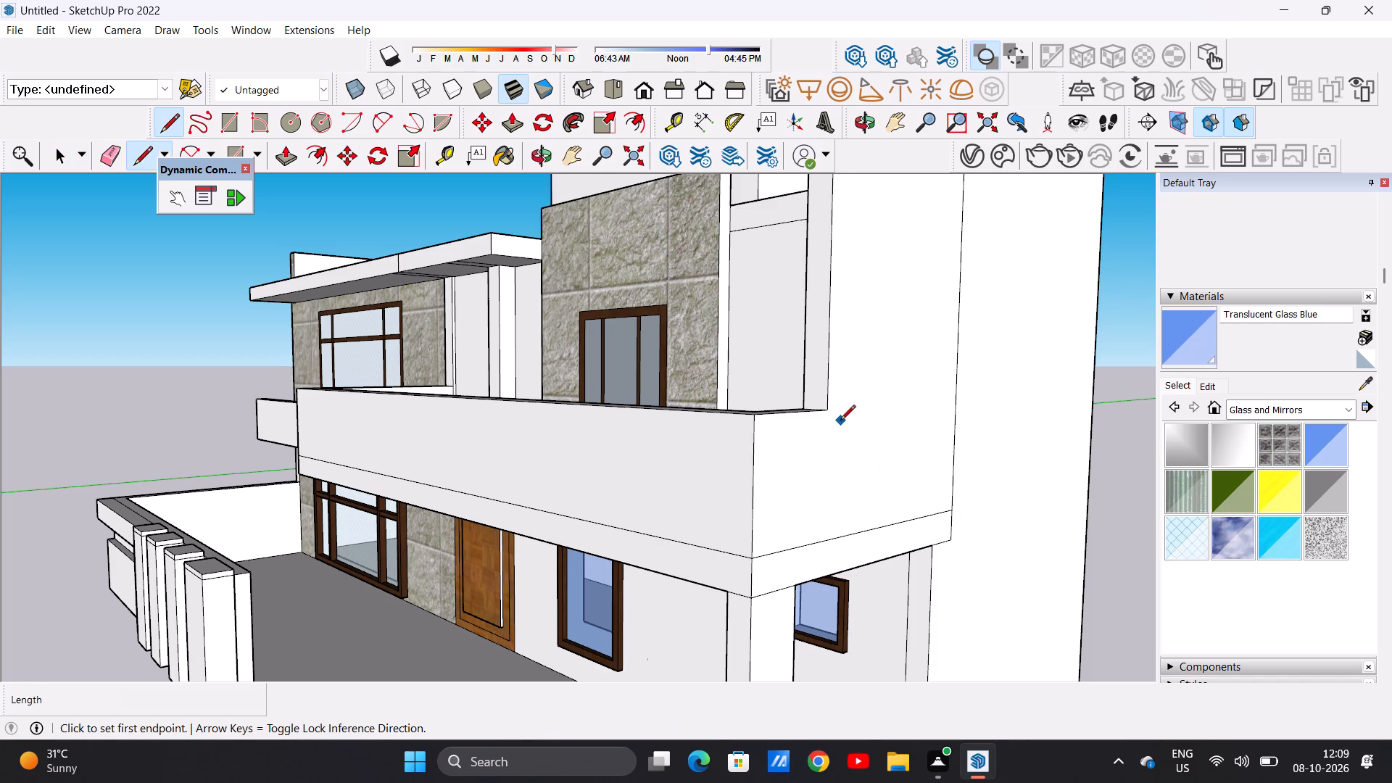
left_click(824, 410)
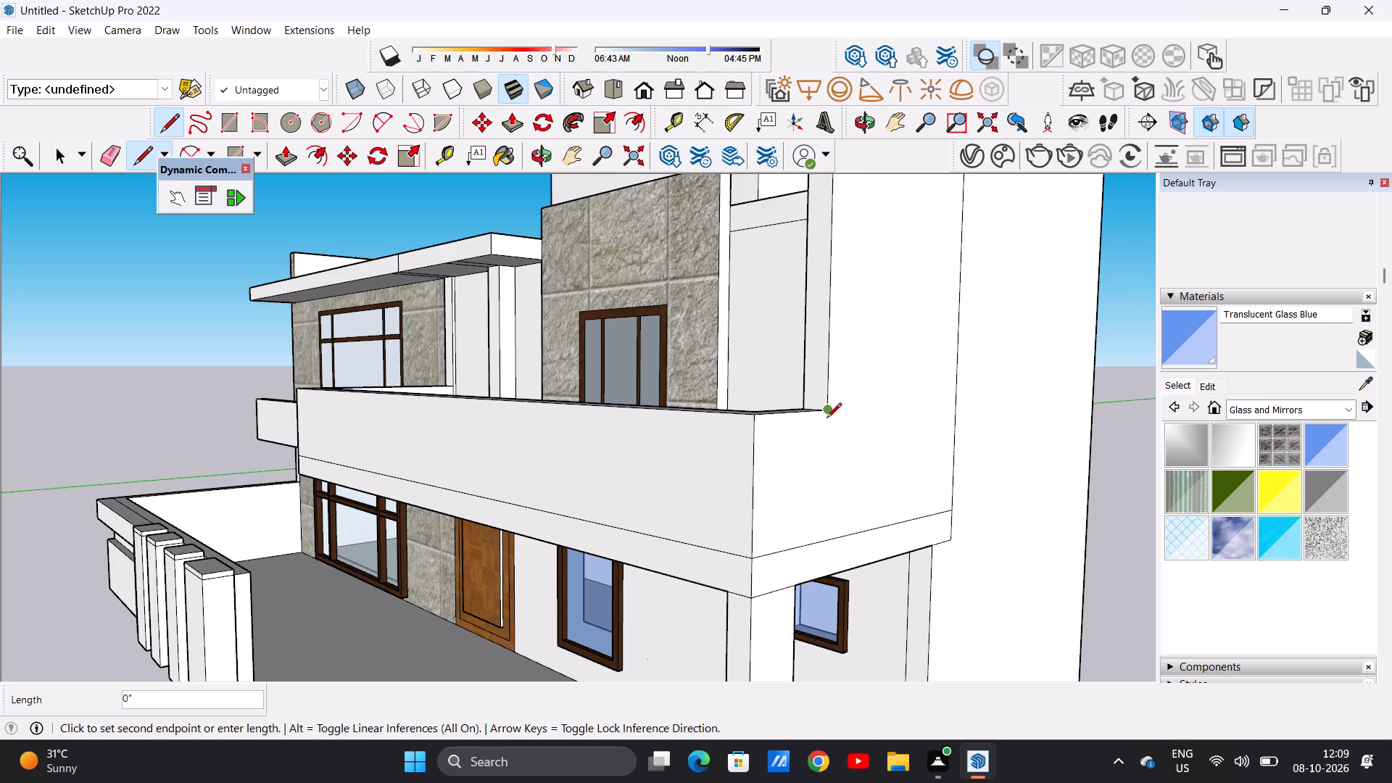
left_click(826, 539)
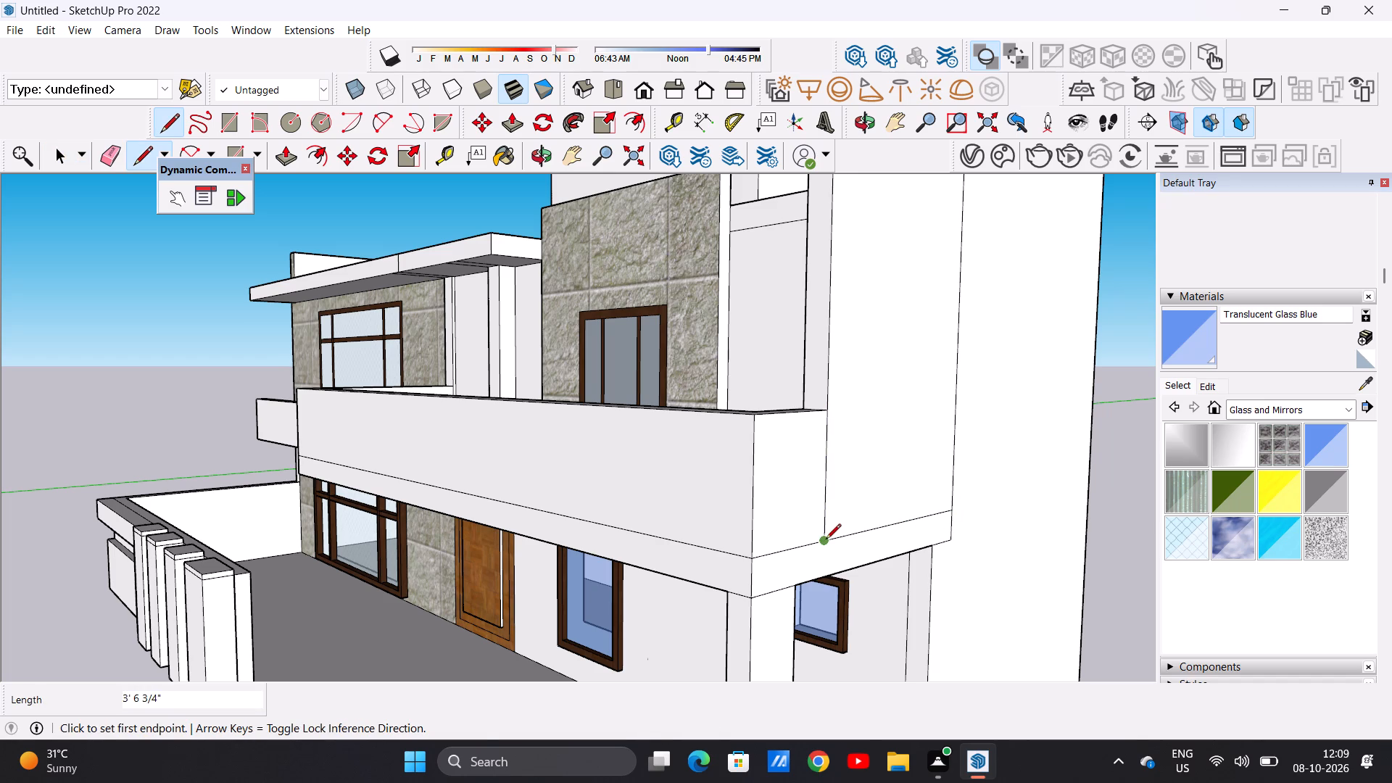
key("space")
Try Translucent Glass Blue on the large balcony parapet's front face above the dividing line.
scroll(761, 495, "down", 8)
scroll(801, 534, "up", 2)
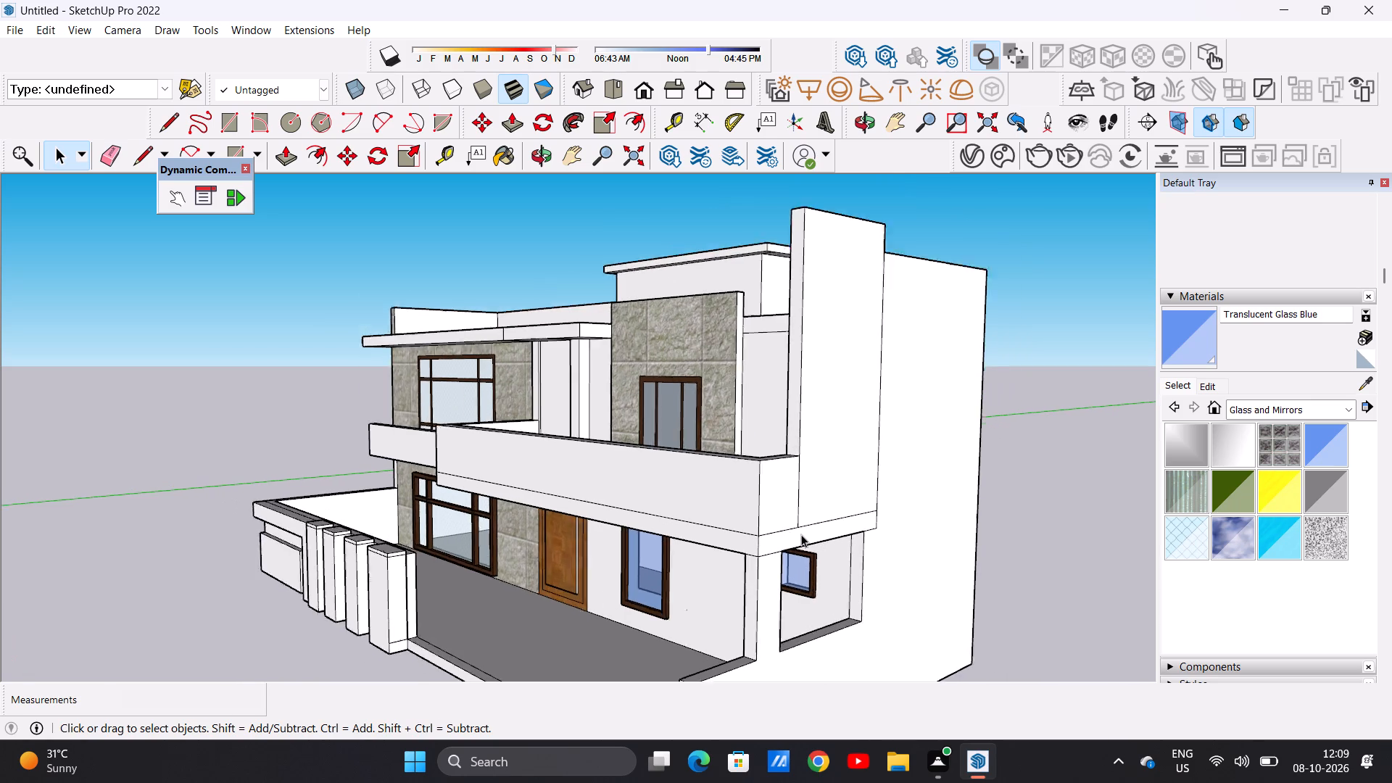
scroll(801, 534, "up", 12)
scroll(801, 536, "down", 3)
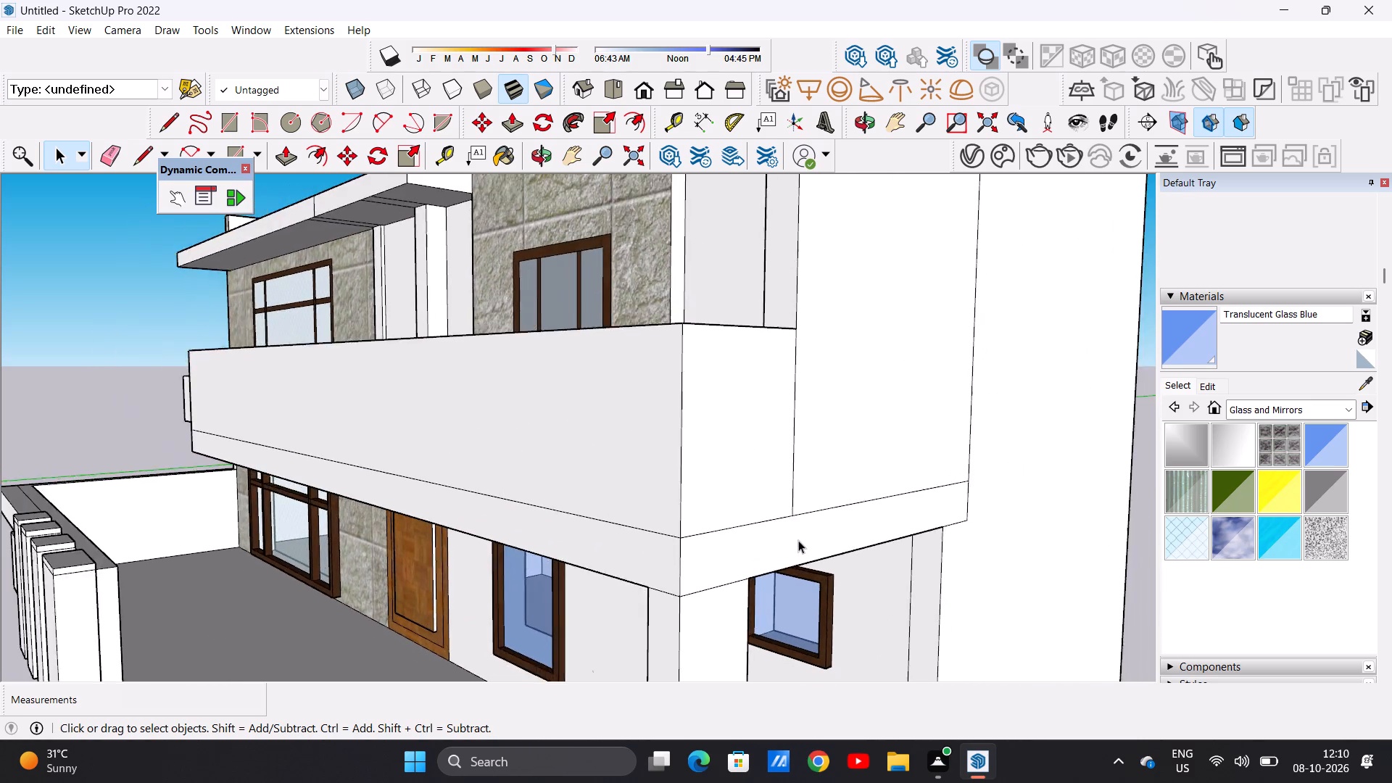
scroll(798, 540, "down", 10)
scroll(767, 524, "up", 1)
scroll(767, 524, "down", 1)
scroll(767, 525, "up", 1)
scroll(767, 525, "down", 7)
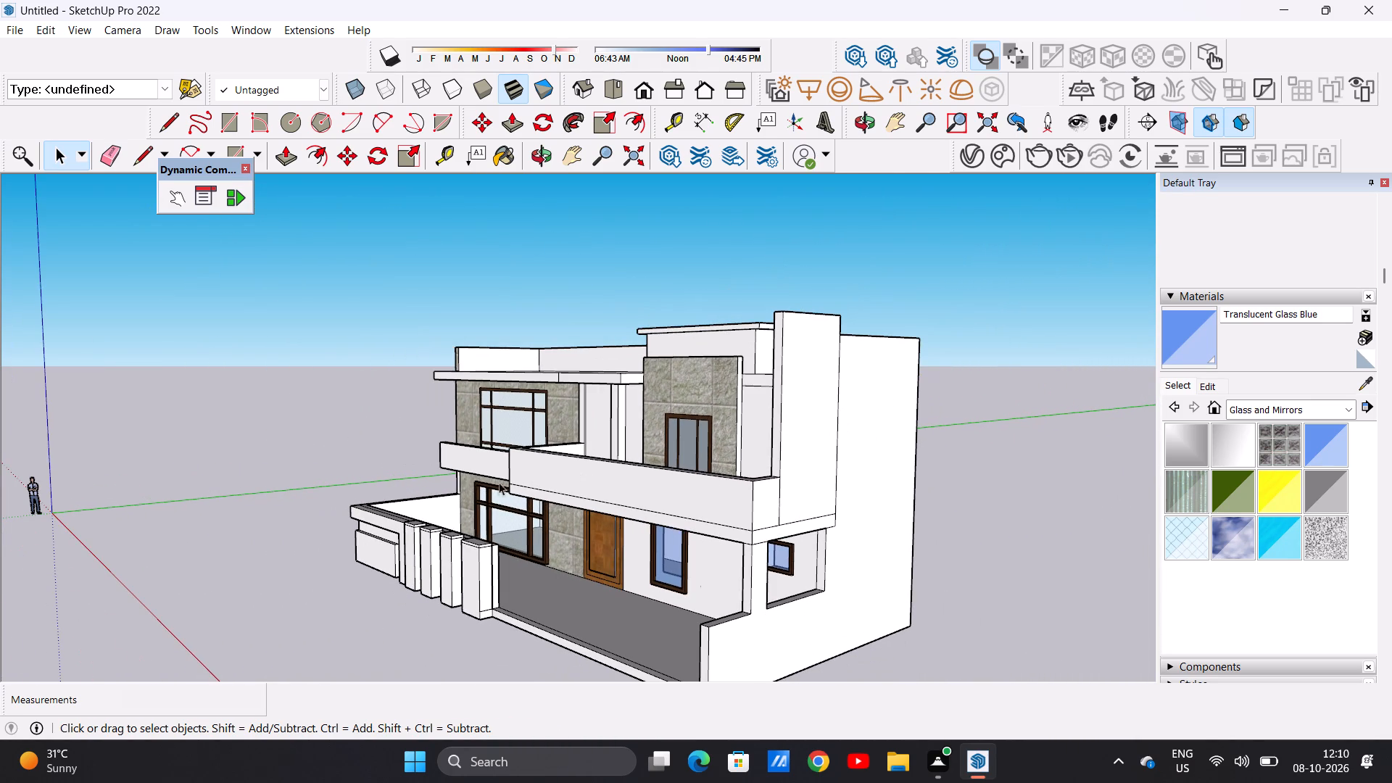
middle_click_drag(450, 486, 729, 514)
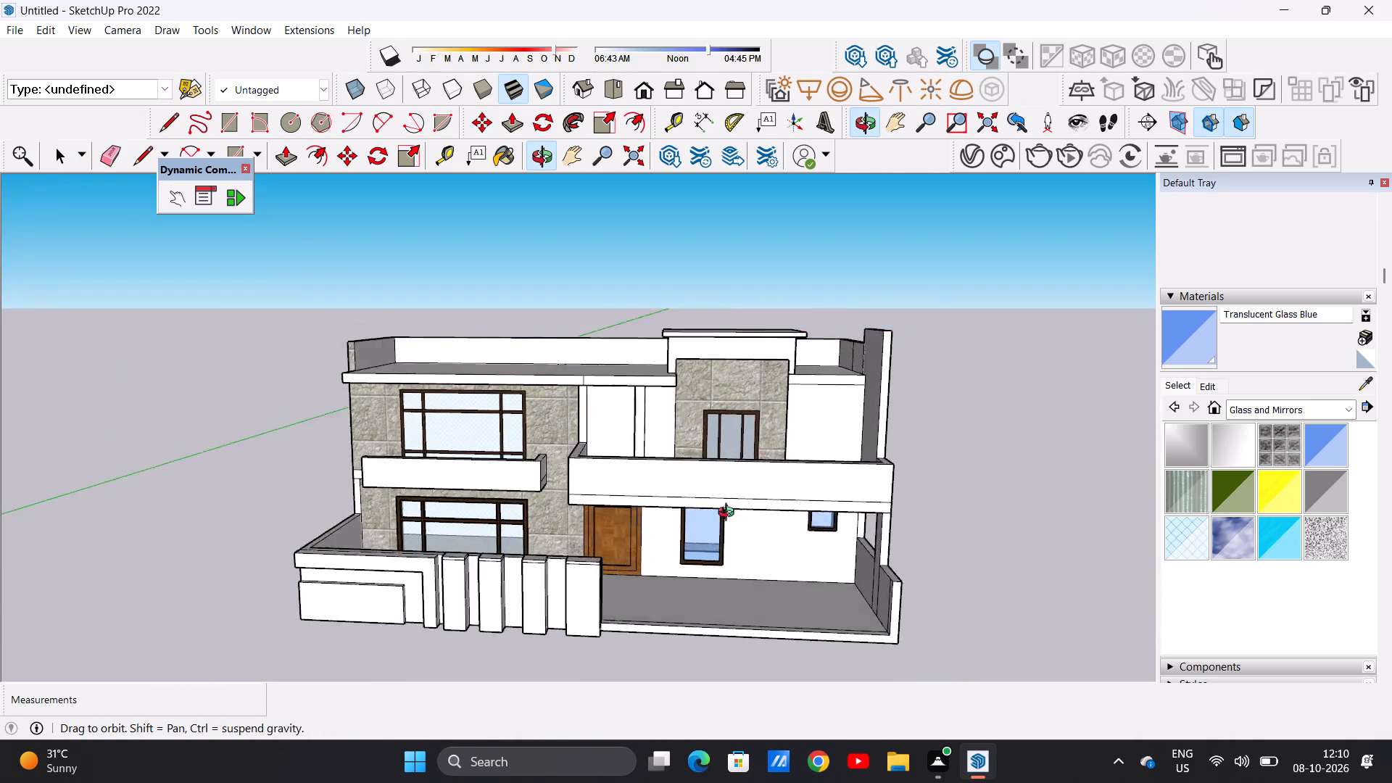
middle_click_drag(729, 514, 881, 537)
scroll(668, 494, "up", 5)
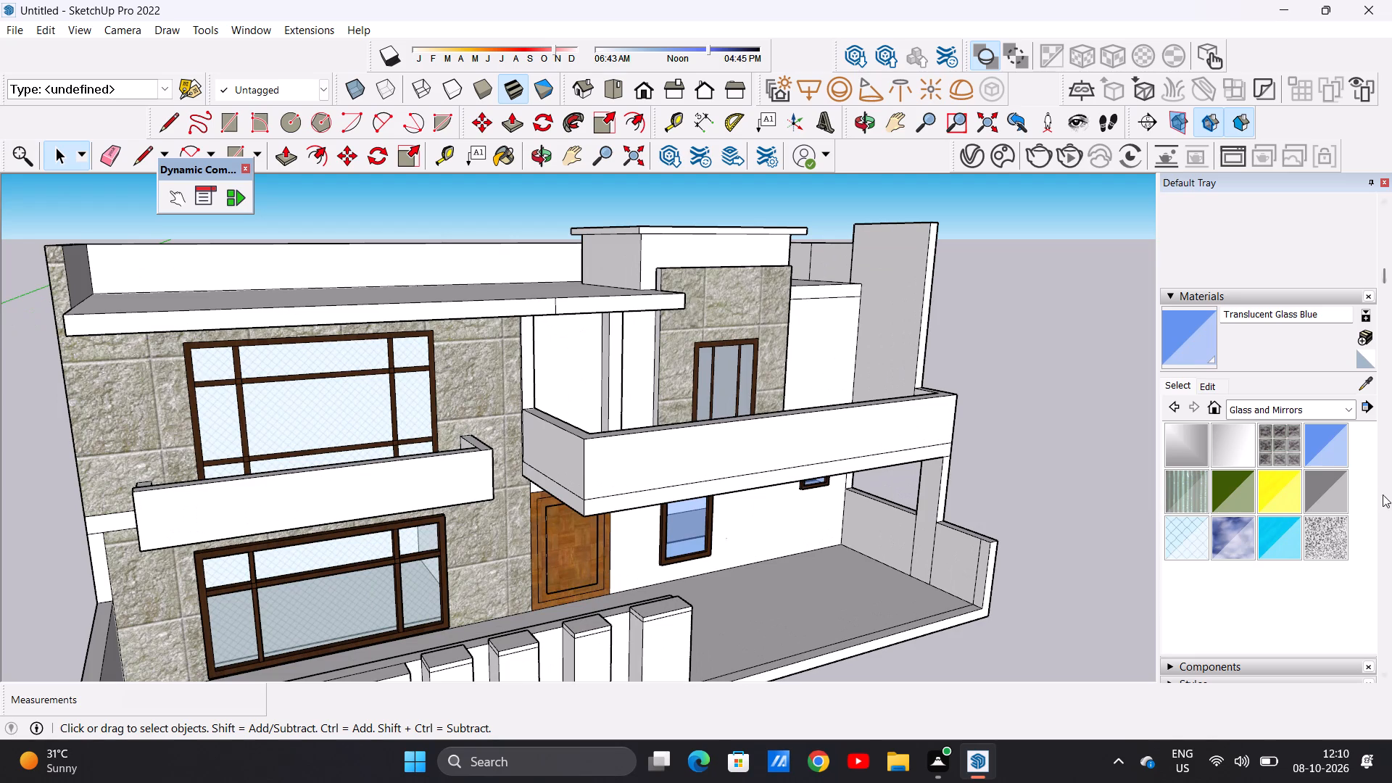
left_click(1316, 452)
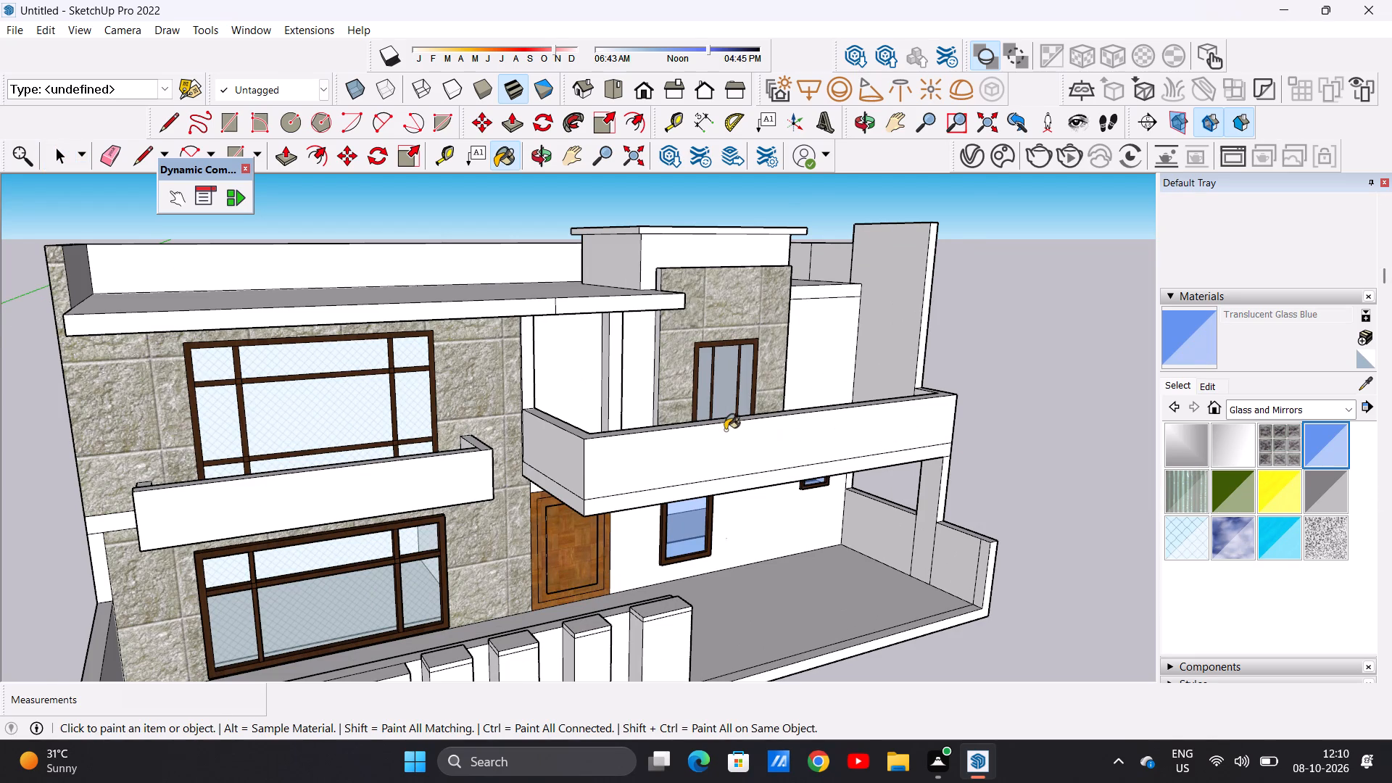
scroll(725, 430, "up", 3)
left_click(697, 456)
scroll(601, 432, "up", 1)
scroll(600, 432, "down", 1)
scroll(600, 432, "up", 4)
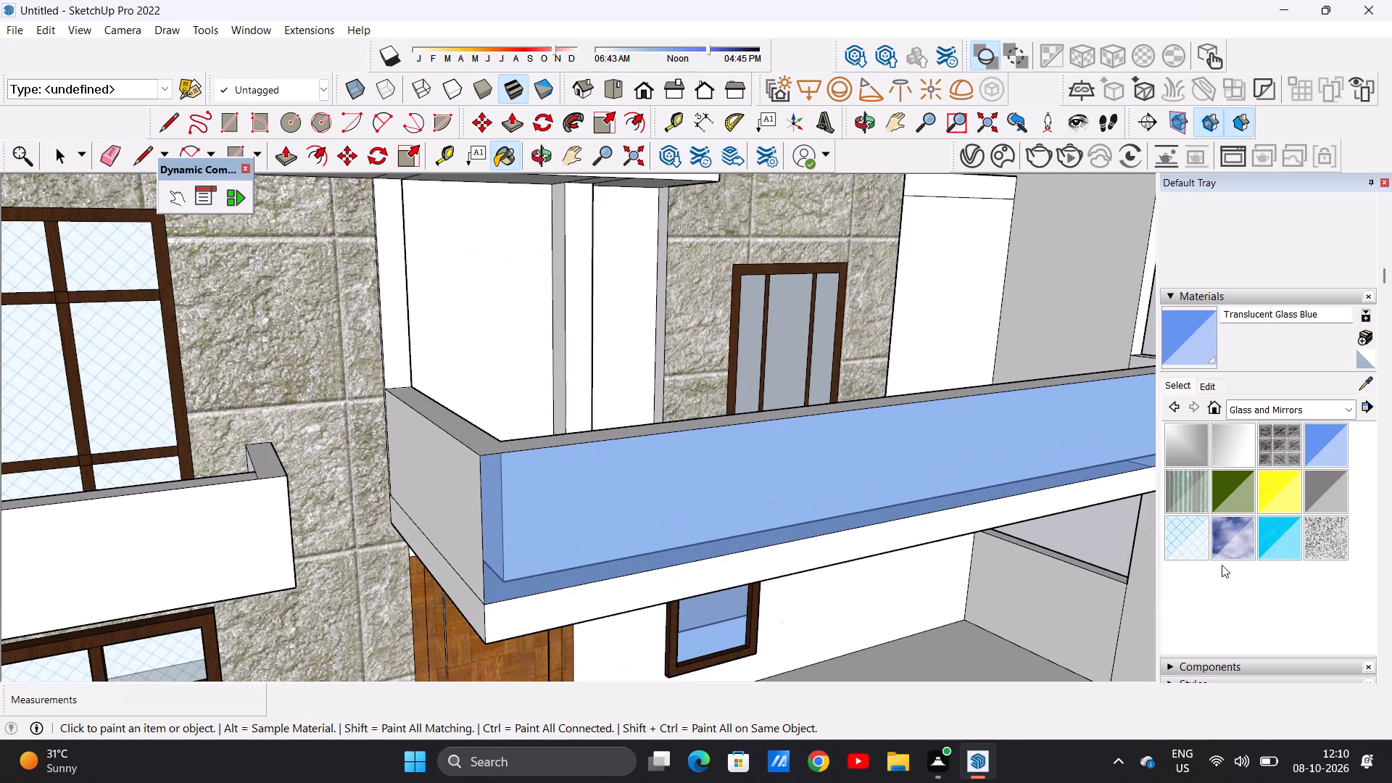
Paint the large balcony parapet's outer front face and door-side face, above the dividing lines, with Translucent Glass Safety.
left_click(1180, 533)
scroll(774, 442, "up", 4)
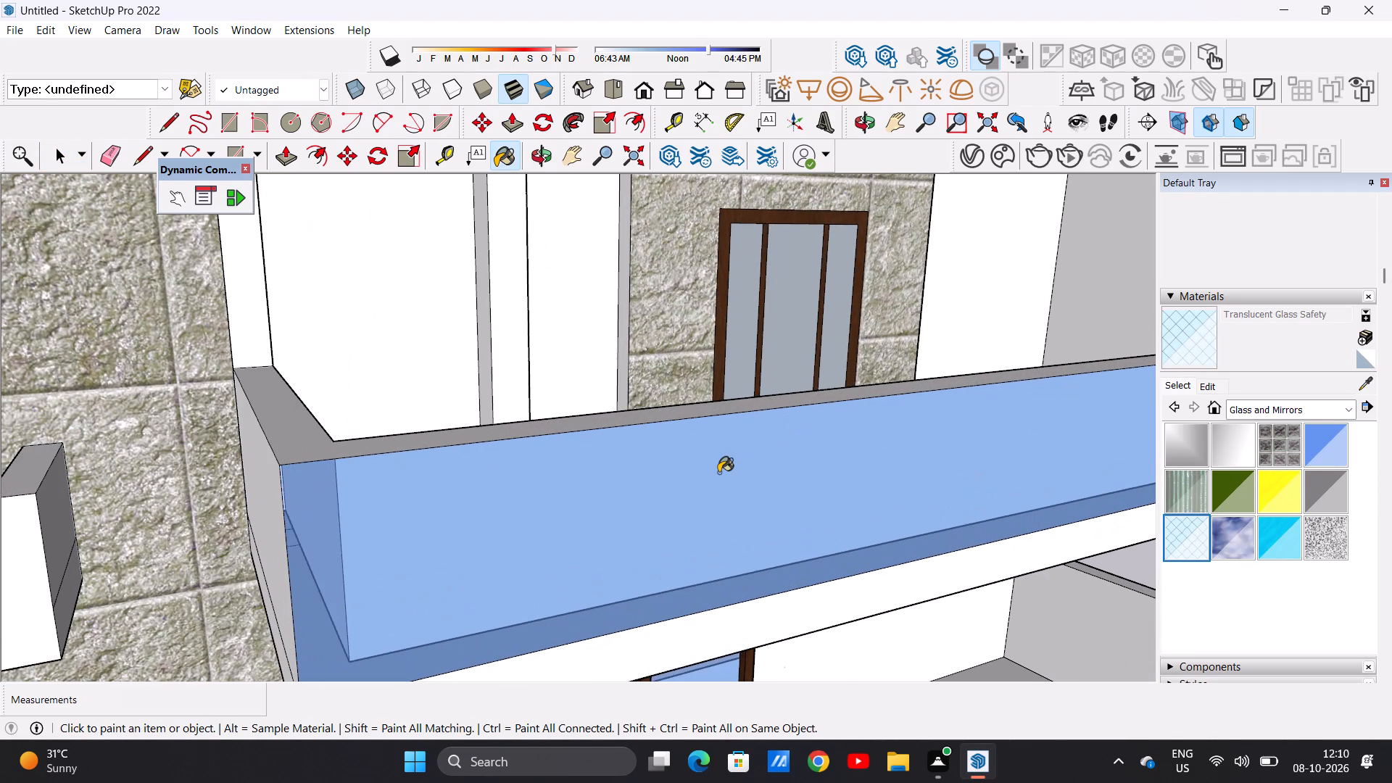
left_click(718, 473)
scroll(787, 510, "down", 6)
scroll(787, 510, "up", 1)
scroll(787, 510, "down", 1)
scroll(787, 510, "up", 1)
scroll(787, 510, "down", 8)
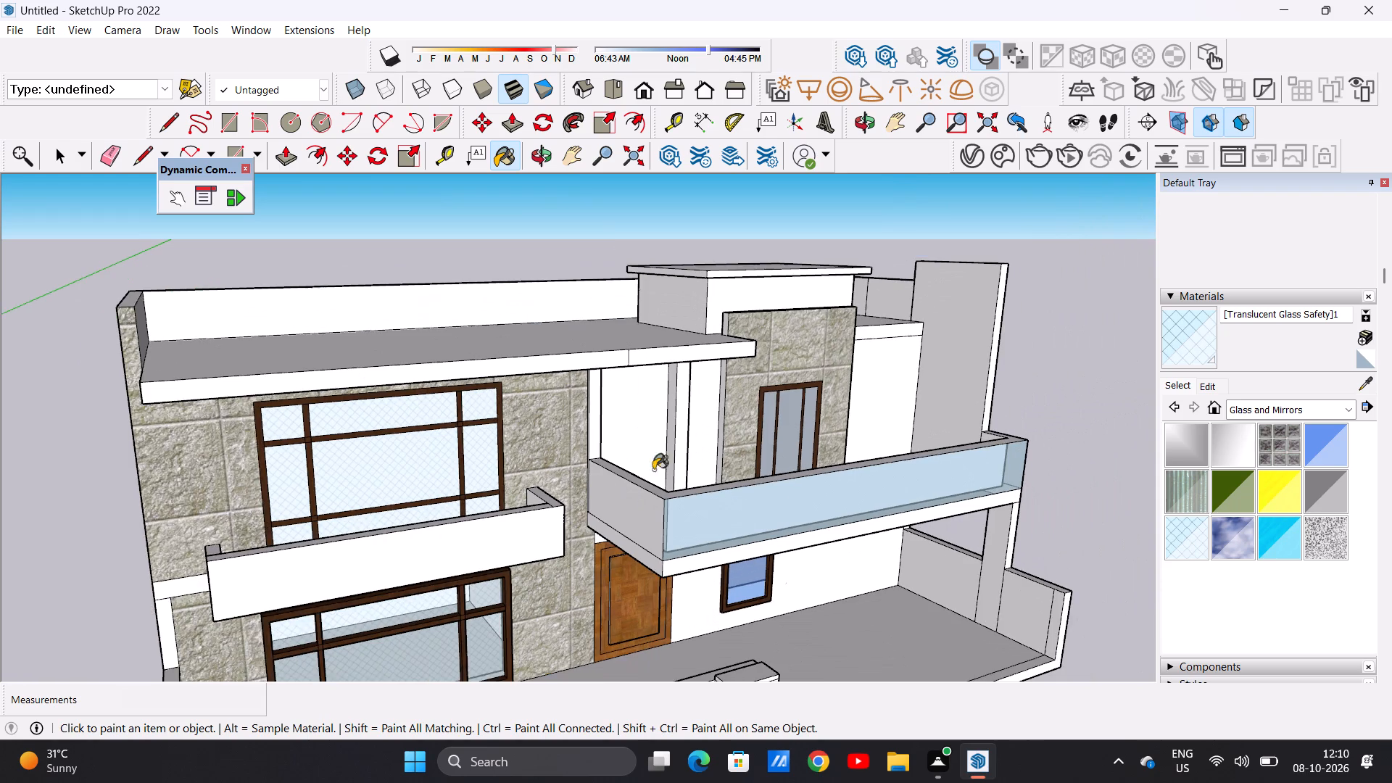
scroll(426, 457, "up", 5)
scroll(1064, 550, "up", 4)
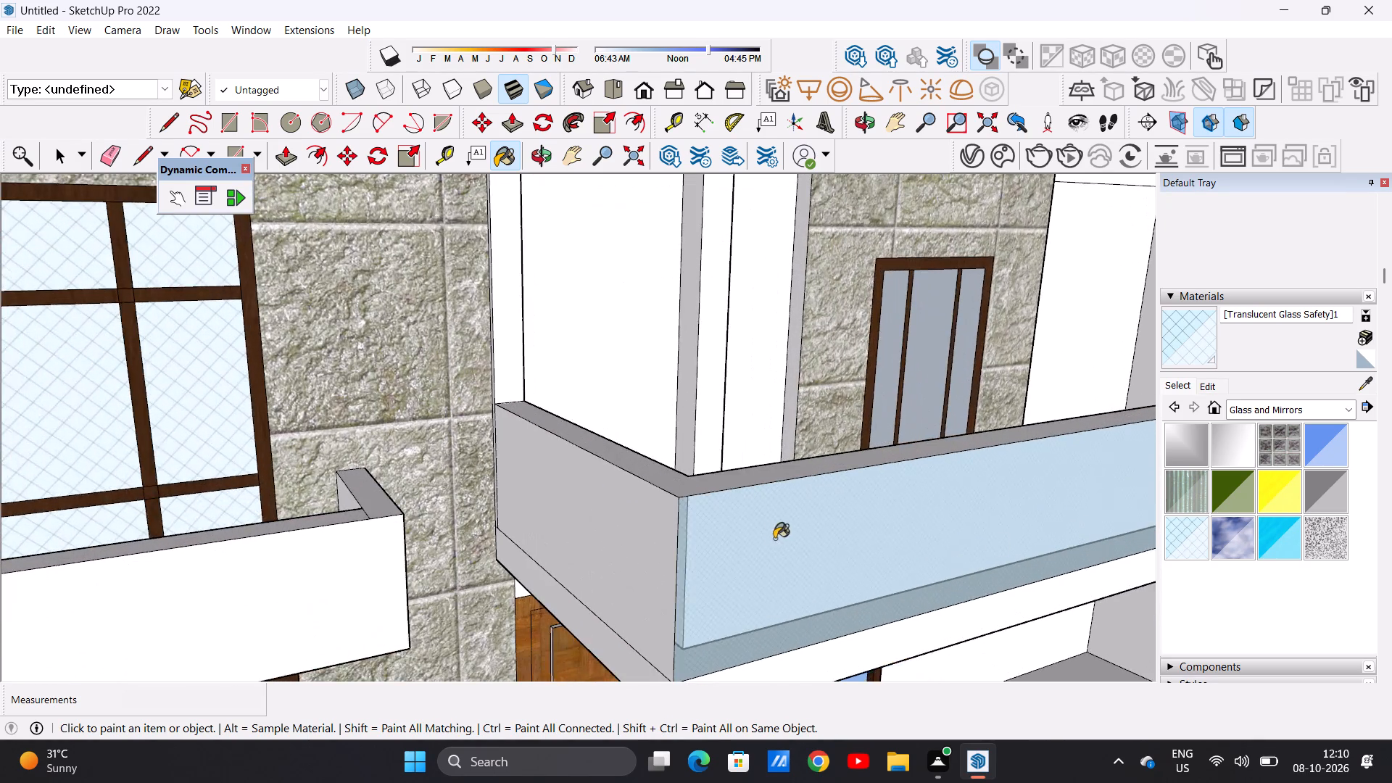
scroll(774, 539, "up", 7)
left_click(561, 498)
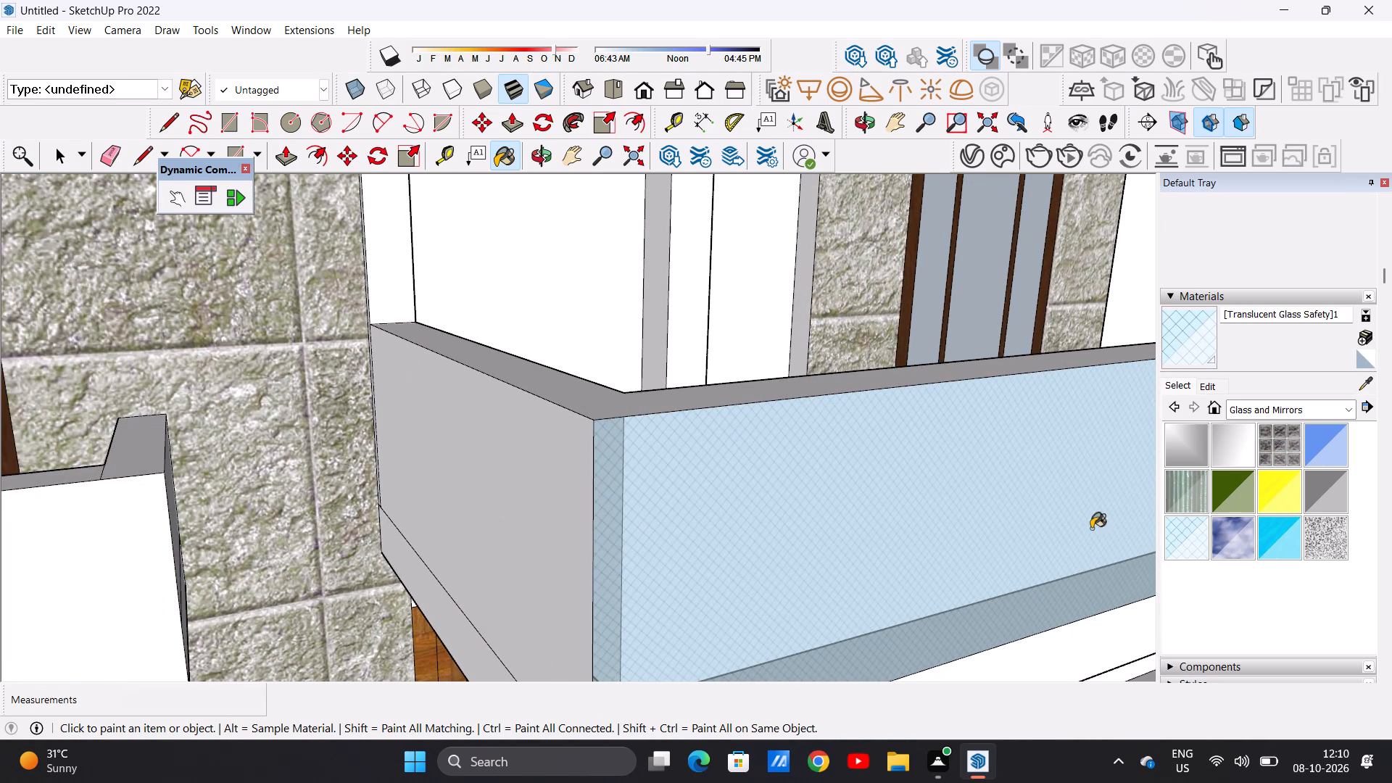
Paint the top face of the large balcony's parapet with the same Translucent Glass Safety material.
scroll(1159, 537, "down", 1)
scroll(1159, 537, "up", 1)
scroll(1159, 537, "down", 6)
scroll(692, 497, "up", 1)
scroll(692, 498, "down", 4)
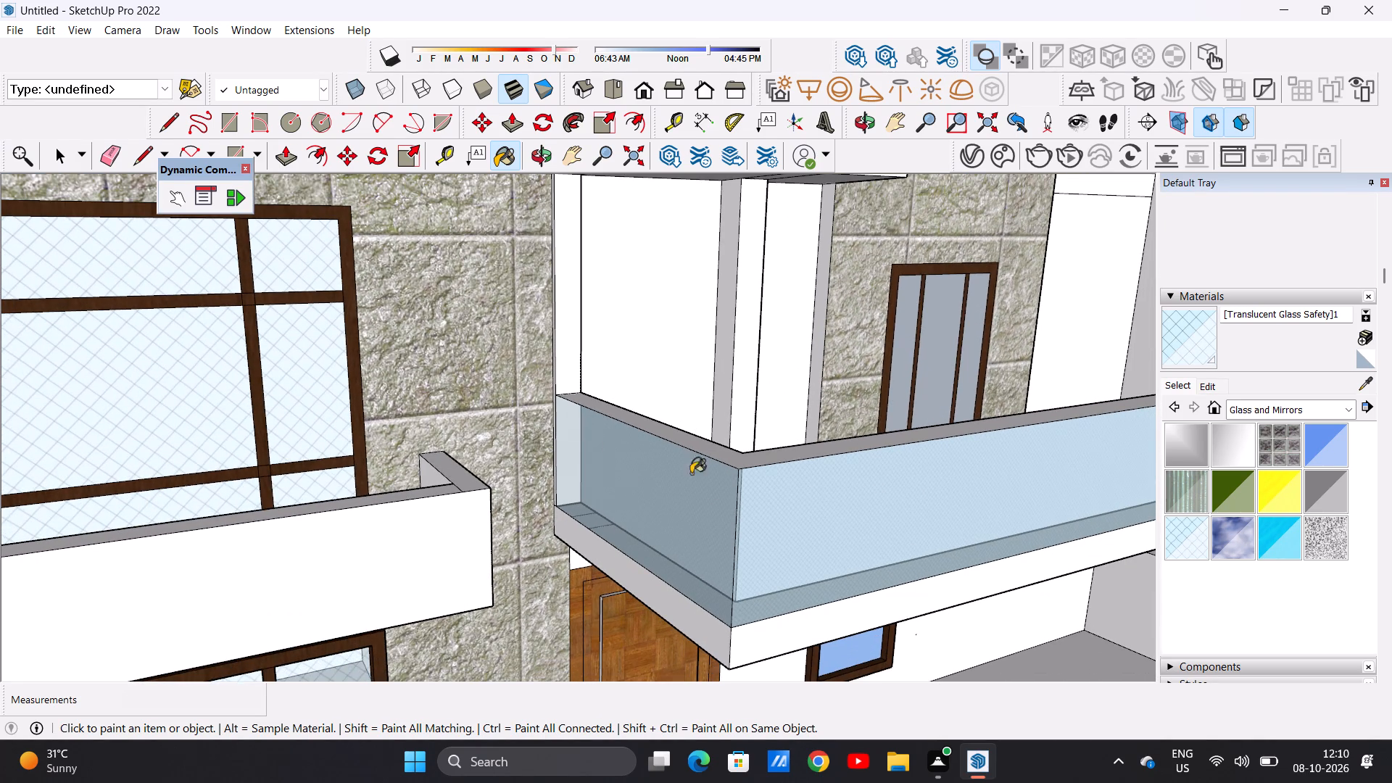
scroll(847, 463, "down", 1)
scroll(847, 463, "up", 2)
middle_click_drag(694, 444, 663, 514)
middle_click(663, 514)
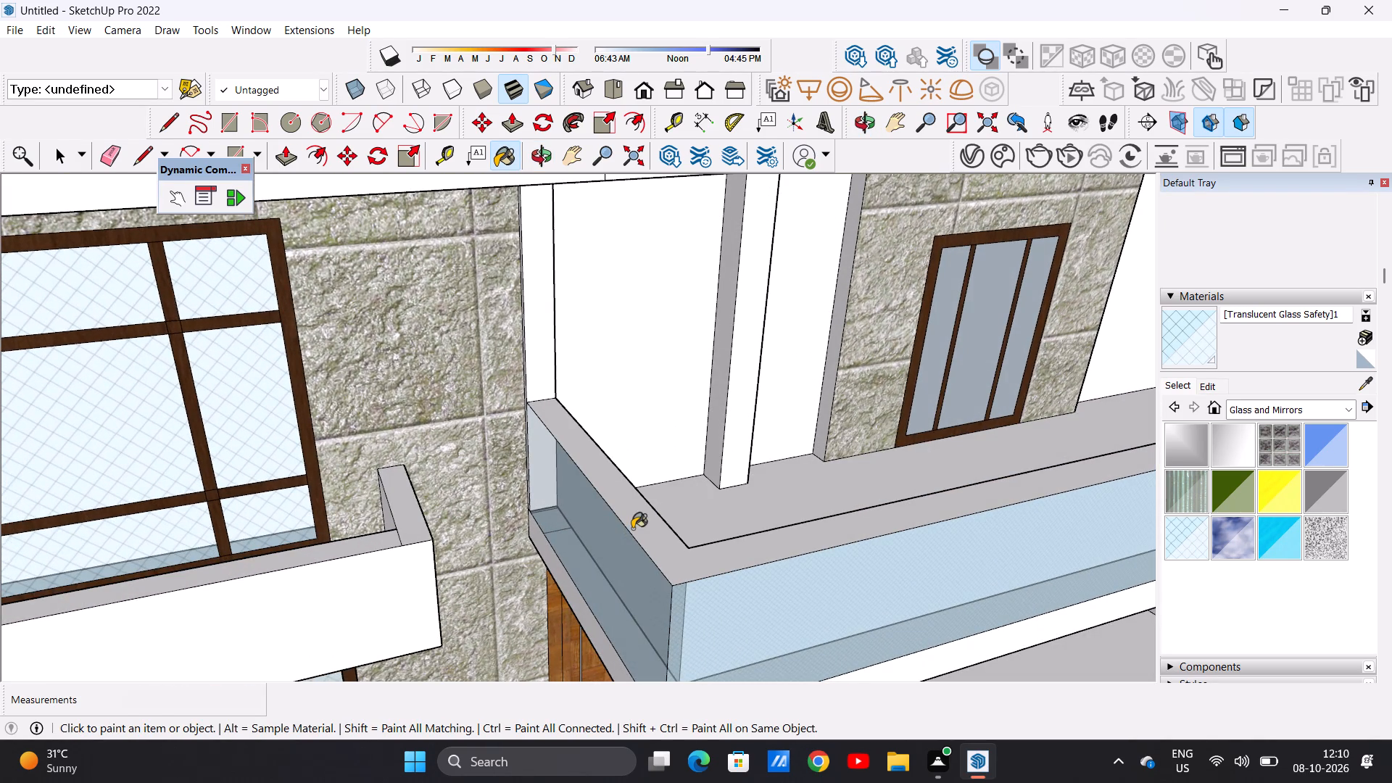
left_click(637, 521)
scroll(624, 579, "down", 6)
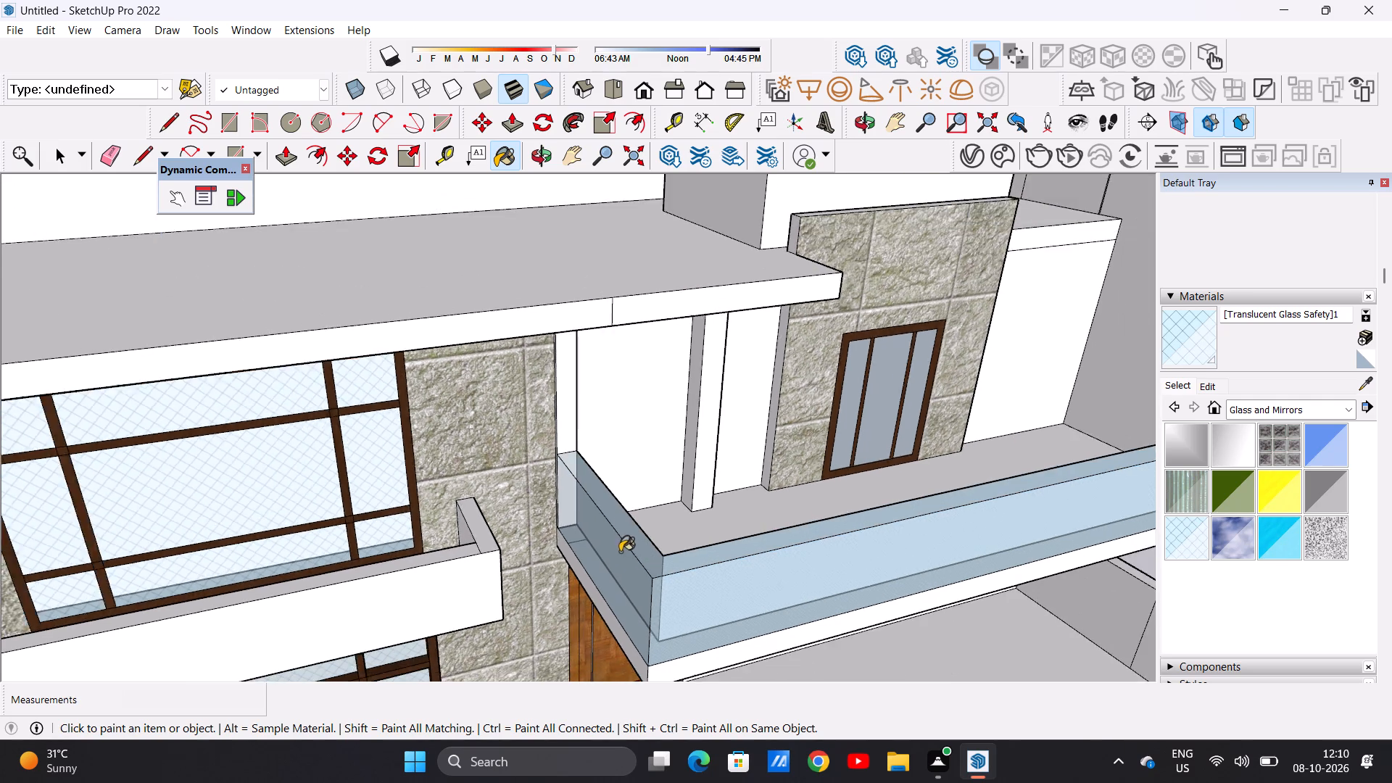
scroll(620, 552, "down", 14)
scroll(533, 539, "up", 1)
middle_click_drag(819, 473, 811, 472)
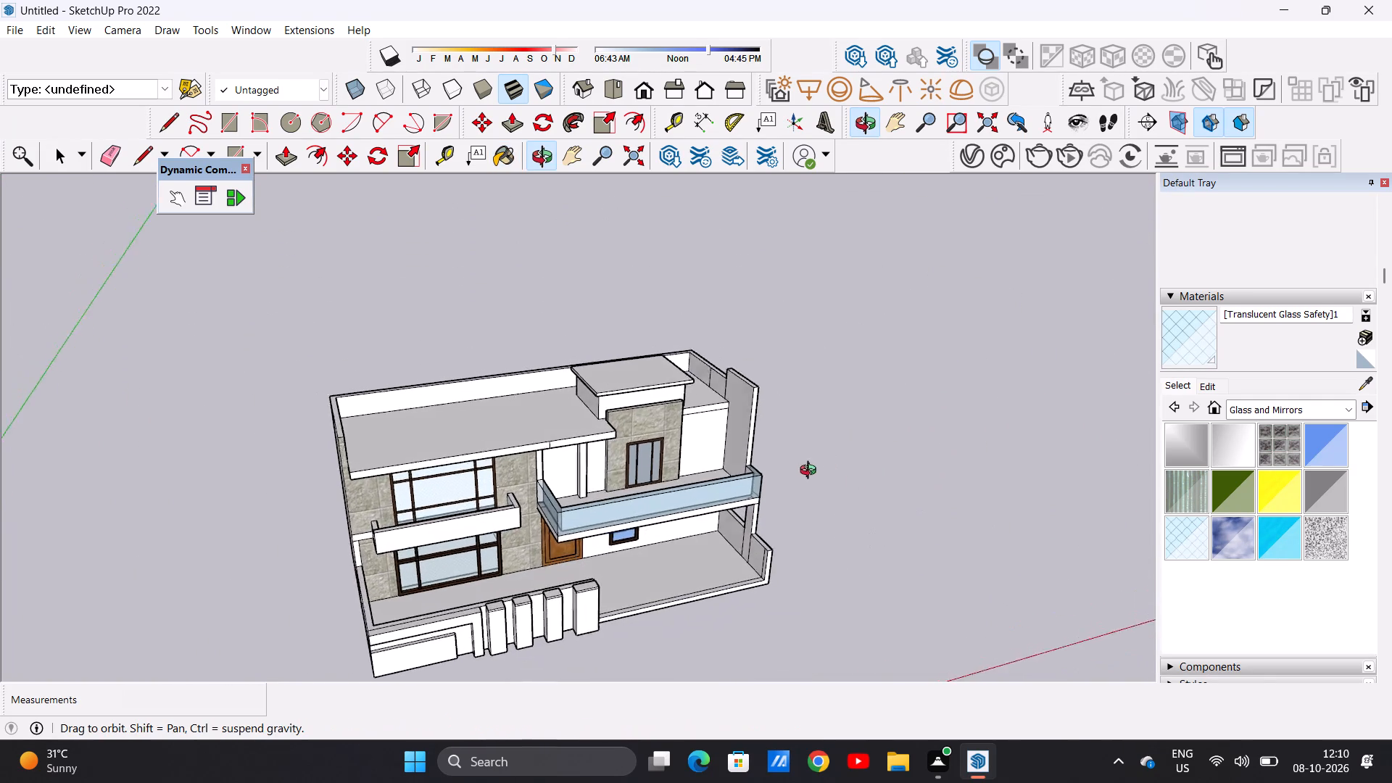
Paint the large balcony parapet's inner faces, at both ends and along the front, with Translucent Glass Safety.
middle_click_drag(811, 472, 386, 526)
scroll(579, 523, "up", 4)
scroll(522, 464, "up", 9)
left_click(481, 440)
scroll(505, 531, "down", 5)
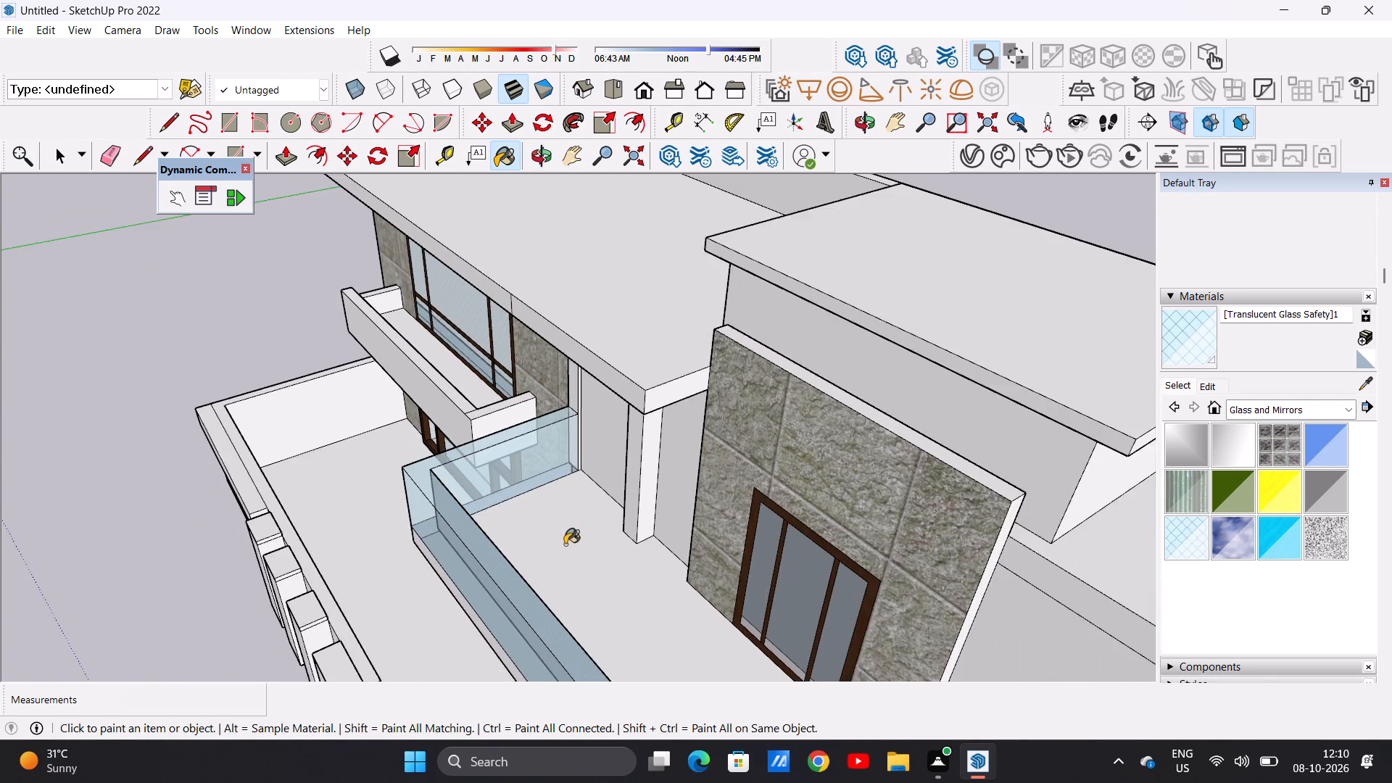
scroll(565, 544, "down", 4)
scroll(585, 507, "up", 1)
middle_click_drag(487, 544, 936, 594)
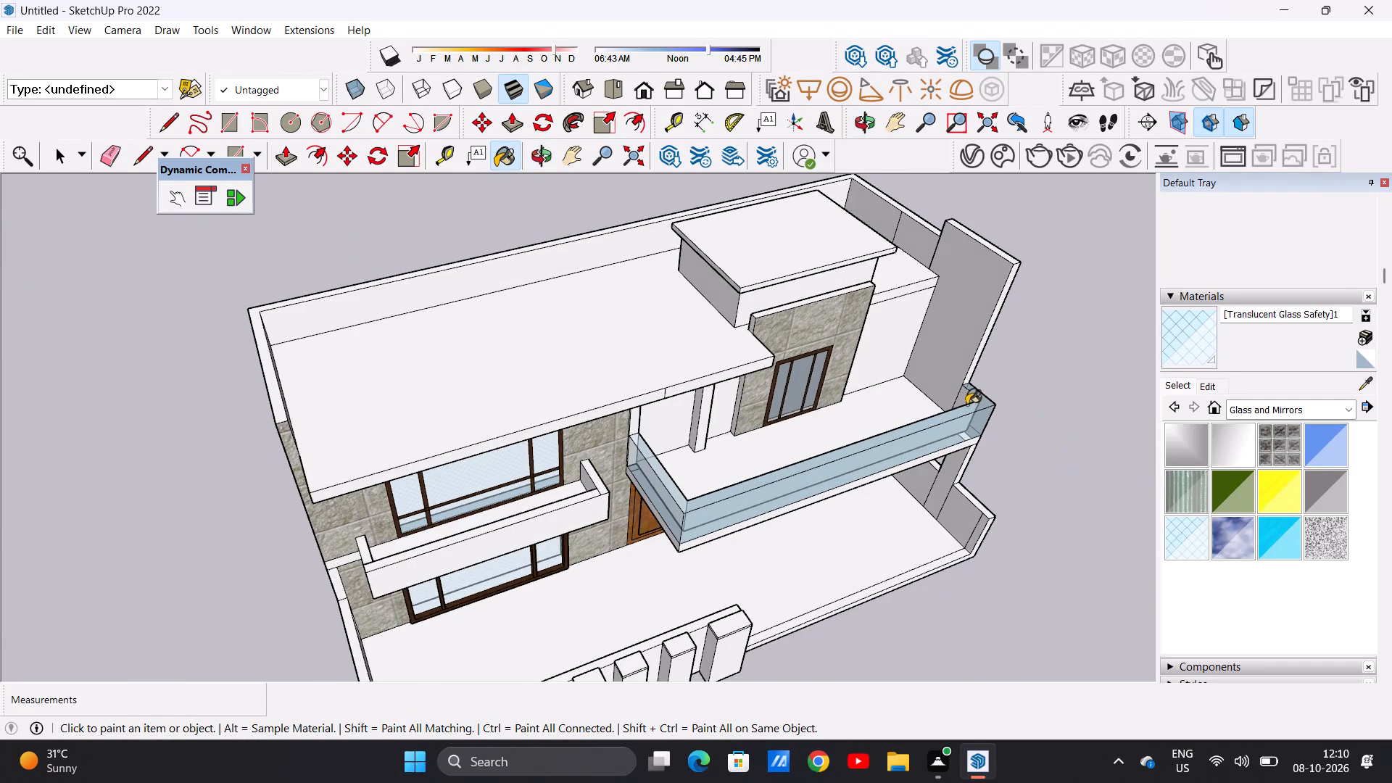
scroll(963, 401, "up", 4)
scroll(962, 400, "down", 1)
scroll(962, 400, "up", 10)
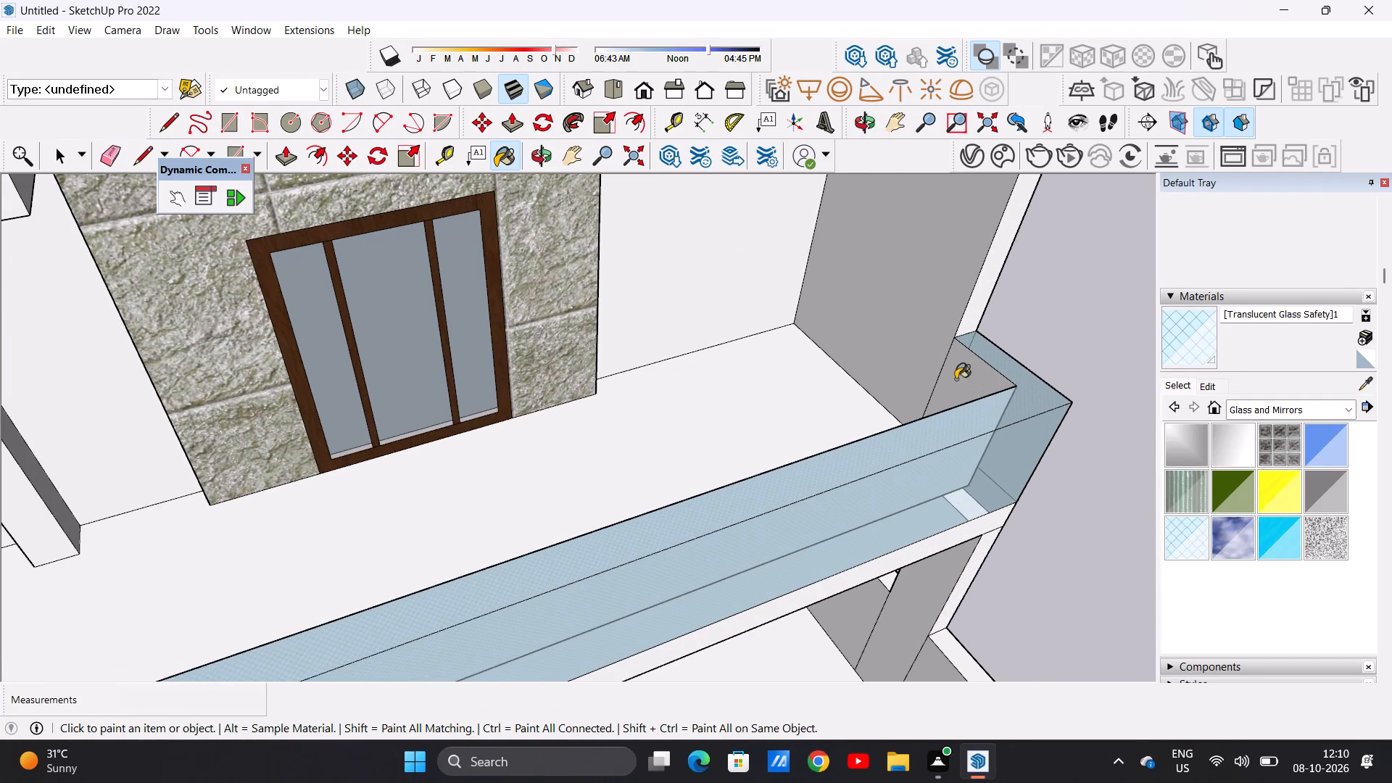
left_click(955, 379)
scroll(951, 443, "down", 6)
scroll(938, 451, "up", 1)
scroll(534, 408, "down", 1)
middle_click_drag(523, 420, 779, 511)
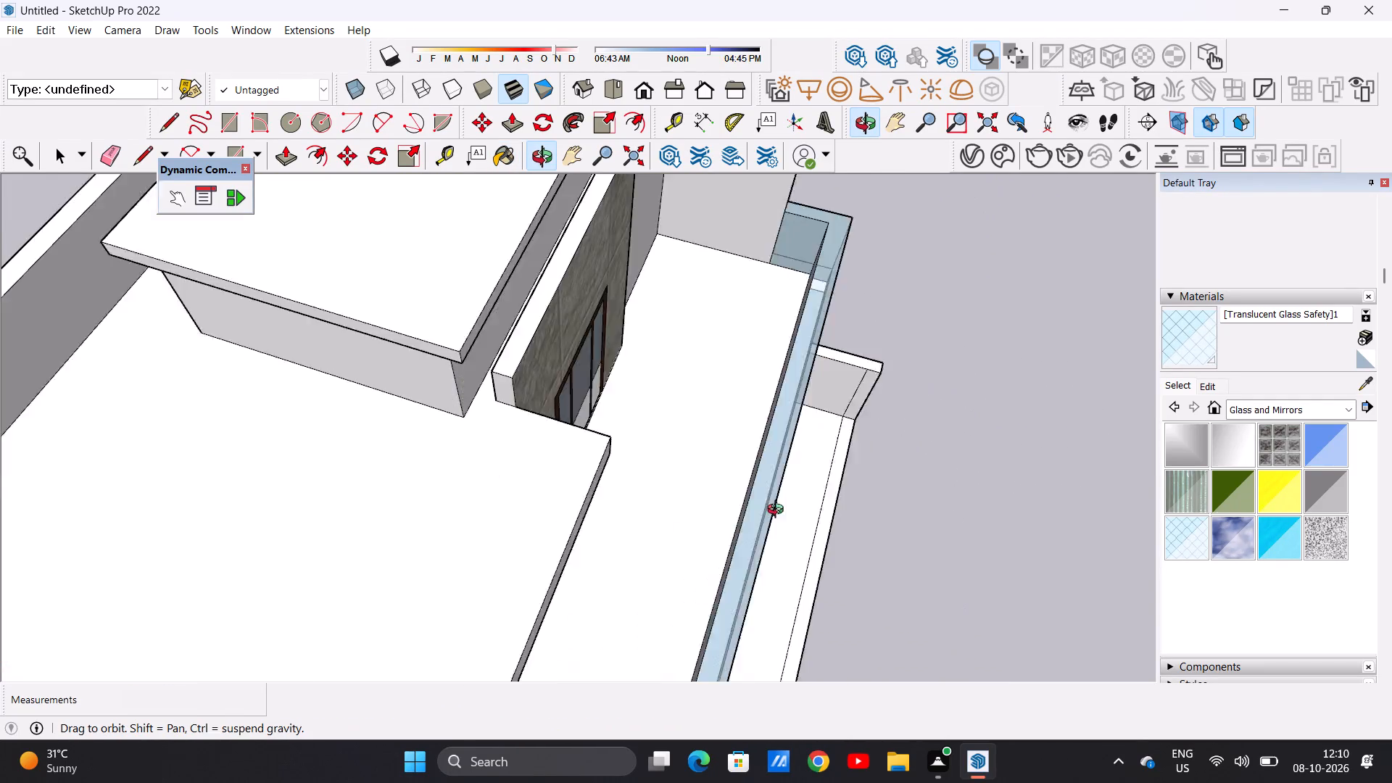
middle_click_drag(779, 511, 889, 464)
scroll(779, 456, "up", 2)
scroll(779, 455, "down", 1)
scroll(779, 455, "up", 4)
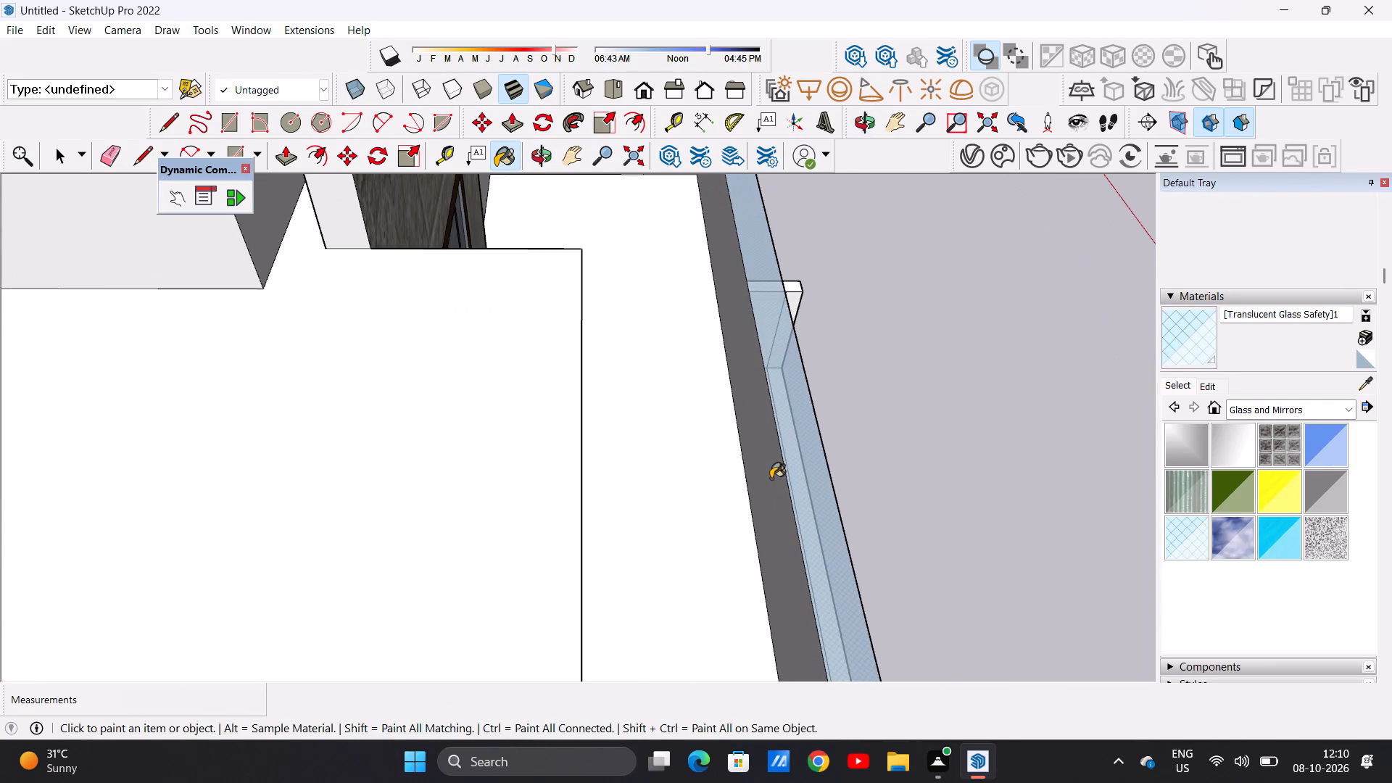
left_click(771, 478)
Examine the glass parapet and the whole house from above and from the front.
scroll(765, 497, "down", 5)
scroll(744, 466, "up", 1)
scroll(744, 466, "down", 6)
scroll(711, 436, "up", 1)
scroll(702, 450, "down", 3)
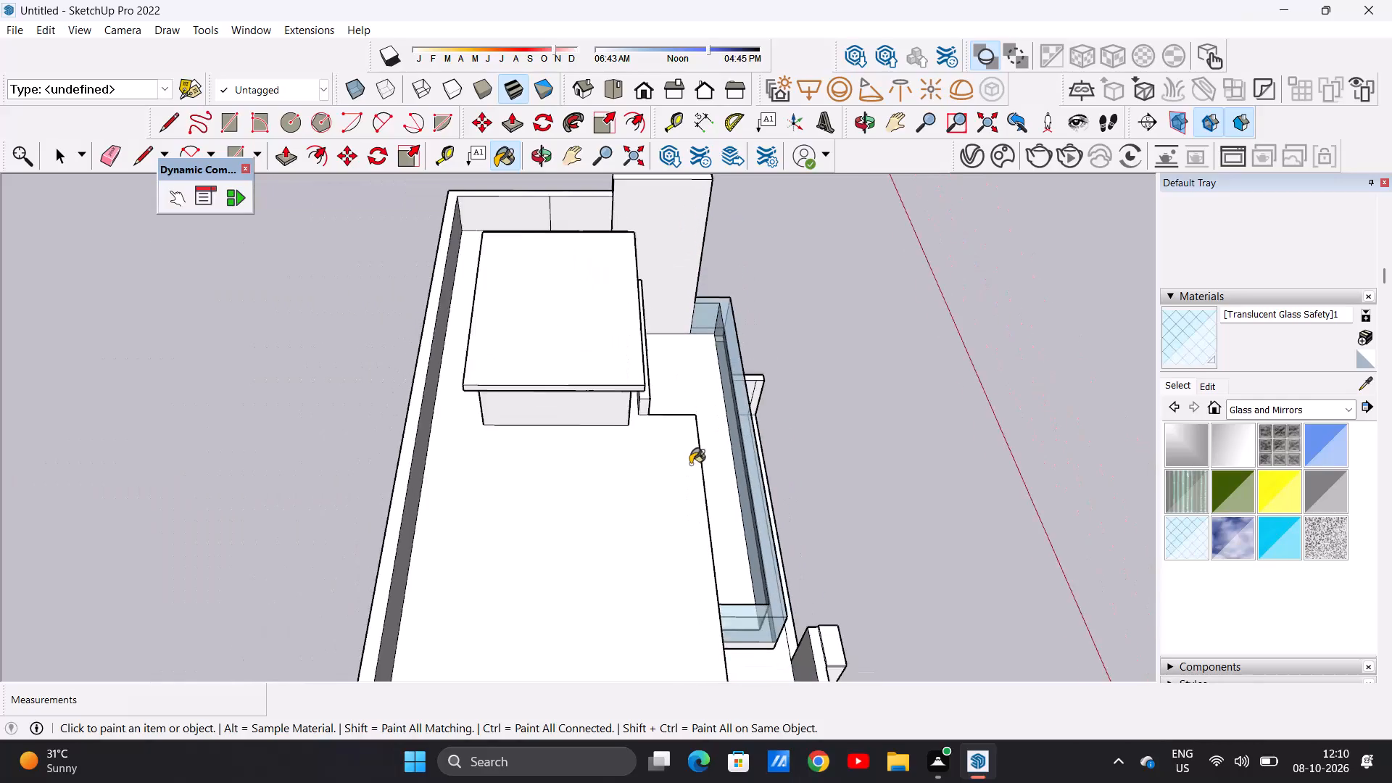
scroll(690, 464, "down", 3)
scroll(677, 439, "up", 1)
scroll(677, 422, "down", 1)
scroll(677, 422, "up", 1)
scroll(677, 421, "down", 4)
scroll(675, 424, "up", 1)
middle_click_drag(819, 504, 573, 431)
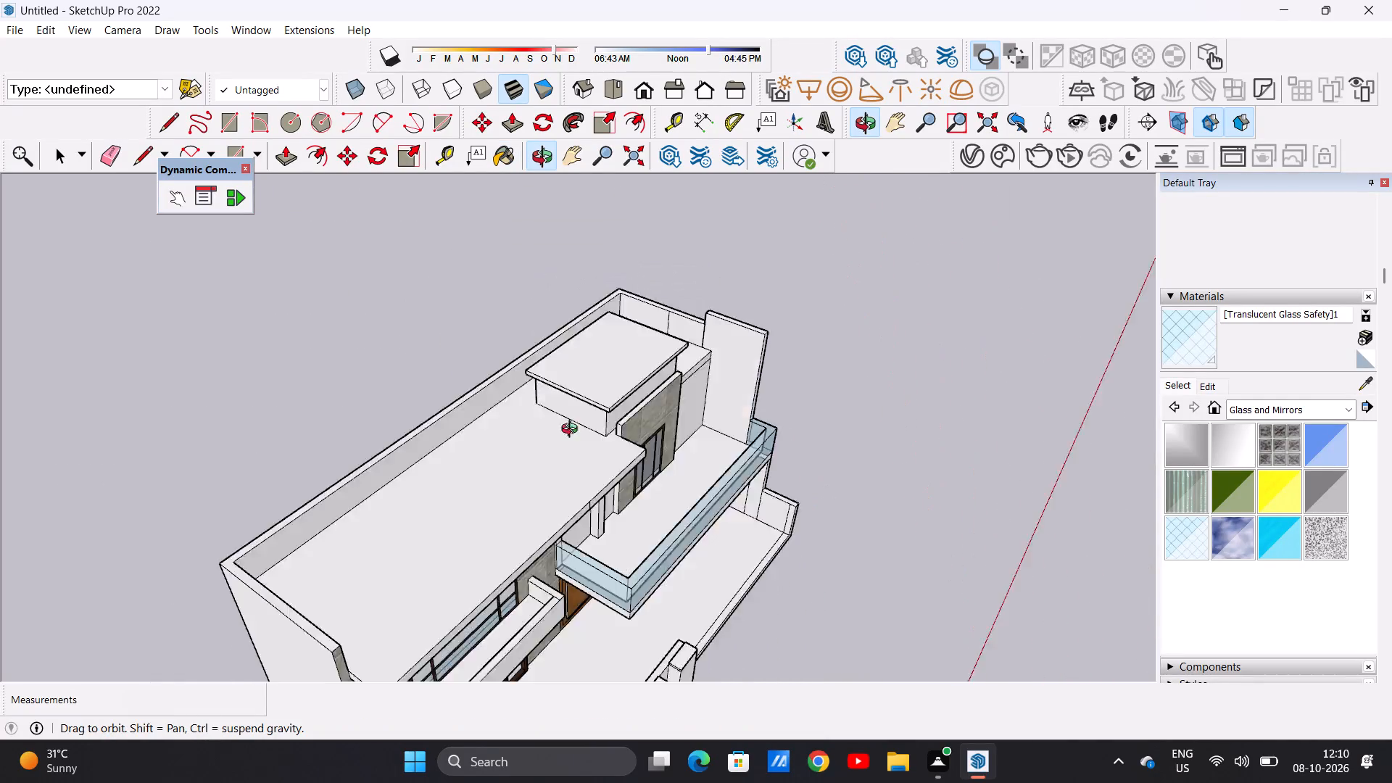
middle_click_drag(573, 431, 381, 341)
scroll(634, 552, "down", 3)
middle_click_drag(708, 581, 533, 442)
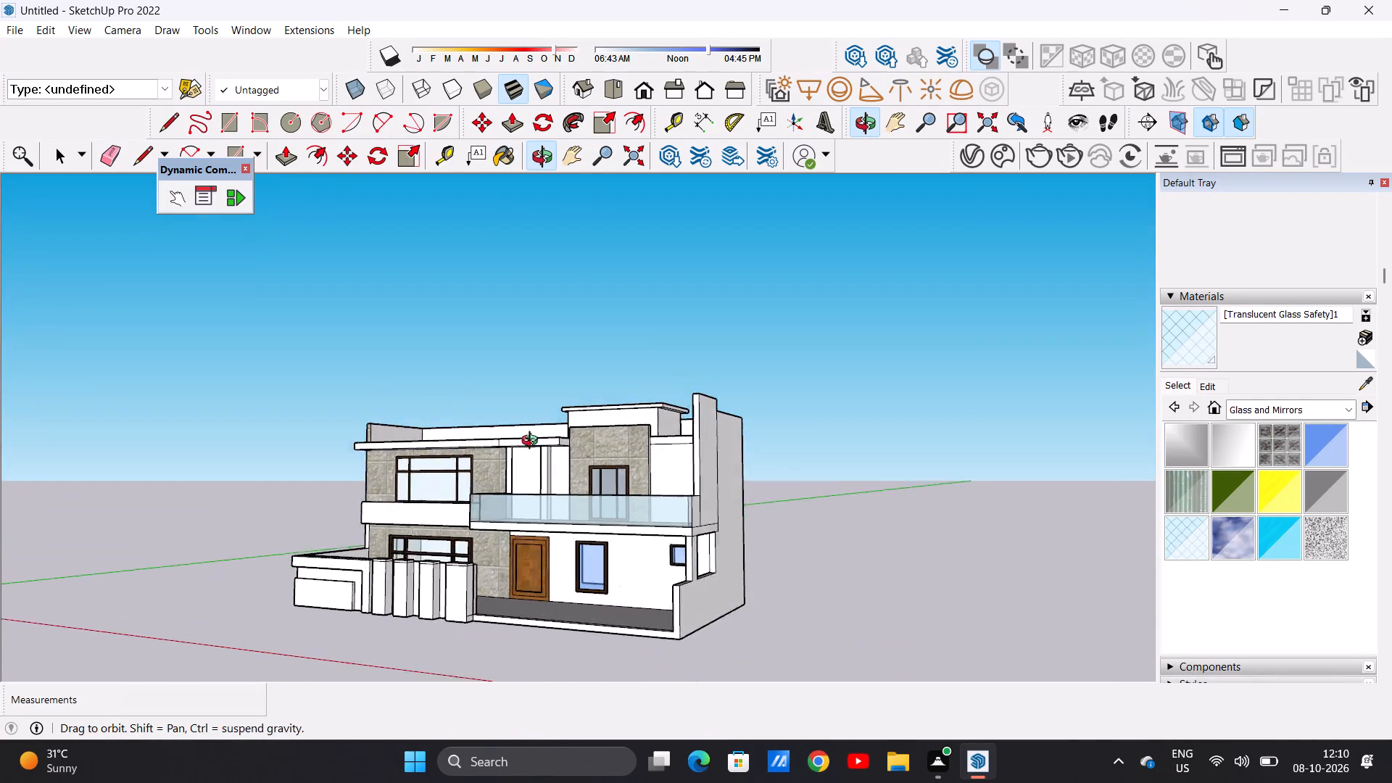
middle_click_drag(533, 442, 671, 452)
scroll(697, 577, "up", 1)
scroll(699, 581, "down", 1)
scroll(700, 582, "up", 1)
scroll(700, 582, "down", 7)
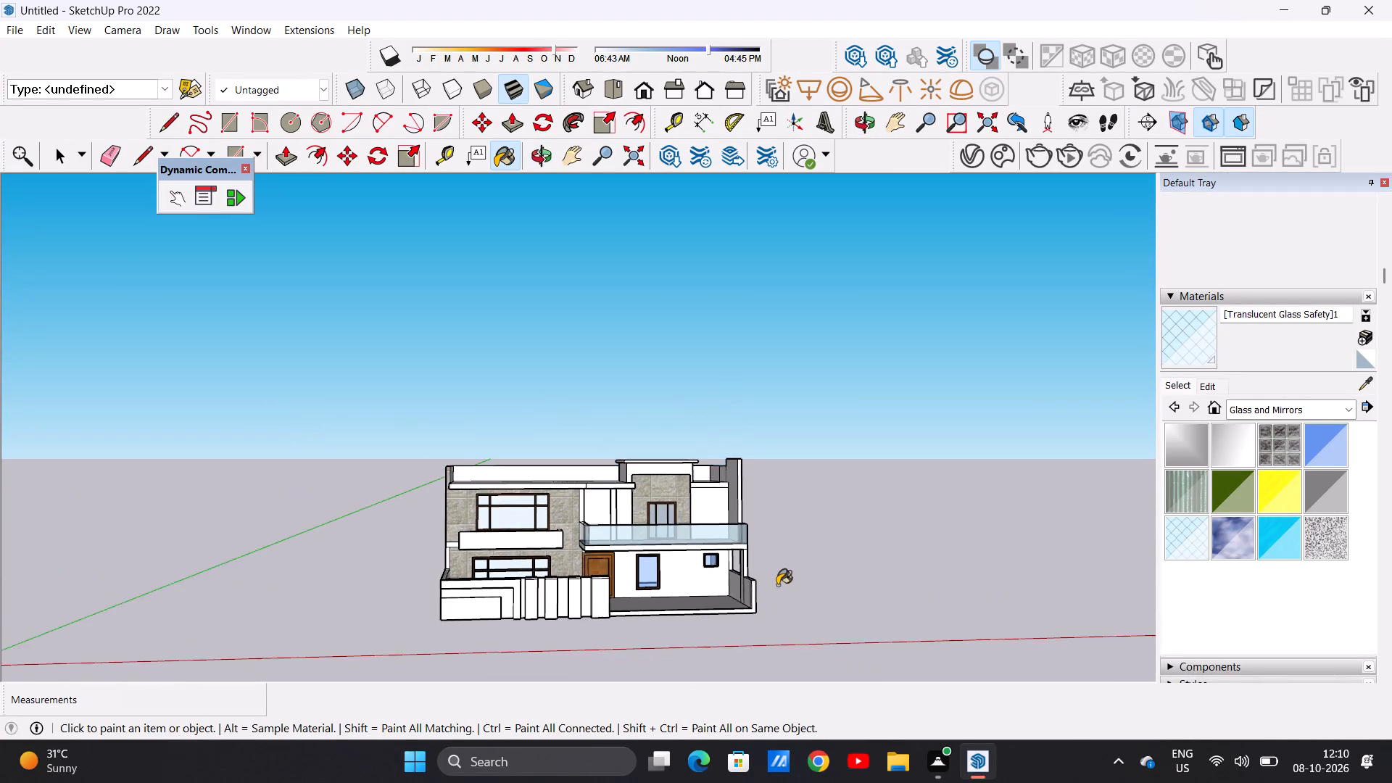
scroll(777, 585, "down", 6)
scroll(681, 552, "up", 5)
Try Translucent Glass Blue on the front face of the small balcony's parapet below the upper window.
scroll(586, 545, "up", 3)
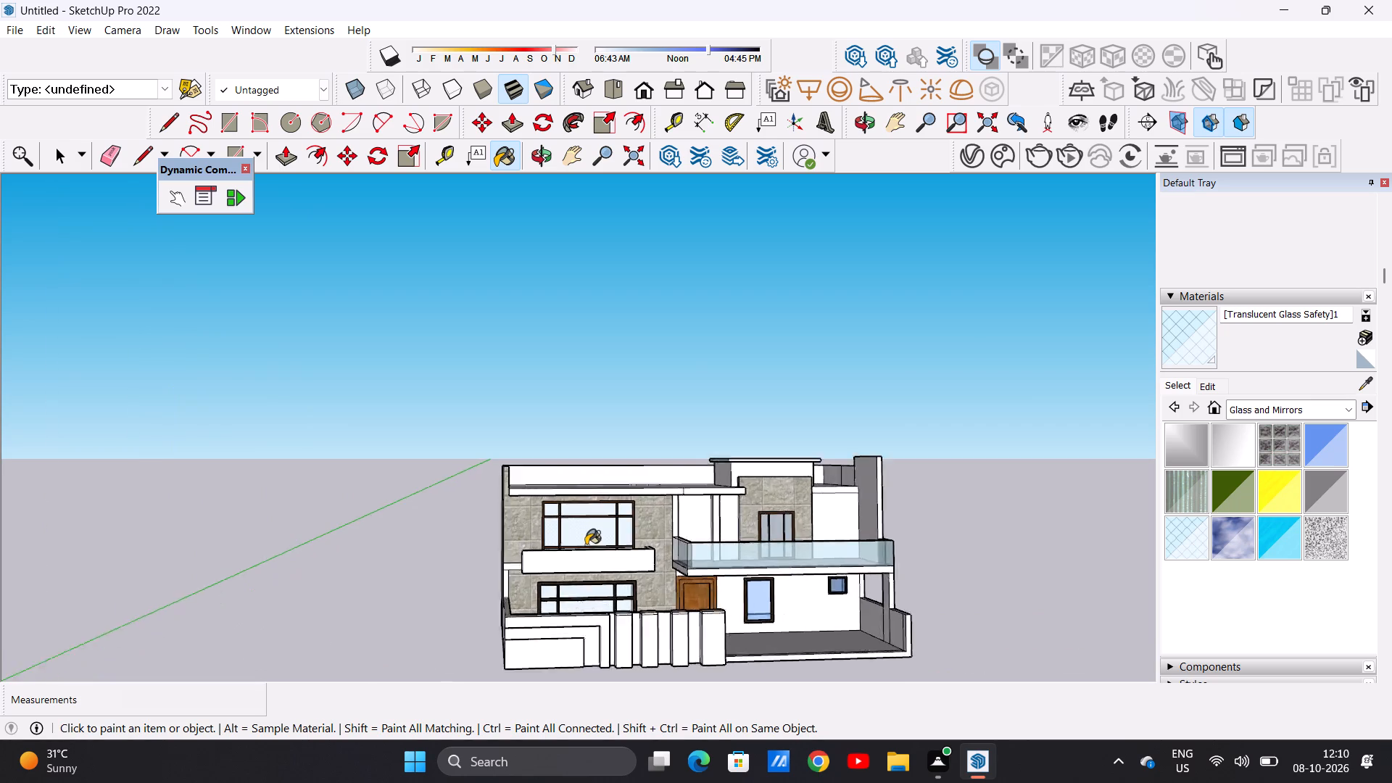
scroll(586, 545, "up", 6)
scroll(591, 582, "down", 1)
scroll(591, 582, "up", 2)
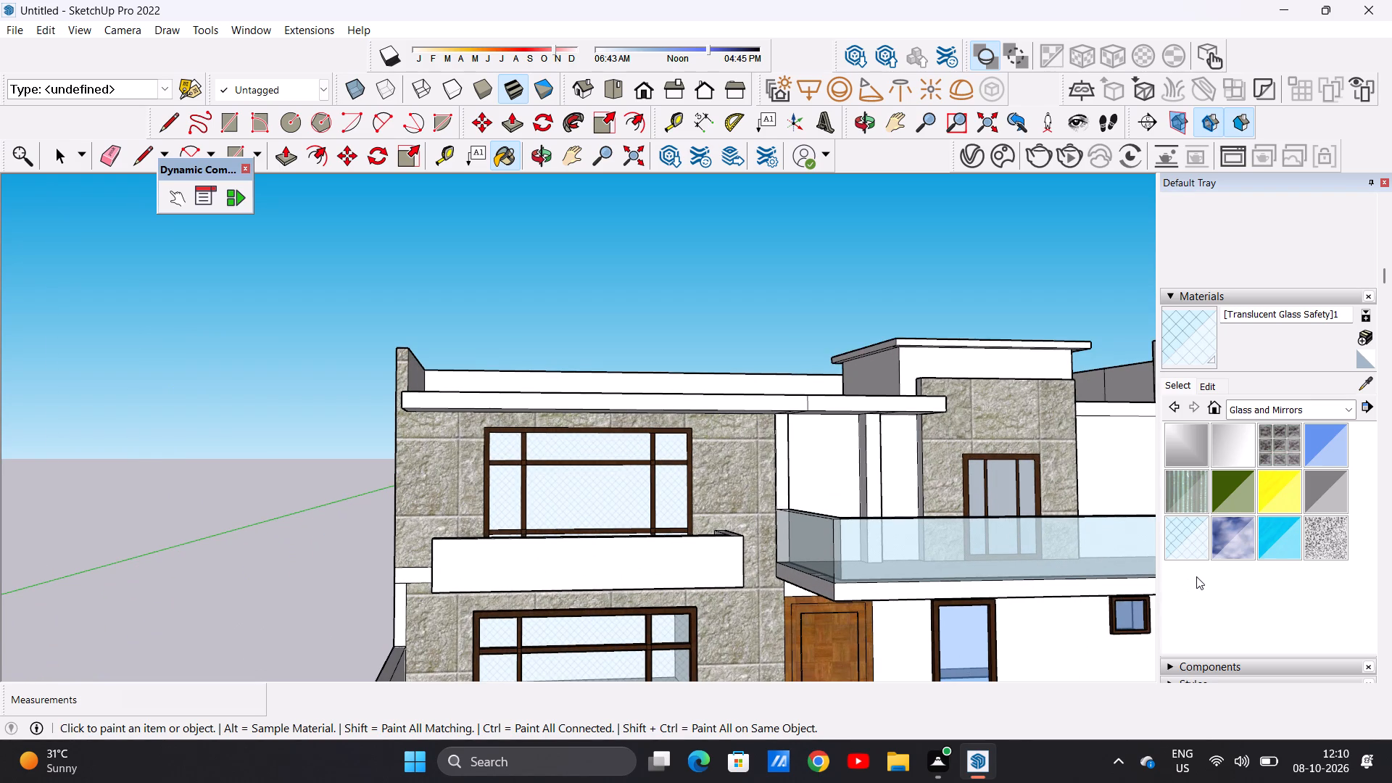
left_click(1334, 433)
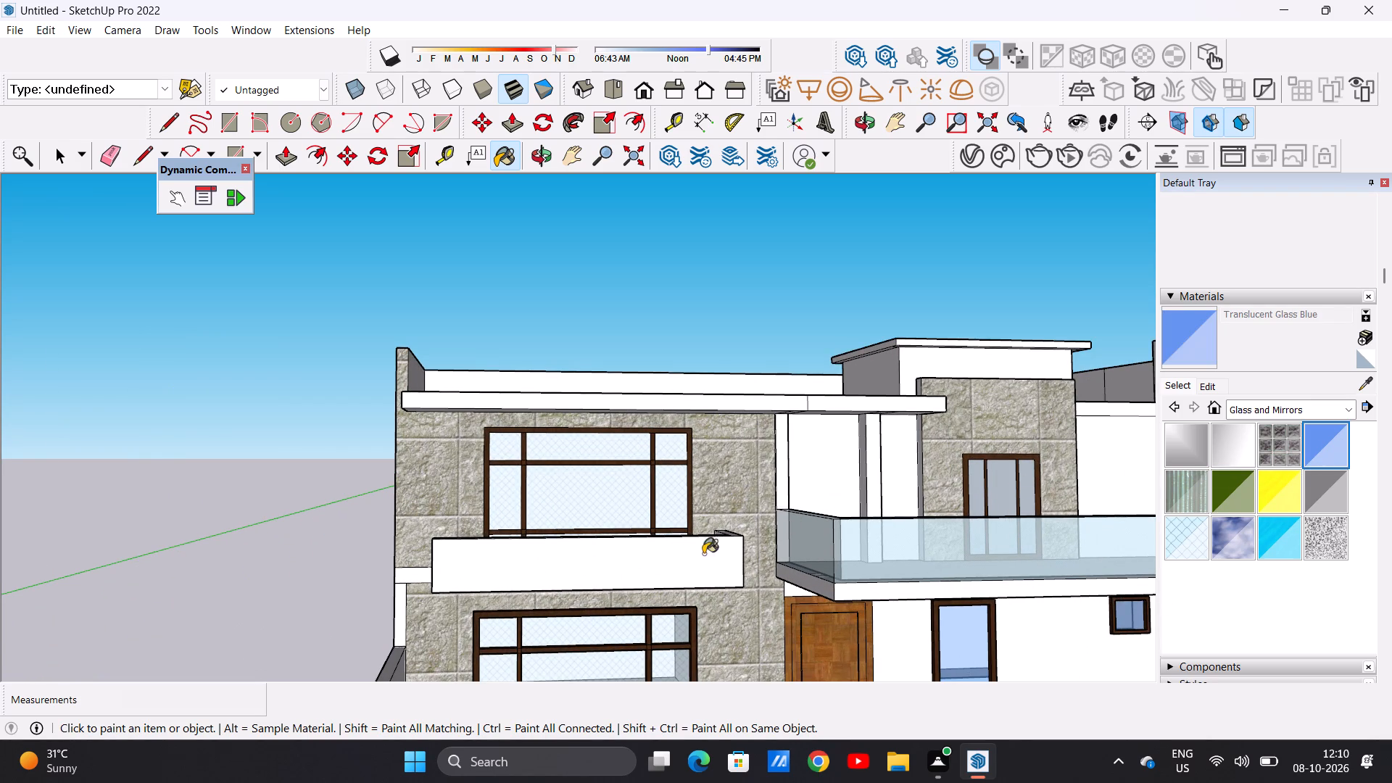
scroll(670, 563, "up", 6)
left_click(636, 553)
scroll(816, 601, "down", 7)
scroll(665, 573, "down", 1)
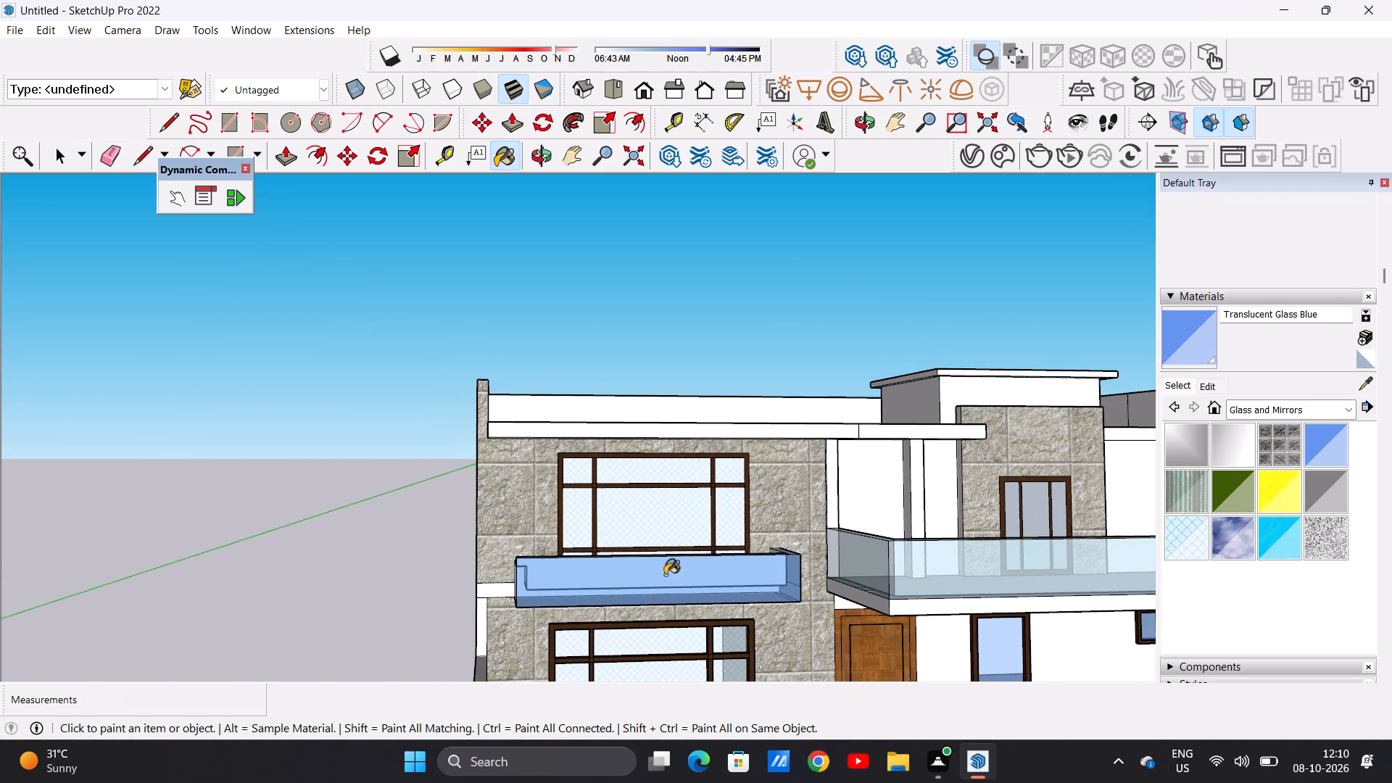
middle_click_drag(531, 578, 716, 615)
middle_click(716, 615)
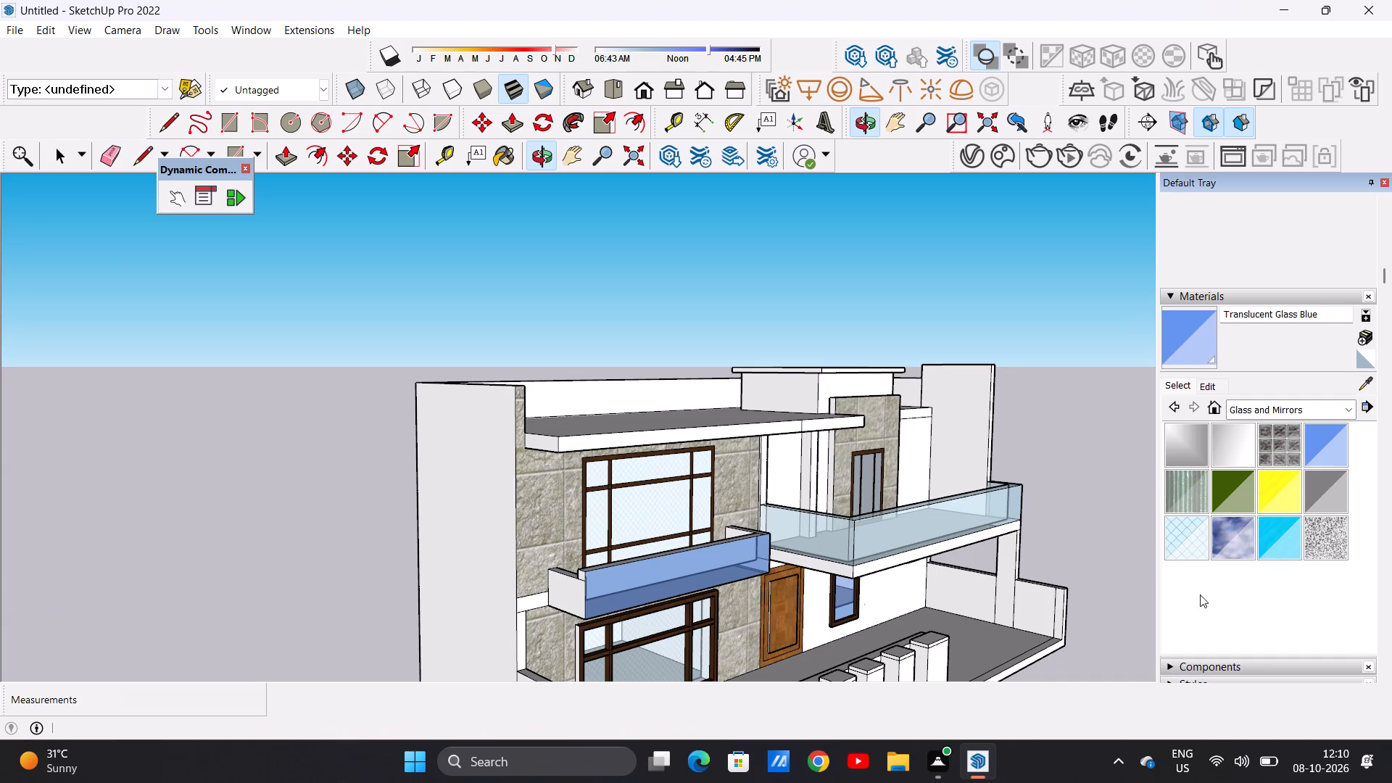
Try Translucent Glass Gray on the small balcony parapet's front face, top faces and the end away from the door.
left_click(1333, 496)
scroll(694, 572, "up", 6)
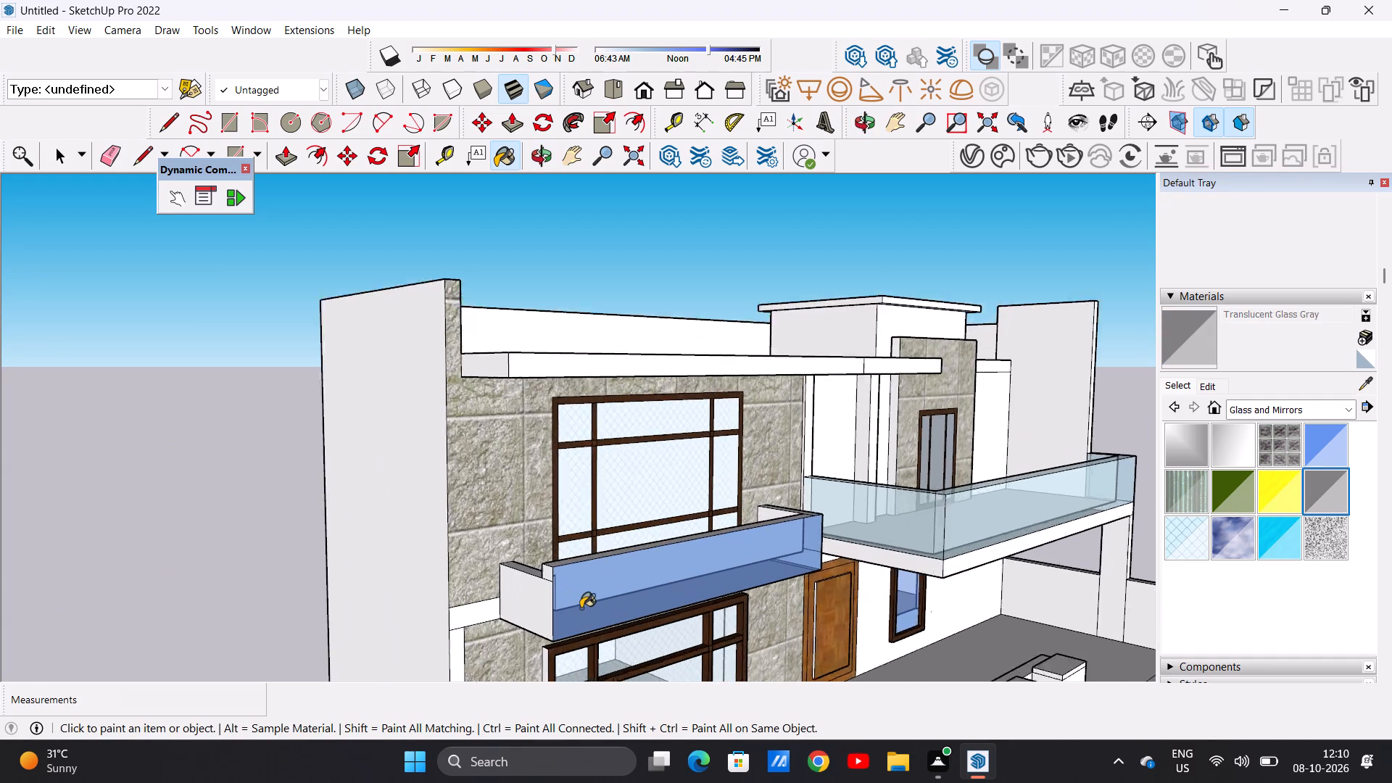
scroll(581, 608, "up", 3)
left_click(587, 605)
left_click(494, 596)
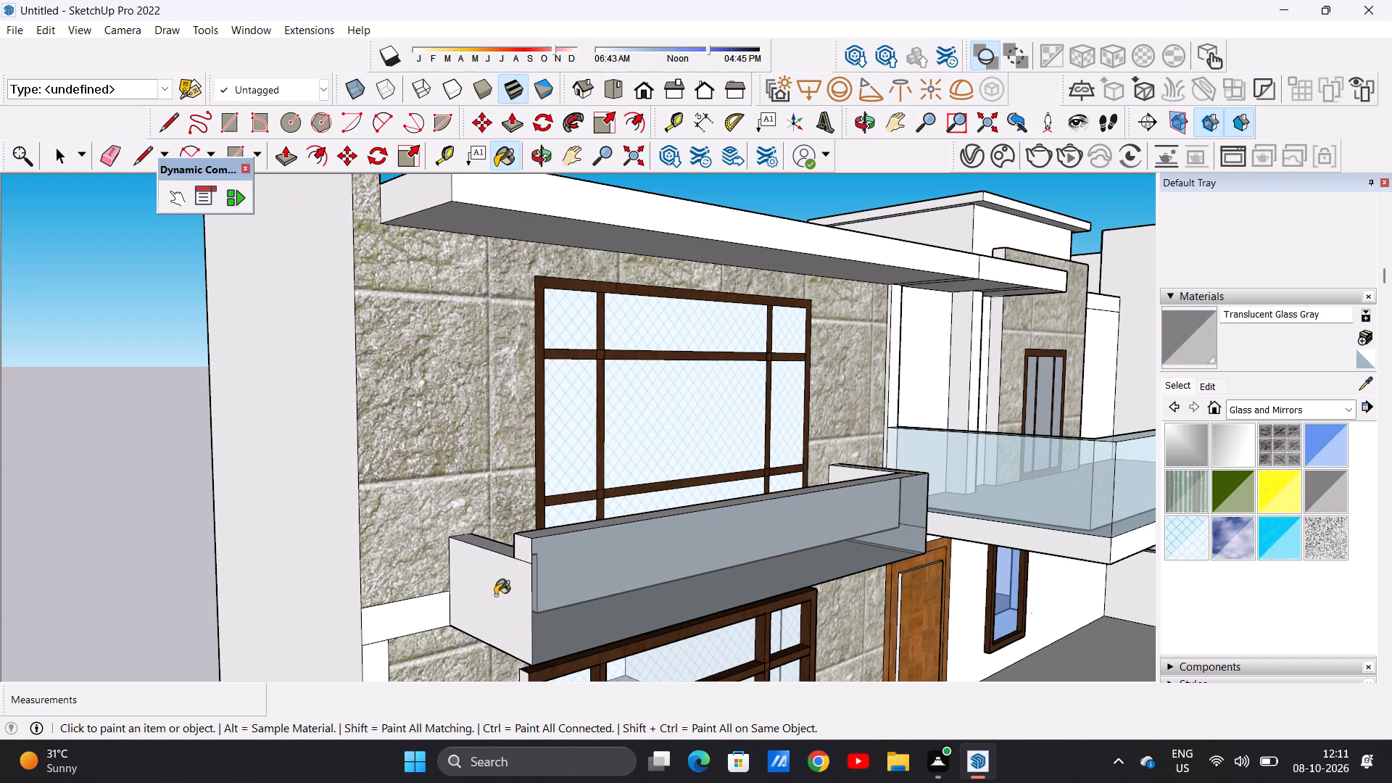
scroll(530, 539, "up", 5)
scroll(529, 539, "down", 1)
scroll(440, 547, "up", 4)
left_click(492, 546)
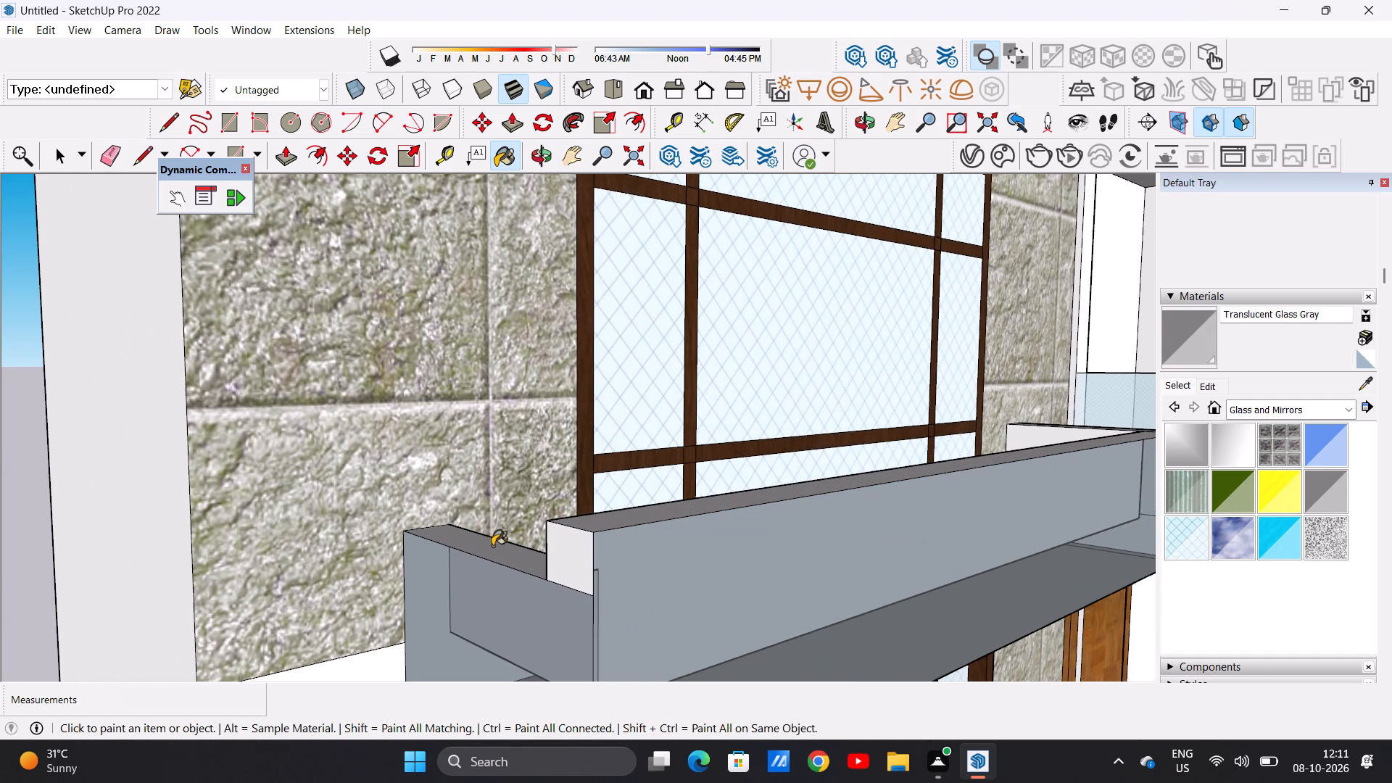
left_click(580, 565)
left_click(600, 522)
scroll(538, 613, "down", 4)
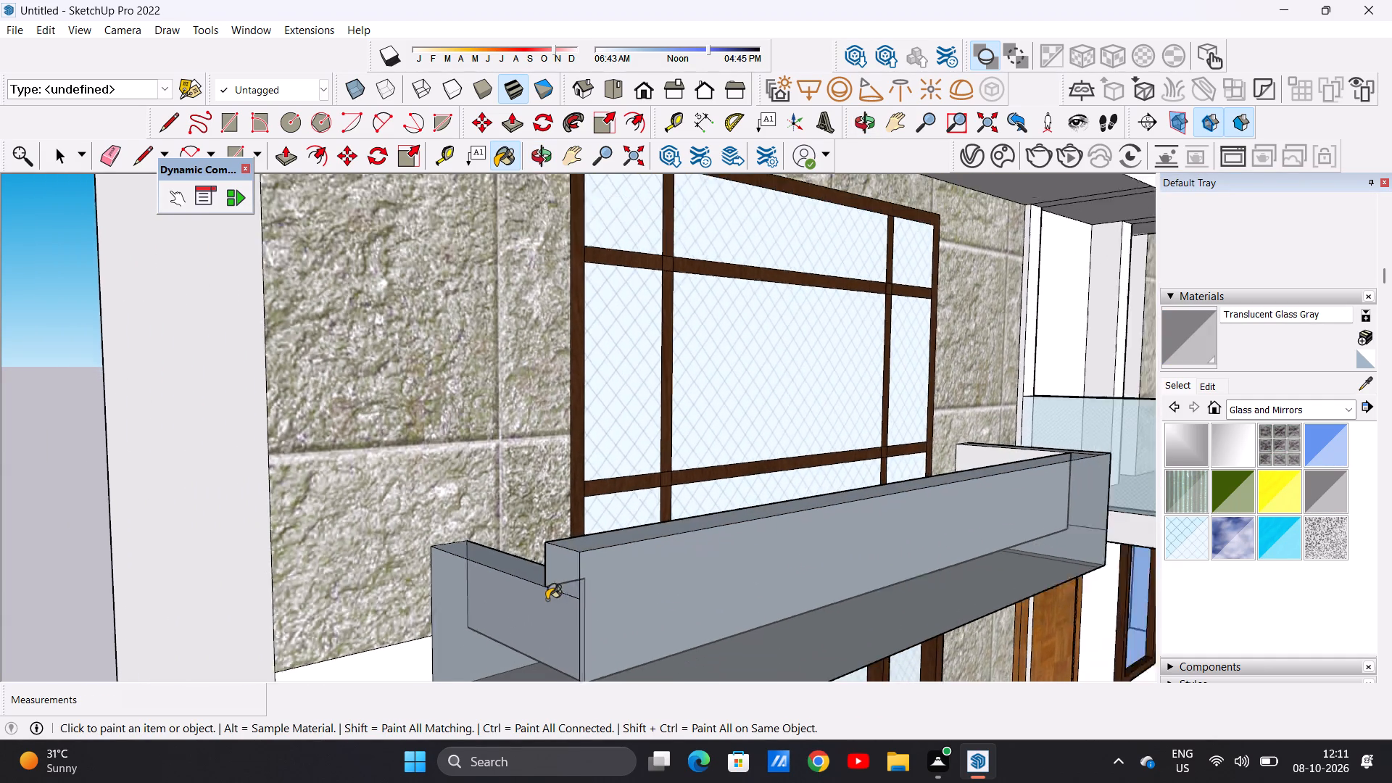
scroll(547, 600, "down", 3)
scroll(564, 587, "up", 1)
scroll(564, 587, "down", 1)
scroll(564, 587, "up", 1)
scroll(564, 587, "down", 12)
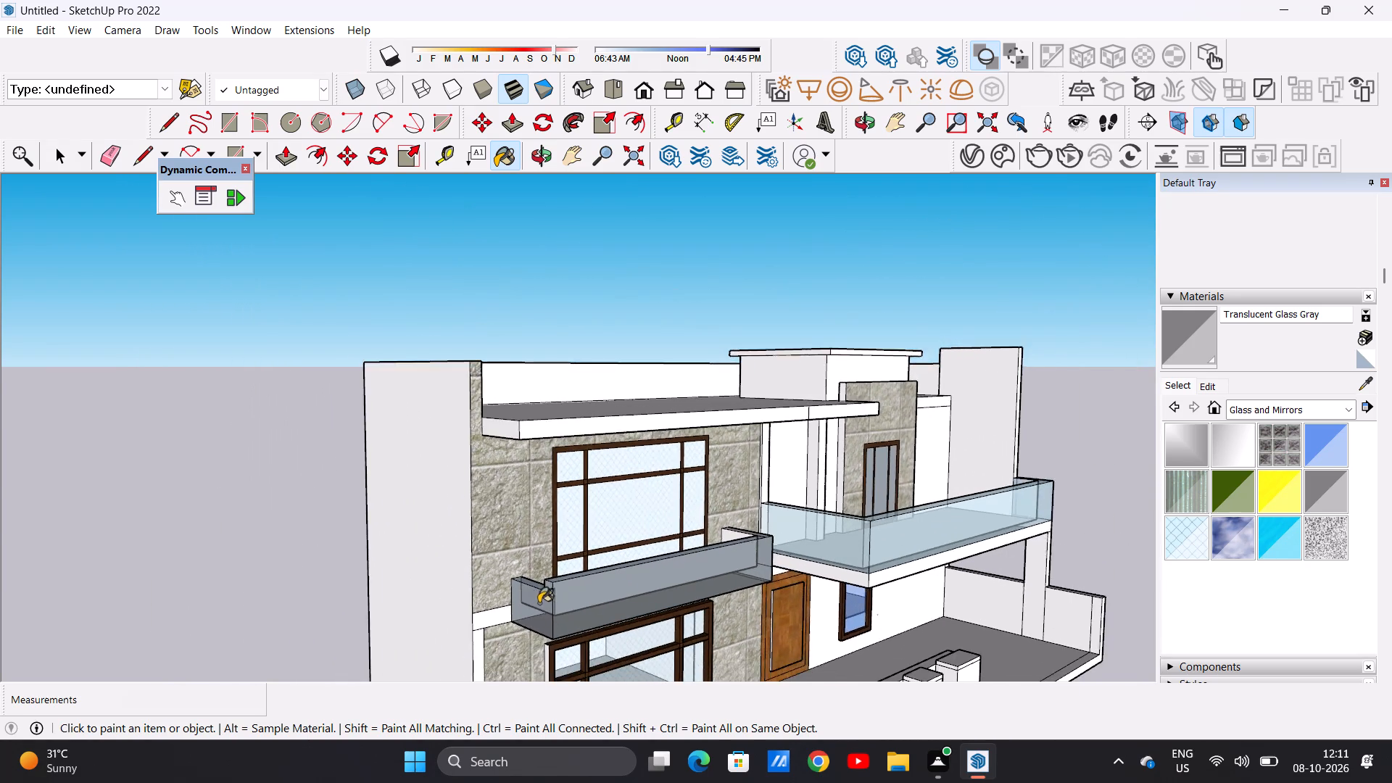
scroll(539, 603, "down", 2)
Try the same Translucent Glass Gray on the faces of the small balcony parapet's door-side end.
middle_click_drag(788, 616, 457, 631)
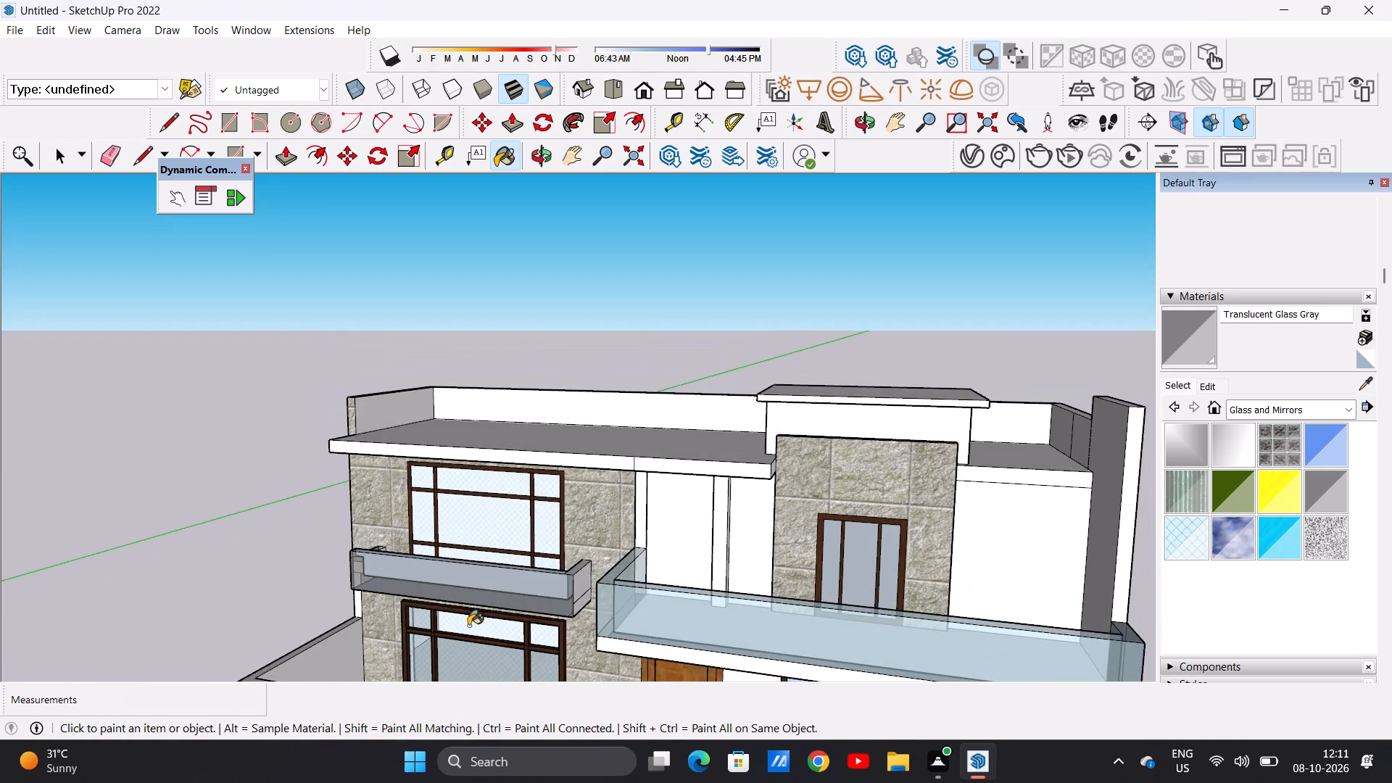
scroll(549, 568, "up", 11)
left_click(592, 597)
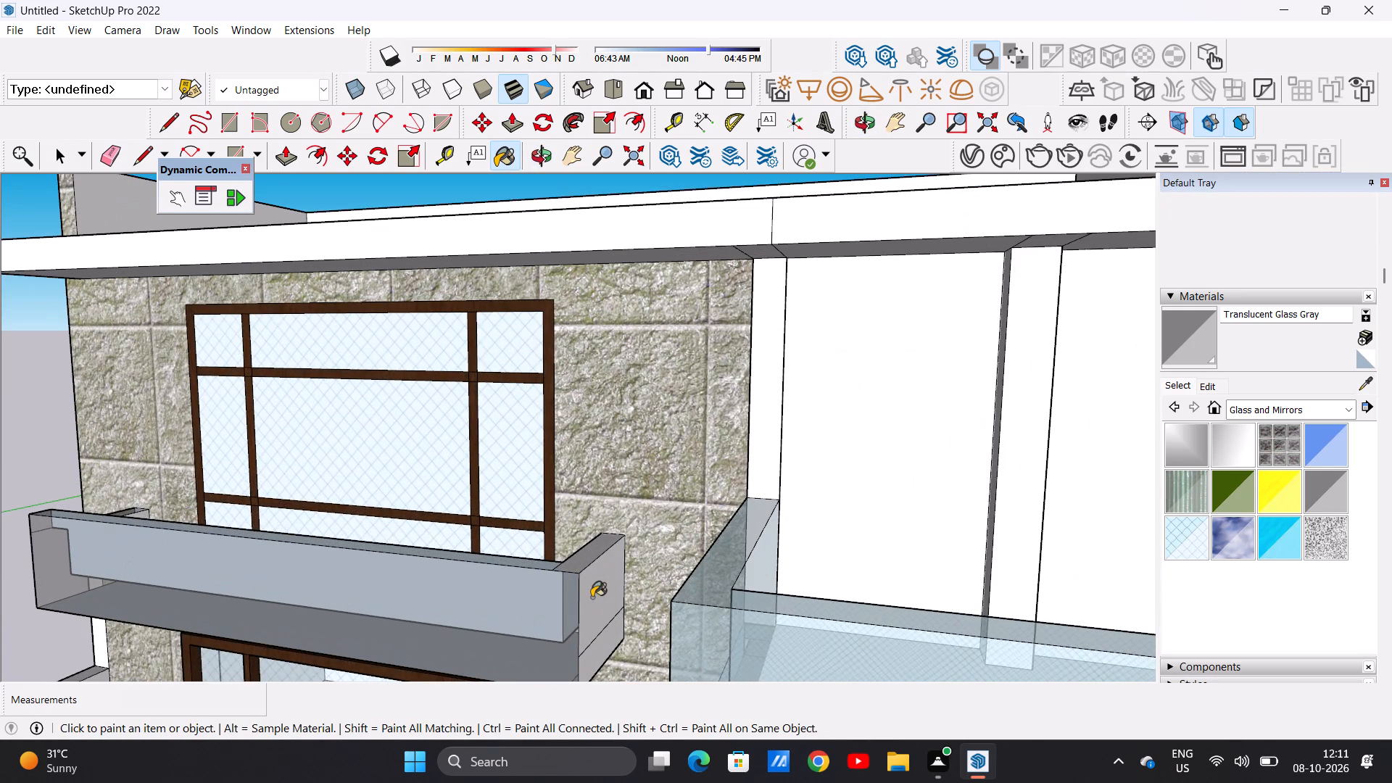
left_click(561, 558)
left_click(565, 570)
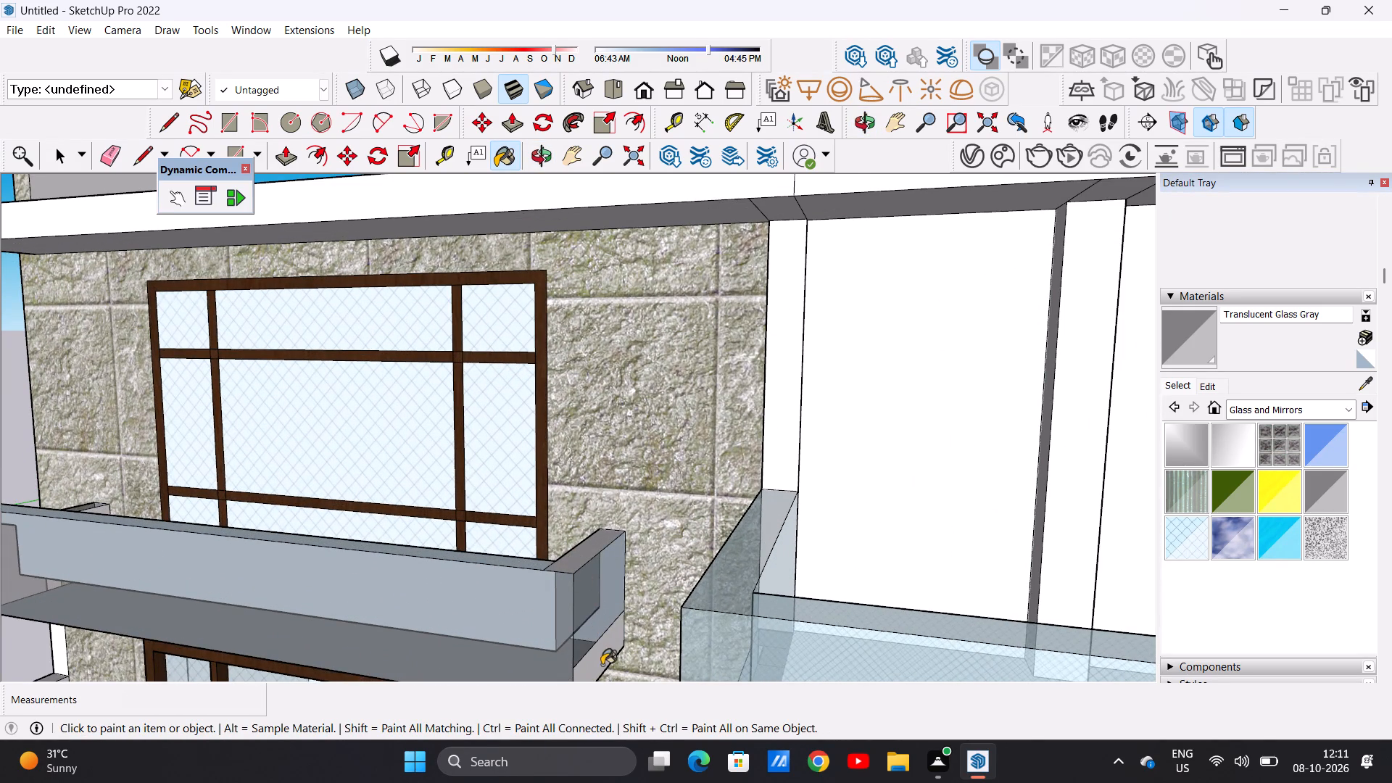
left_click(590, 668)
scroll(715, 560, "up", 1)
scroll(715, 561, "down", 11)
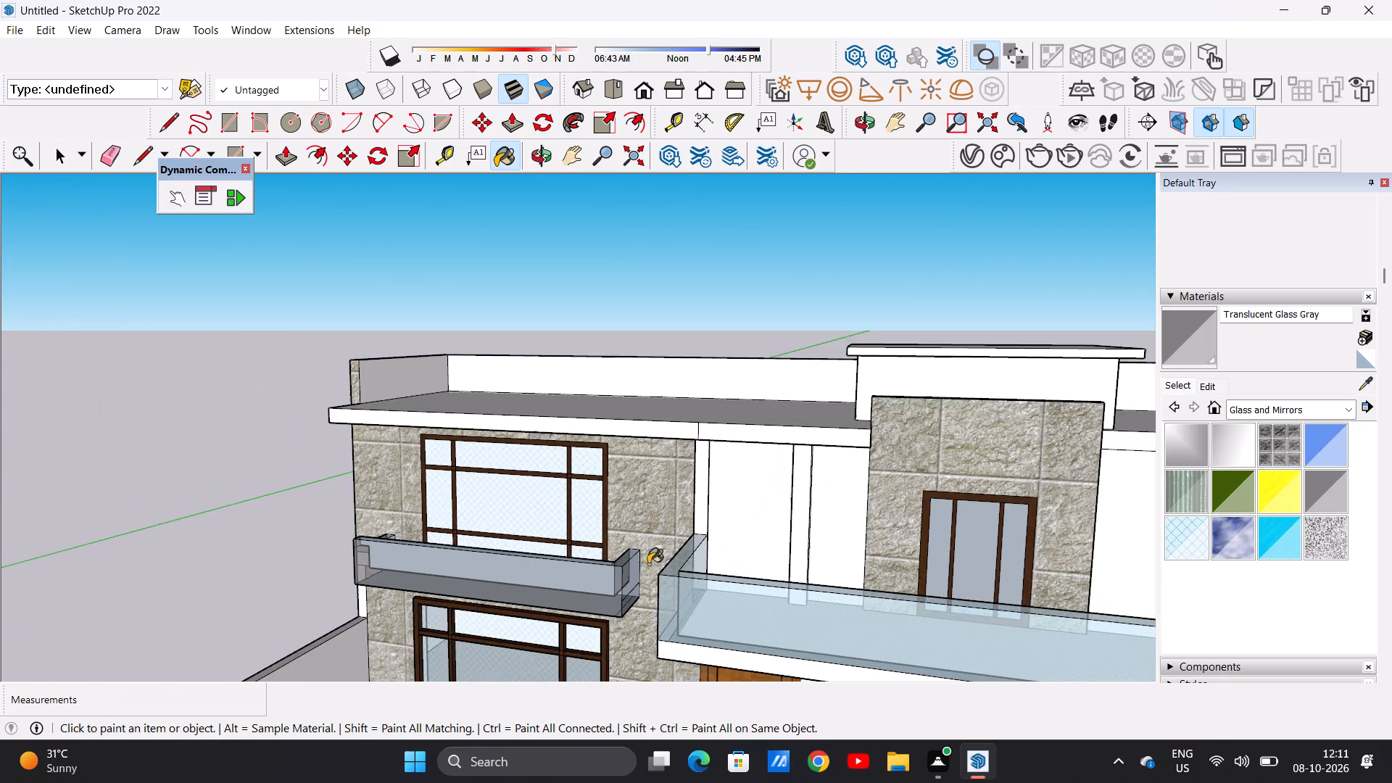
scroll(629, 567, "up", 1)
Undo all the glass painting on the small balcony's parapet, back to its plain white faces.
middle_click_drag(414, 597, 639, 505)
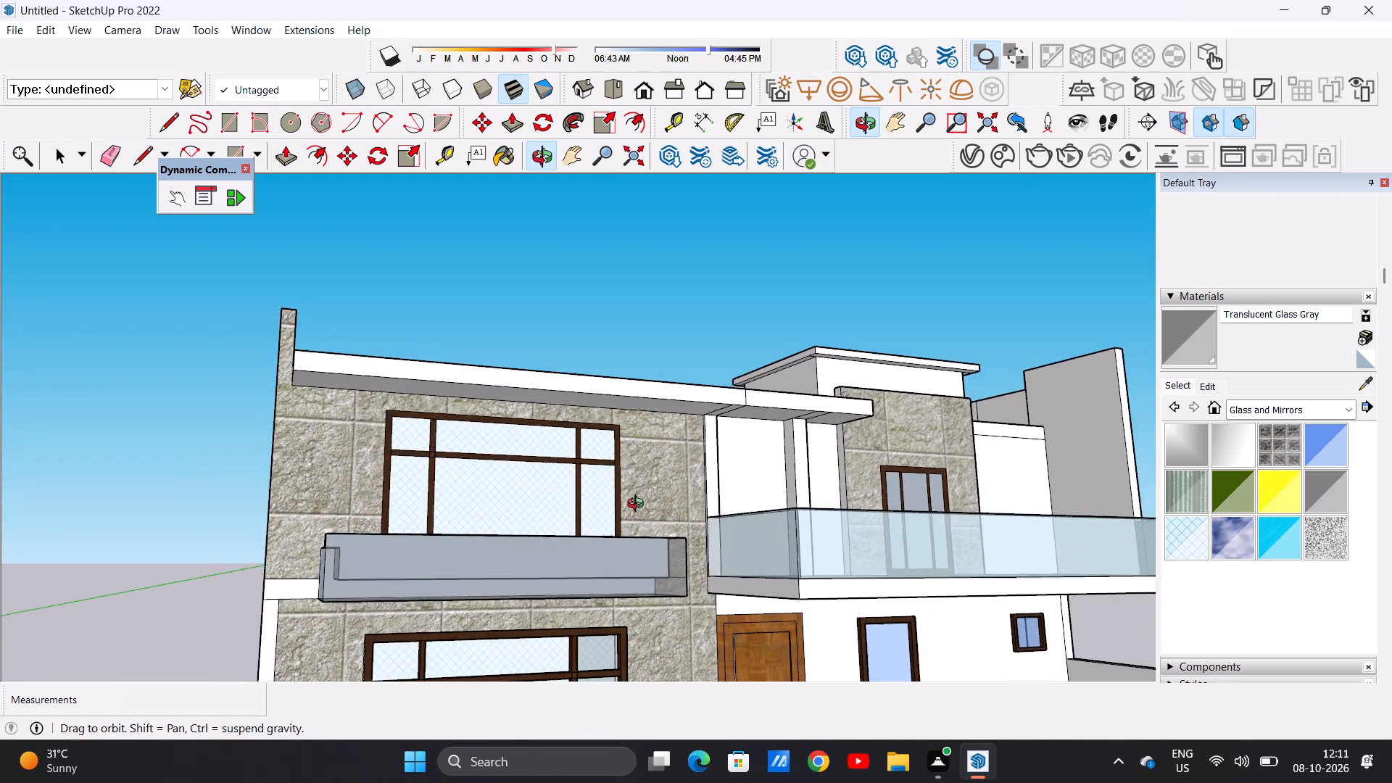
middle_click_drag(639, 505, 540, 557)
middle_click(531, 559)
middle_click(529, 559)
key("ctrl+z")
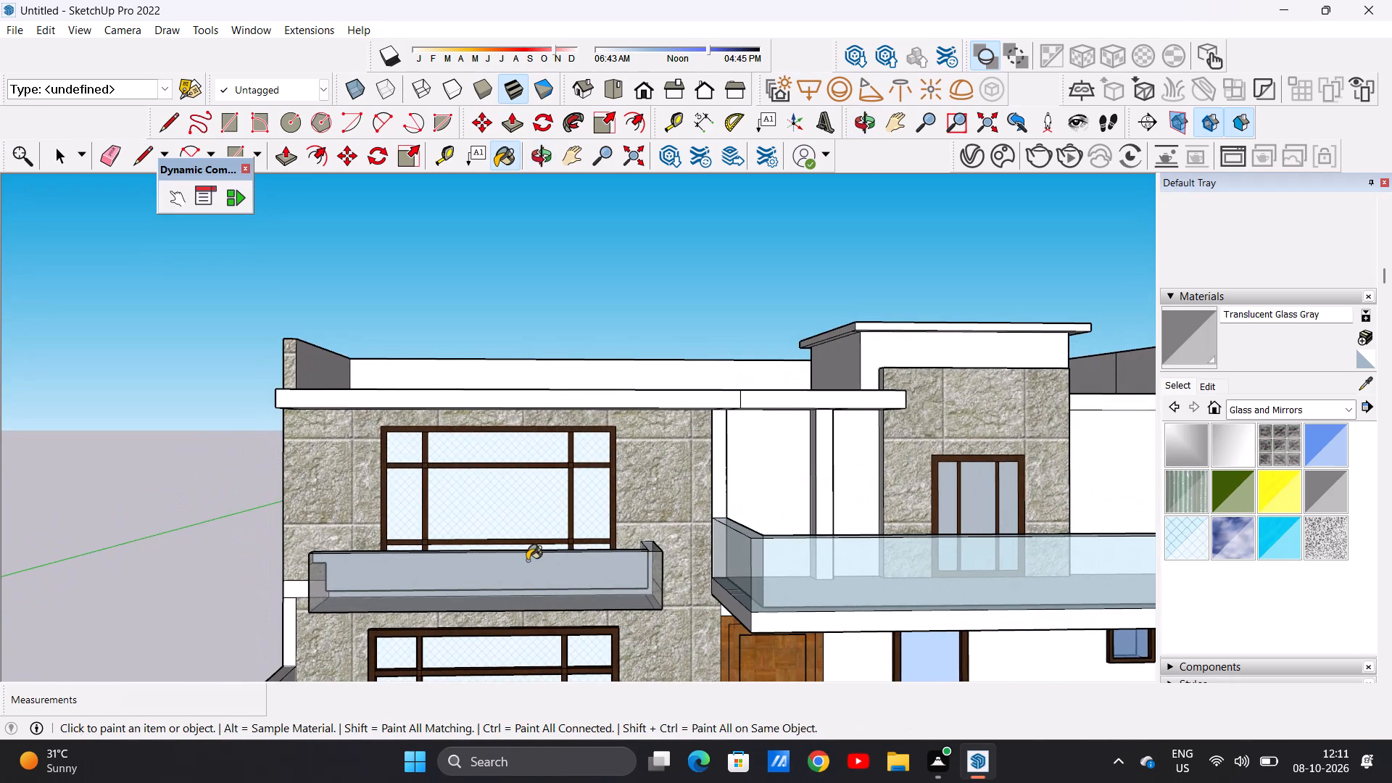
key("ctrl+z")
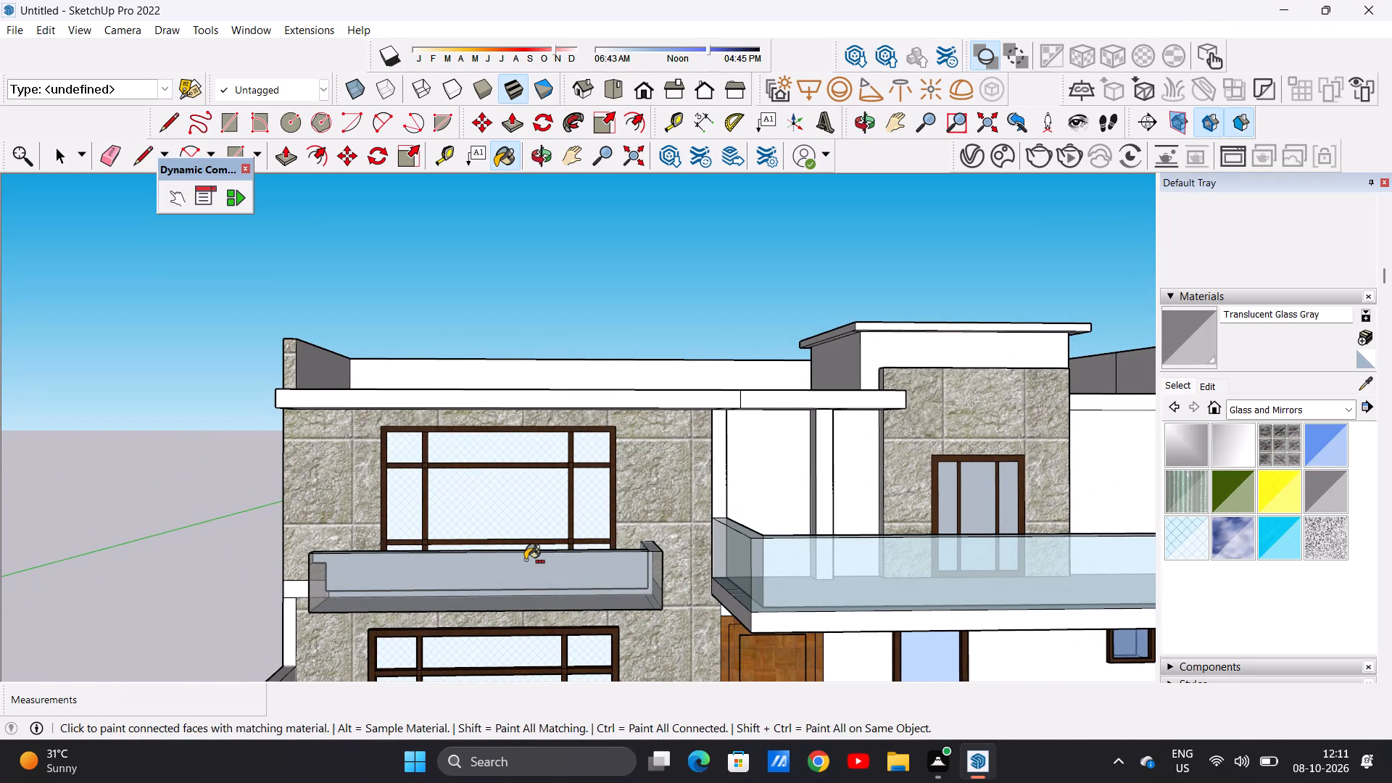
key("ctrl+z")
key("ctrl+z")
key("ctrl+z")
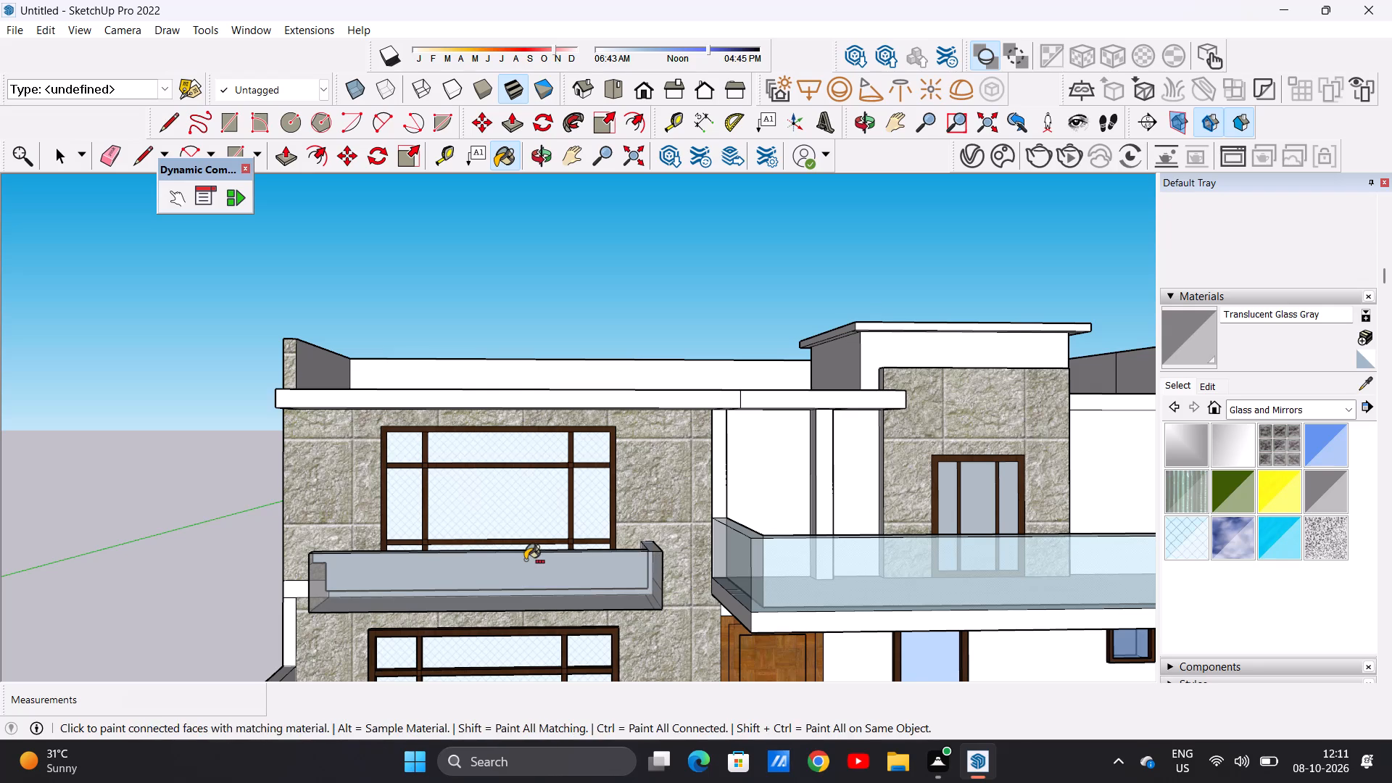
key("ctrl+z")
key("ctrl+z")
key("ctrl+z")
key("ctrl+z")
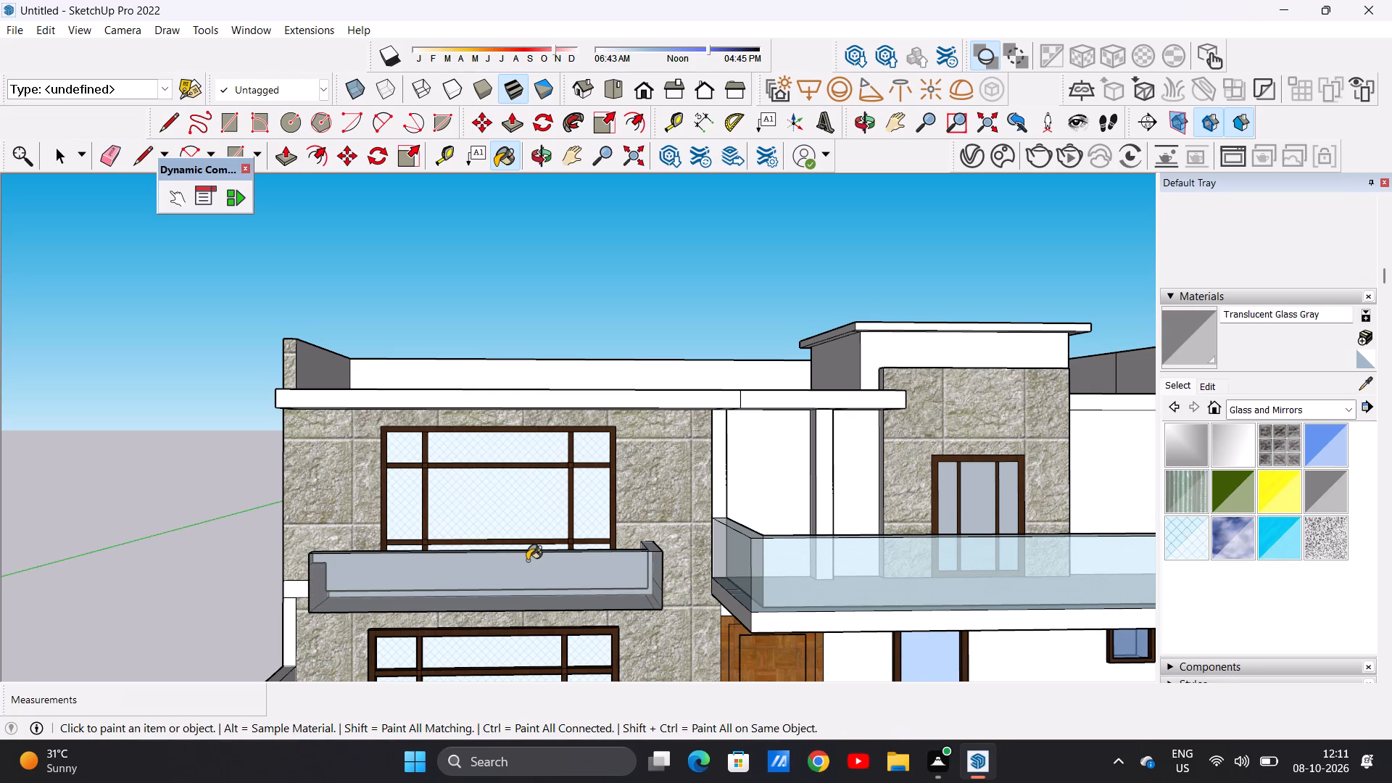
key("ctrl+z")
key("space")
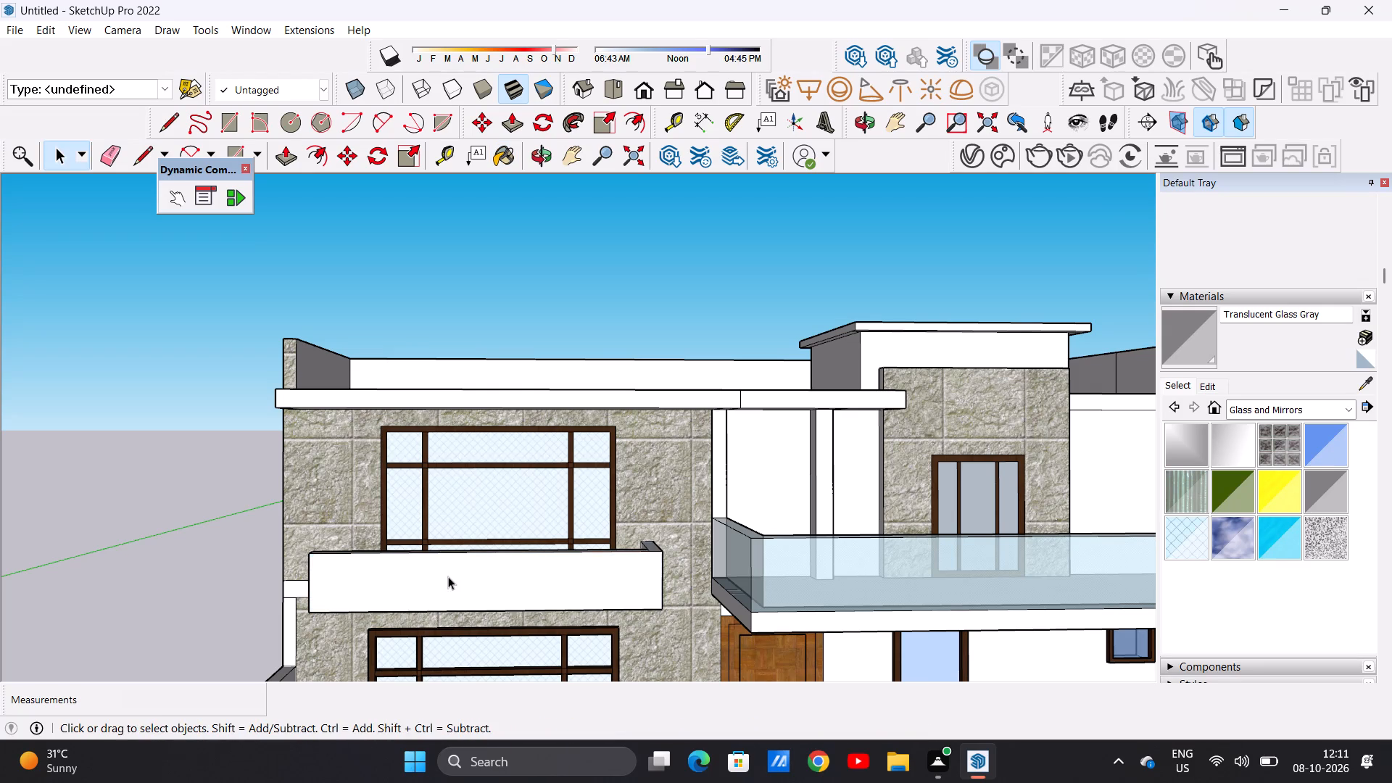
Draw a line about 3' 11 13/16" long across the small balcony's outer end face, just above its bottom edge.
middle_click_drag(447, 576, 823, 573)
scroll(637, 633, "down", 8)
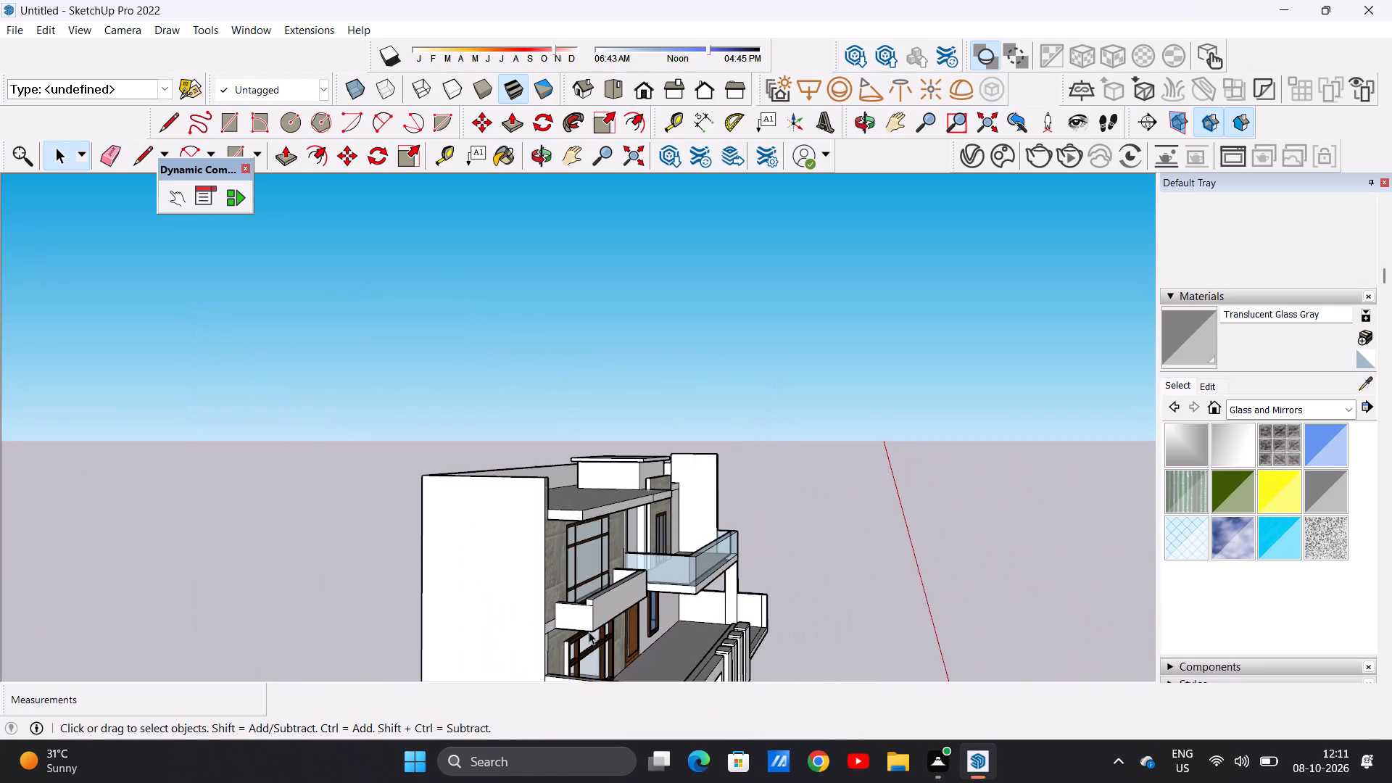
scroll(595, 634, "up", 11)
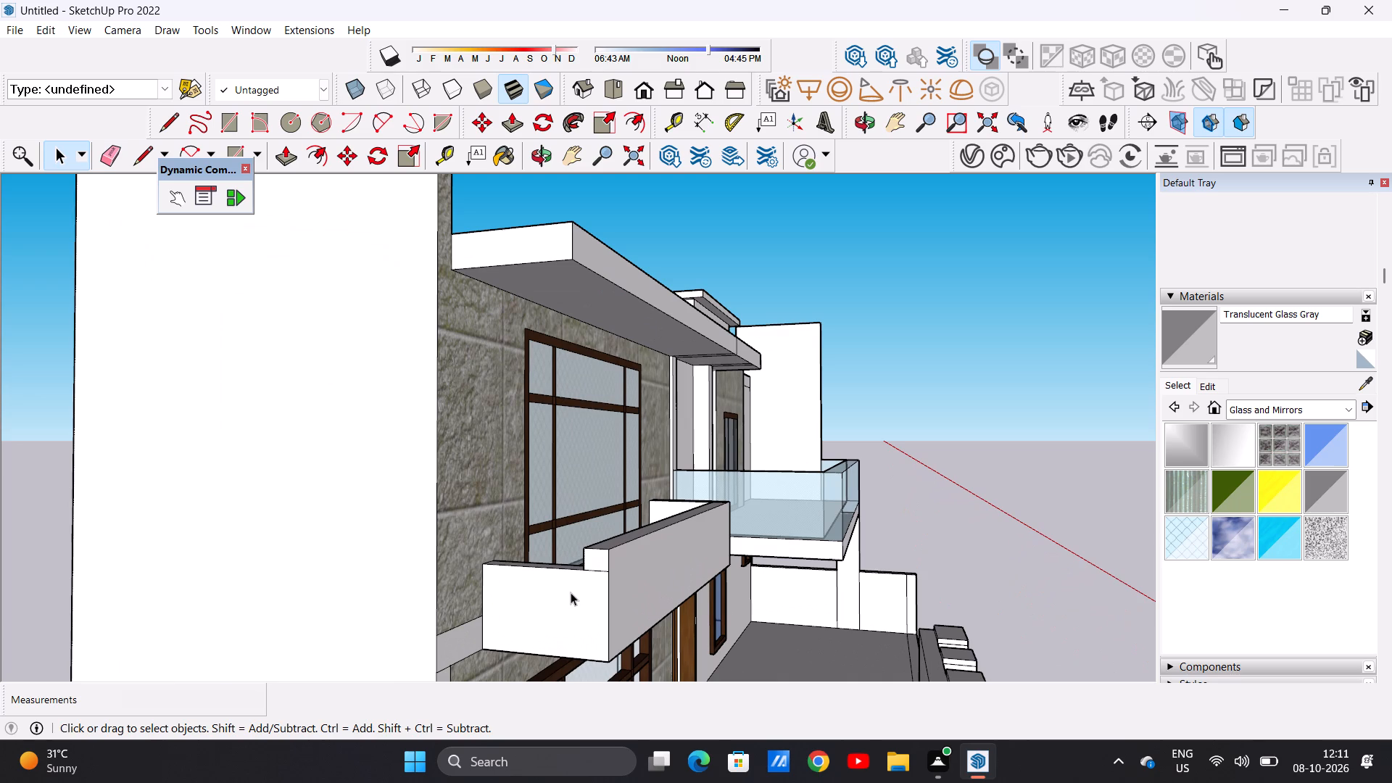
key("l")
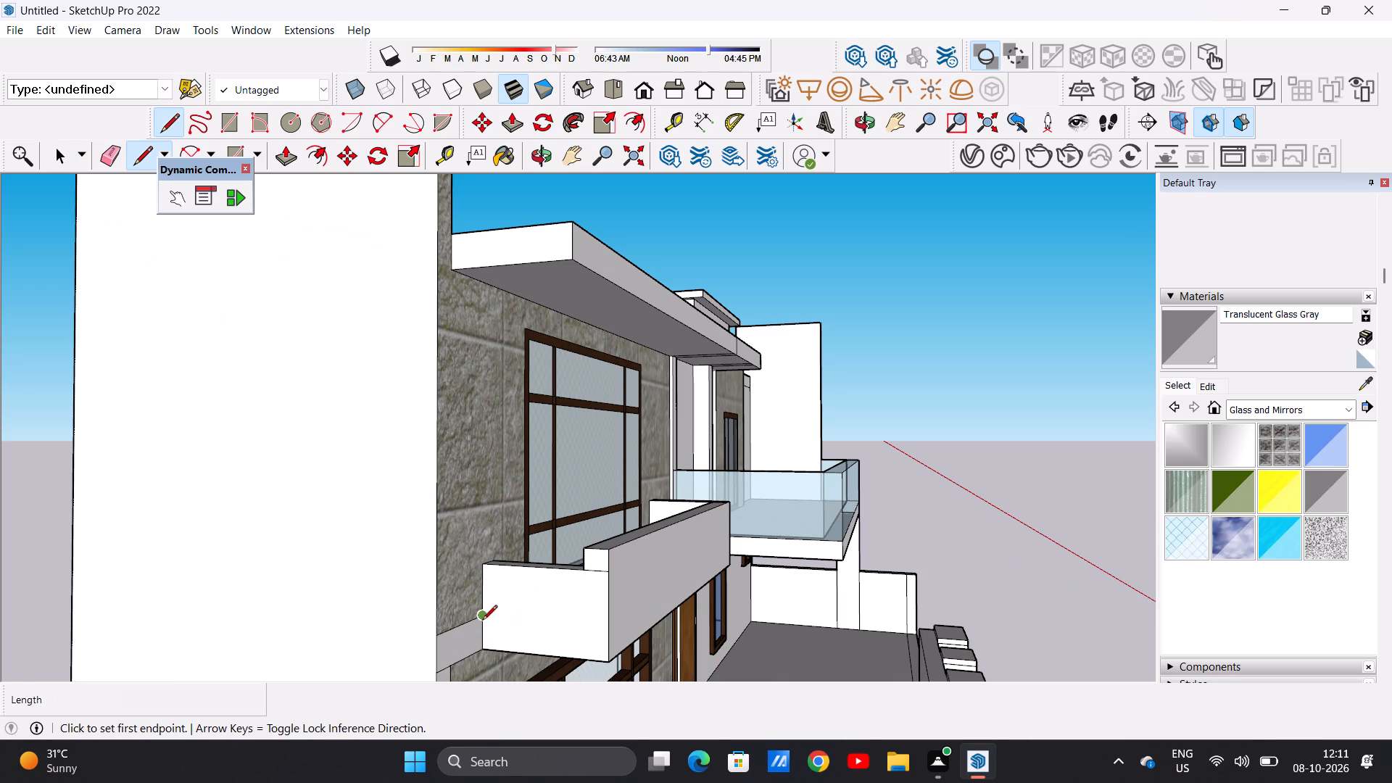
scroll(489, 656, "up", 1)
scroll(490, 655, "down", 1)
scroll(490, 655, "up", 9)
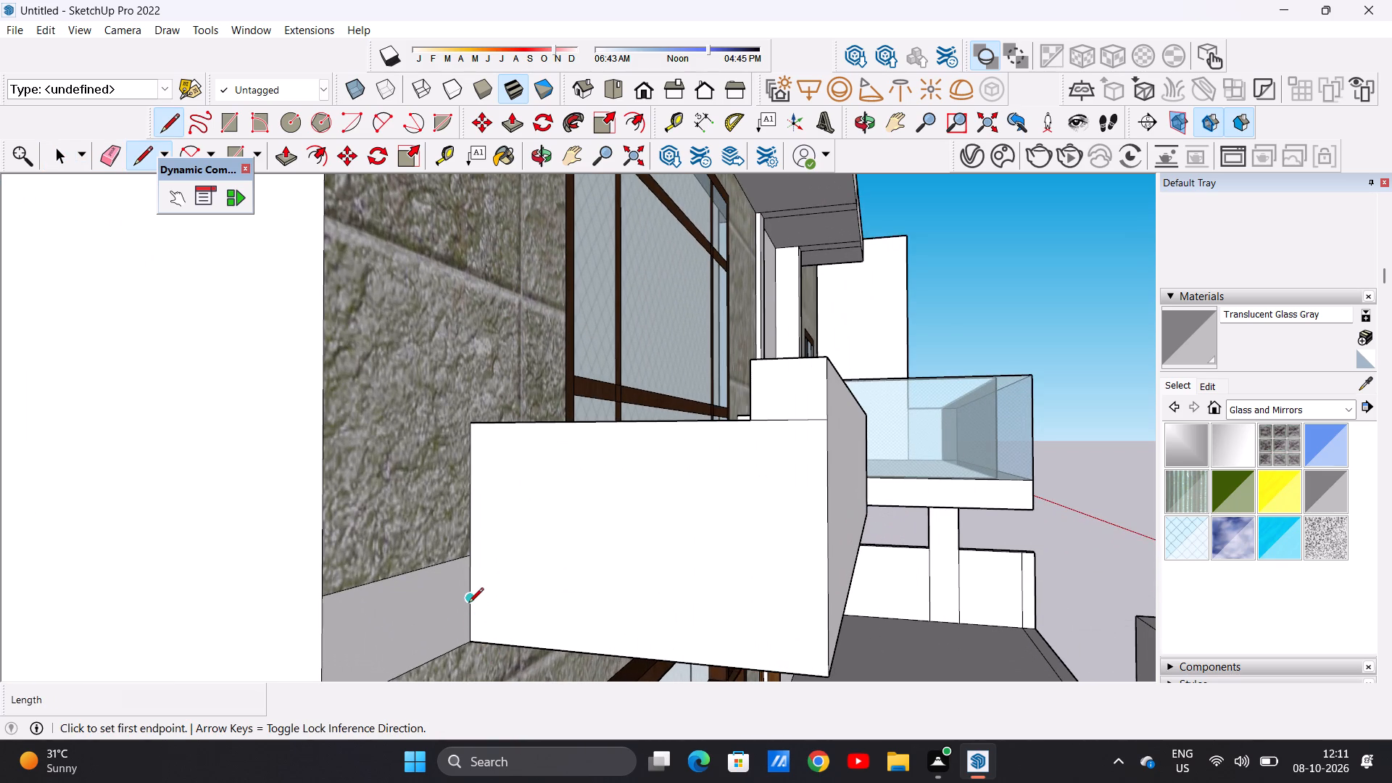
left_click(468, 608)
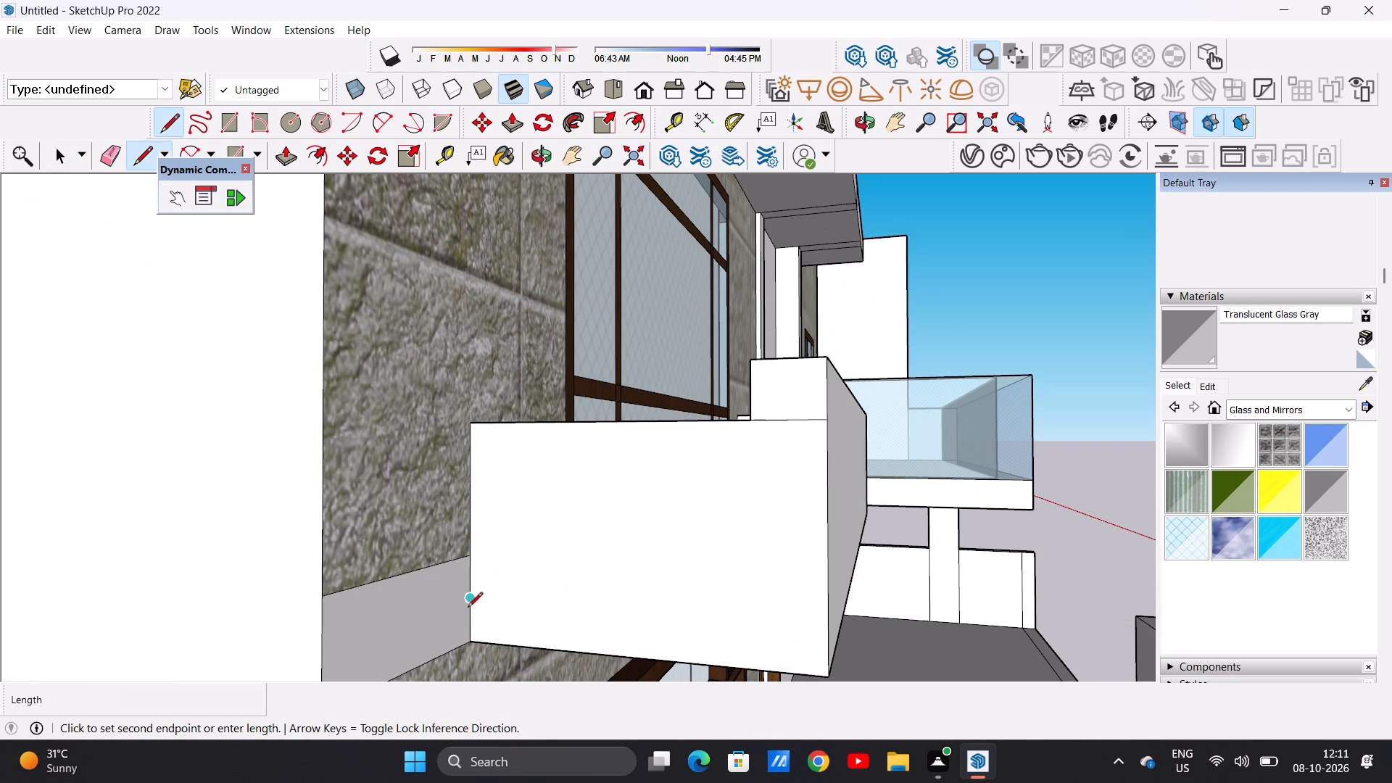
left_click(826, 630)
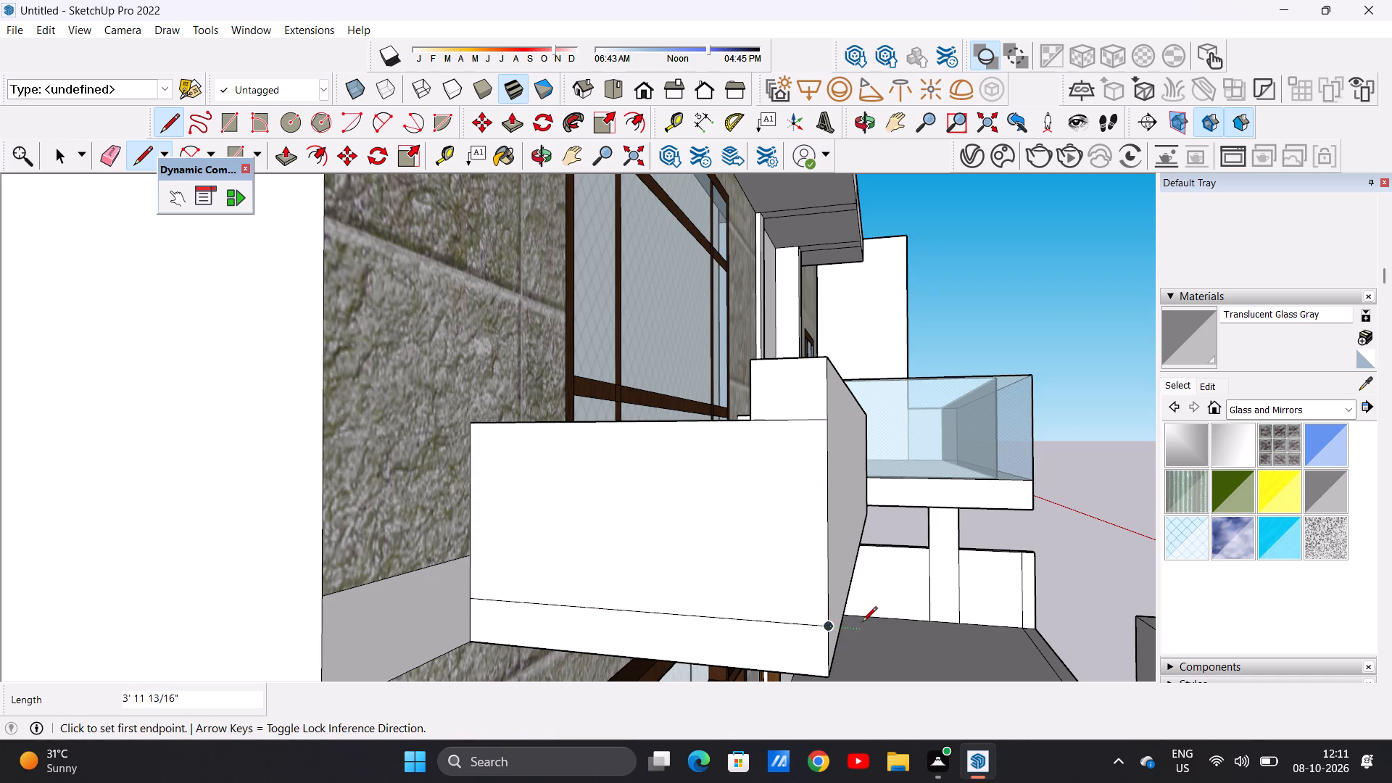
Draw a line about 19' 3/8" long across the small balcony's front face, continuing from the outer end's line just above the bottom edge.
middle_click_drag(877, 619, 785, 597)
scroll(799, 623, "down", 6)
scroll(804, 631, "up", 1)
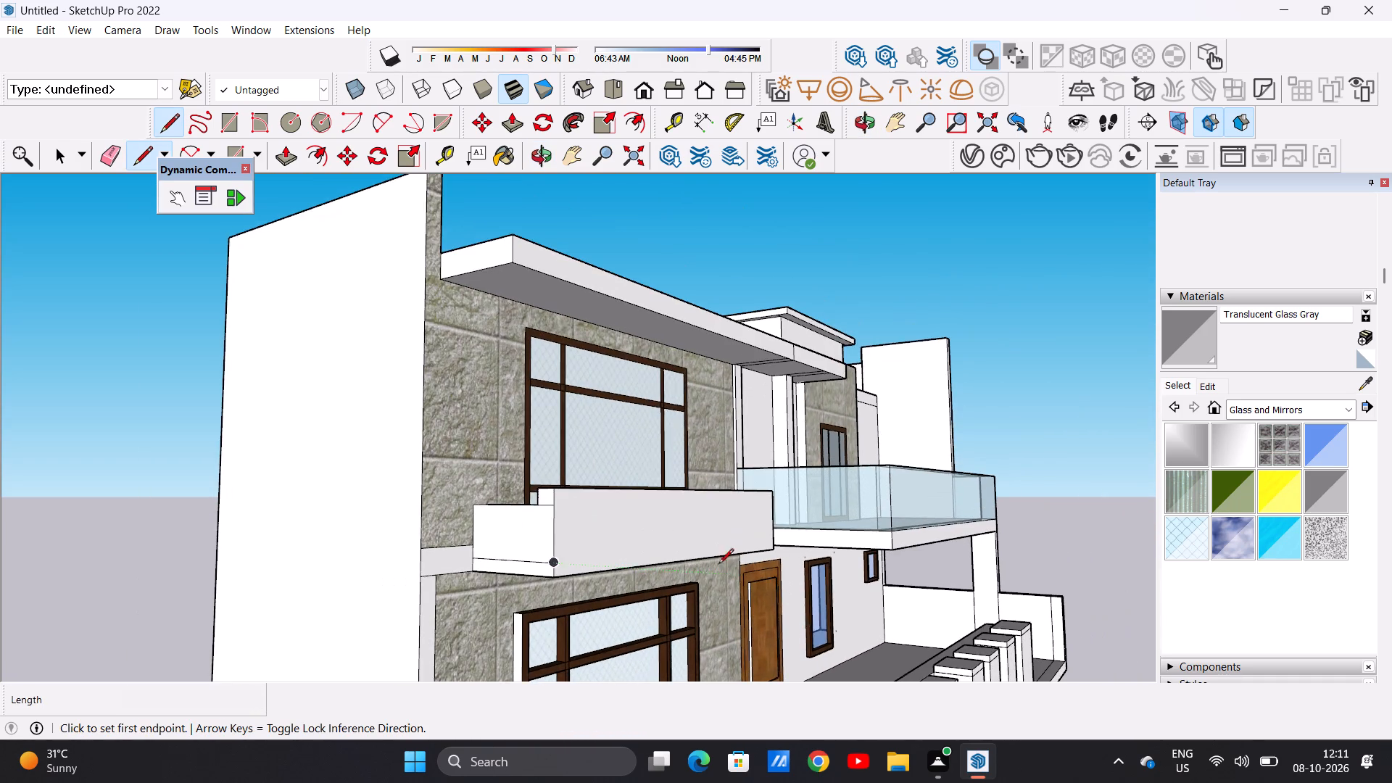
middle_click_drag(718, 565, 634, 613)
scroll(399, 608, "up", 5)
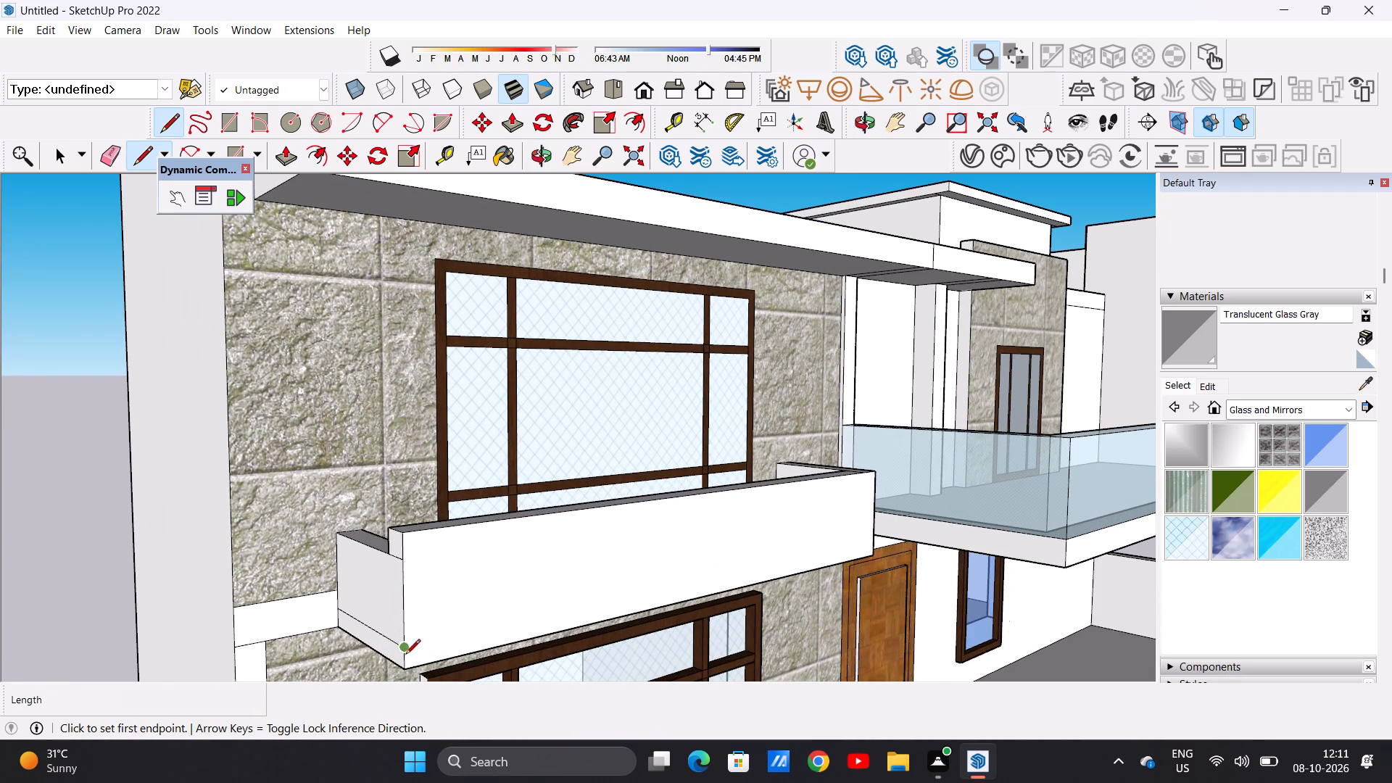
left_click(405, 651)
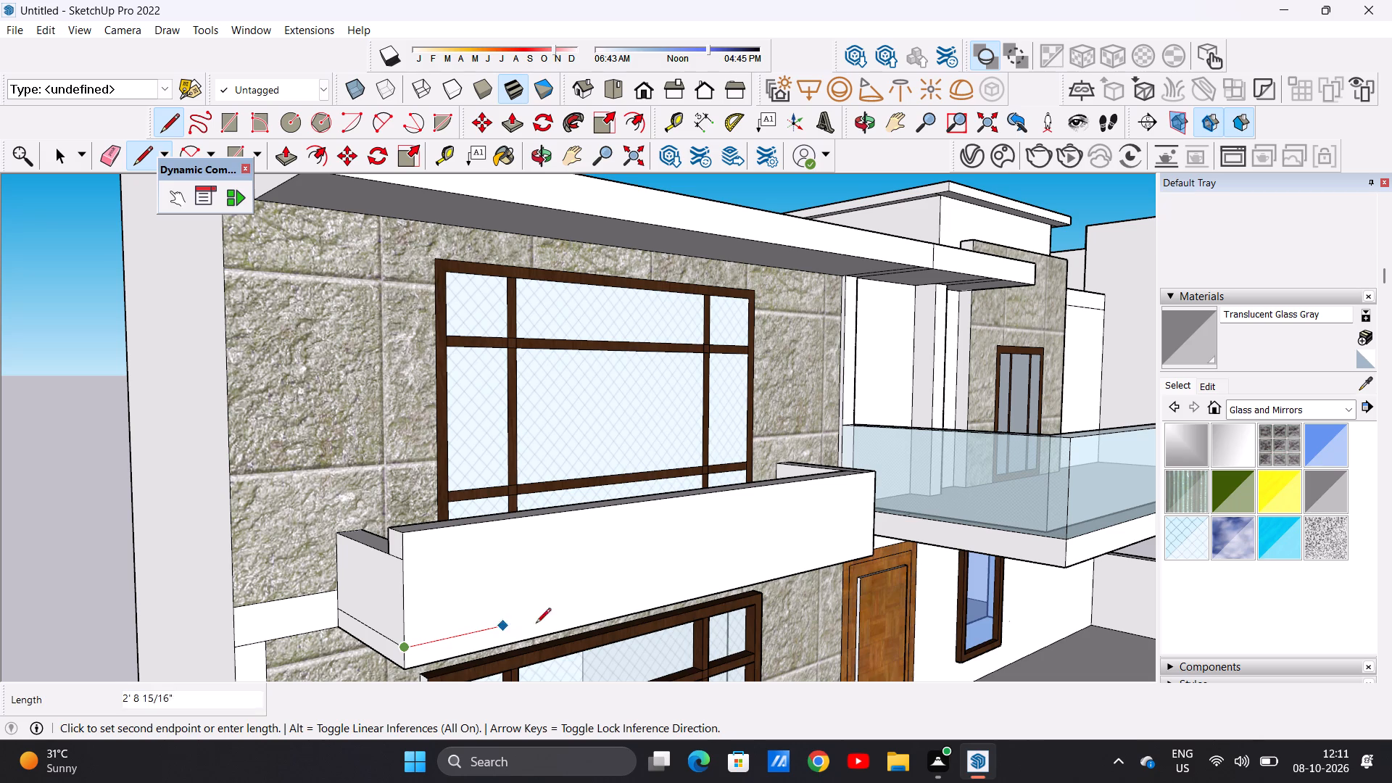
left_click(869, 541)
Continue the line about 3' 11 13/16" across the small balcony's door-side end face, just above its bottom edge.
middle_click_drag(895, 536, 700, 544)
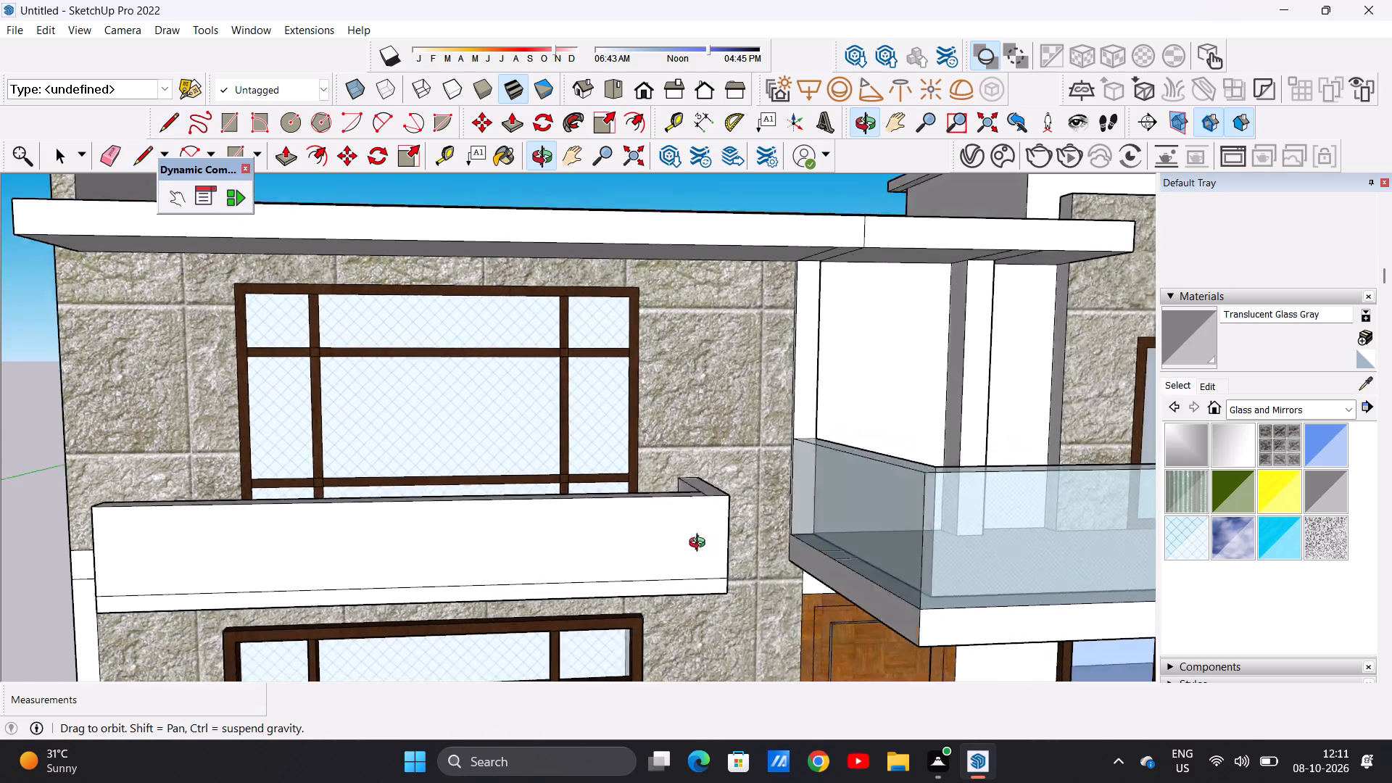
middle_click_drag(700, 544, 593, 569)
scroll(614, 605, "up", 5)
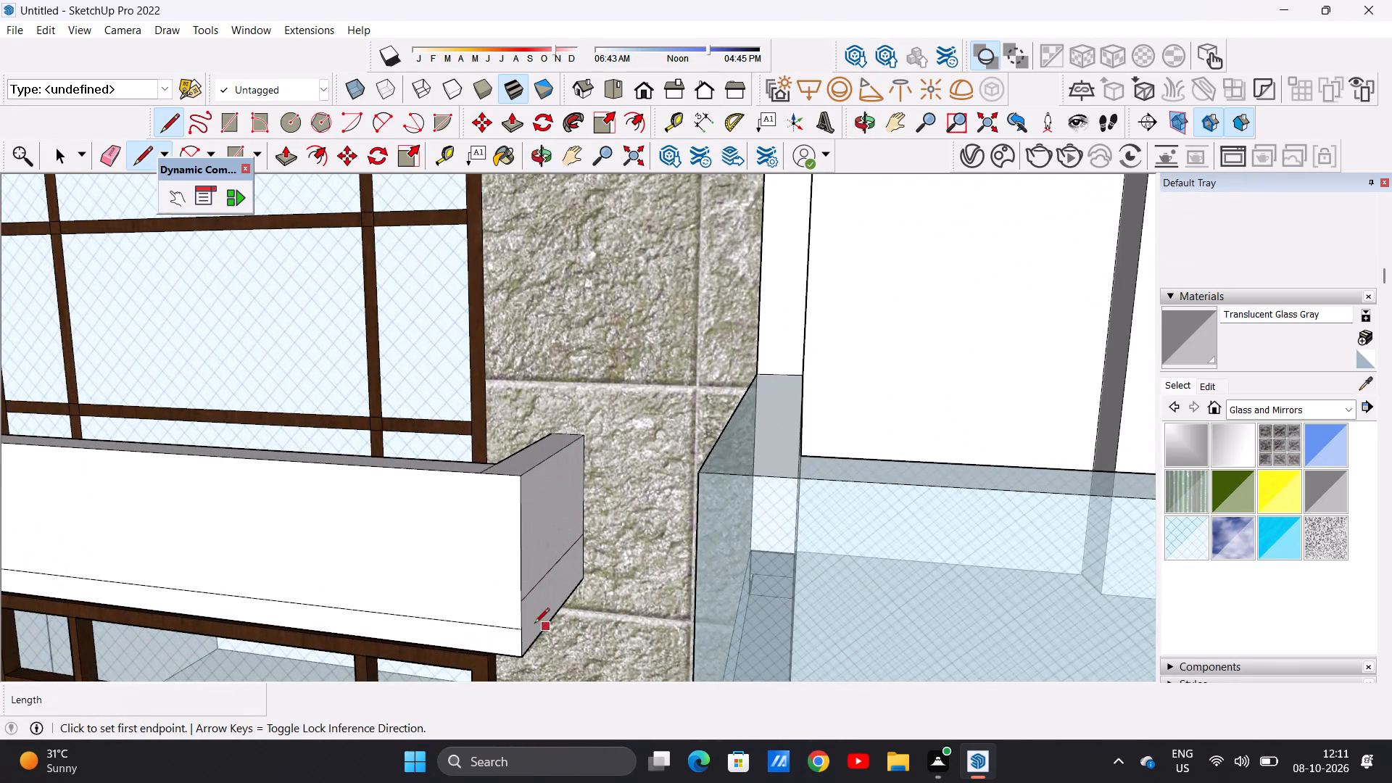
left_click(519, 629)
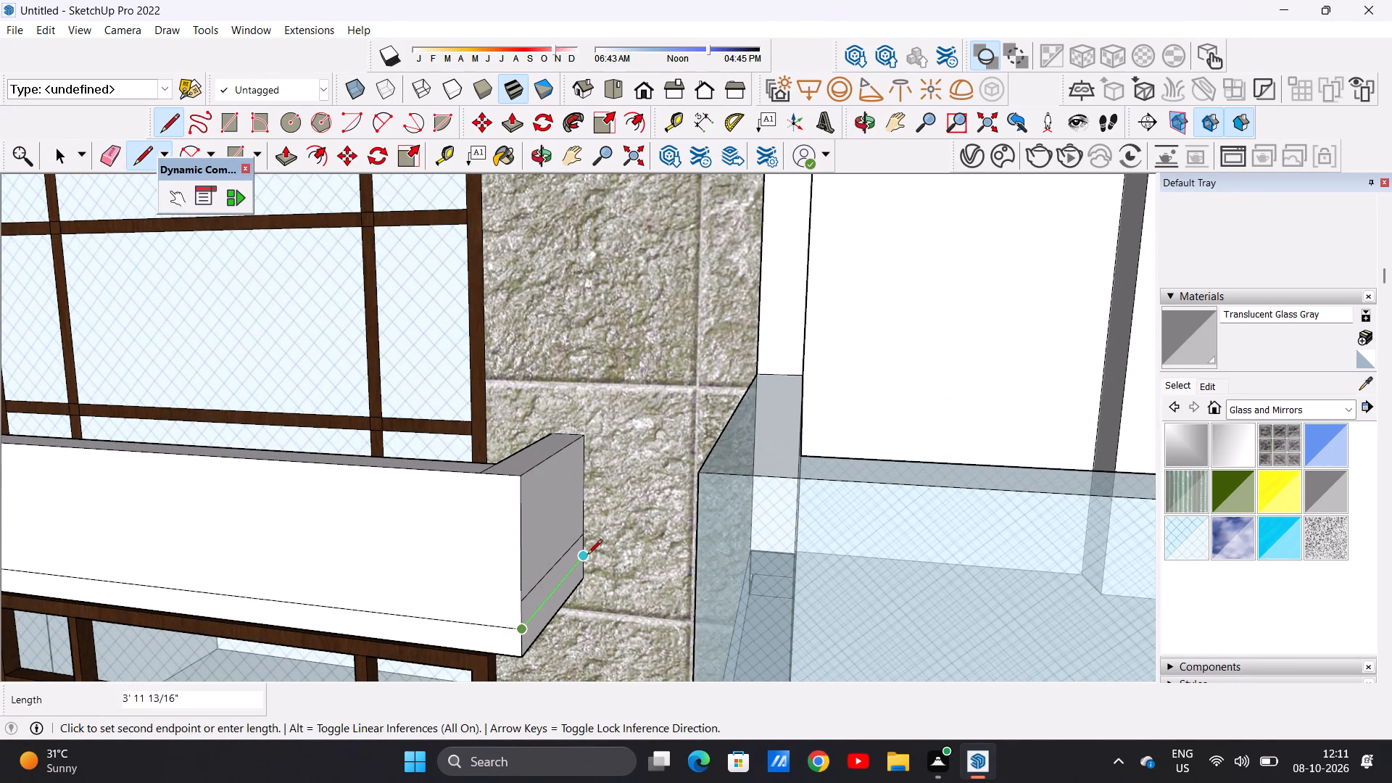
left_click(587, 555)
key("space")
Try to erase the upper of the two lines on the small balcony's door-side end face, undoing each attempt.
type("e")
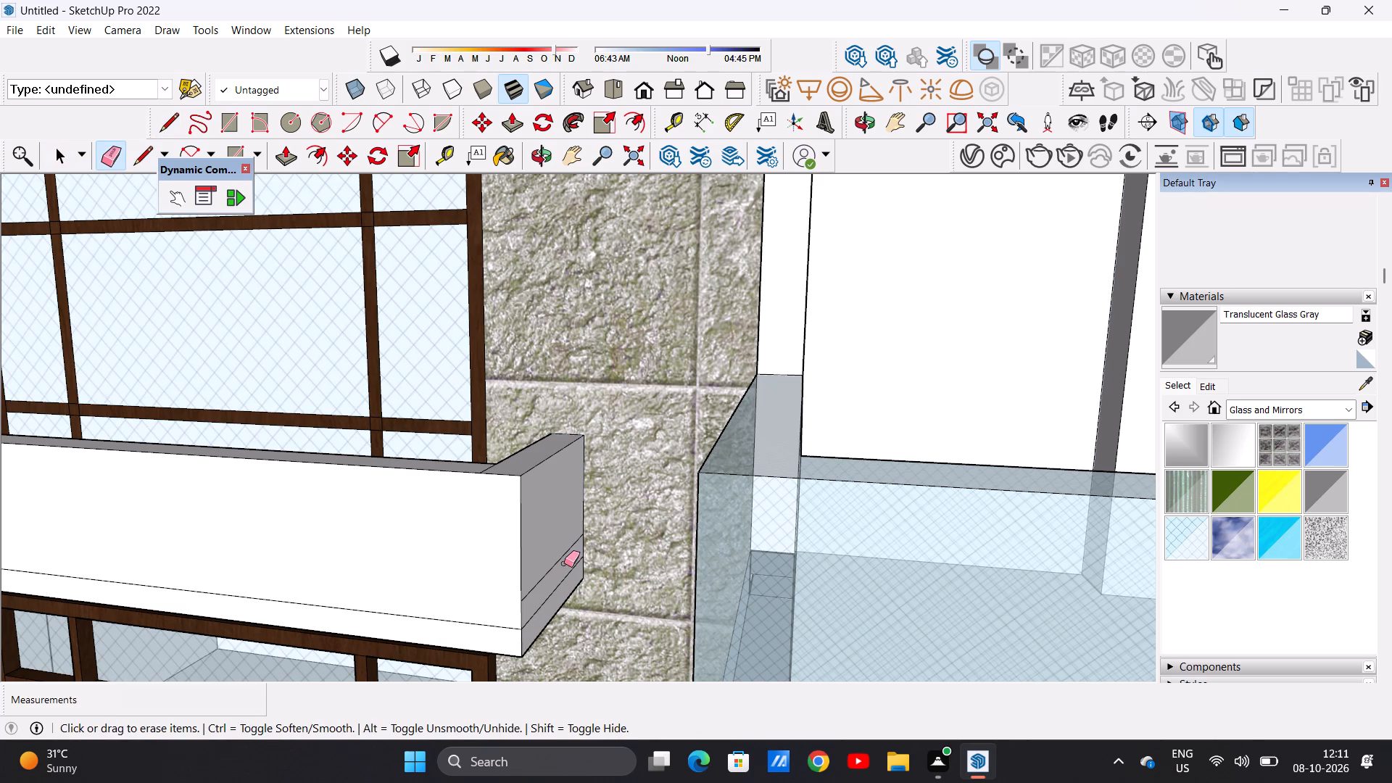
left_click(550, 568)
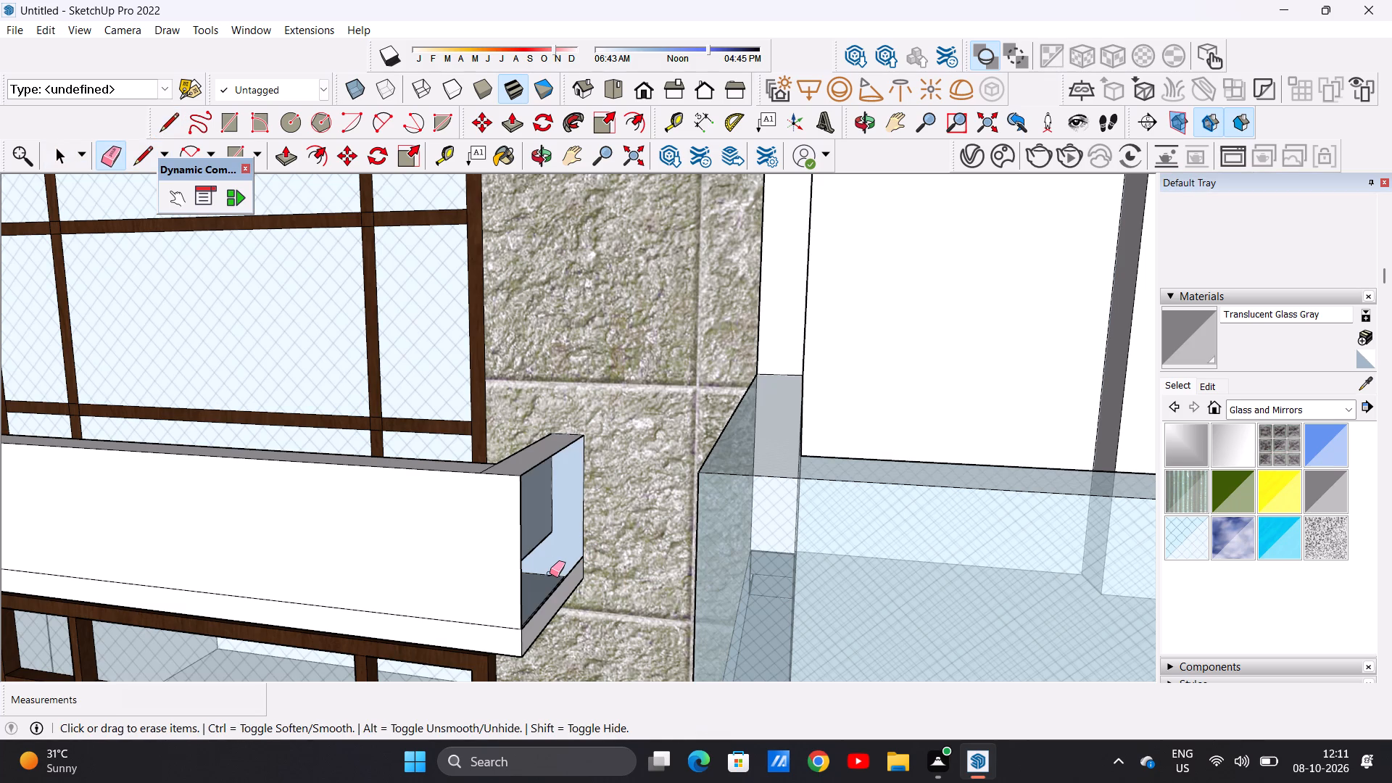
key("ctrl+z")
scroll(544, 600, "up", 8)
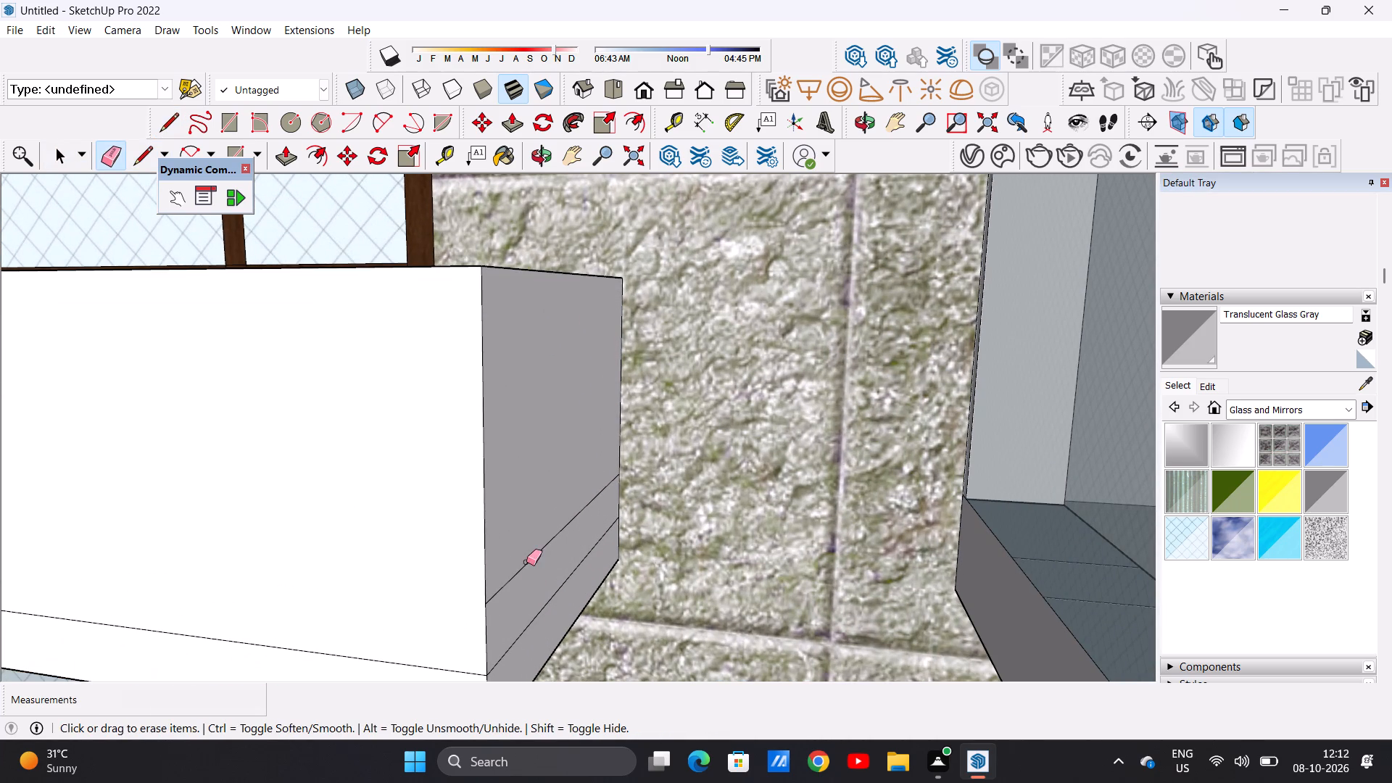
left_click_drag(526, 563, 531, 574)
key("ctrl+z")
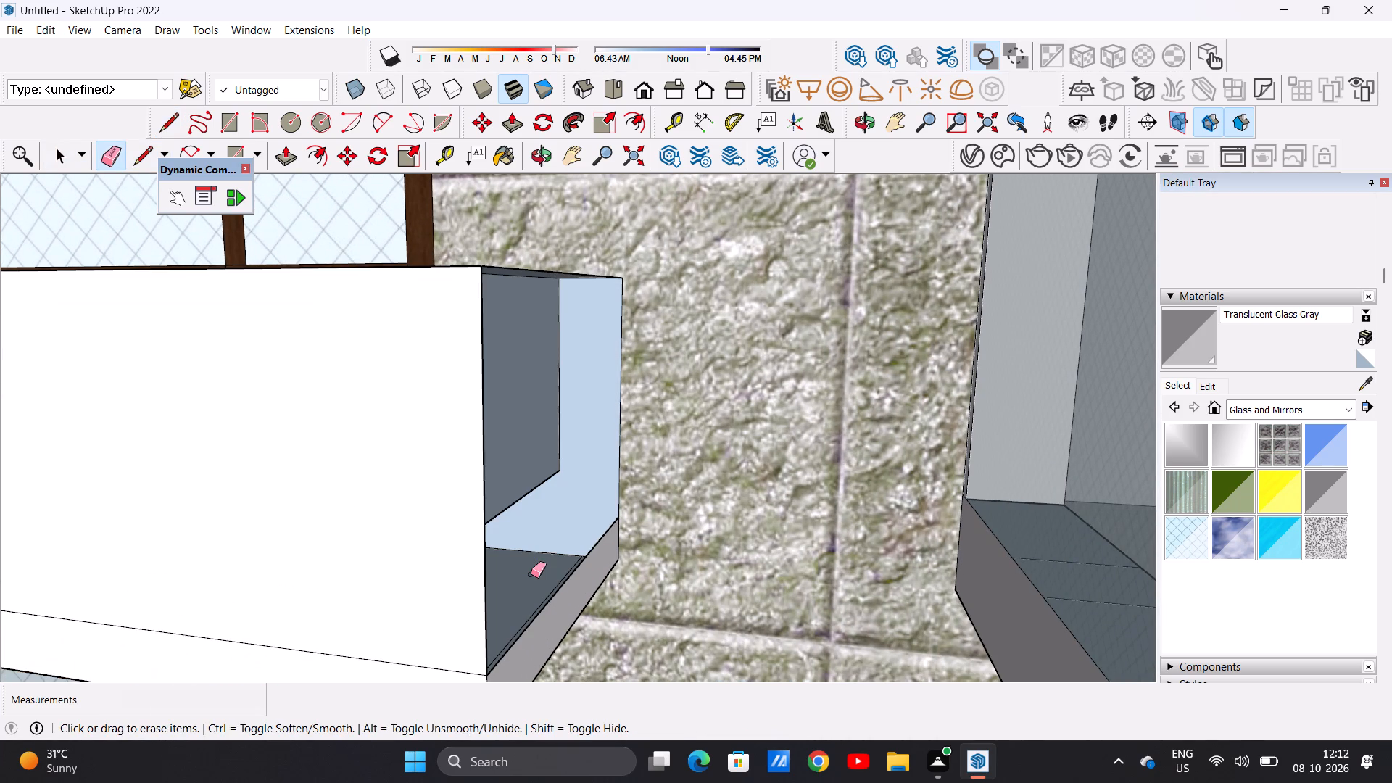
Paint the small balcony parapet's outer end face and front face above the line with Translucent Glass Gray.
key("space")
scroll(657, 592, "down", 1)
scroll(658, 592, "up", 1)
scroll(658, 592, "down", 10)
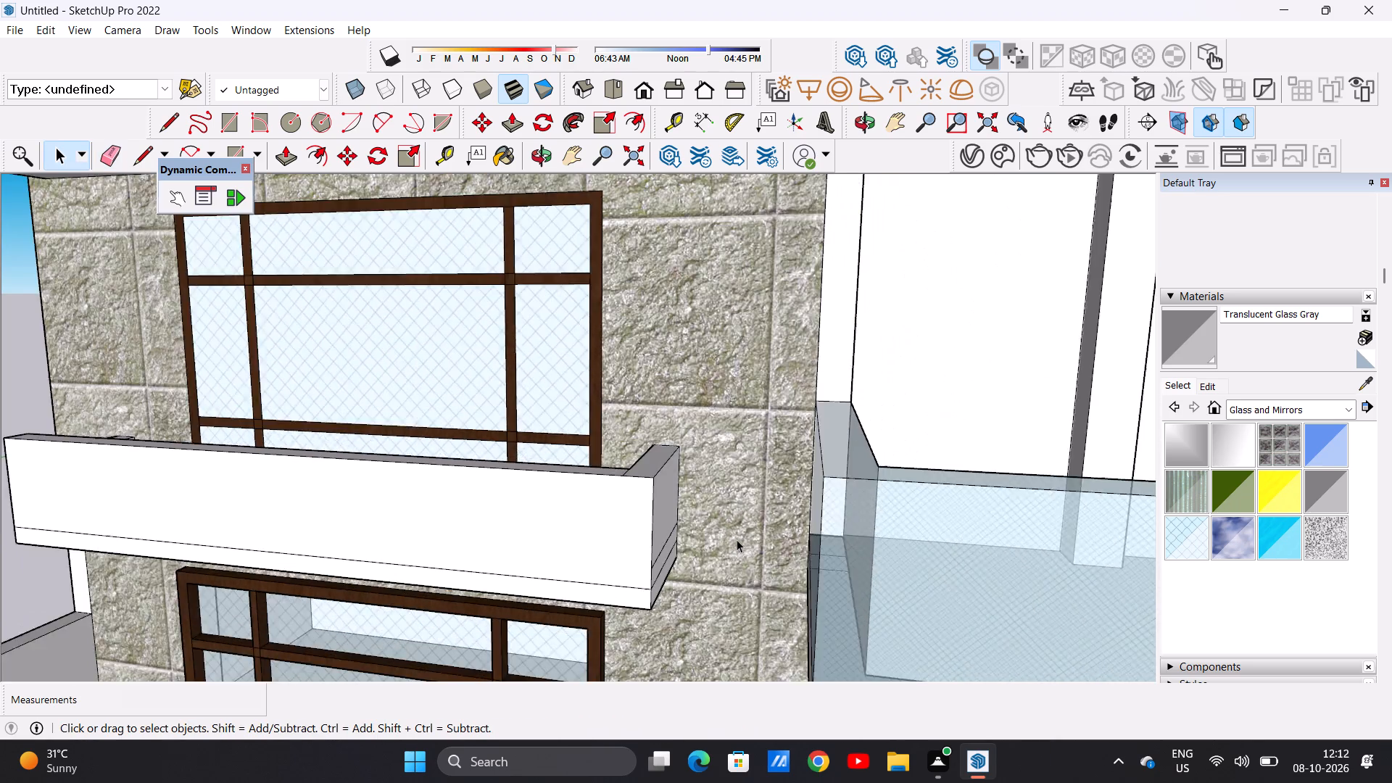
scroll(737, 539, "down", 2)
scroll(737, 539, "up", 1)
scroll(737, 539, "down", 6)
middle_click_drag(552, 549, 994, 579)
middle_click_drag(994, 579, 986, 581)
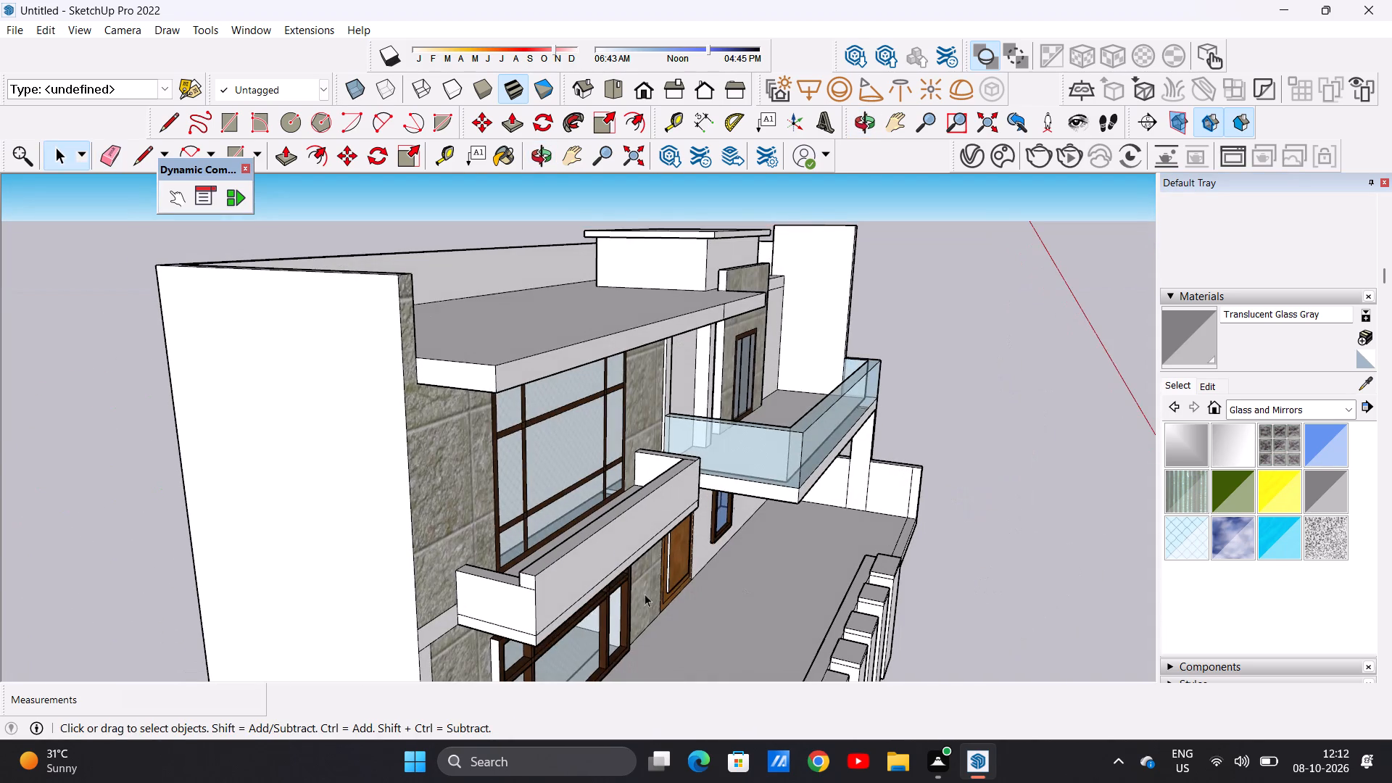
scroll(627, 587, "up", 6)
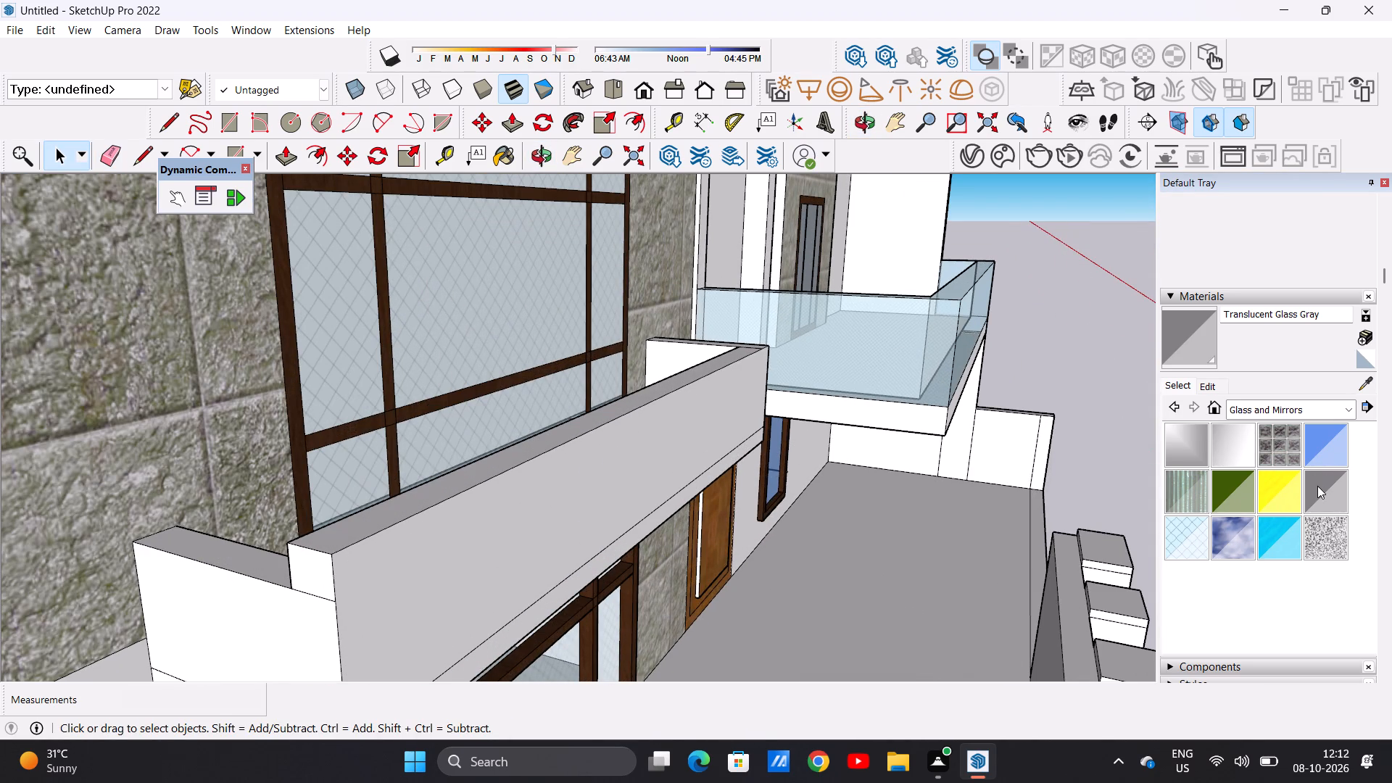
left_click(1317, 486)
scroll(863, 491, "down", 6)
scroll(737, 520, "up", 2)
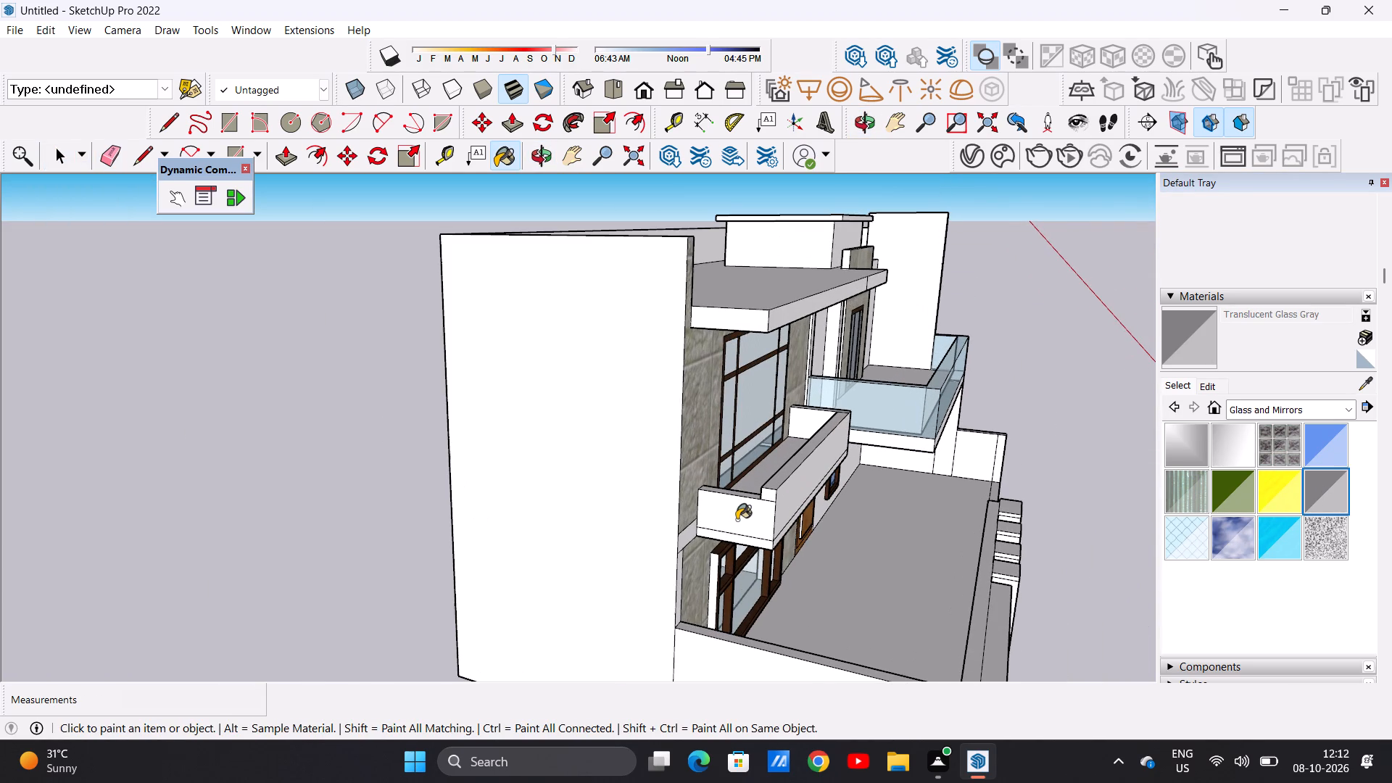
left_click(737, 520)
left_click(807, 487)
Apply the same Translucent Glass Gray to the door-side end face and the top faces of the small balcony's parapet.
scroll(779, 515, "down", 3)
middle_click_drag(821, 502, 650, 500)
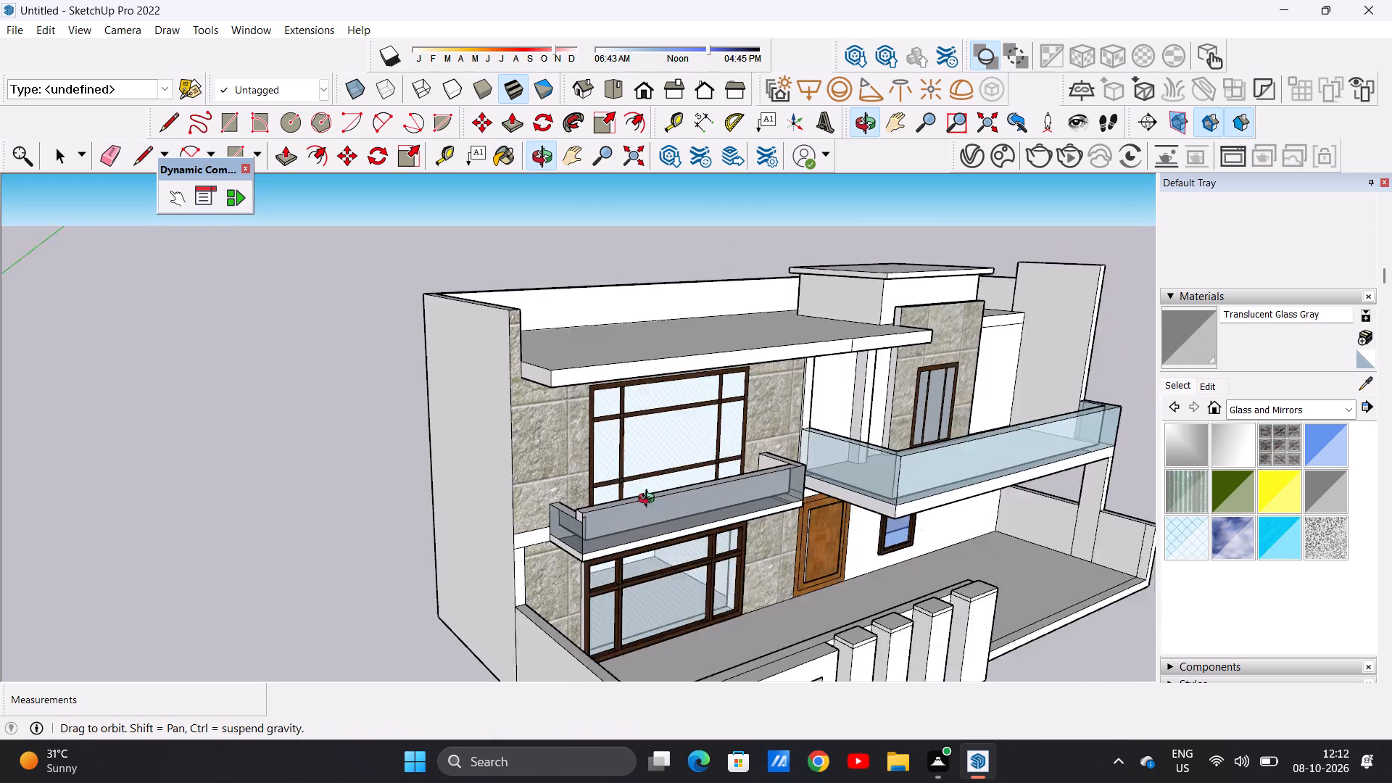
middle_click_drag(650, 500, 485, 500)
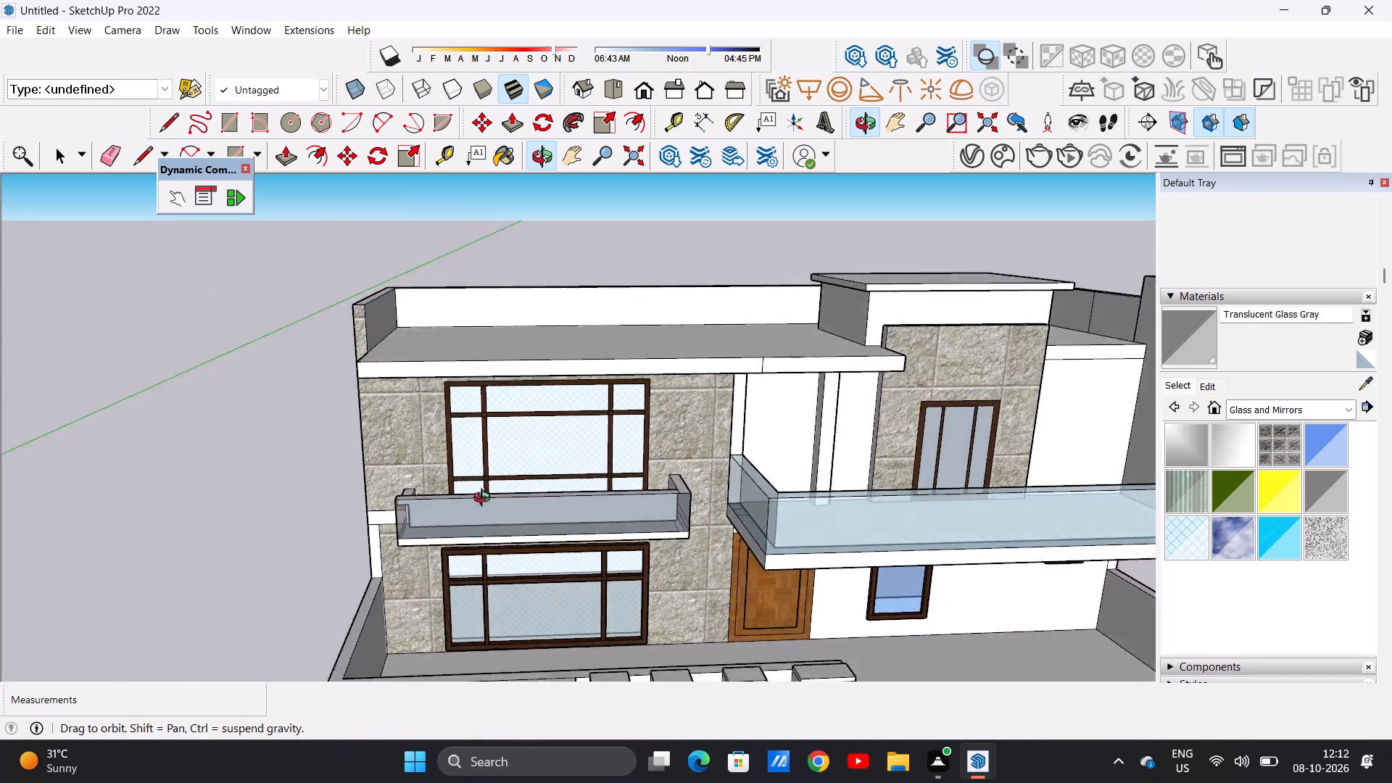
middle_click_drag(485, 500, 382, 509)
middle_click(382, 509)
scroll(568, 508, "up", 8)
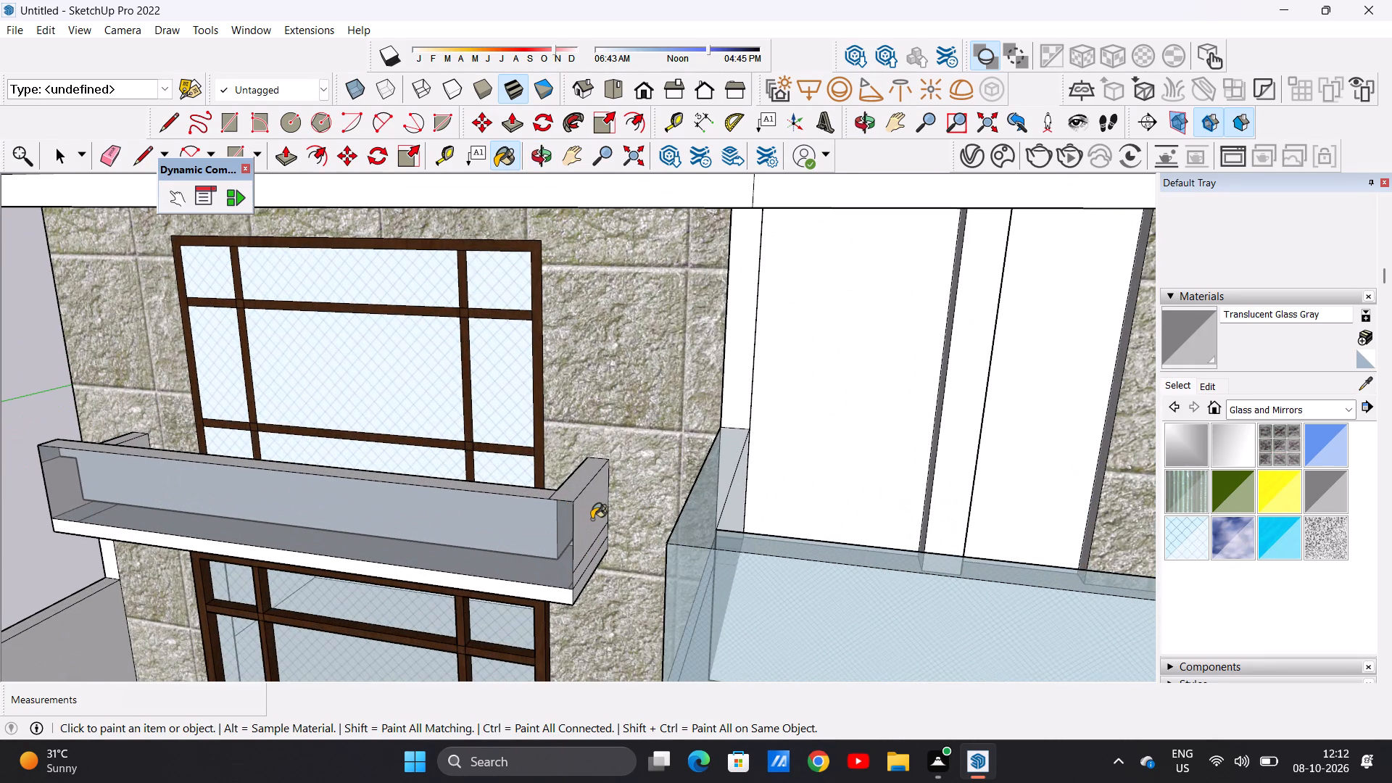
left_click(590, 519)
left_click(570, 497)
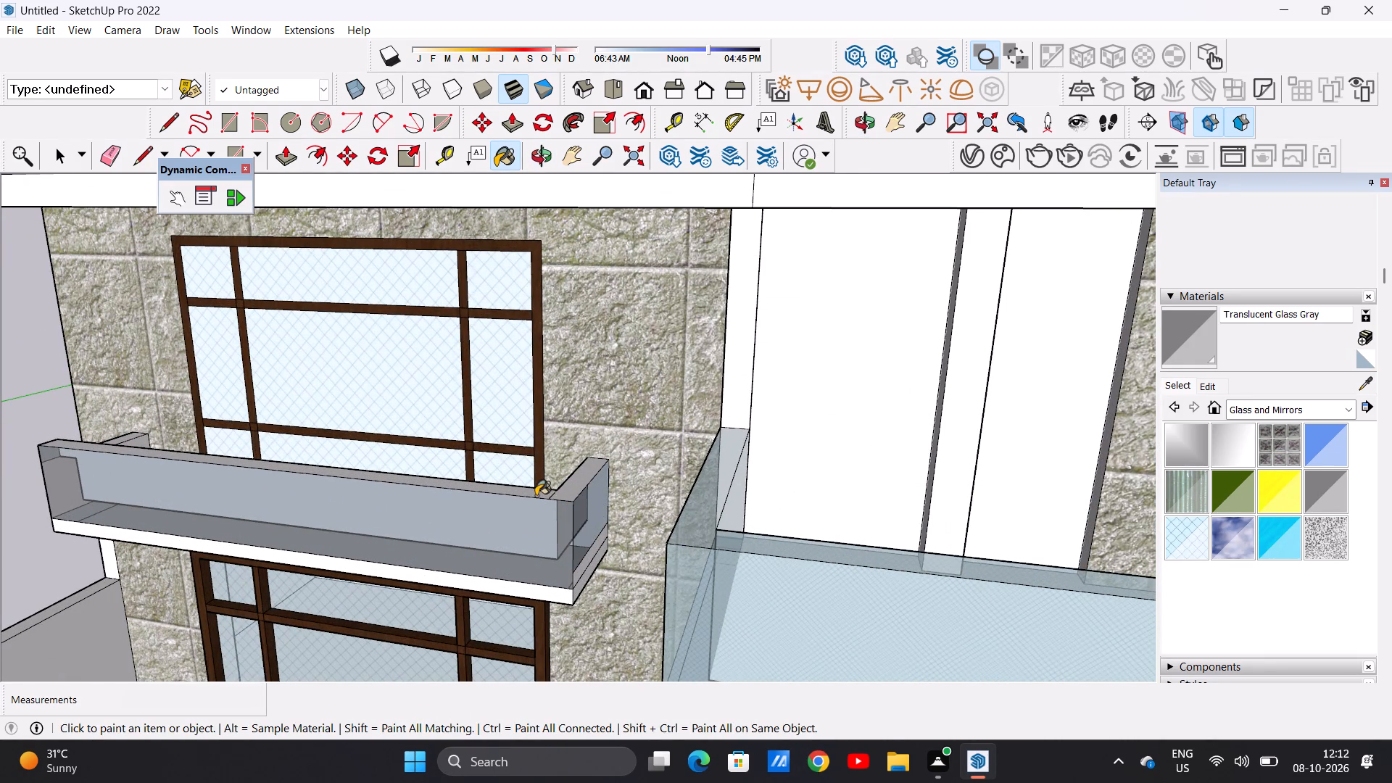
left_click(536, 494)
scroll(634, 553, "up", 1)
scroll(635, 555, "down", 1)
scroll(635, 555, "up", 1)
scroll(635, 555, "down", 10)
scroll(688, 504, "up", 1)
scroll(688, 505, "down", 4)
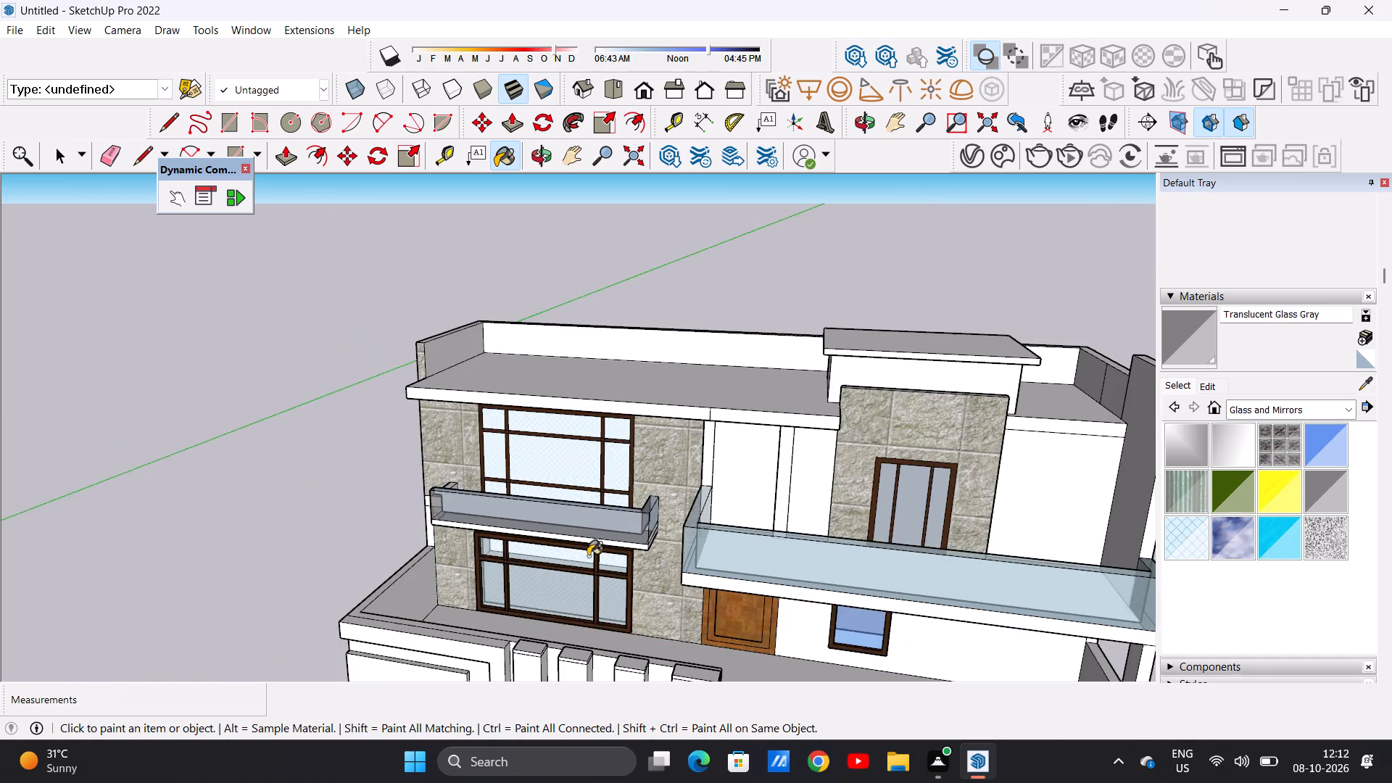
Paint the front parapet's small exposed end at the outer corner and the door-side parapet's inner face with Translucent Glass Gray.
middle_click_drag(479, 567, 797, 516)
middle_click(798, 515)
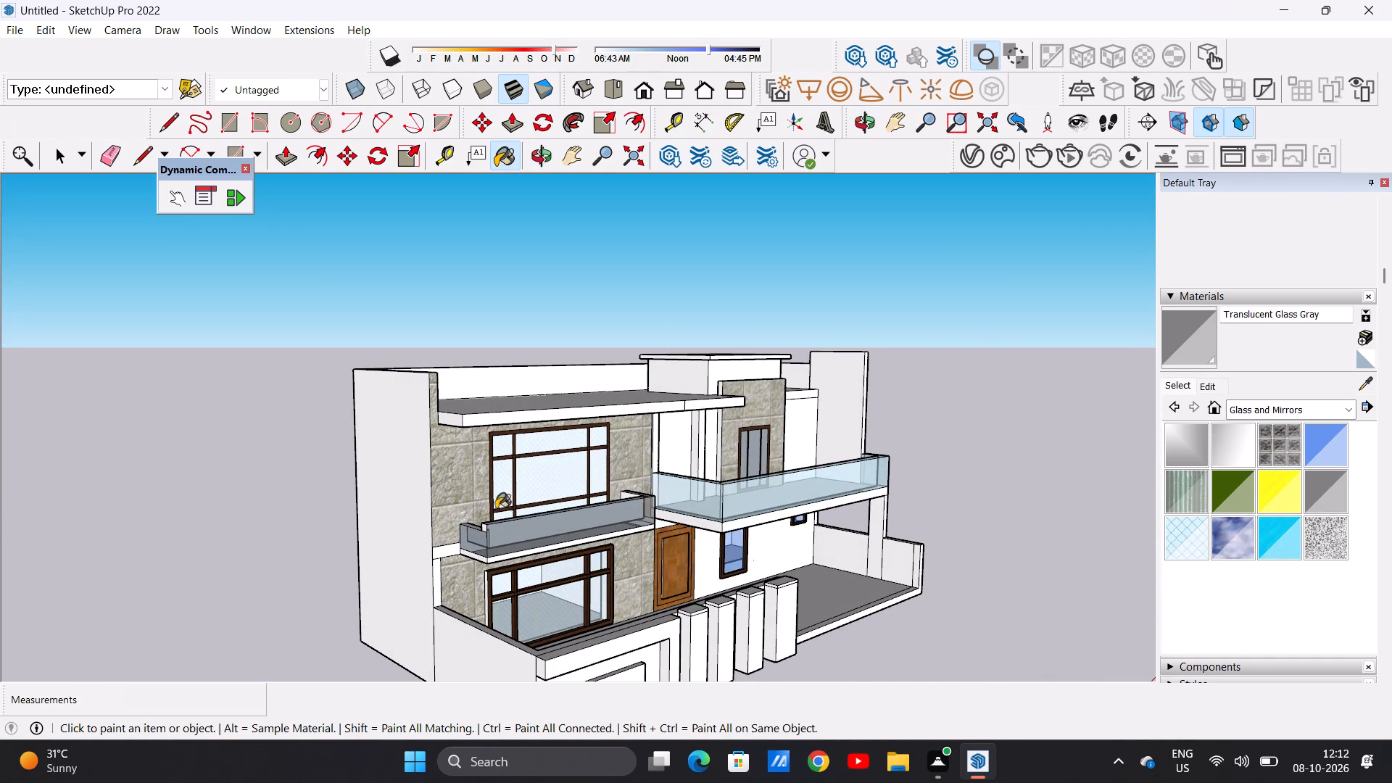
scroll(493, 515, "up", 13)
left_click(468, 518)
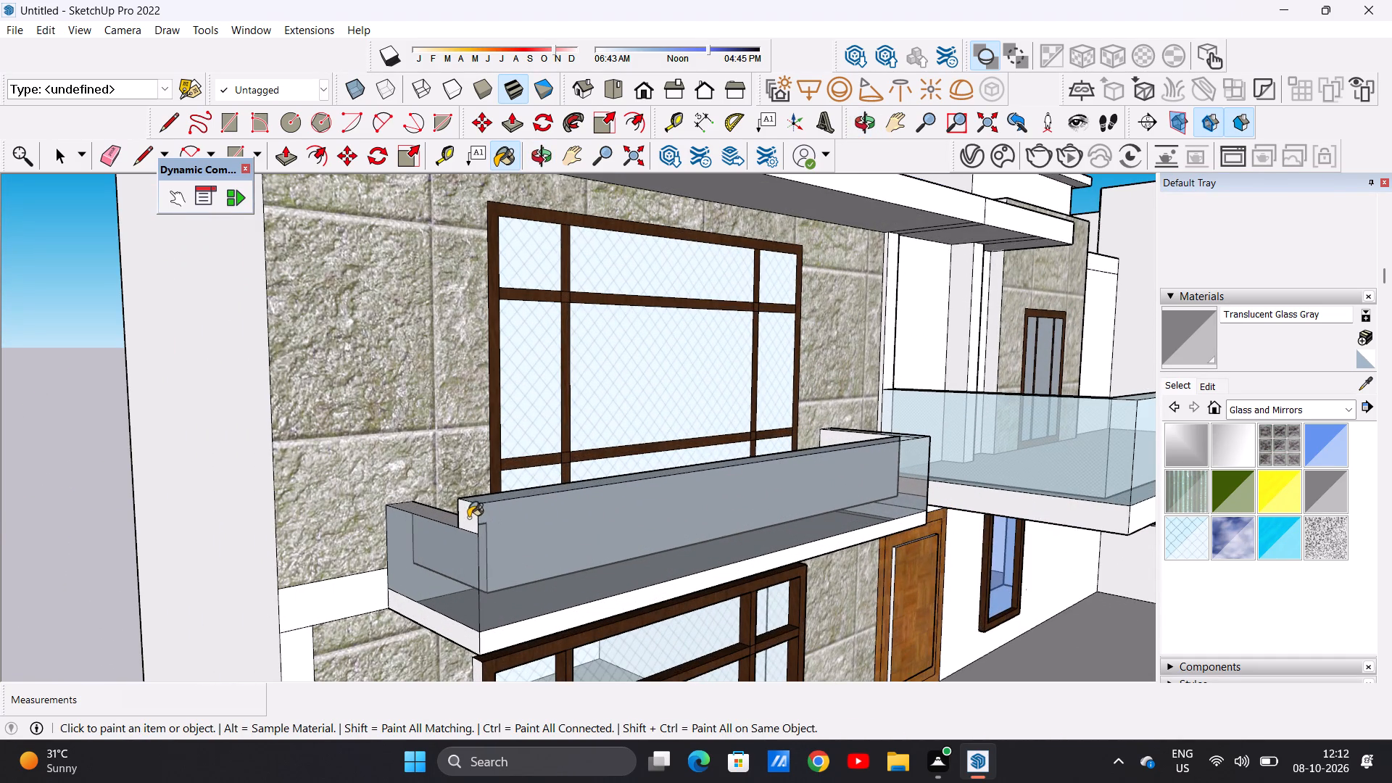
scroll(559, 481, "down", 3)
middle_click_drag(573, 453, 344, 551)
middle_click_drag(344, 551, 514, 596)
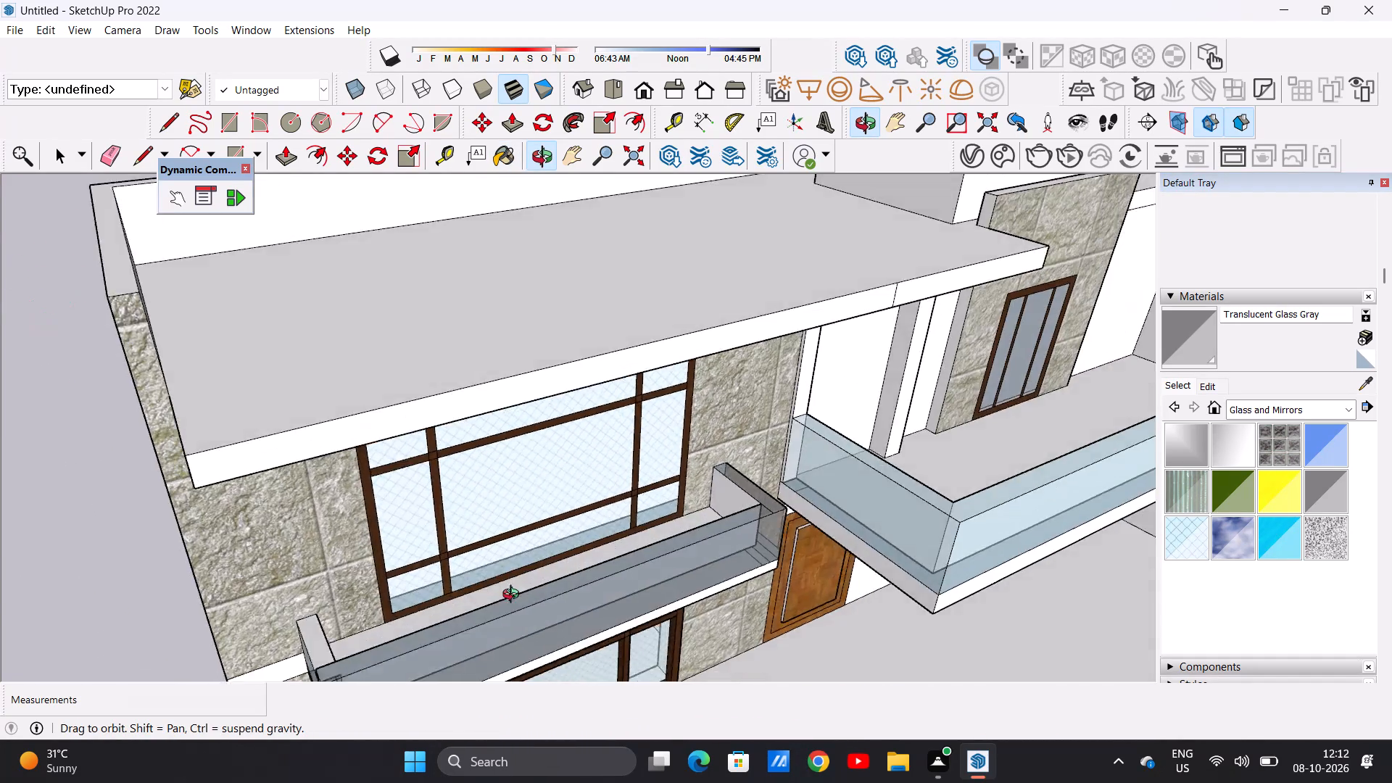
middle_click_drag(514, 596, 596, 595)
scroll(711, 481, "up", 5)
left_click(719, 465)
scroll(710, 537, "down", 2)
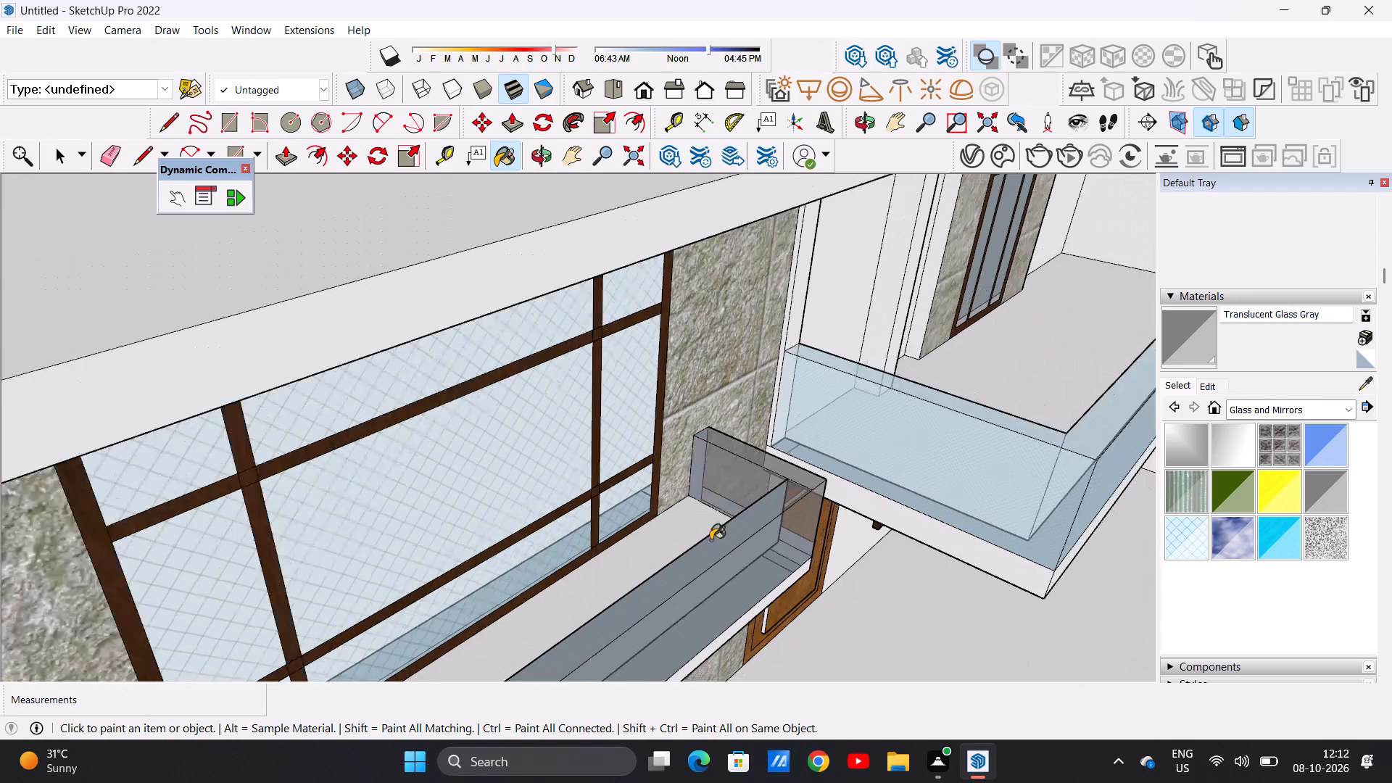
Paint the inner and top faces of the small balcony's outer-end parapet with Translucent Glass Gray.
scroll(710, 540, "down", 4)
scroll(717, 532, "up", 1)
scroll(717, 532, "down", 1)
scroll(721, 531, "up", 1)
scroll(729, 526, "down", 3)
middle_click_drag(713, 536, 640, 563)
scroll(643, 551, "down", 5)
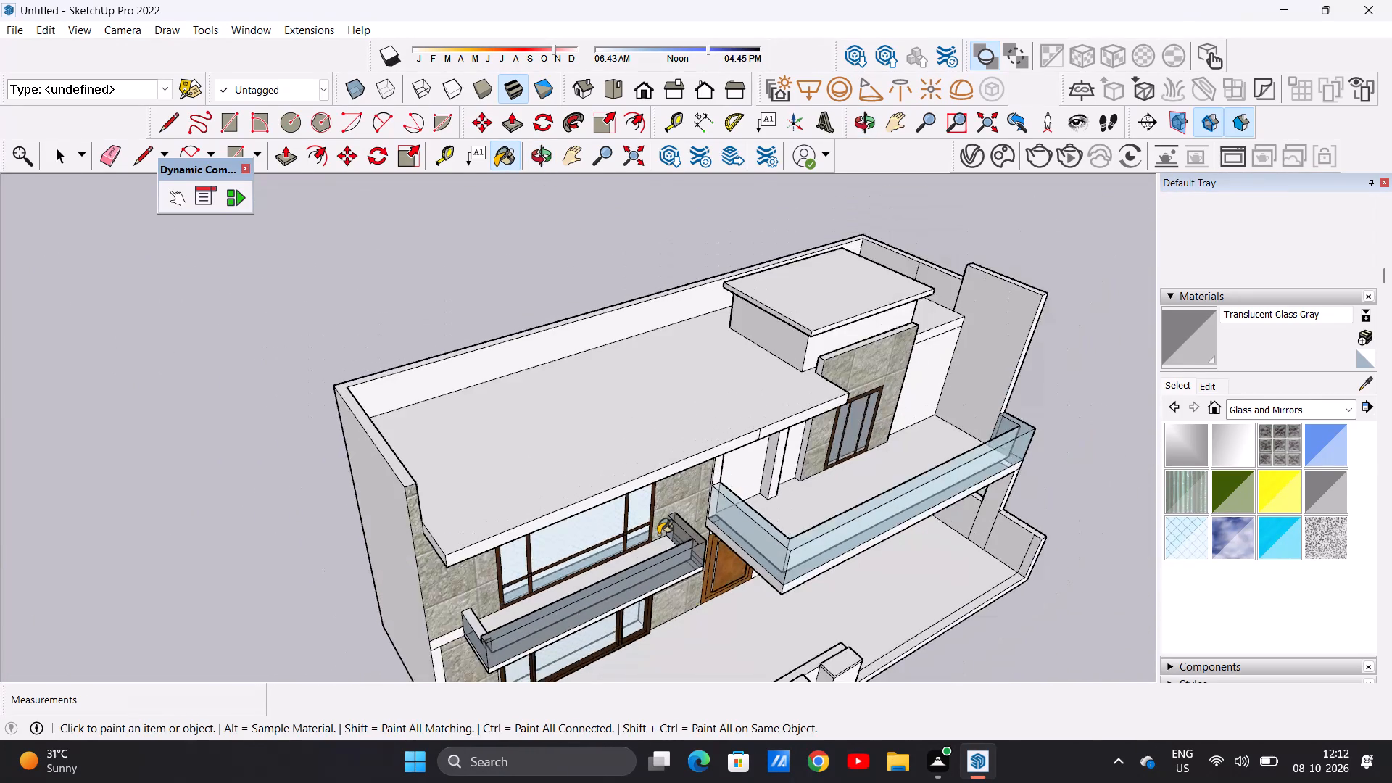
scroll(658, 534, "up", 1)
scroll(658, 534, "down", 1)
middle_click_drag(637, 568, 445, 554)
middle_click(444, 552)
scroll(398, 558, "up", 1)
scroll(398, 558, "down", 1)
scroll(398, 558, "up", 7)
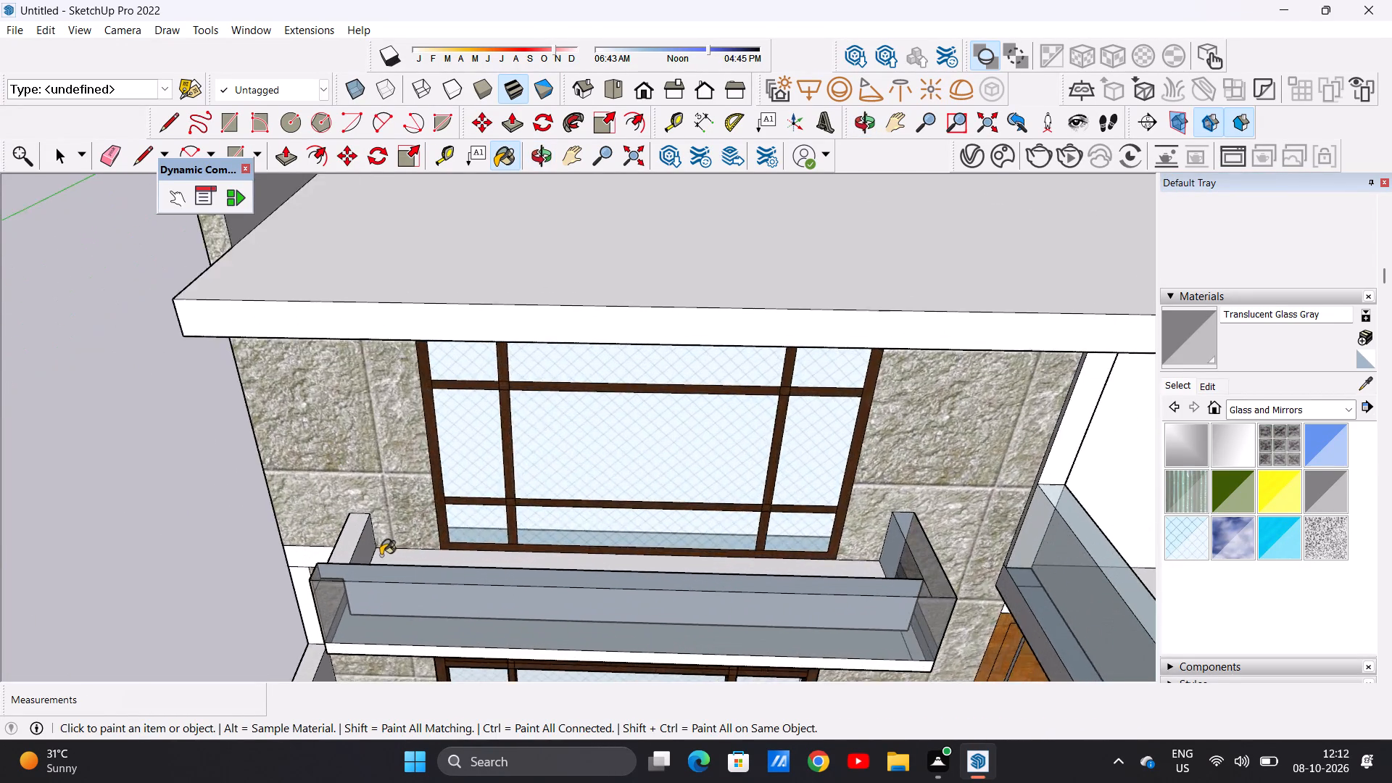
scroll(381, 555, "up", 7)
scroll(357, 549, "down", 1)
scroll(357, 549, "up", 6)
left_click(351, 551)
left_click(324, 539)
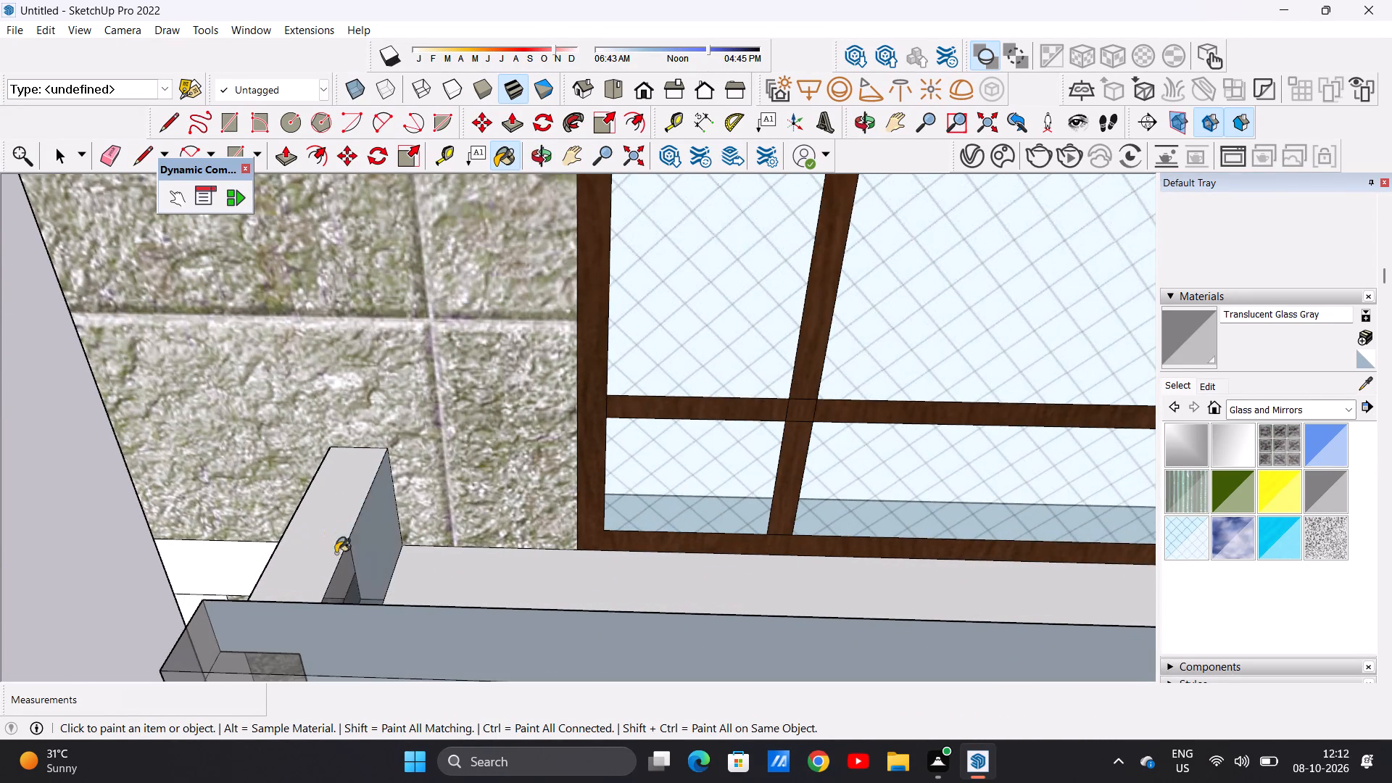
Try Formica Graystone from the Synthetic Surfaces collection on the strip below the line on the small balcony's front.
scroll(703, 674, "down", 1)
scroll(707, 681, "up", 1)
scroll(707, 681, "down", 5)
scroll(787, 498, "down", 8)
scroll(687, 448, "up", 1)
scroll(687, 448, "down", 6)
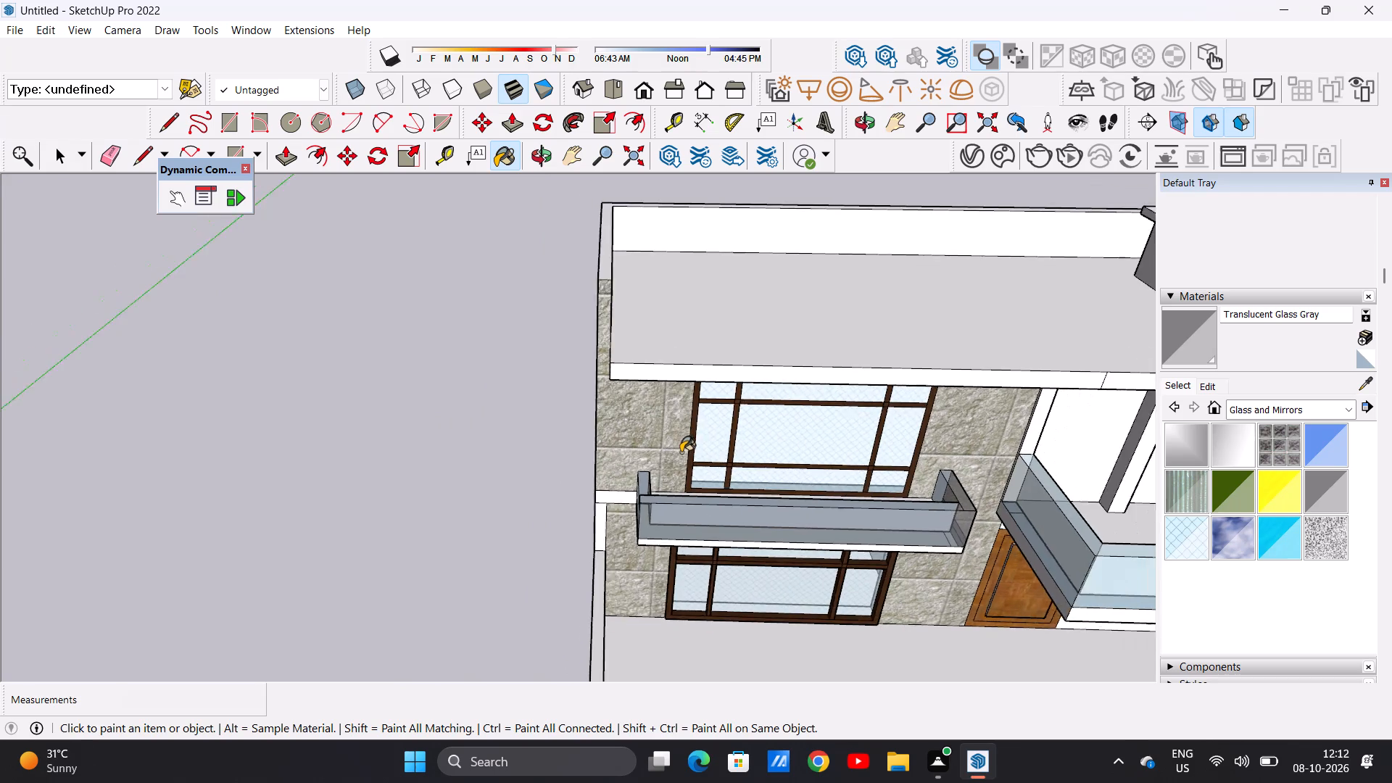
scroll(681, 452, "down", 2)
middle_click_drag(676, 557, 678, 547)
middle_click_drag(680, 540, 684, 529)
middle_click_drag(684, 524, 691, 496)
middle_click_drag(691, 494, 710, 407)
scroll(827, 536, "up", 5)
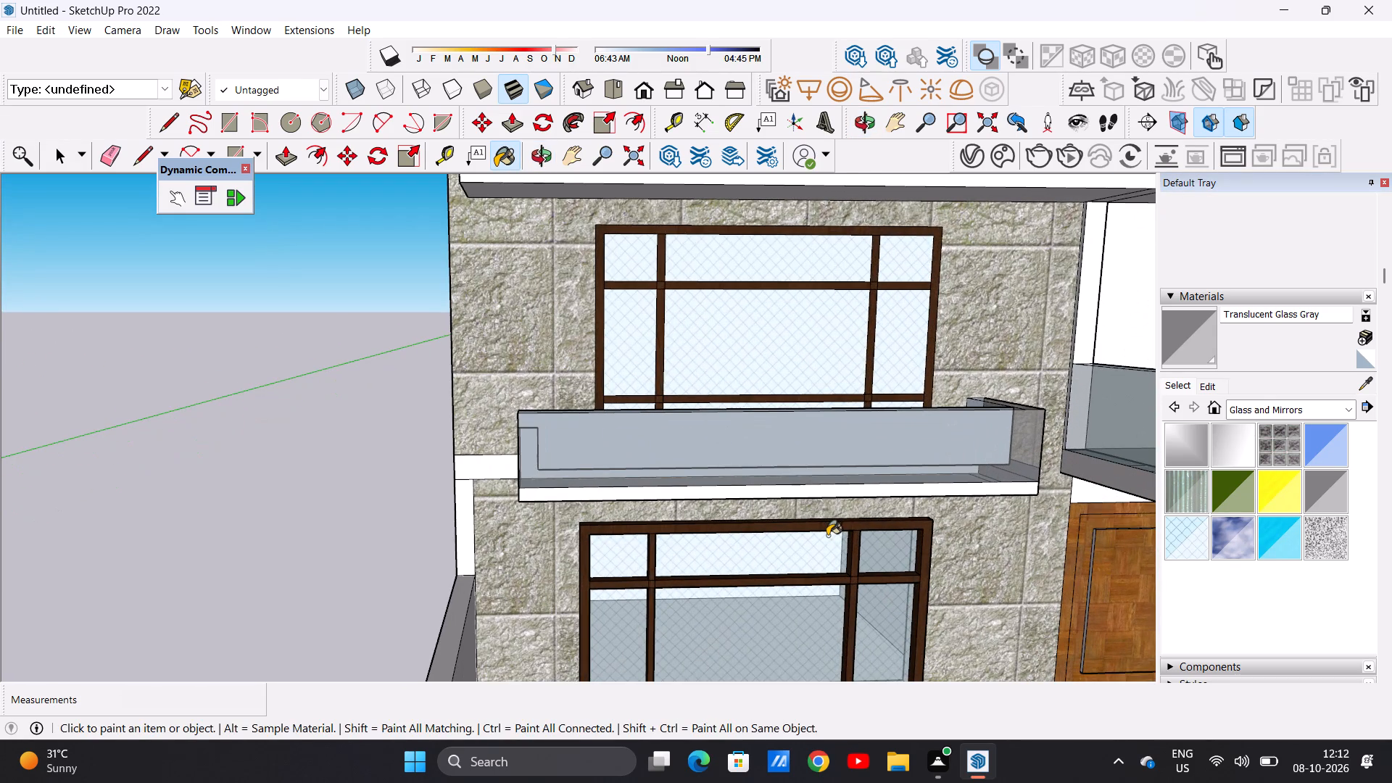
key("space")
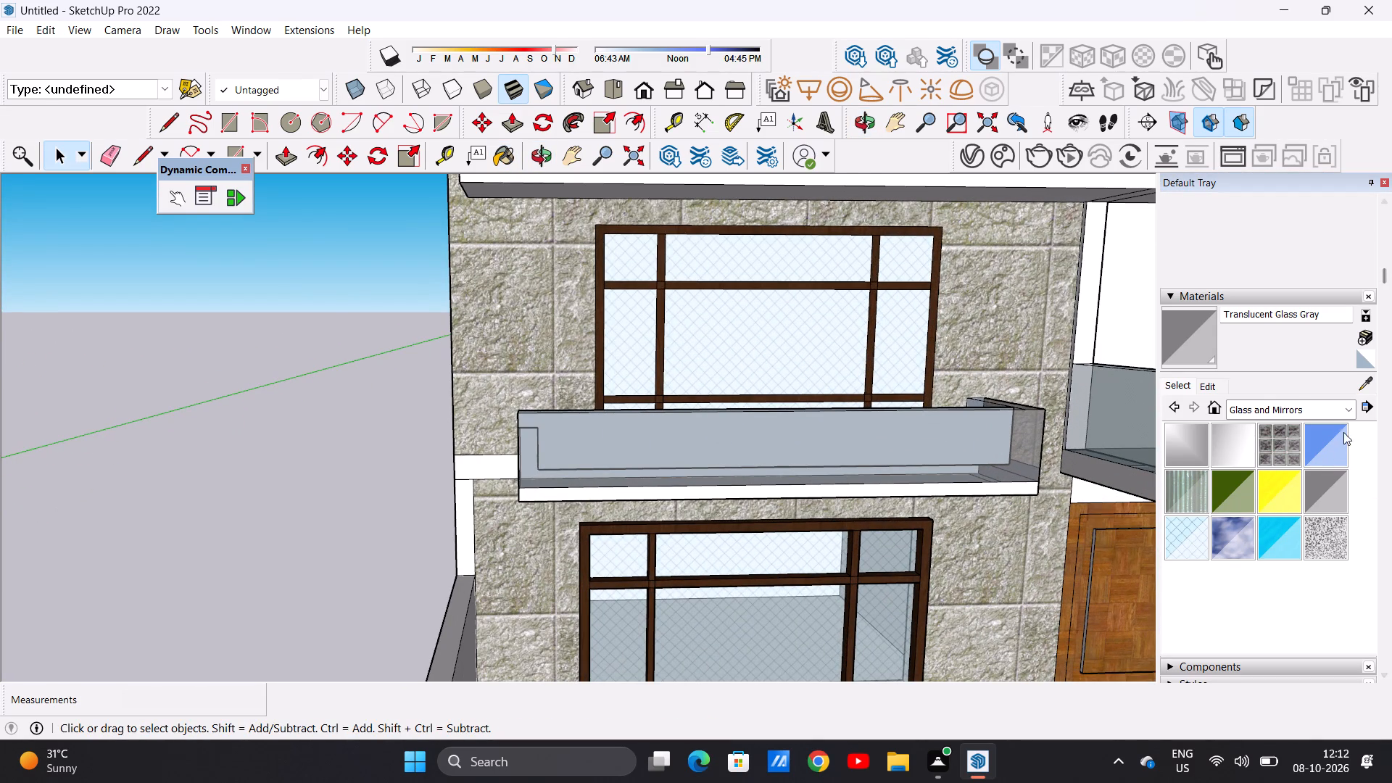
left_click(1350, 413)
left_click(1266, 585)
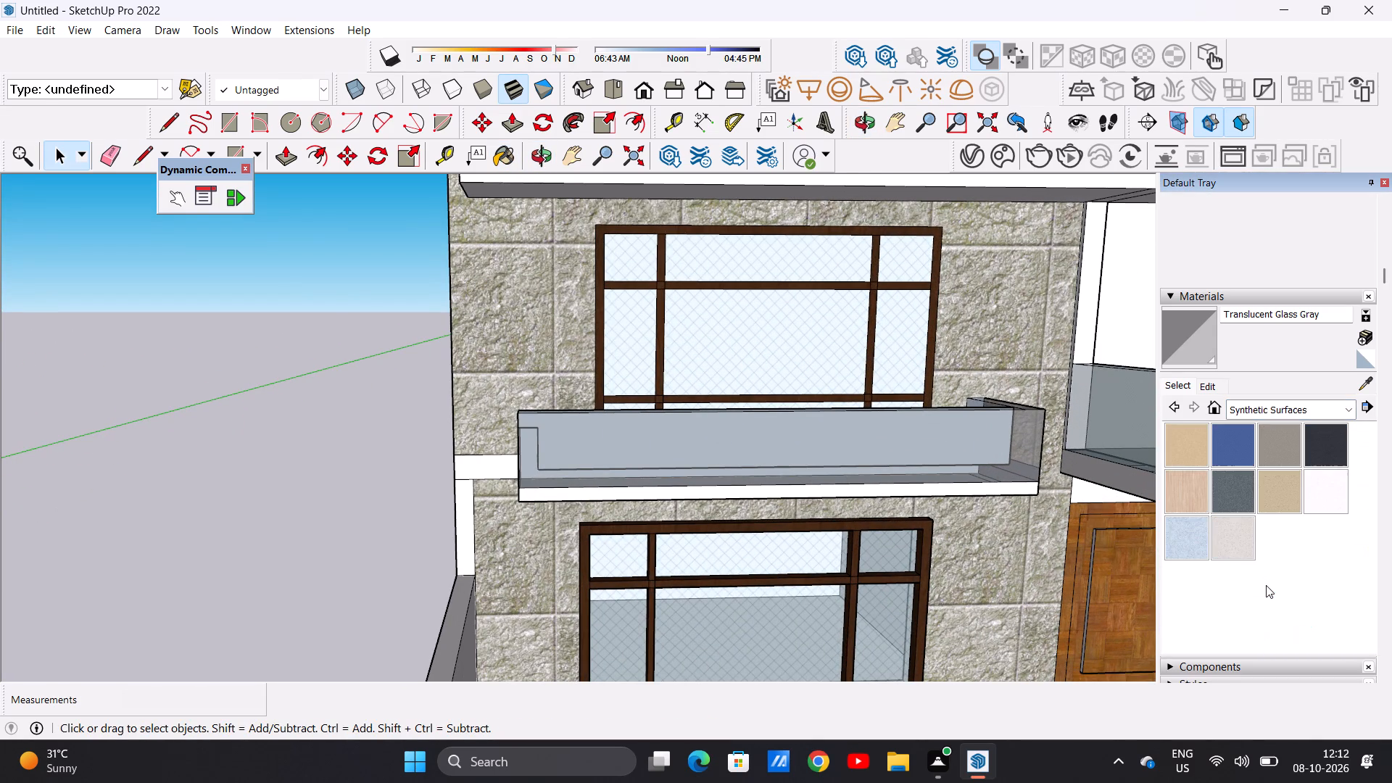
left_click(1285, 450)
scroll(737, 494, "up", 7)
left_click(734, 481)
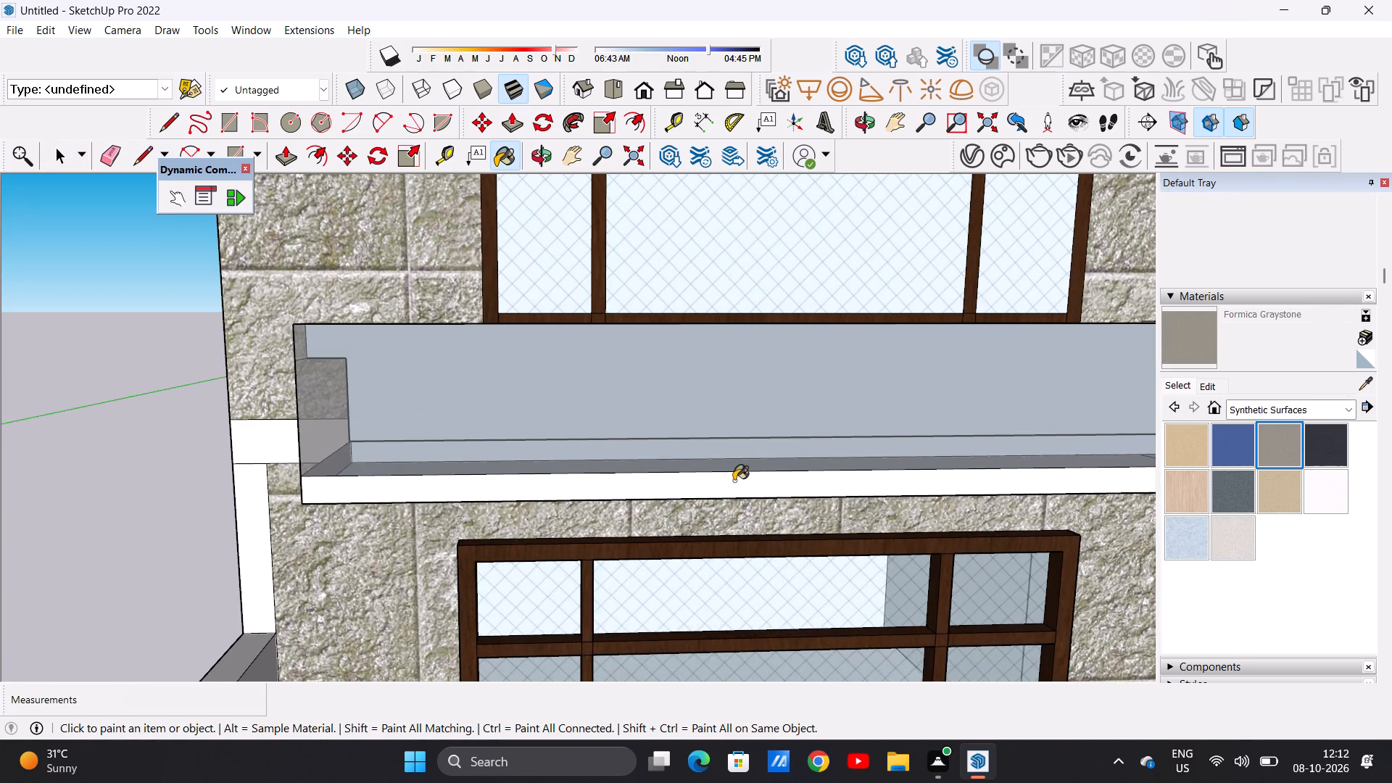
Paint the small balcony's front bottom strip with Formica Speckled Grey.
scroll(847, 553, "up", 1)
scroll(848, 554, "down", 4)
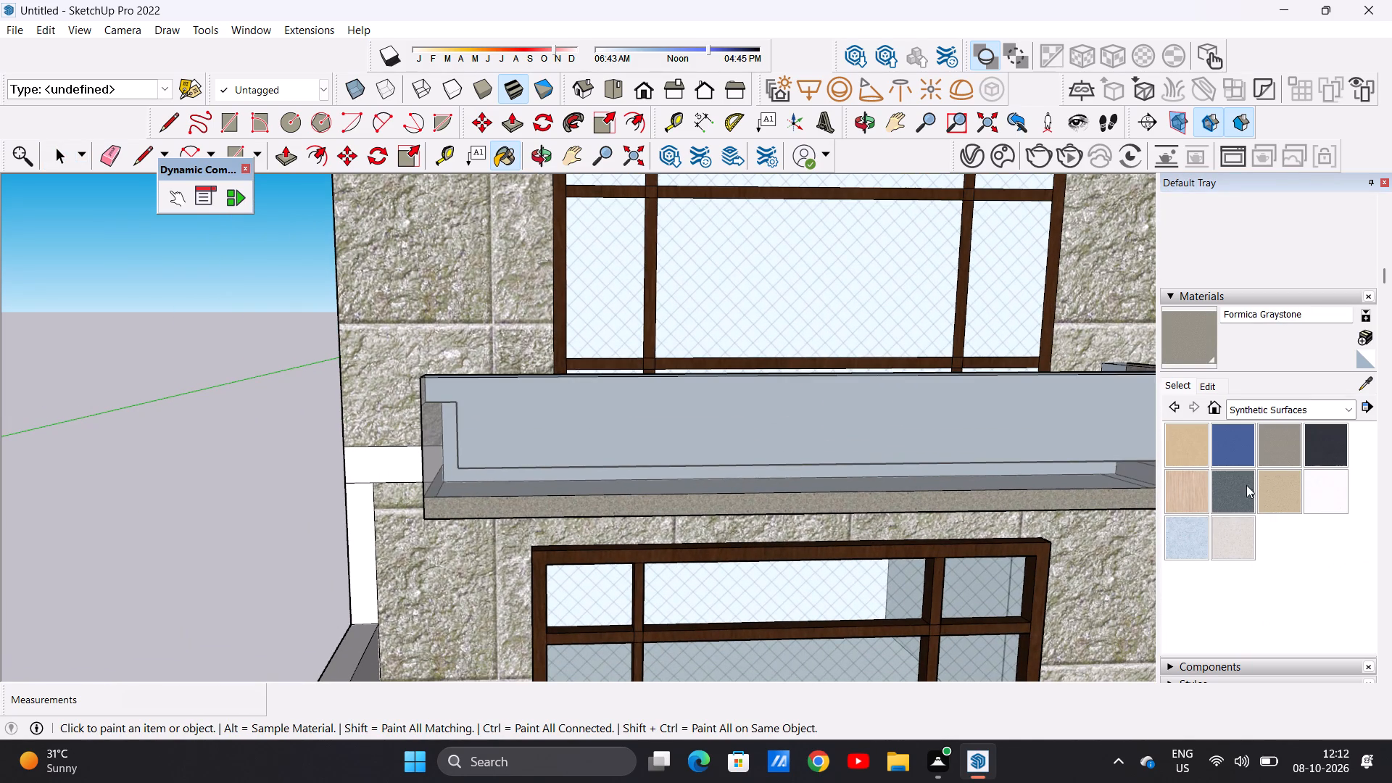
double_click(1238, 489)
scroll(914, 507, "up", 3)
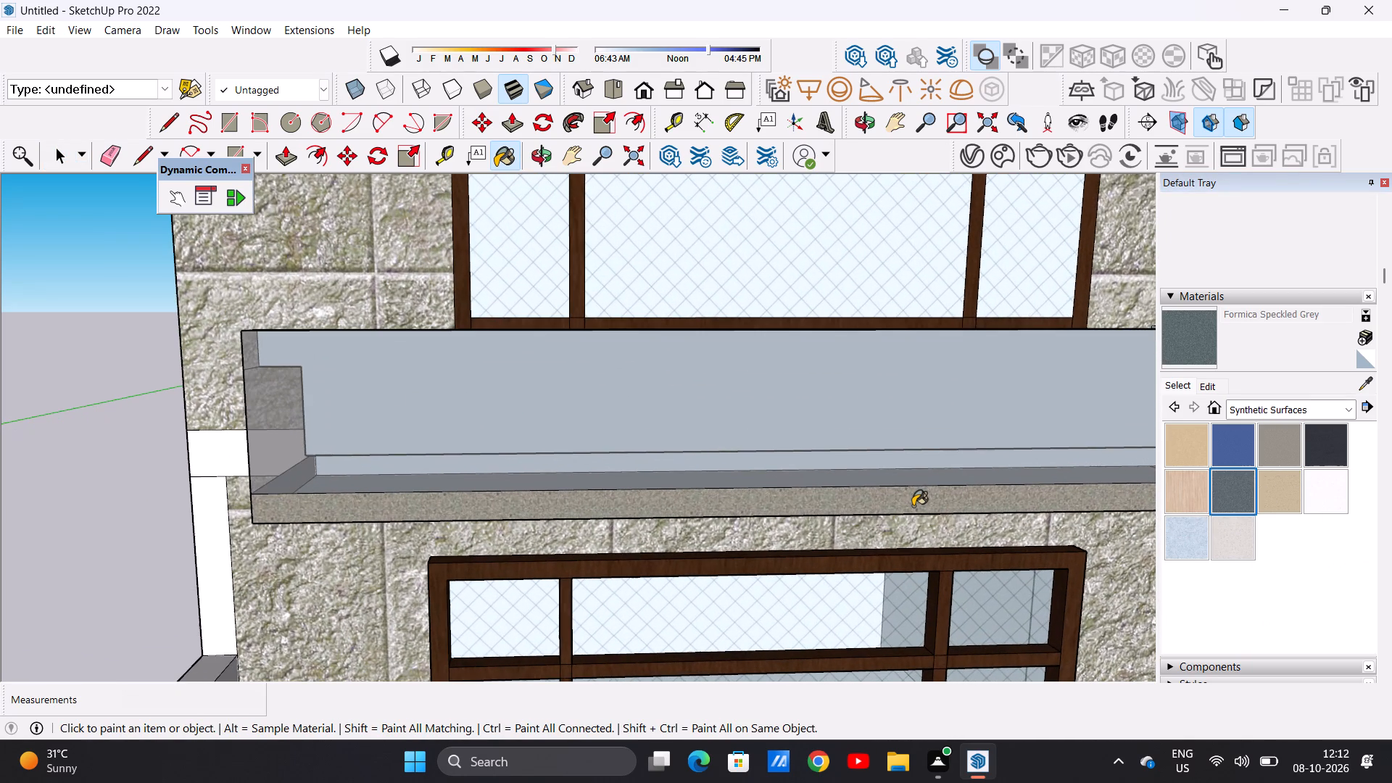
left_click(913, 505)
Apply the same Formica Speckled Grey to the bottom strip on the small balcony's outer end.
scroll(911, 513, "down", 6)
scroll(729, 538, "up", 1)
scroll(689, 533, "down", 1)
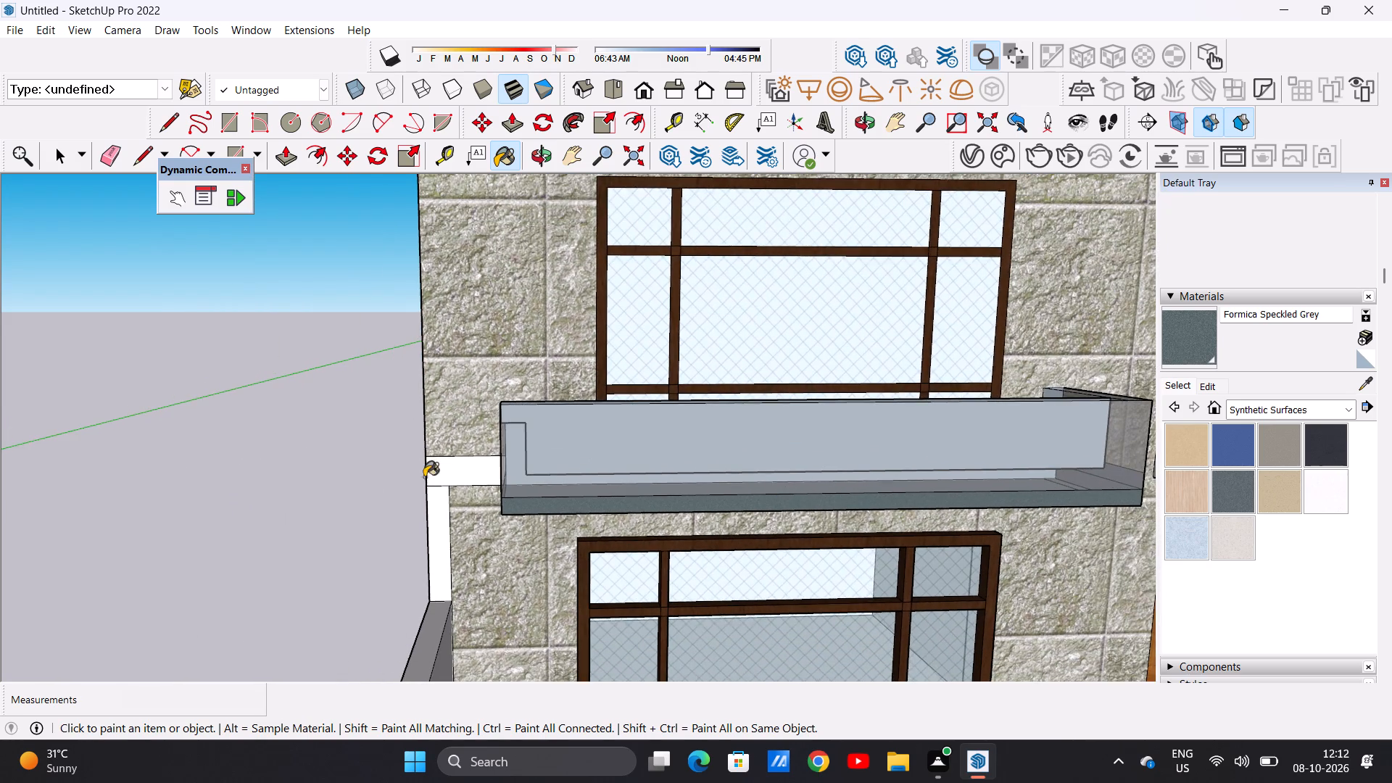
middle_click_drag(426, 484, 447, 497)
middle_click_drag(456, 500, 486, 507)
middle_click_drag(489, 507, 645, 512)
middle_click(645, 512)
scroll(655, 515, "up", 5)
left_click(658, 513)
scroll(531, 555, "down", 2)
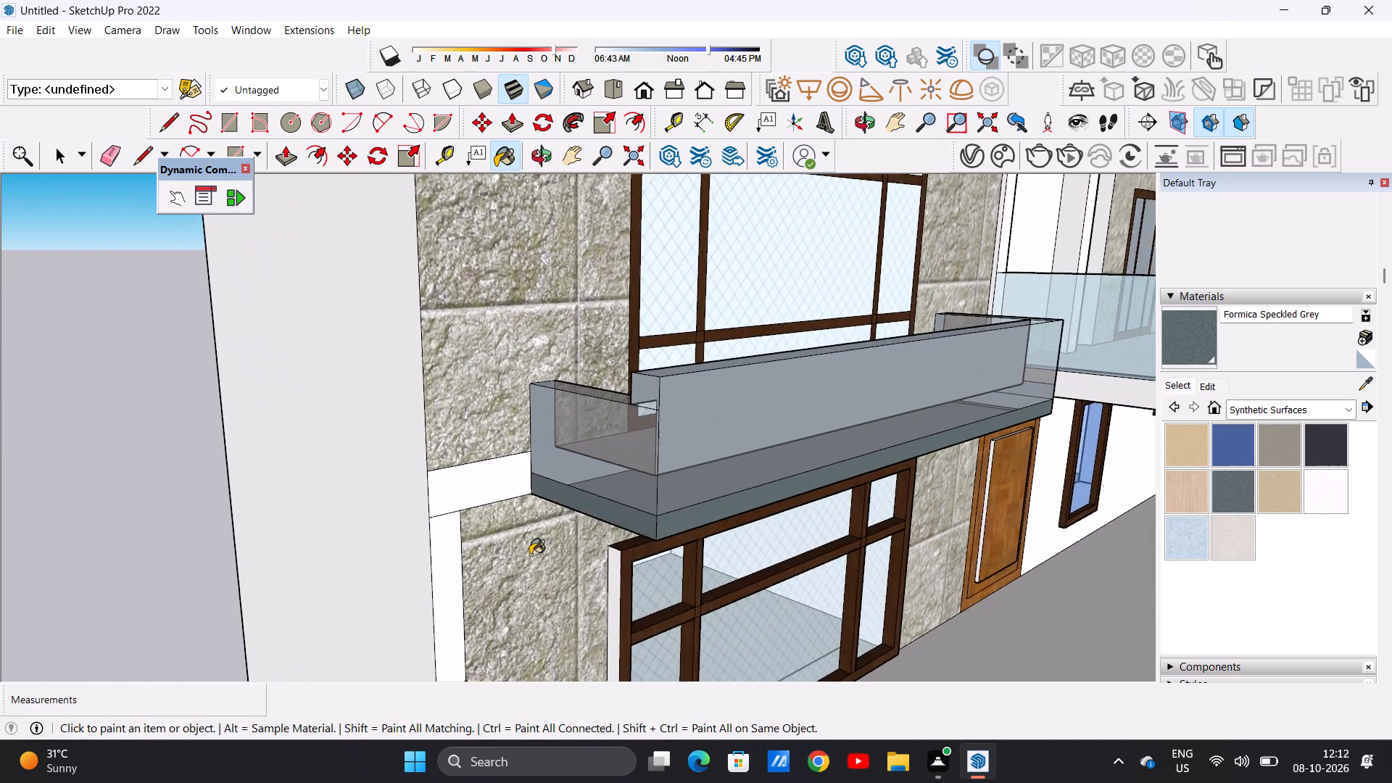
Paint the two bottom strips on the small balcony's inner end with Formica Speckled Grey.
scroll(530, 555, "up", 1)
scroll(530, 555, "down", 1)
scroll(522, 551, "up", 1)
scroll(521, 551, "down", 13)
scroll(489, 511, "up", 1)
scroll(518, 521, "down", 1)
middle_click_drag(740, 518, 347, 484)
scroll(481, 463, "up", 5)
scroll(622, 525, "up", 3)
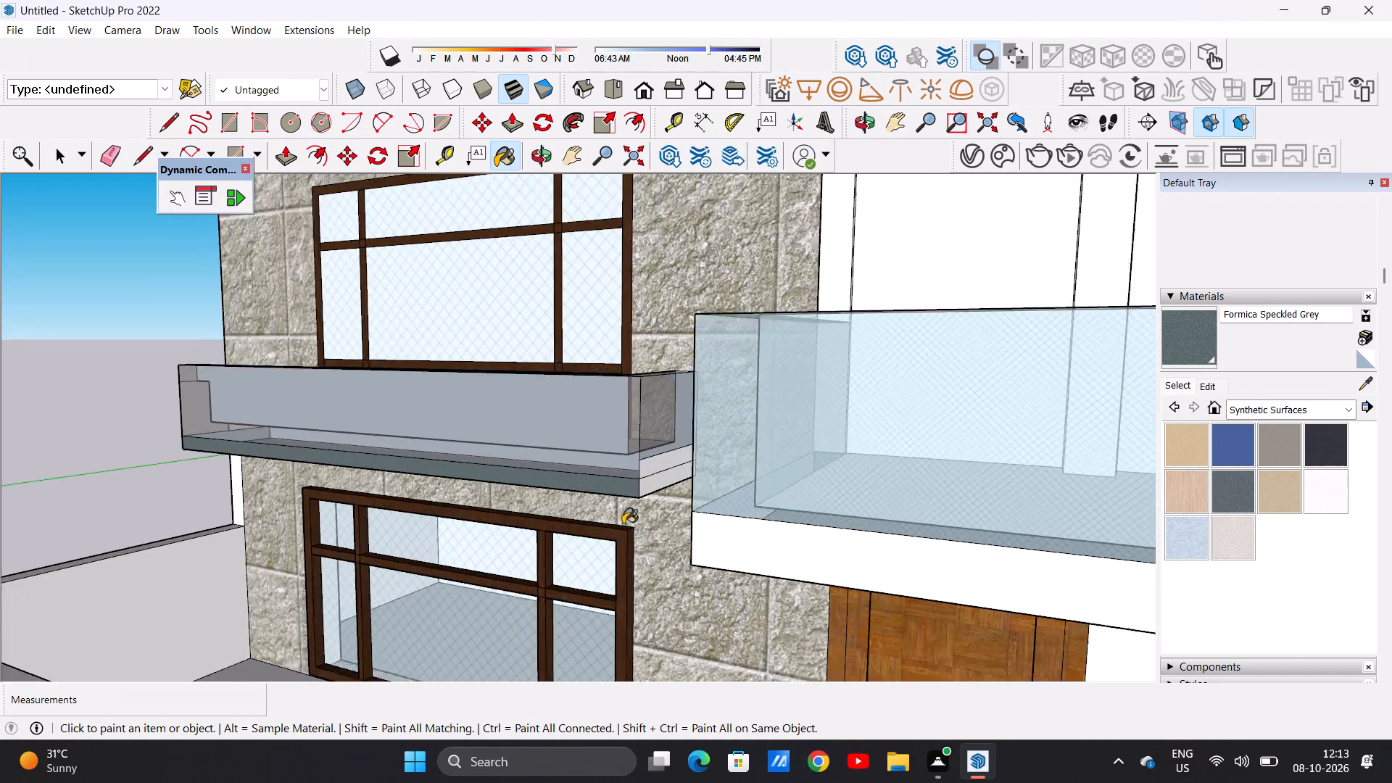
scroll(623, 524, "up", 6)
left_click(653, 478)
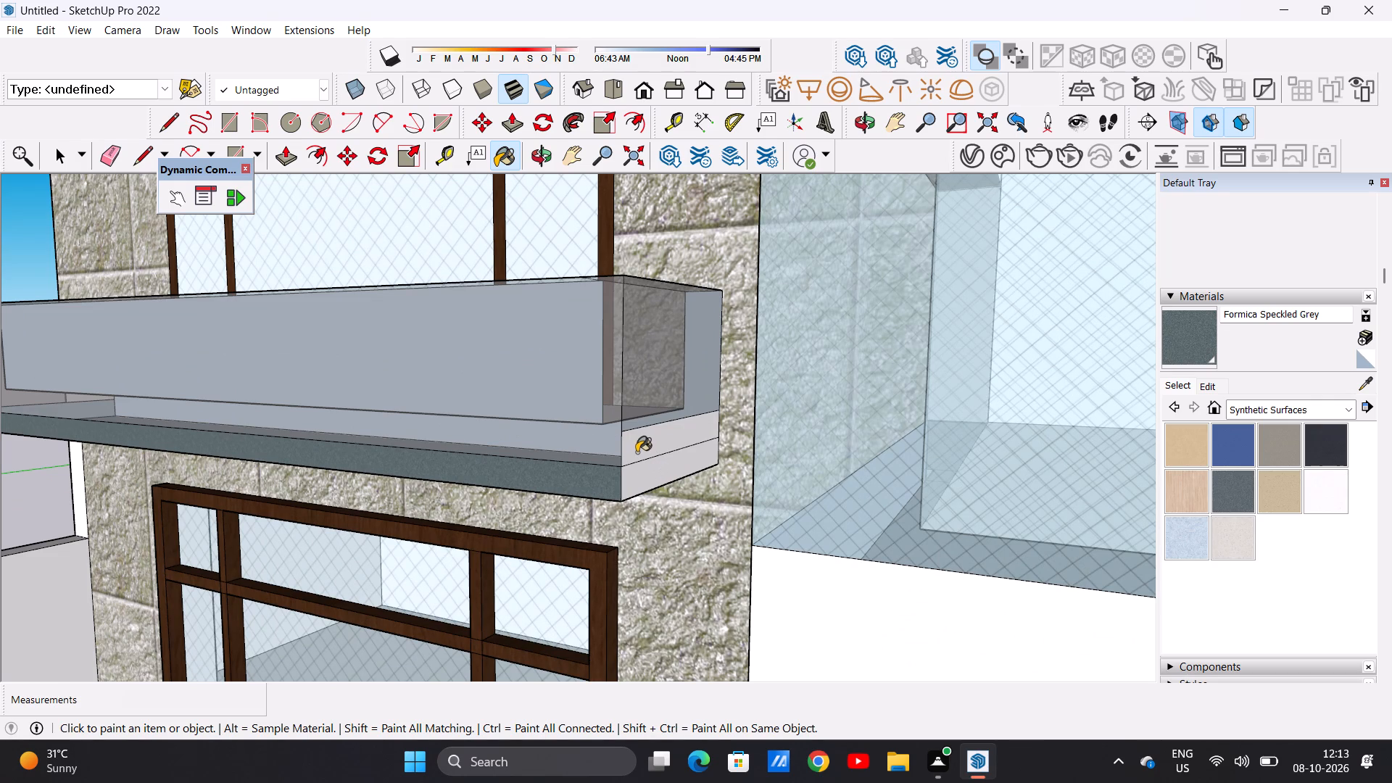
left_click(637, 450)
Paint the large balcony's slab edge with Formica Speckled Grey on its front and on the end facing the small balcony.
scroll(650, 598, "down", 13)
scroll(700, 550, "up", 1)
scroll(703, 542, "down", 4)
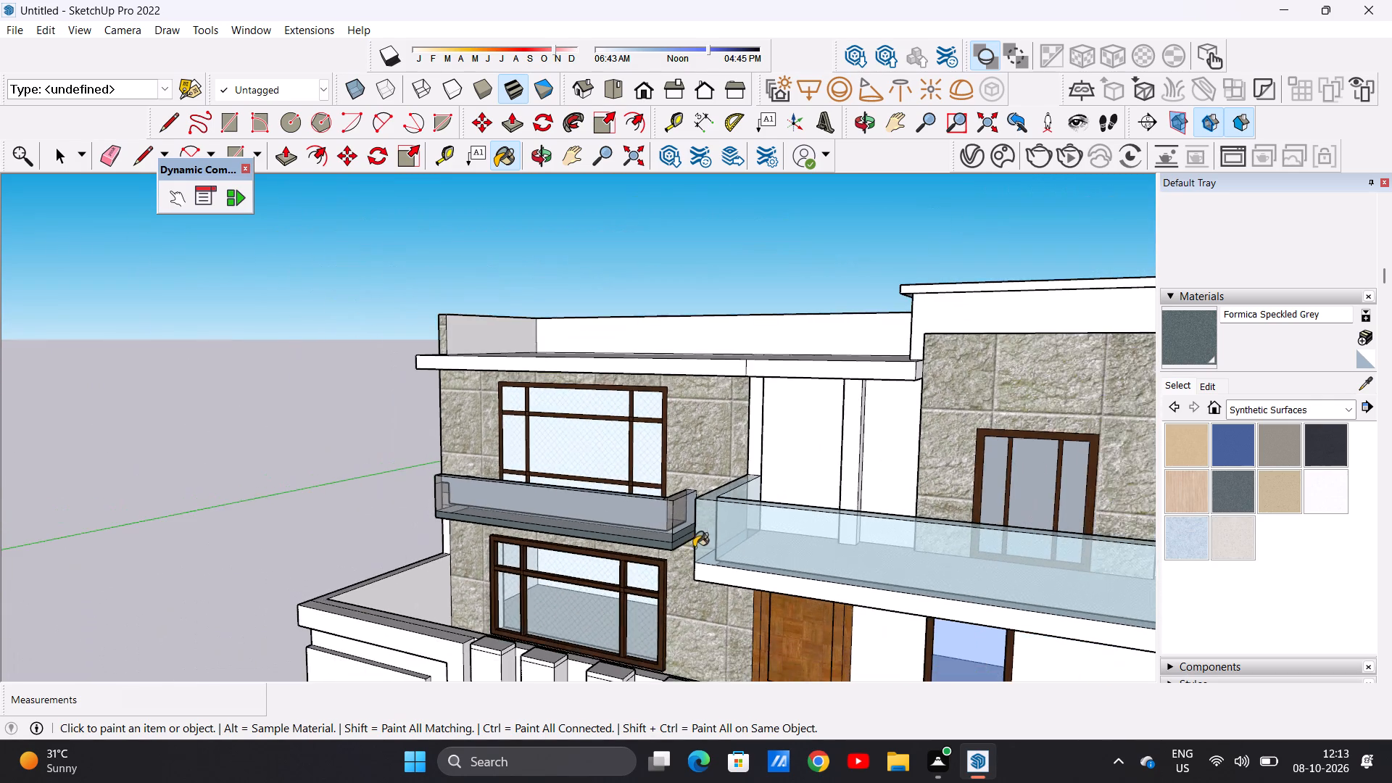
middle_click_drag(618, 576, 821, 603)
scroll(786, 540, "up", 7)
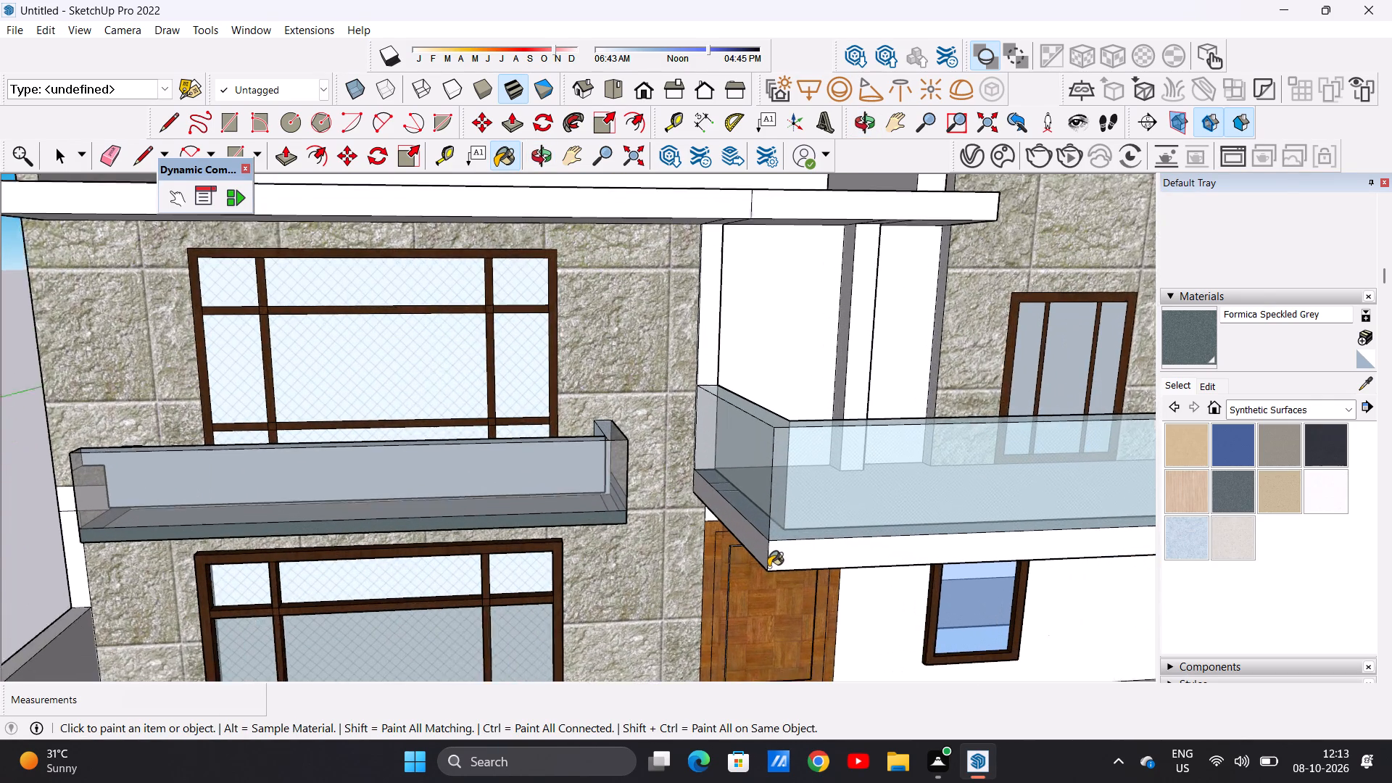
scroll(768, 567, "up", 1)
left_click(761, 553)
left_click(794, 553)
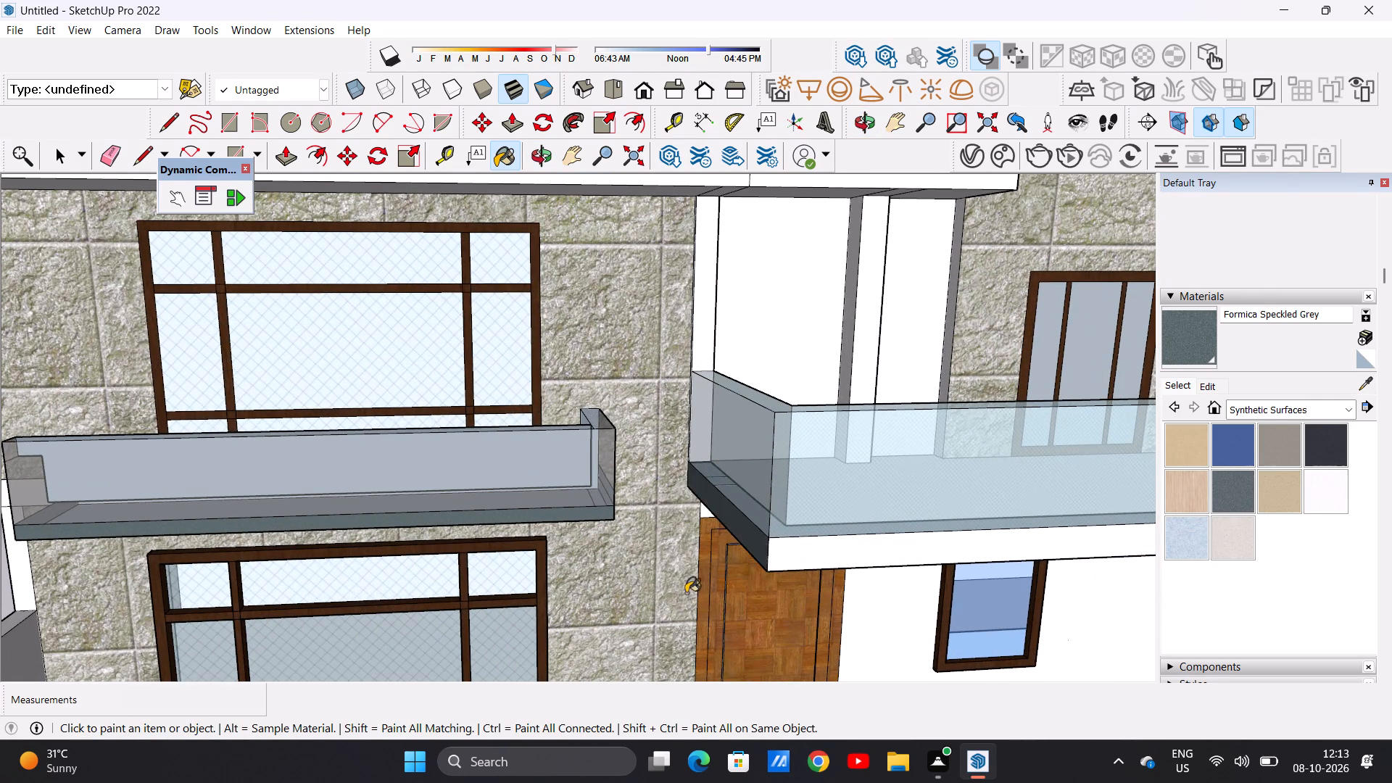
Paint the slab edge on the large balcony's outer side with the same Formica Speckled Grey.
scroll(626, 630, "down", 2)
scroll(624, 632, "up", 1)
scroll(624, 632, "down", 3)
scroll(624, 626, "up", 1)
scroll(624, 626, "down", 1)
scroll(624, 626, "up", 1)
scroll(668, 586, "down", 3)
scroll(681, 571, "up", 1)
scroll(681, 571, "down", 2)
scroll(667, 534, "up", 1)
scroll(666, 530, "down", 1)
scroll(666, 530, "up", 1)
scroll(666, 530, "down", 5)
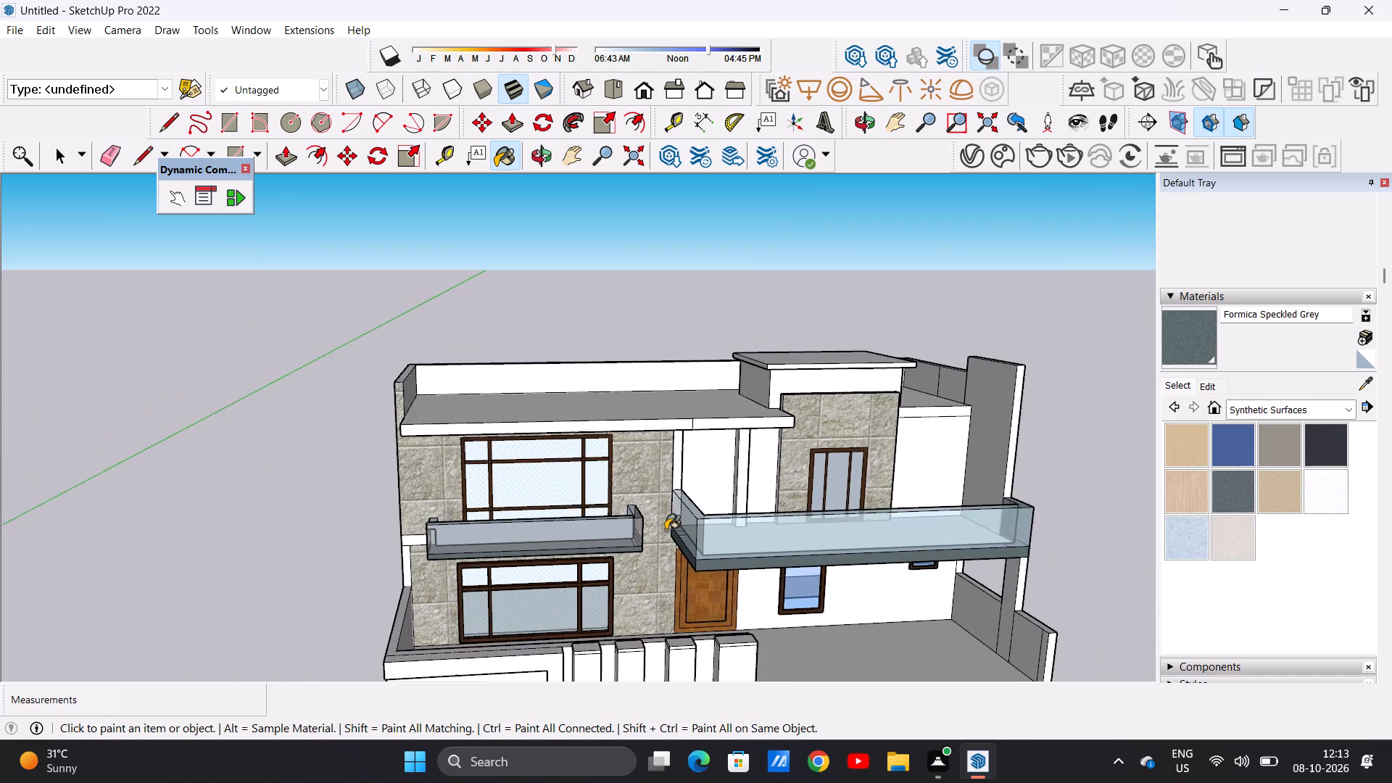
scroll(666, 530, "down", 11)
middle_click_drag(846, 494, 819, 494)
middle_click_drag(799, 492, 591, 486)
middle_click_drag(585, 486, 577, 484)
middle_click_drag(538, 481, 408, 478)
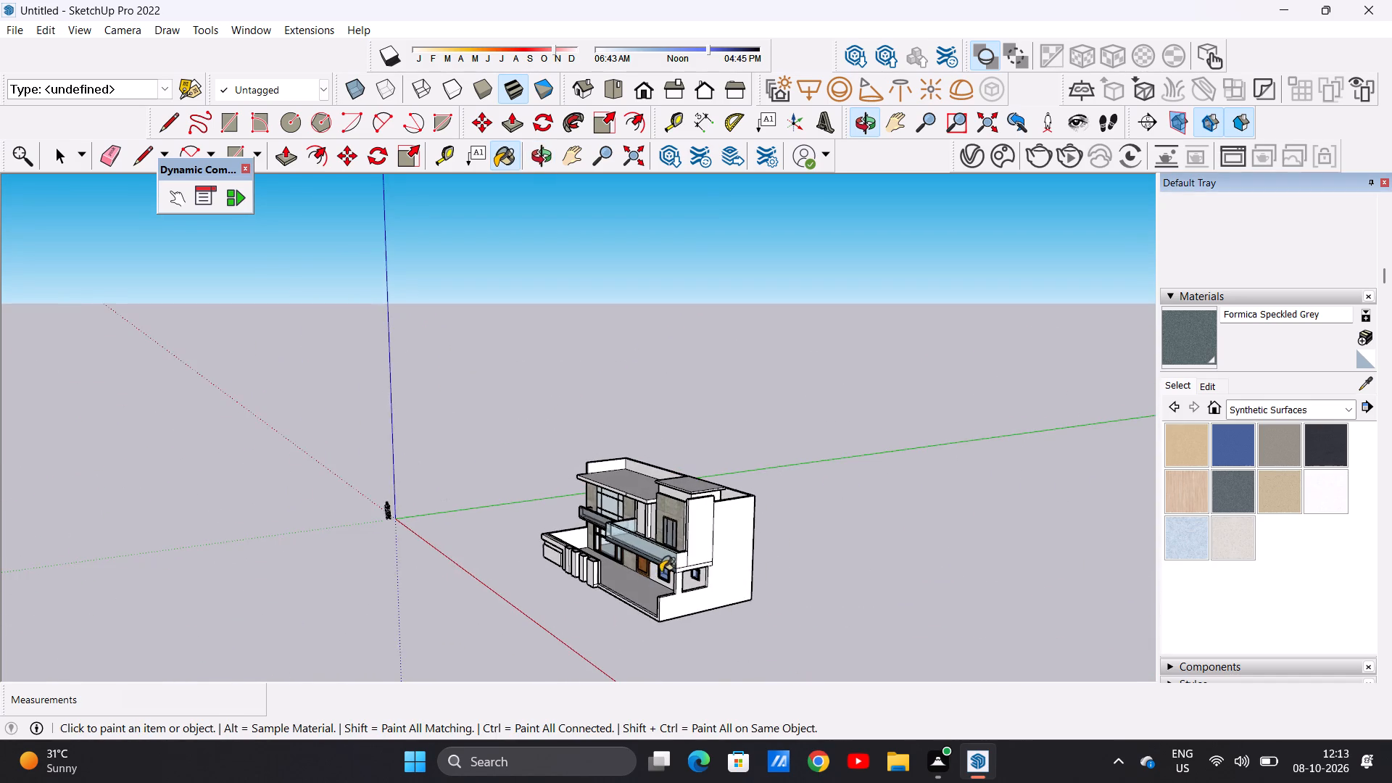
scroll(672, 567, "up", 20)
scroll(672, 567, "up", 1)
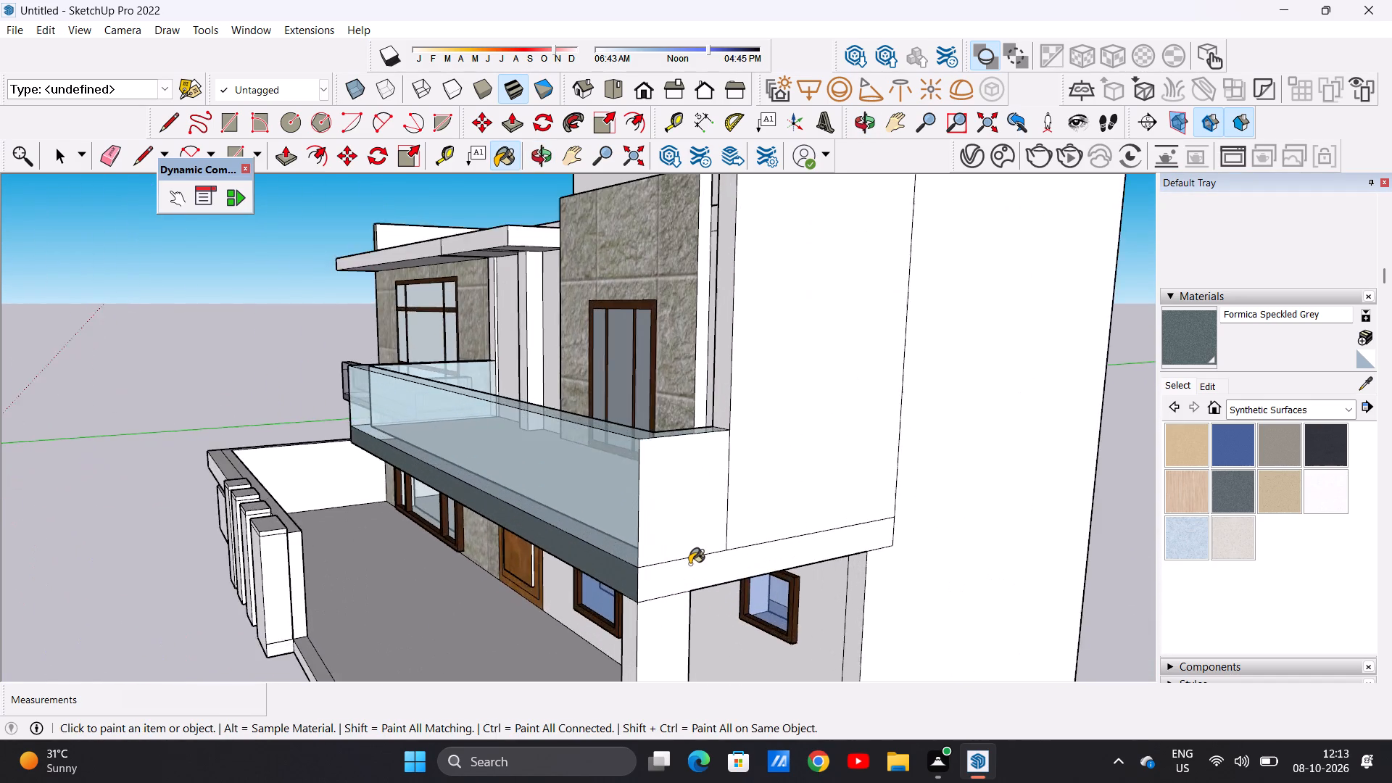
scroll(689, 564, "up", 4)
left_click(682, 574)
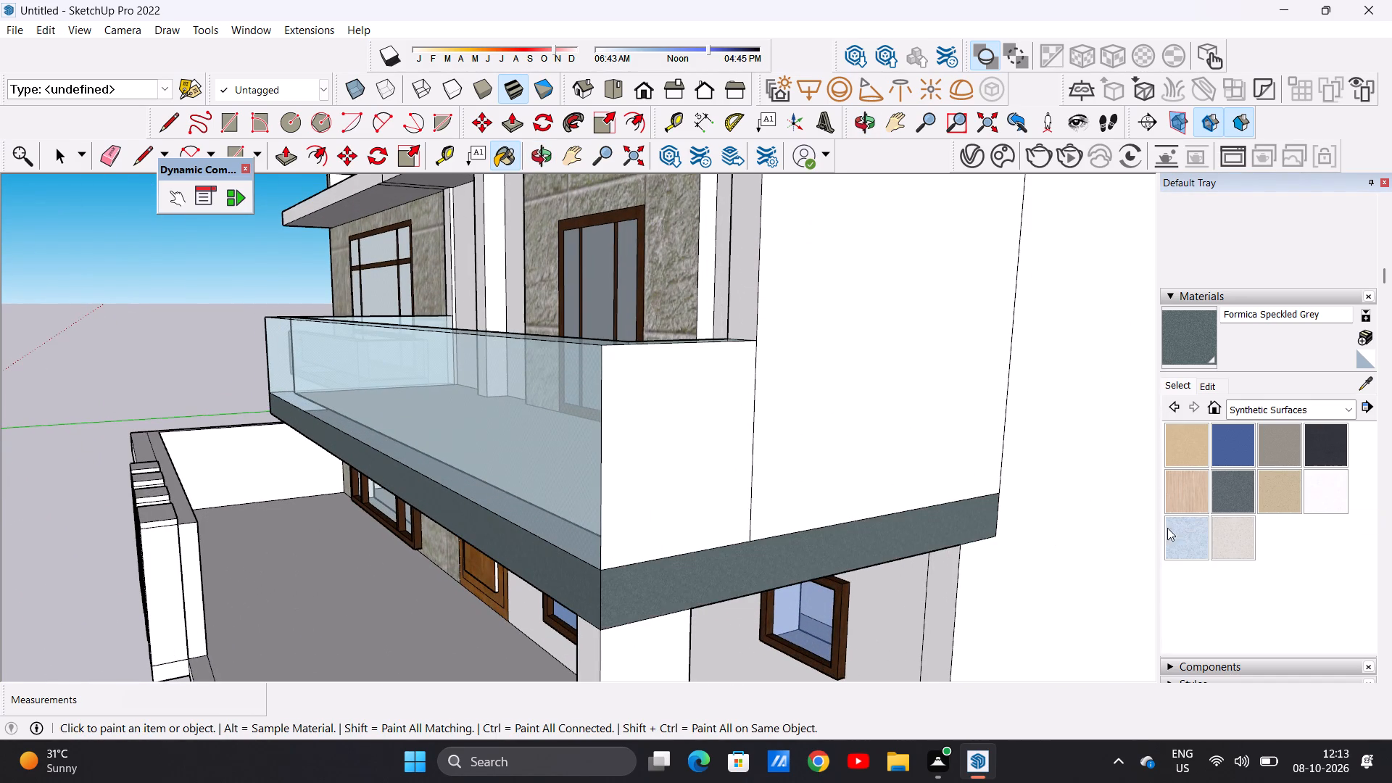
Paint the outer face of the large balcony's outer-end parapet with Translucent Glass Safety from the Glass and Mirrors collection.
left_click(1186, 536)
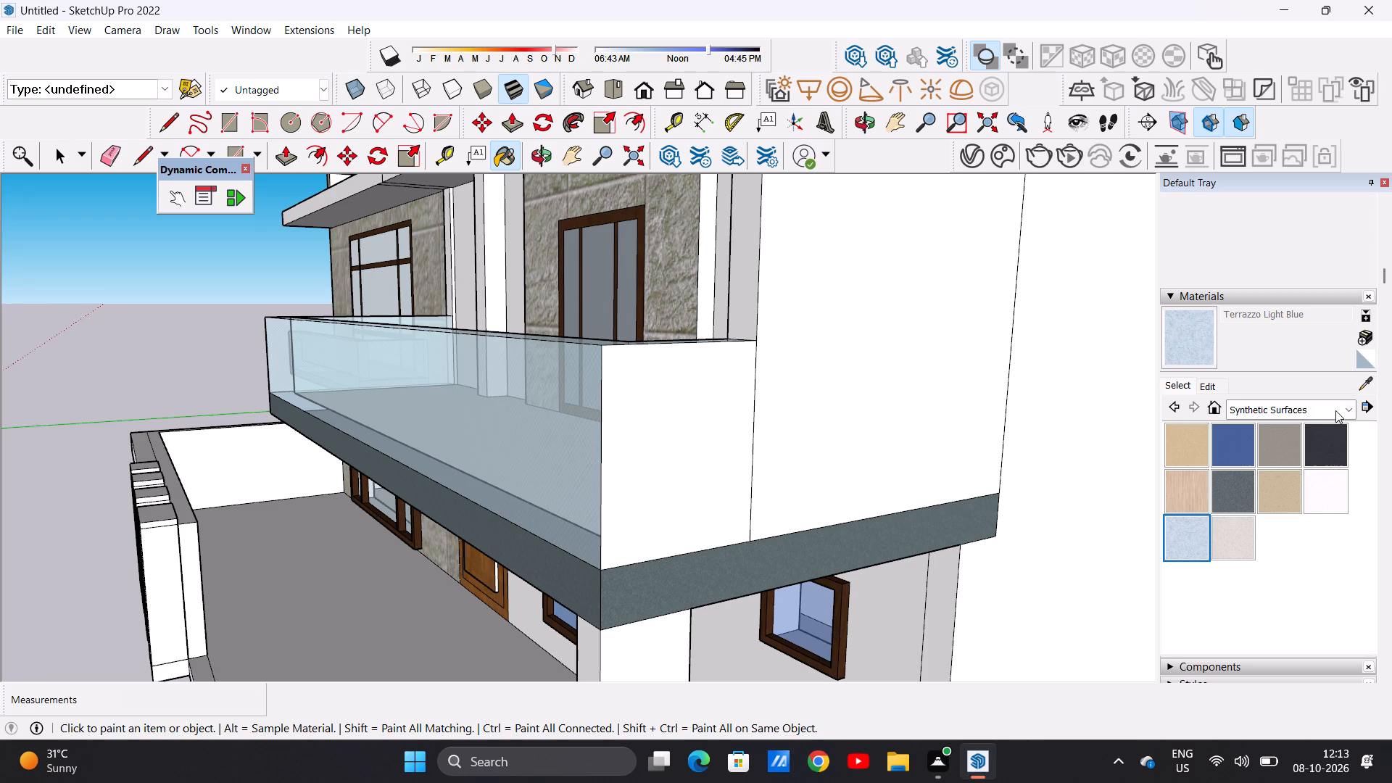
left_click(1345, 413)
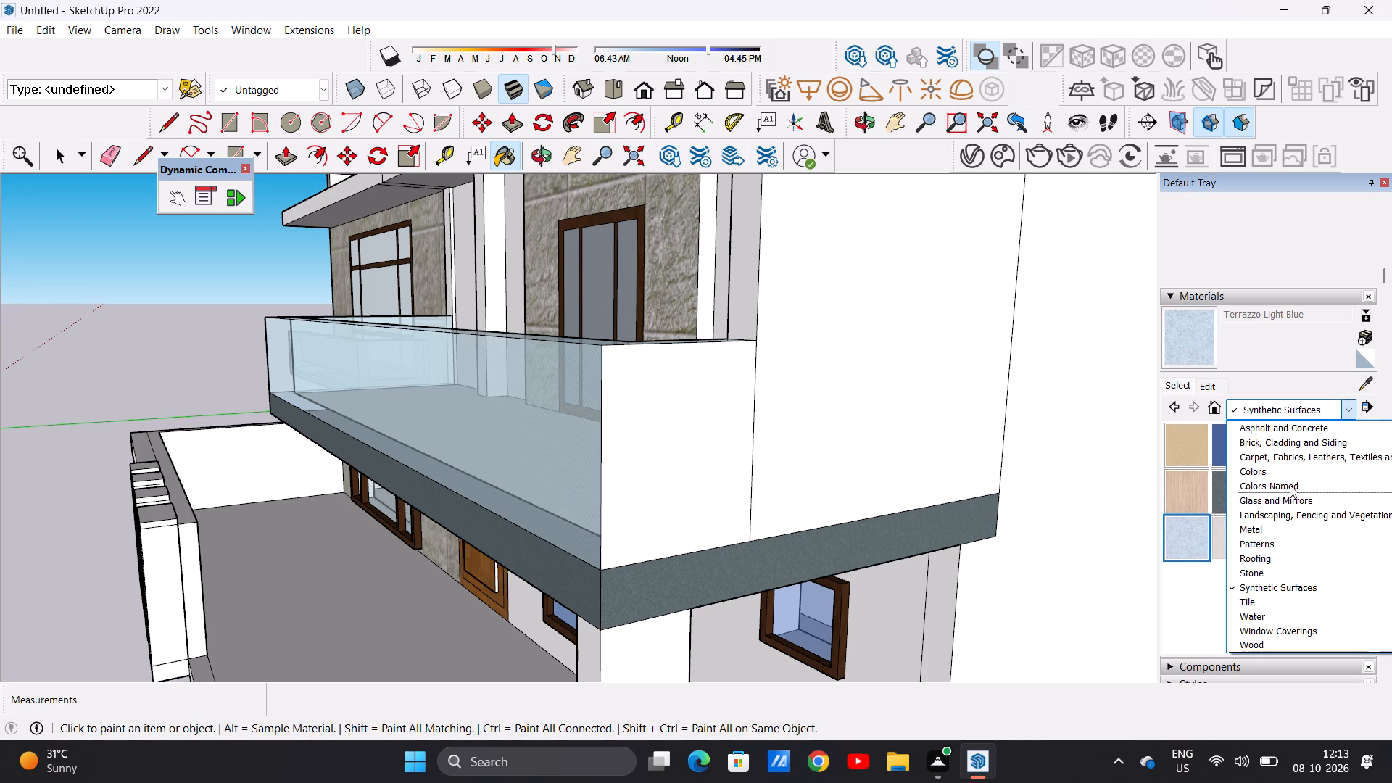
left_click(1287, 497)
left_click(1177, 526)
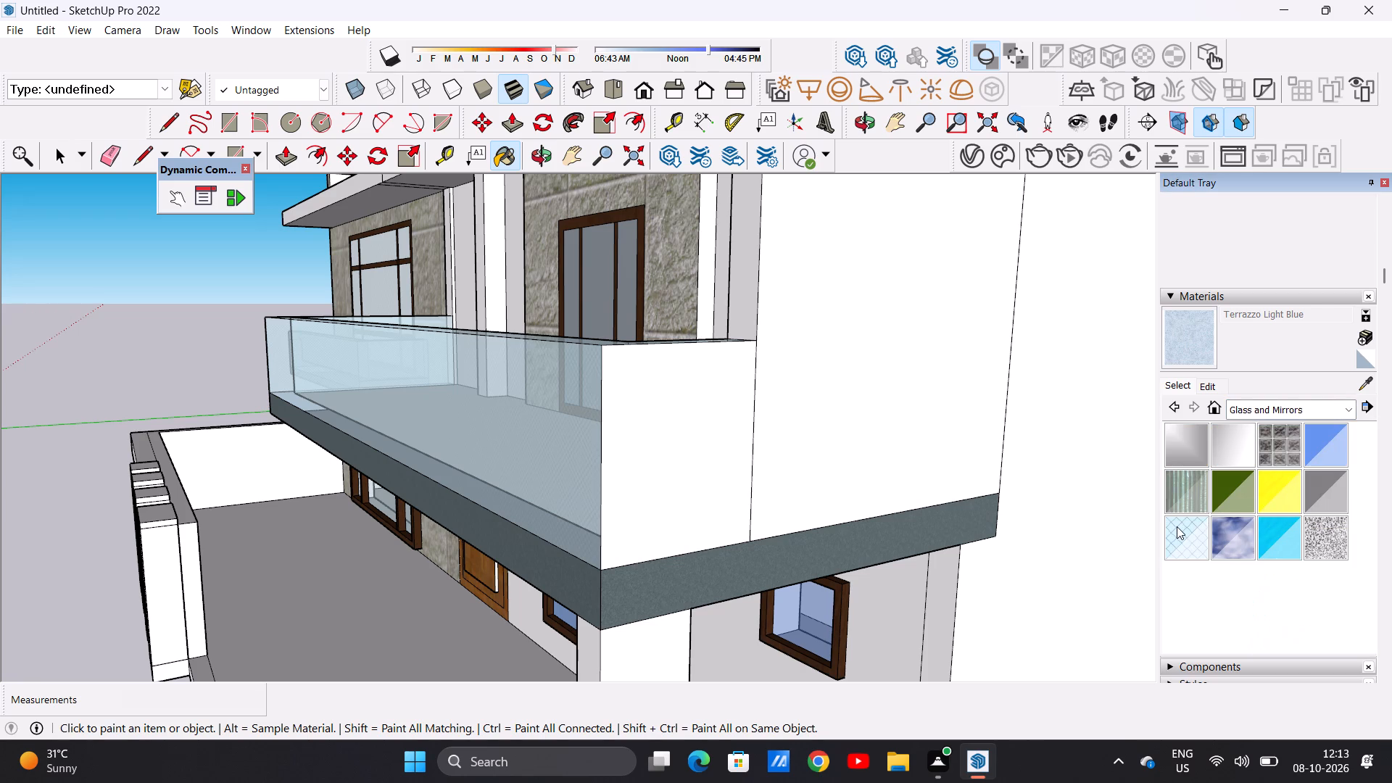
left_click(657, 445)
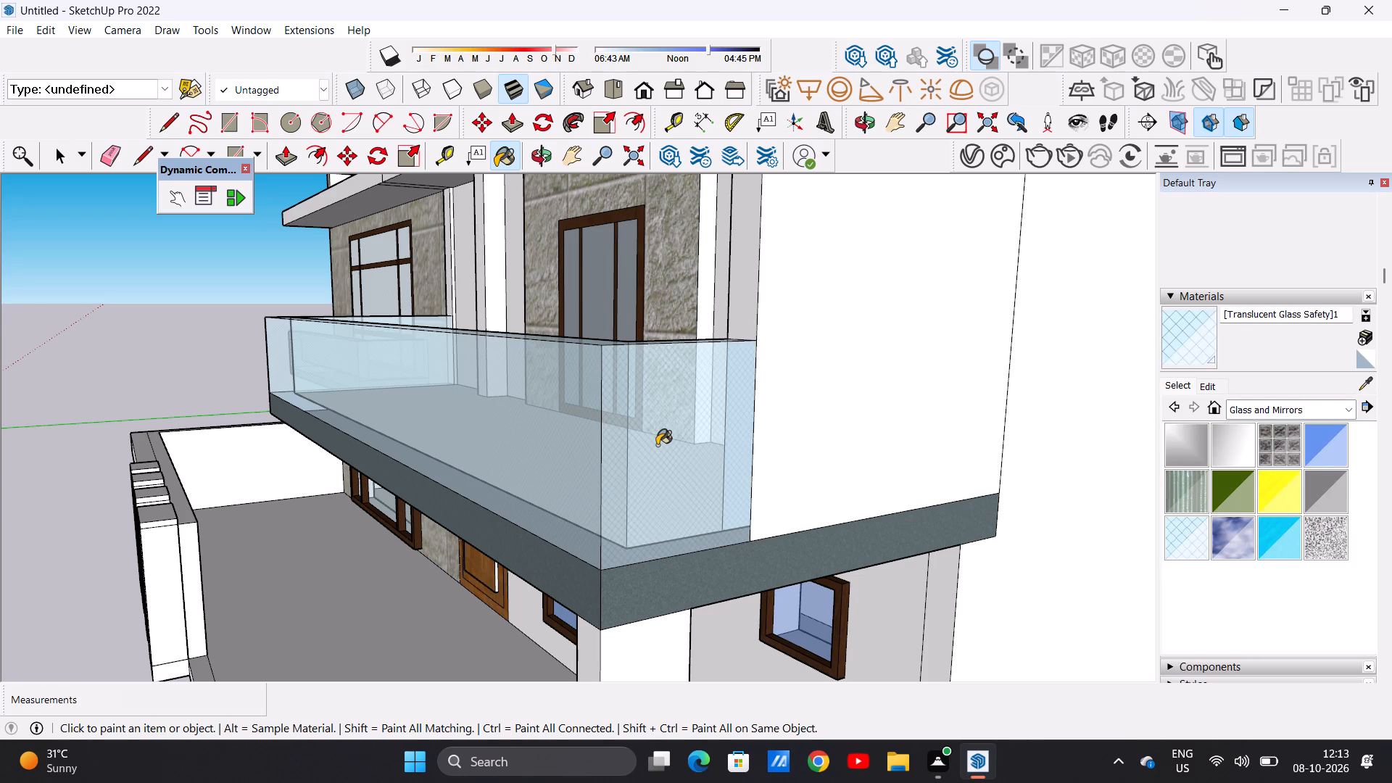
key("space")
Examine the textured house exterior and both balconies from the front and from several angles.
scroll(831, 608, "down", 9)
scroll(932, 583, "up", 1)
scroll(932, 583, "down", 1)
scroll(932, 583, "up", 1)
scroll(932, 583, "down", 9)
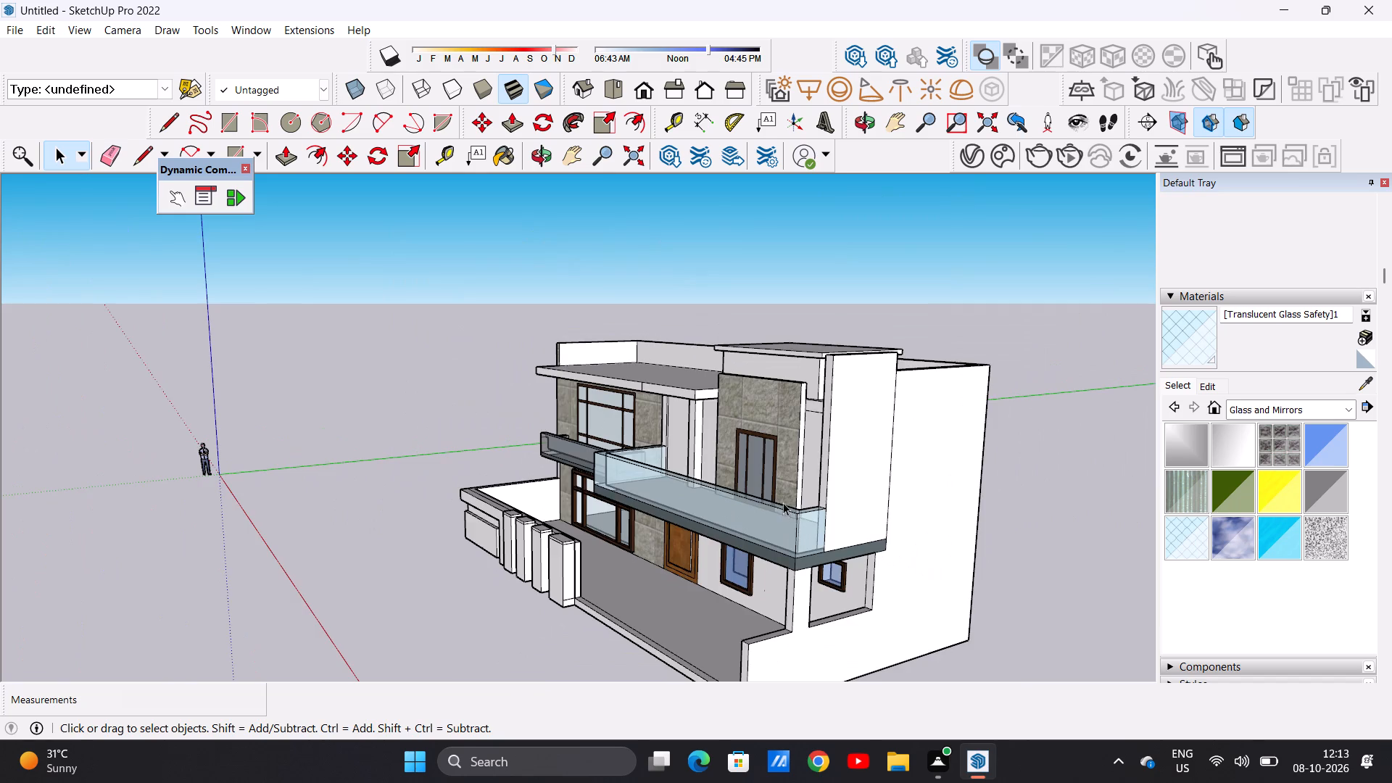
scroll(783, 502, "down", 2)
middle_click_drag(645, 507, 961, 508)
middle_click_drag(730, 480, 882, 483)
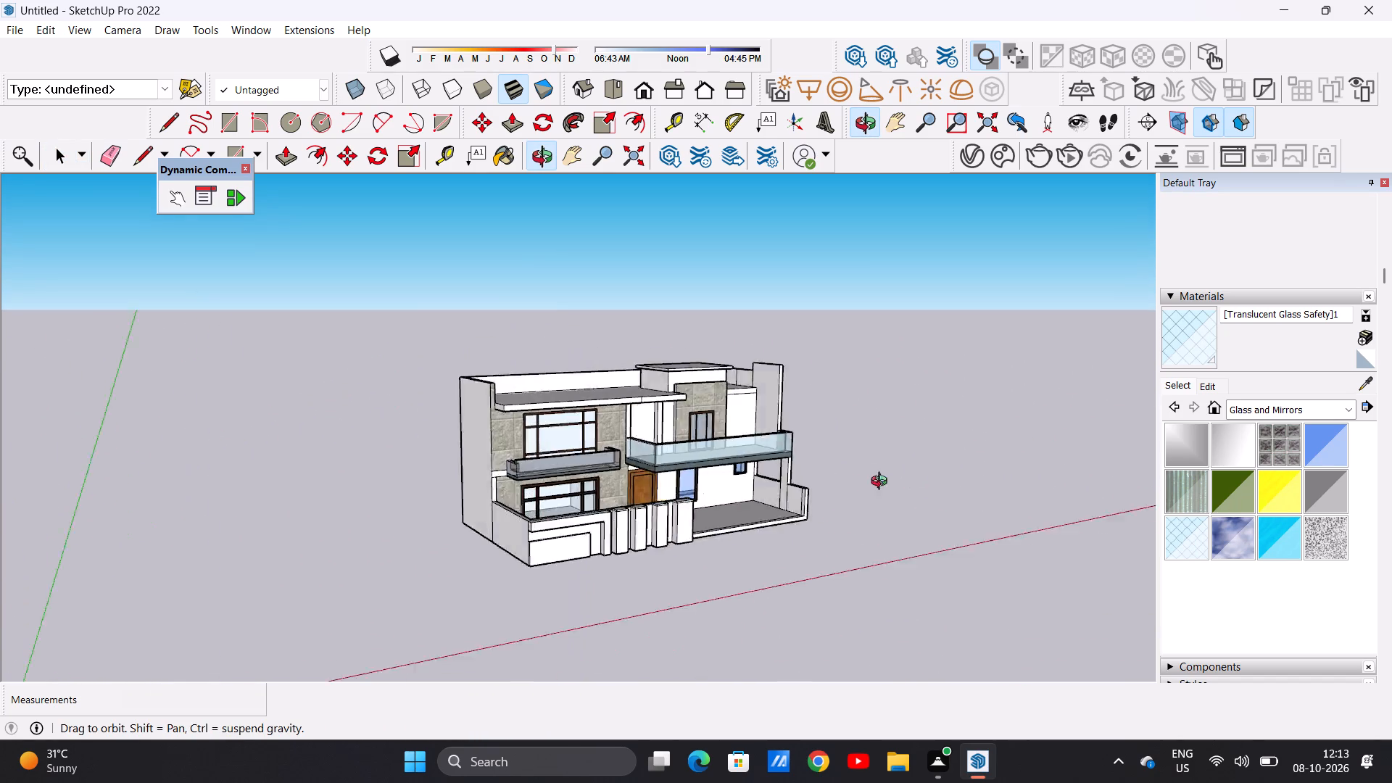
middle_click_drag(882, 483, 734, 457)
scroll(678, 584, "down", 5)
scroll(678, 594, "up", 1)
scroll(678, 594, "down", 1)
scroll(698, 499, "up", 10)
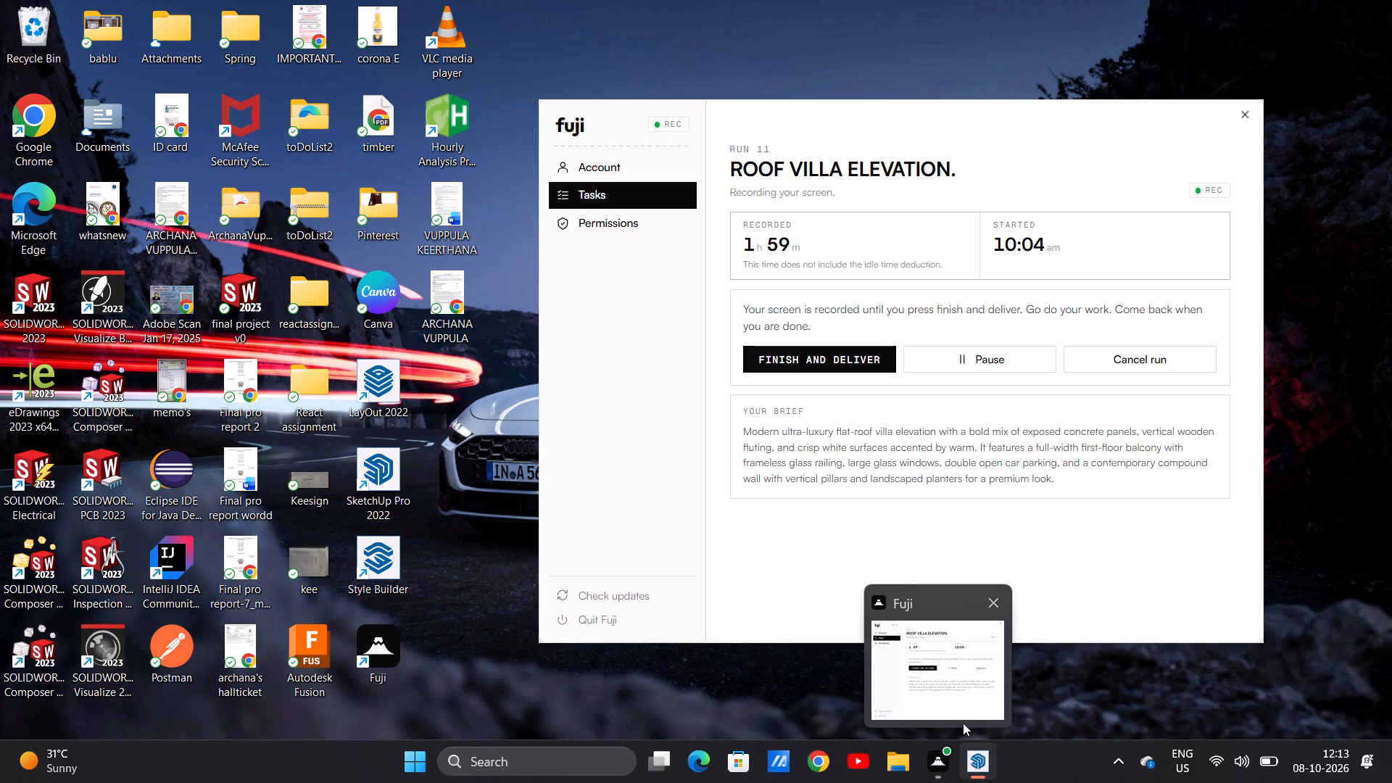
left_click(956, 685)
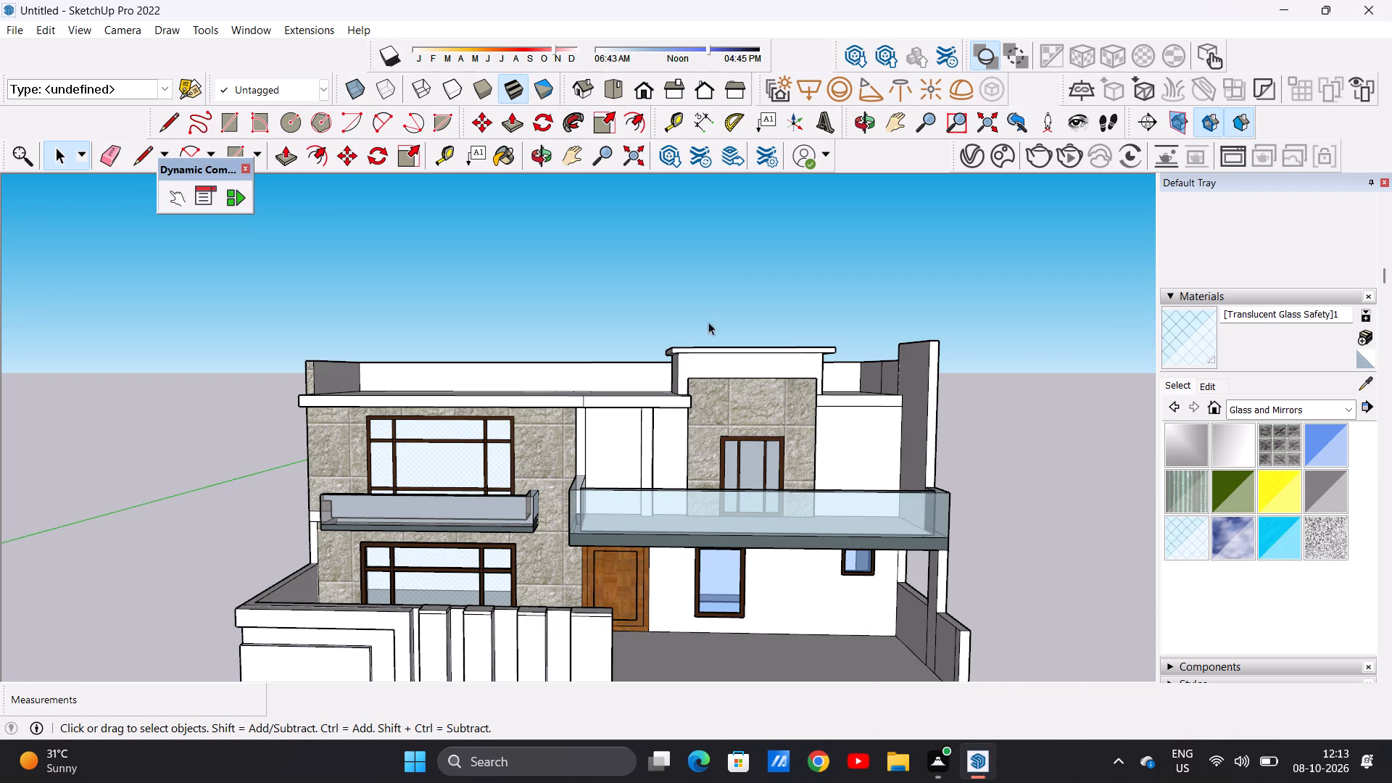
scroll(833, 338, "down", 6)
scroll(723, 389, "up", 1)
scroll(723, 321, "down", 4)
scroll(725, 420, "up", 5)
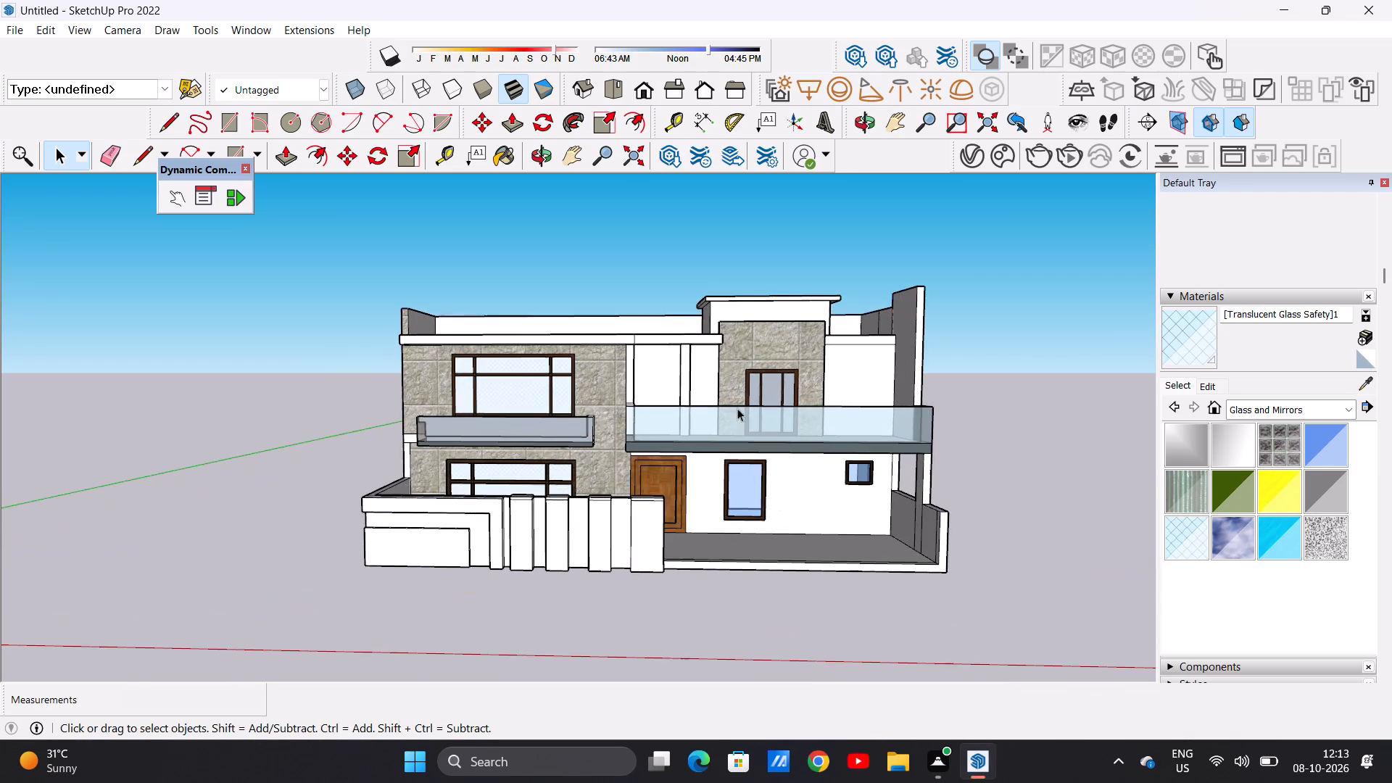
middle_click_drag(775, 382, 841, 373)
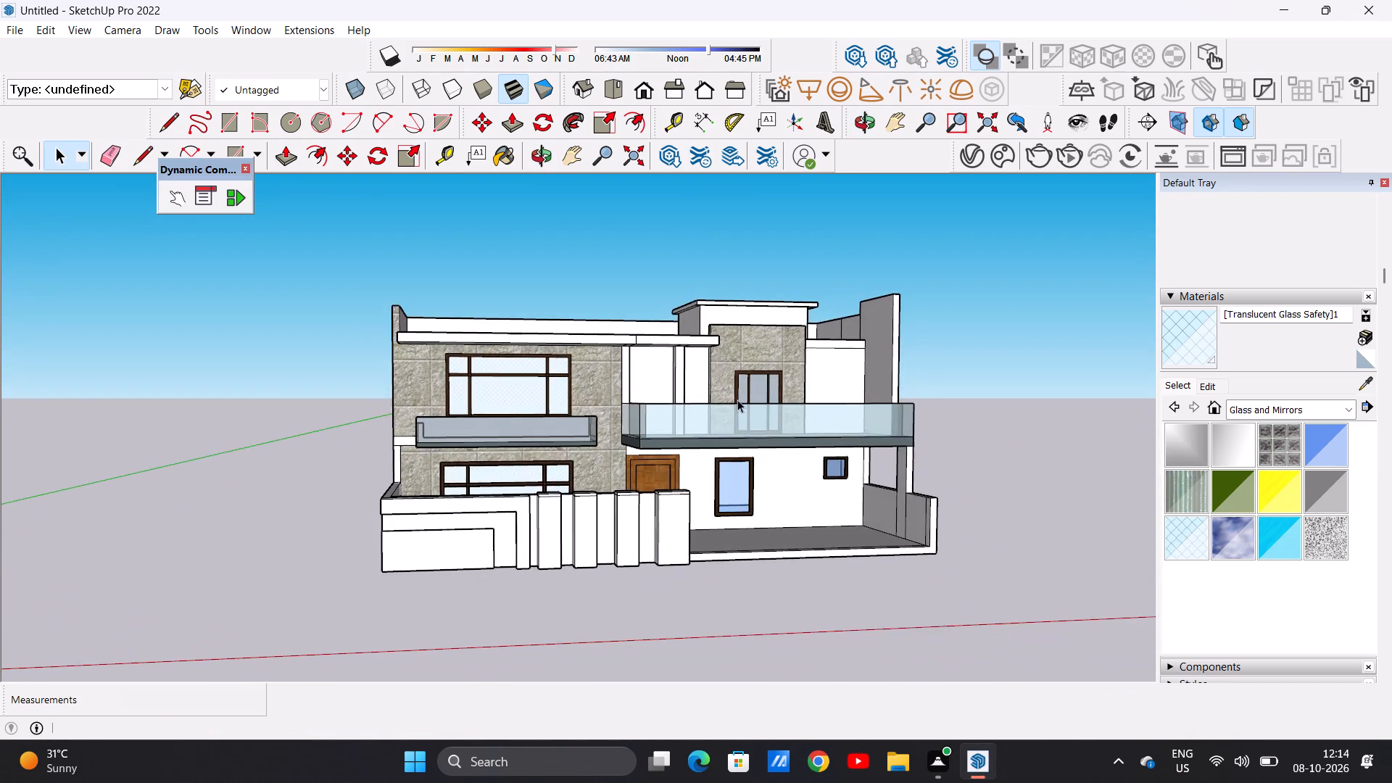
scroll(730, 407, "down", 3)
middle_click_drag(523, 417, 466, 437)
scroll(737, 426, "up", 4)
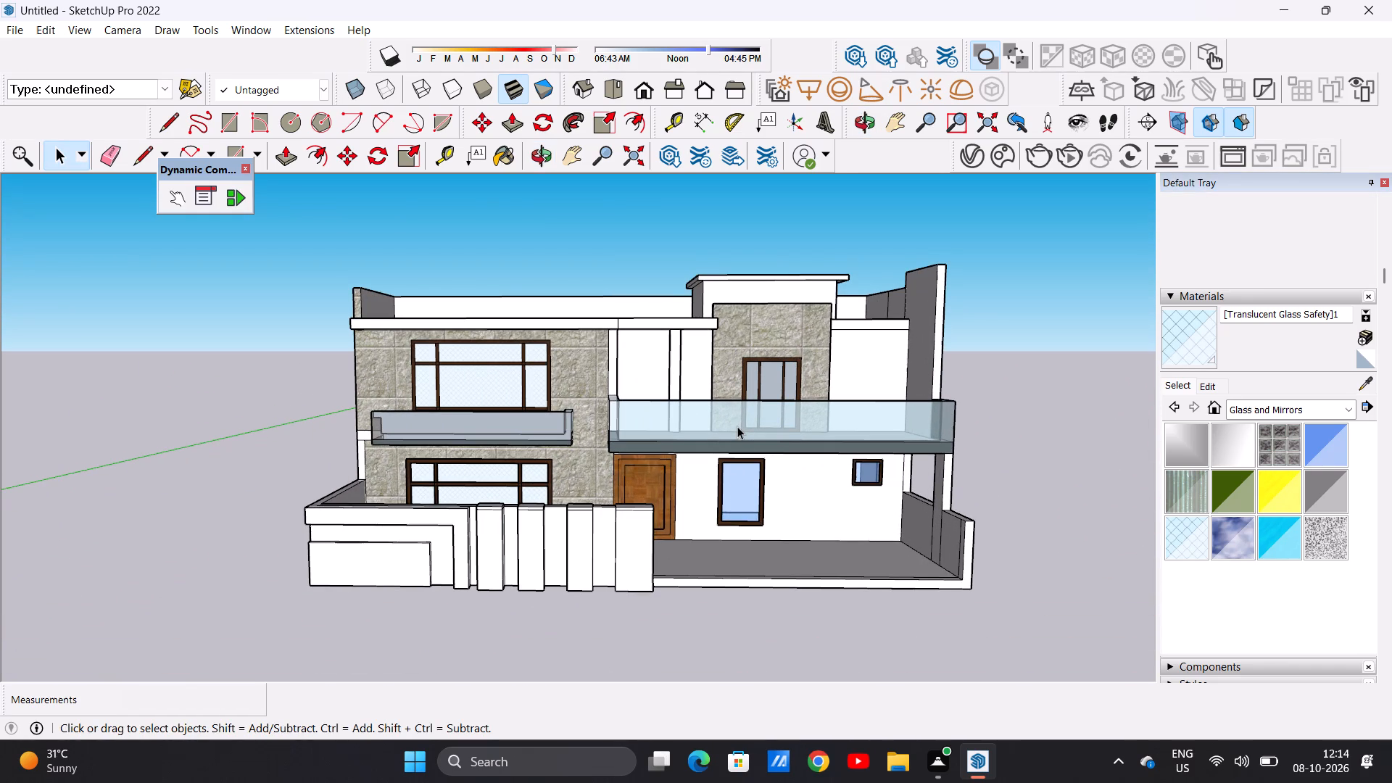
scroll(716, 443, "up", 1)
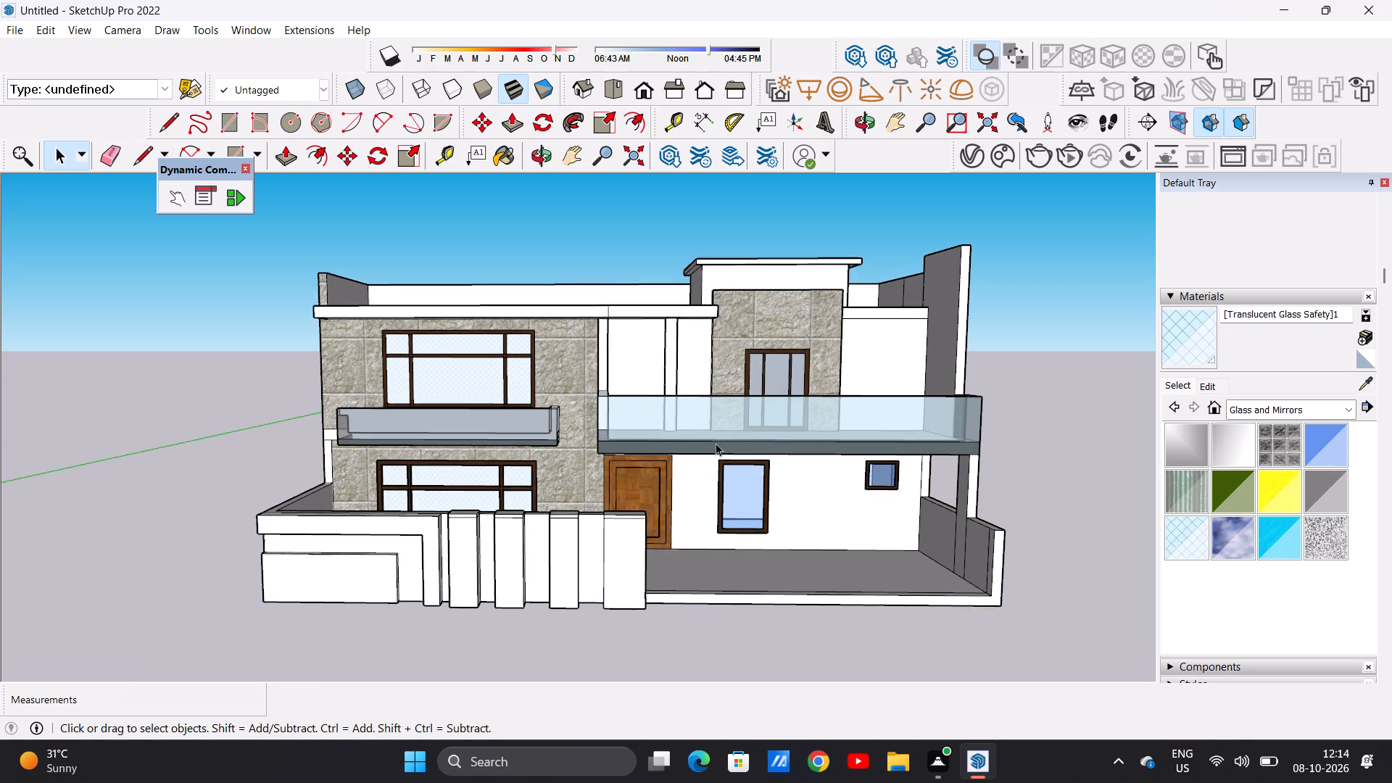
scroll(716, 443, "up", 3)
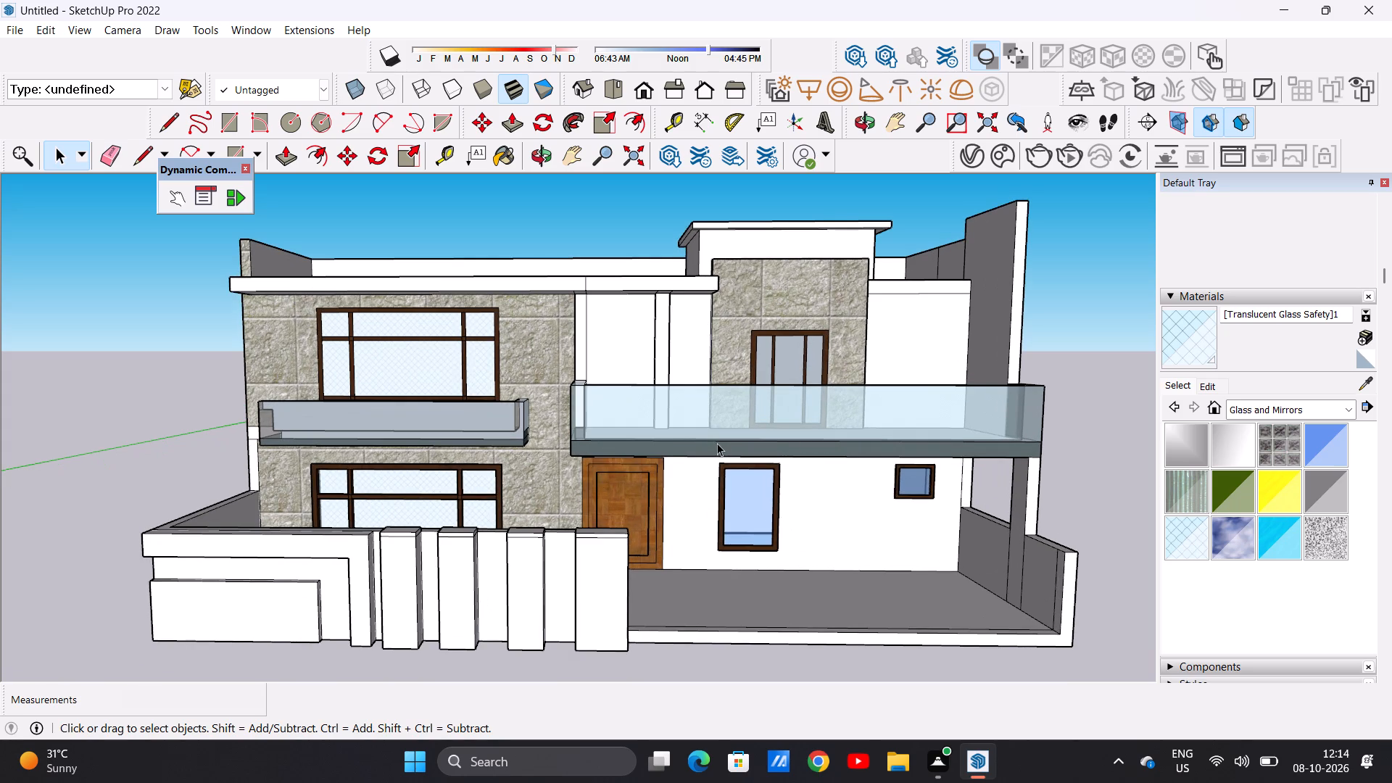
scroll(812, 476, "down", 2)
scroll(701, 364, "up", 4)
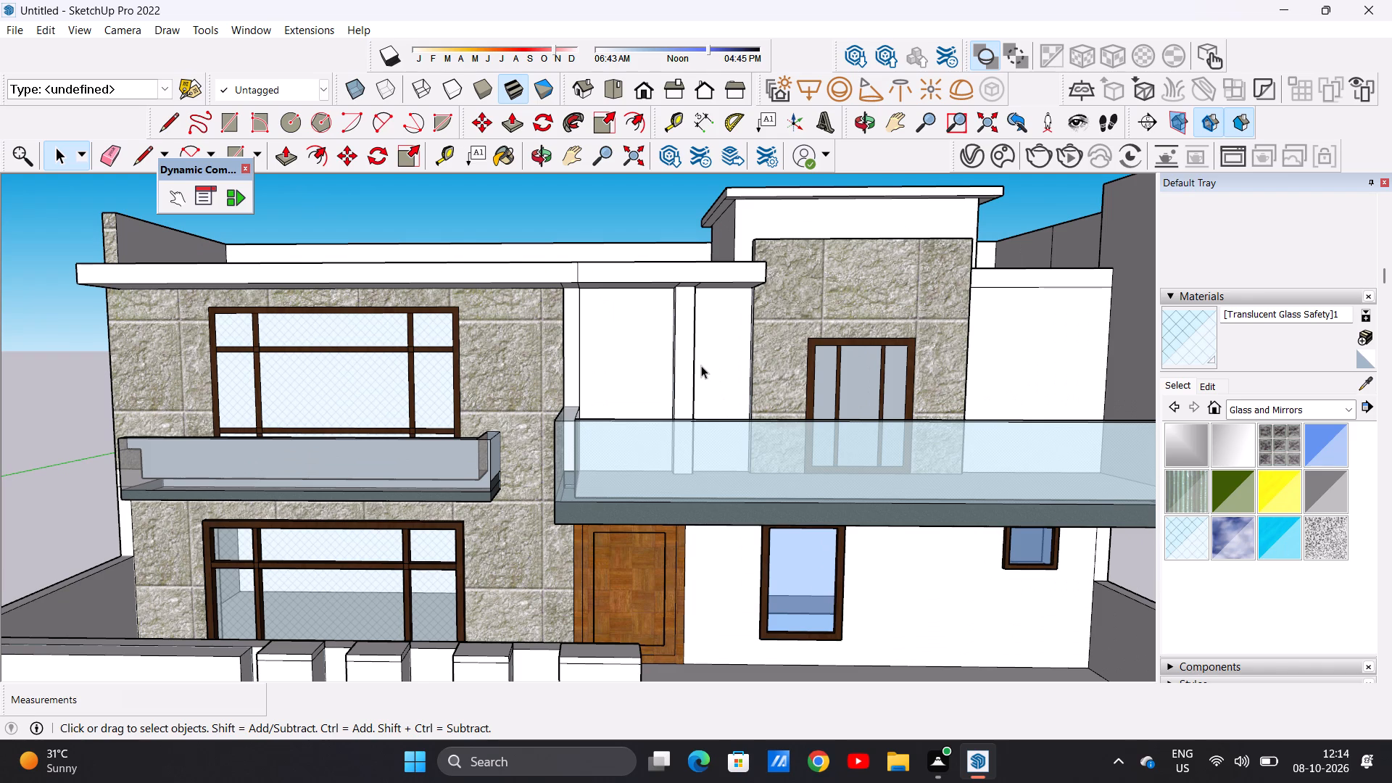
scroll(747, 410, "down", 13)
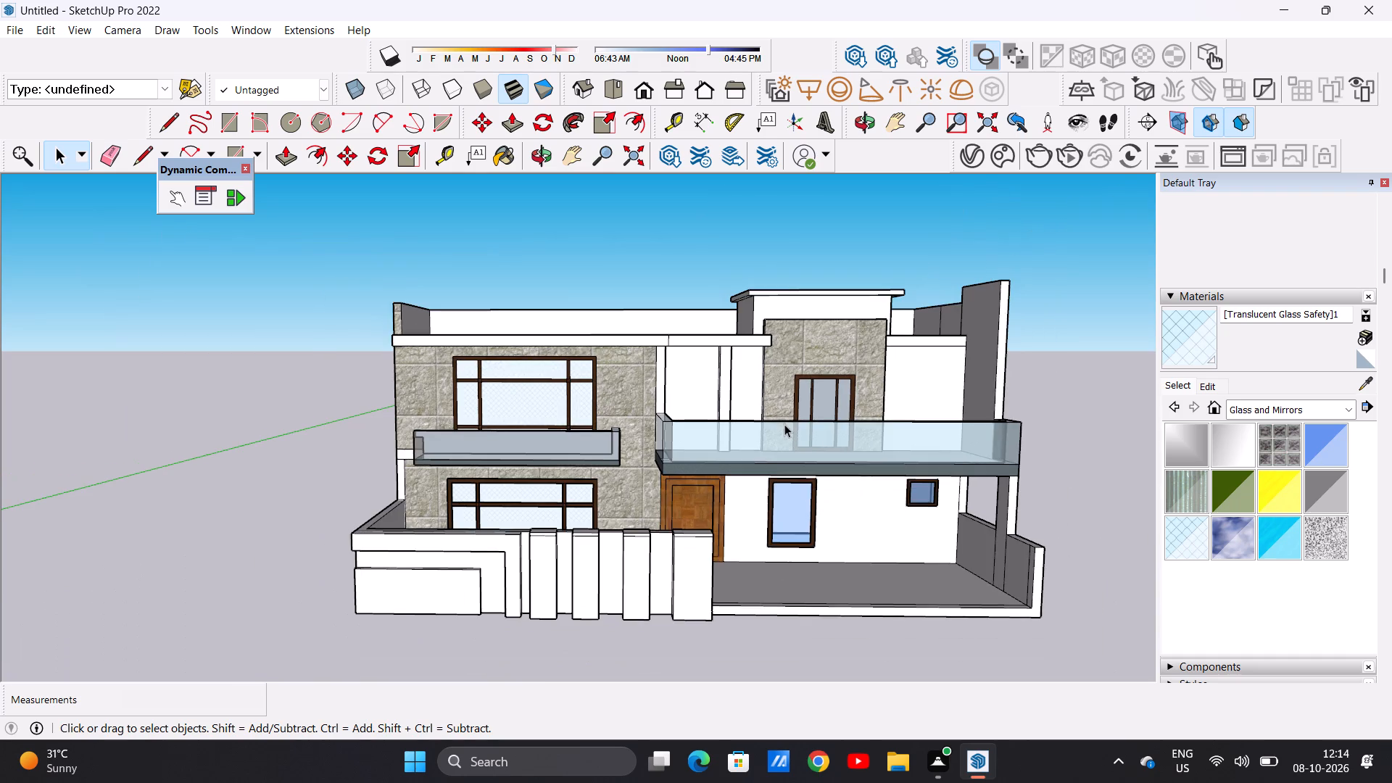
Paint the recessed L-shaped face of the front boundary wall with Wood Floor Dark from the Wood collection.
scroll(630, 433, "up", 4)
middle_click_drag(491, 614, 533, 565)
middle_click_drag(537, 560, 552, 544)
scroll(520, 564, "up", 2)
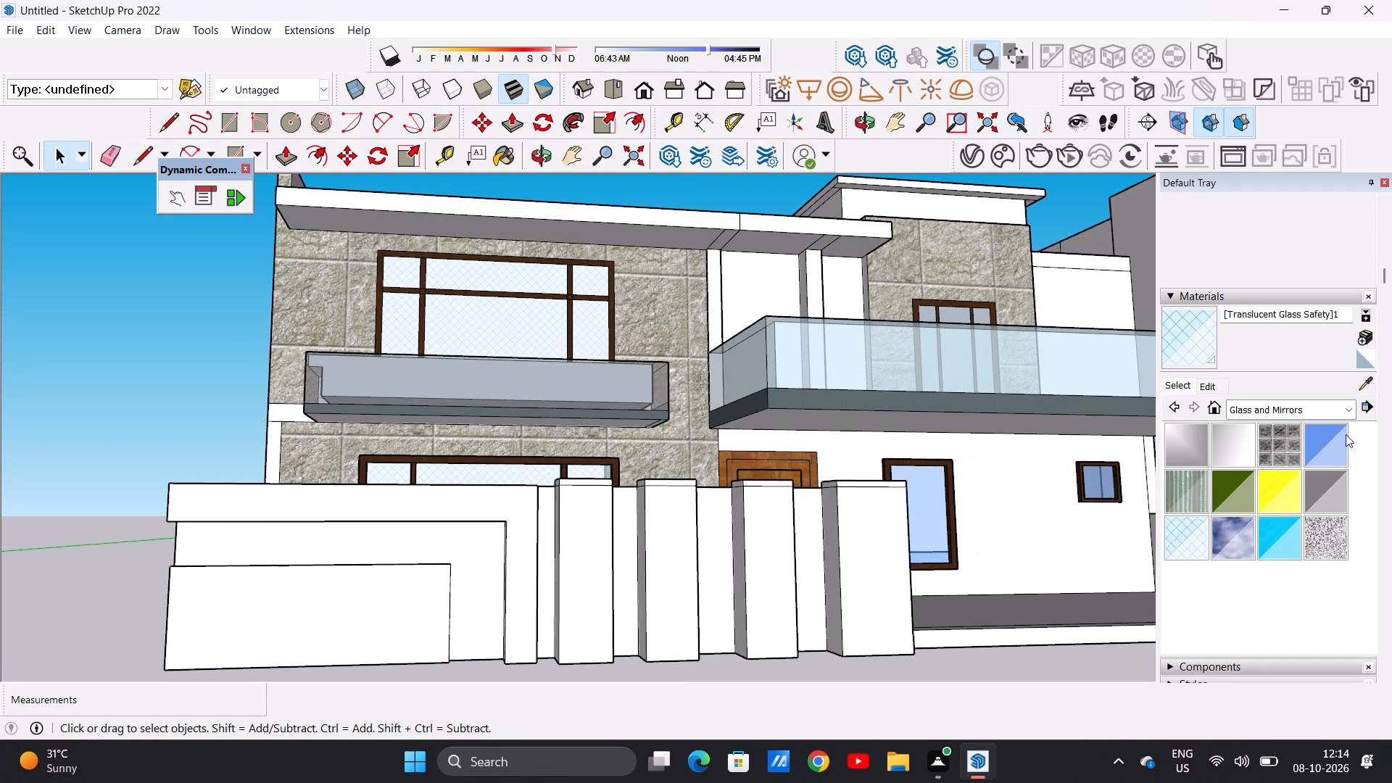
left_click(1346, 408)
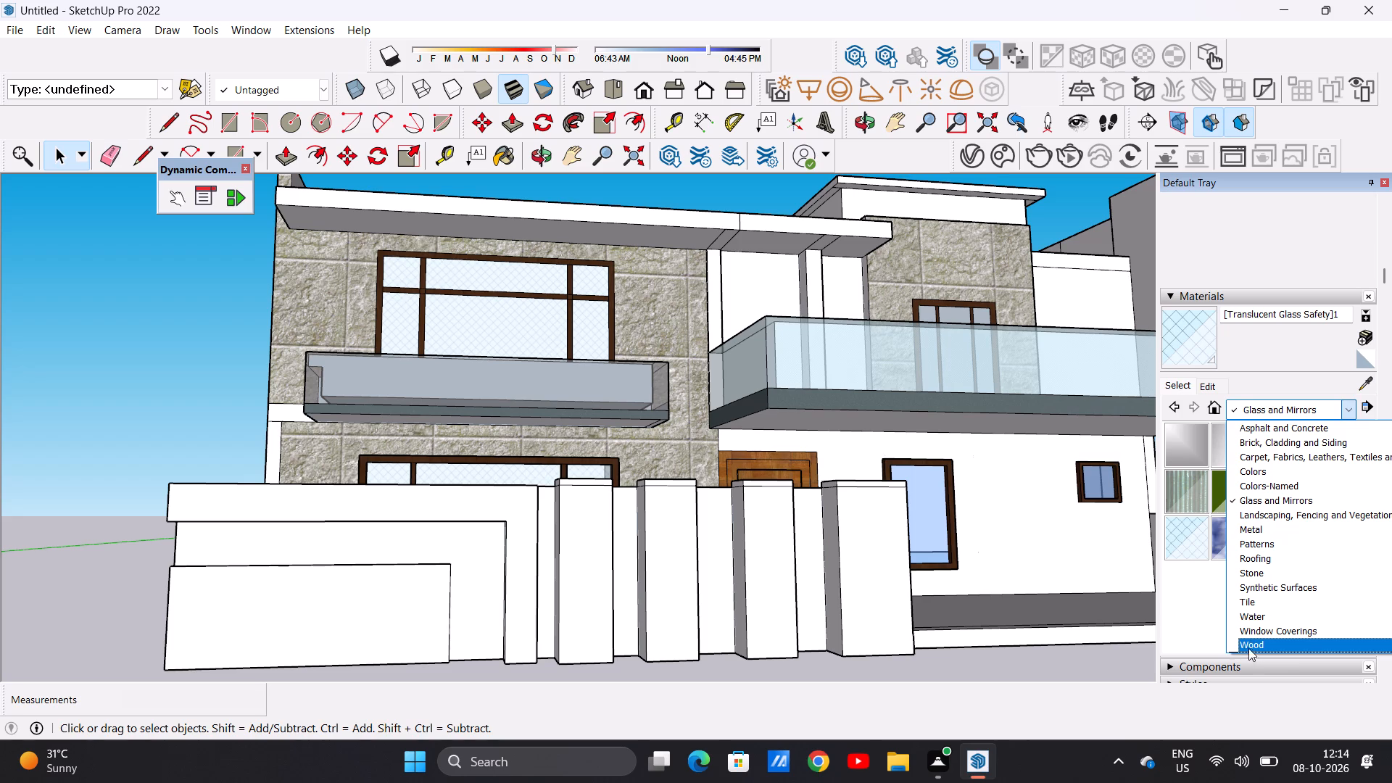
left_click(1247, 641)
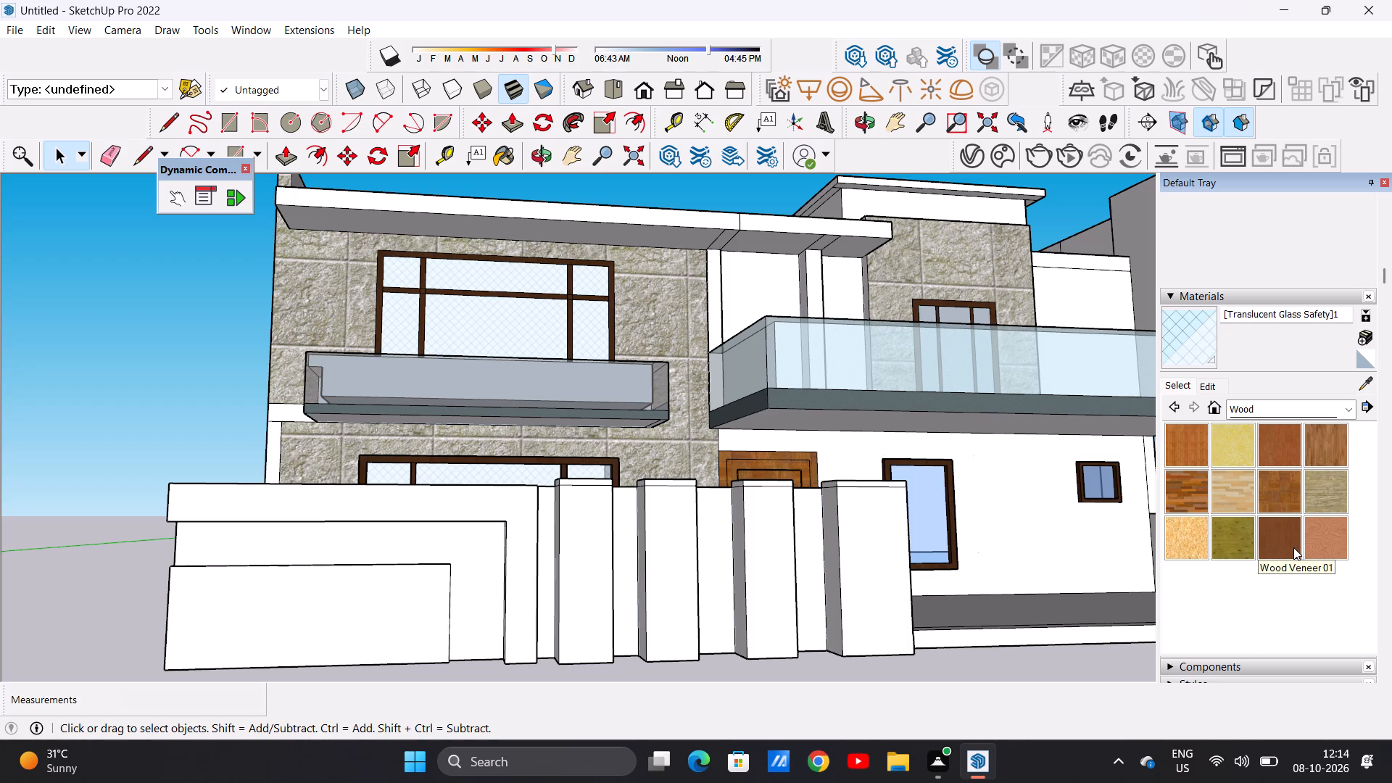
left_click(1182, 492)
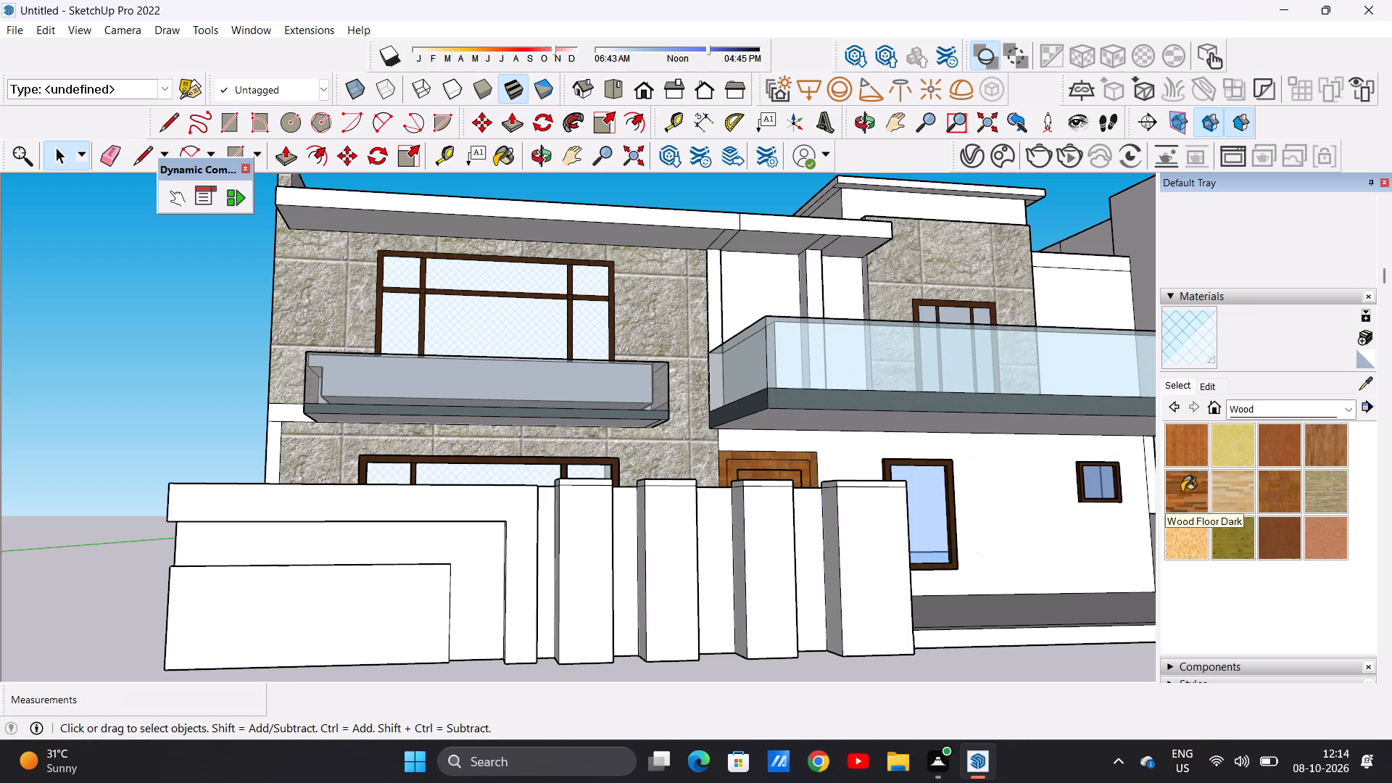
scroll(470, 550, "up", 4)
left_click(470, 550)
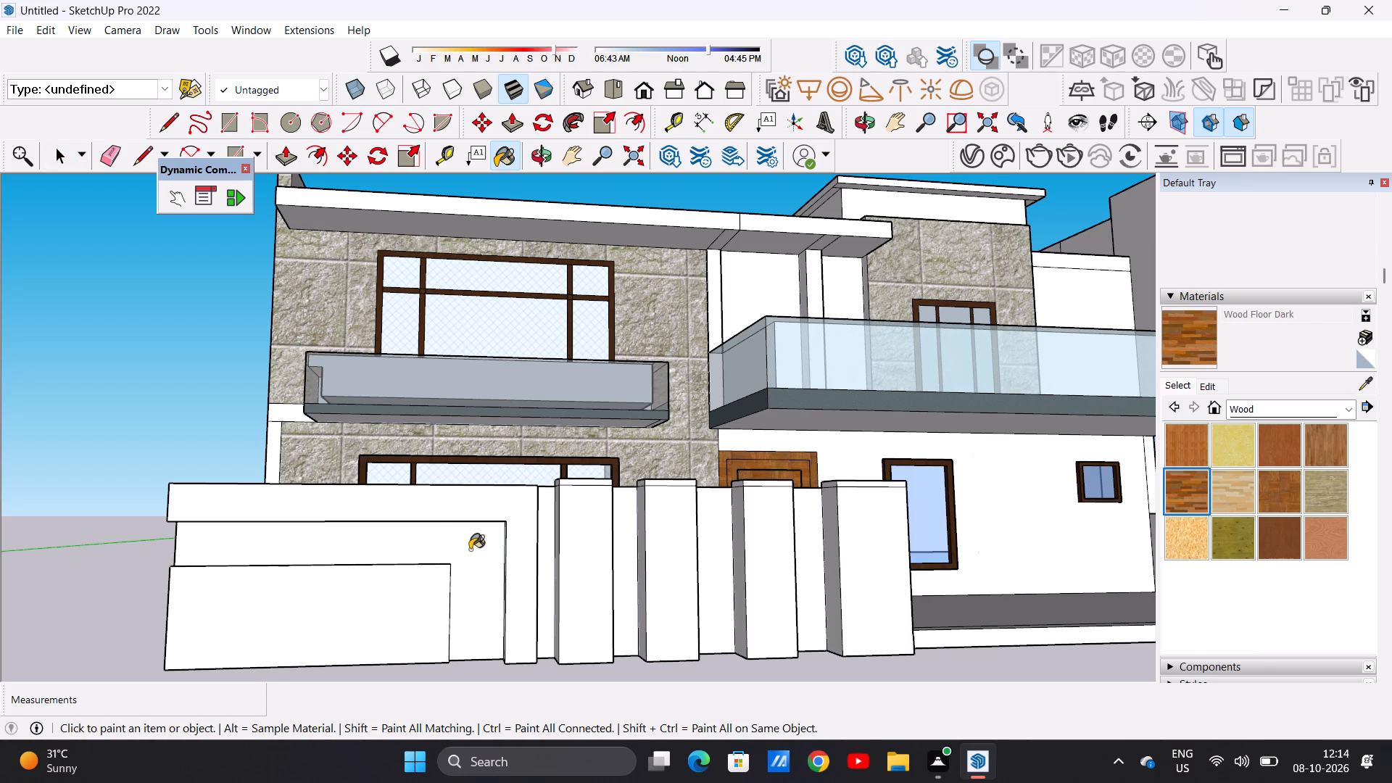
Paint the low projecting panel of the front boundary wall with Brick Colored Blue from the Brick, Cladding and Siding collection.
scroll(498, 605, "down", 7)
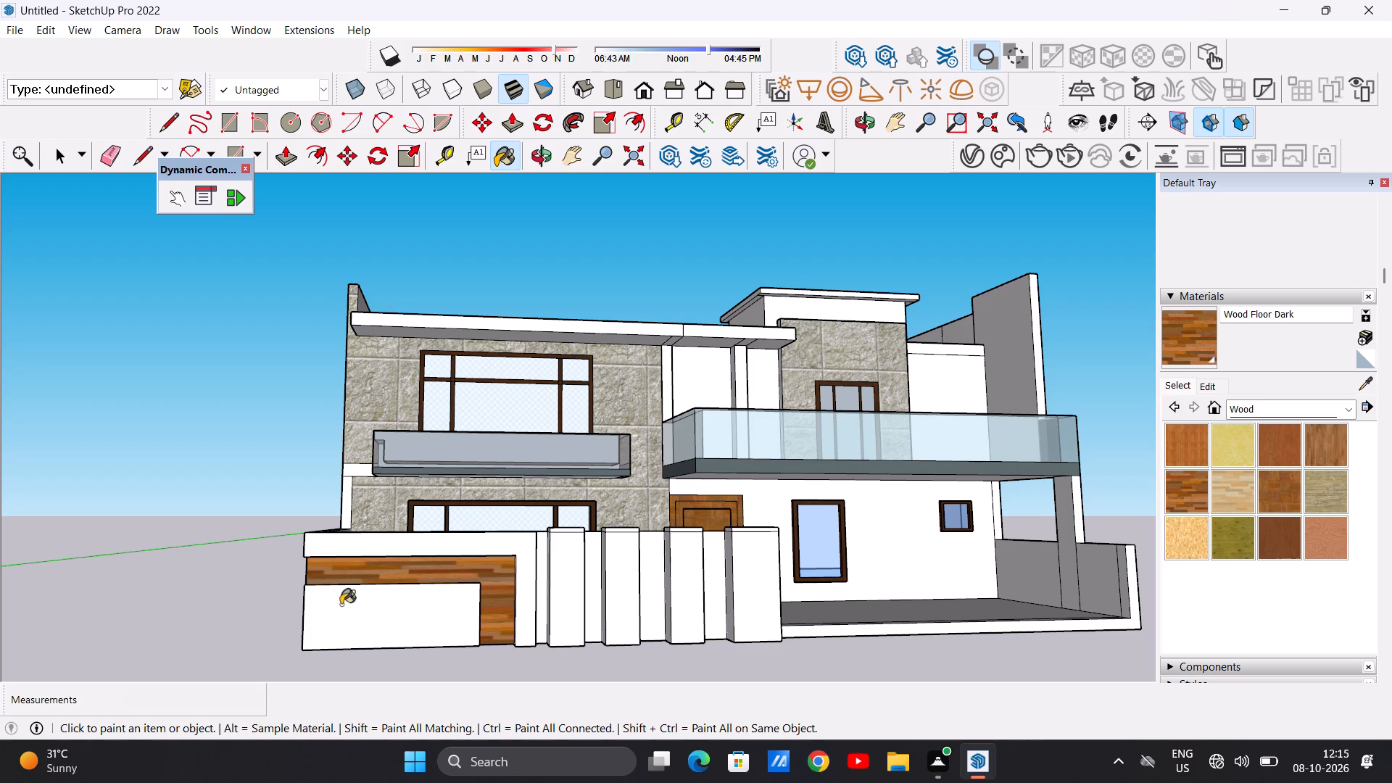
middle_click_drag(297, 591, 484, 639)
middle_click_drag(393, 617, 469, 635)
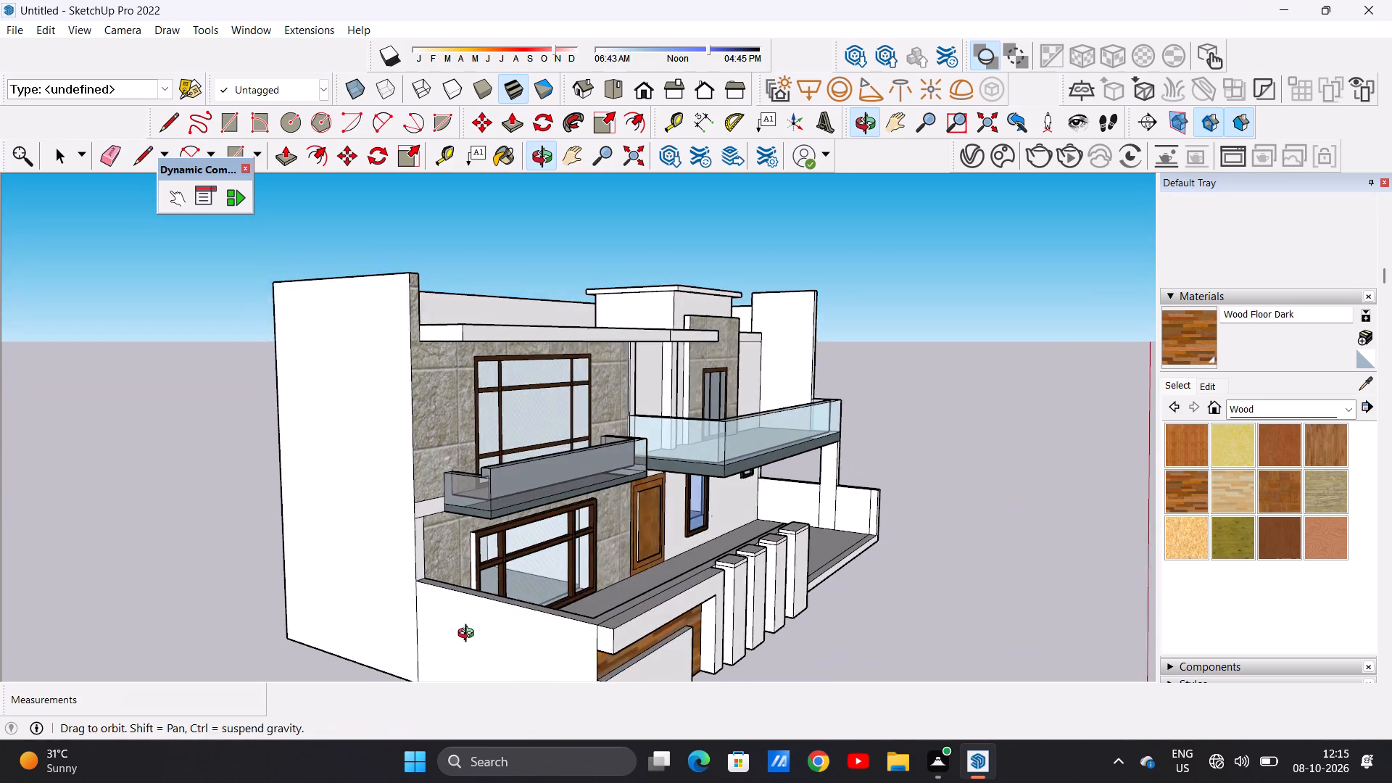
middle_click_drag(469, 635, 417, 594)
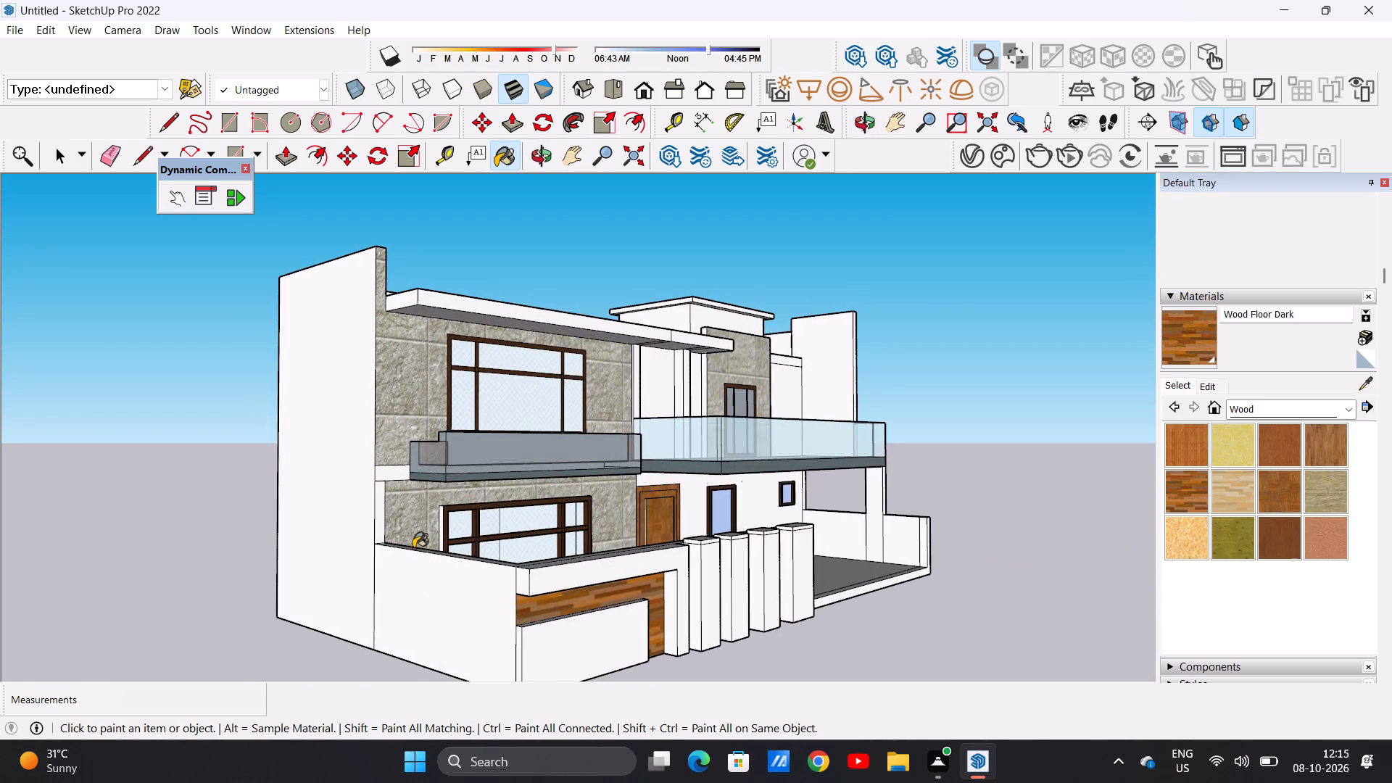
key("space")
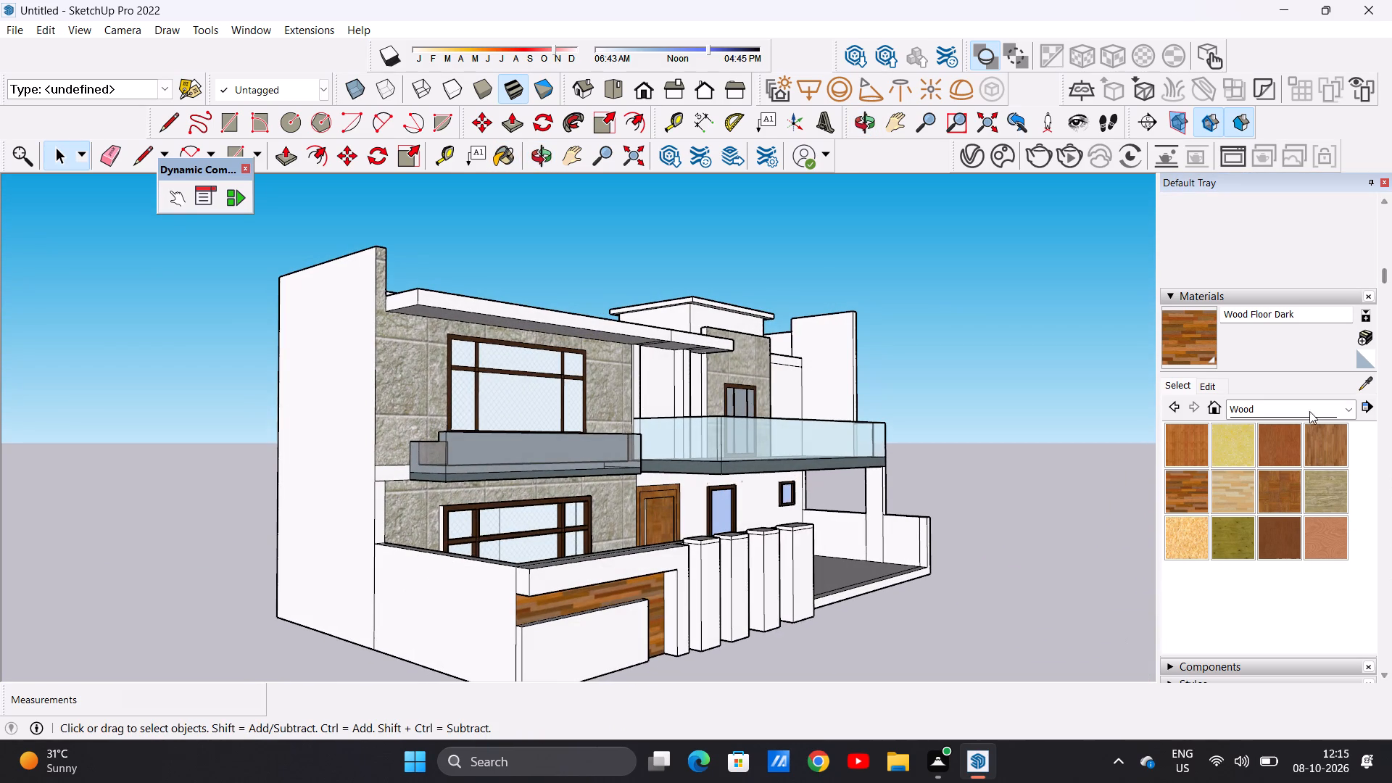
left_click(1349, 412)
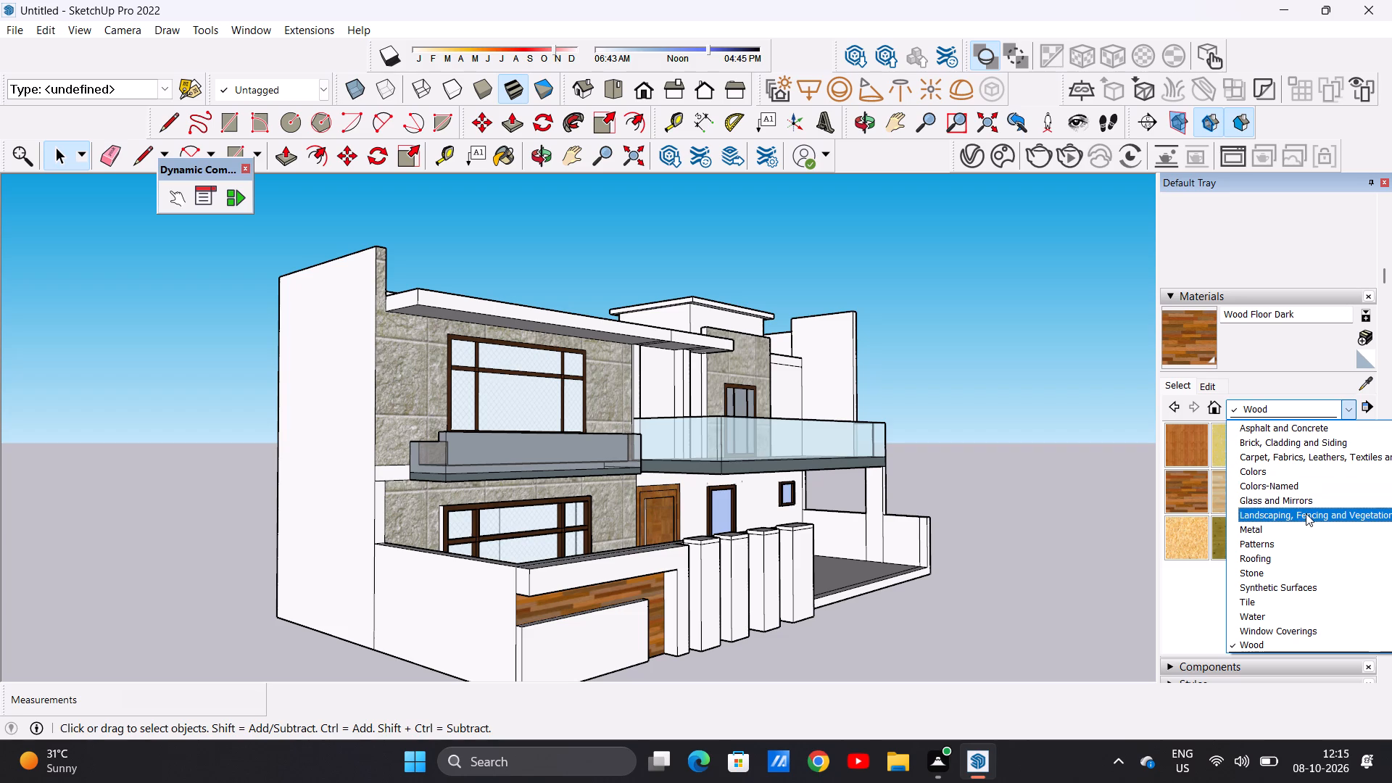
left_click(1299, 448)
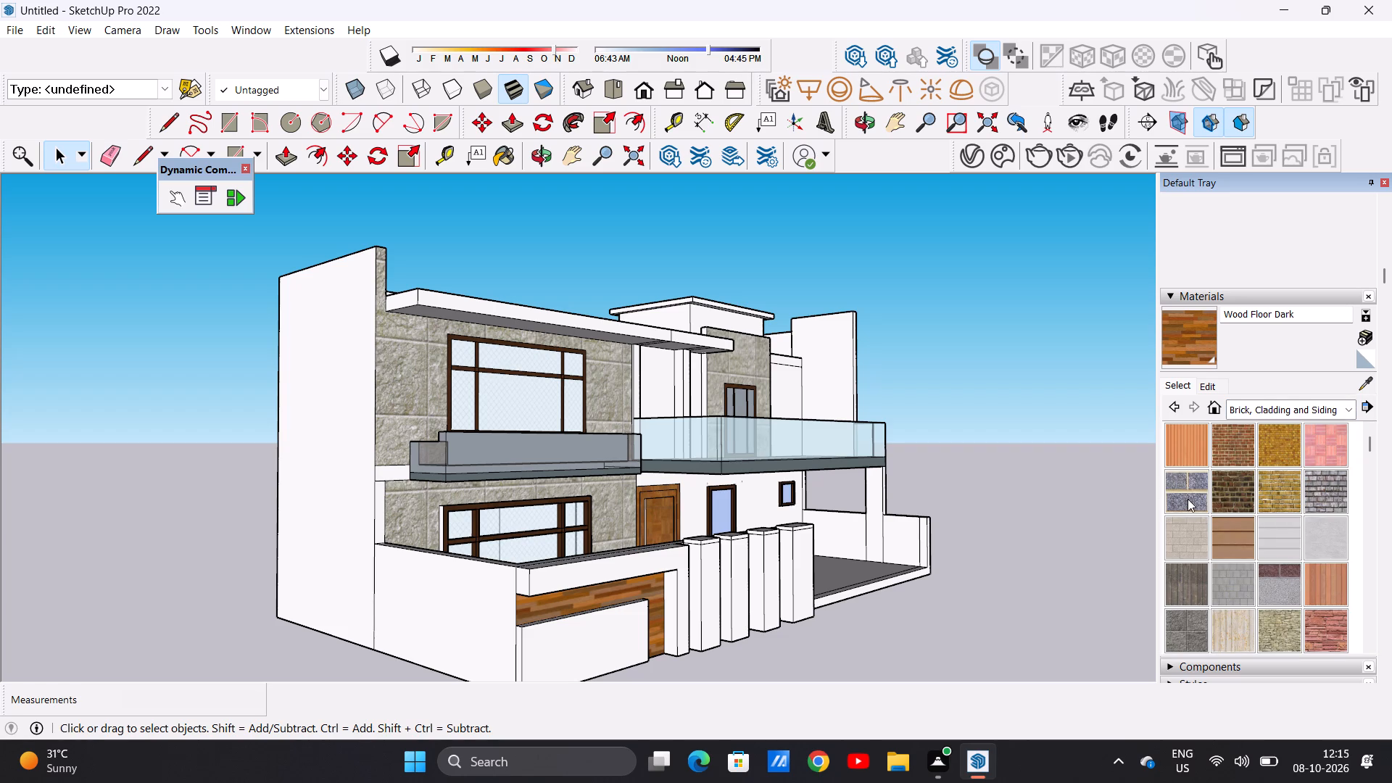
left_click(1188, 497)
scroll(565, 680, "up", 13)
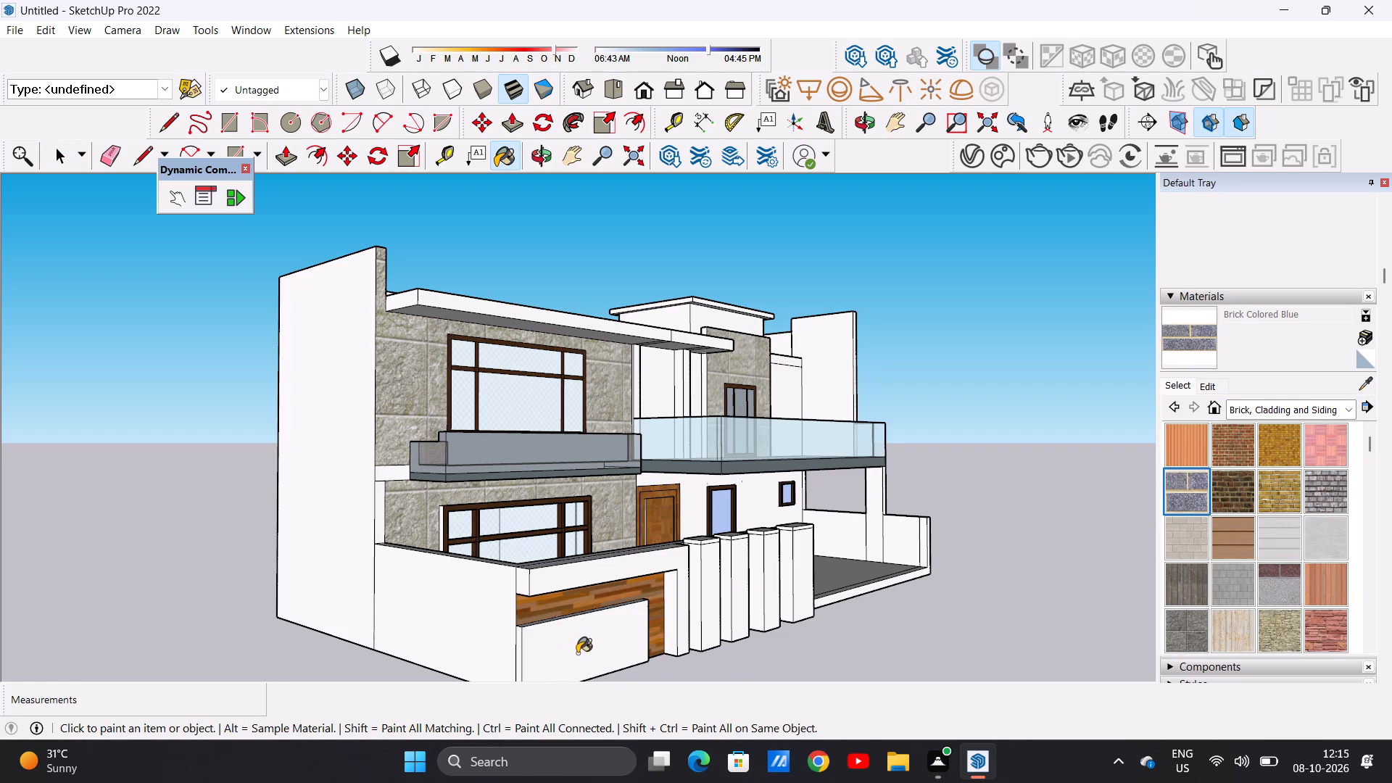
scroll(577, 653, "up", 8)
left_click(572, 621)
scroll(626, 608, "down", 7)
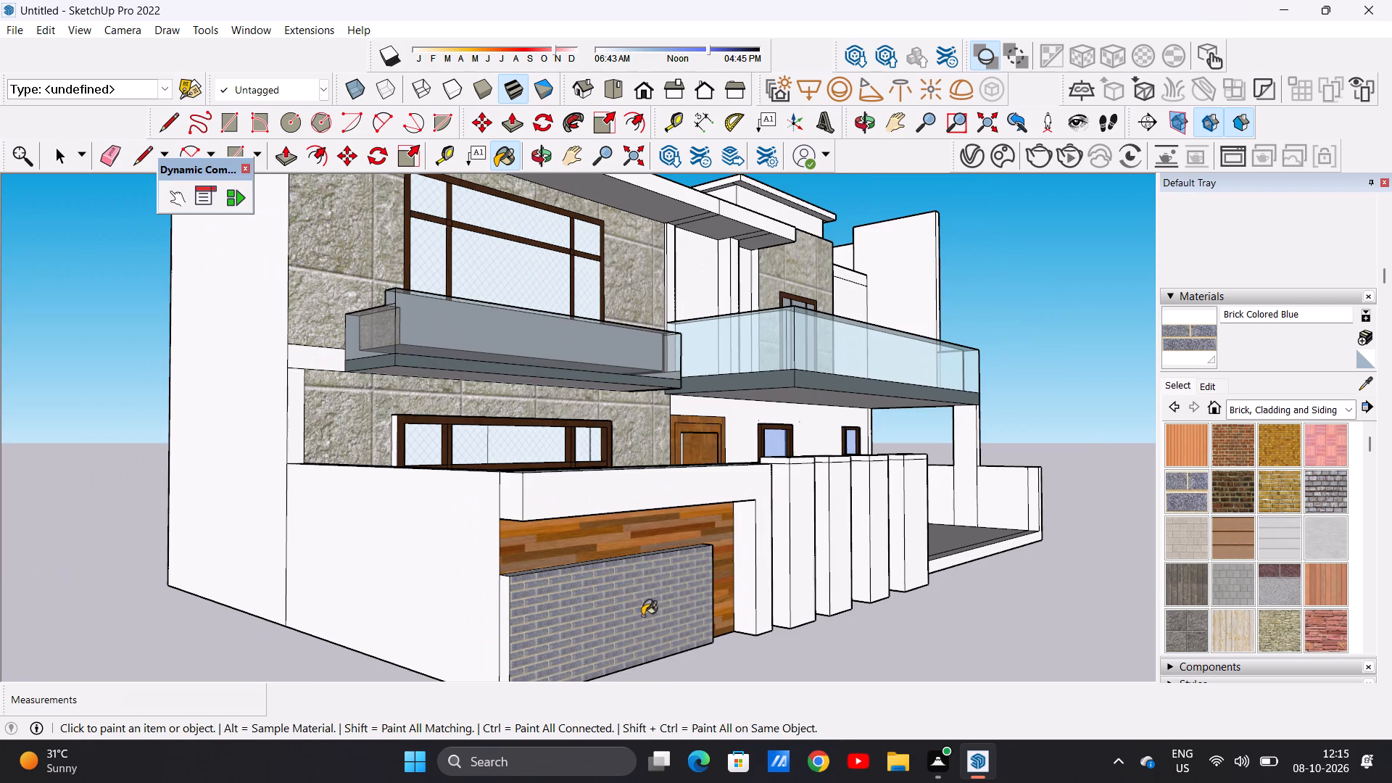
Set the Brick Colored Blue texture height to 2', with the linked width scaling to 4'.
middle_click(642, 623)
middle_click(637, 623)
middle_click(636, 623)
middle_click(634, 623)
middle_click_drag(629, 622, 619, 618)
middle_click_drag(619, 618, 564, 602)
middle_click_drag(545, 598, 504, 590)
middle_click(504, 590)
scroll(595, 662, "down", 4)
scroll(640, 673, "up", 1)
scroll(640, 673, "down", 1)
scroll(499, 520, "up", 1)
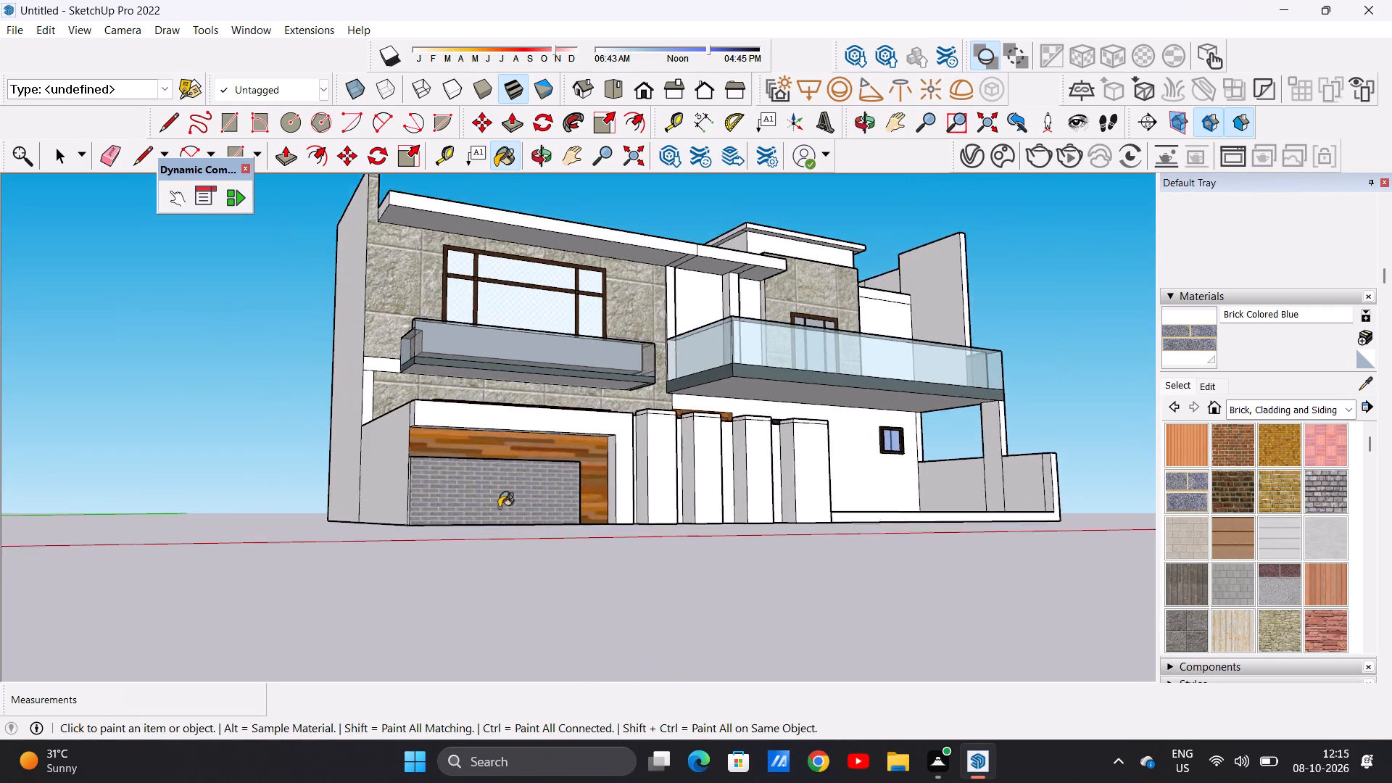
scroll(499, 507, "up", 15)
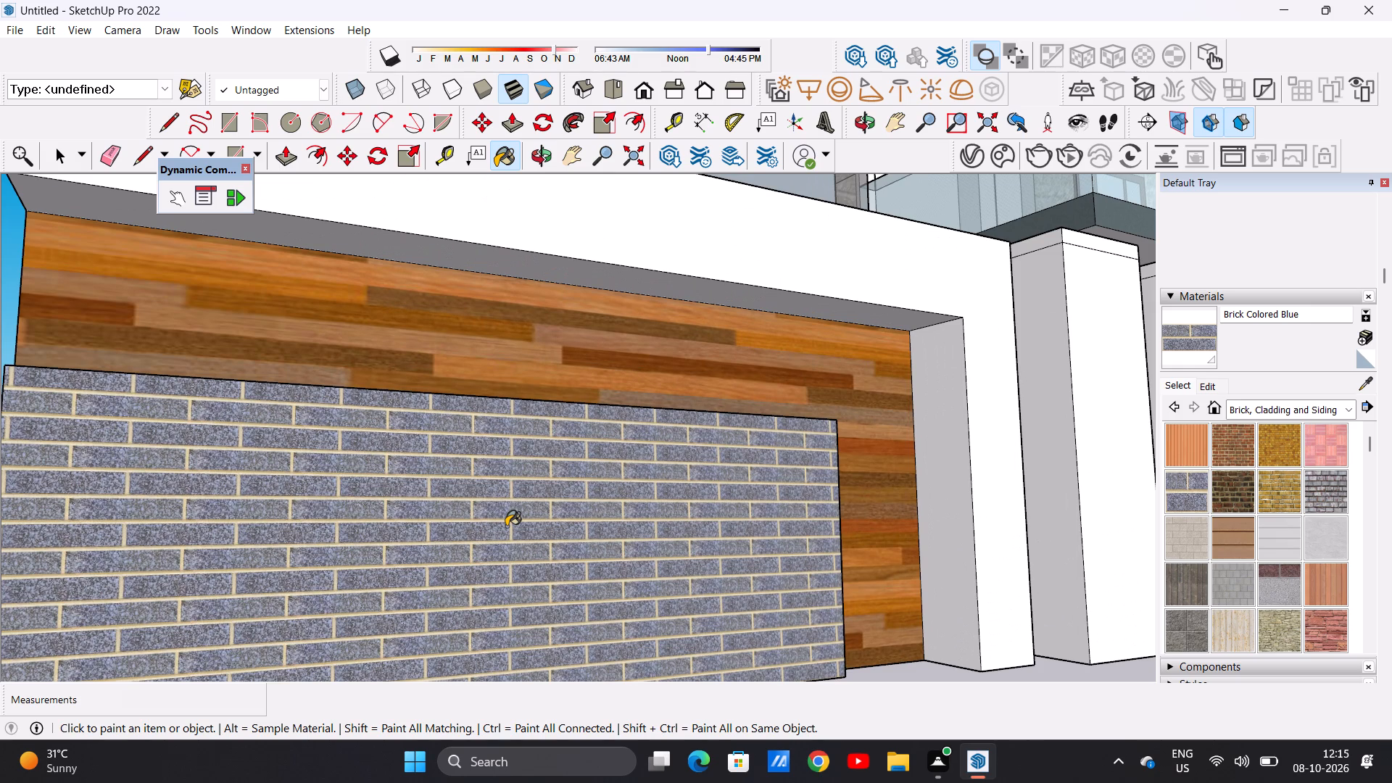
left_click(1210, 380)
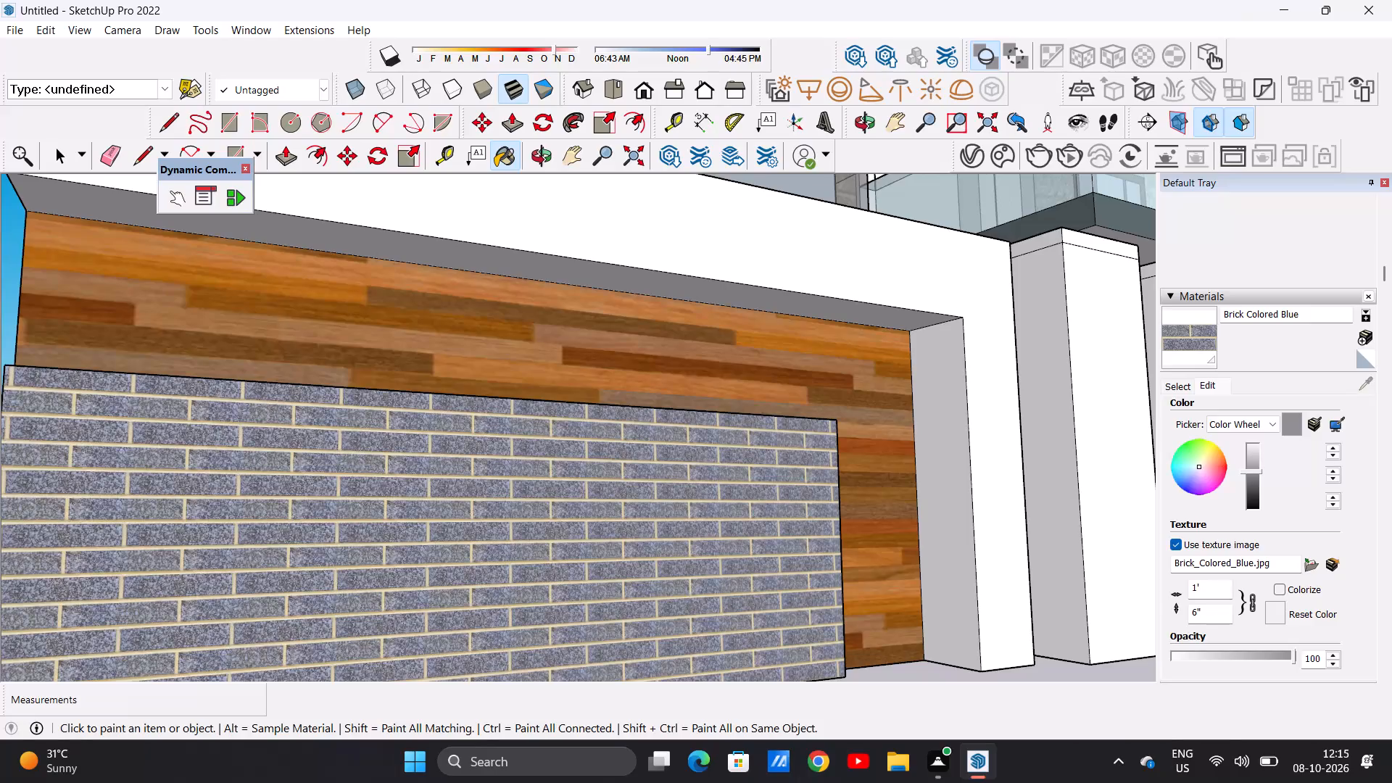
left_click(1204, 616)
key("BackSpace")
key("BackSpace")
key("BackSpace")
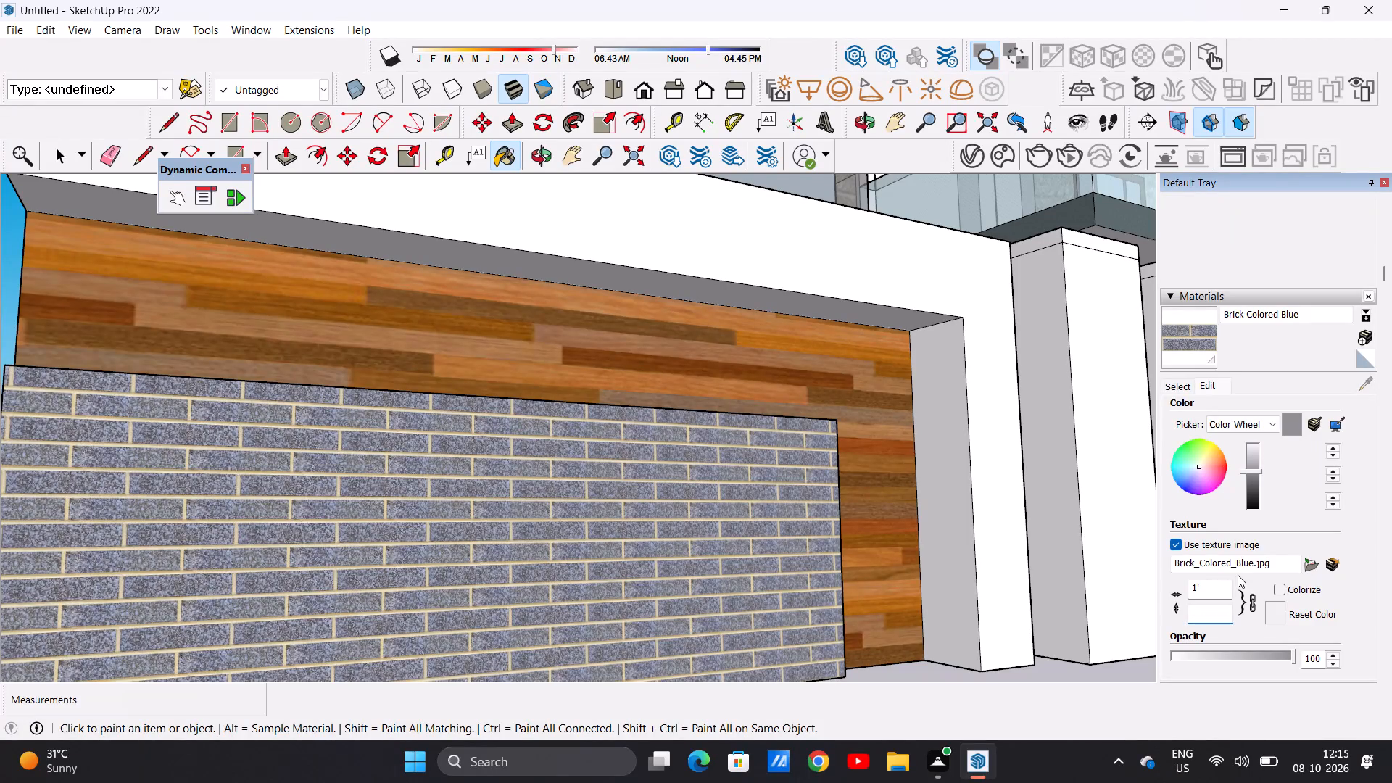
key("2")
key("apostrophe")
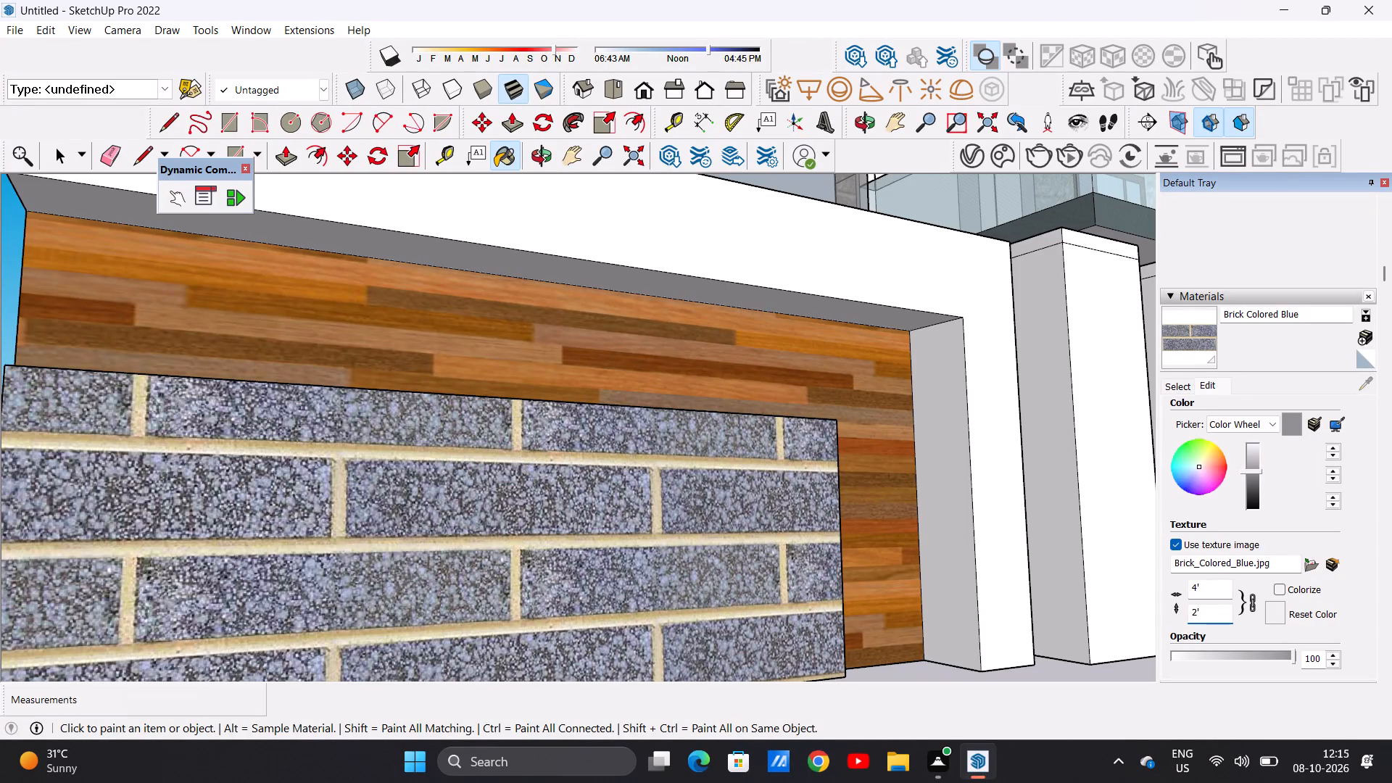
key("Return")
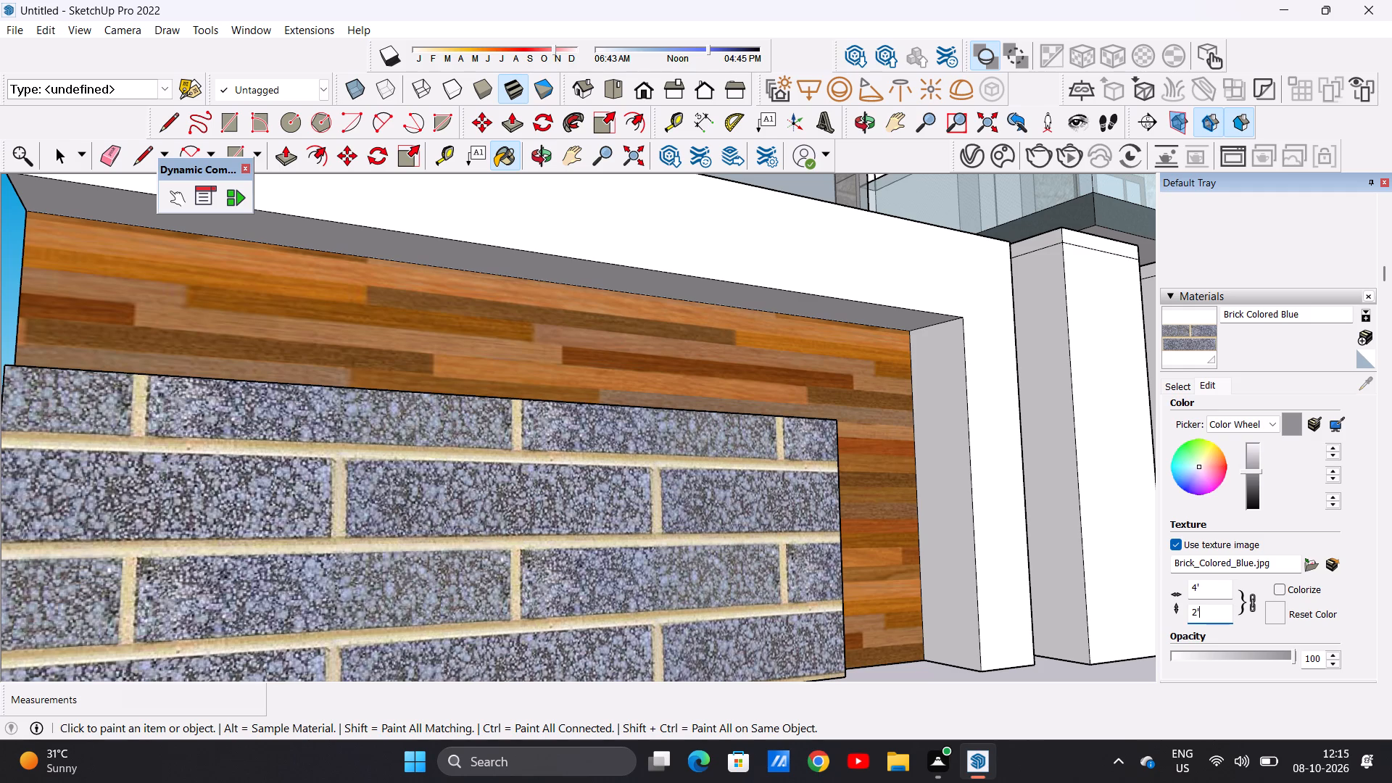
Paint the front face of the boundary pillar nearest the brick panel with Cladding Stucco White from the Brick, Cladding and Siding collection.
scroll(836, 519, "down", 17)
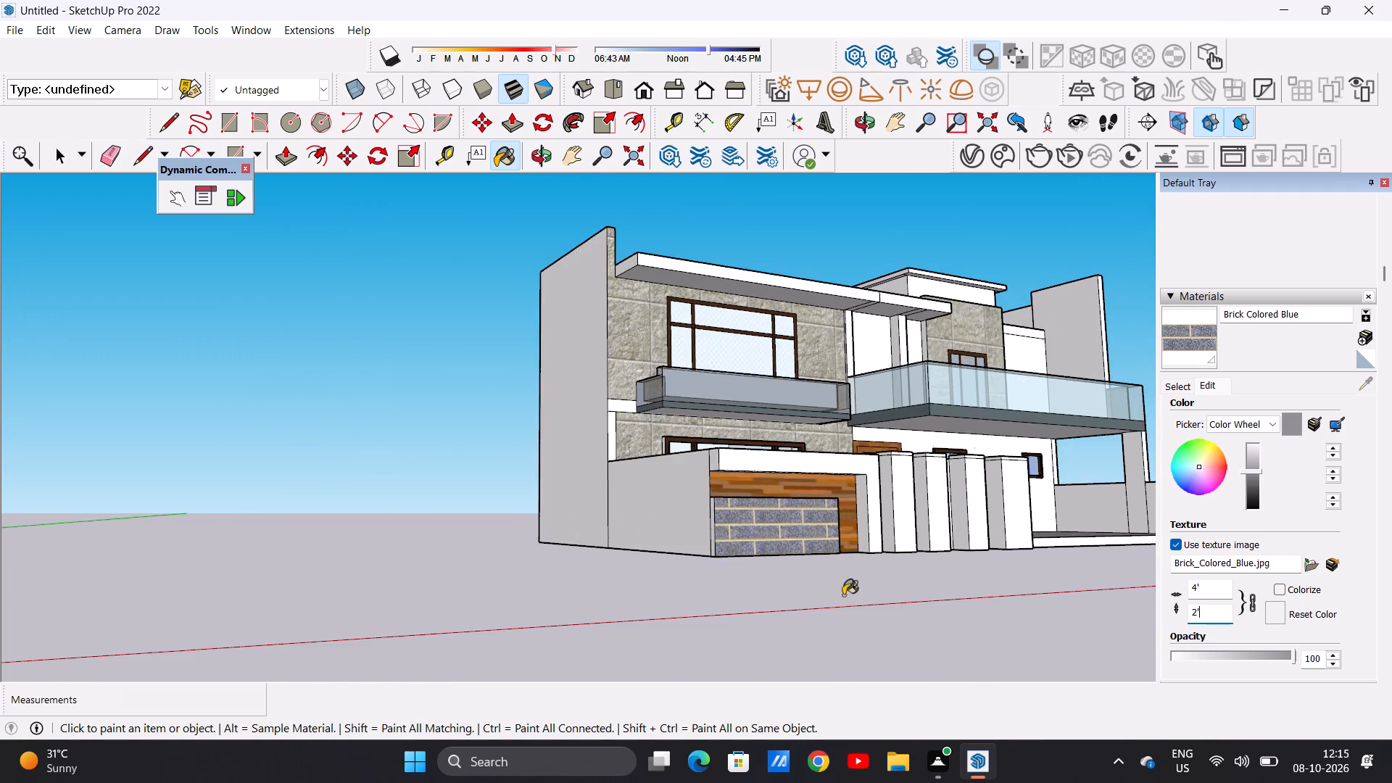
middle_click_drag(837, 594, 613, 623)
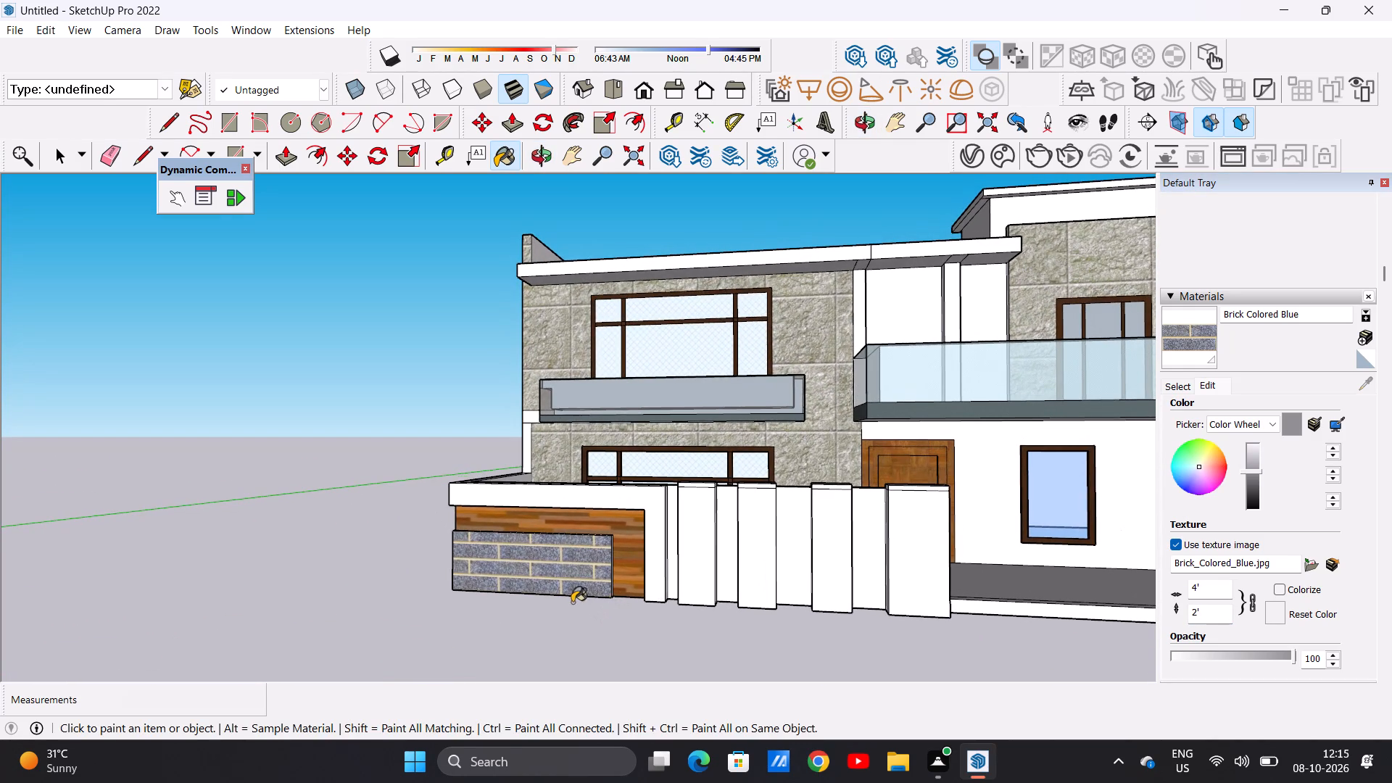
middle_click_drag(570, 601, 603, 615)
scroll(607, 611, "up", 4)
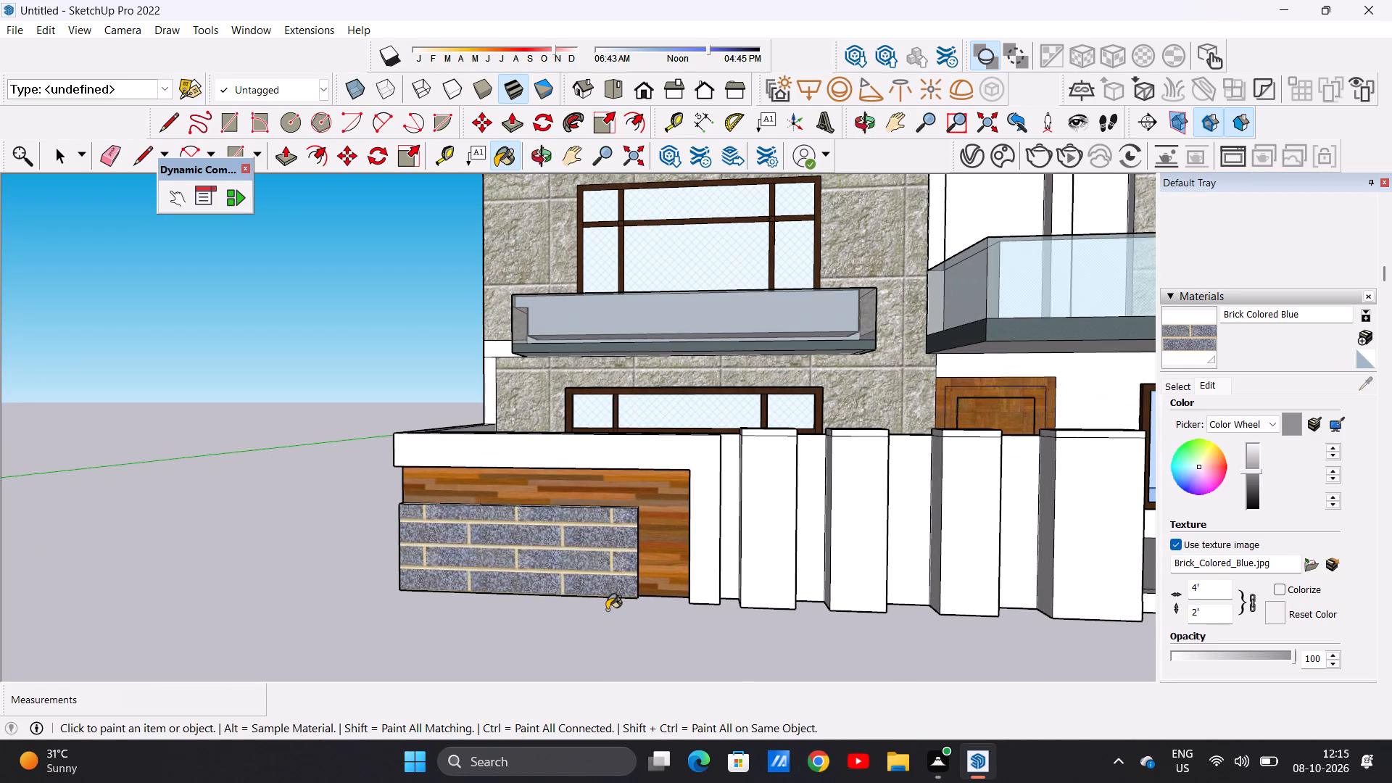
key("space")
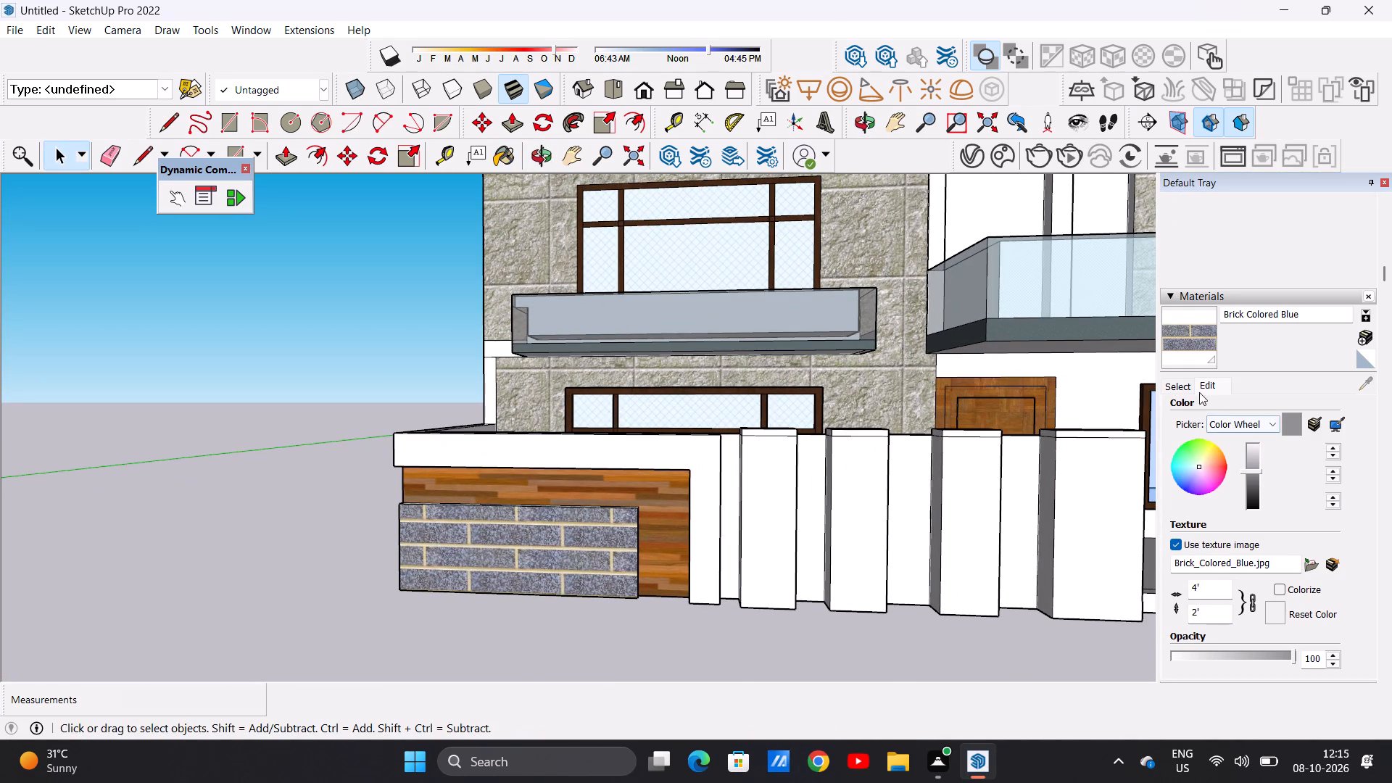
left_click(1175, 386)
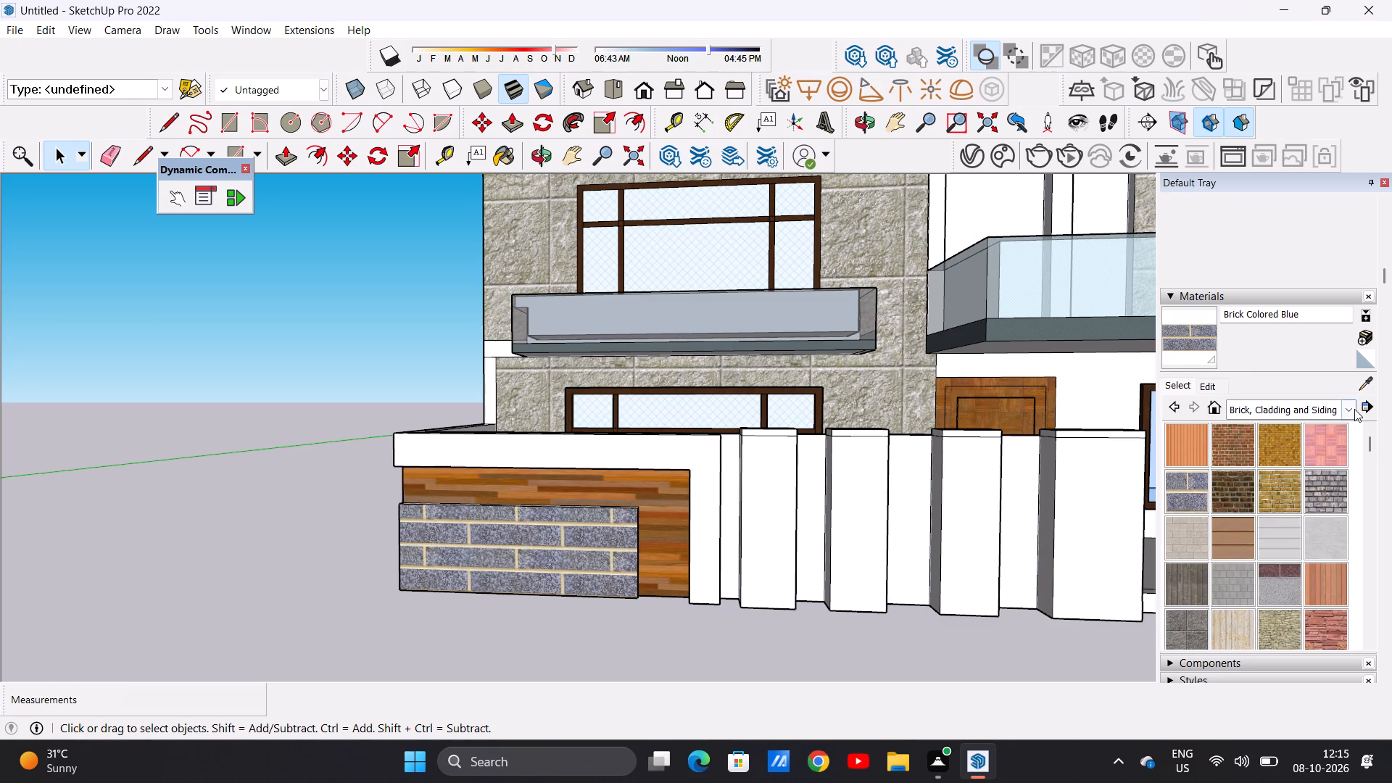
left_click(1319, 536)
scroll(740, 502, "up", 3)
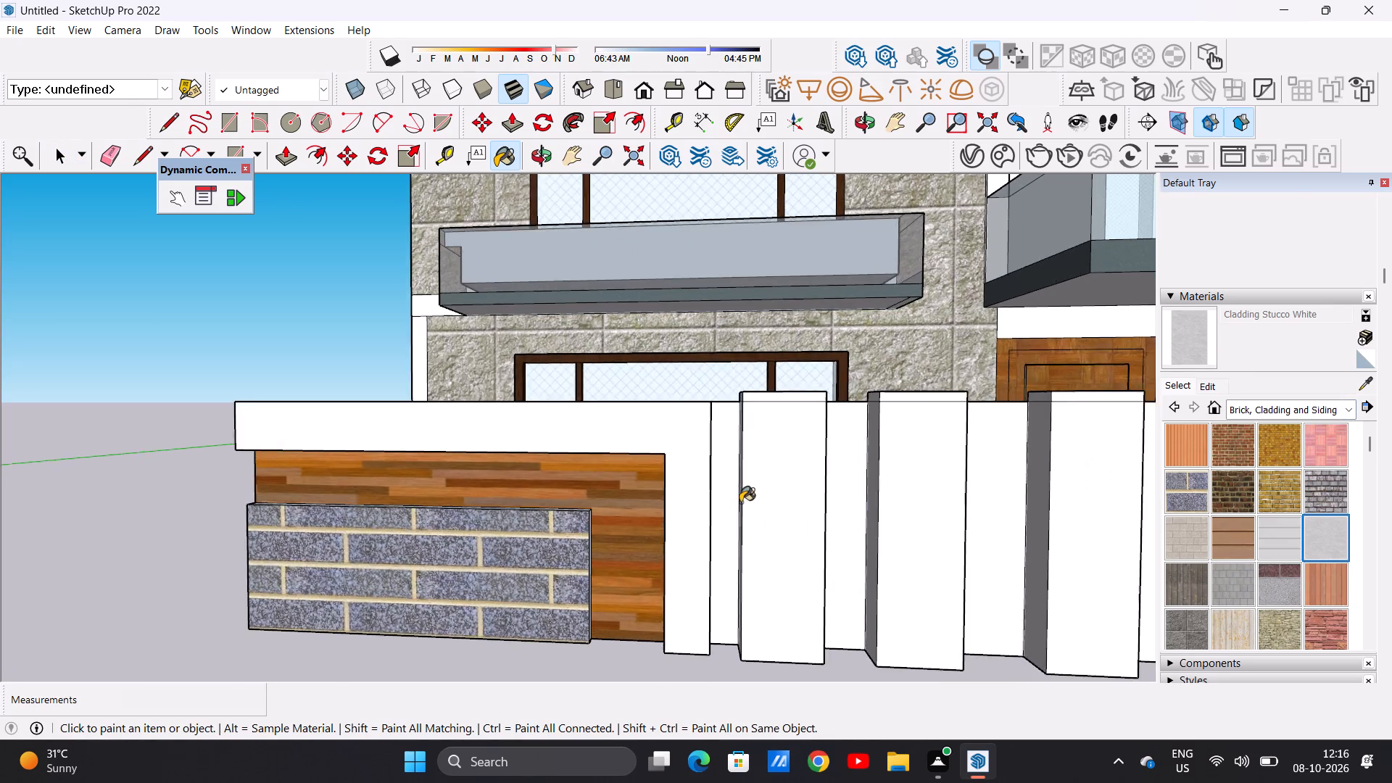
scroll(740, 502, "up", 5)
left_click(777, 521)
scroll(775, 553, "up", 7)
scroll(775, 552, "down", 1)
scroll(783, 542, "up", 1)
scroll(784, 540, "down", 2)
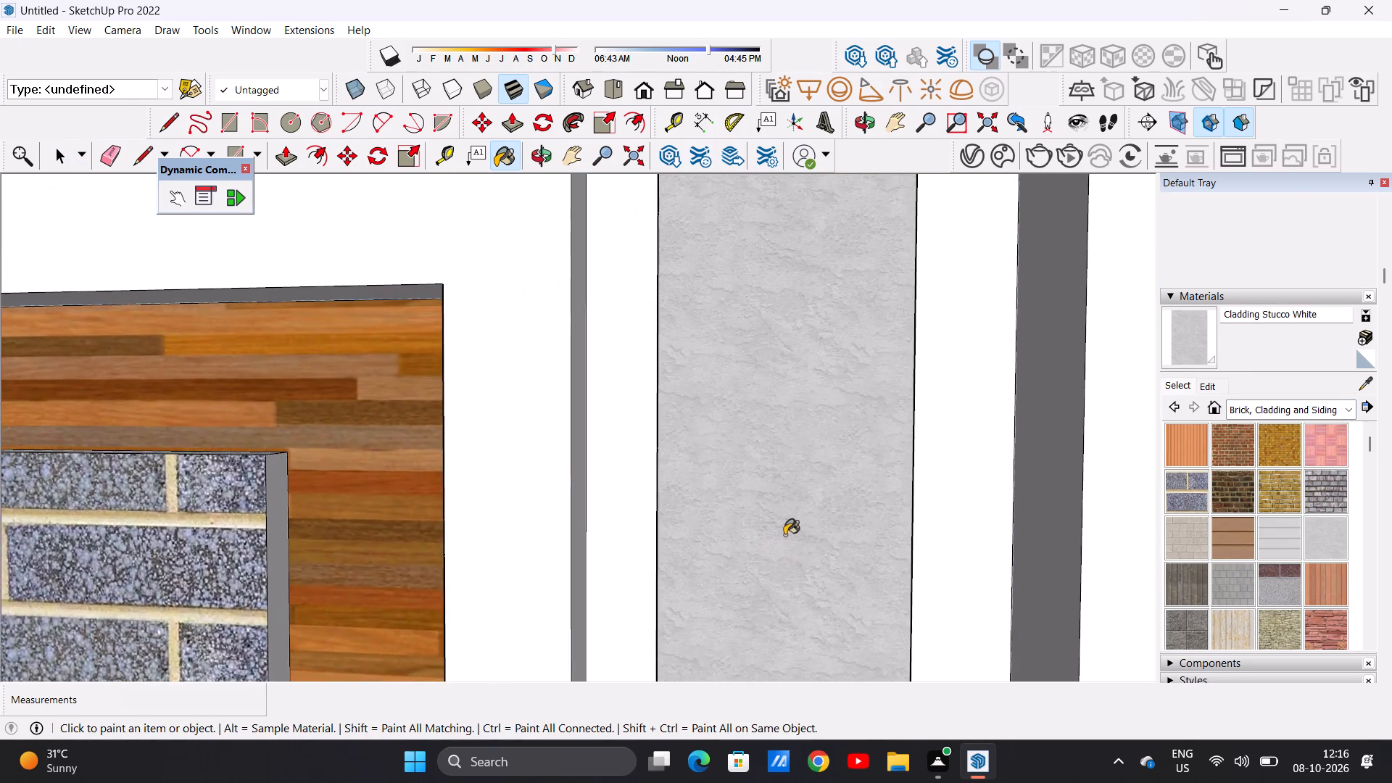
Paint the front, outer end, top and inner side of the L-shaped frame around the wood panel with Cladding Stucco White.
scroll(784, 535, "down", 10)
scroll(666, 526, "up", 2)
left_click(682, 512)
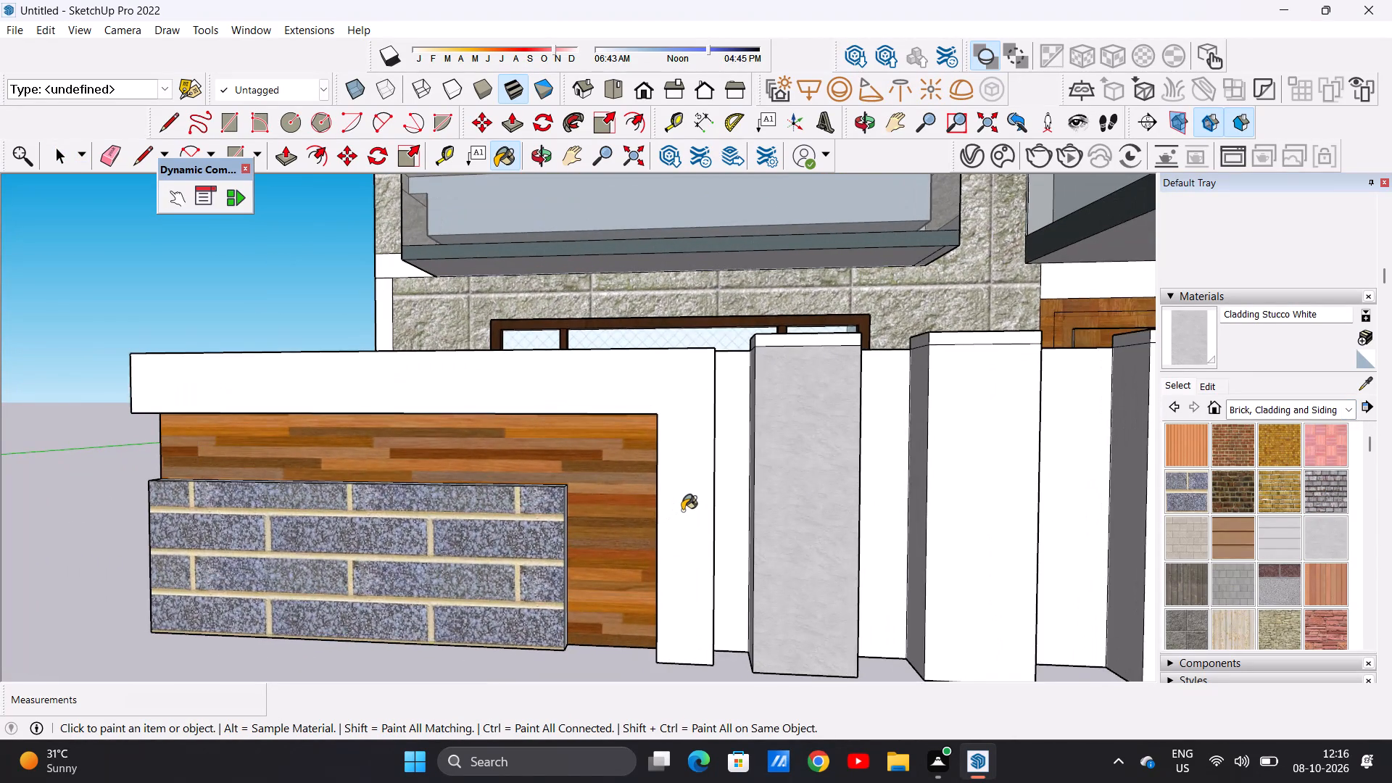
scroll(685, 518, "down", 3)
scroll(690, 523, "up", 1)
scroll(713, 515, "down", 6)
scroll(717, 514, "up", 1)
scroll(717, 515, "down", 1)
middle_click_drag(343, 492, 580, 551)
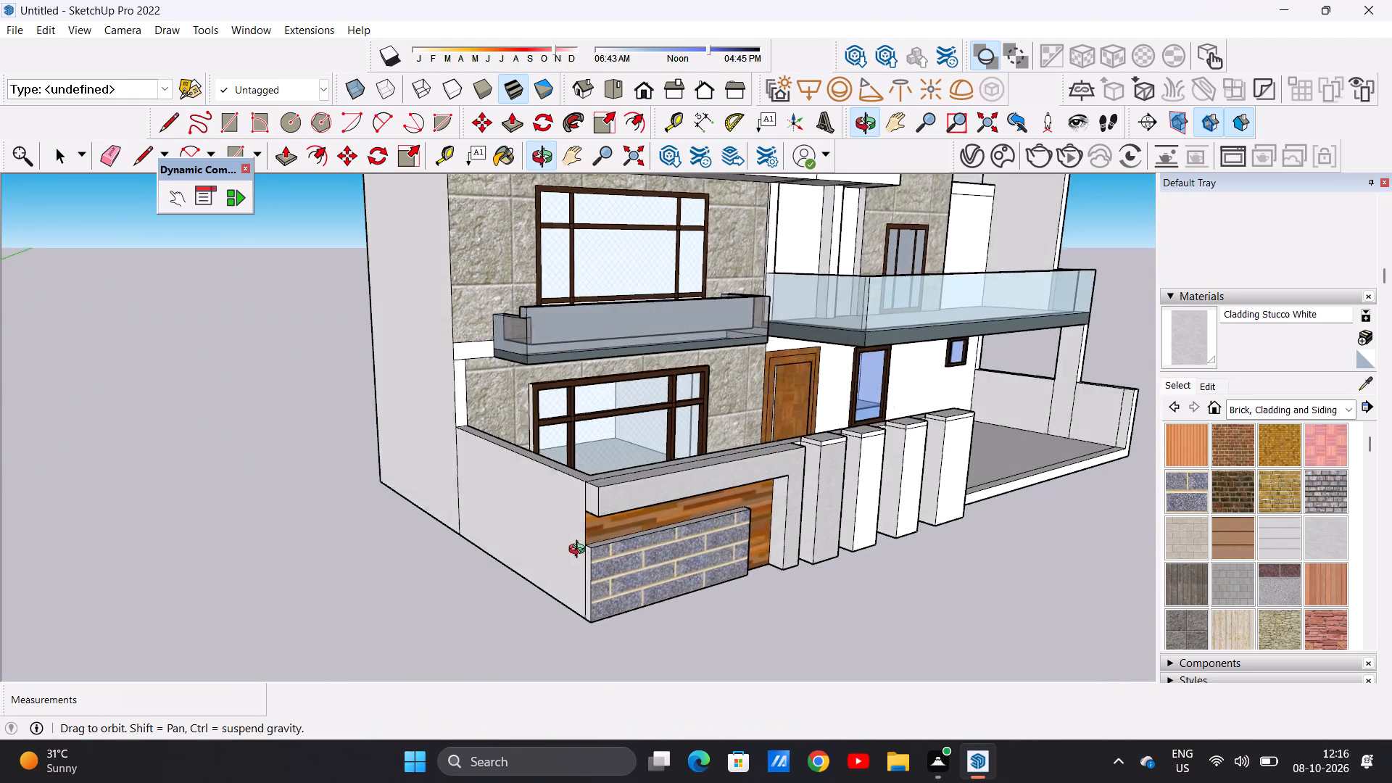
middle_click_drag(580, 551, 581, 550)
scroll(623, 493, "up", 4)
scroll(603, 491, "down", 1)
scroll(603, 491, "up", 7)
left_click(584, 497)
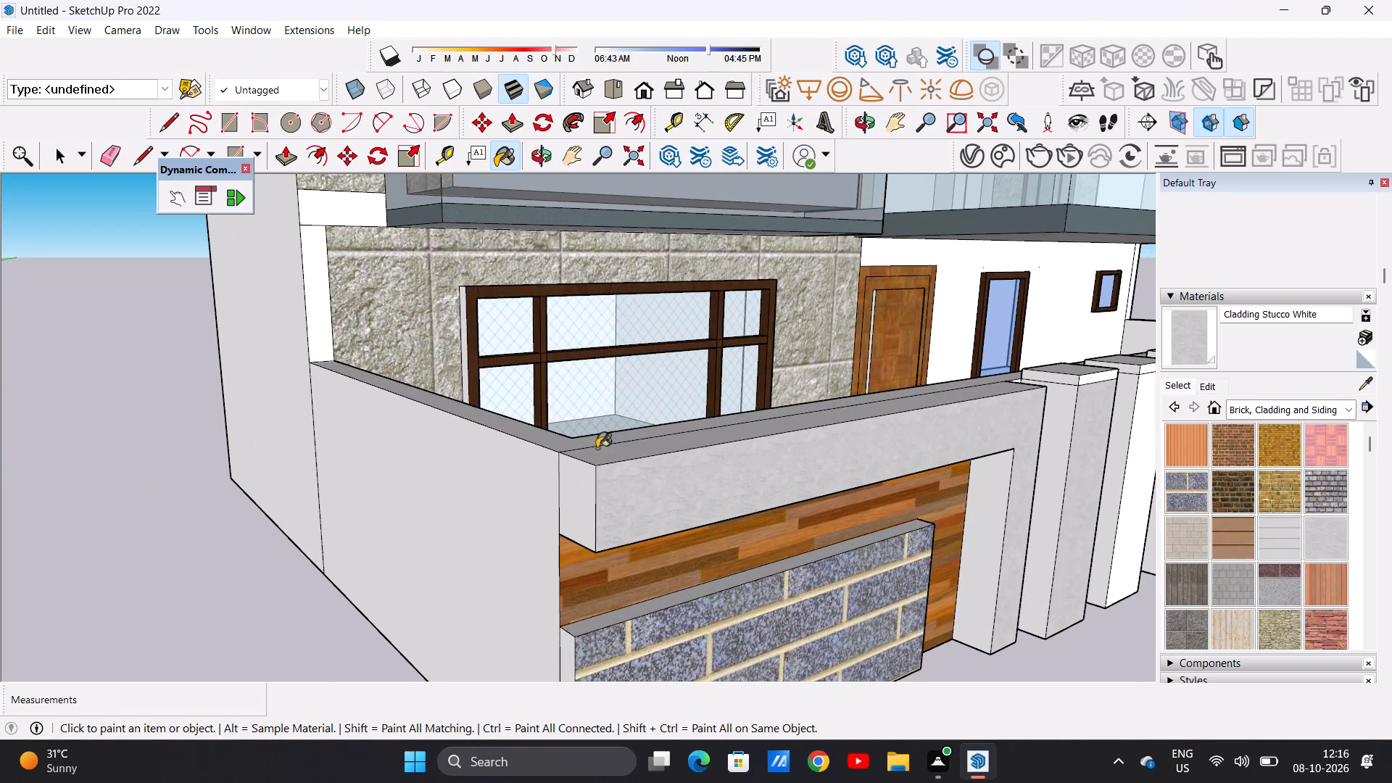
left_click(596, 459)
scroll(489, 524, "down", 9)
scroll(747, 523, "up", 2)
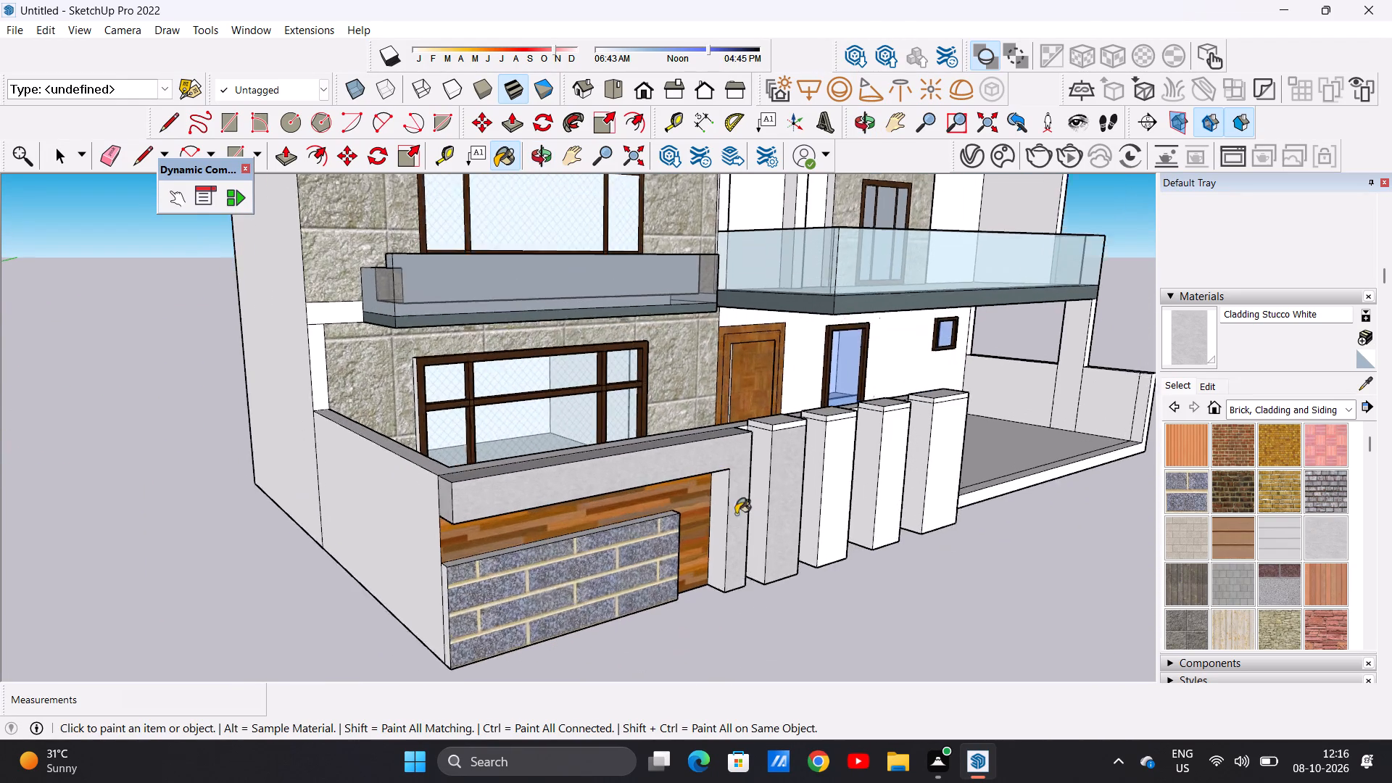
scroll(736, 514, "up", 11)
left_click(718, 520)
scroll(719, 521, "down", 3)
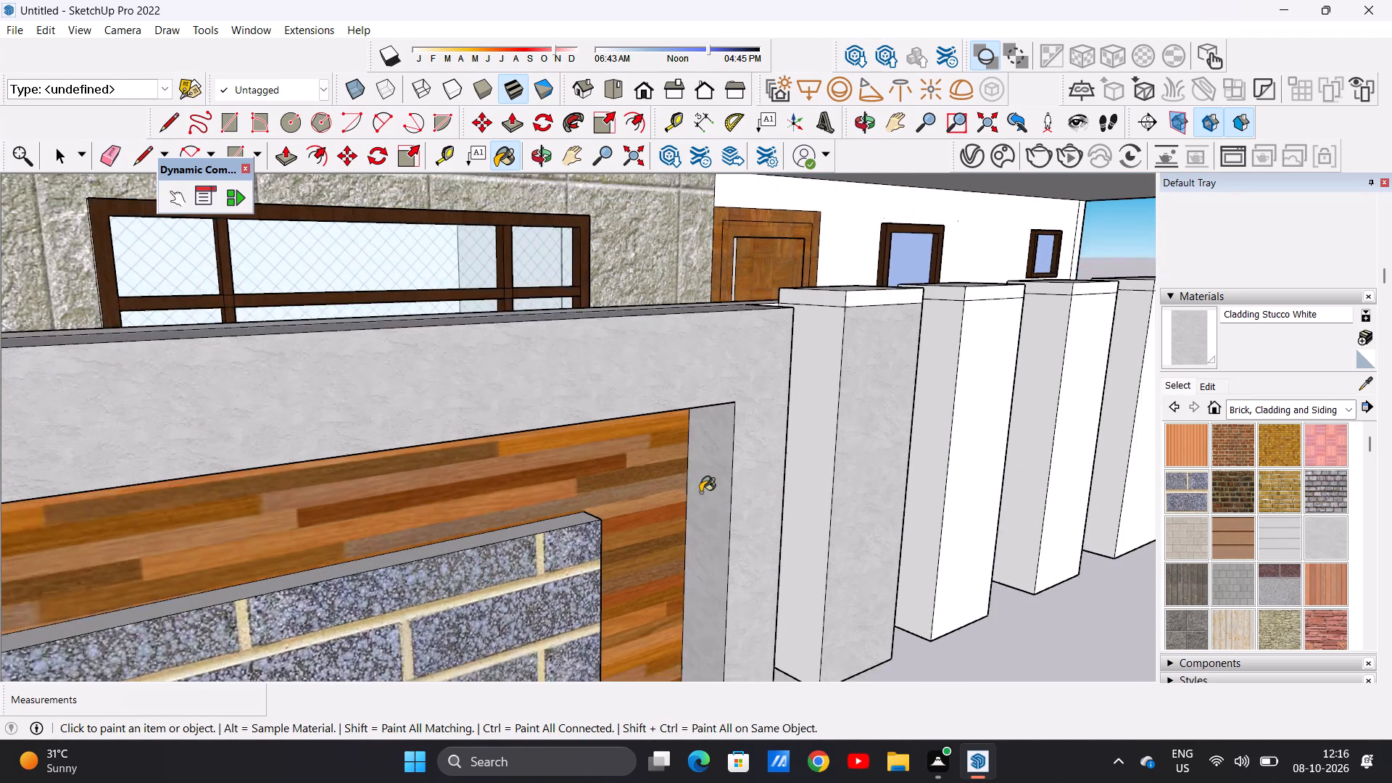
Paint the front and both side faces of the second boundary pillar from the brick panel with Cladding Stucco White.
scroll(700, 492, "down", 2)
scroll(697, 472, "up", 1)
scroll(697, 472, "down", 3)
scroll(694, 491, "up", 2)
scroll(690, 486, "down", 5)
scroll(779, 420, "up", 5)
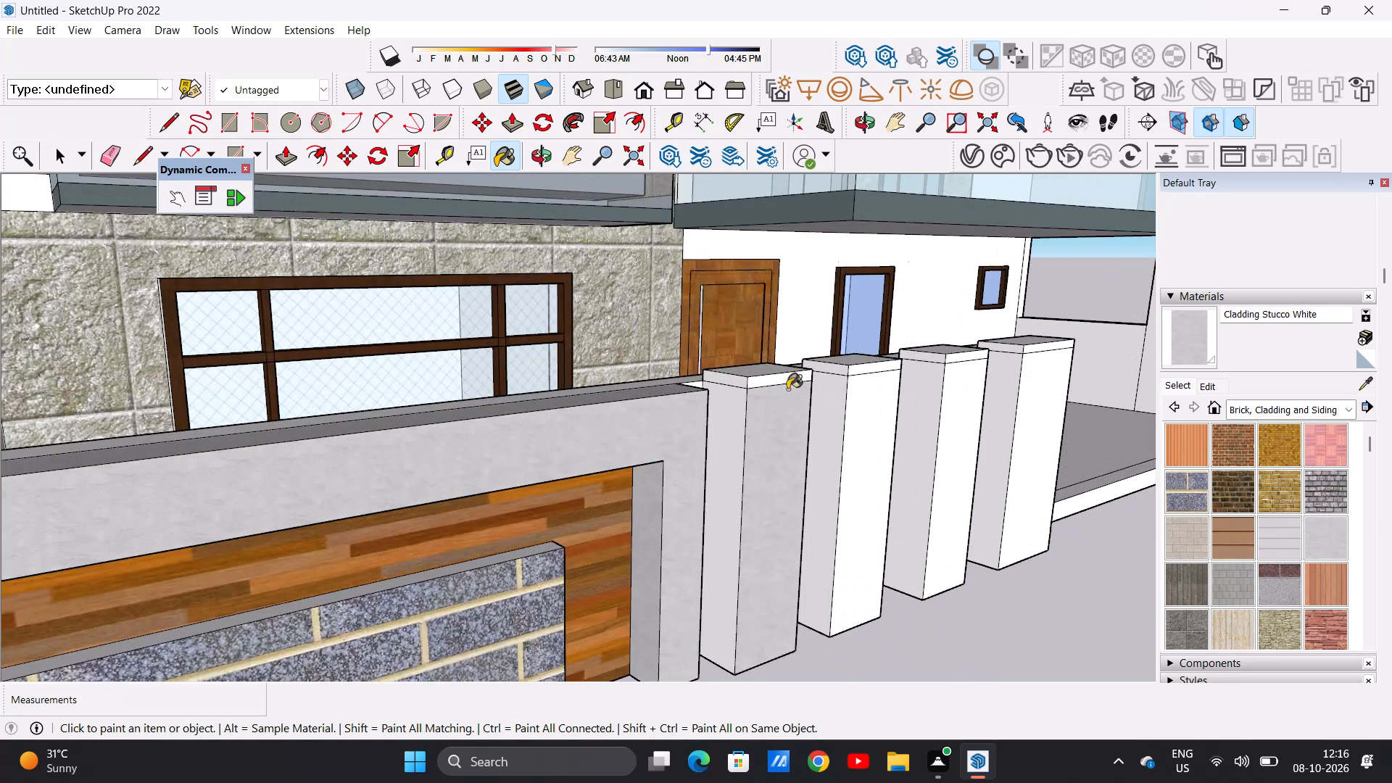
middle_click_drag(723, 445, 711, 452)
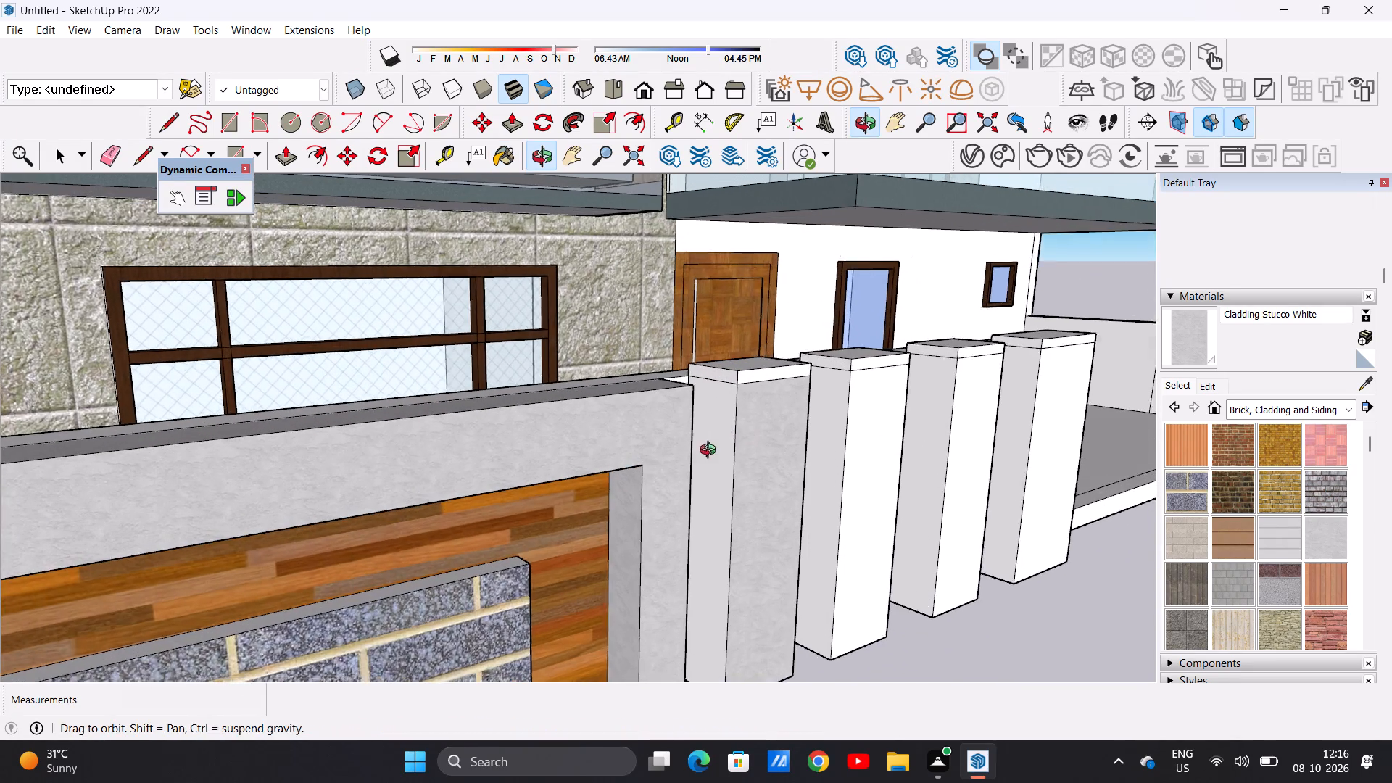
middle_click_drag(711, 452, 625, 515)
middle_click(625, 515)
scroll(635, 443, "up", 5)
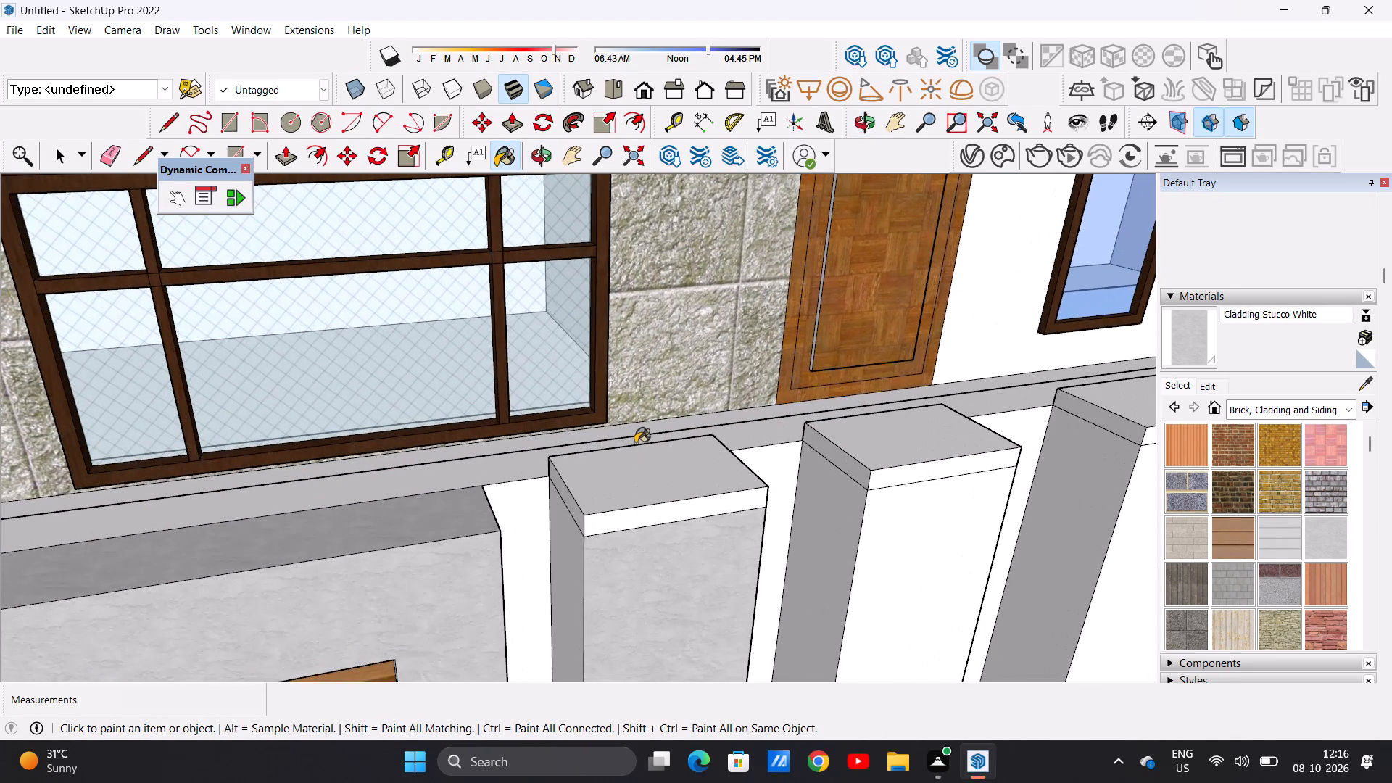
scroll(621, 436, "down", 5)
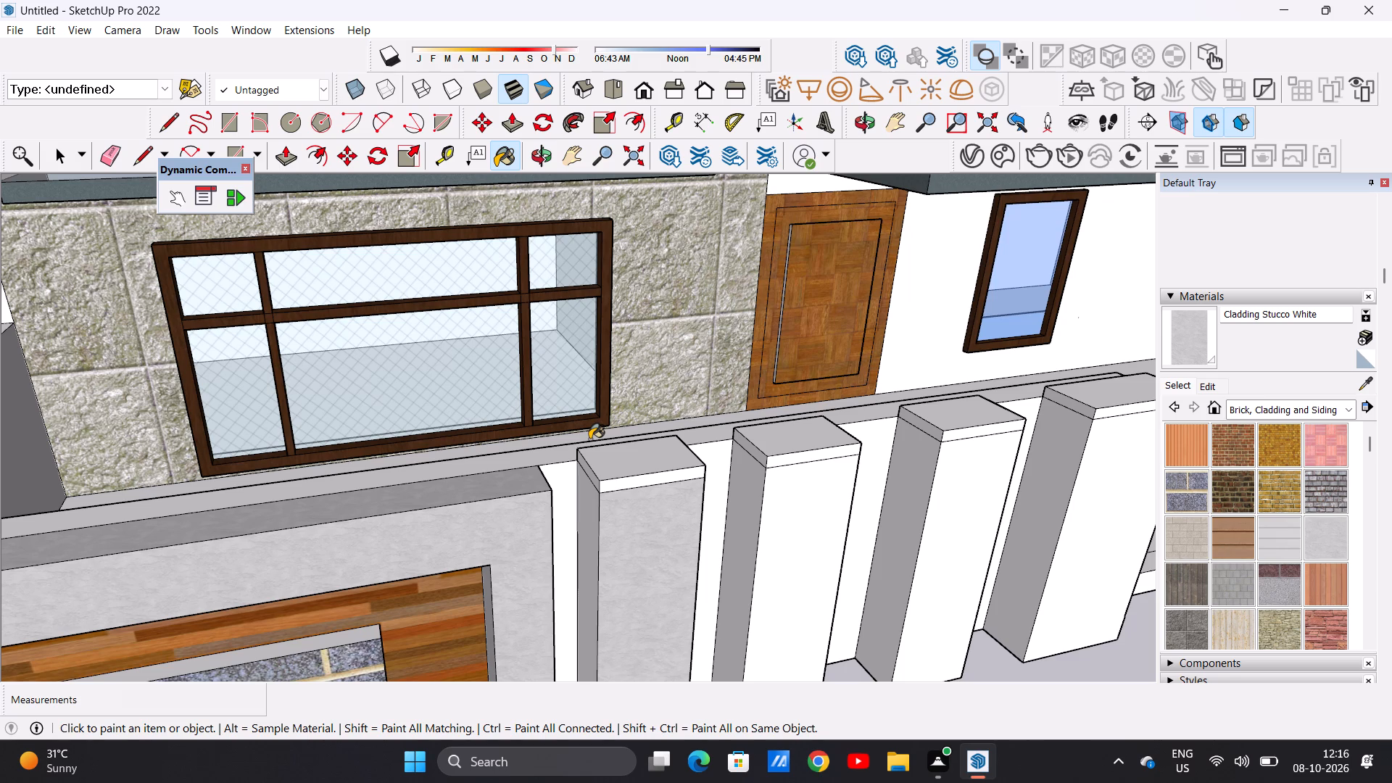
scroll(682, 492, "down", 5)
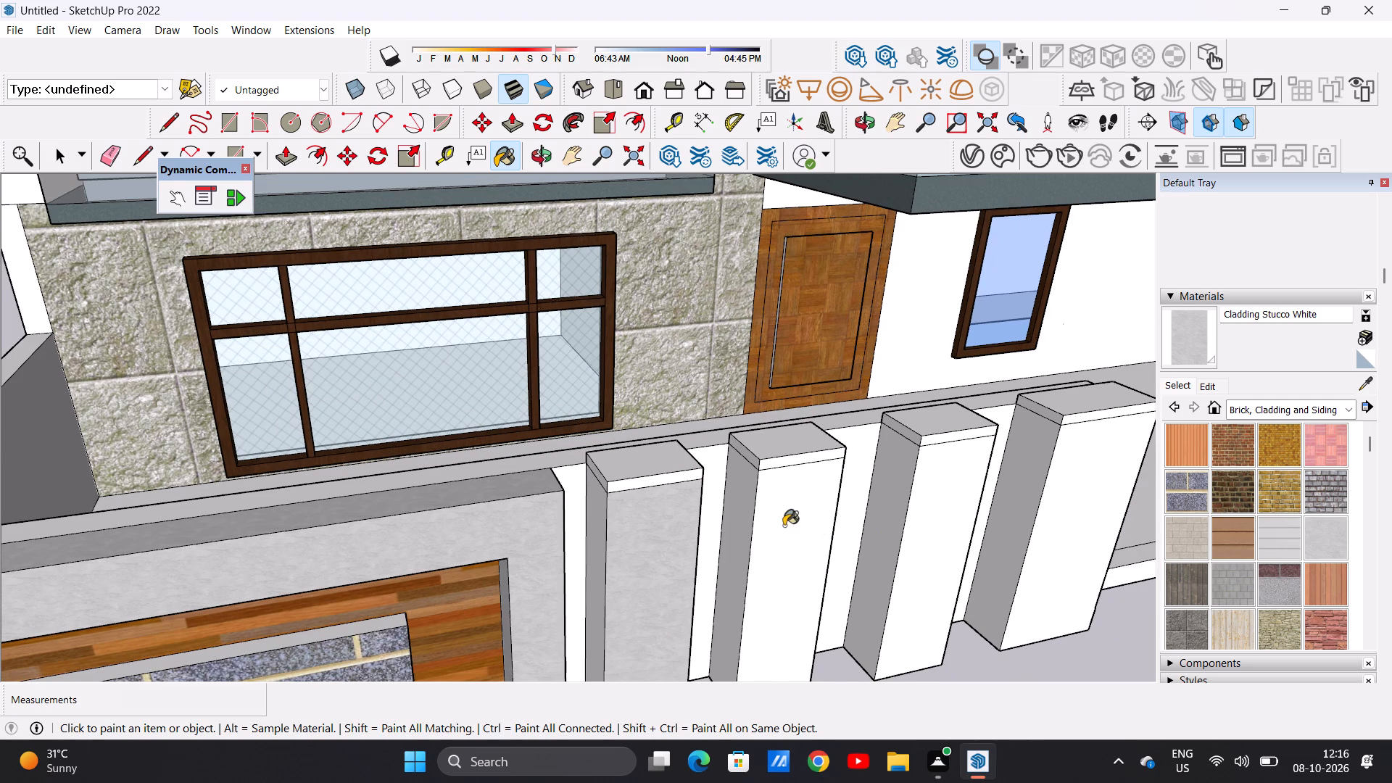
left_click(784, 526)
scroll(775, 487, "up", 10)
left_click(721, 494)
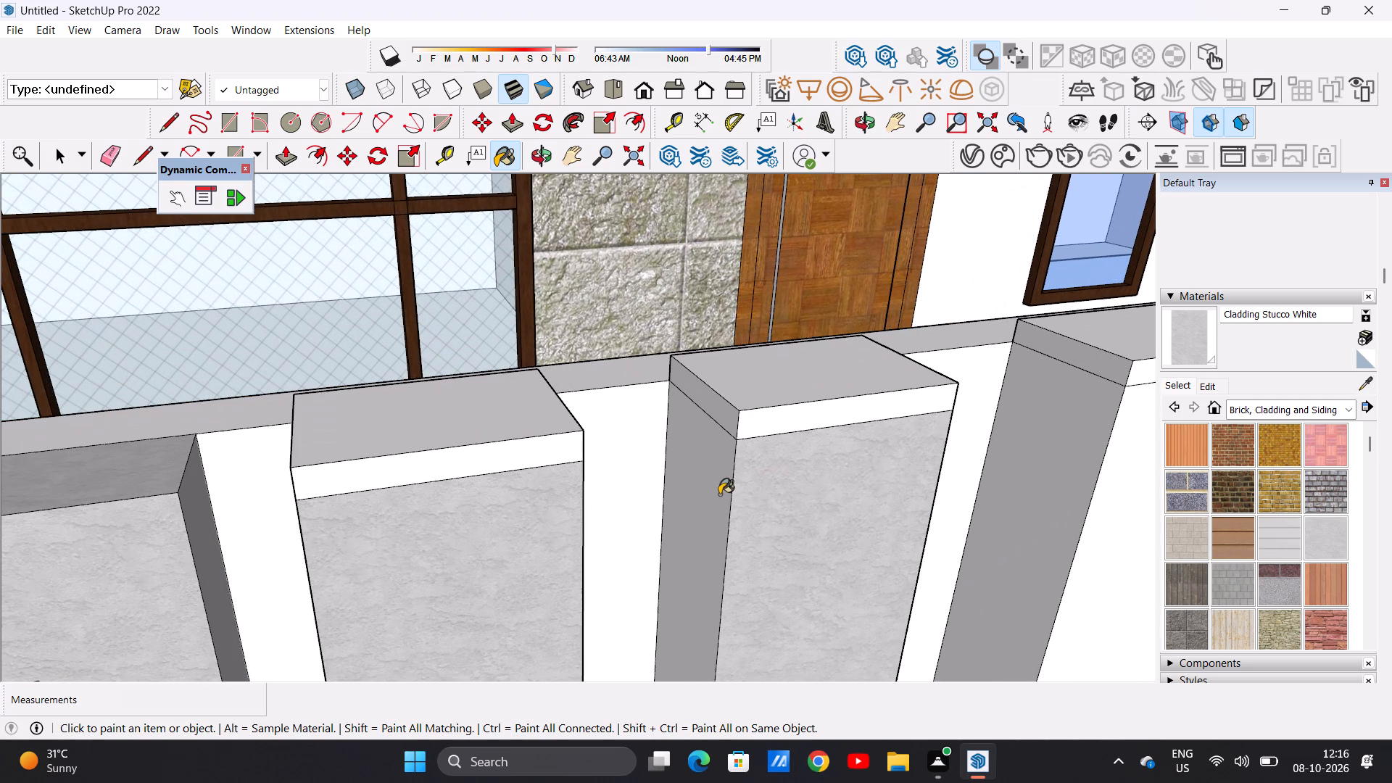
scroll(735, 542, "down", 8)
middle_click_drag(618, 534, 410, 484)
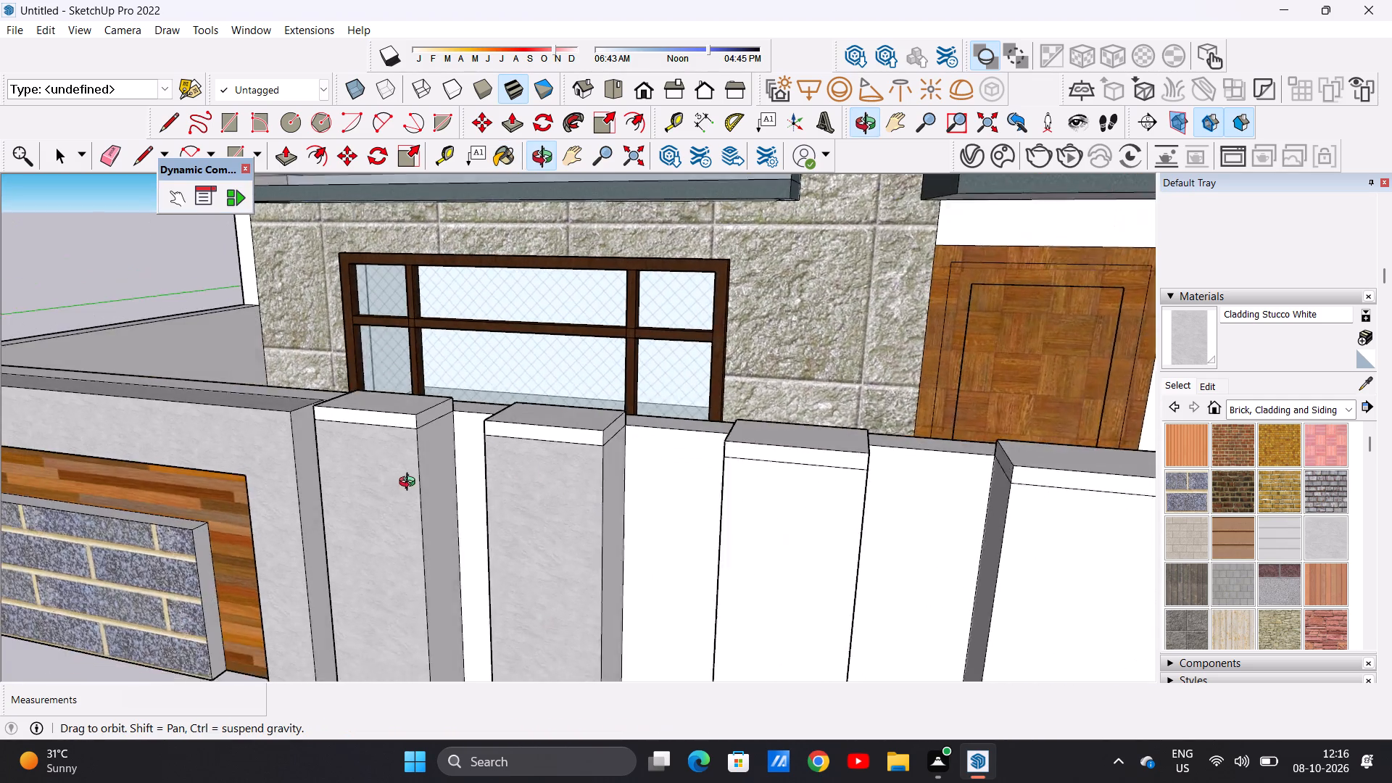
middle_click_drag(410, 484, 388, 498)
scroll(546, 496, "up", 4)
left_click(581, 508)
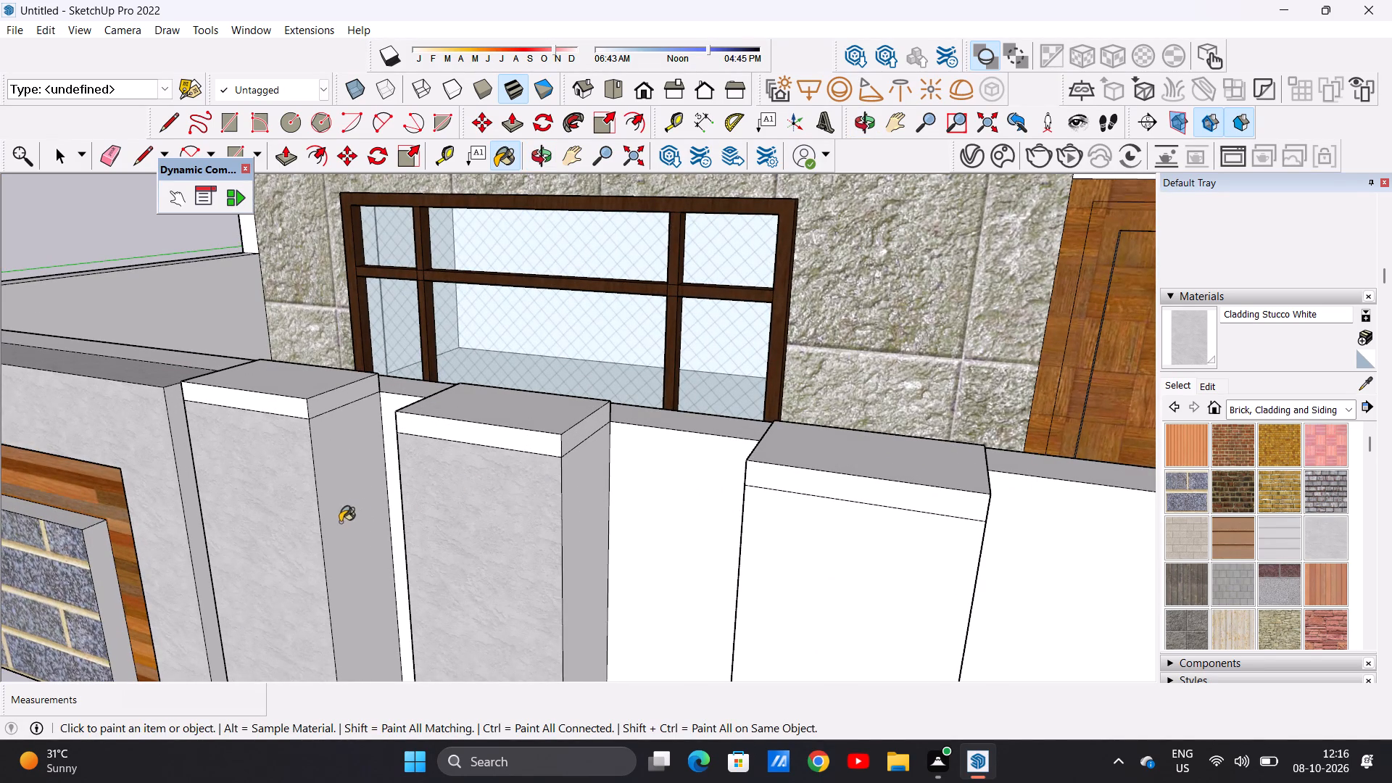
Paint the first boundary pillar's side face towards the second pillar with Cladding Stucco White.
left_click(339, 522)
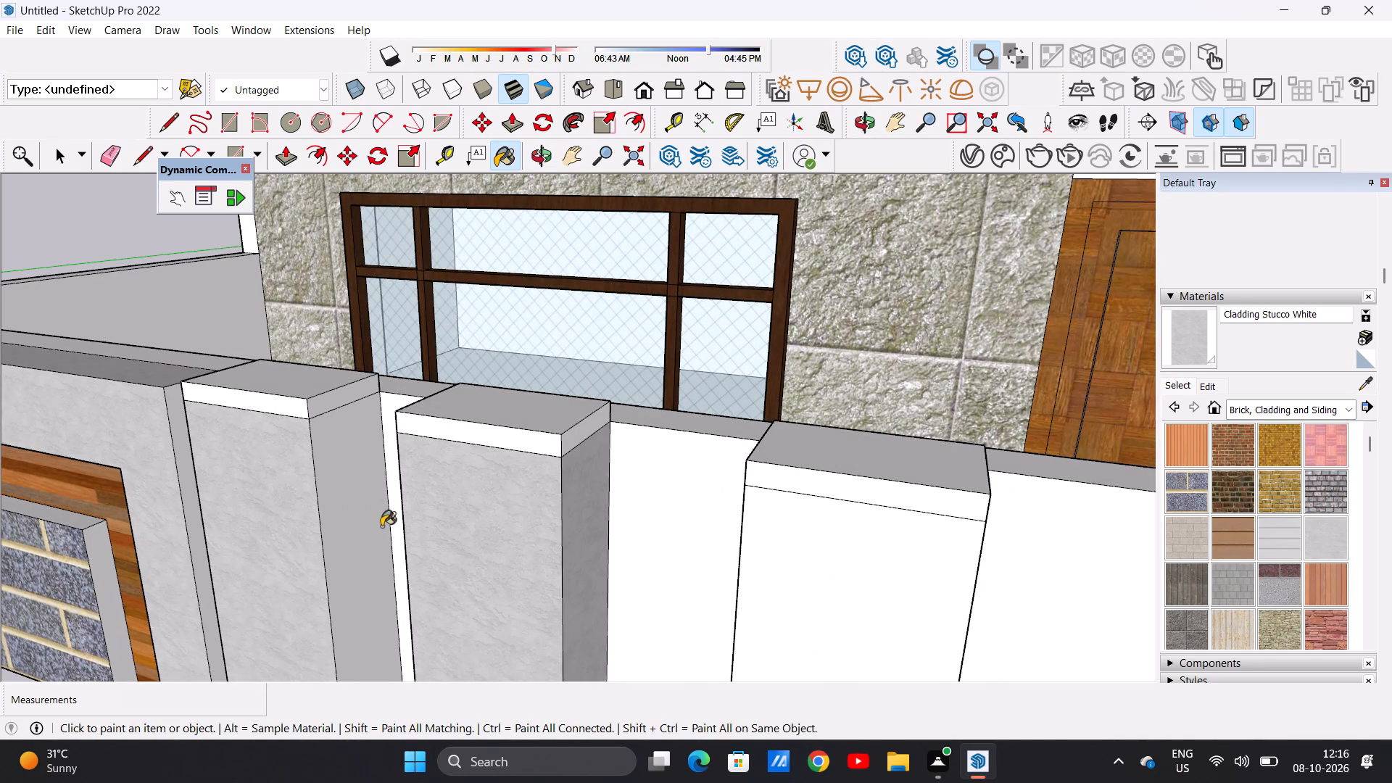
Paint the front and both side faces of the third boundary pillar from the brick panel with Cladding Stucco White.
scroll(801, 613, "down", 5)
scroll(789, 489, "down", 2)
scroll(789, 476, "up", 1)
scroll(788, 474, "down", 2)
scroll(816, 571, "up", 1)
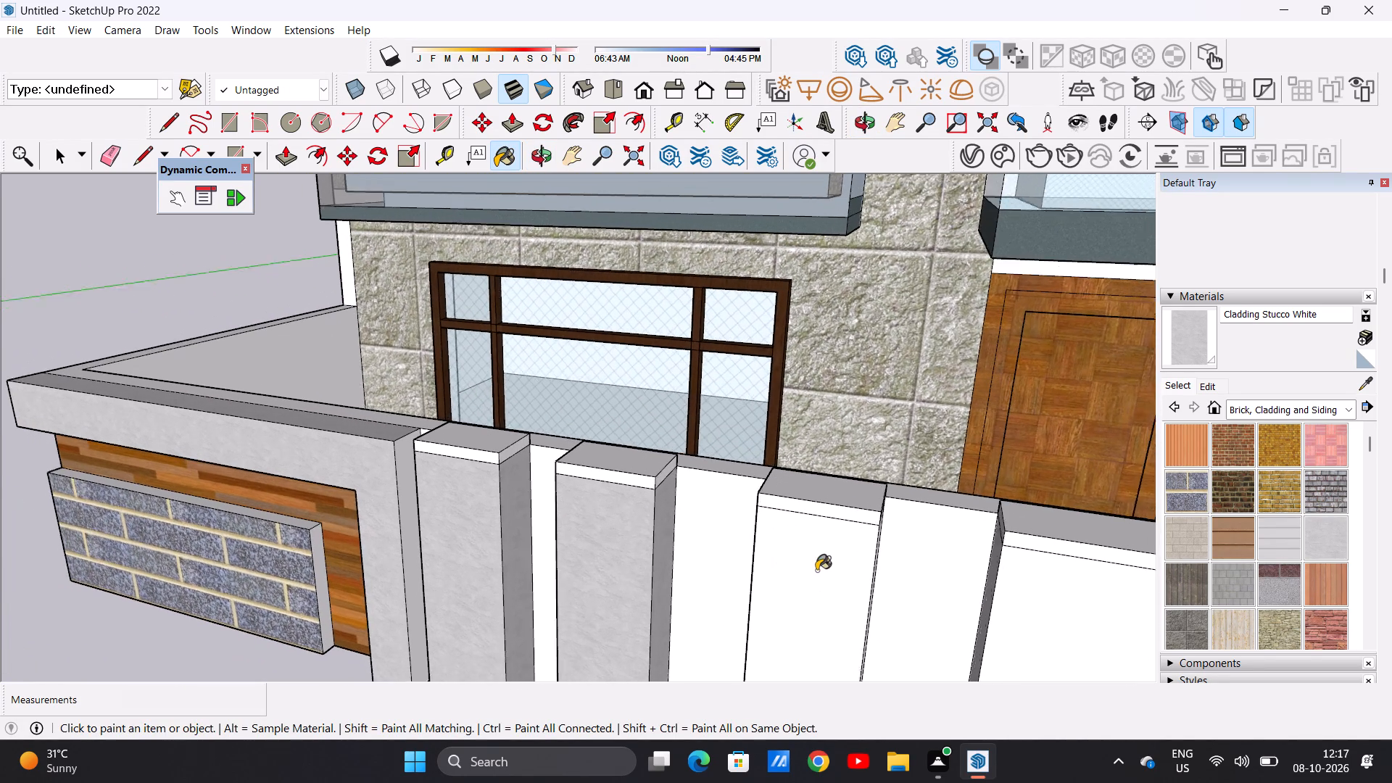
scroll(816, 571, "up", 1)
left_click(815, 571)
middle_click_drag(862, 569, 648, 562)
left_click(550, 569)
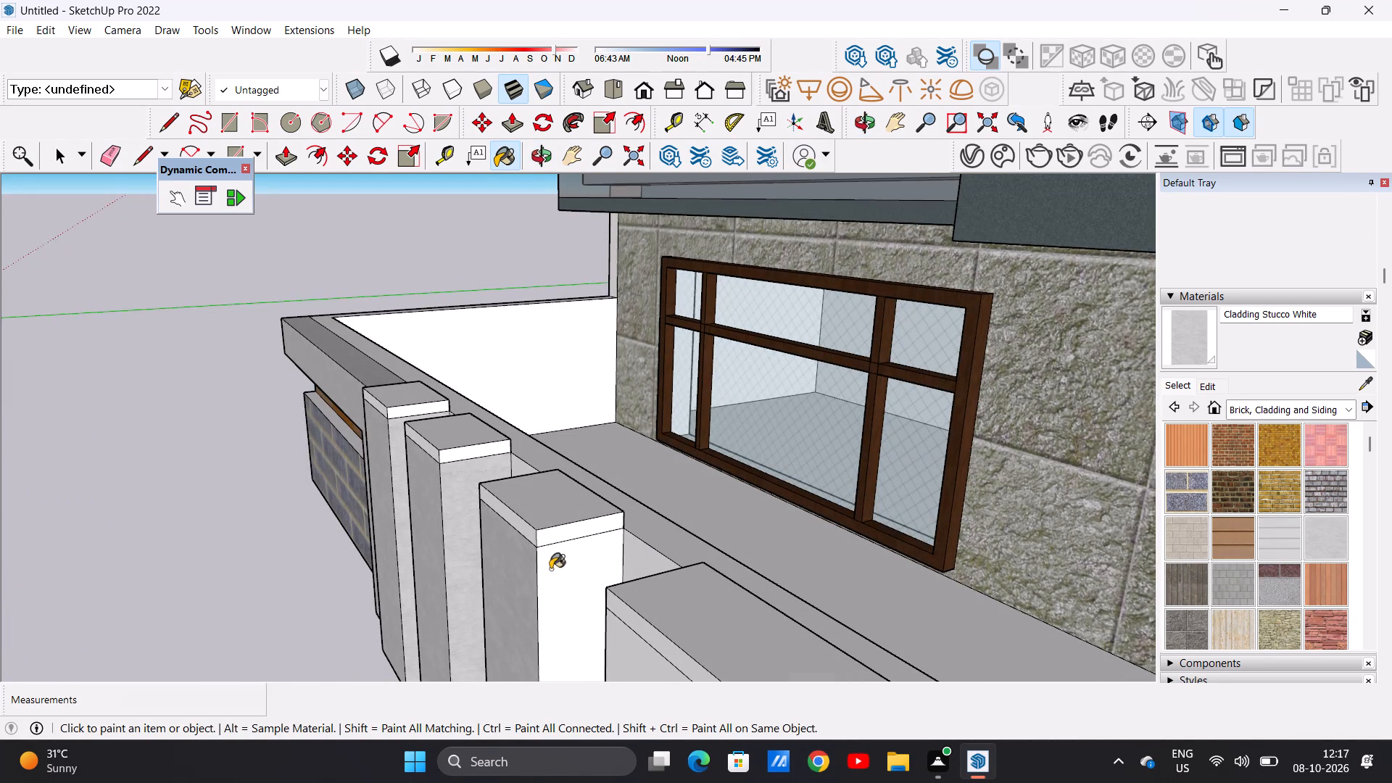
scroll(664, 589, "down", 3)
middle_click_drag(526, 589, 950, 530)
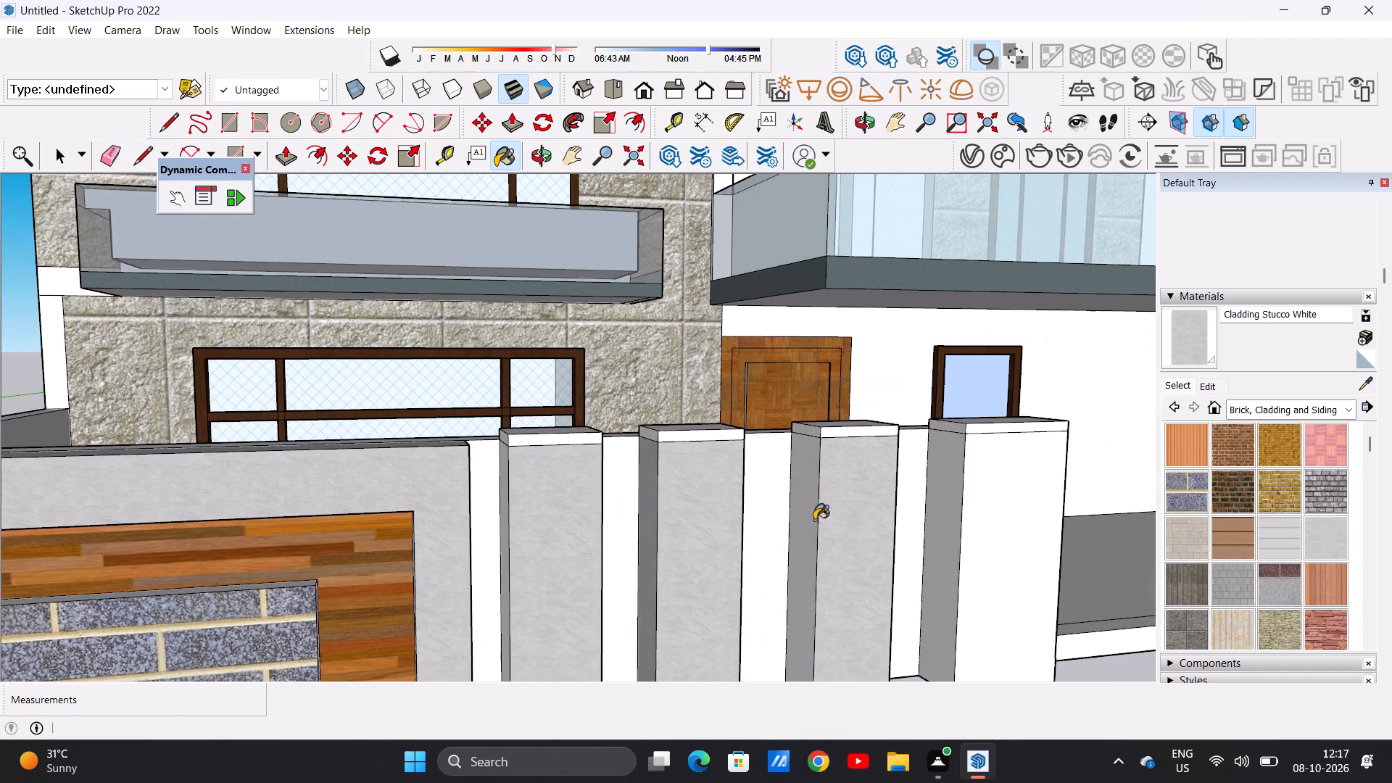
scroll(814, 520, "up", 2)
left_click(803, 504)
Paint the front and both sides of the wide fourth boundary pillar with Cladding Stucco White, including the strip at its base.
left_click(974, 527)
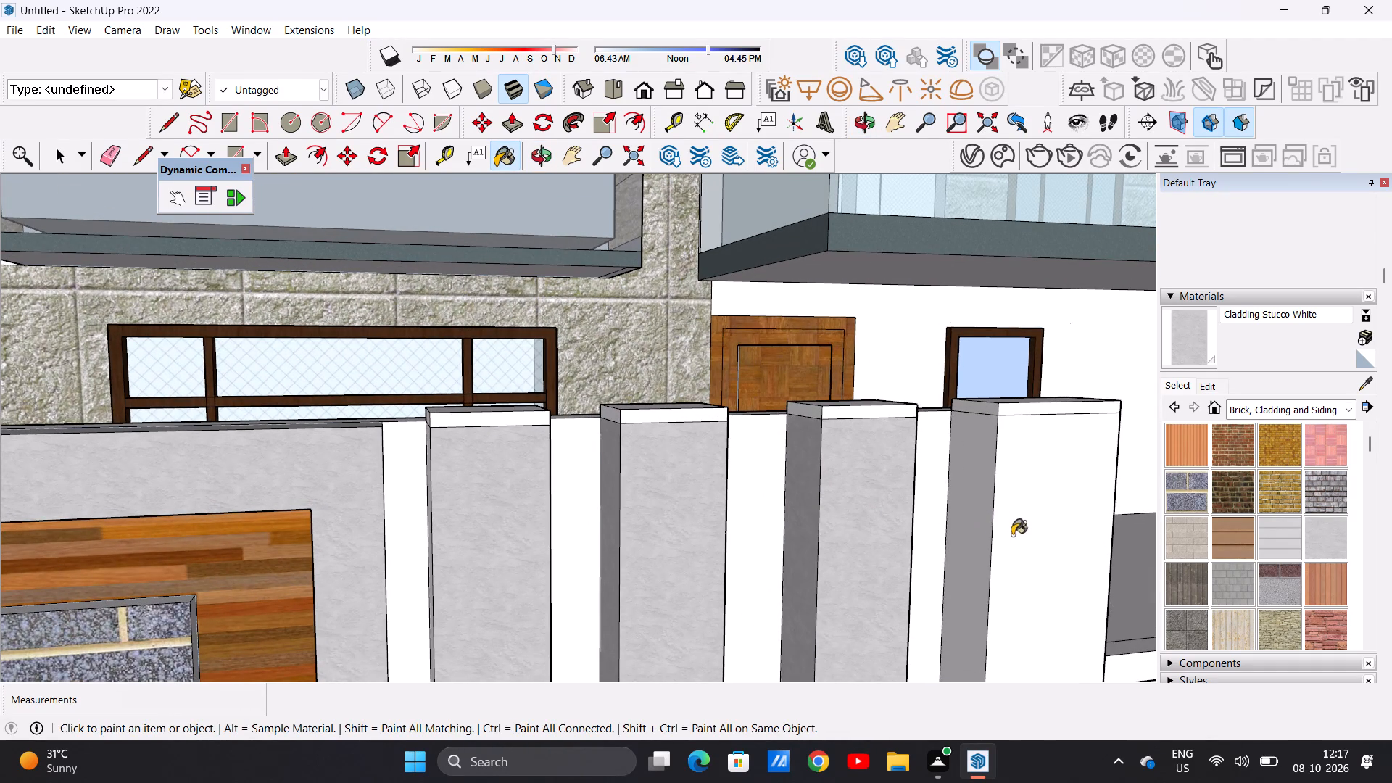
left_click(1012, 535)
scroll(873, 336, "down", 5)
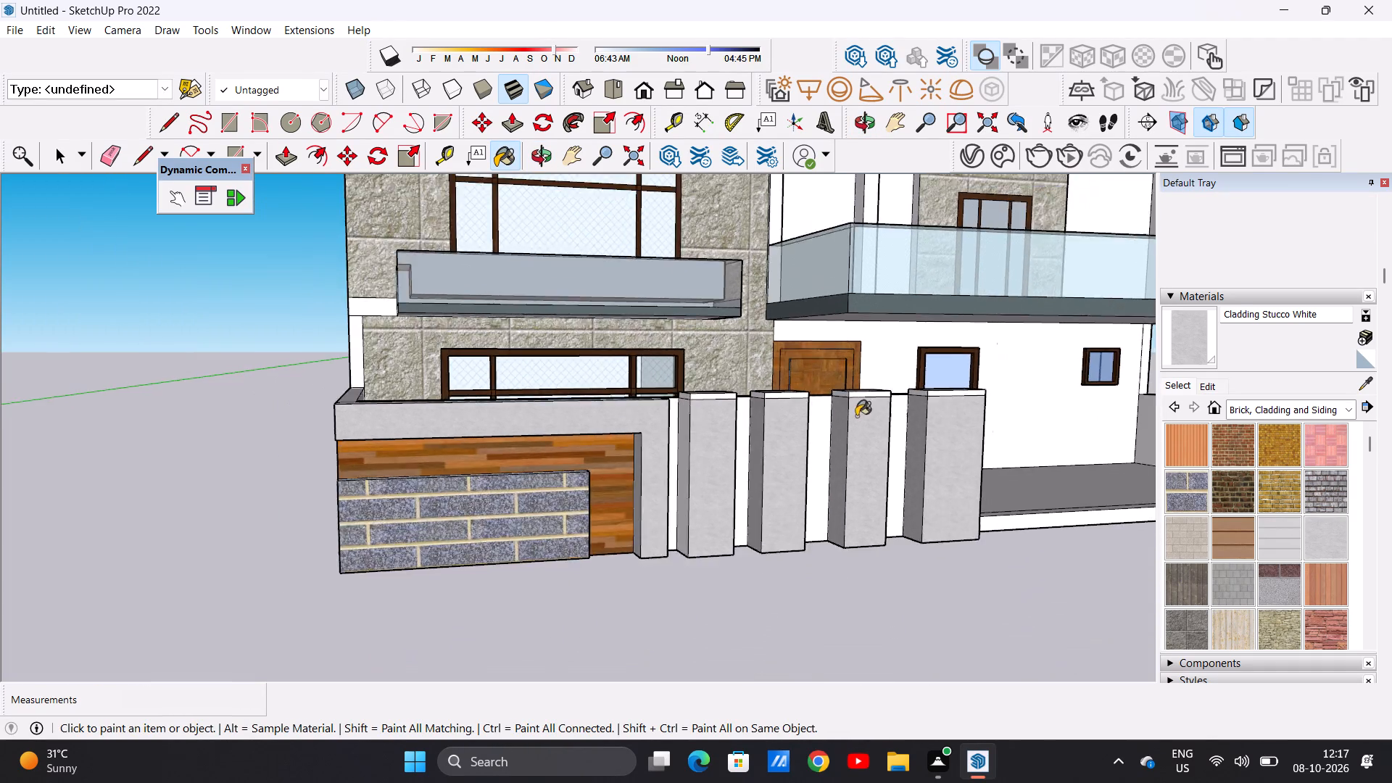
scroll(856, 416, "down", 4)
middle_click_drag(942, 461, 663, 459)
scroll(689, 454, "up", 7)
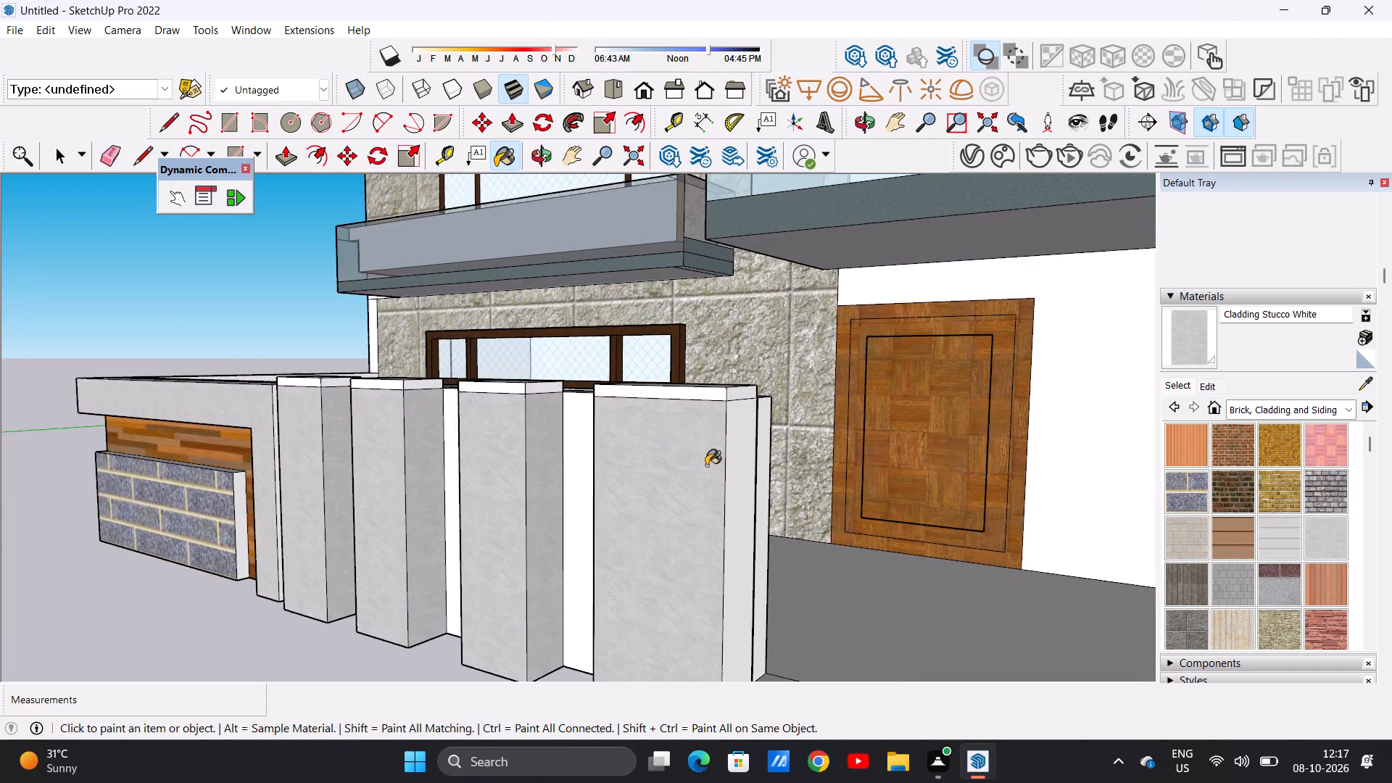
scroll(706, 465, "up", 4)
left_click(733, 478)
scroll(747, 581, "down", 6)
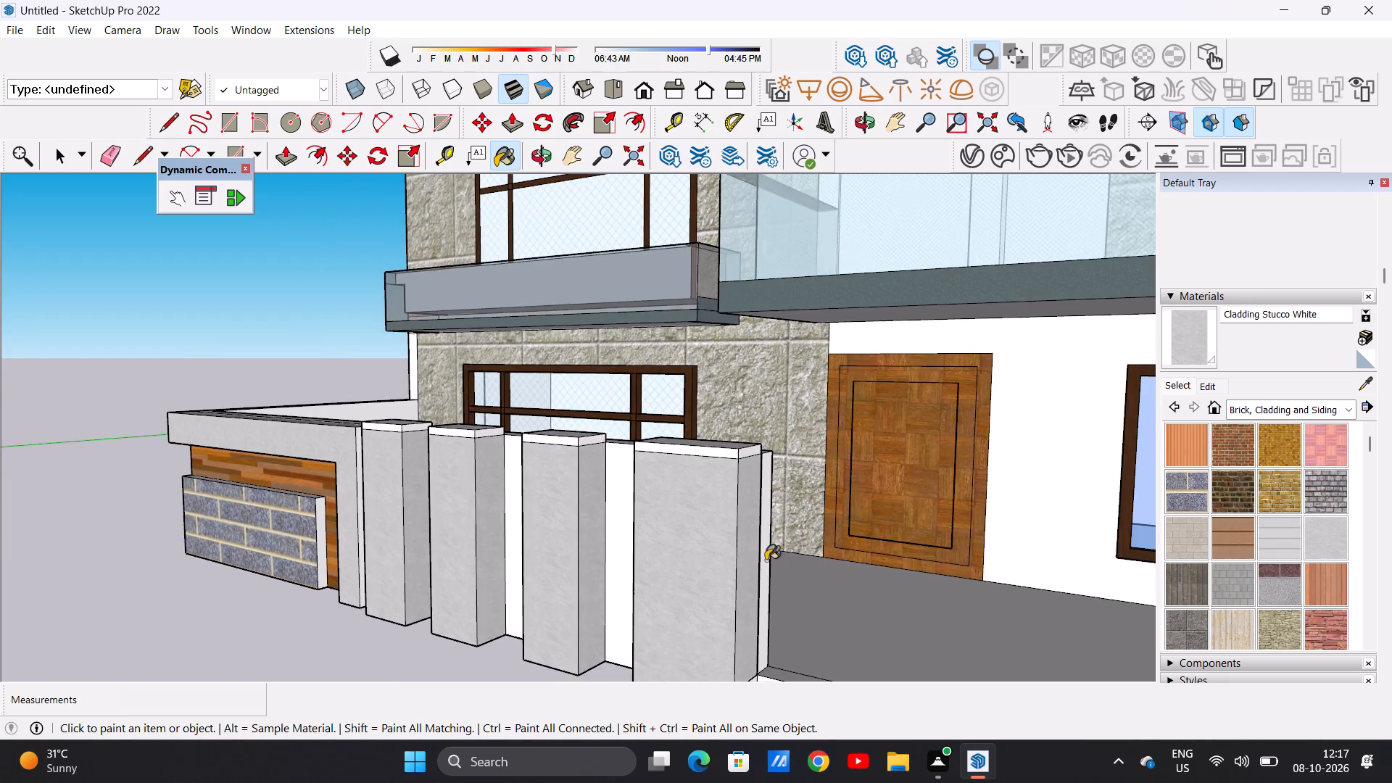
scroll(766, 560, "down", 5)
scroll(758, 650, "up", 13)
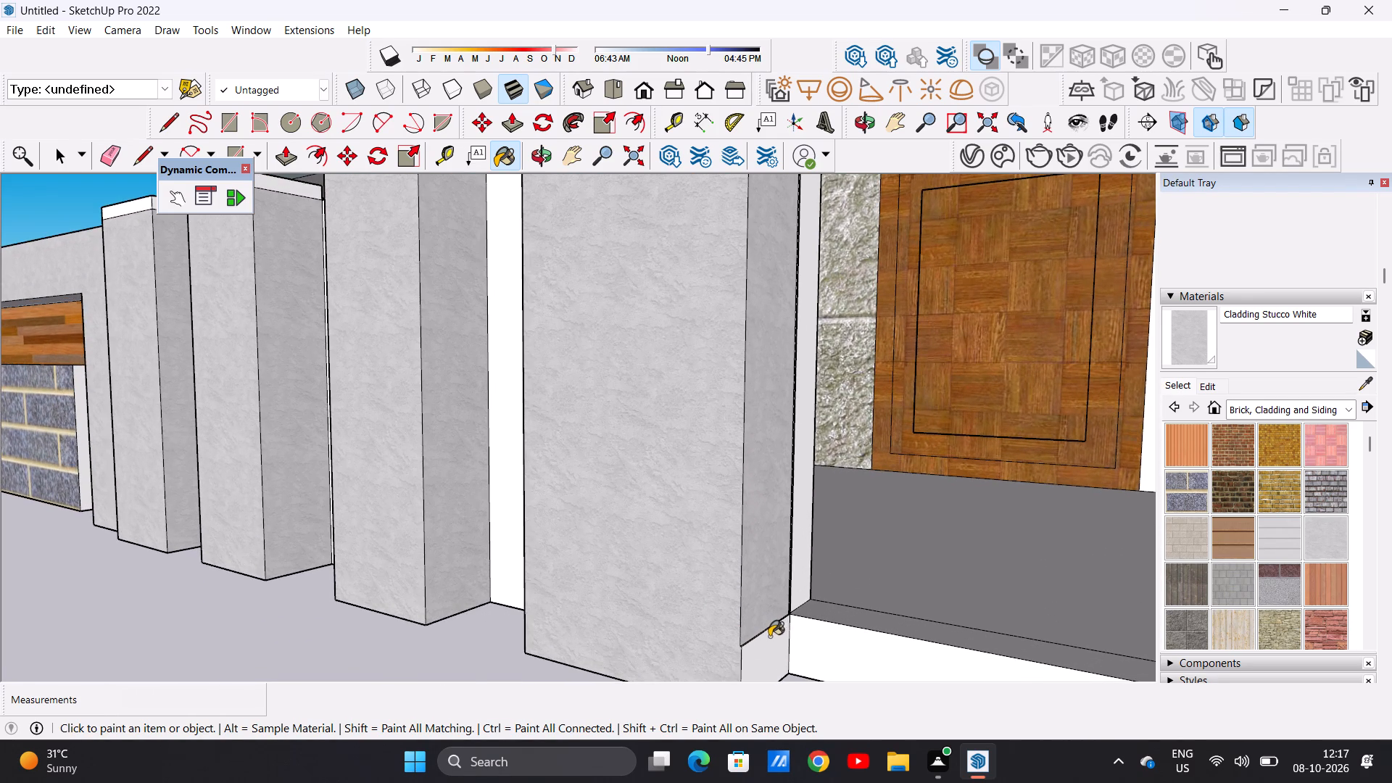
left_click(769, 650)
Paint the front edge and top of the first boundary pillar's cap with Wood Veneer 01 from the Wood collection.
scroll(743, 627, "down", 4)
scroll(767, 612, "up", 1)
scroll(767, 612, "down", 8)
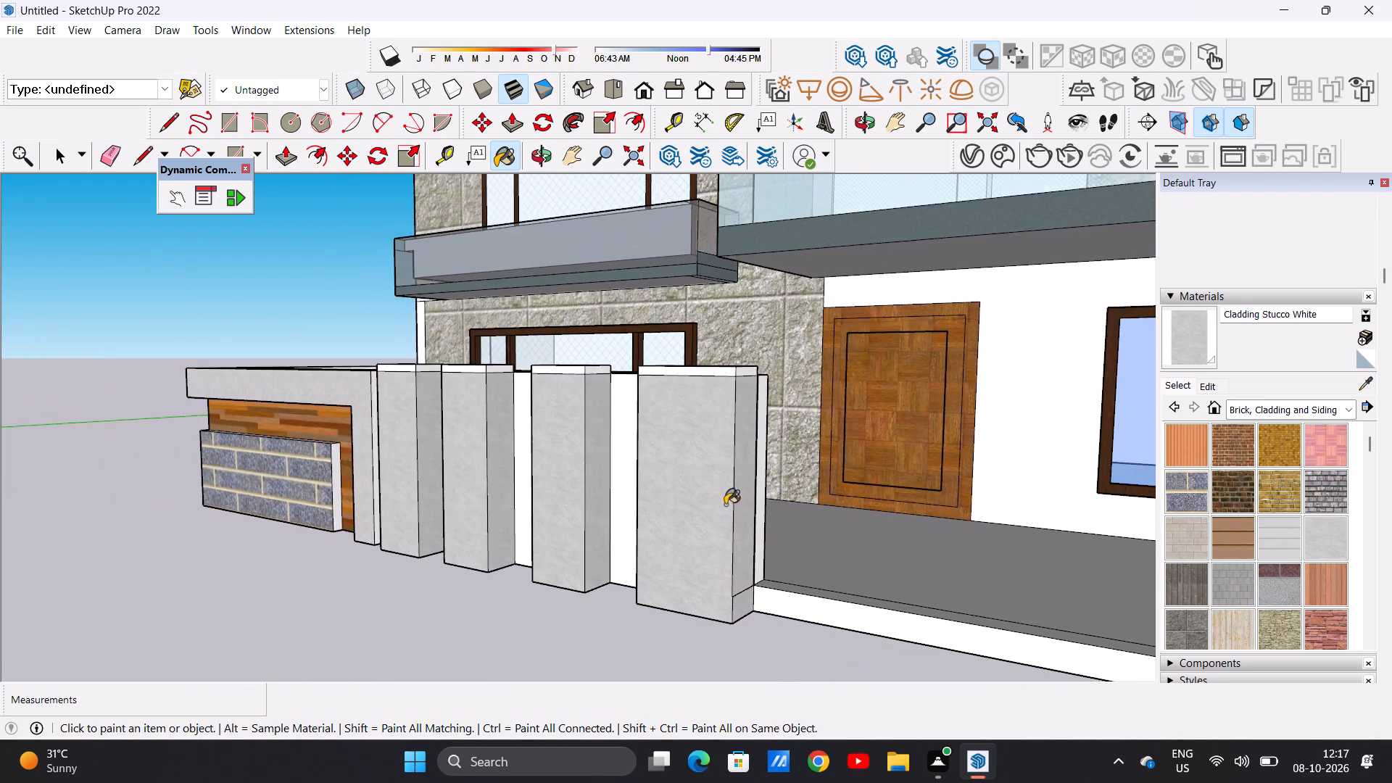
scroll(725, 505, "down", 2)
scroll(710, 530, "up", 1)
scroll(710, 530, "down", 3)
scroll(695, 561, "up", 1)
middle_click_drag(519, 497, 726, 616)
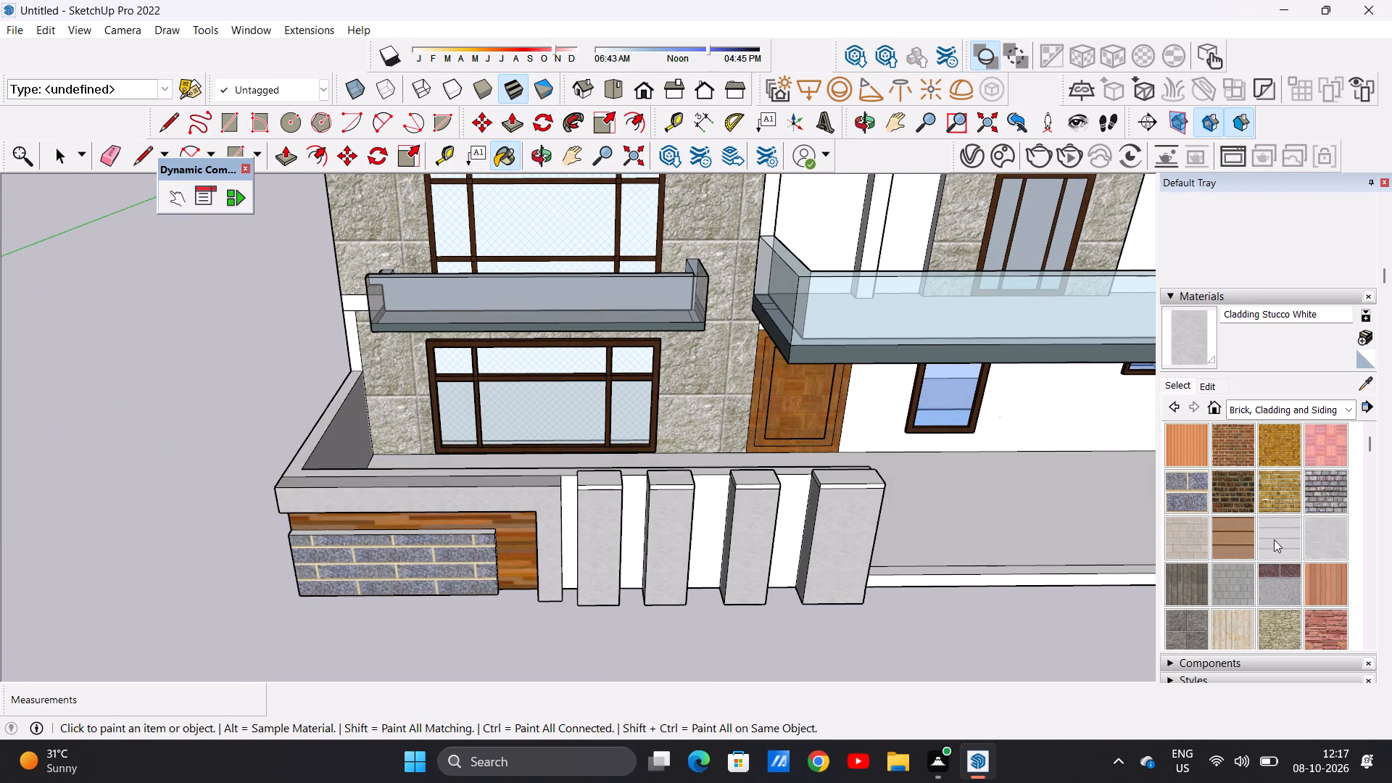
left_click(1353, 409)
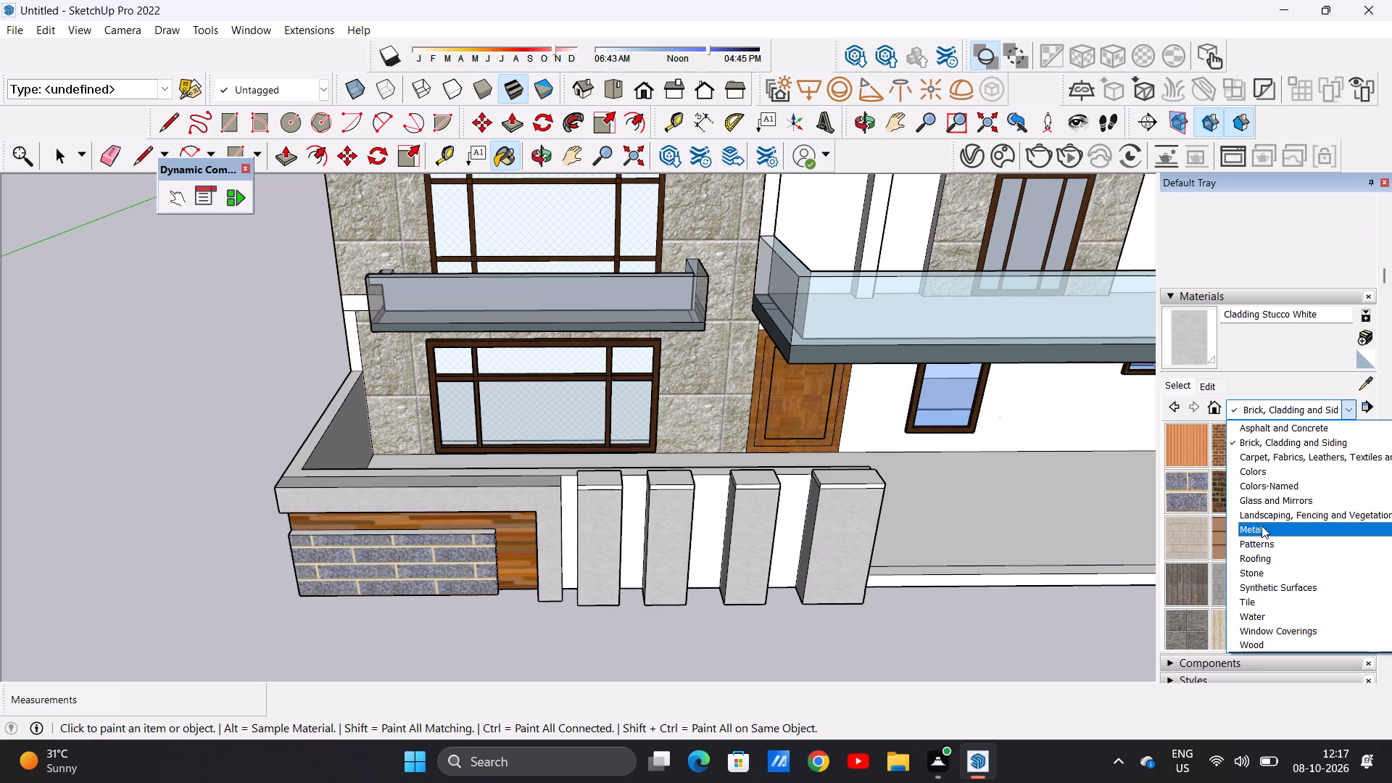
double_click(1243, 641)
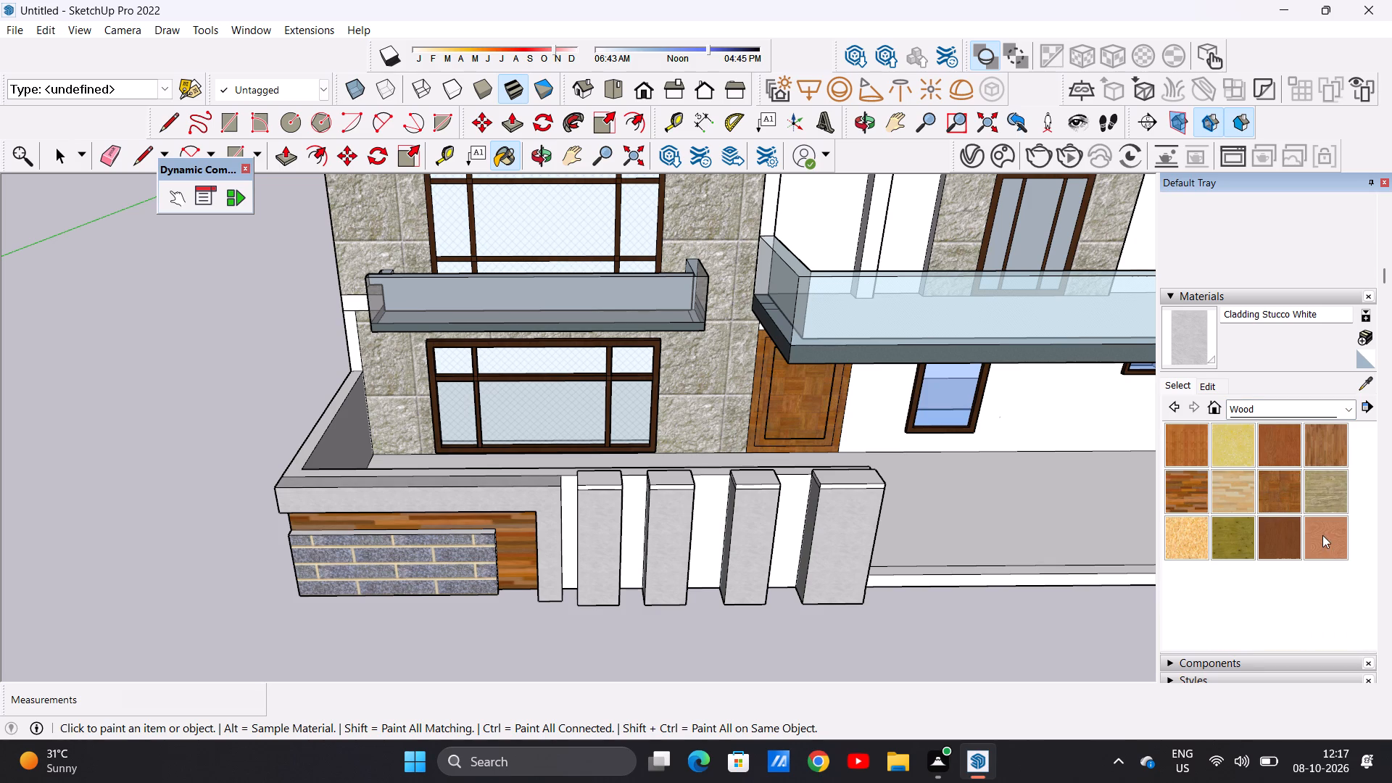
left_click(1275, 536)
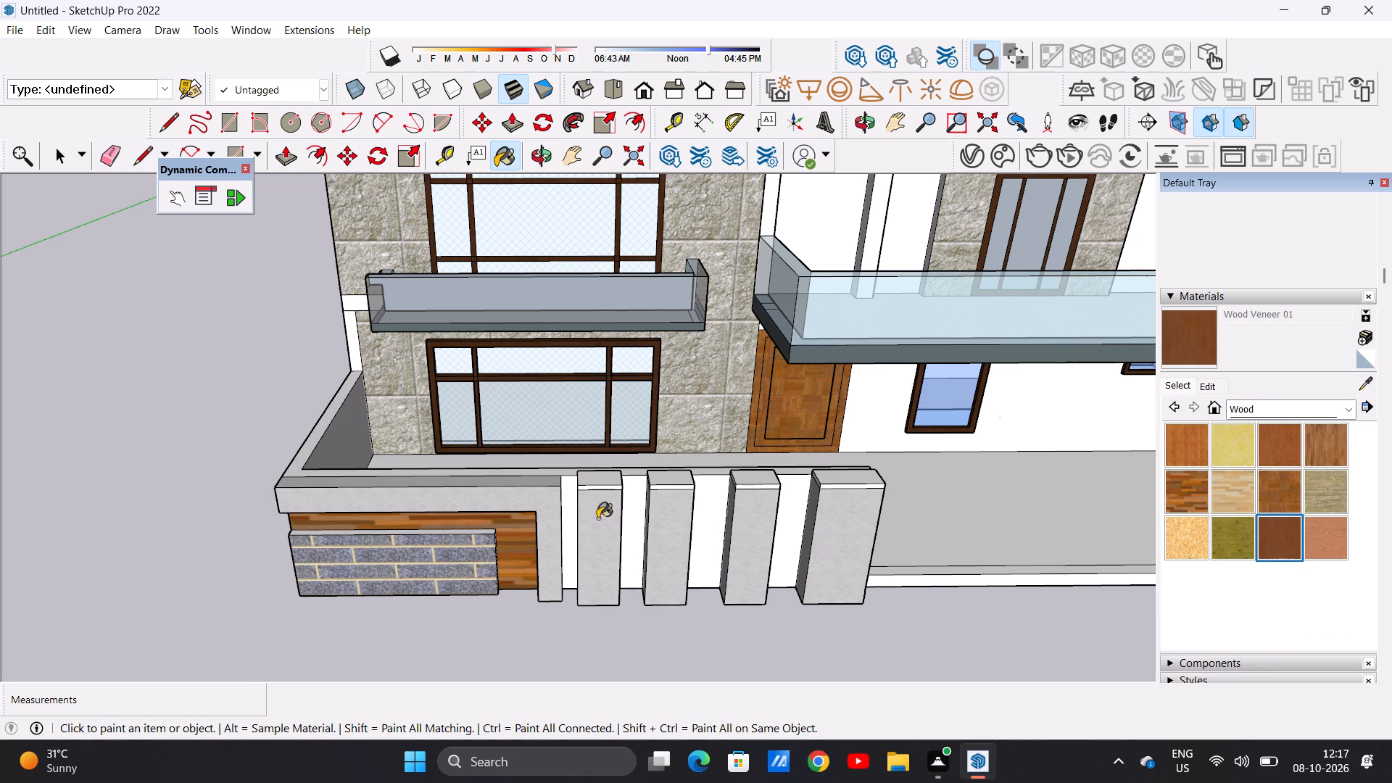
scroll(575, 468, "up", 20)
scroll(575, 468, "up", 1)
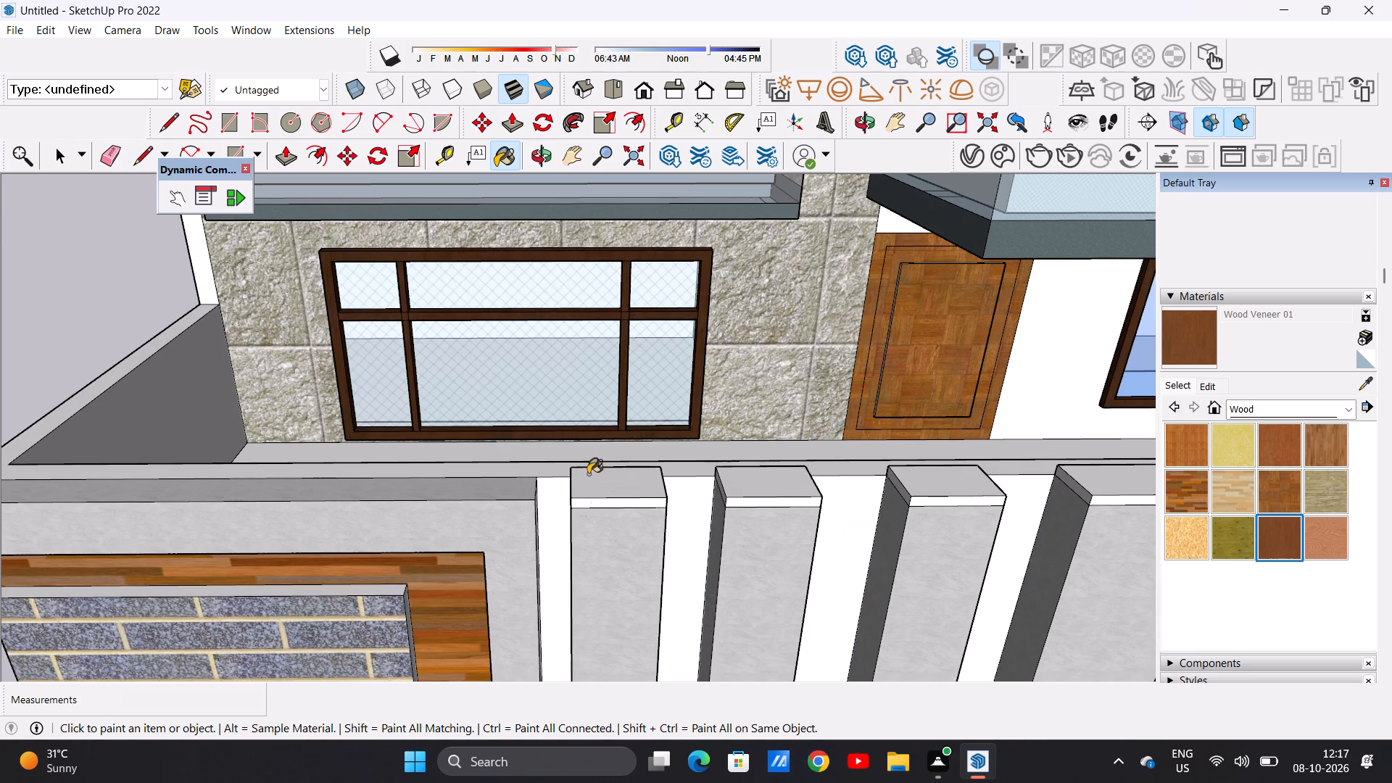
scroll(618, 509, "up", 11)
double_click(610, 487)
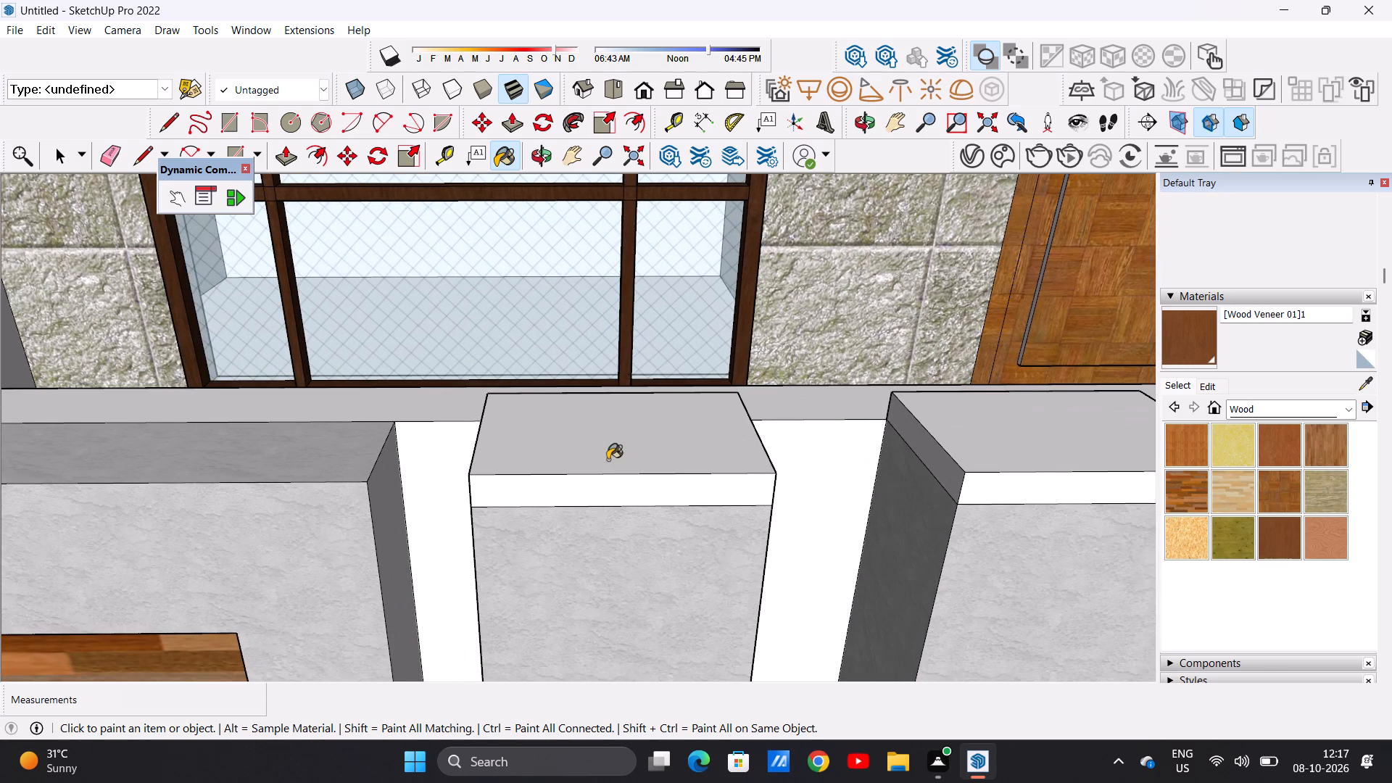
left_click(604, 450)
Paint both side edges of the first boundary pillar's cap with Wood Veneer 01.
scroll(594, 513, "down", 3)
middle_click_drag(518, 482, 732, 445)
scroll(592, 471, "up", 1)
scroll(589, 474, "down", 1)
scroll(573, 489, "up", 3)
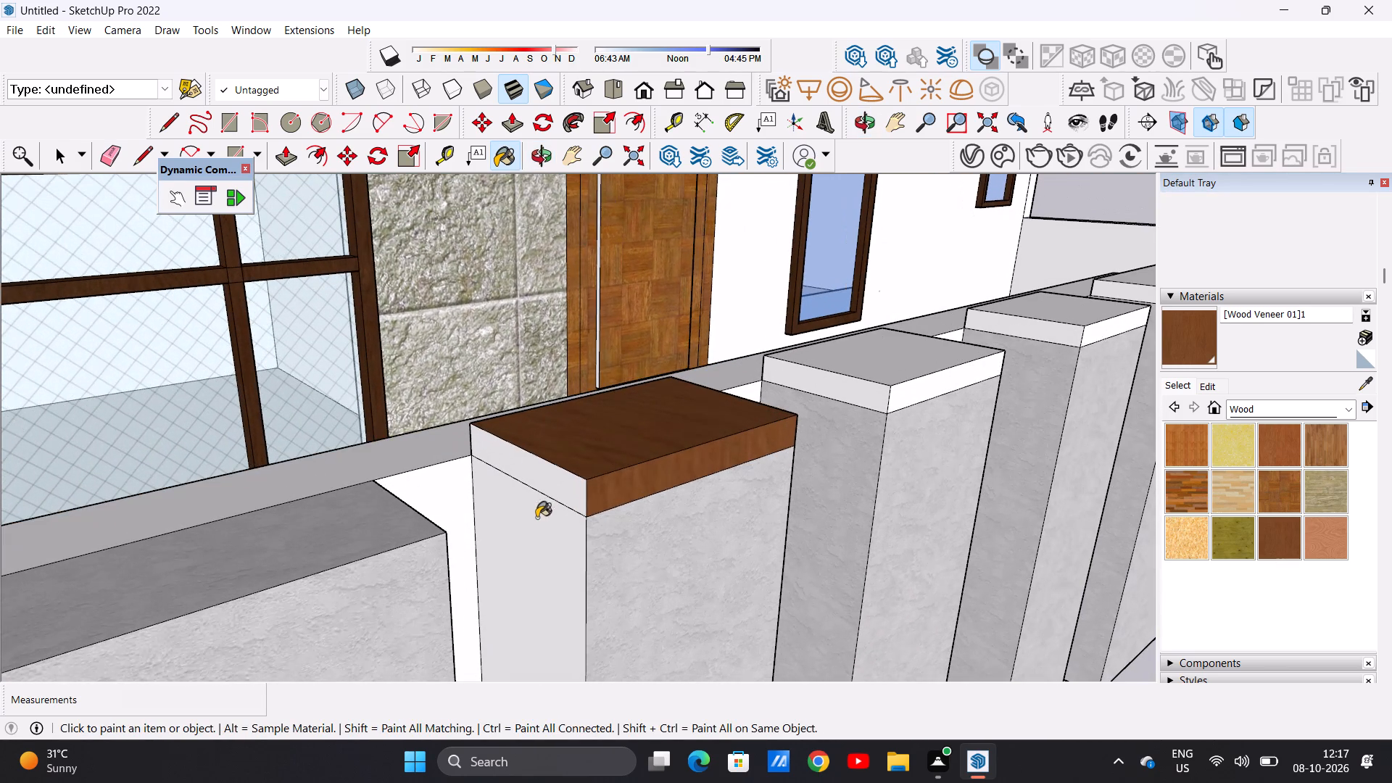
left_click(565, 491)
scroll(547, 510, "down", 3)
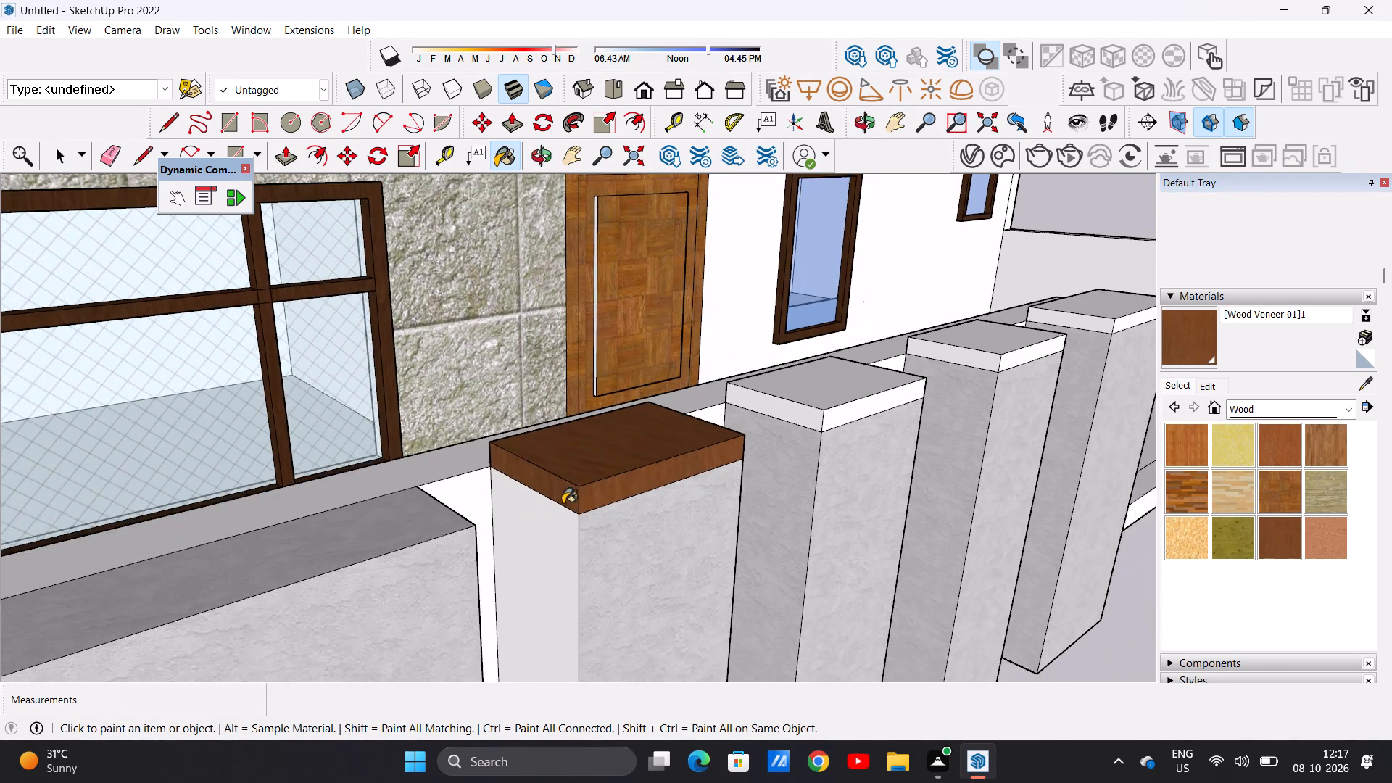
scroll(563, 504, "down", 3)
middle_click_drag(681, 535, 404, 536)
scroll(407, 462, "up", 8)
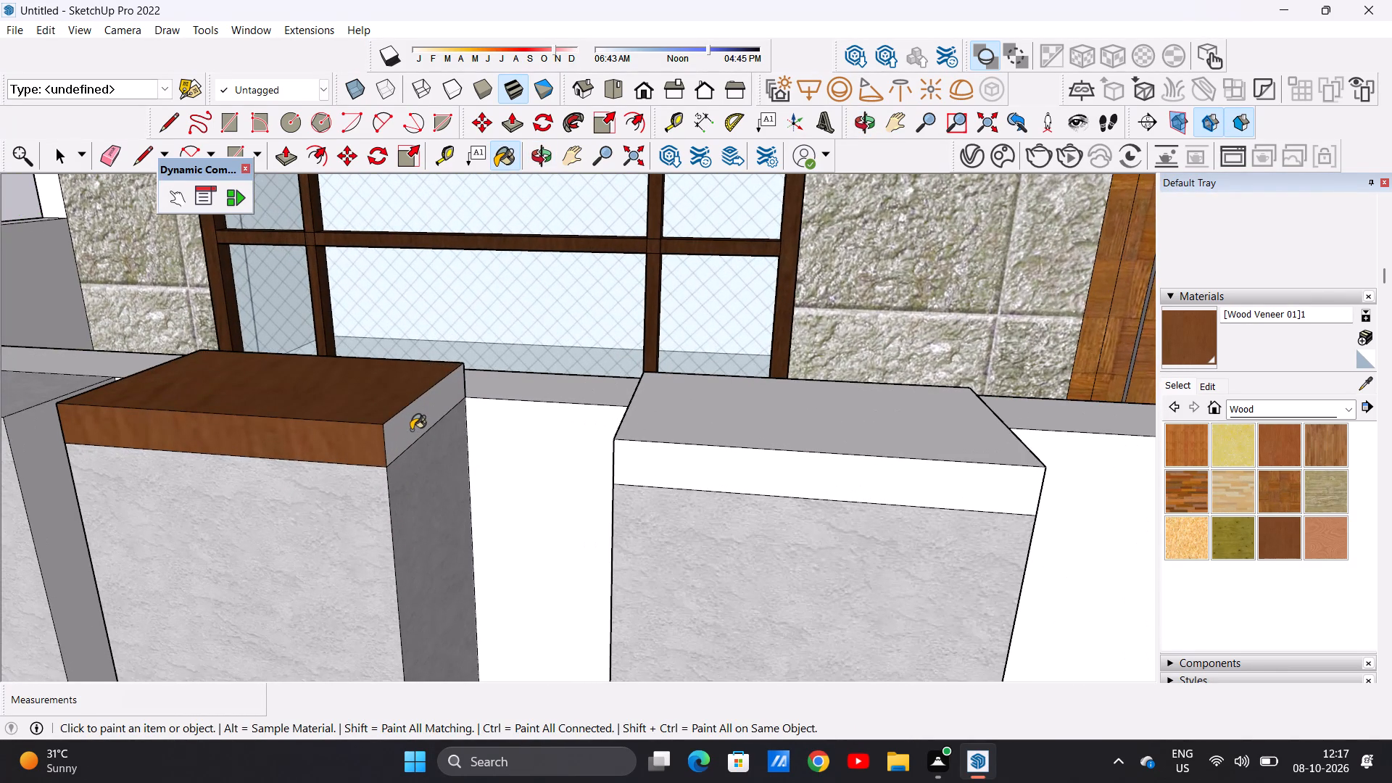
left_click(411, 430)
Paint the top, front and both side edges of the second boundary pillar's cap with Wood Veneer 01.
left_click(668, 420)
left_click(650, 471)
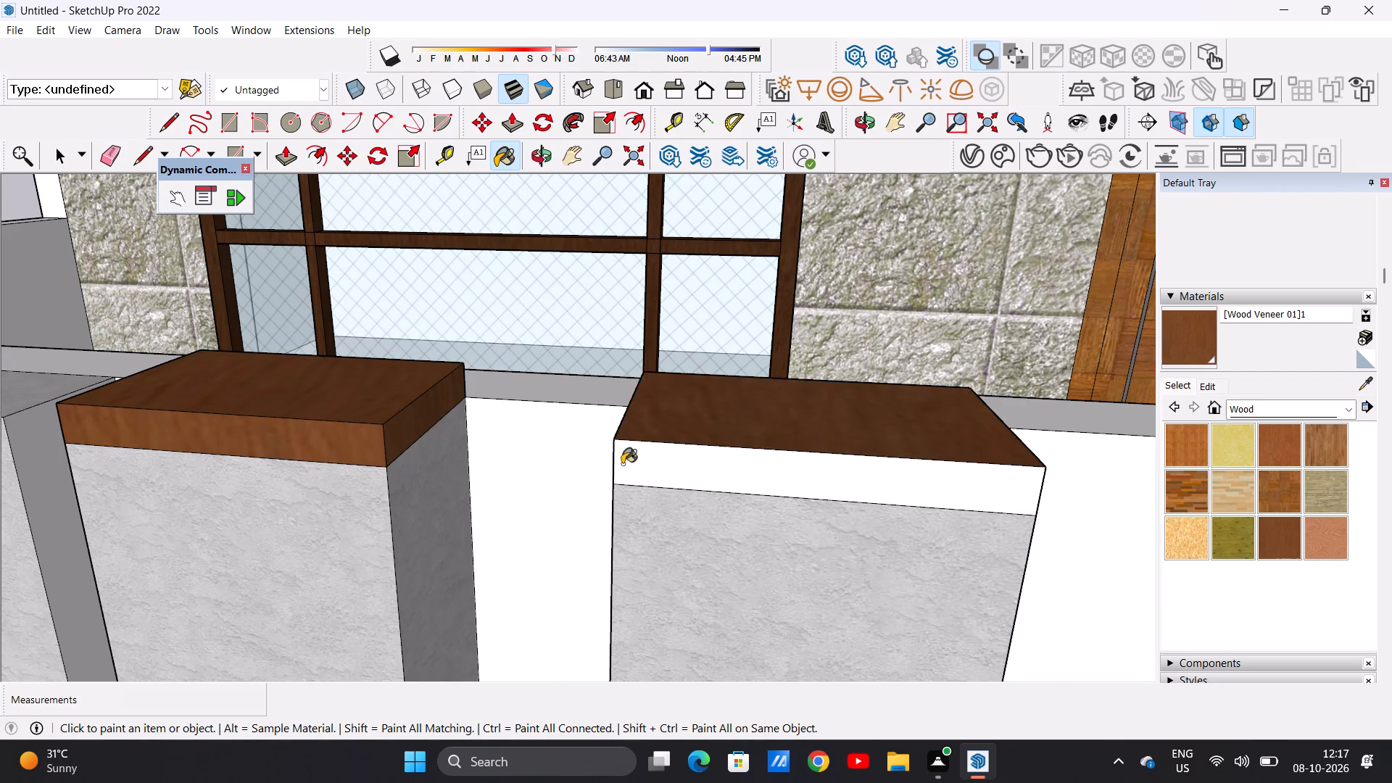
scroll(621, 464, "up", 1)
middle_click_drag(610, 465, 758, 500)
left_click(681, 459)
scroll(617, 511, "down", 4)
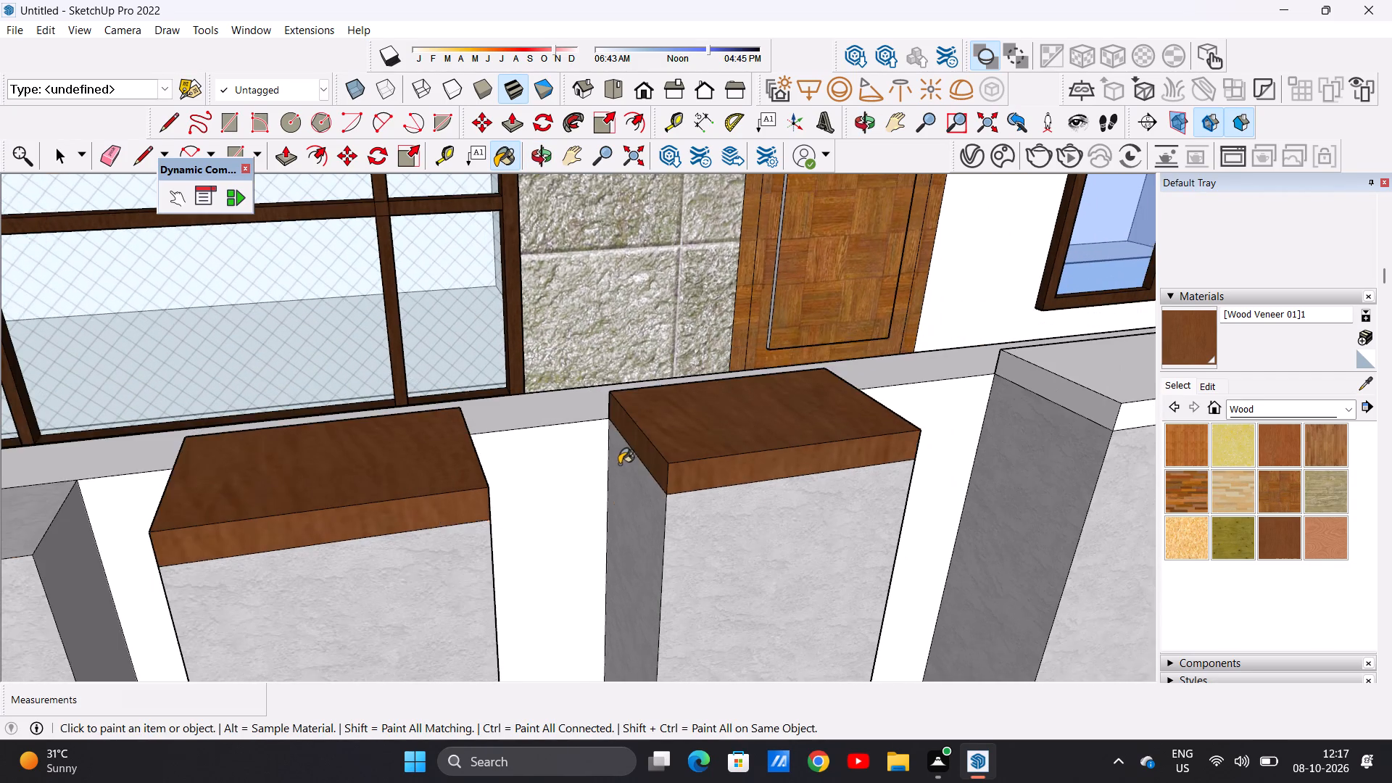
scroll(619, 464, "down", 9)
middle_click_drag(992, 507, 681, 502)
middle_click_drag(685, 502, 712, 504)
middle_click(712, 504)
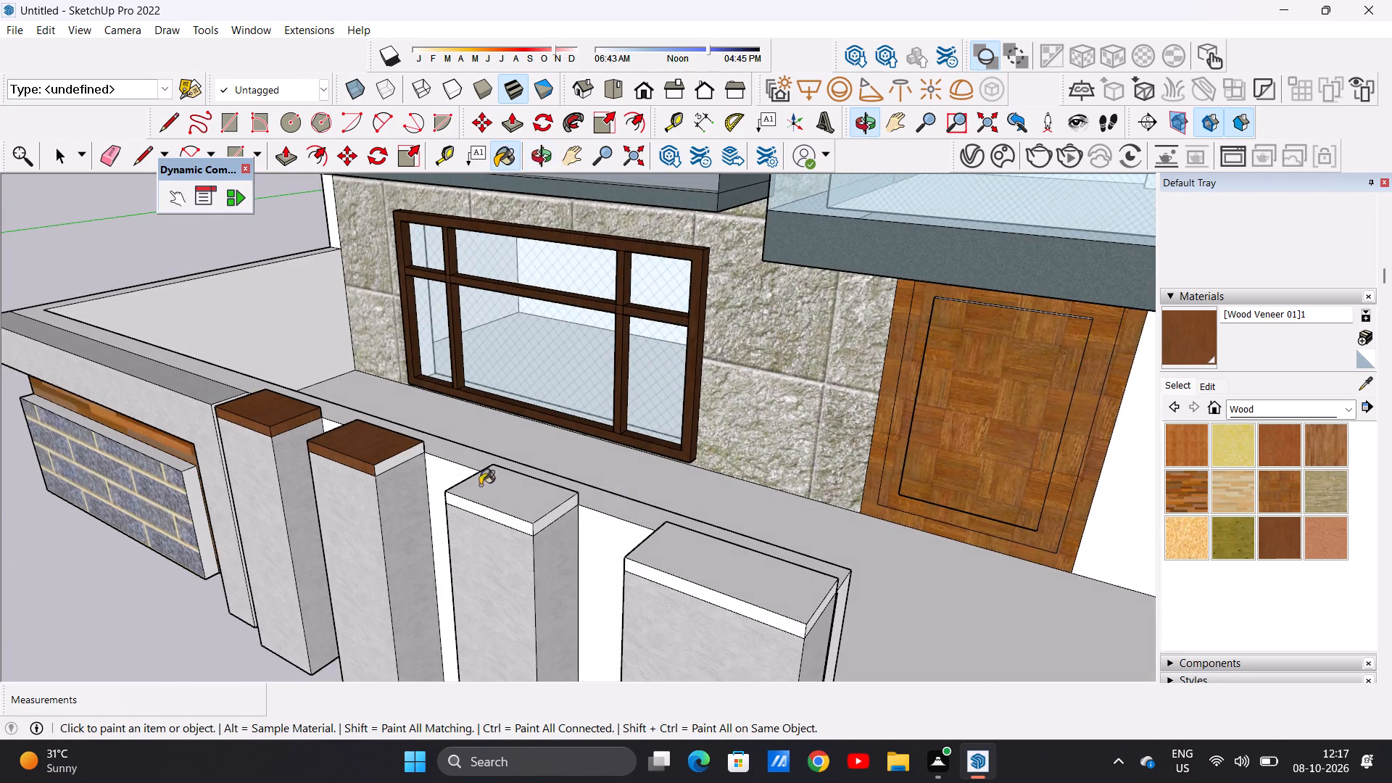
scroll(408, 472, "up", 10)
left_click(372, 453)
Paint the top, front and both side edges of the third boundary pillar's cap with Wood Veneer 01.
left_click(666, 518)
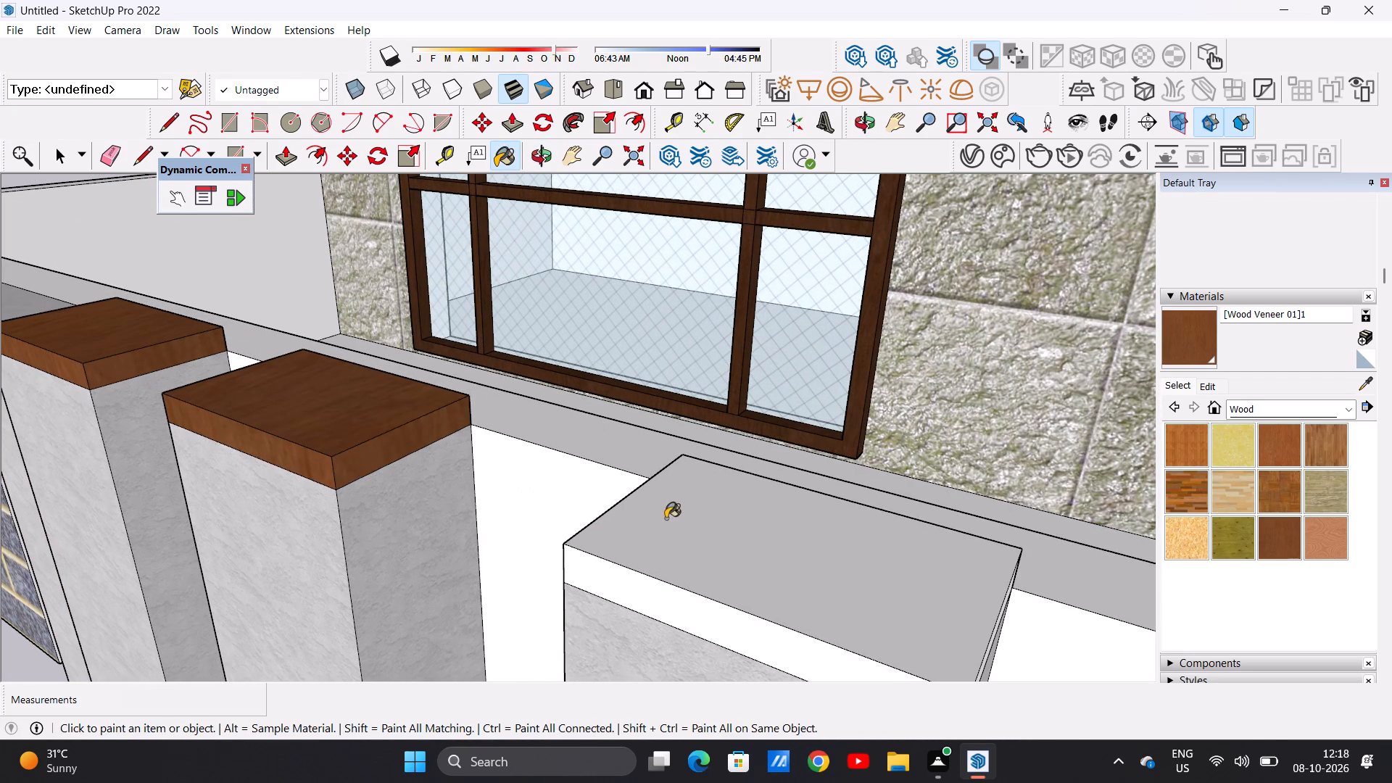
left_click(628, 594)
scroll(586, 575, "down", 3)
middle_click_drag(586, 571, 789, 565)
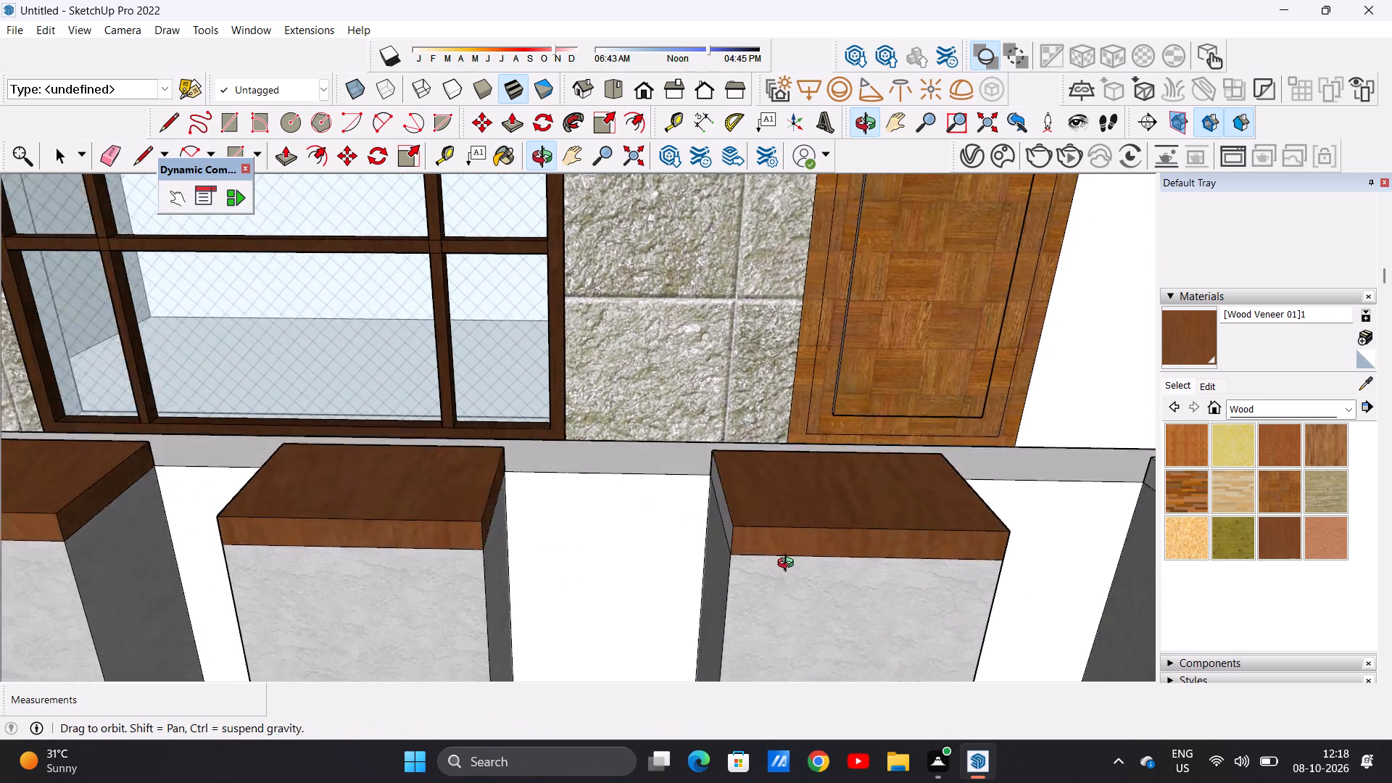
middle_click_drag(789, 565, 809, 560)
scroll(743, 505, "up", 6)
left_click(750, 505)
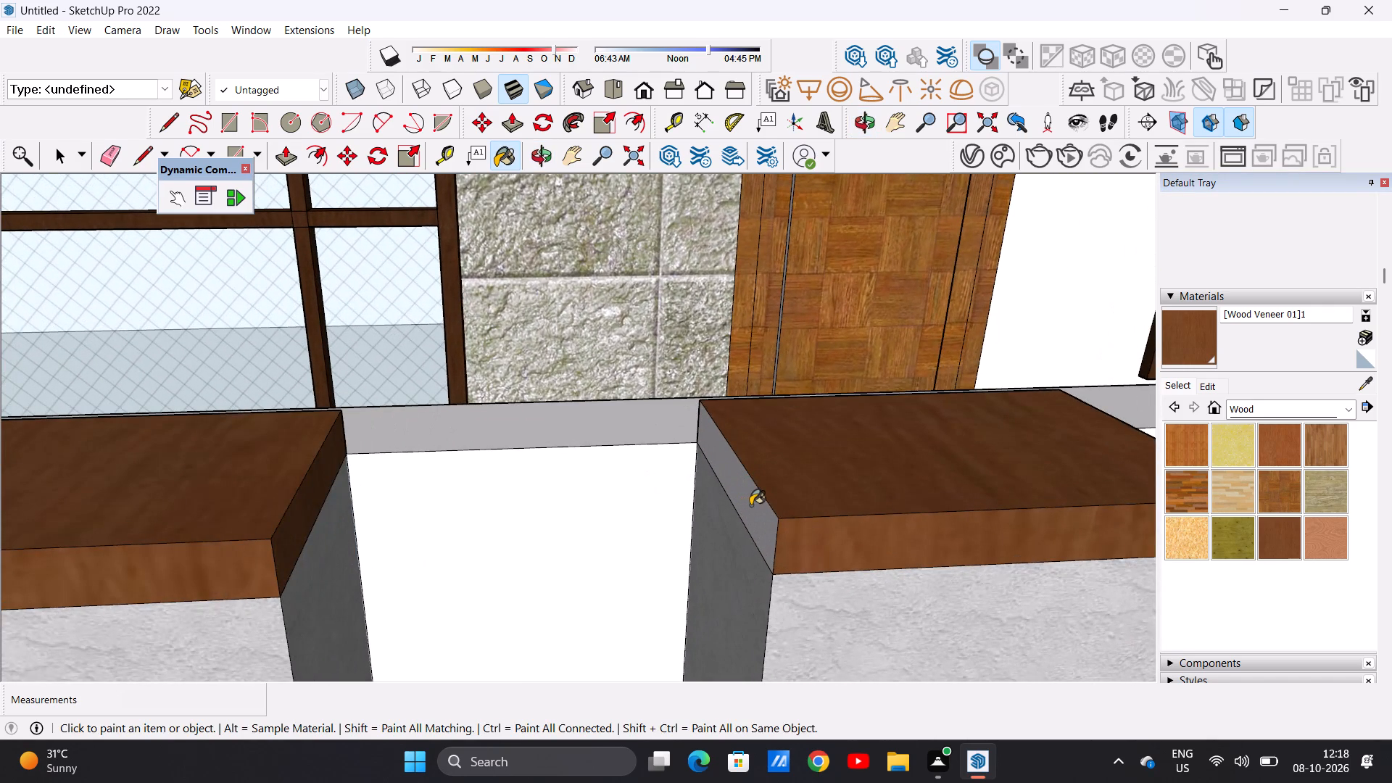
scroll(706, 513, "down", 13)
scroll(743, 492, "up", 1)
scroll(743, 492, "down", 1)
middle_click_drag(782, 538, 619, 500)
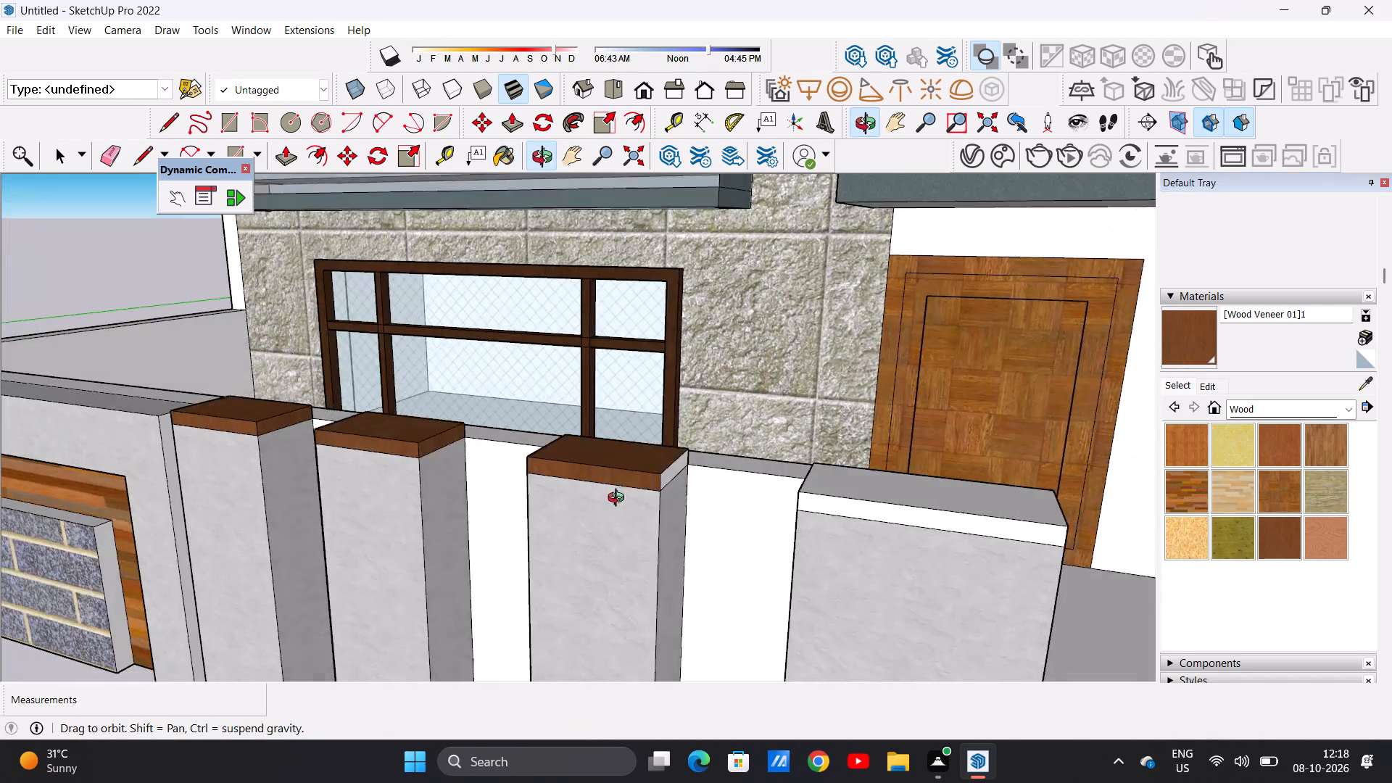
middle_click_drag(619, 500, 559, 513)
scroll(570, 476, "up", 13)
left_click(551, 502)
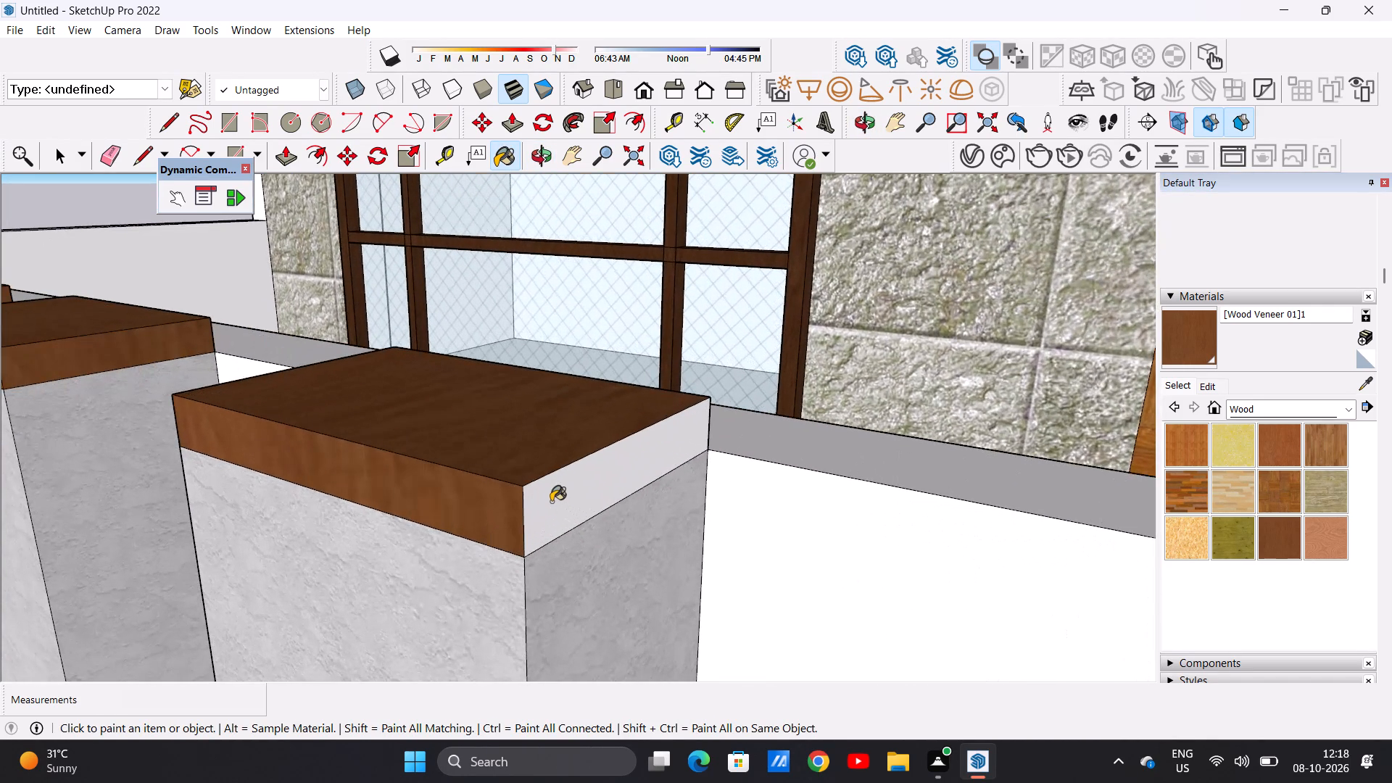
Paint the top, front and both side edges of the wide fourth boundary pillar's cap with Wood Veneer 01.
scroll(571, 486, "down", 7)
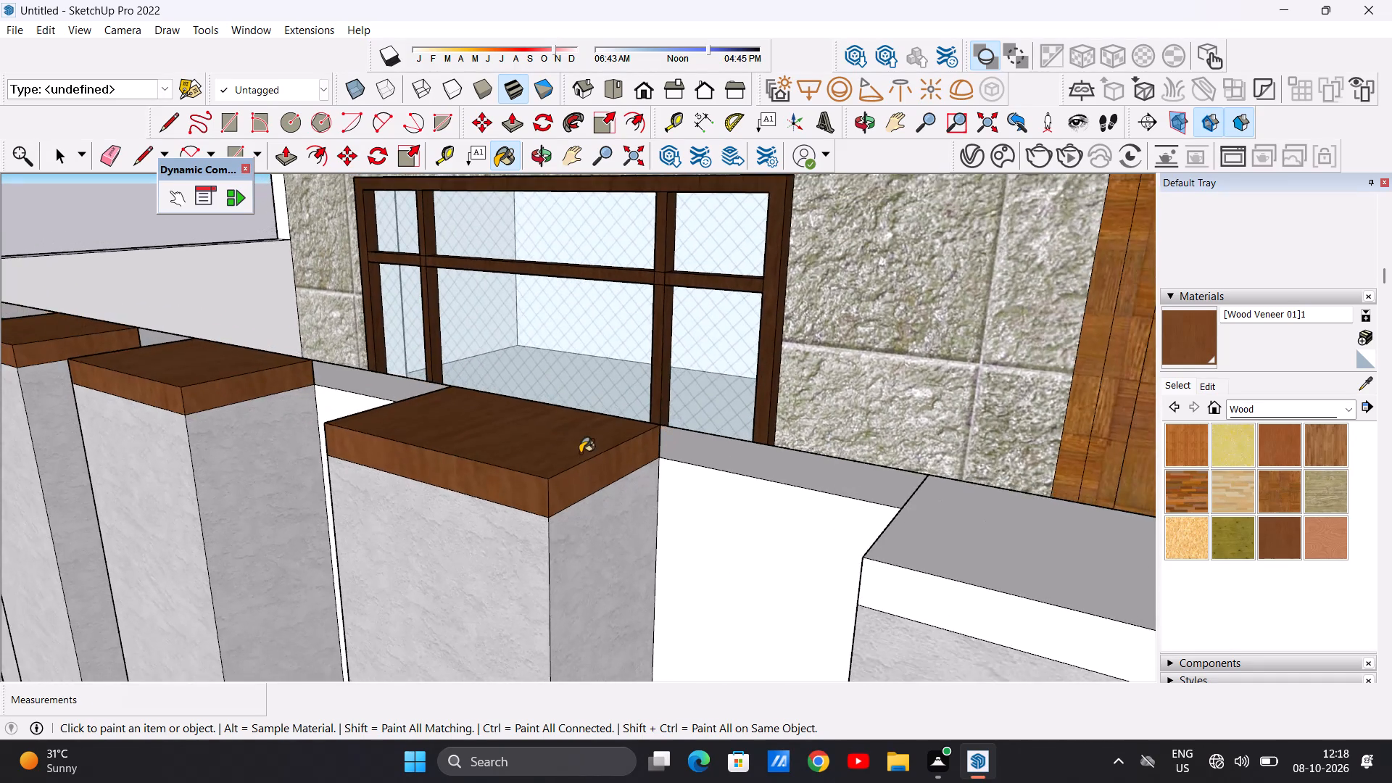
scroll(580, 453, "down", 8)
scroll(579, 452, "up", 1)
scroll(579, 452, "down", 4)
scroll(779, 479, "up", 5)
scroll(803, 542, "down", 1)
scroll(803, 542, "up", 2)
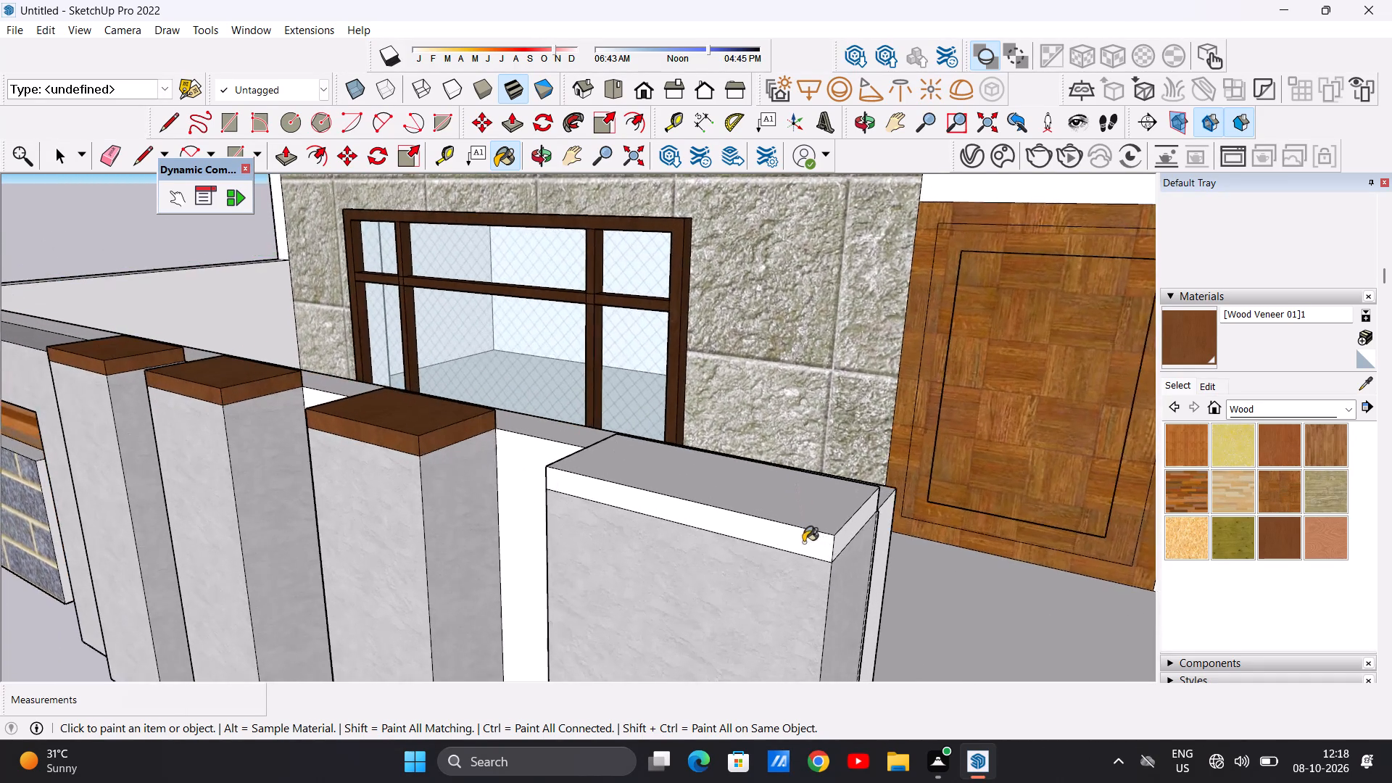
scroll(803, 542, "up", 5)
left_click(803, 511)
left_click(786, 560)
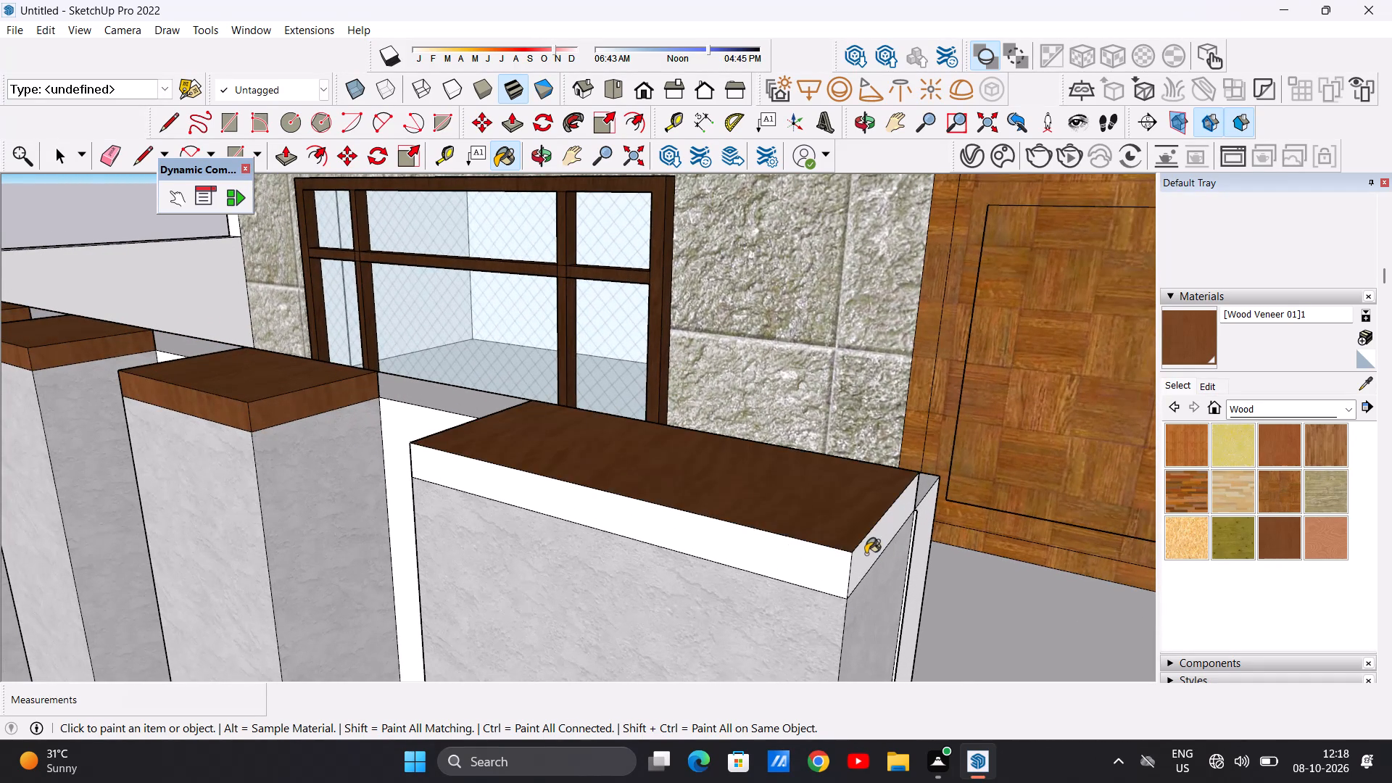
left_click(866, 555)
scroll(869, 560, "up", 1)
scroll(869, 560, "down", 9)
middle_click_drag(613, 504, 650, 518)
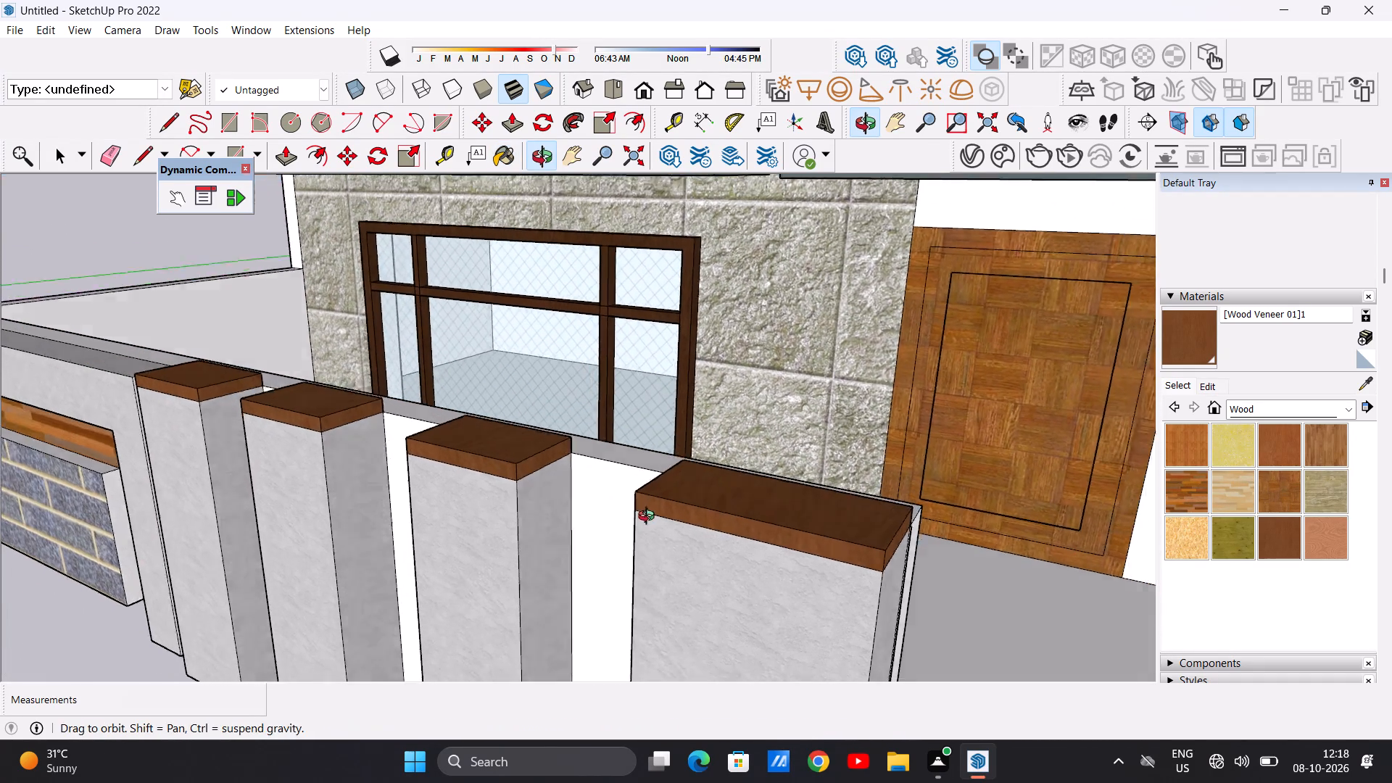
middle_click_drag(650, 518, 866, 543)
middle_click(867, 543)
scroll(910, 463, "up", 11)
left_click(892, 454)
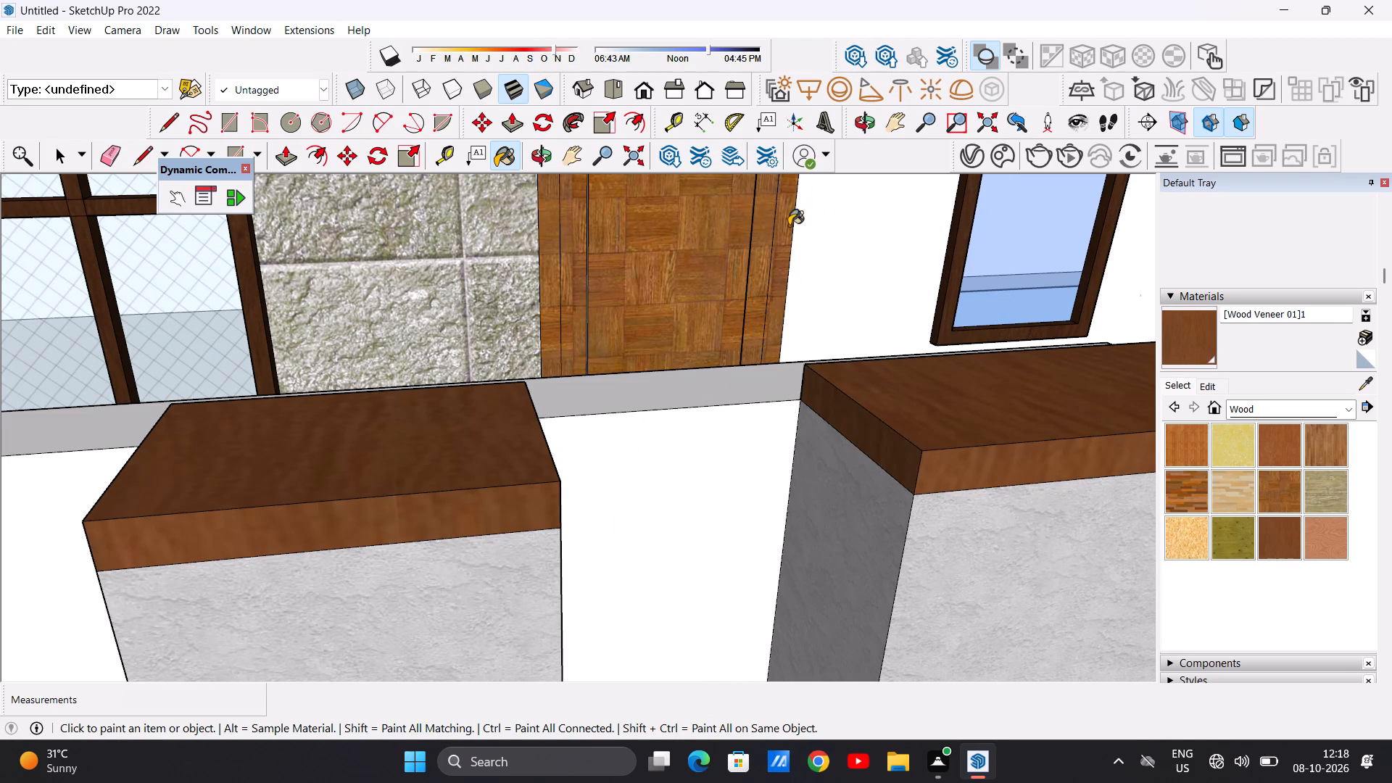
Review the painted boundary pillars, their caps and the brick panel from the front of the house.
scroll(711, 365, "down", 4)
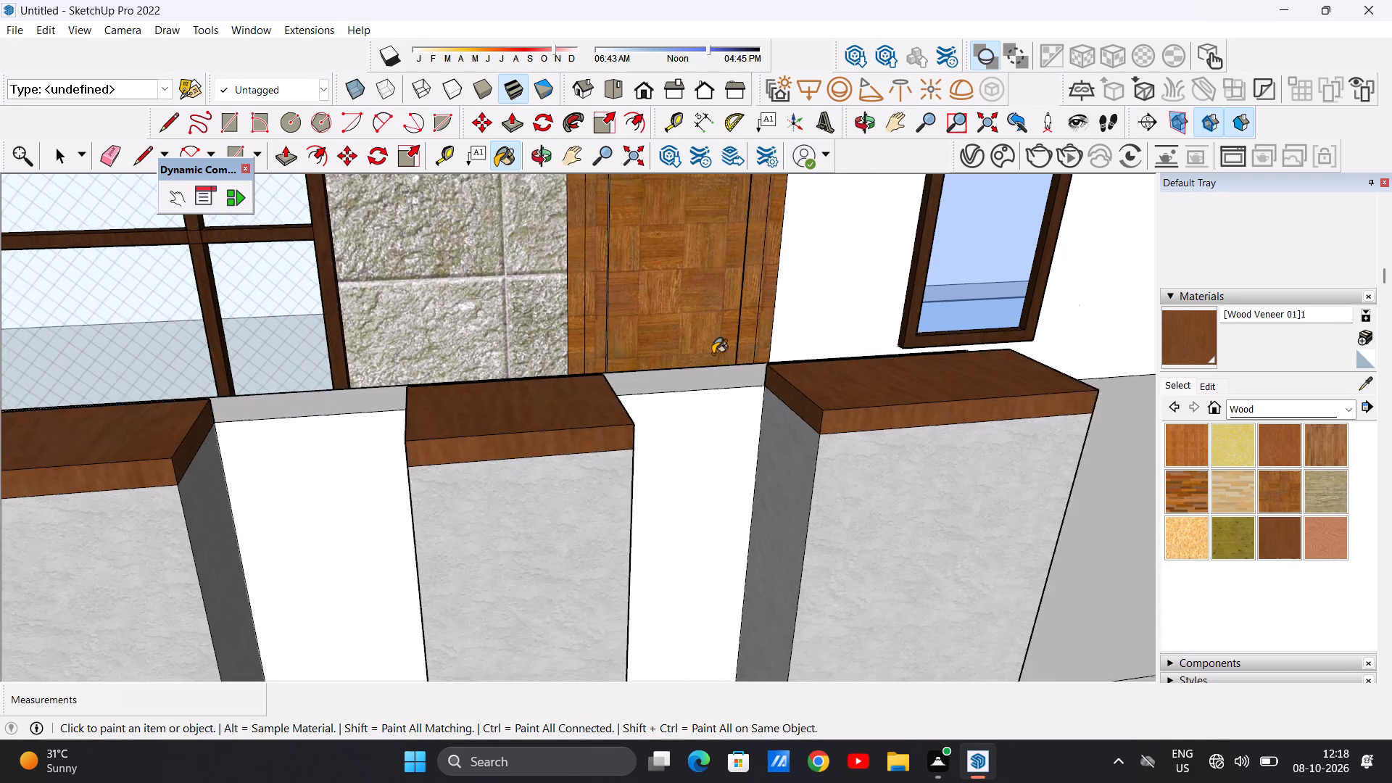
scroll(713, 354, "down", 3)
scroll(712, 353, "up", 1)
scroll(710, 355, "down", 1)
scroll(710, 355, "up", 1)
scroll(710, 355, "down", 13)
middle_click_drag(637, 480, 623, 421)
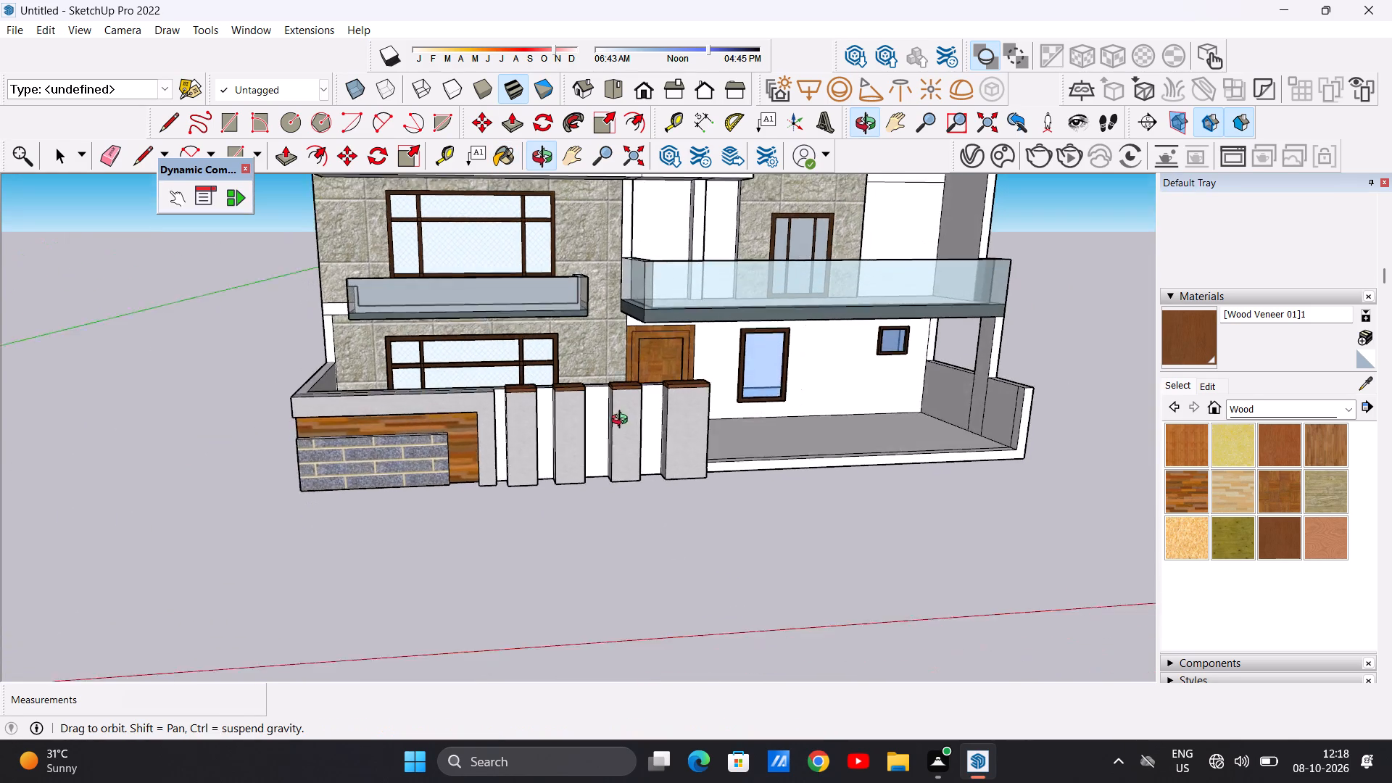
middle_click_drag(623, 421, 596, 413)
scroll(429, 407, "up", 5)
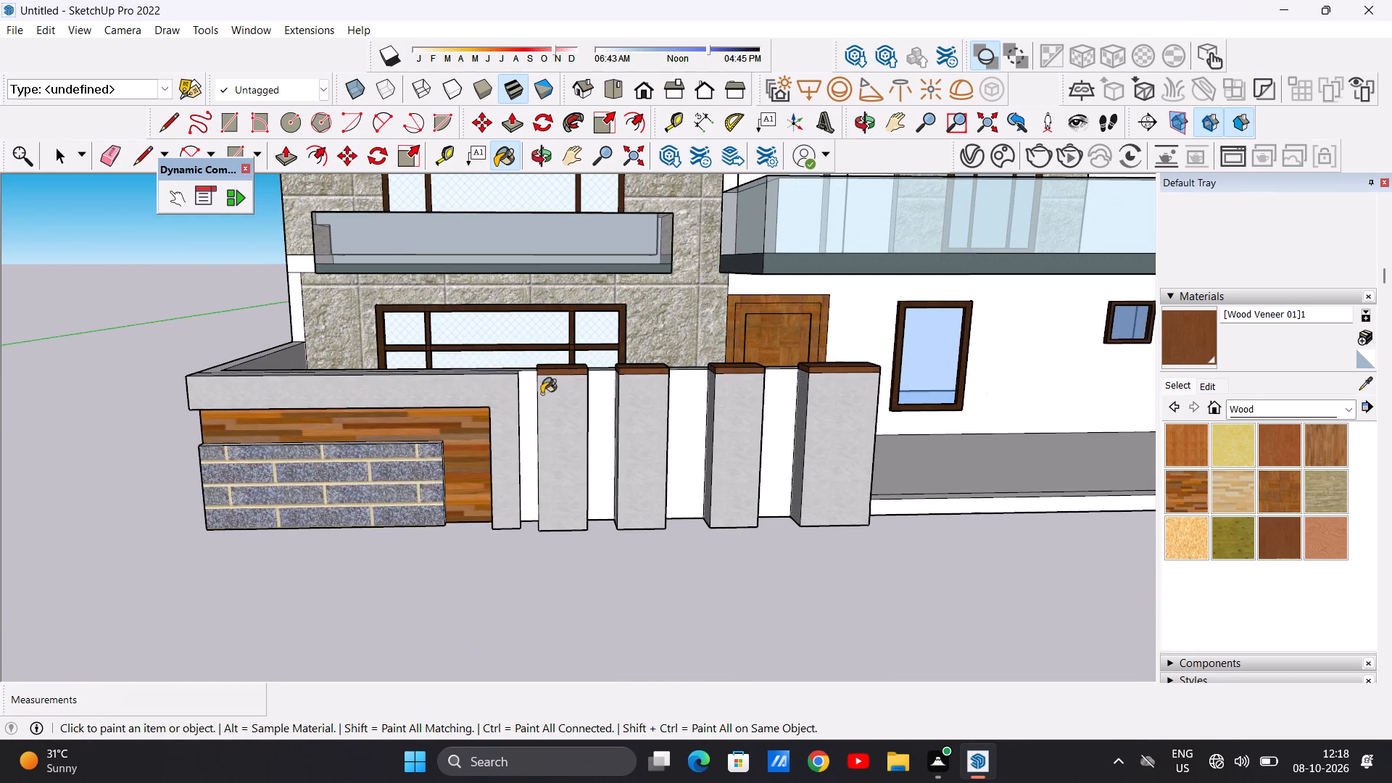
Examine the boundary pillars' wood caps up close from the front and at an angle.
scroll(553, 376, "up", 7)
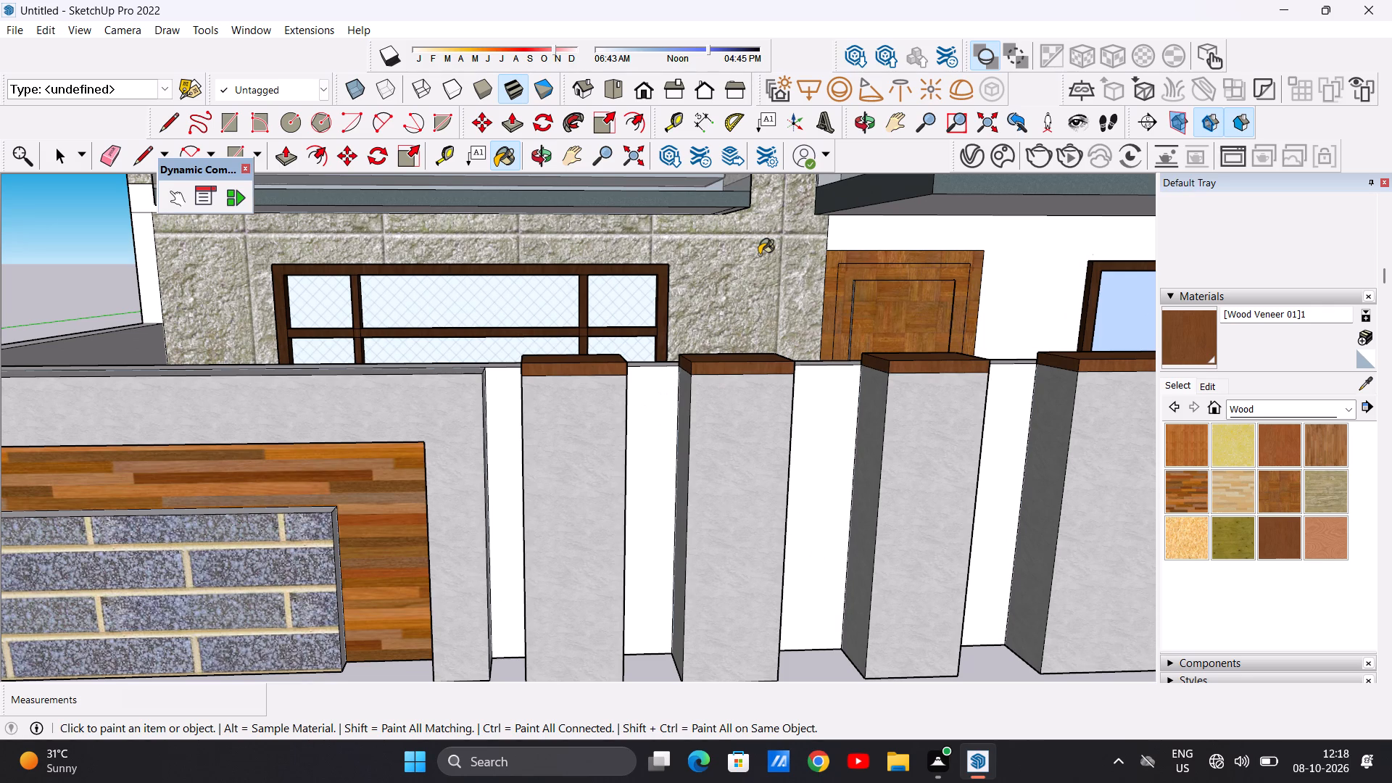
key("space")
scroll(642, 347, "up", 5)
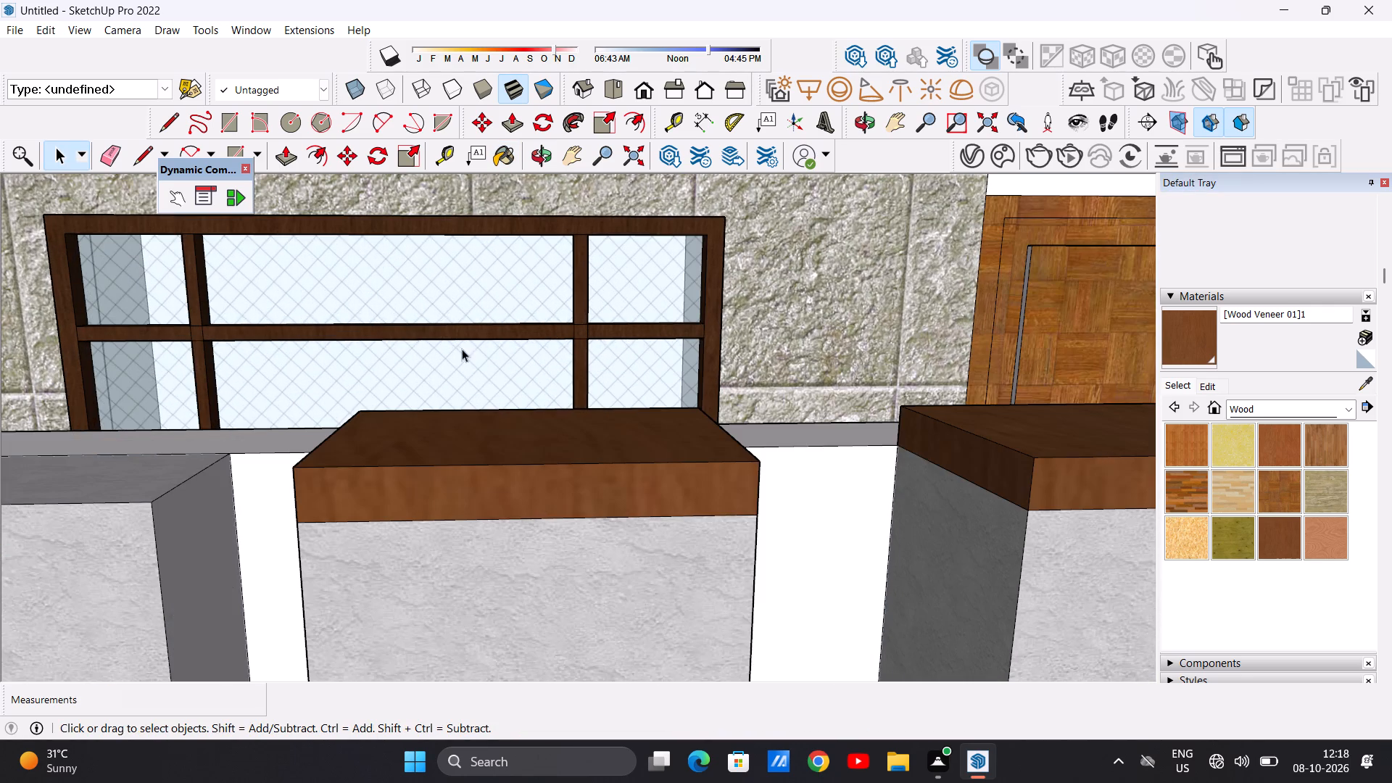
scroll(650, 389, "down", 3)
middle_click_drag(505, 414, 668, 432)
scroll(669, 434, "up", 5)
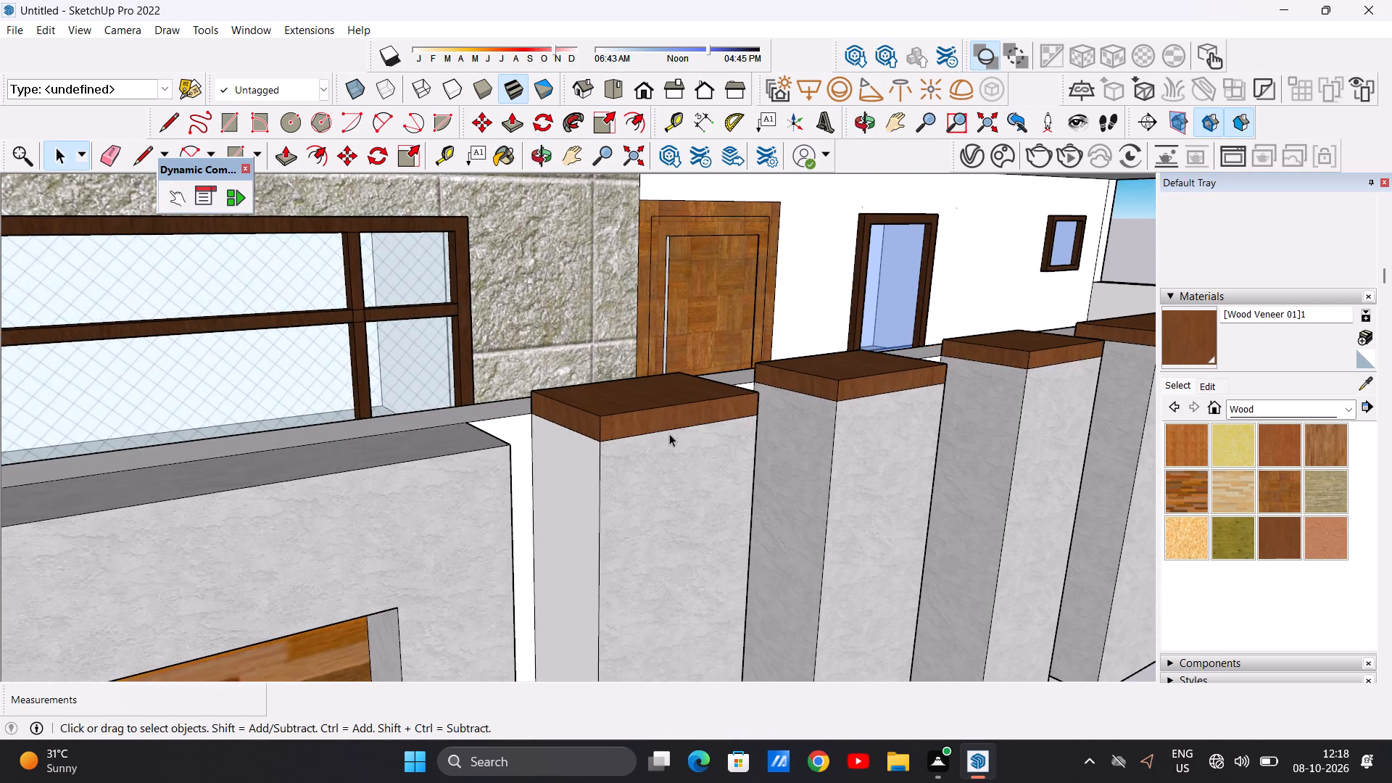
scroll(669, 434, "up", 3)
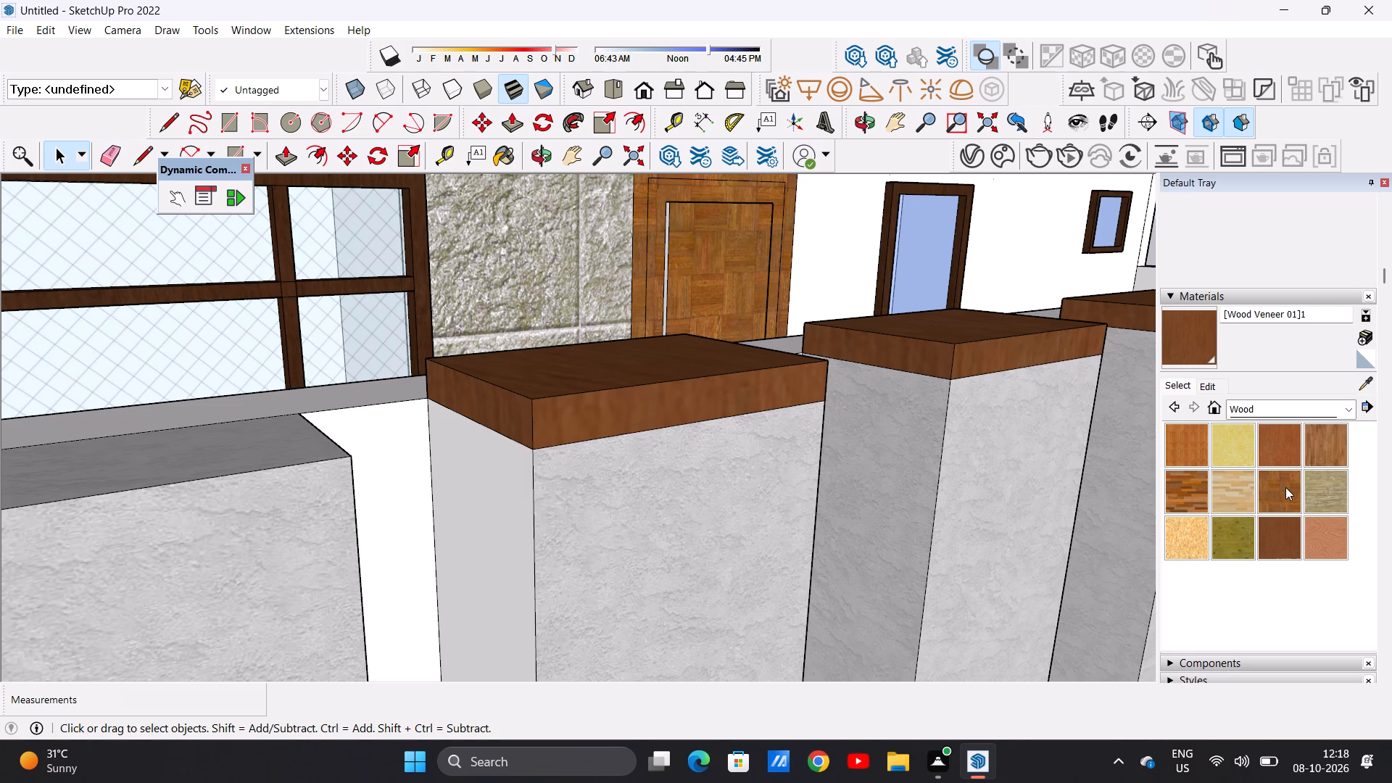
Paint the white boundary wall strips on both sides of the first pillar with Wood Floor Dark.
scroll(1285, 487, "down", 7, "ctrl")
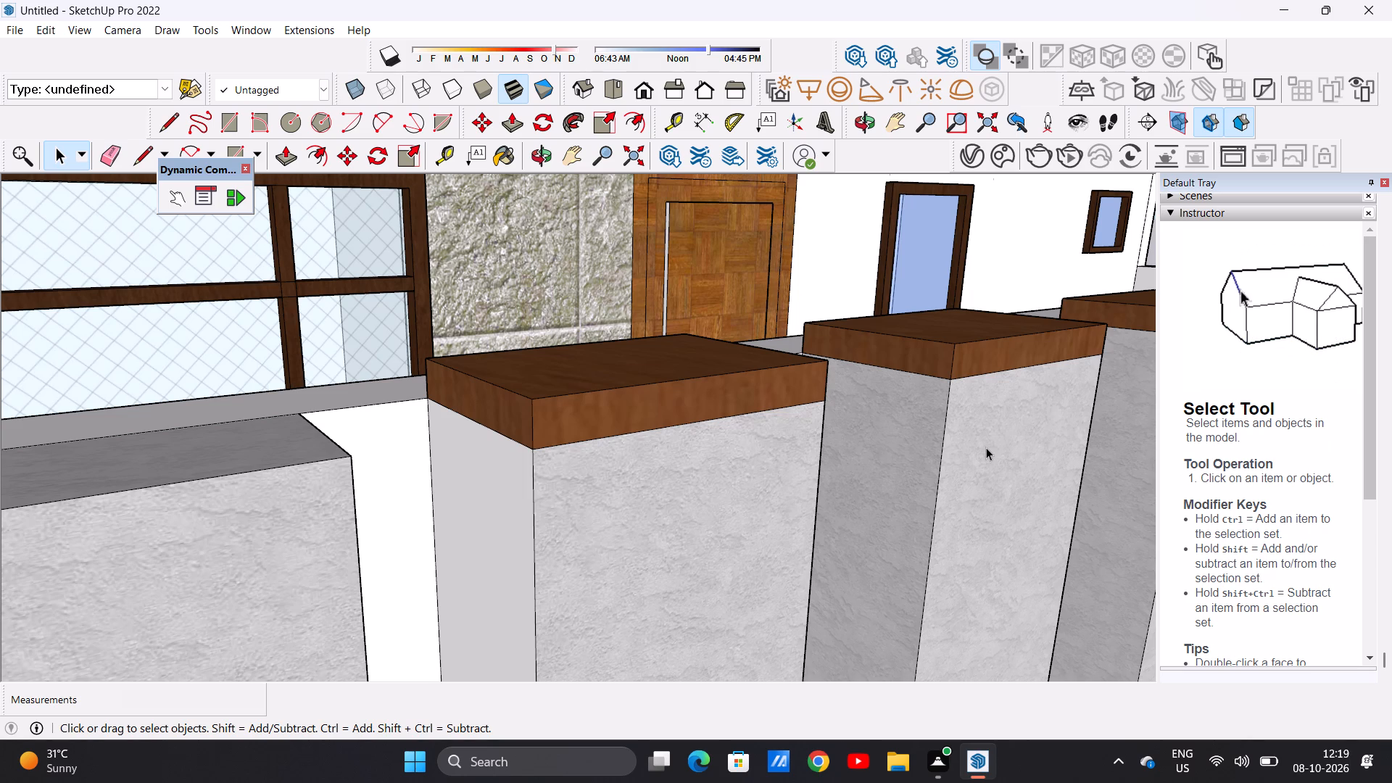
triple_click(1364, 233)
left_click(1364, 233)
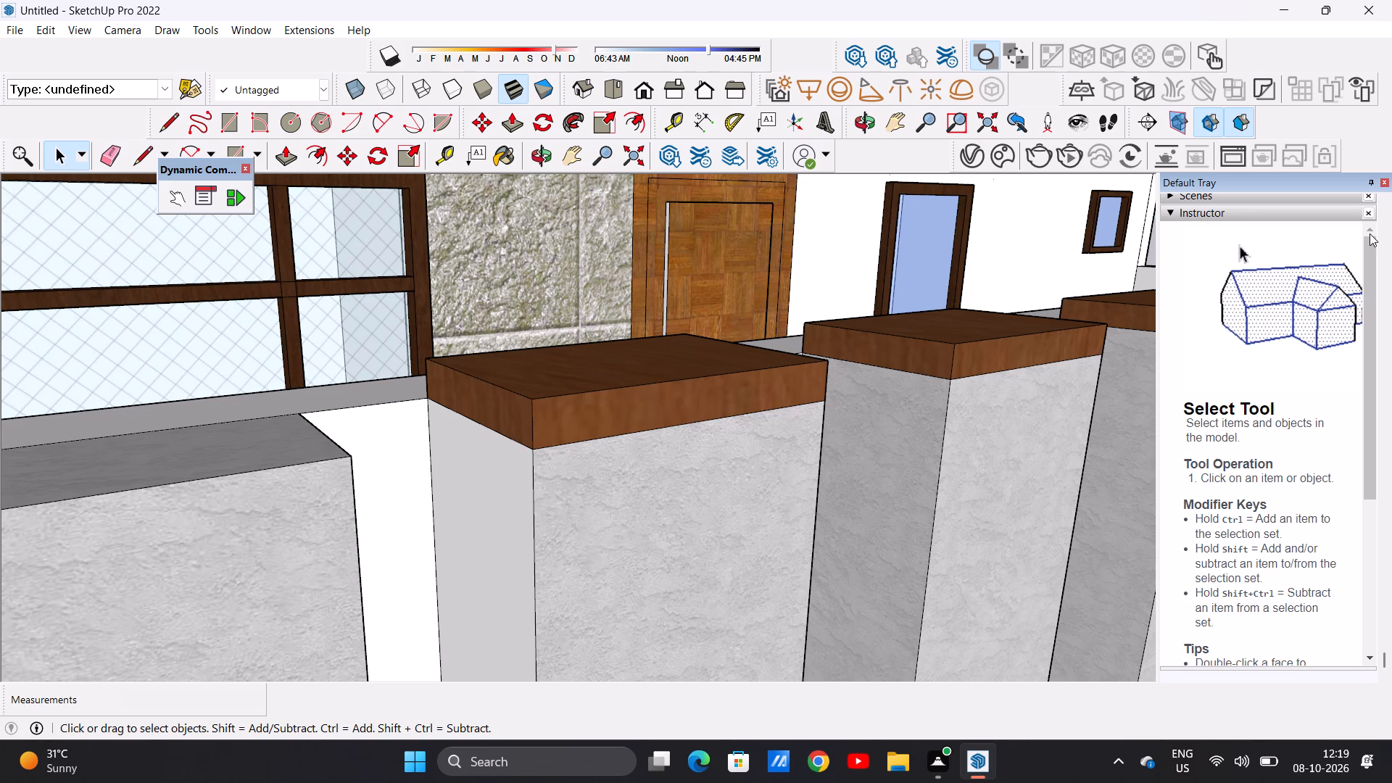
triple_click(1372, 657)
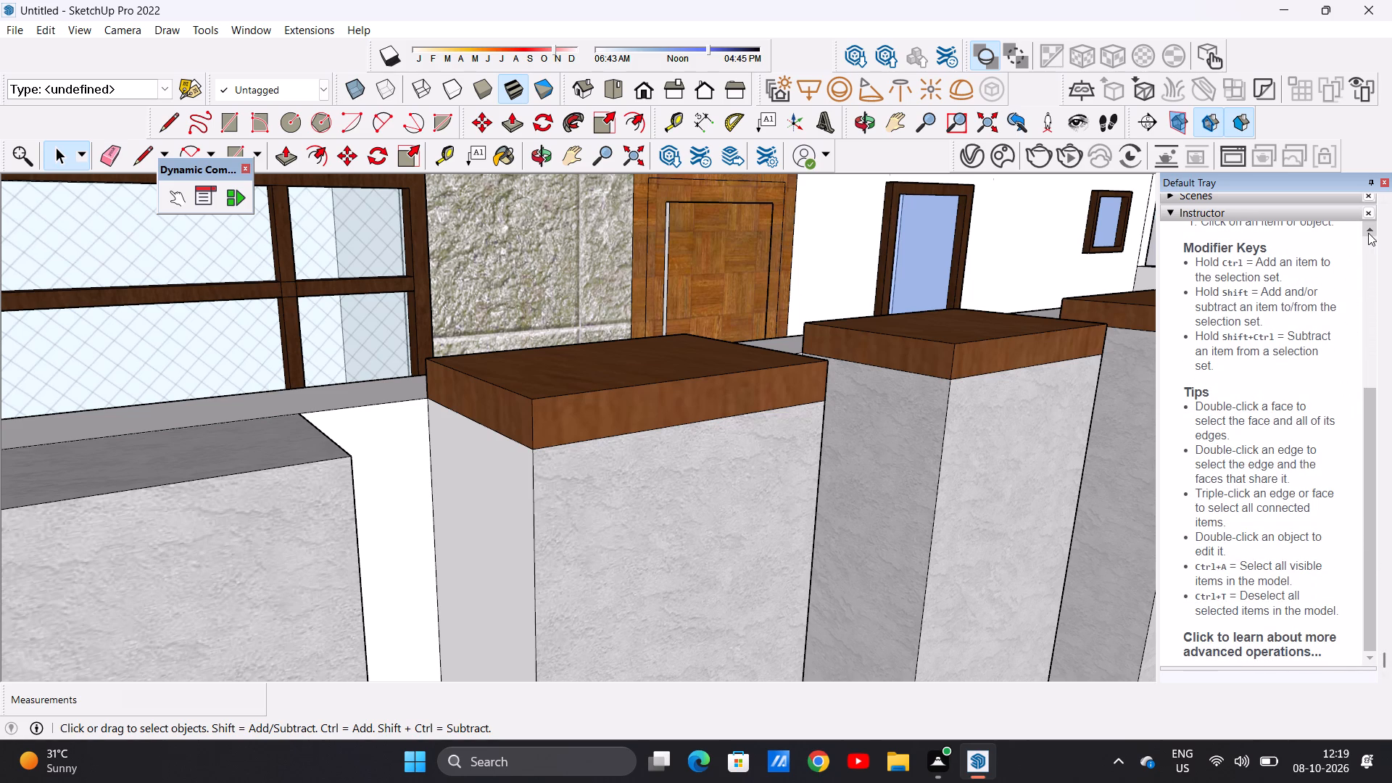
double_click(1388, 198)
left_click_drag(1388, 198, 1386, 210)
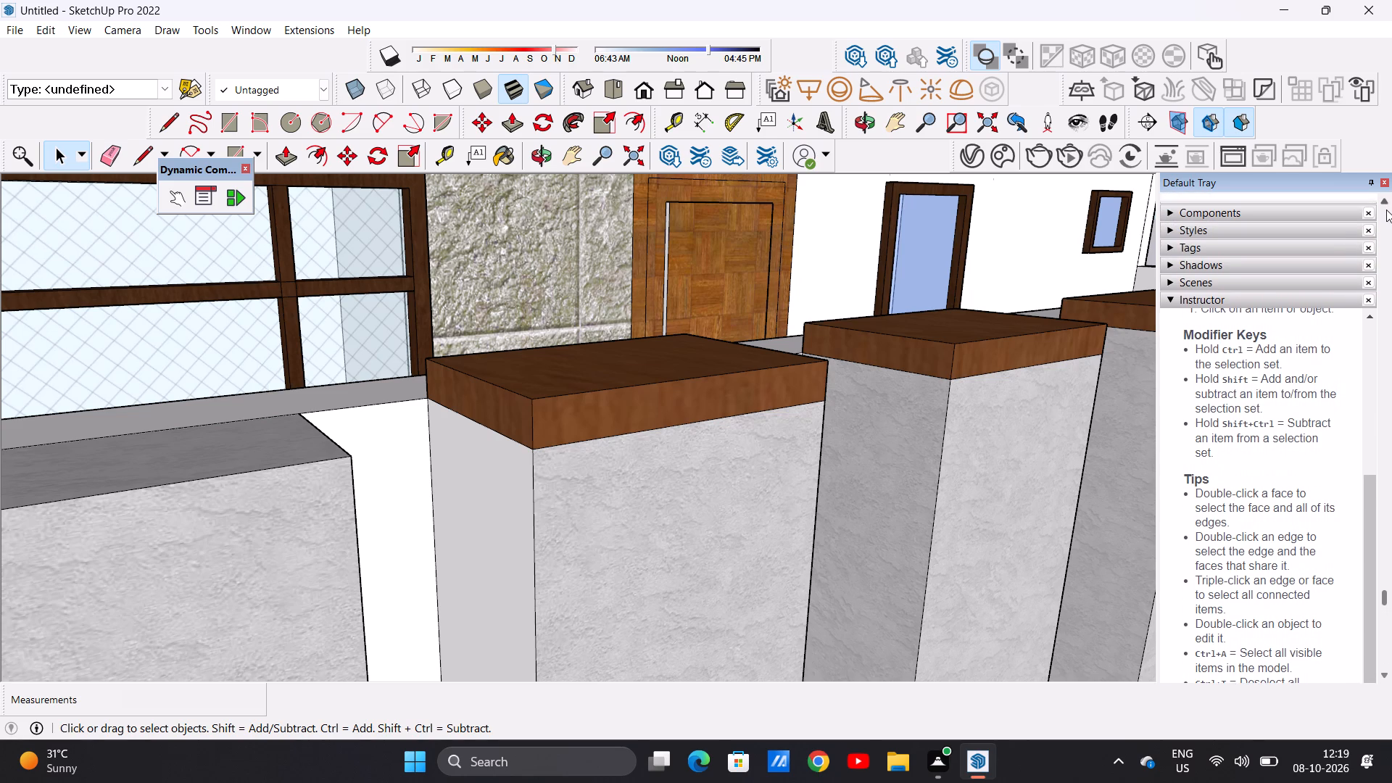
left_click_drag(1386, 210, 1381, 207)
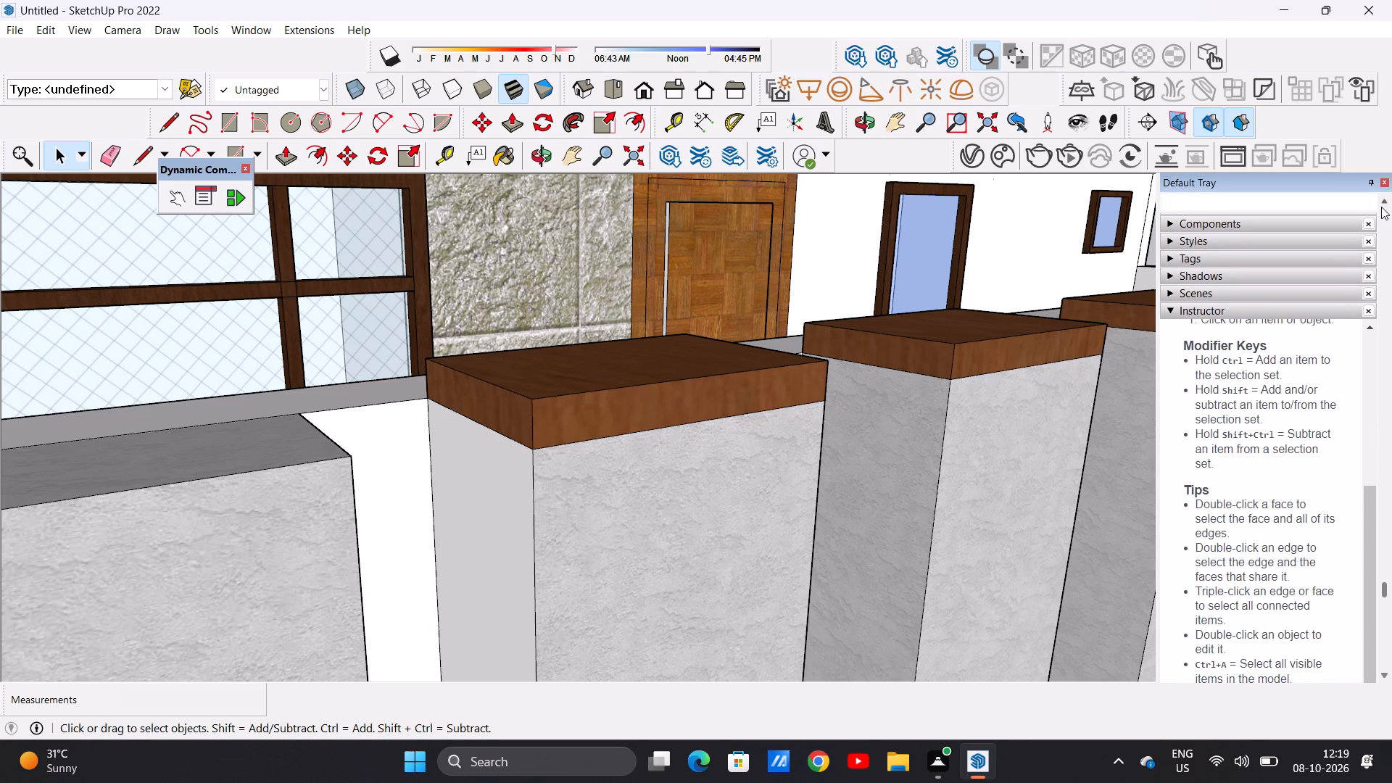
left_click_drag(1381, 207, 1381, 202)
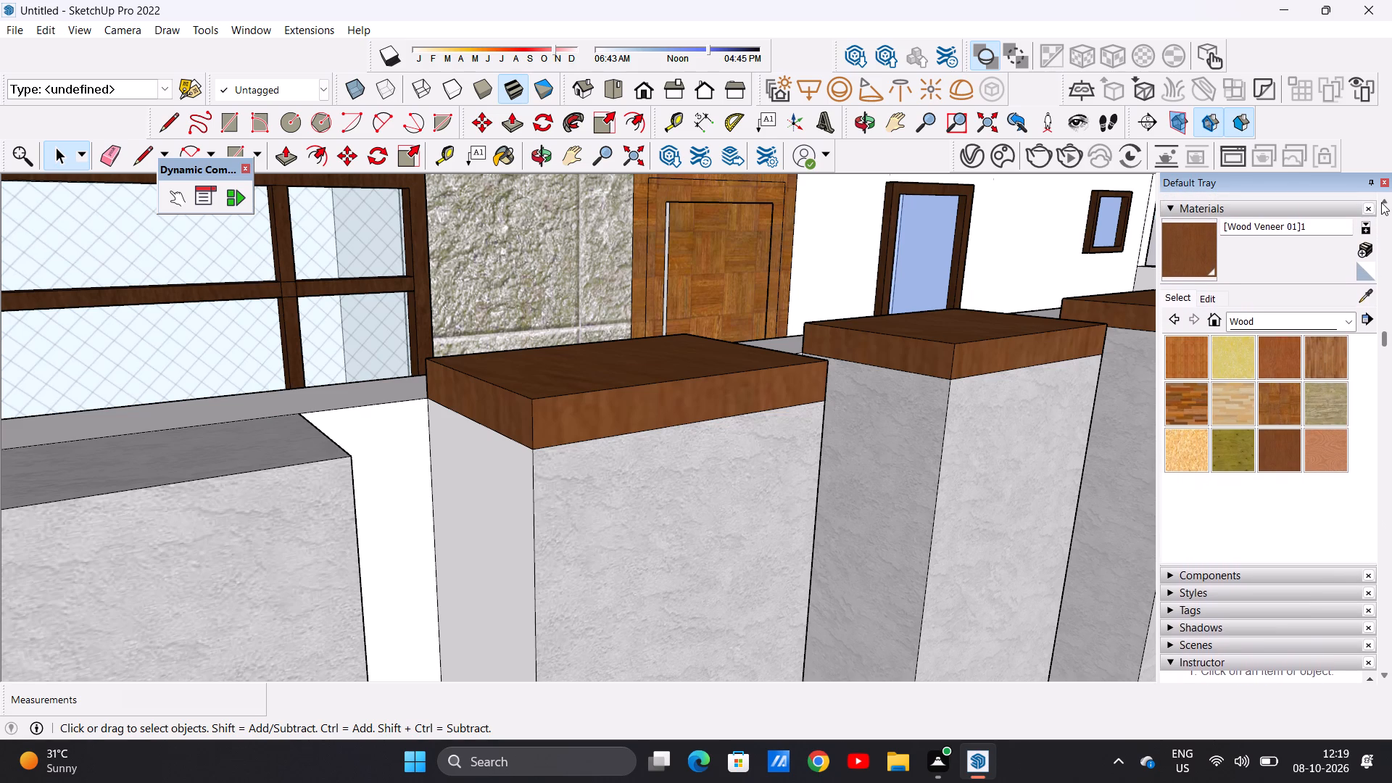
left_click_drag(1381, 202, 1380, 202)
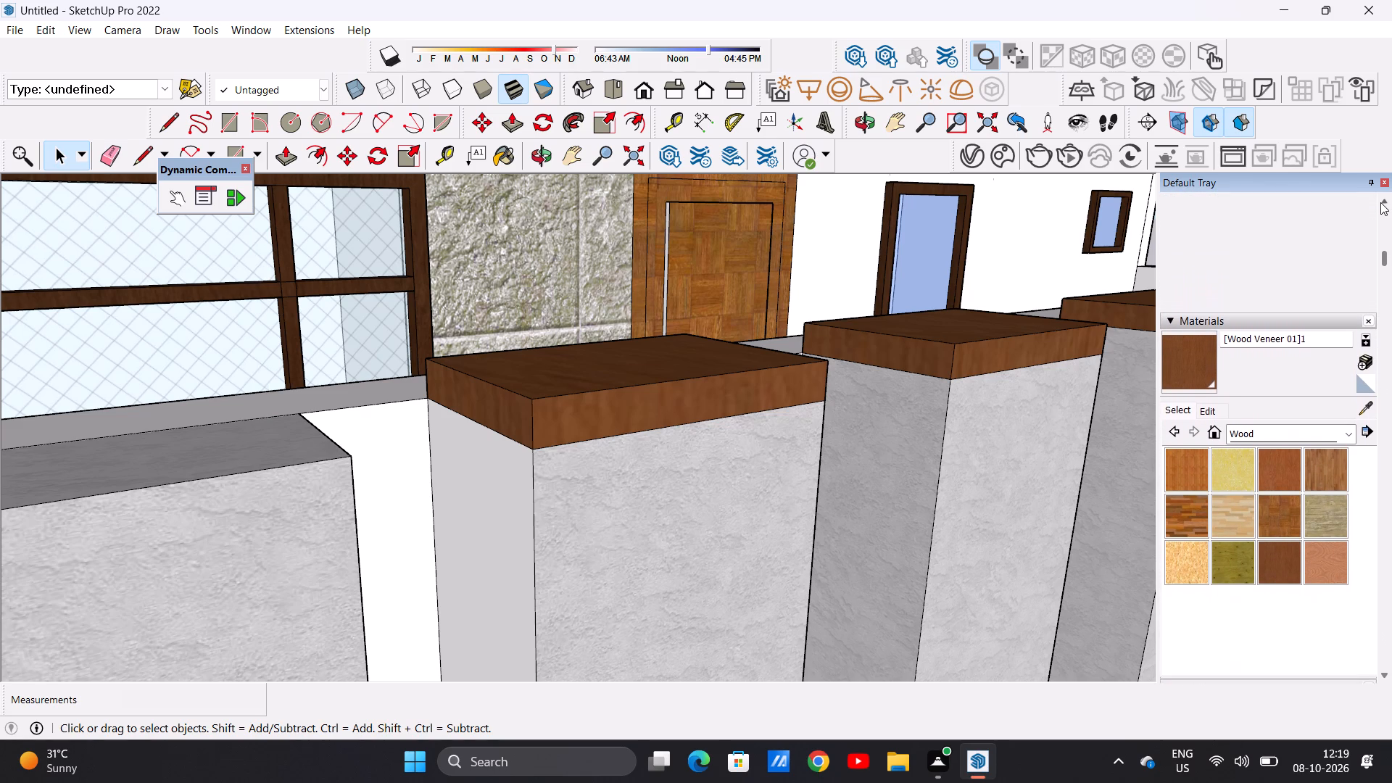
left_click_drag(1380, 202, 1382, 202)
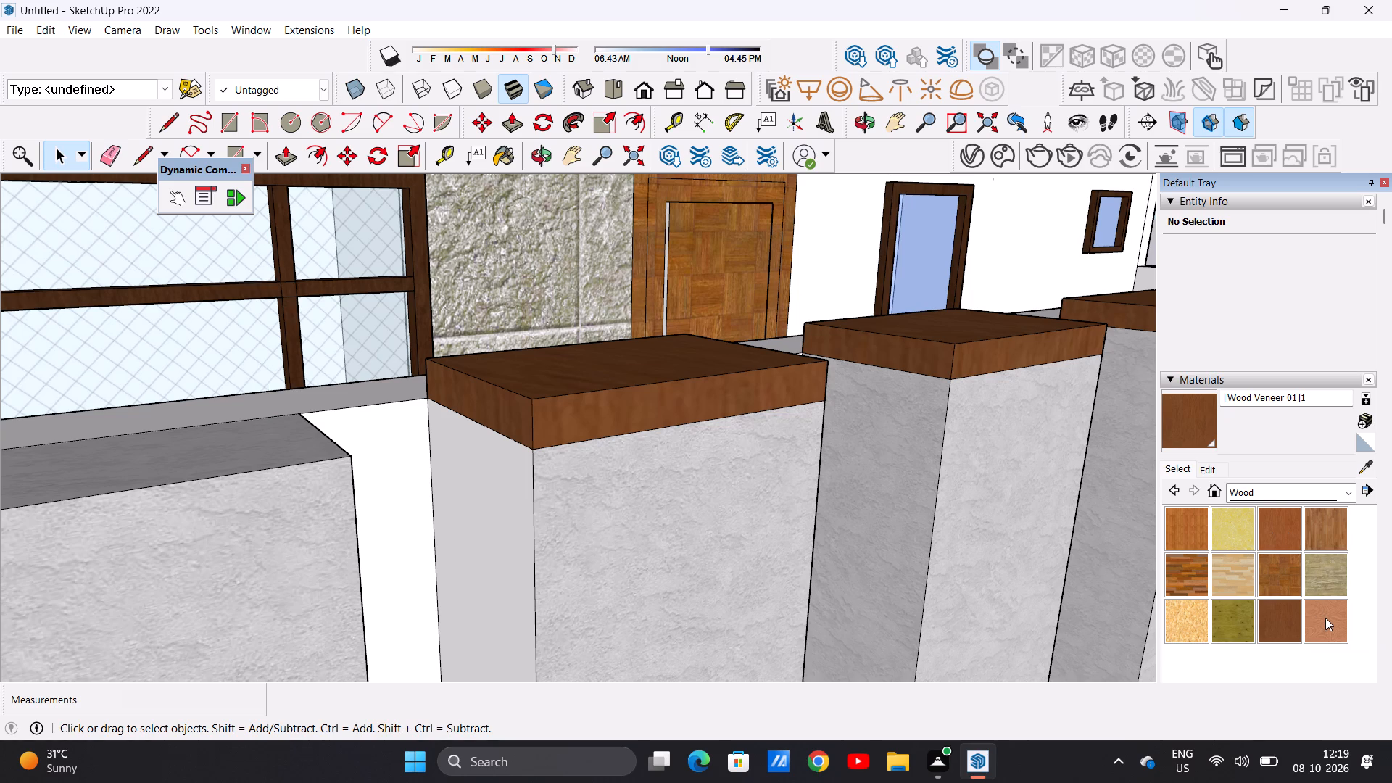
left_click(1185, 561)
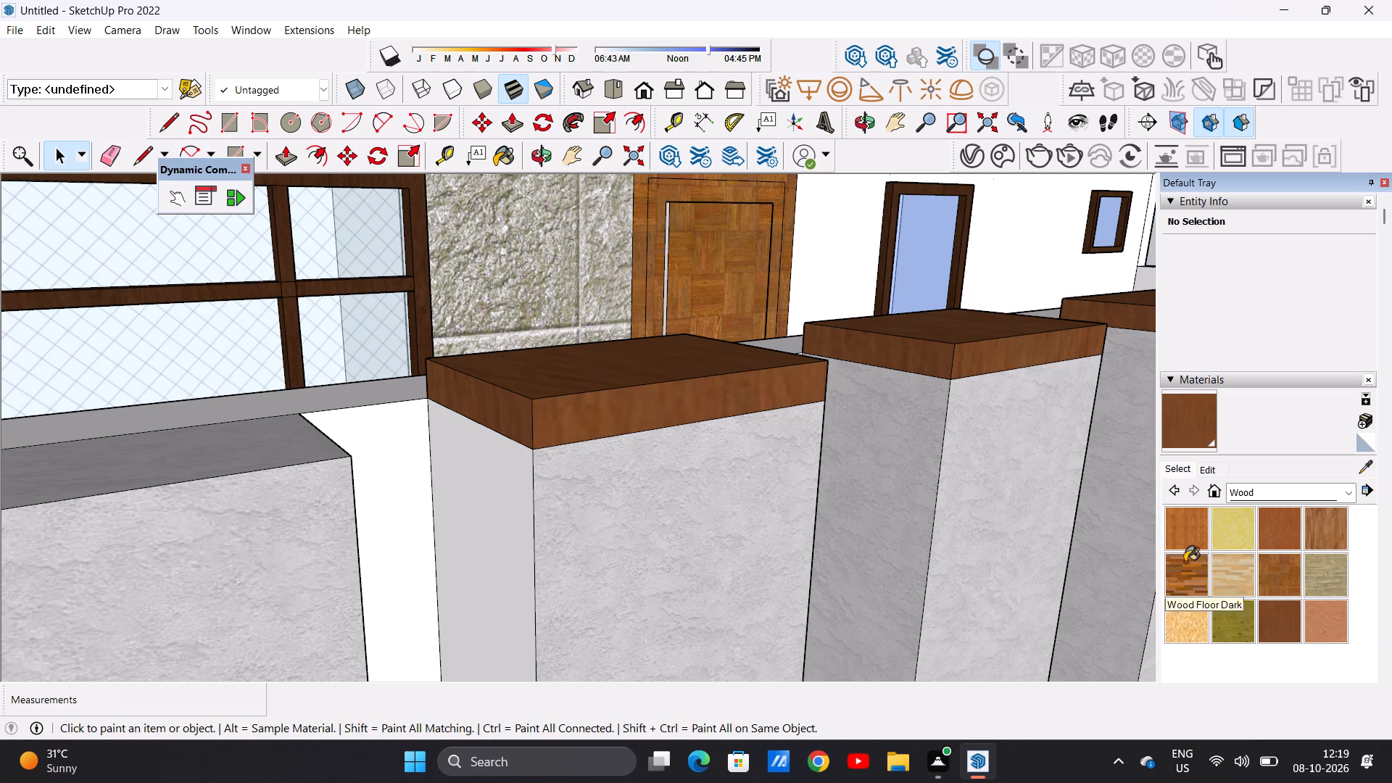
scroll(952, 420, "down", 5)
scroll(945, 425, "up", 1)
scroll(944, 426, "down", 13)
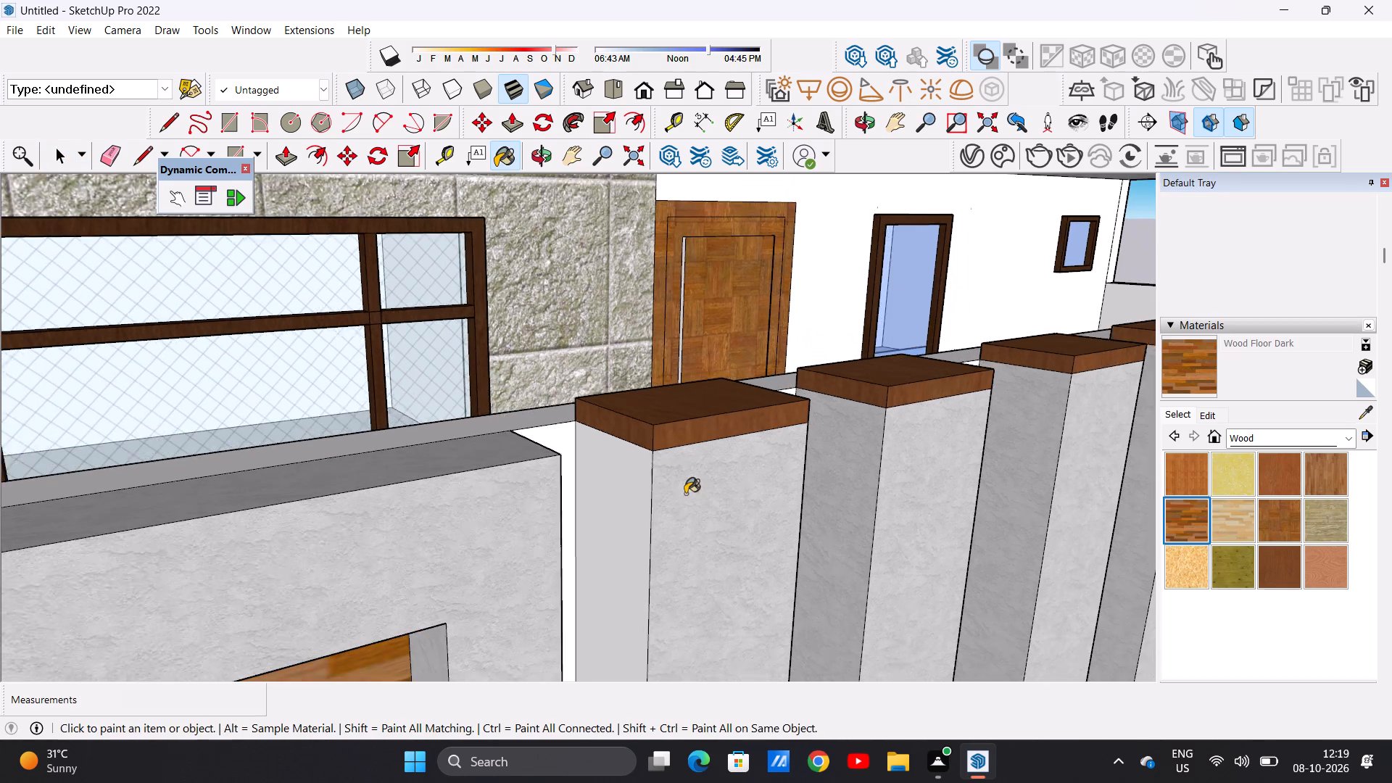
scroll(685, 494, "down", 3)
scroll(682, 370, "down", 9)
middle_click_drag(625, 476, 484, 451)
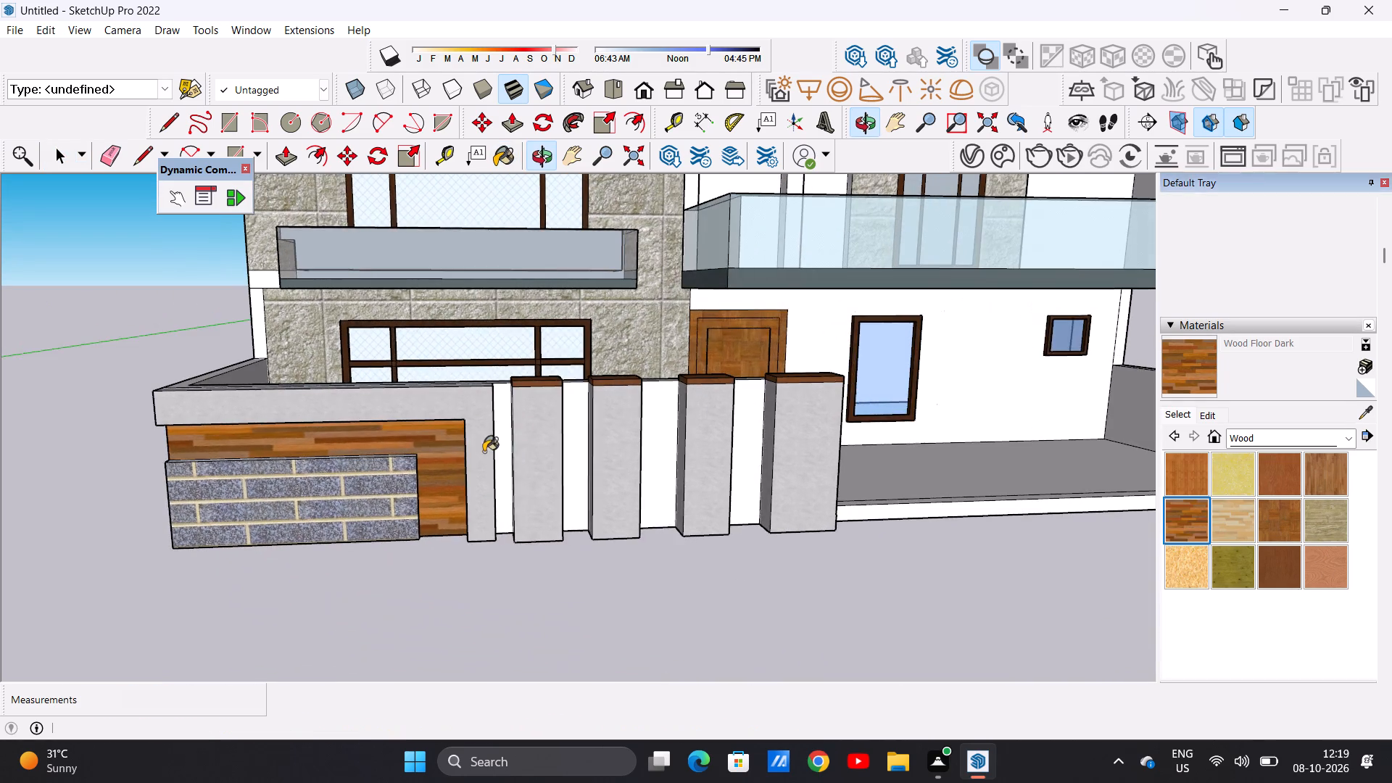
scroll(435, 402, "up", 8)
left_click(560, 410)
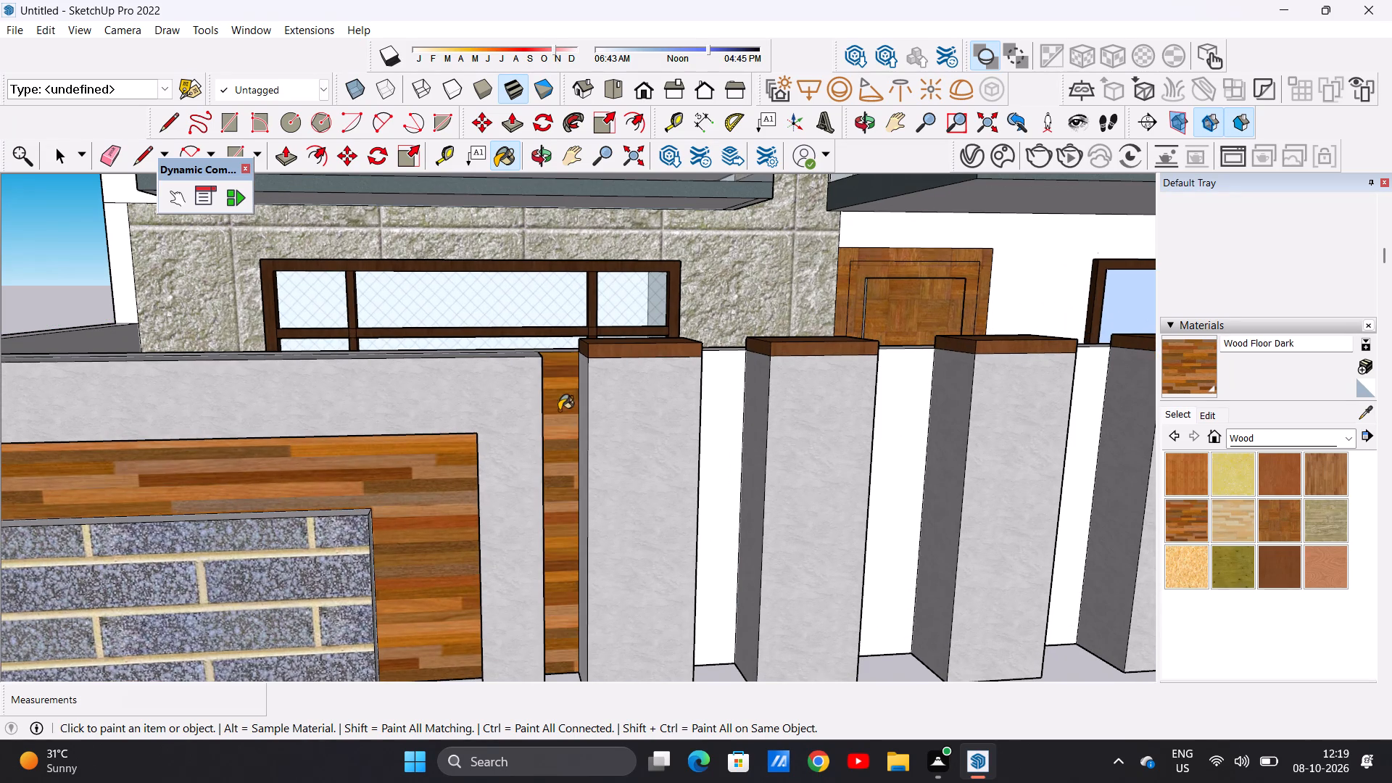
left_click(713, 443)
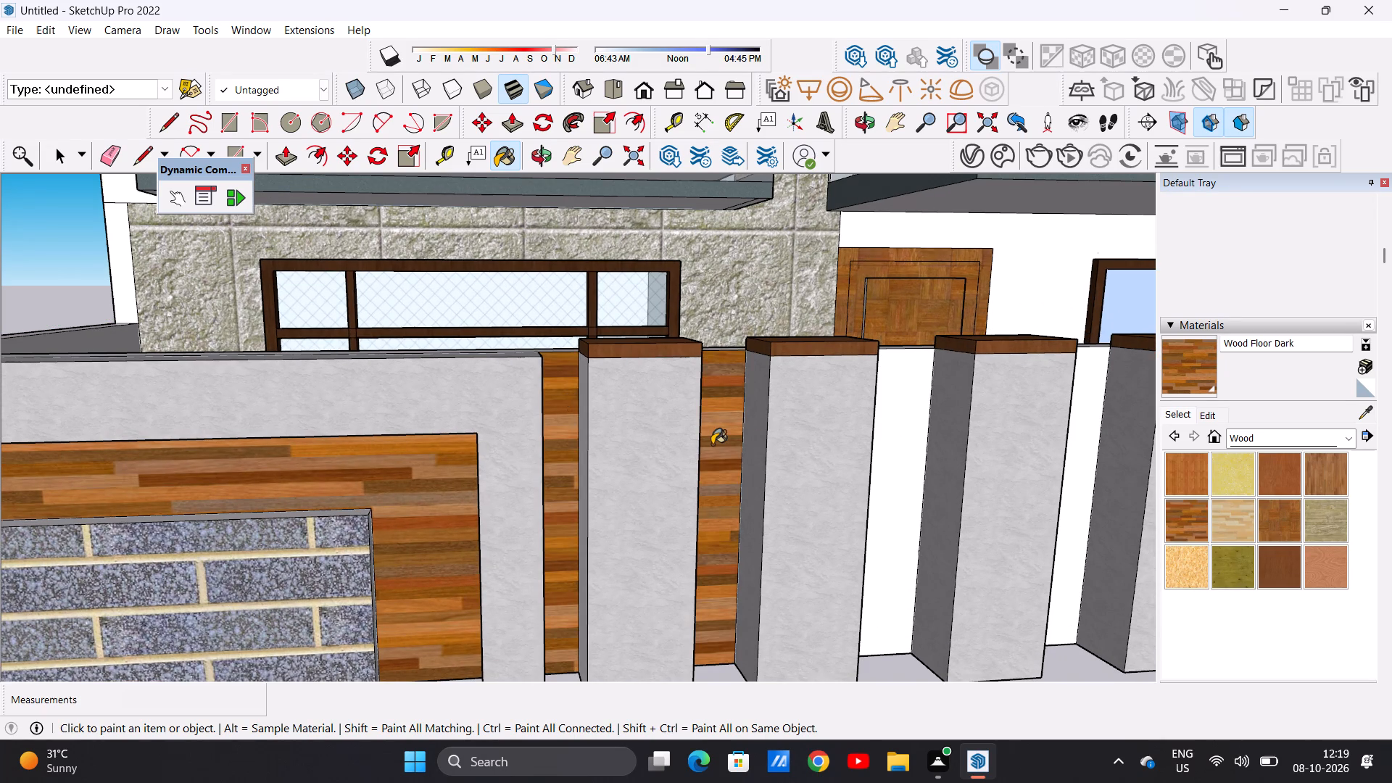
Paint the two remaining white wall strips, on both sides of the third boundary pillar, with Wood Floor Dark.
scroll(712, 444, "down", 13)
scroll(711, 463, "up", 1)
scroll(711, 465, "down", 2)
scroll(726, 410, "up", 1)
scroll(726, 410, "down", 1)
scroll(855, 516, "up", 8)
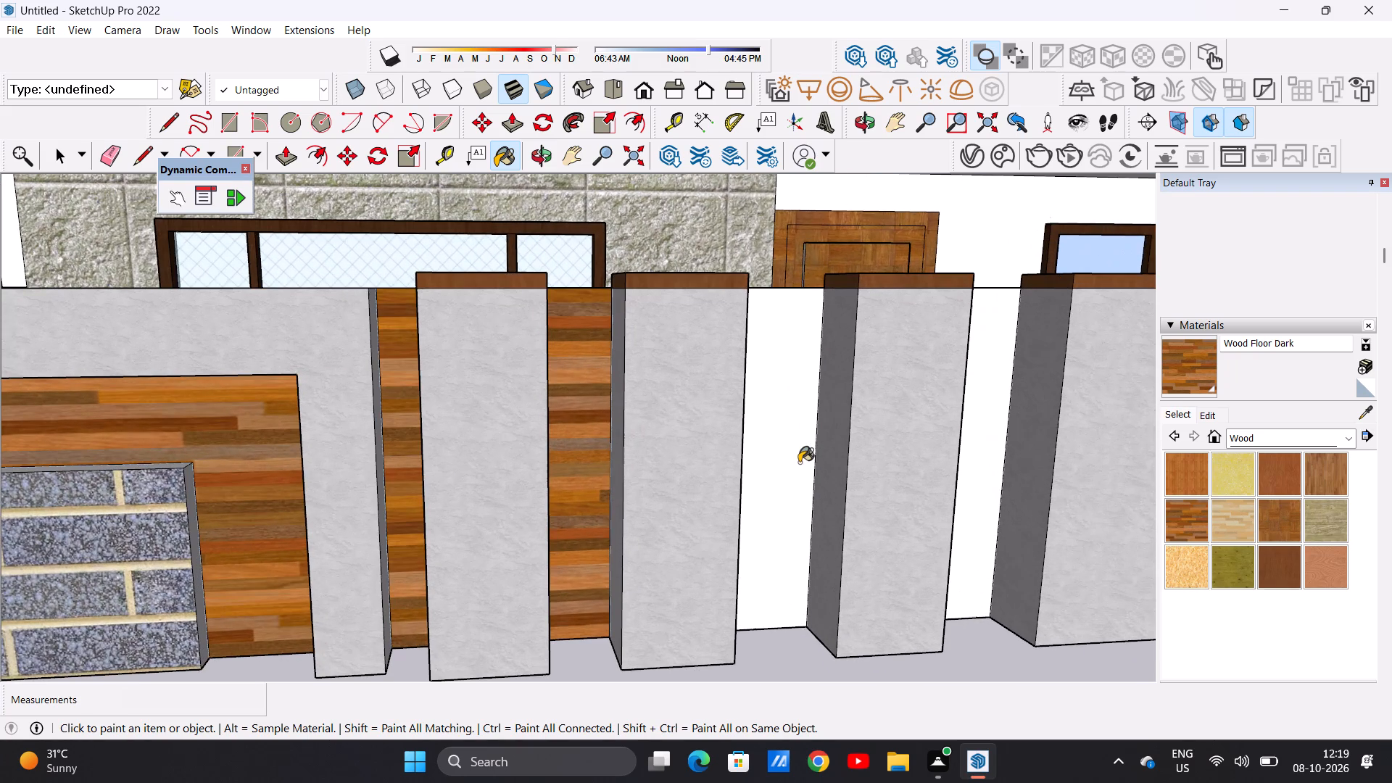
left_click(799, 463)
left_click(979, 463)
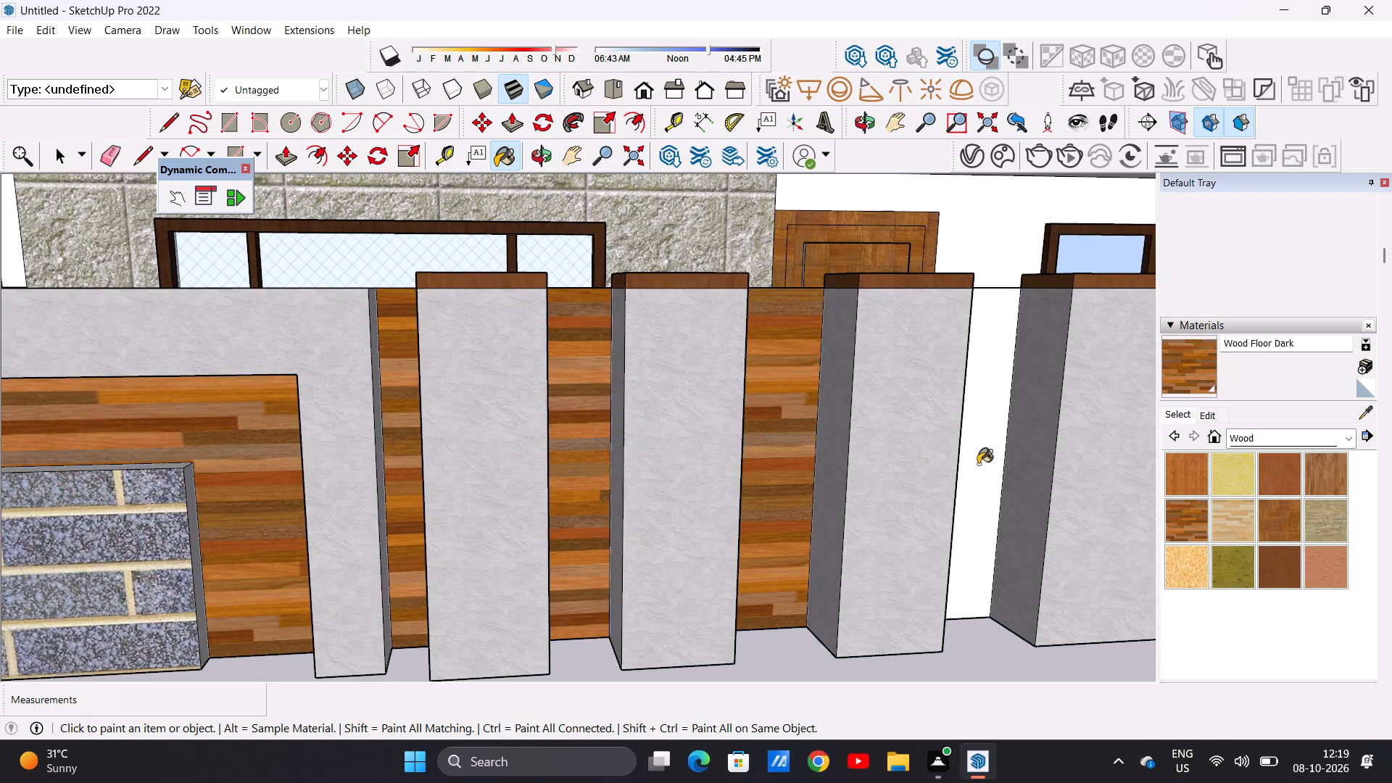
Review the wood strips between the boundary pillars and the house's whole front elevation.
scroll(889, 485, "down", 10)
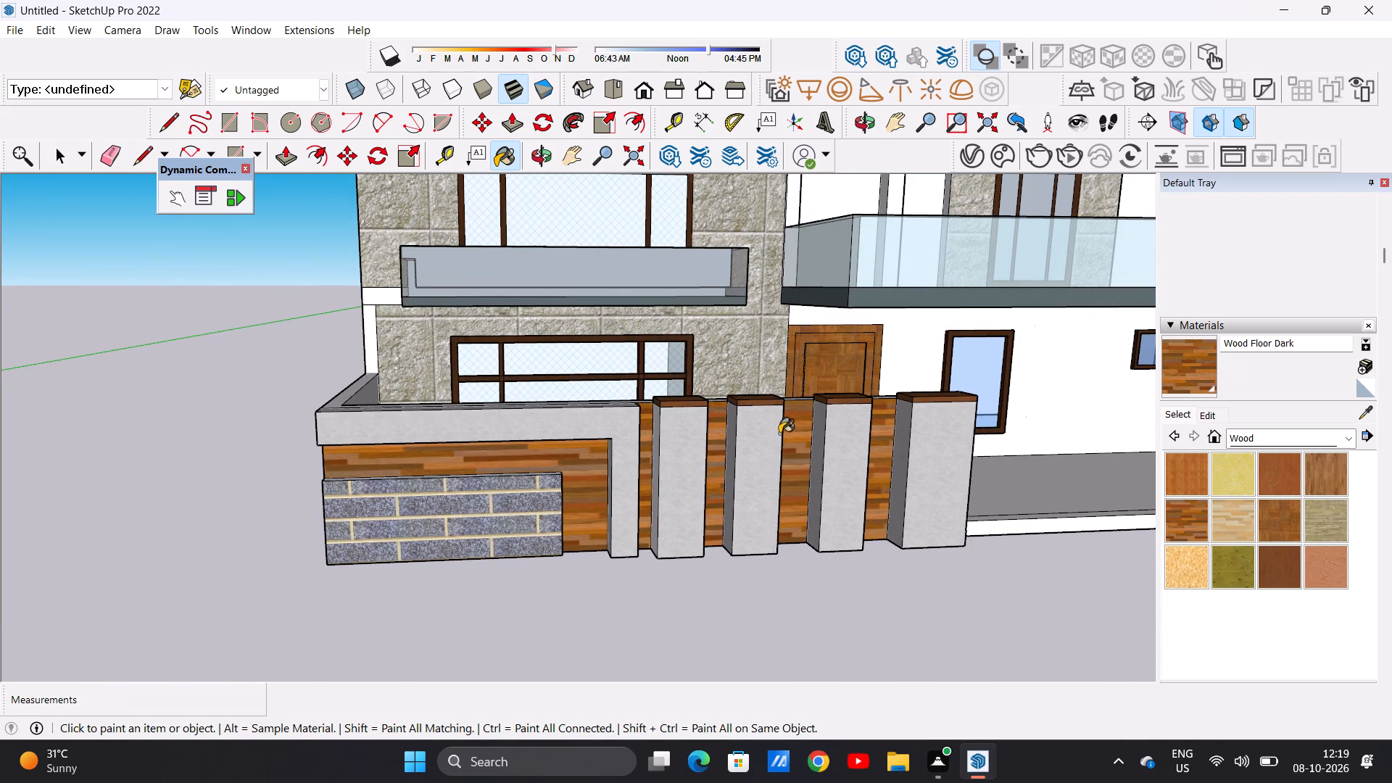
scroll(779, 433, "up", 3)
scroll(779, 431, "down", 2)
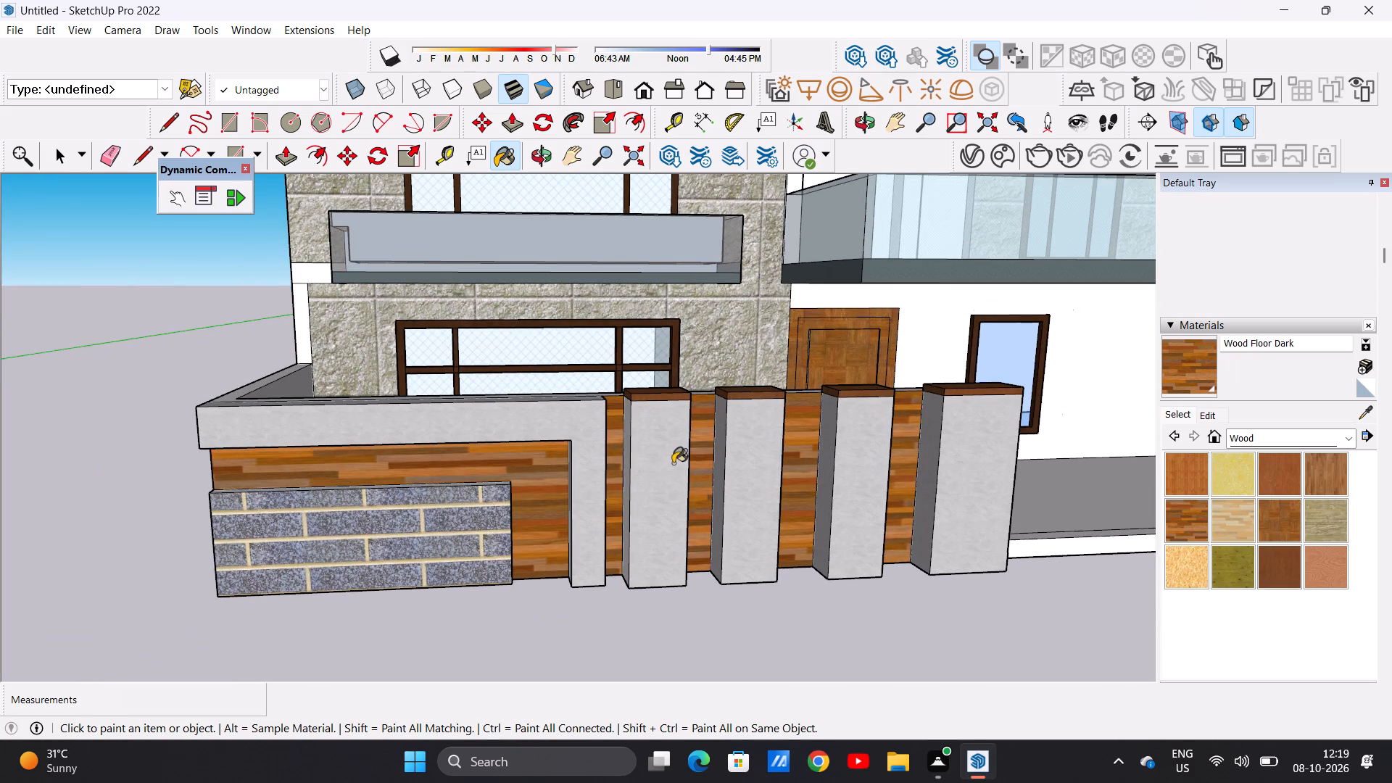
scroll(673, 463, "up", 2)
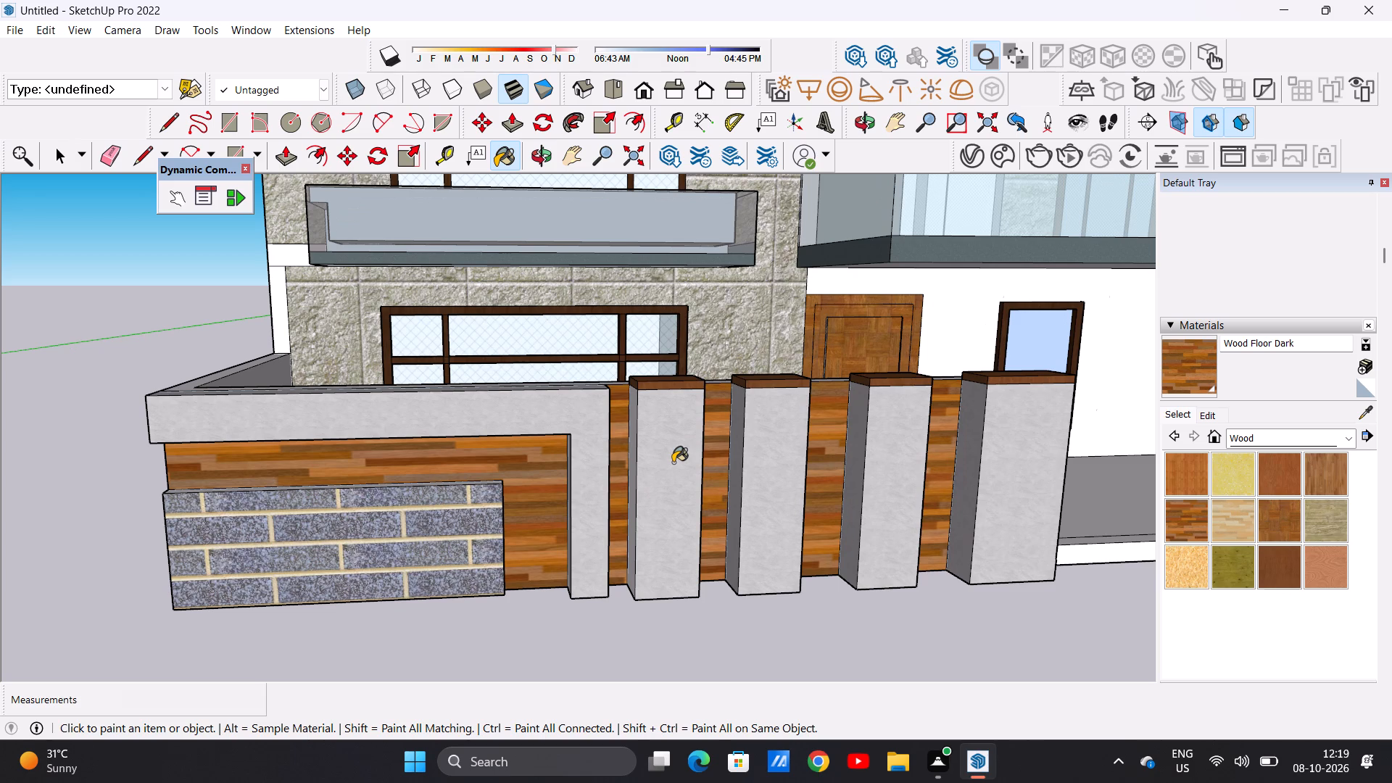
key("space")
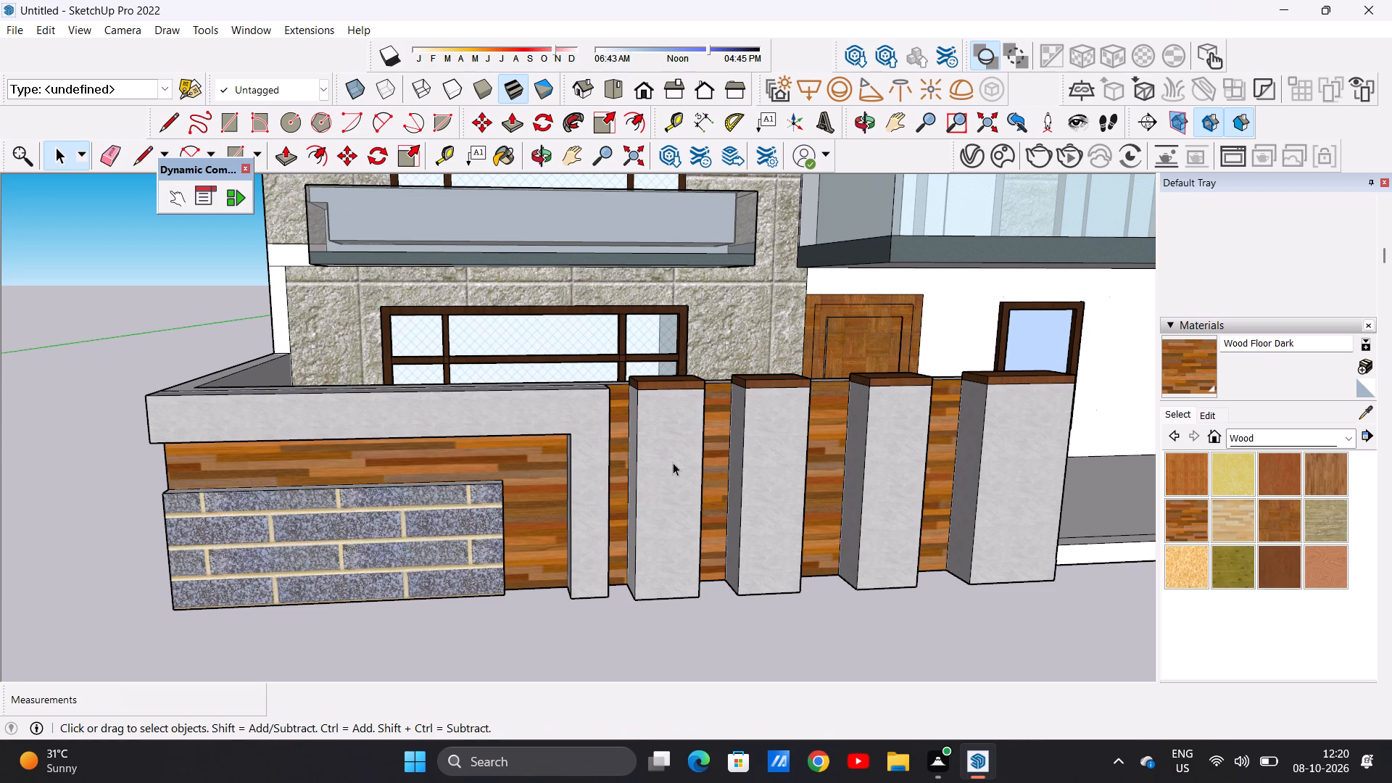
scroll(673, 463, "up", 1)
scroll(673, 463, "down", 3)
scroll(673, 461, "up", 1)
scroll(673, 462, "down", 1)
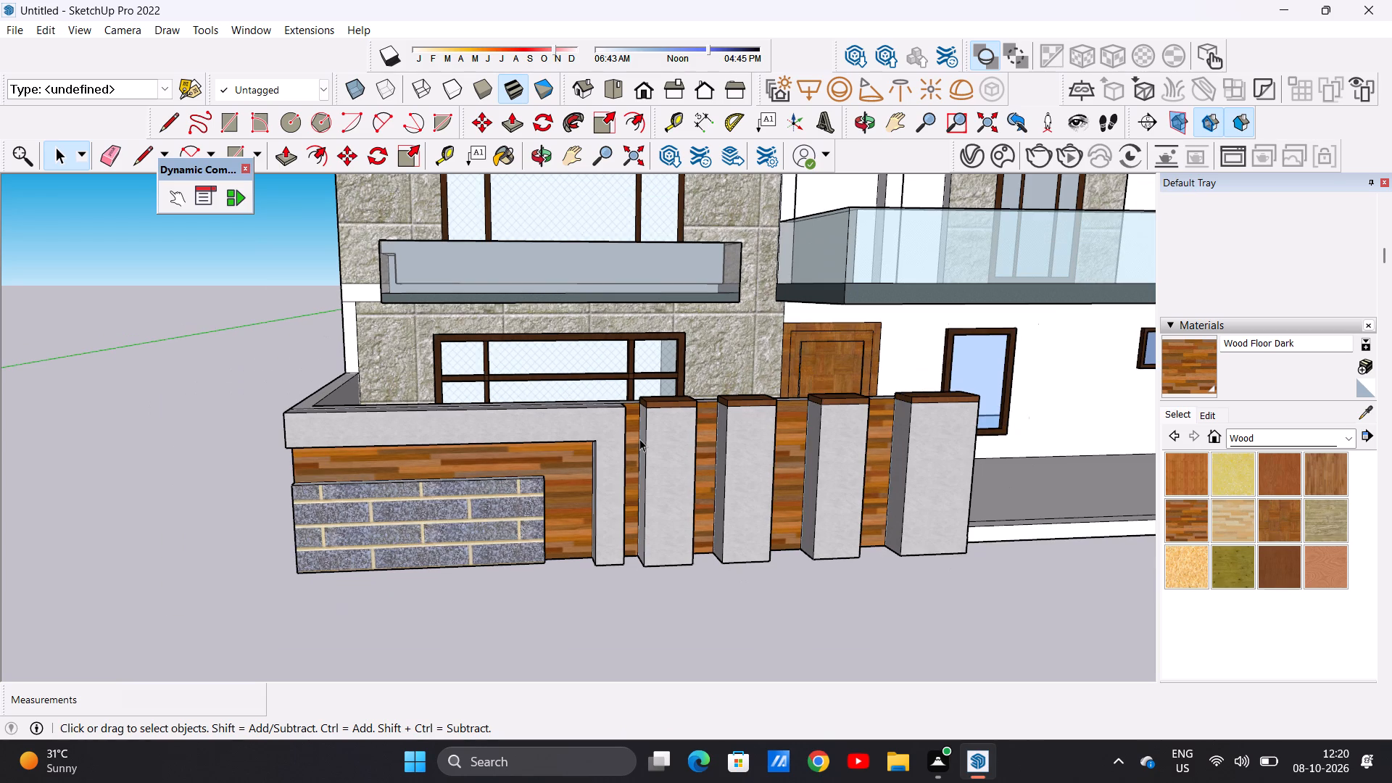
scroll(639, 439, "down", 9, "ctrl")
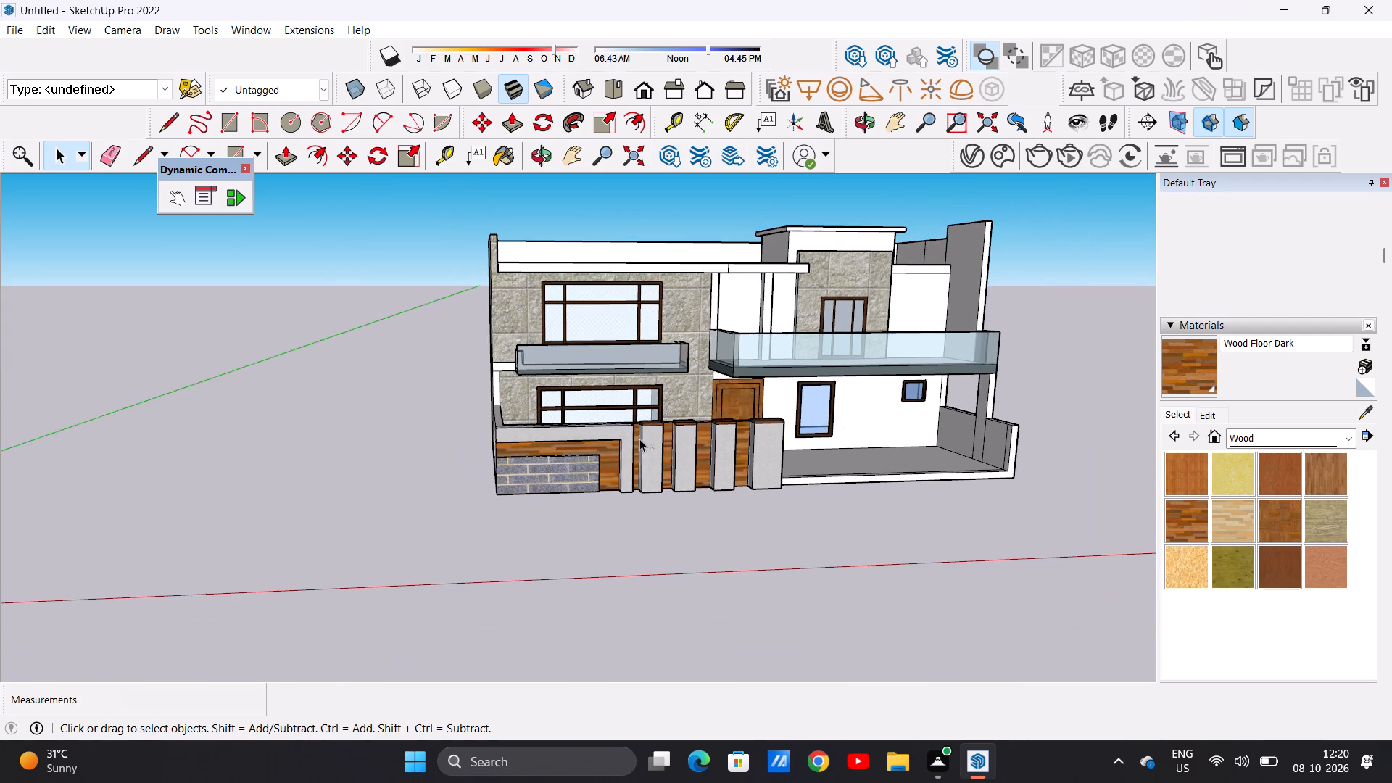
scroll(639, 439, "down", 1, "ctrl")
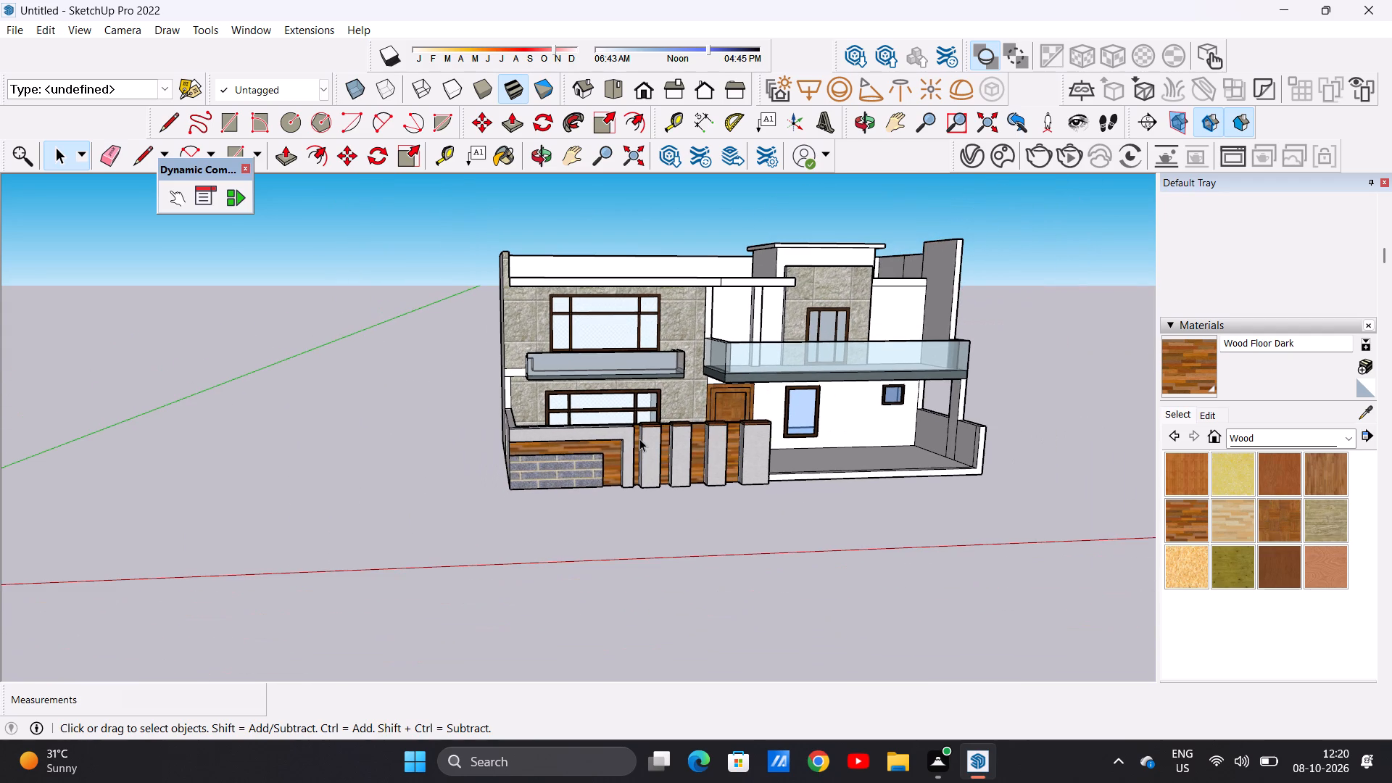
scroll(639, 439, "up", 6, "ctrl")
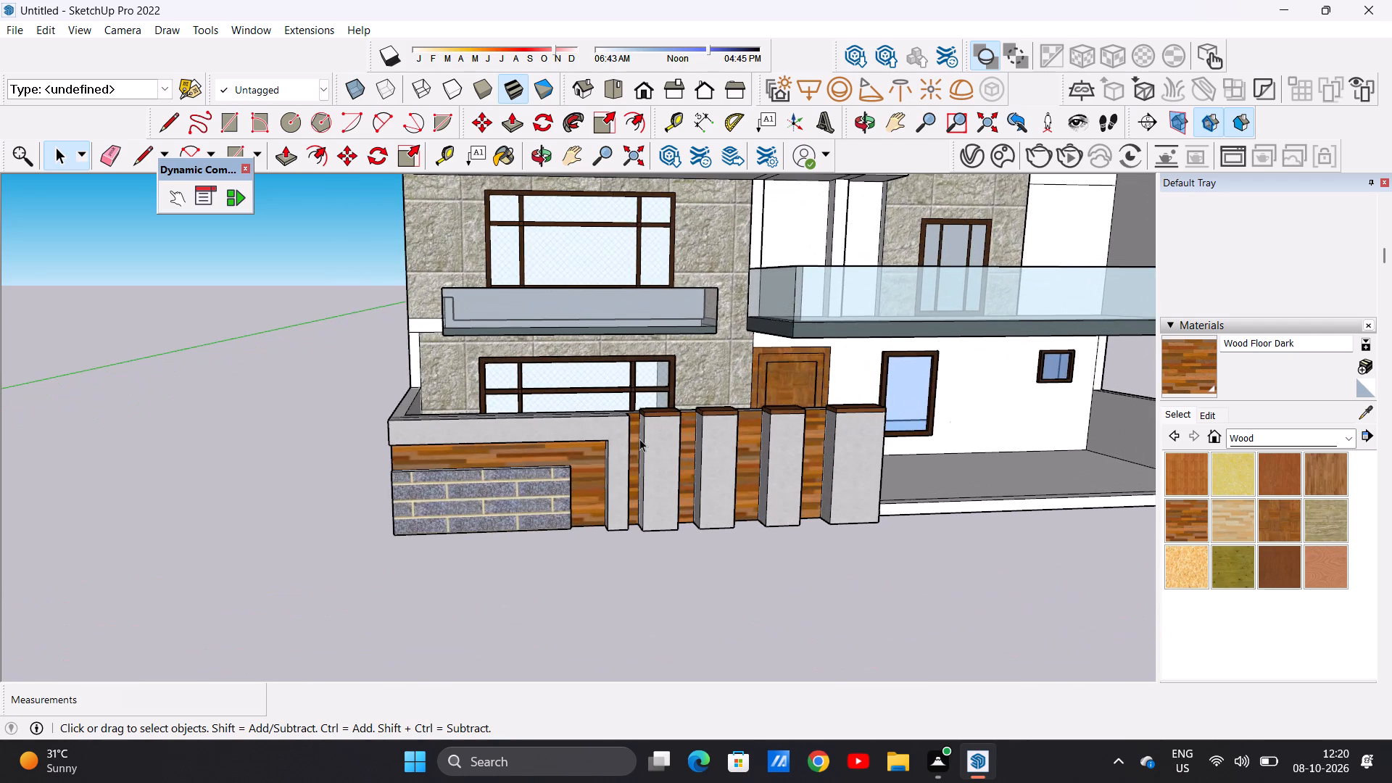
scroll(639, 439, "up", 1, "ctrl")
scroll(639, 439, "down", 4, "ctrl")
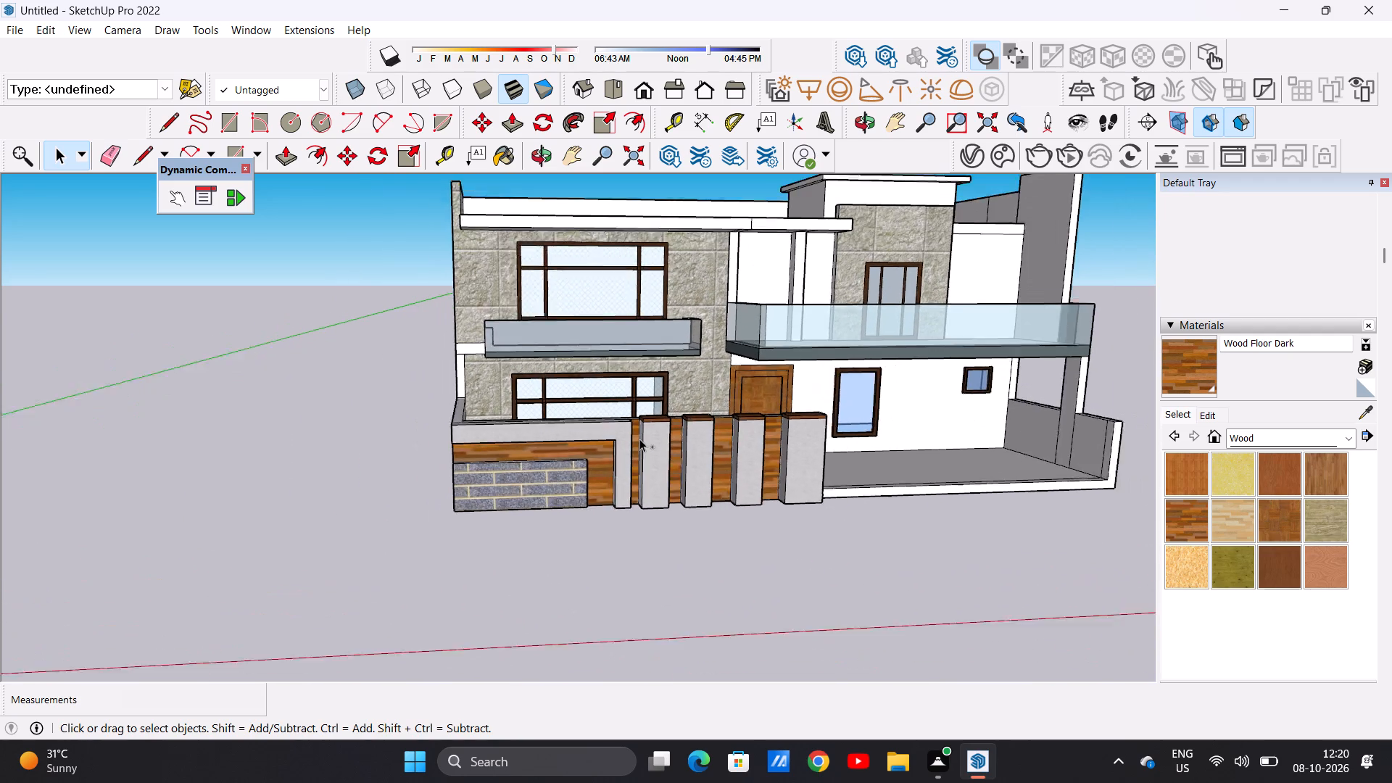
scroll(639, 439, "down", 2, "ctrl")
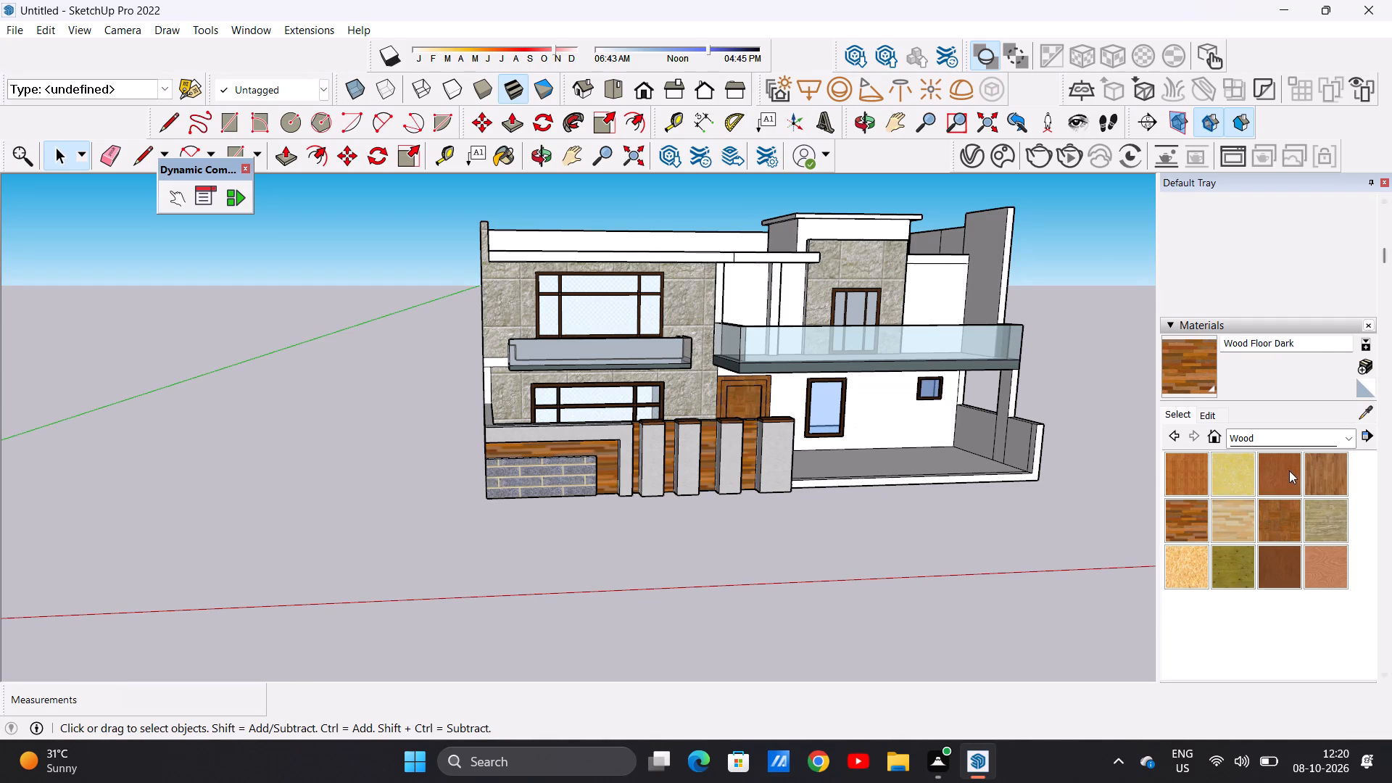
Paint the upper-floor wall panel above the main door and the narrow white strip beside the stone wall with Wood Floor.
scroll(1269, 476, "up", 1)
scroll(1289, 549, "up", 1)
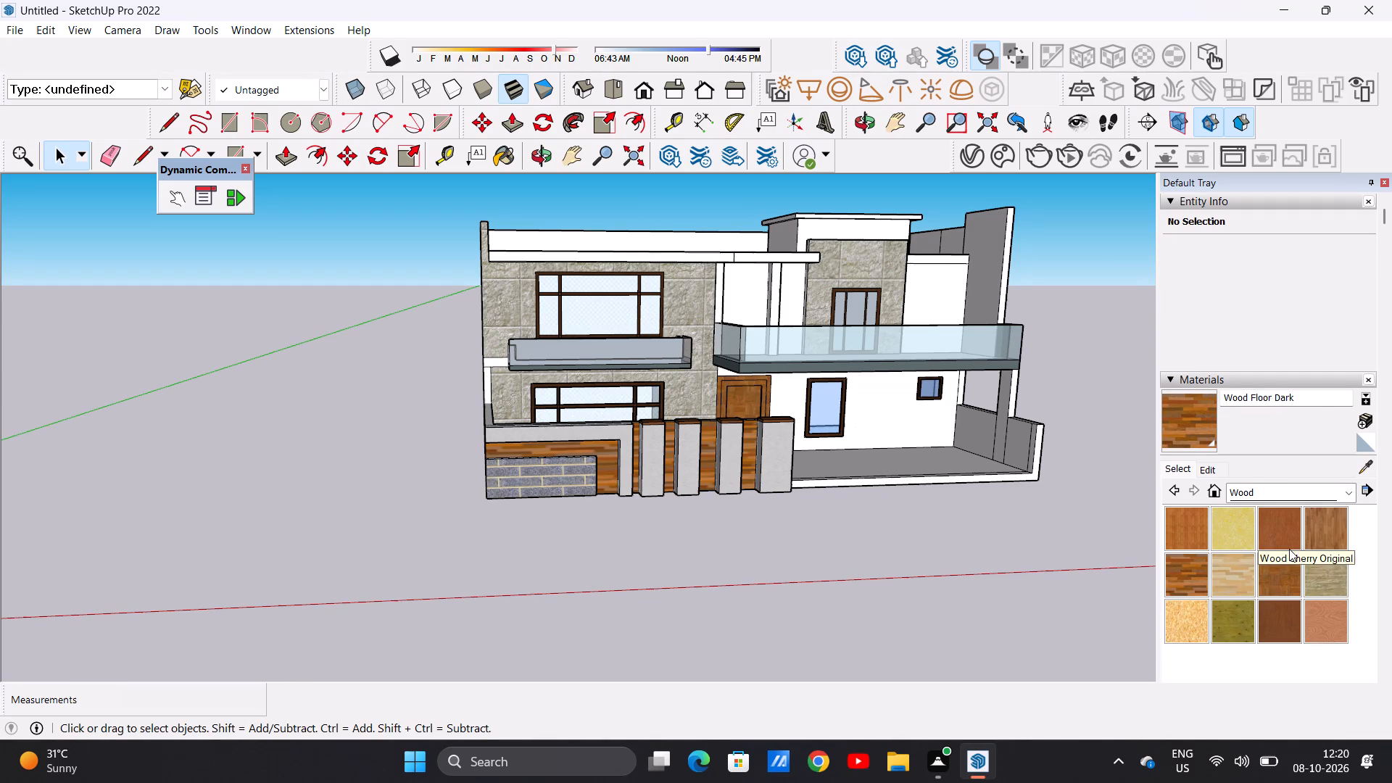
scroll(1289, 549, "up", 1)
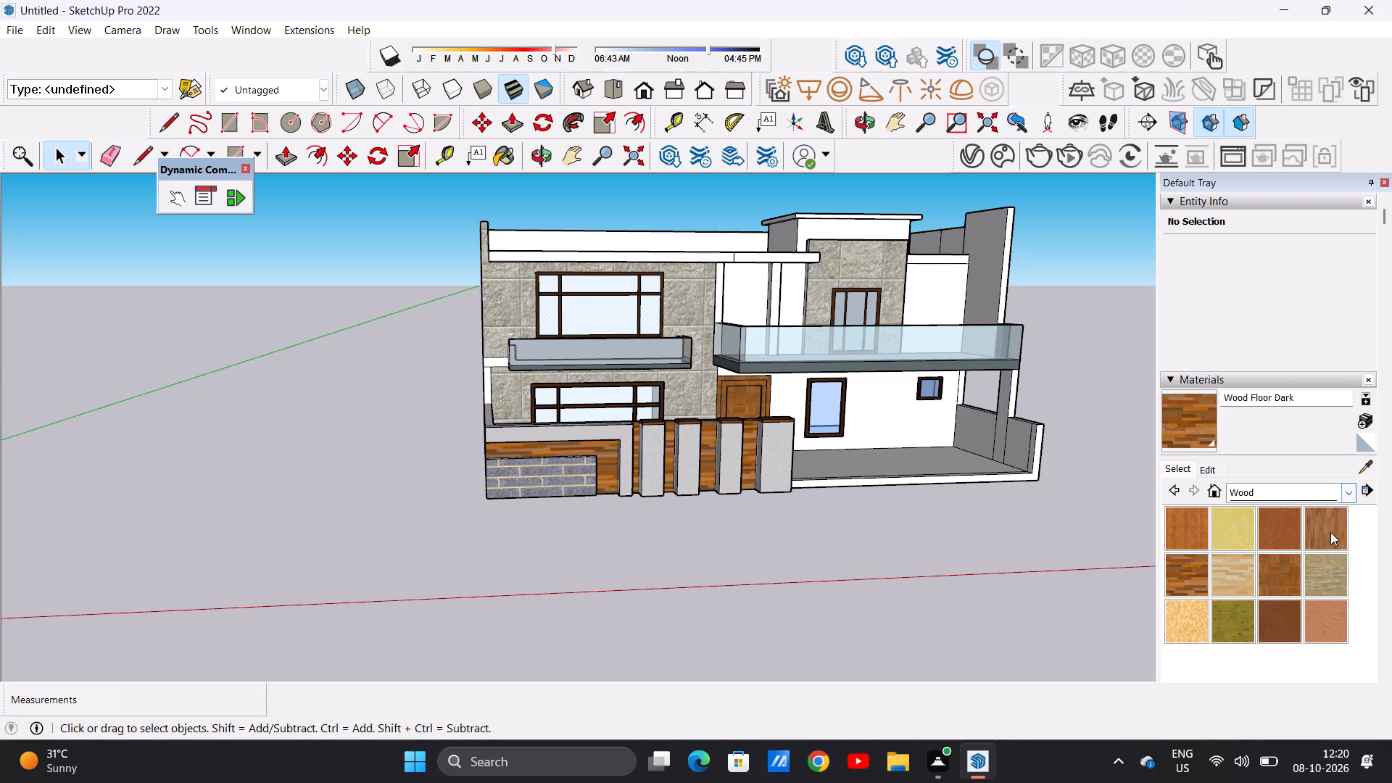
left_click(1331, 532)
scroll(763, 302, "up", 10)
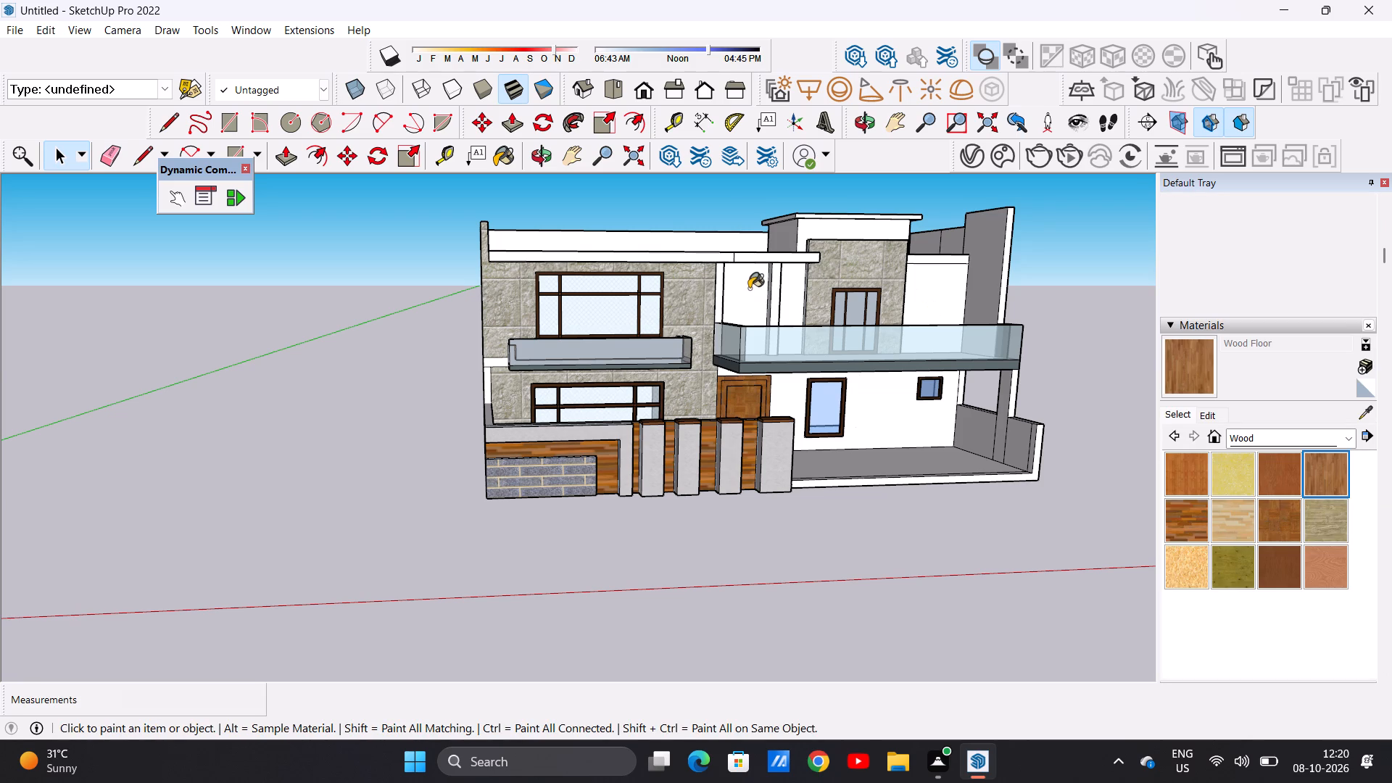
scroll(749, 289, "up", 13)
left_click(744, 288)
scroll(729, 330, "down", 7)
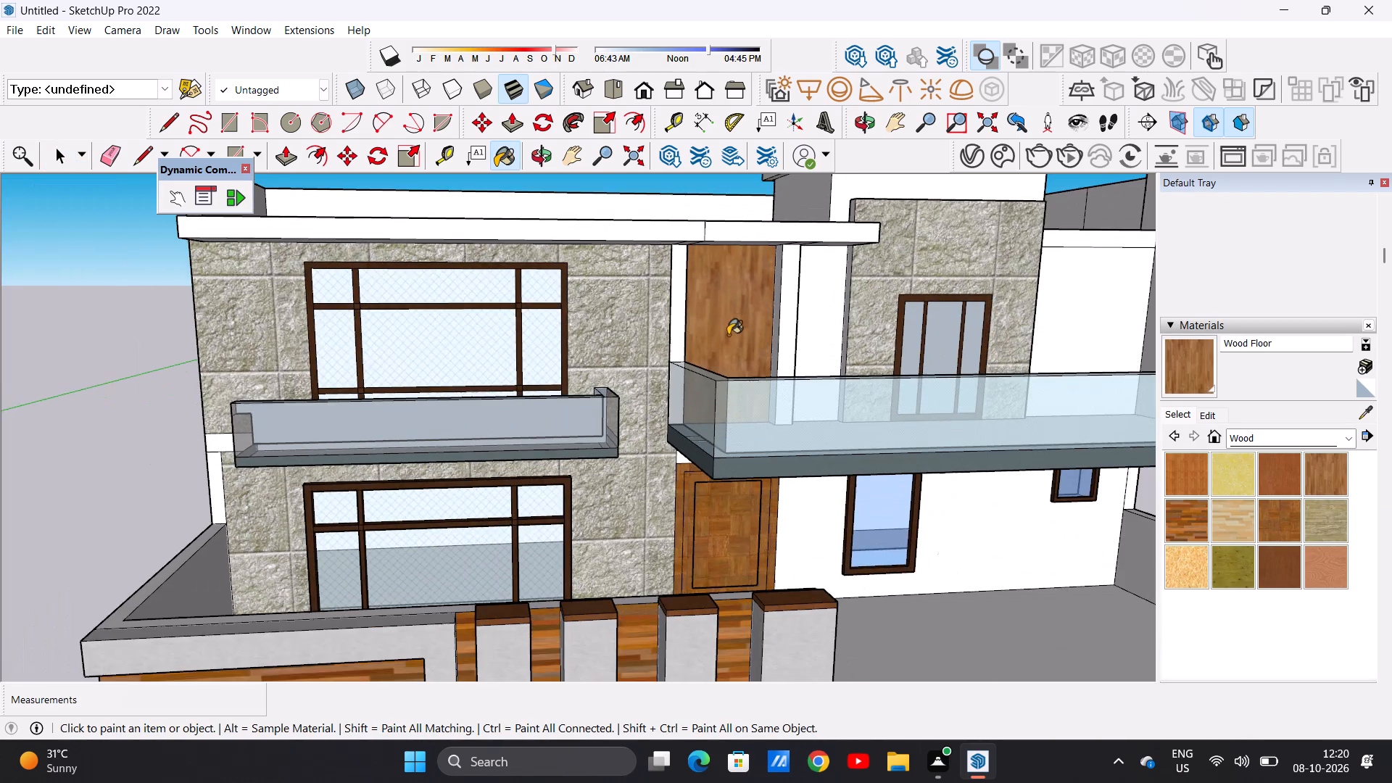
scroll(708, 320, "up", 8)
left_click(650, 314)
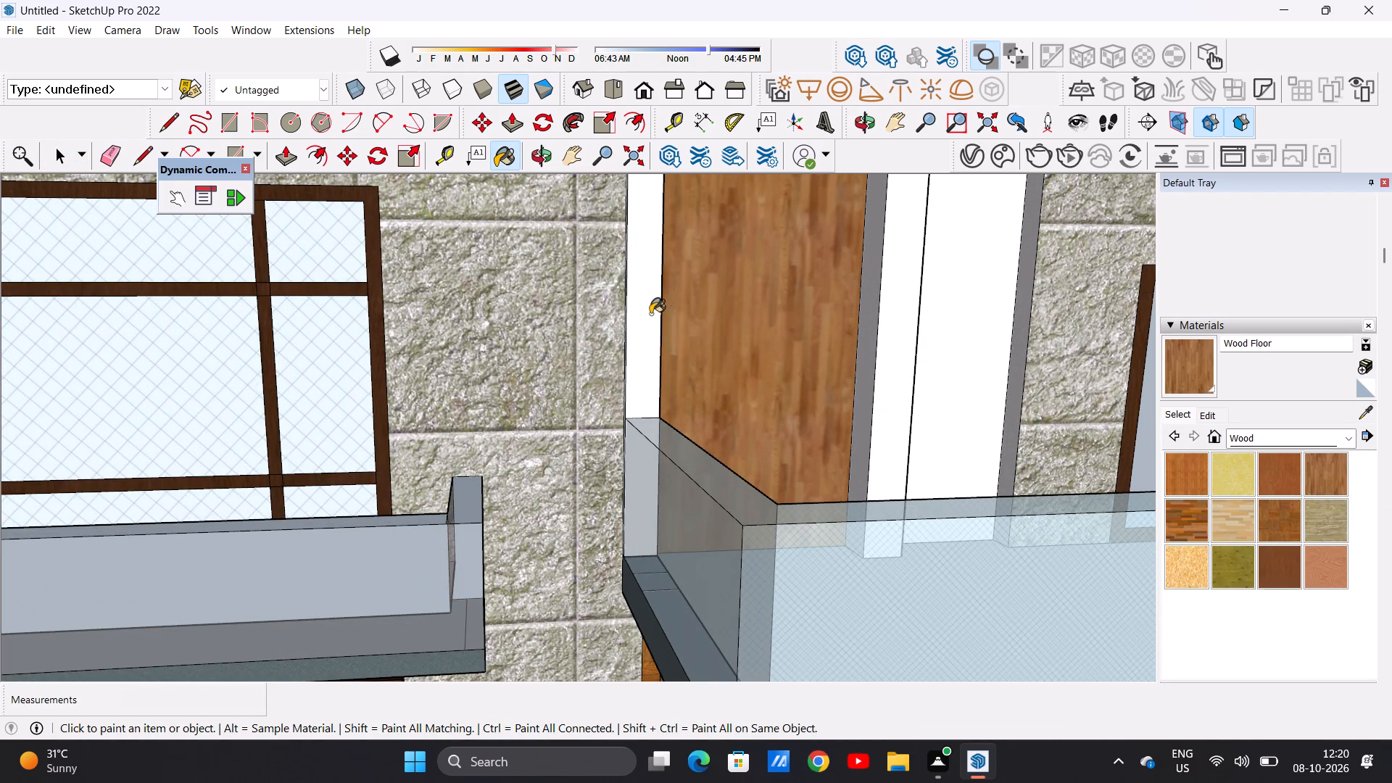
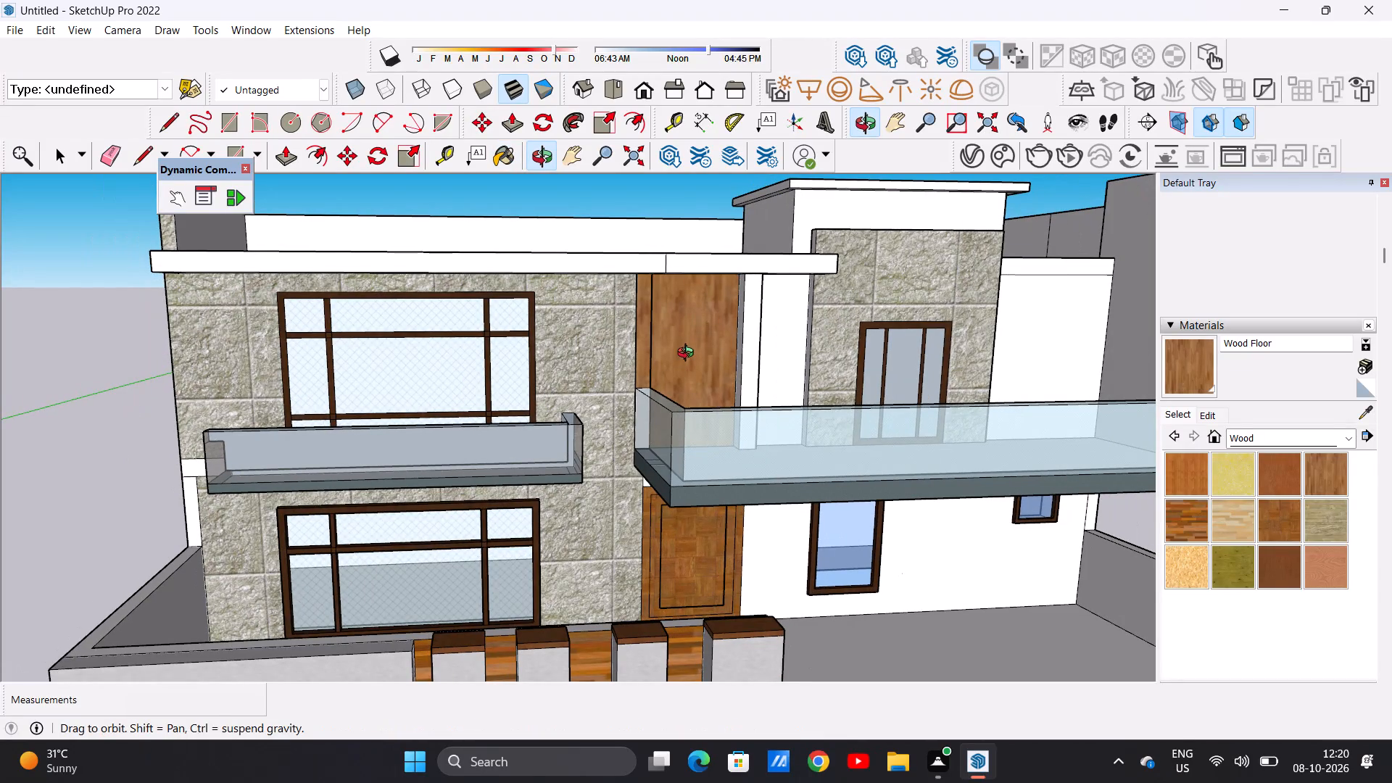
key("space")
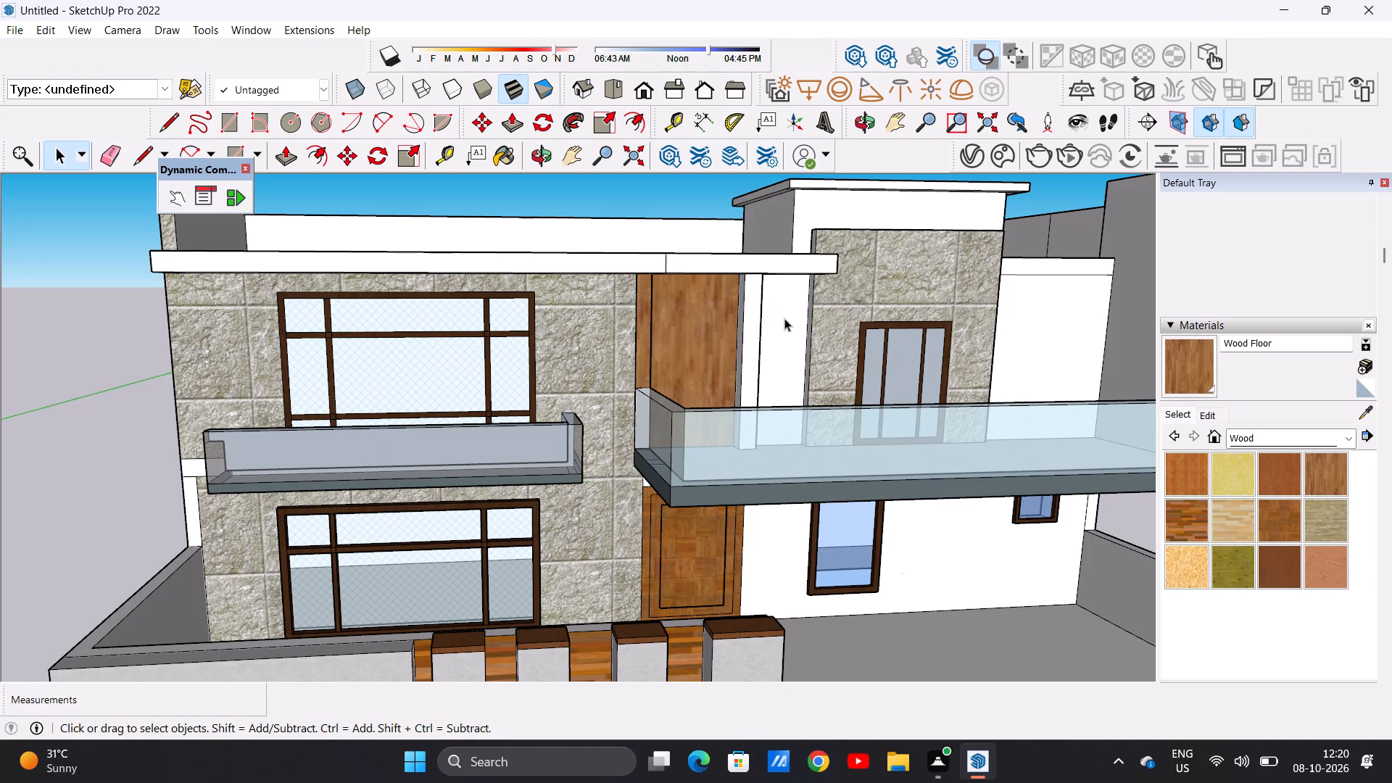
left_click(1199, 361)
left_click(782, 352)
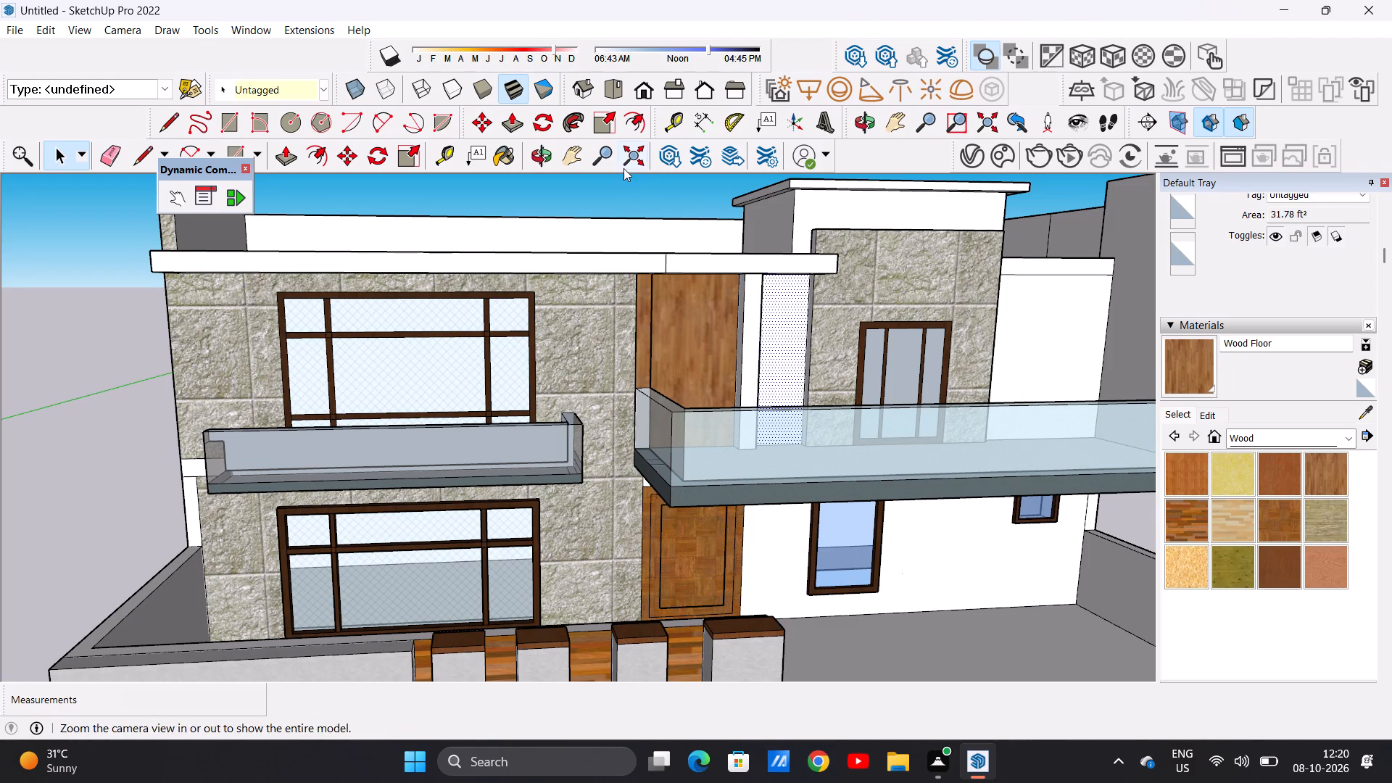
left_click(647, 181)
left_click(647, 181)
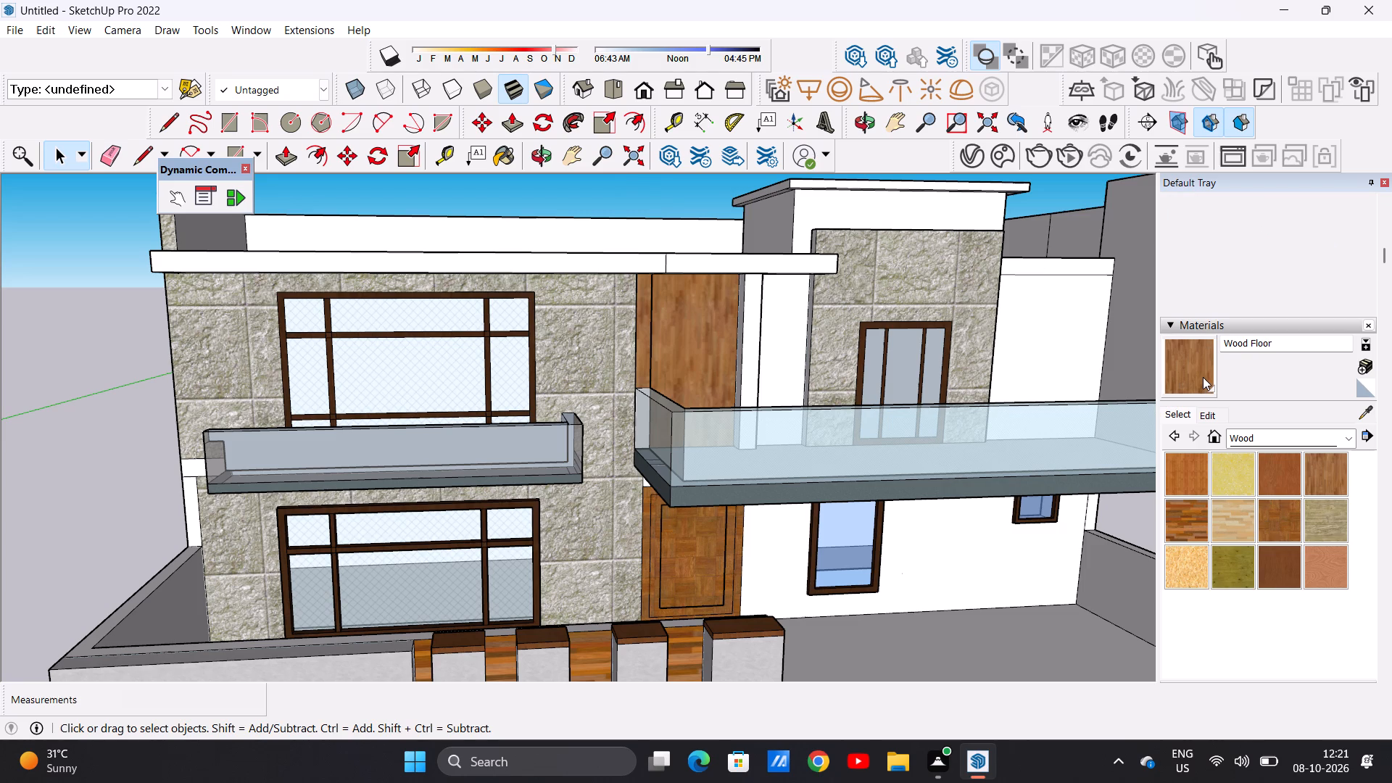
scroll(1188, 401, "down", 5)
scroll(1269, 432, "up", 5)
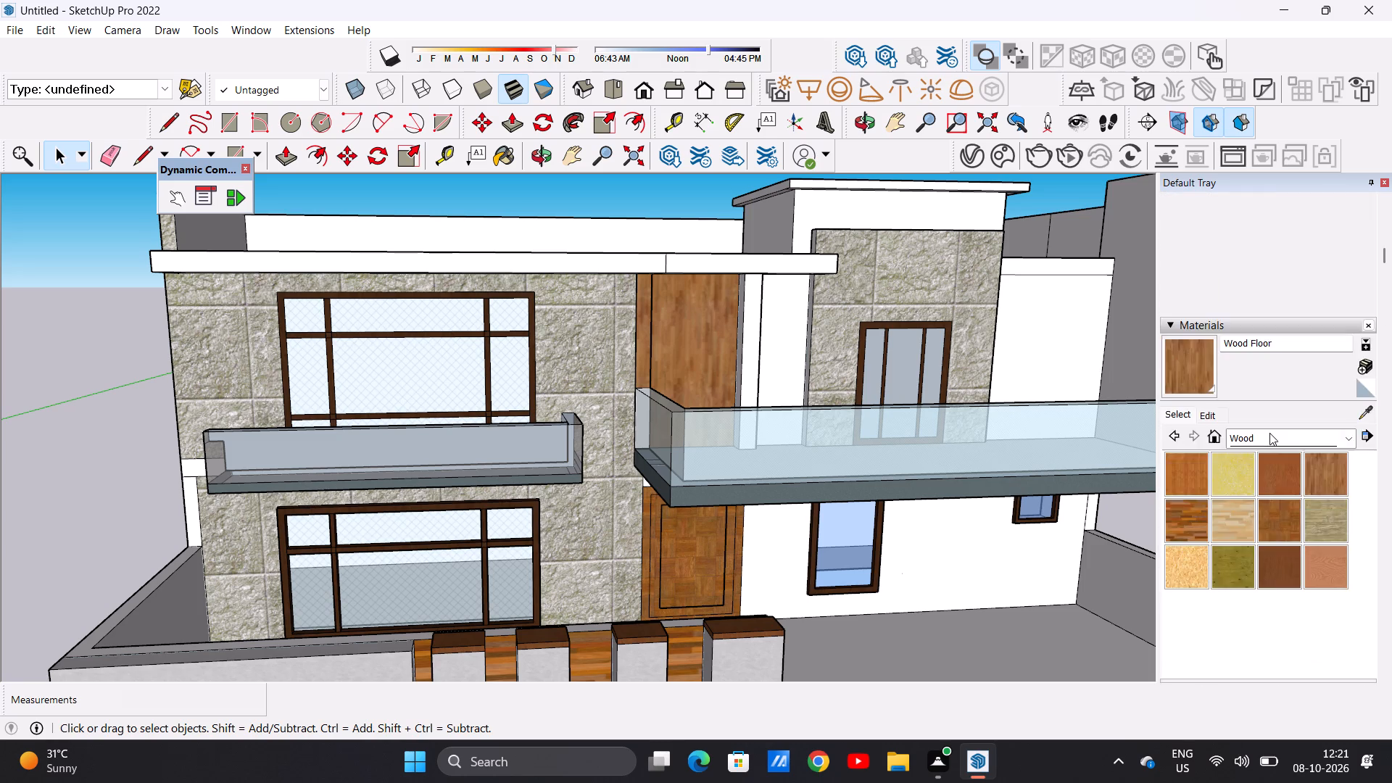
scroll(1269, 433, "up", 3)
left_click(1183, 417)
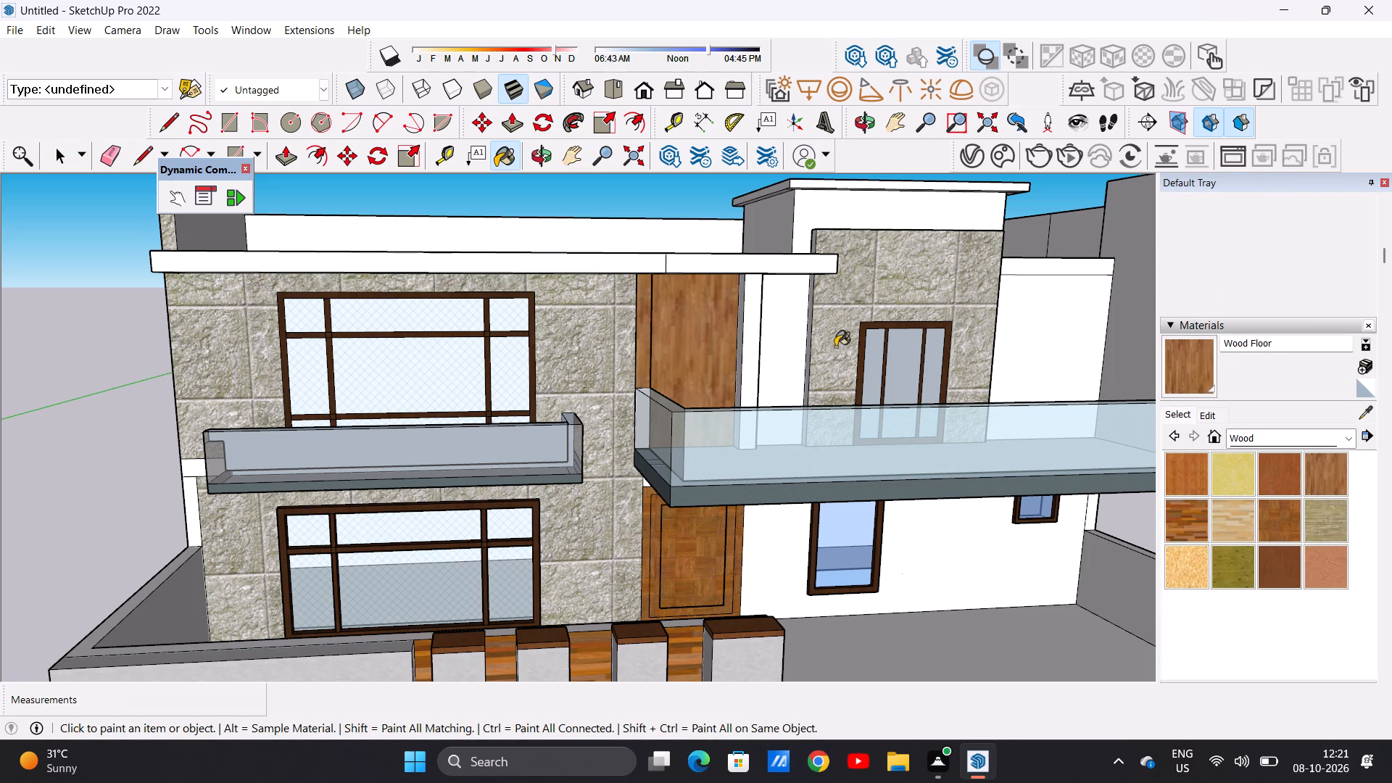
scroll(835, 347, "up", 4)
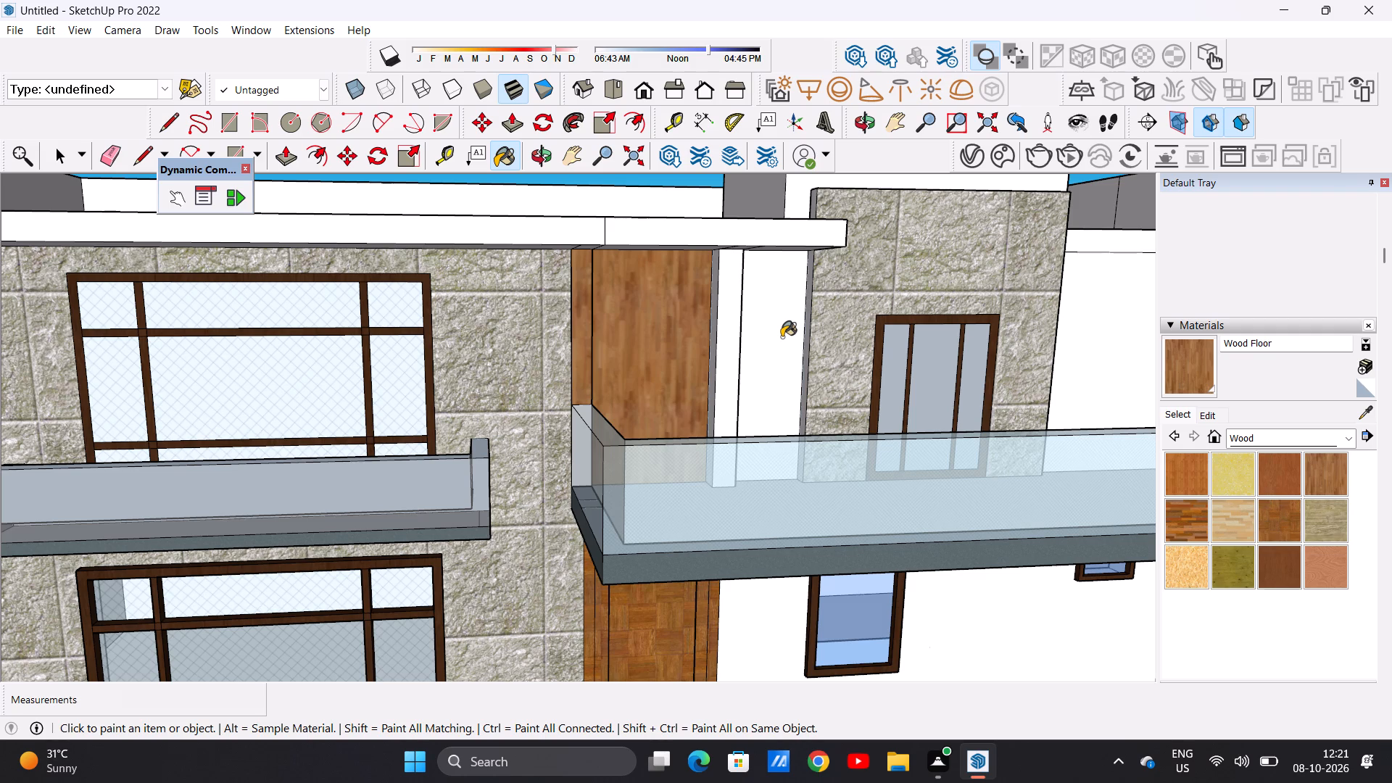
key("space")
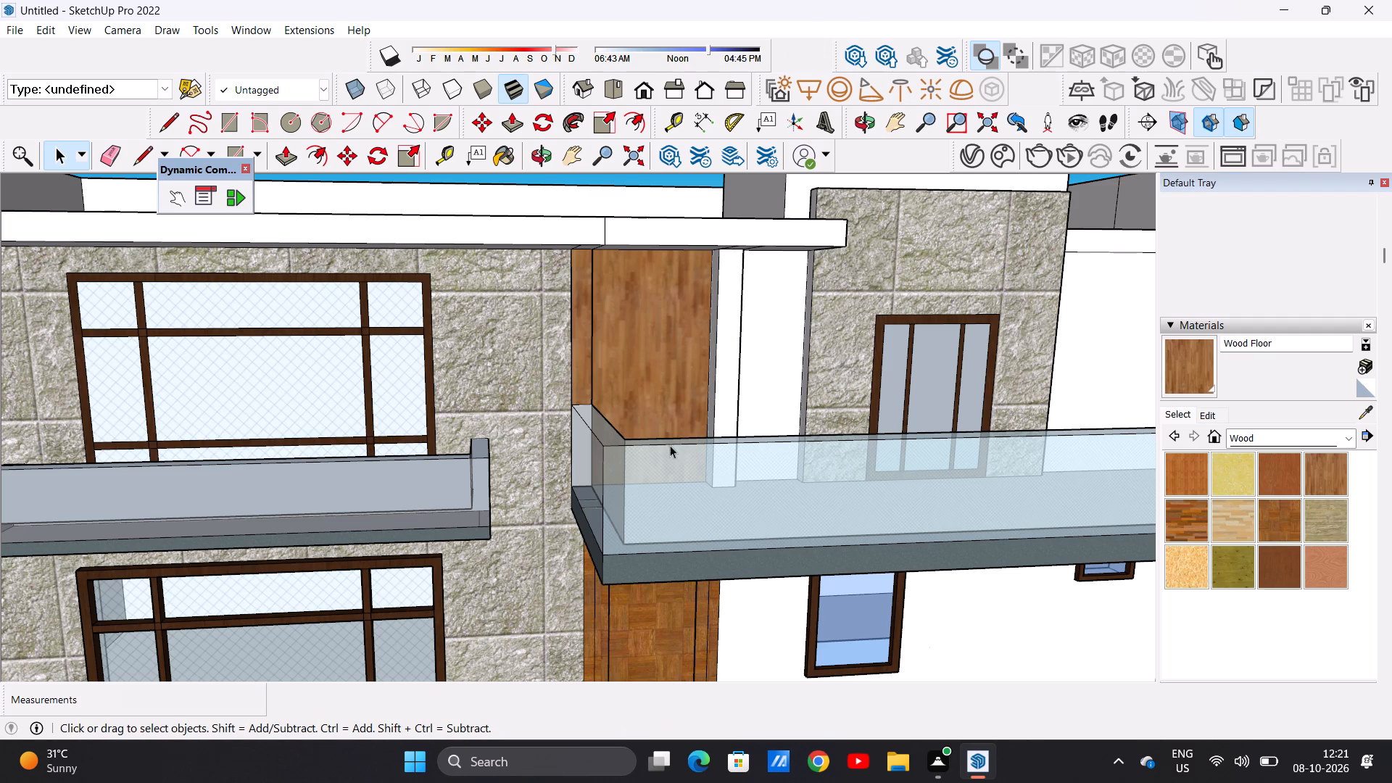
Paint the white upper-floor wall panel between the narrow white column and the stone wall with Wood Floor.
scroll(731, 377, "down", 9)
scroll(768, 368, "up", 1)
scroll(768, 368, "down", 20)
scroll(768, 368, "down", 15)
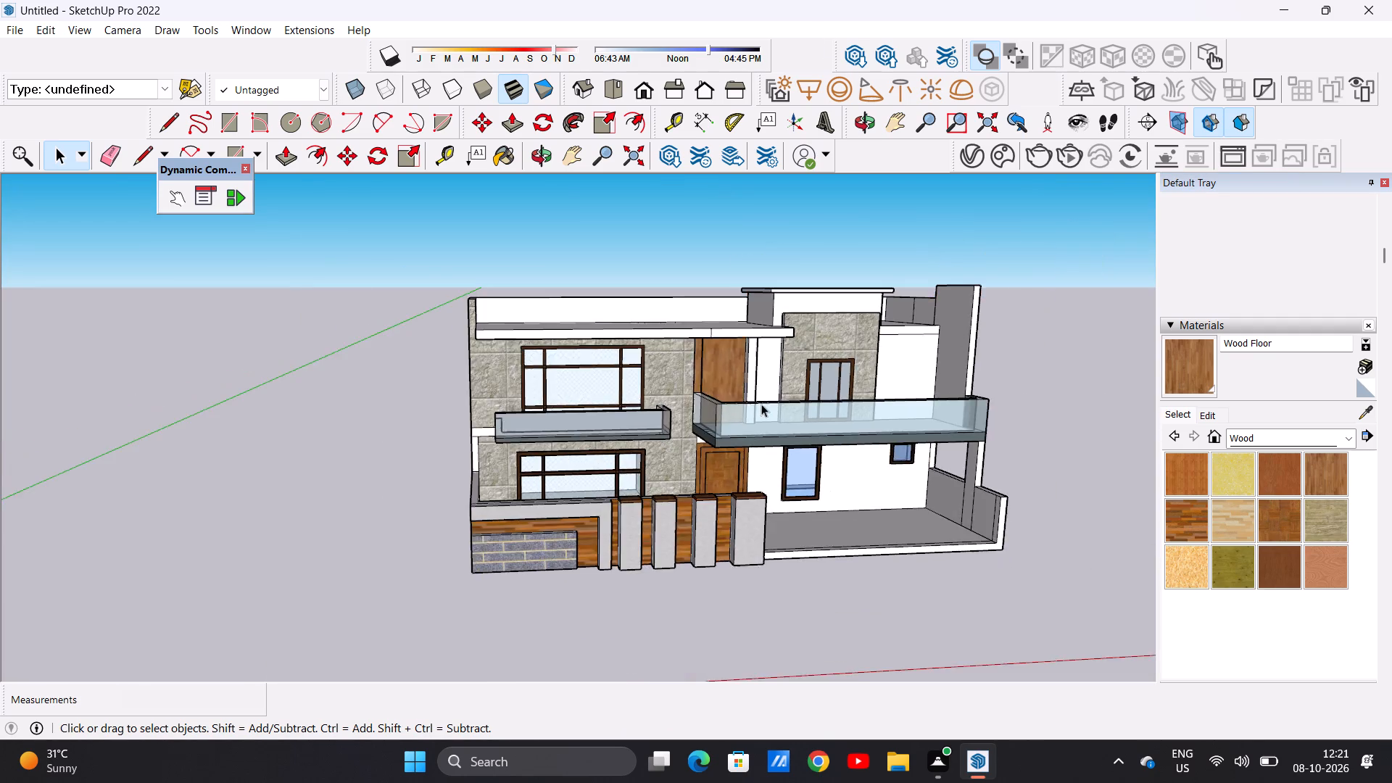
scroll(766, 377, "up", 1)
scroll(766, 377, "down", 1)
scroll(766, 377, "up", 13)
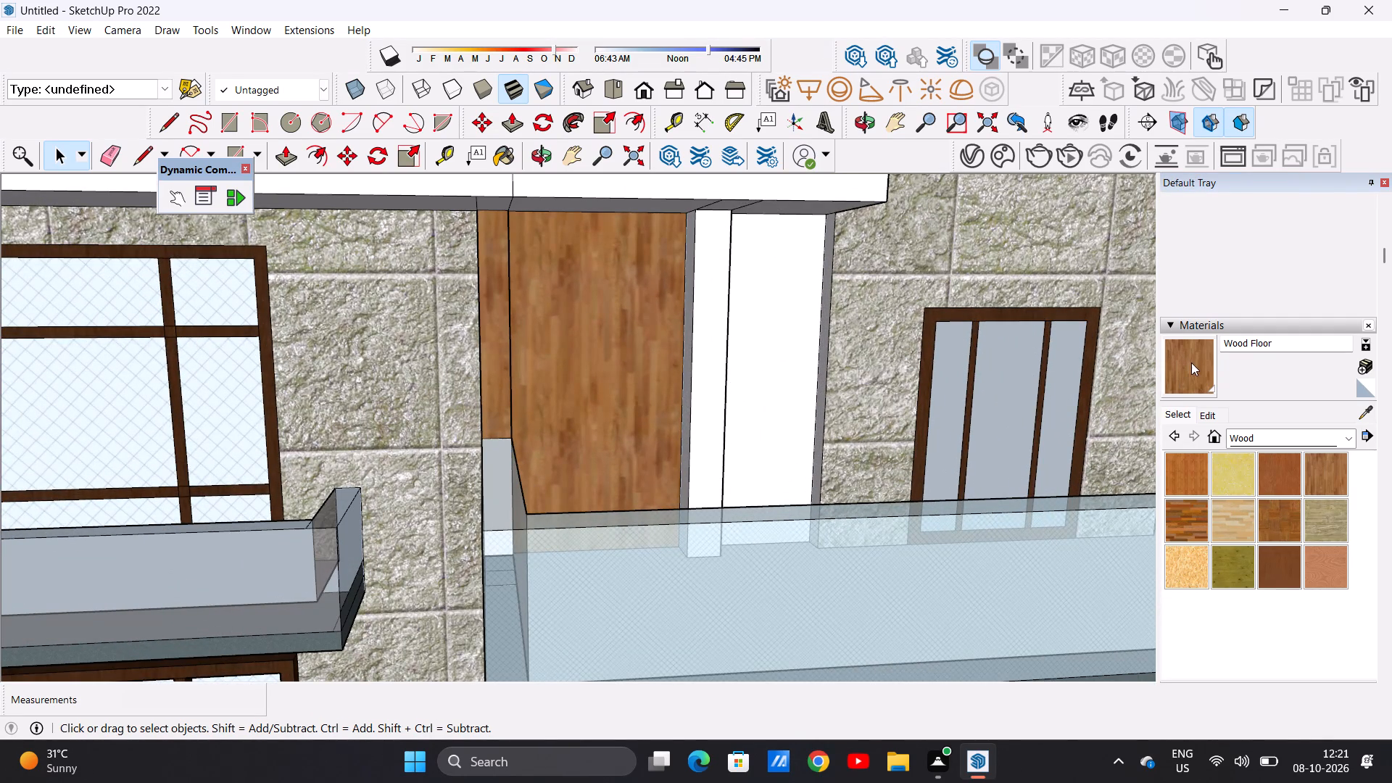
left_click(1193, 362)
left_click(768, 401)
Erase the horizontal line near the top of the white upper-floor wall on the far side of the stone wall.
scroll(759, 399, "down", 3)
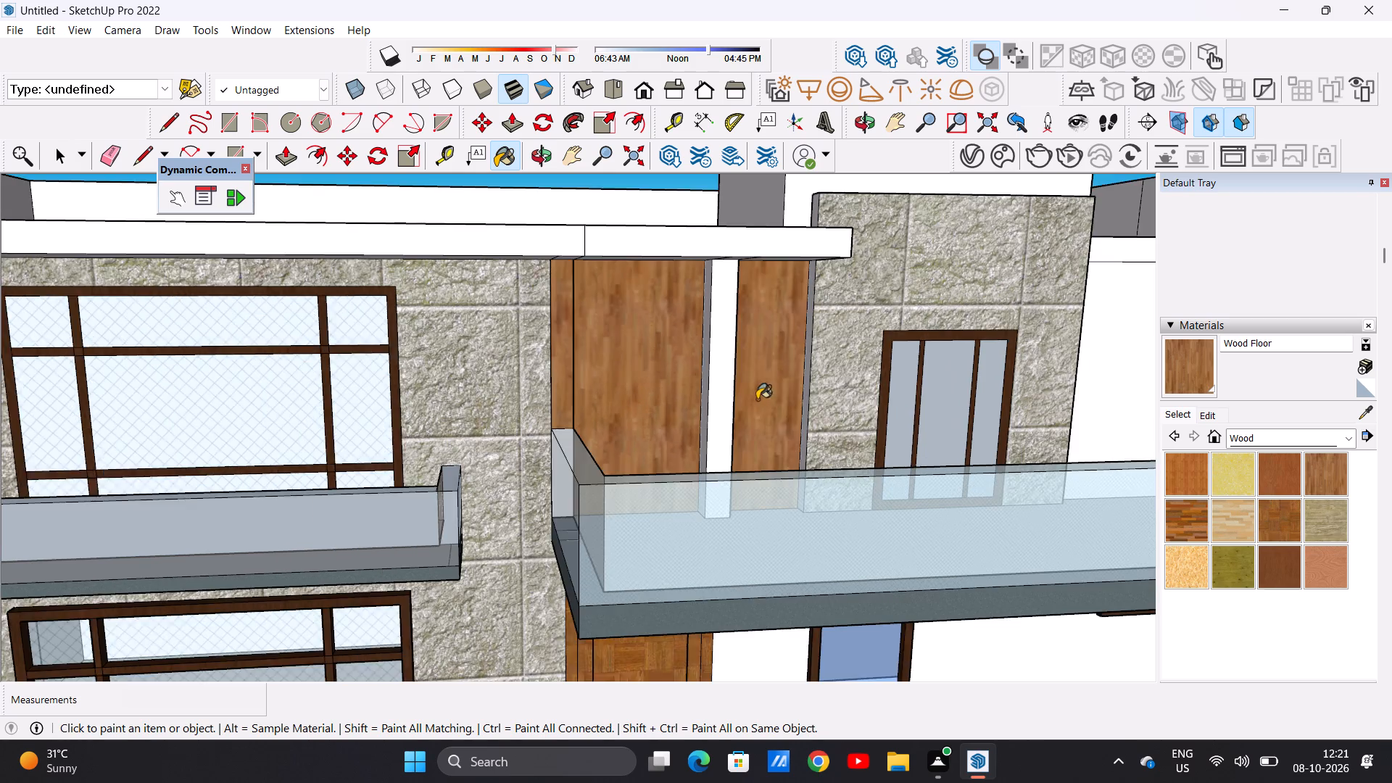
scroll(757, 399, "down", 12)
scroll(749, 381, "up", 6)
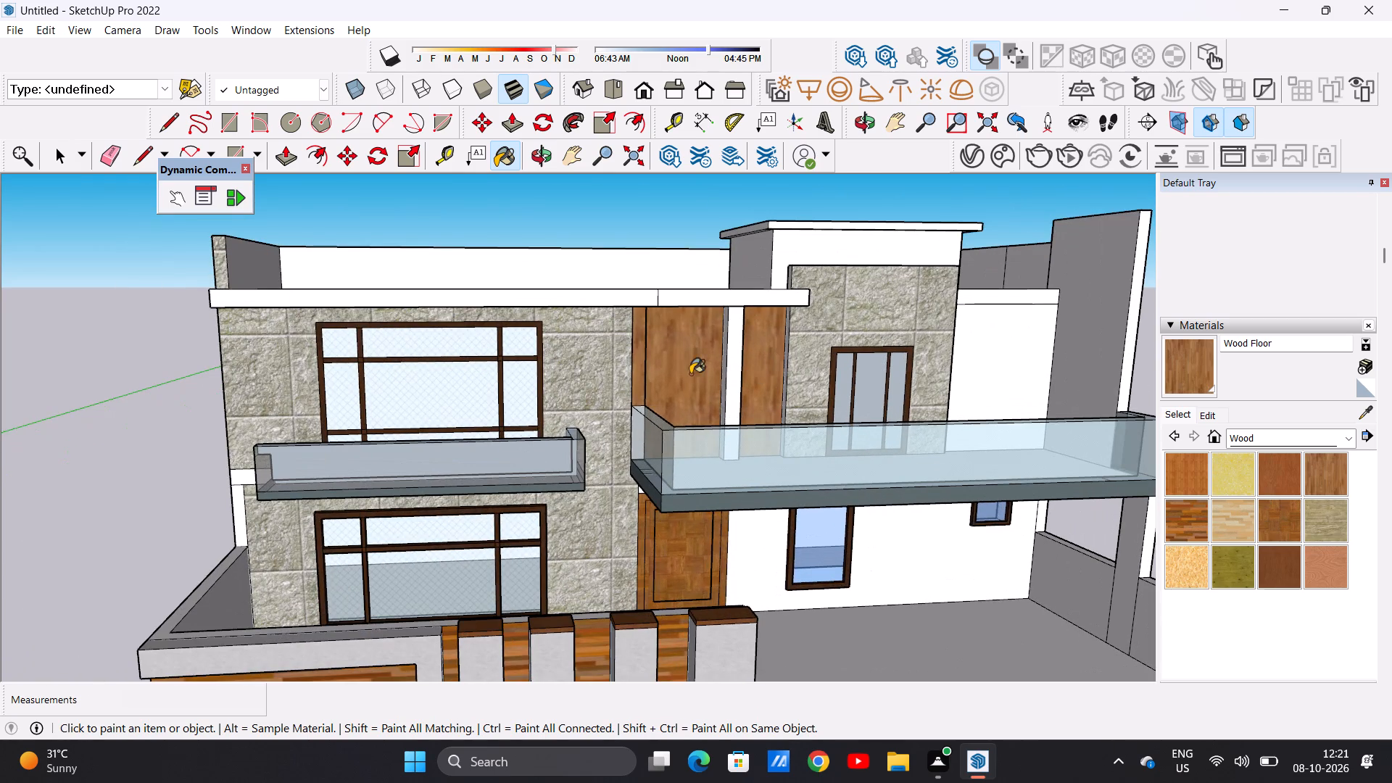
scroll(720, 384, "down", 4)
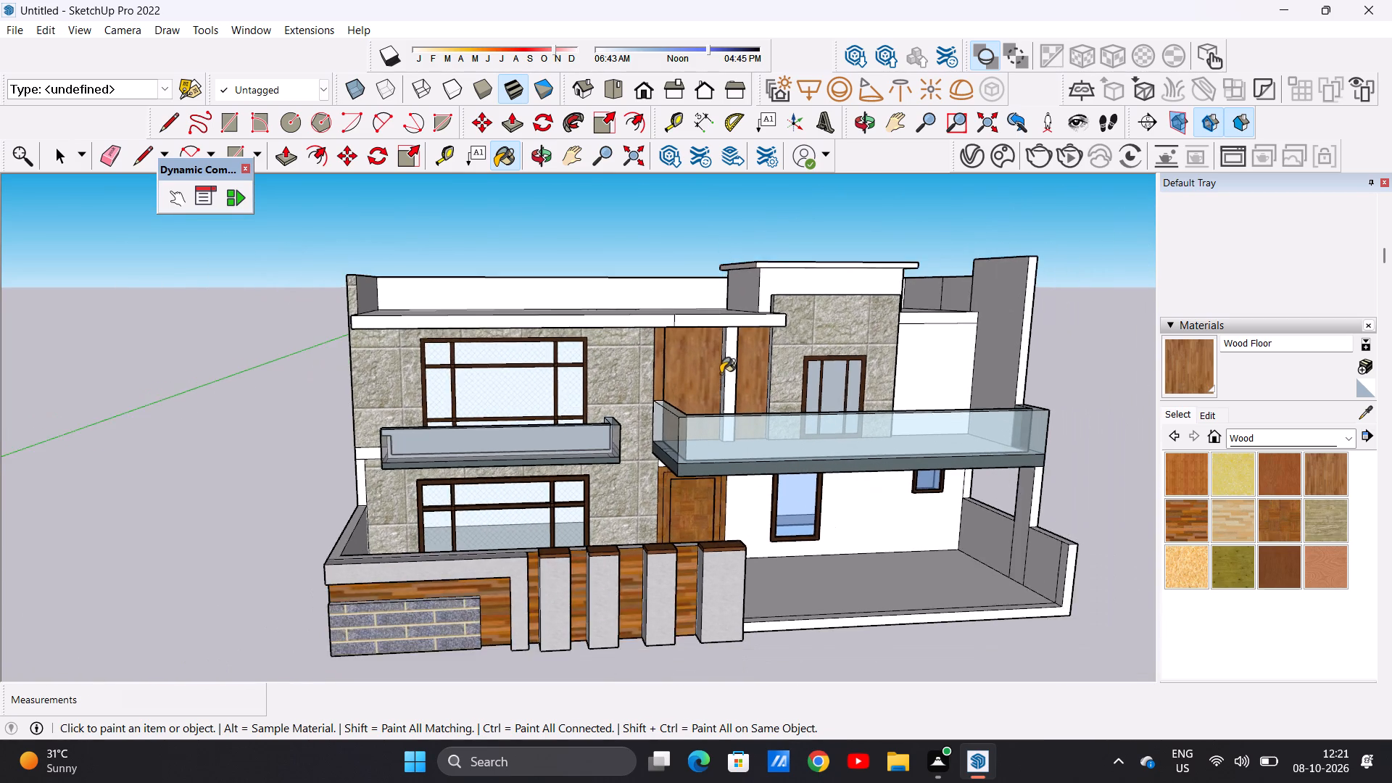
scroll(721, 373, "down", 1)
middle_click_drag(639, 344, 507, 337)
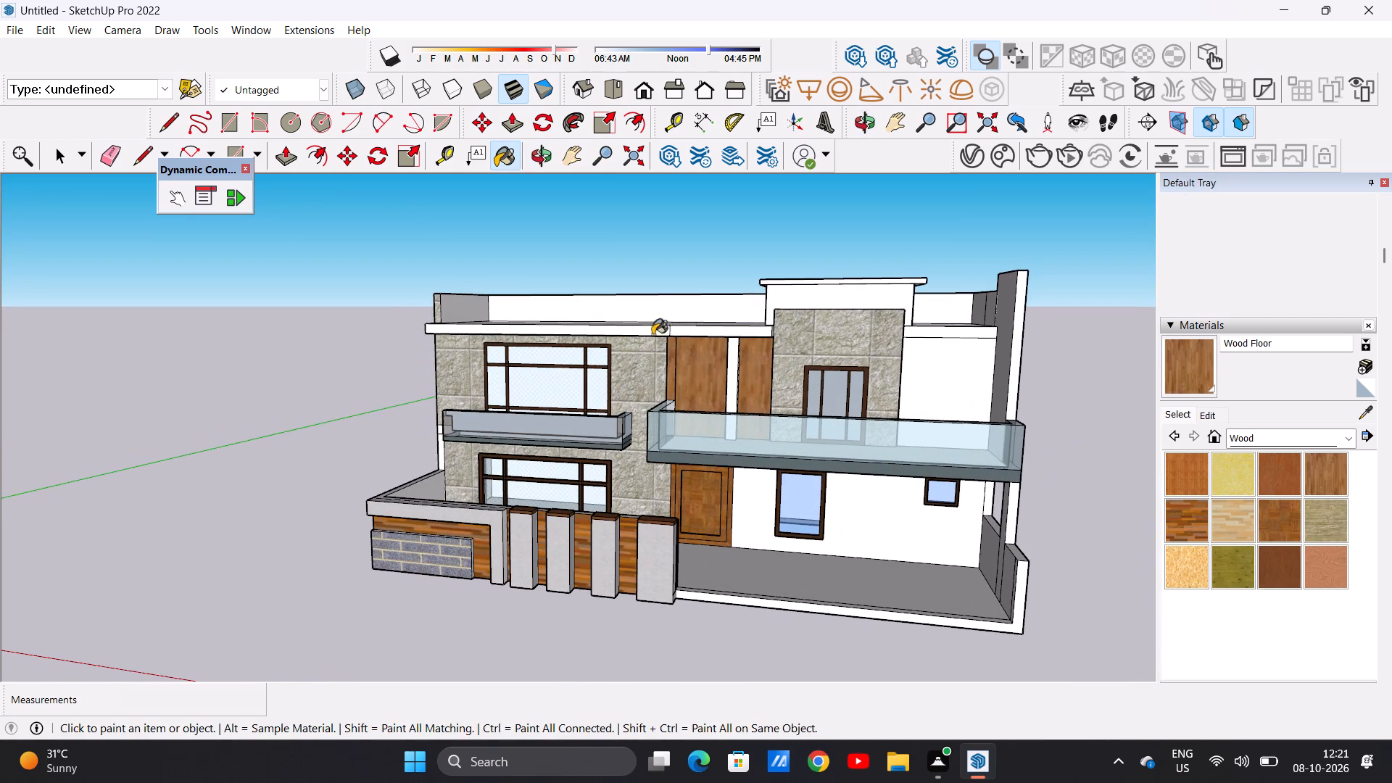
scroll(924, 380, "up", 4)
key("space")
middle_click_drag(937, 387, 1018, 431)
scroll(974, 394, "up", 4)
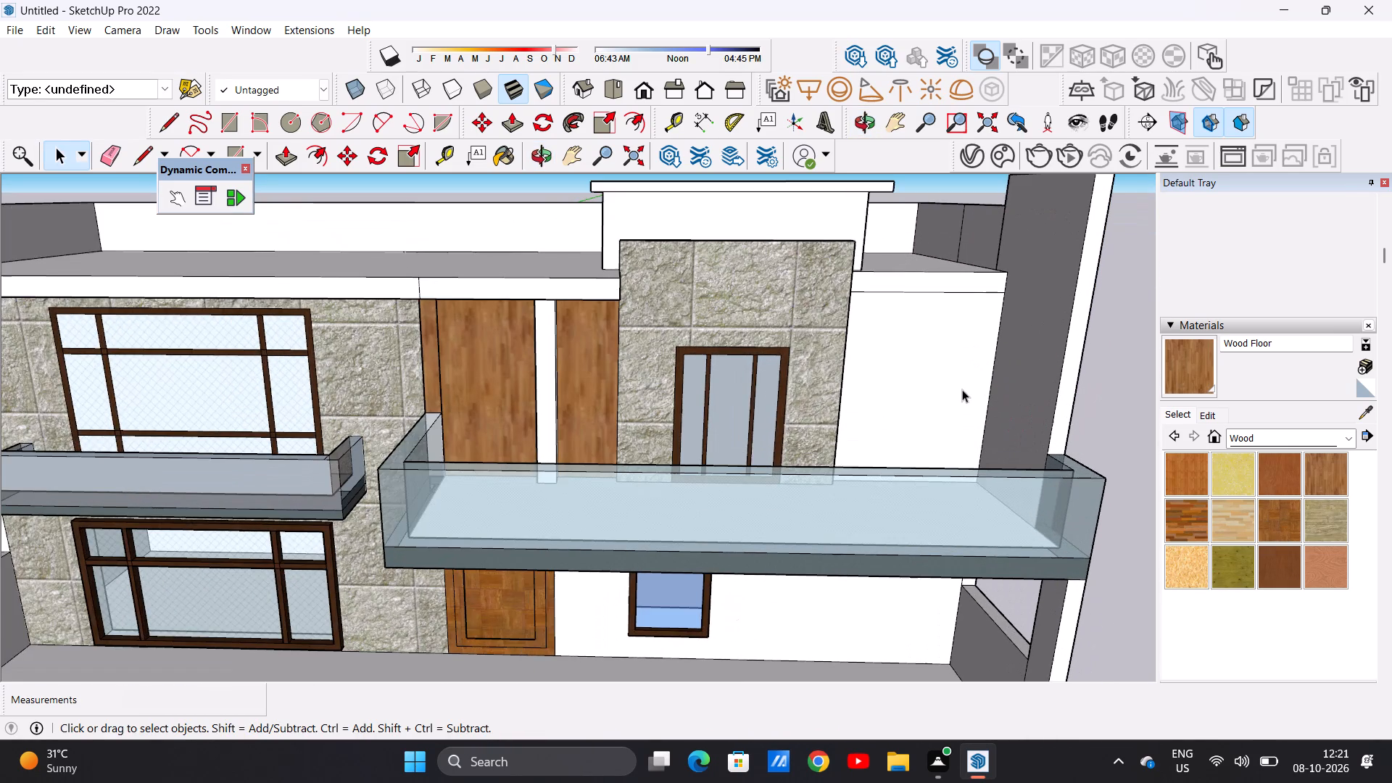
scroll(962, 389, "up", 1)
scroll(910, 315, "up", 1)
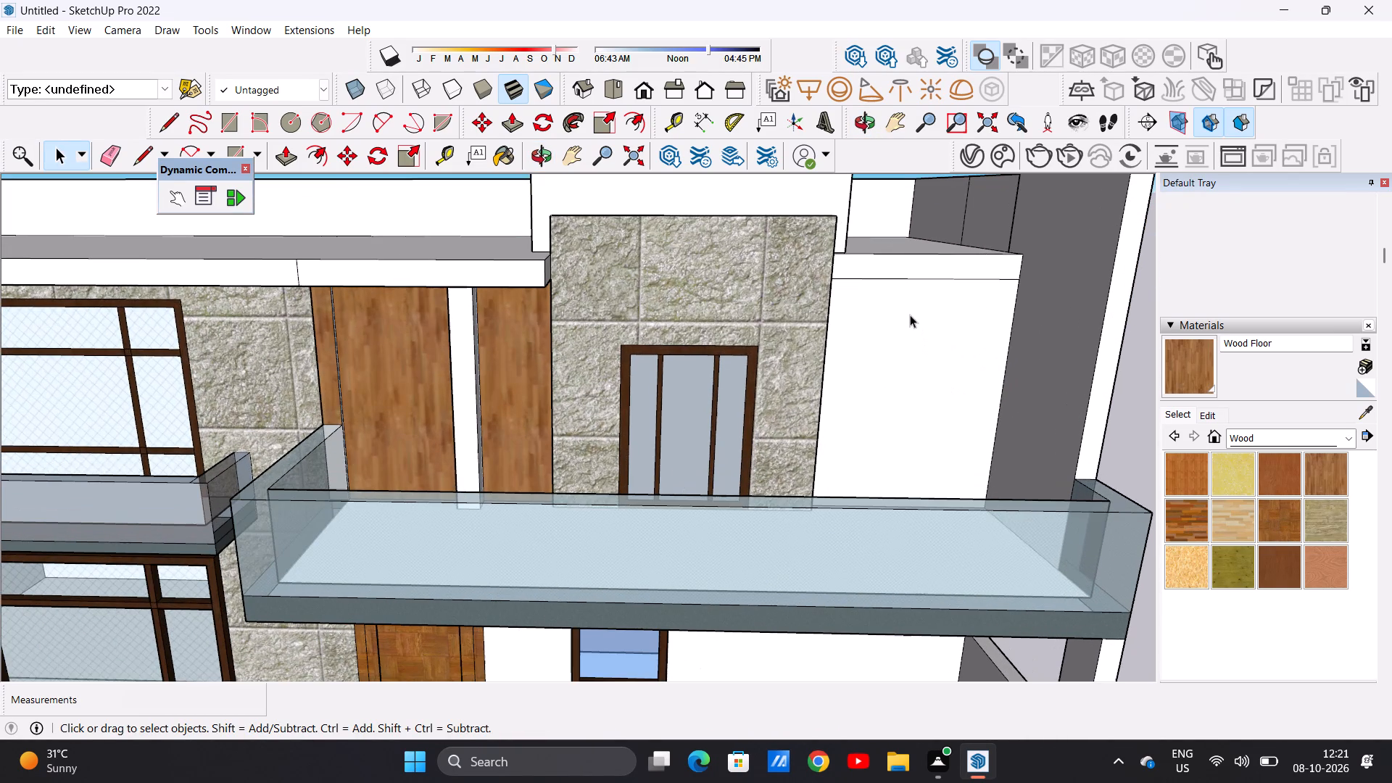
key("e")
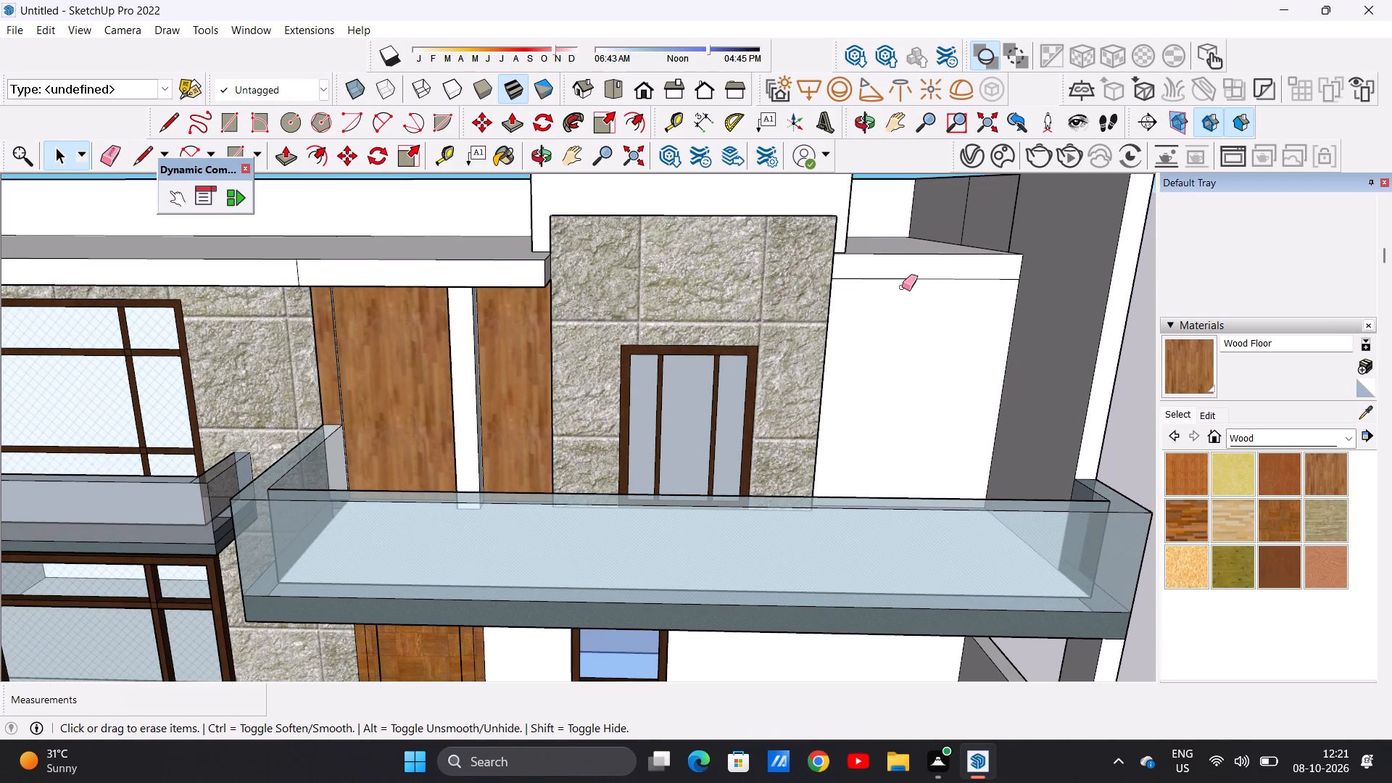
left_click(900, 279)
key("space")
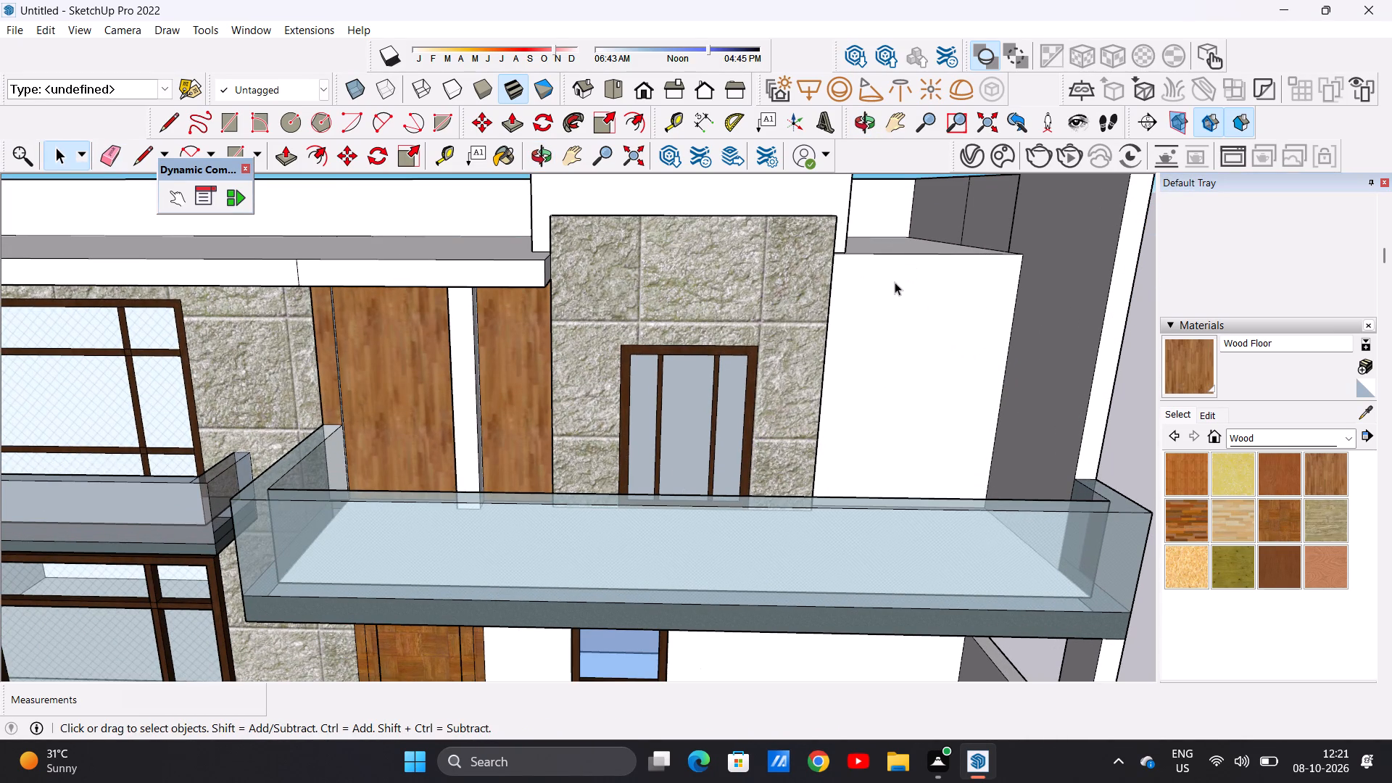
Draw an 11' vertical line up the full height of the white balcony wall, just beside the stone wall, marking off a narrow strip.
type("l")
scroll(852, 342, "down", 5)
middle_click_drag(855, 489, 857, 497)
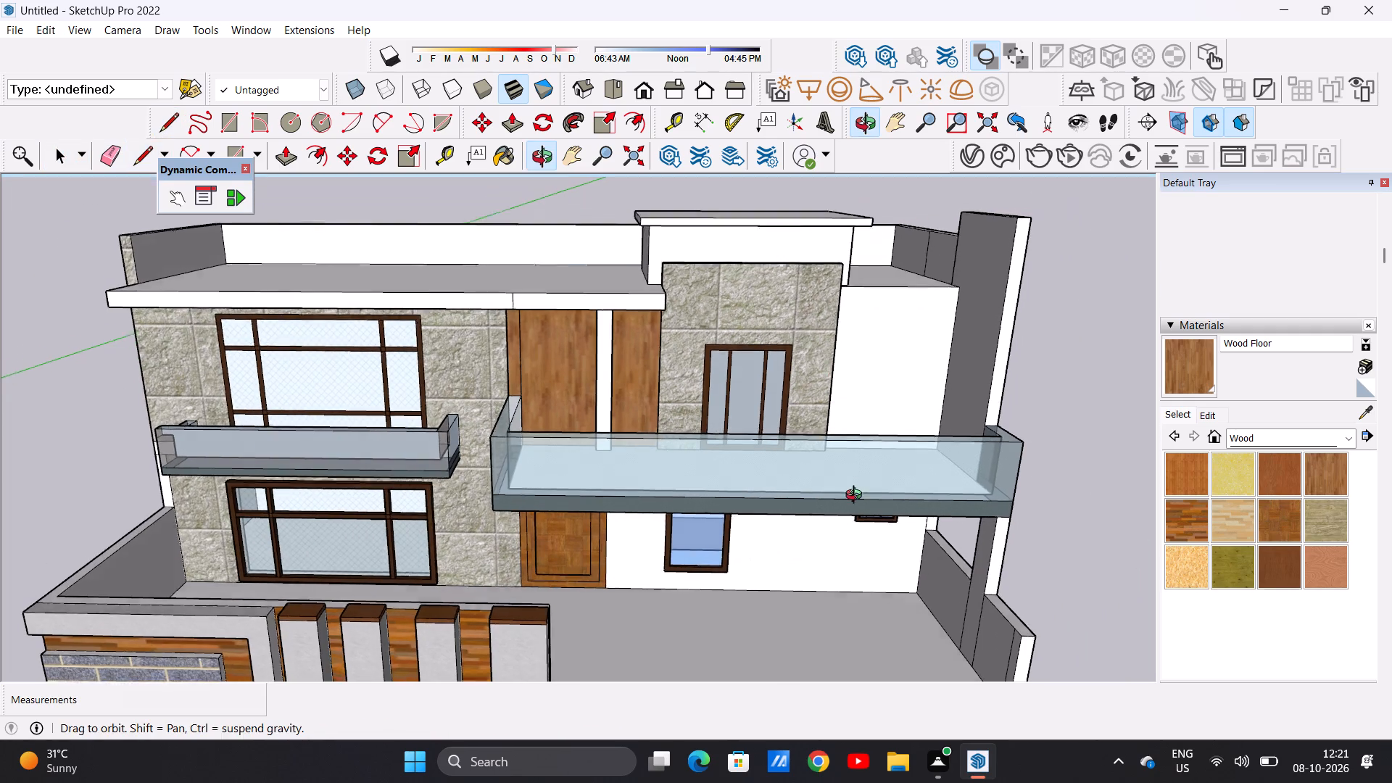
middle_click_drag(857, 497, 871, 585)
scroll(841, 431, "up", 14)
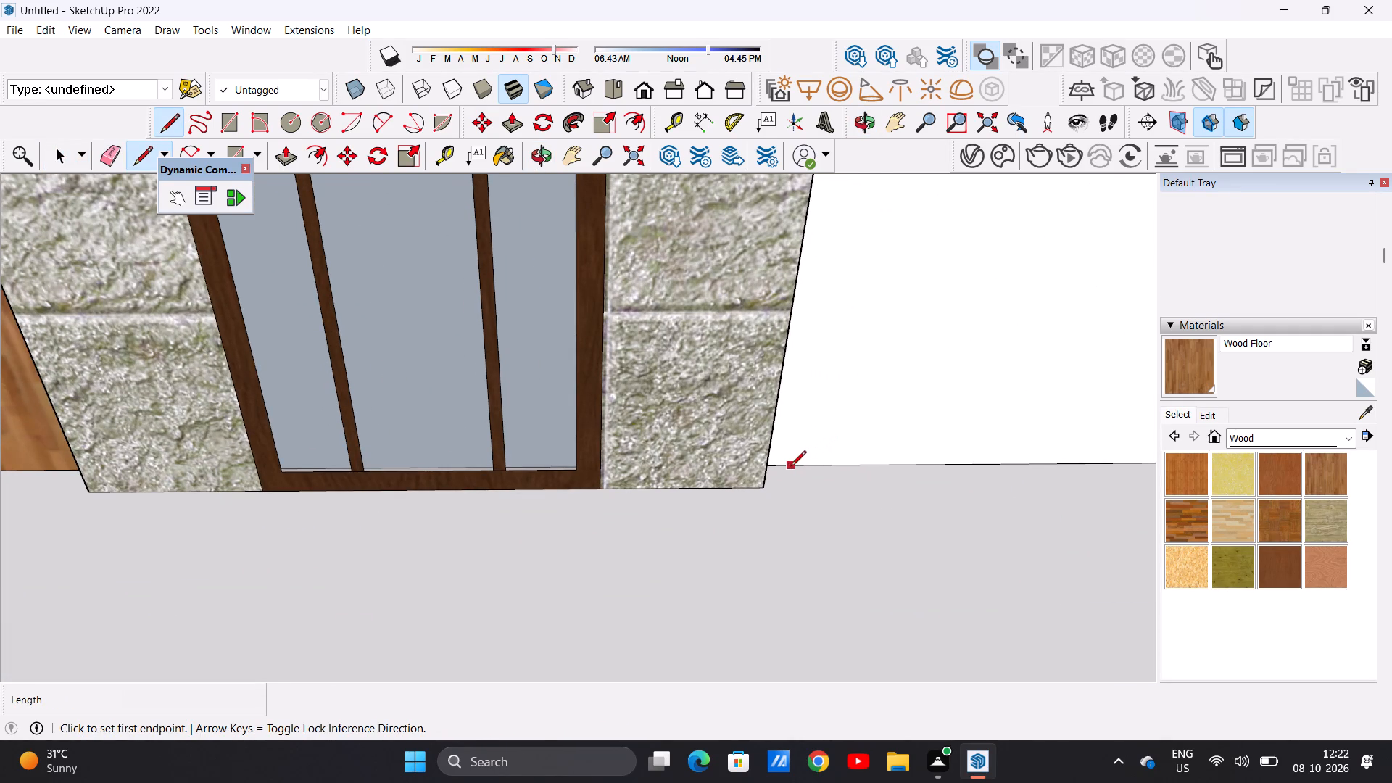
left_click(791, 467)
scroll(800, 359, "down", 3)
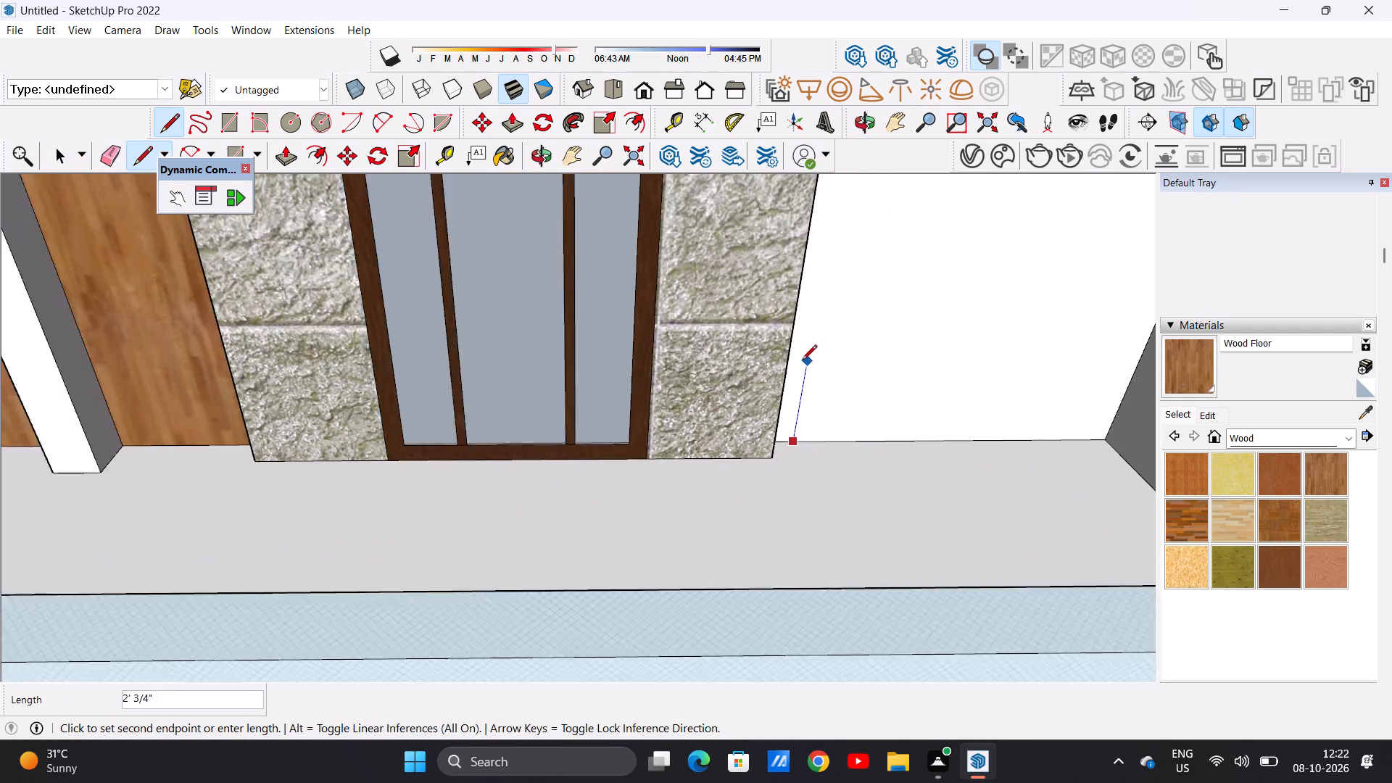
scroll(802, 361, "down", 13)
scroll(834, 242, "down", 1)
scroll(834, 242, "up", 3)
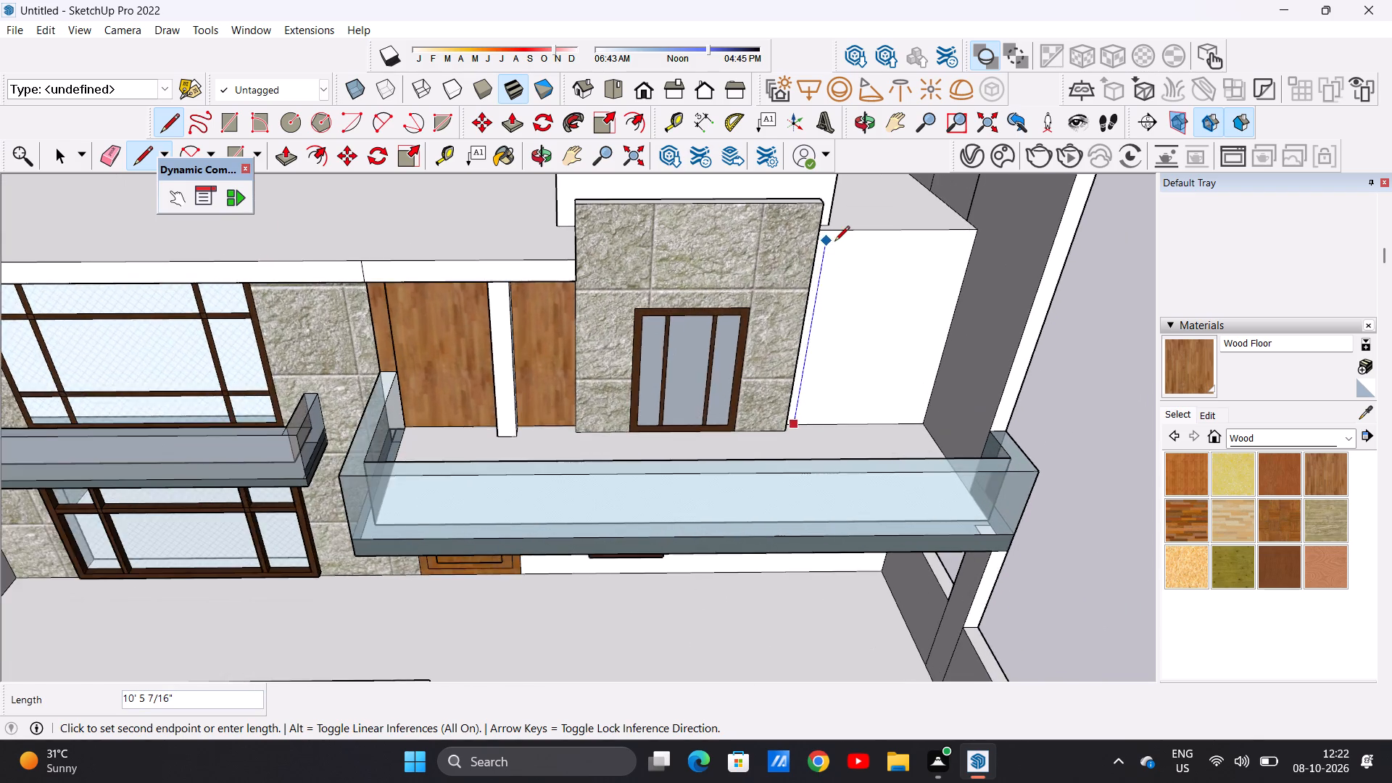
scroll(834, 242, "up", 6)
left_click(819, 223)
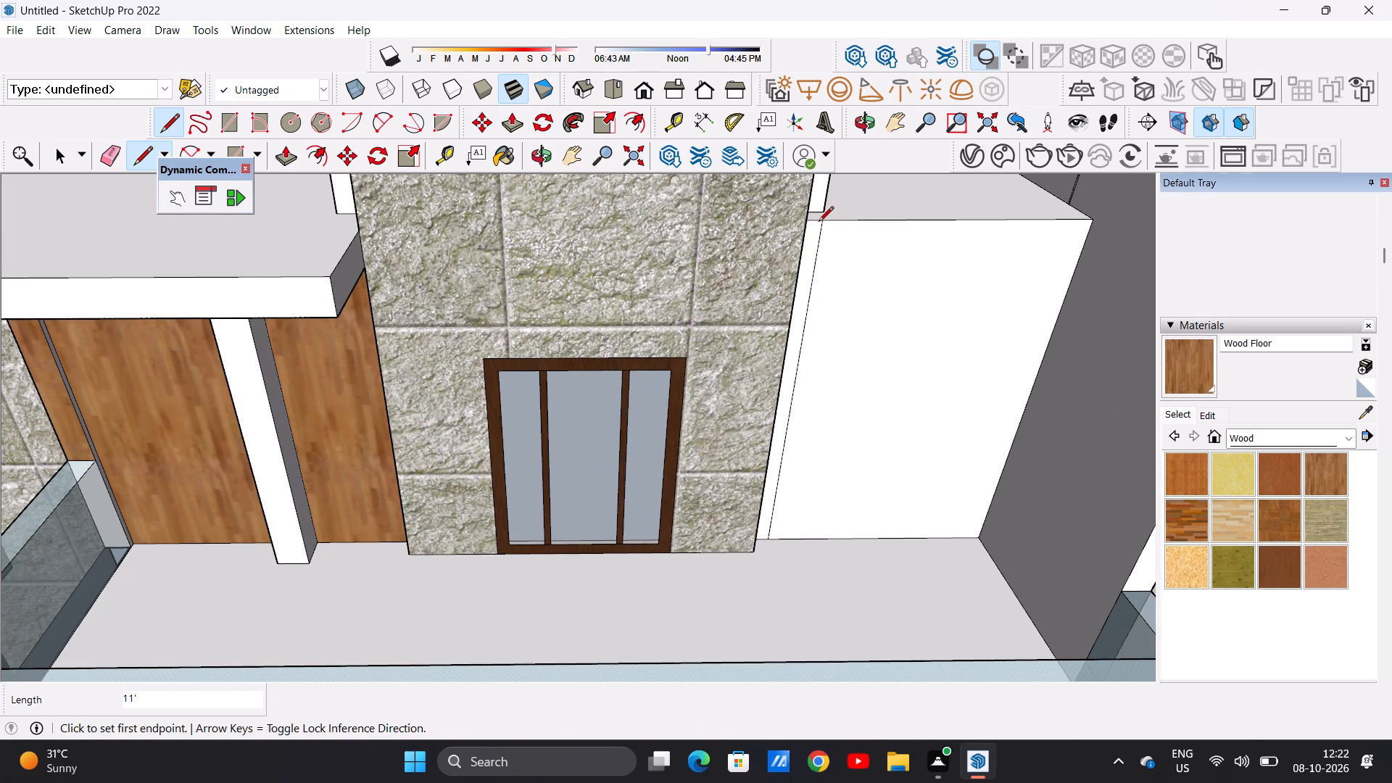
Copy the narrow strip with its edge about 9 7/8" along the white balcony wall, away from the stone wall.
key("space")
double_click(797, 302)
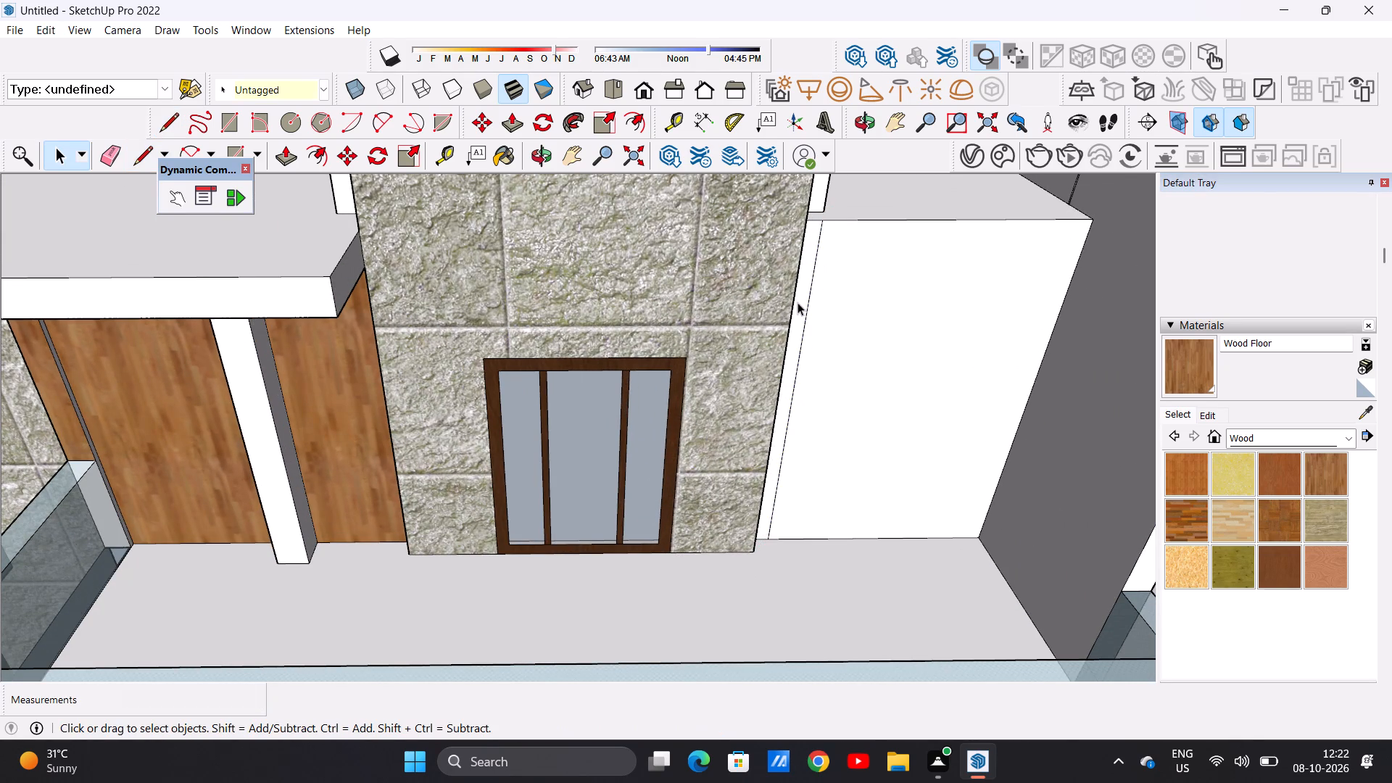
key("m")
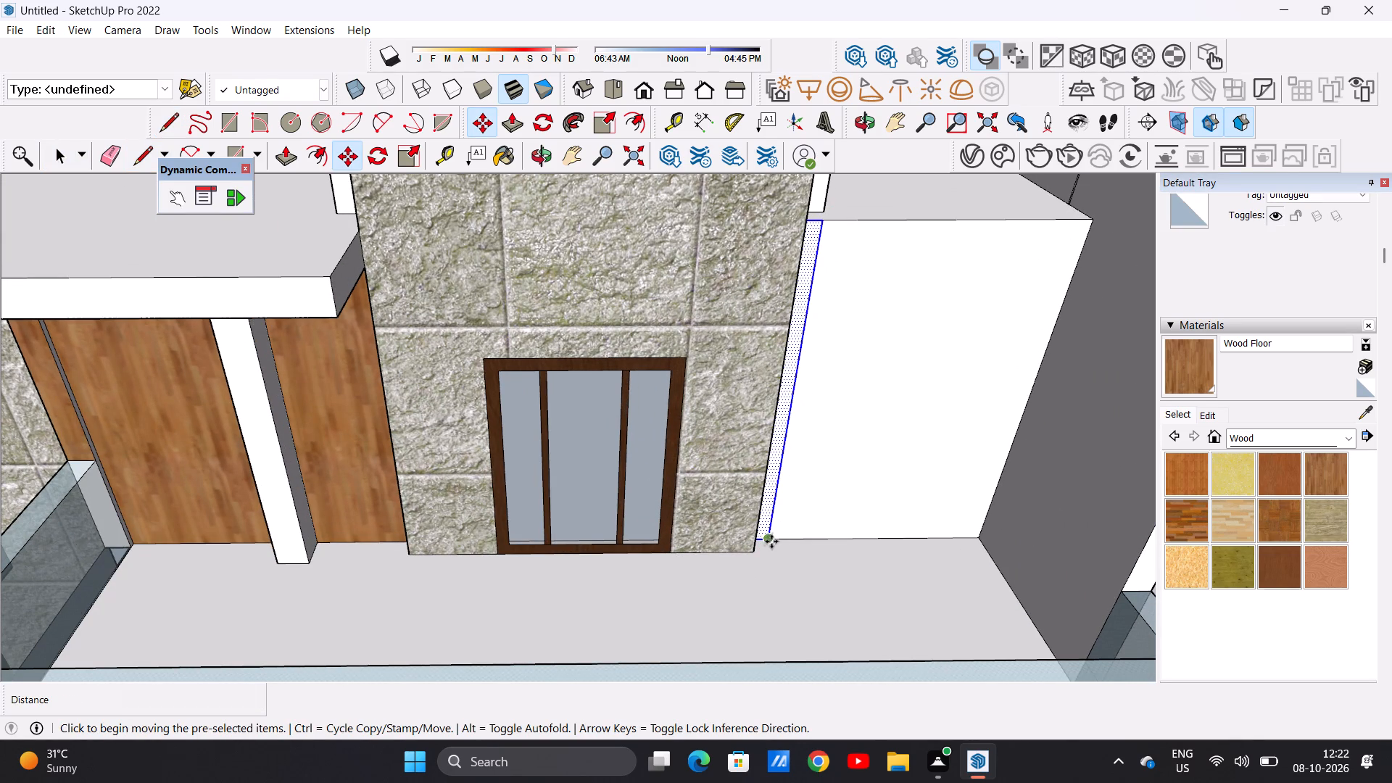
left_click(769, 543)
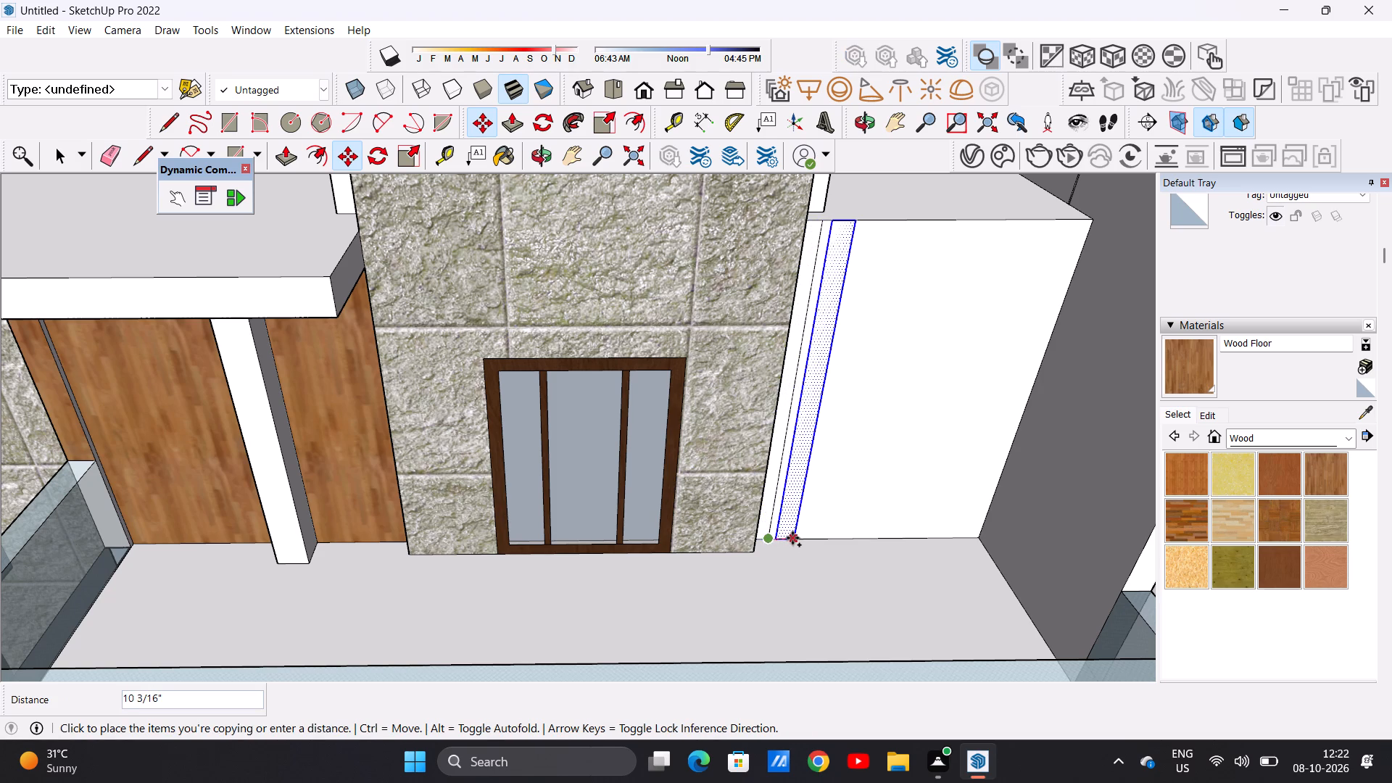
left_click(792, 538)
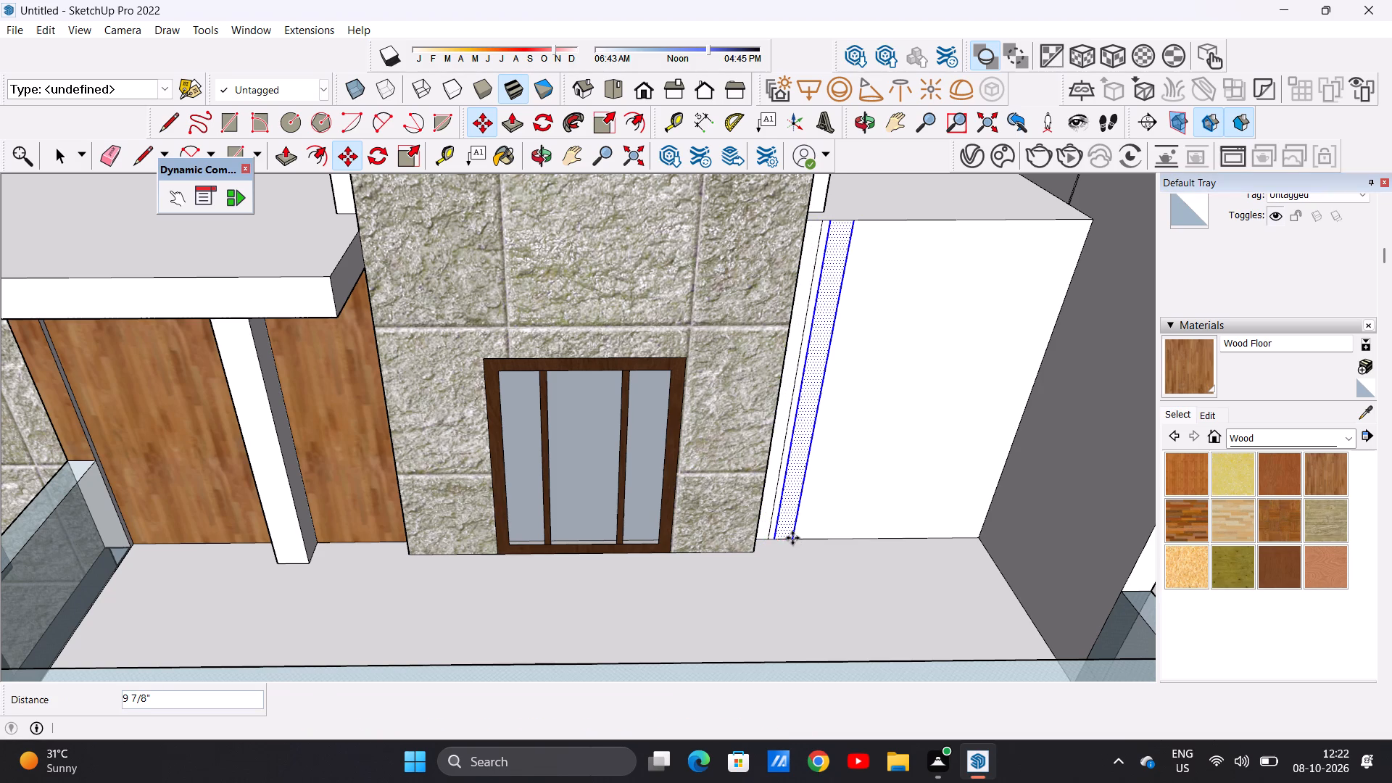
Copy the second strip about 9 3/8" further along the white balcony wall and repeat the copy 7 times.
key("space")
scroll(718, 489, "down", 10)
middle_click_drag(753, 455, 633, 378)
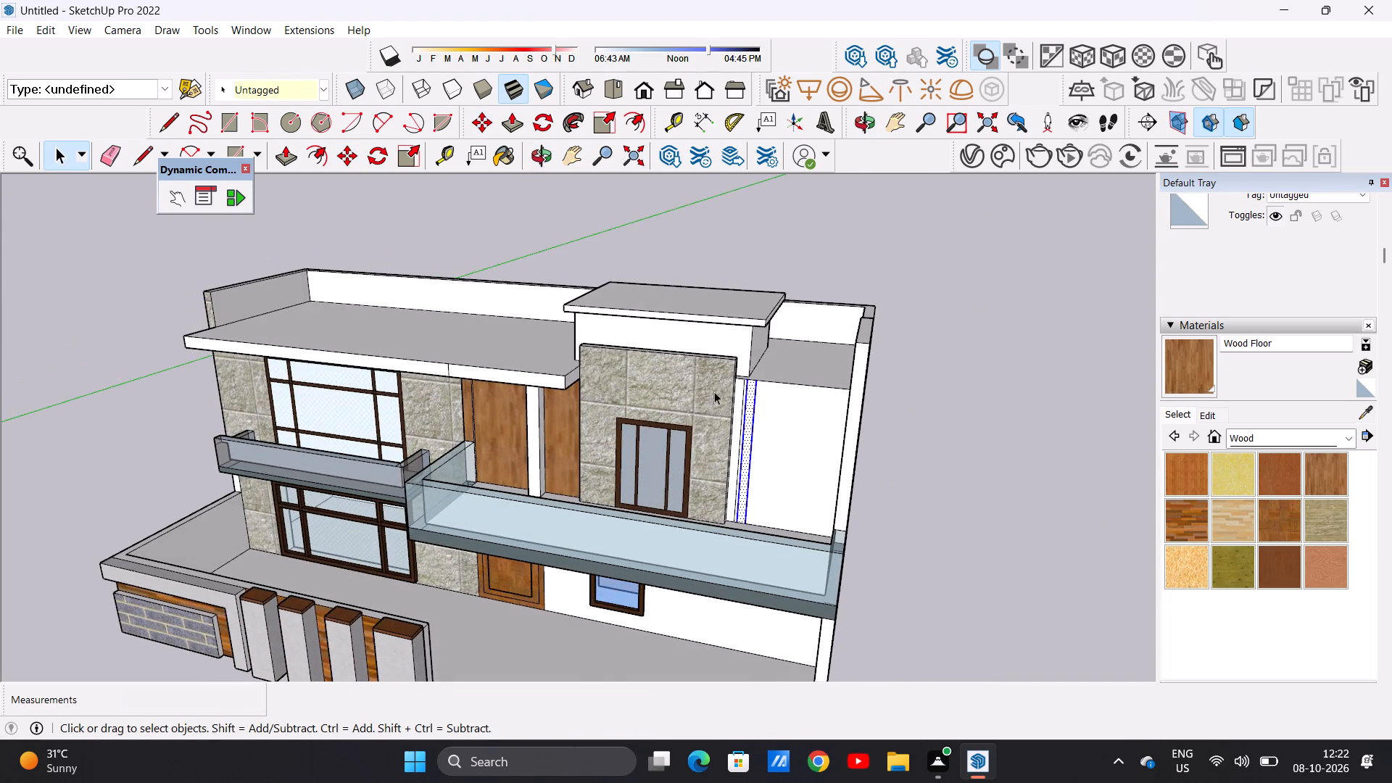
scroll(737, 453, "up", 4)
scroll(780, 518, "up", 6)
scroll(780, 487, "down", 8)
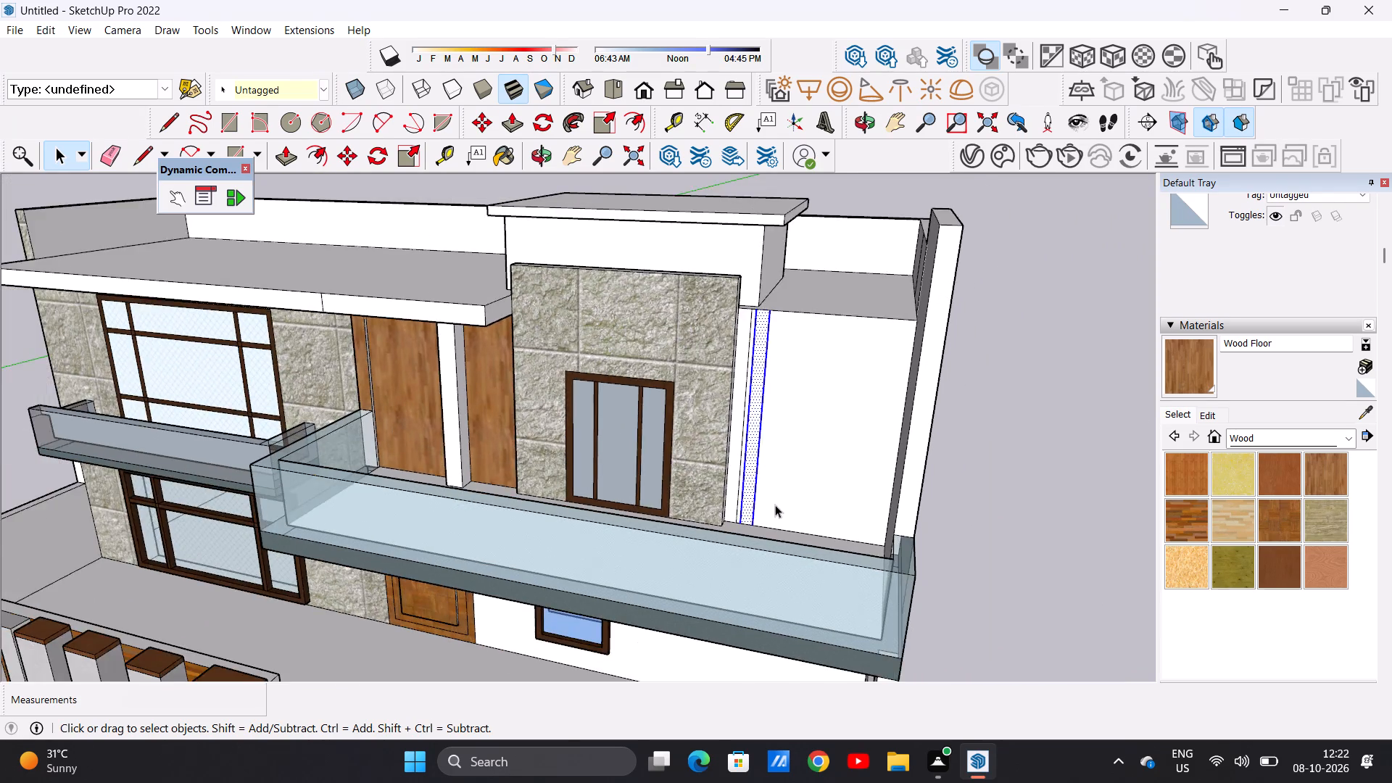
middle_click_drag(778, 503, 813, 497)
scroll(785, 506, "up", 11)
key("m")
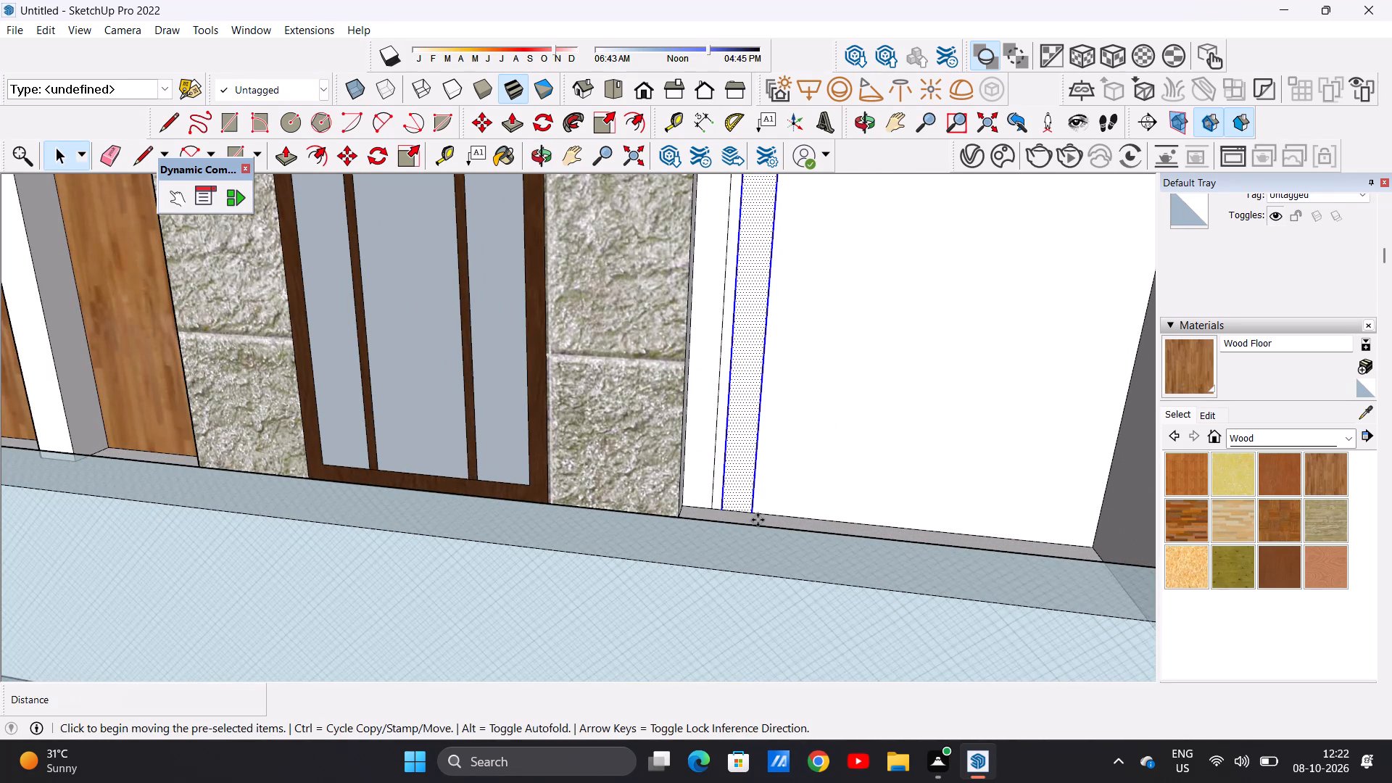
left_click(755, 516)
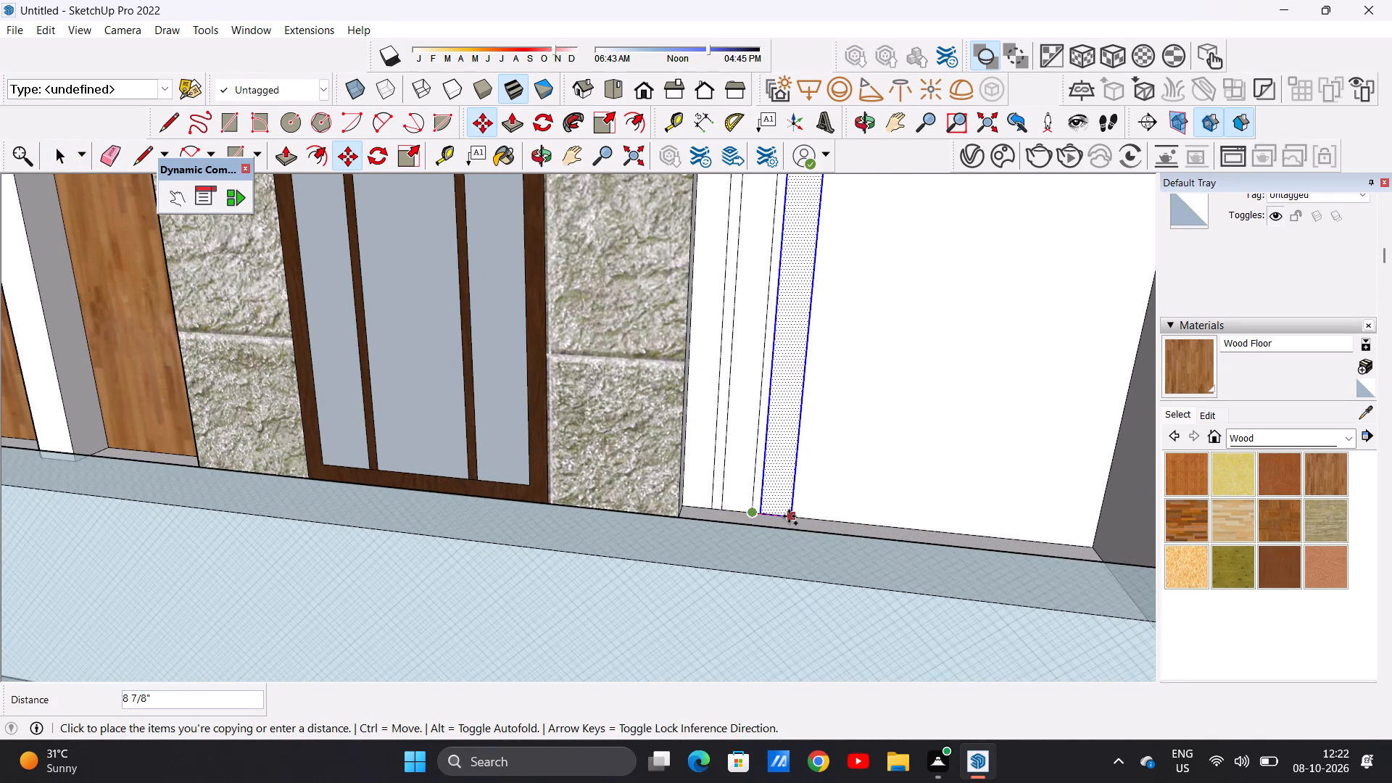
left_click(791, 515)
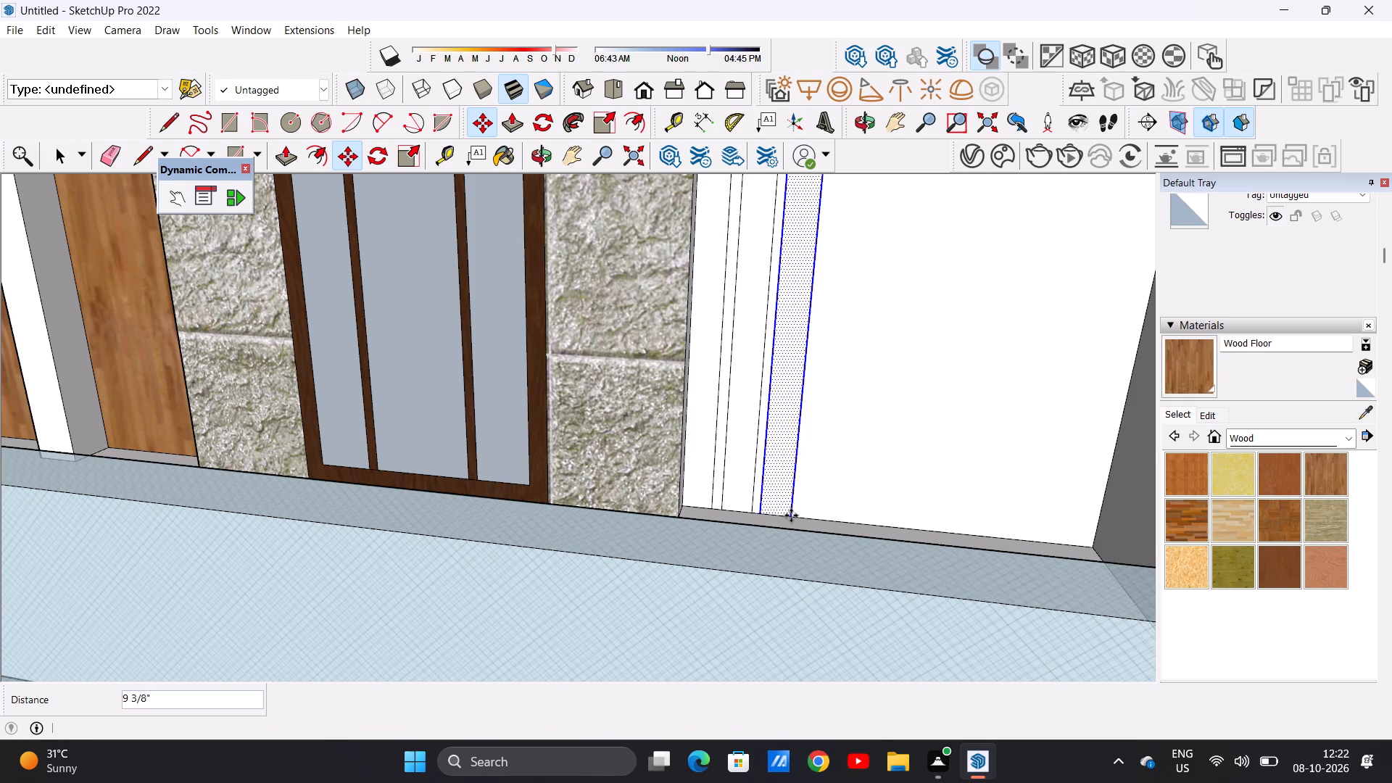
key("shift+asterisk")
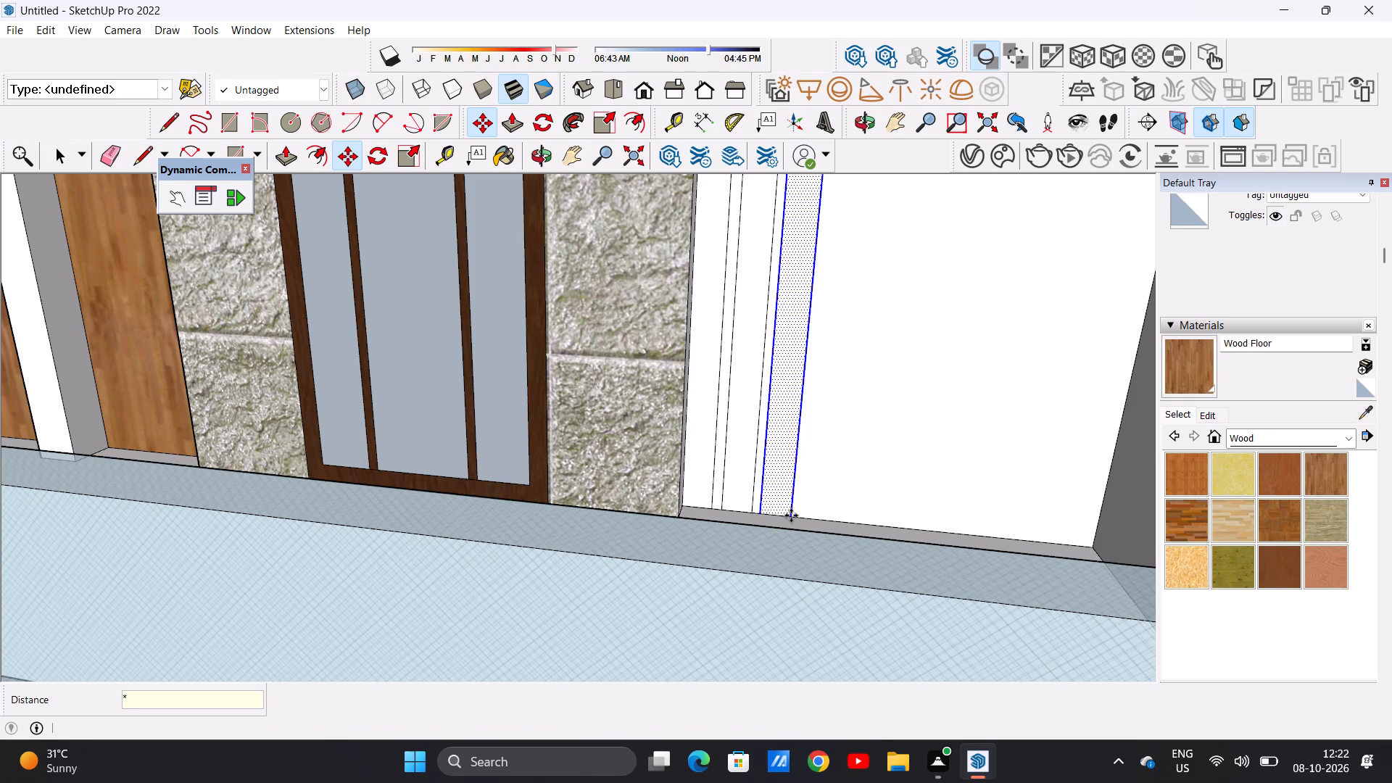
key("7")
key("Return")
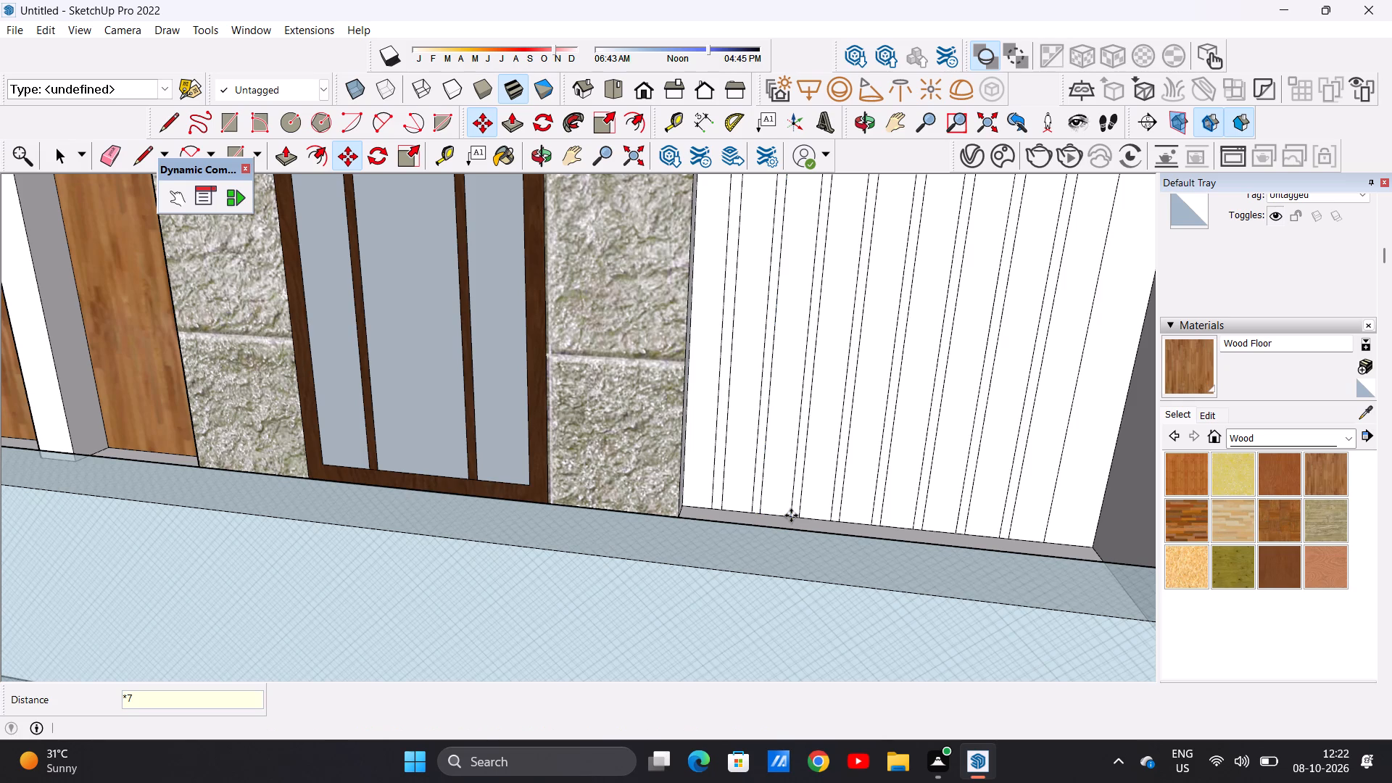
key("space")
scroll(782, 520, "down", 9)
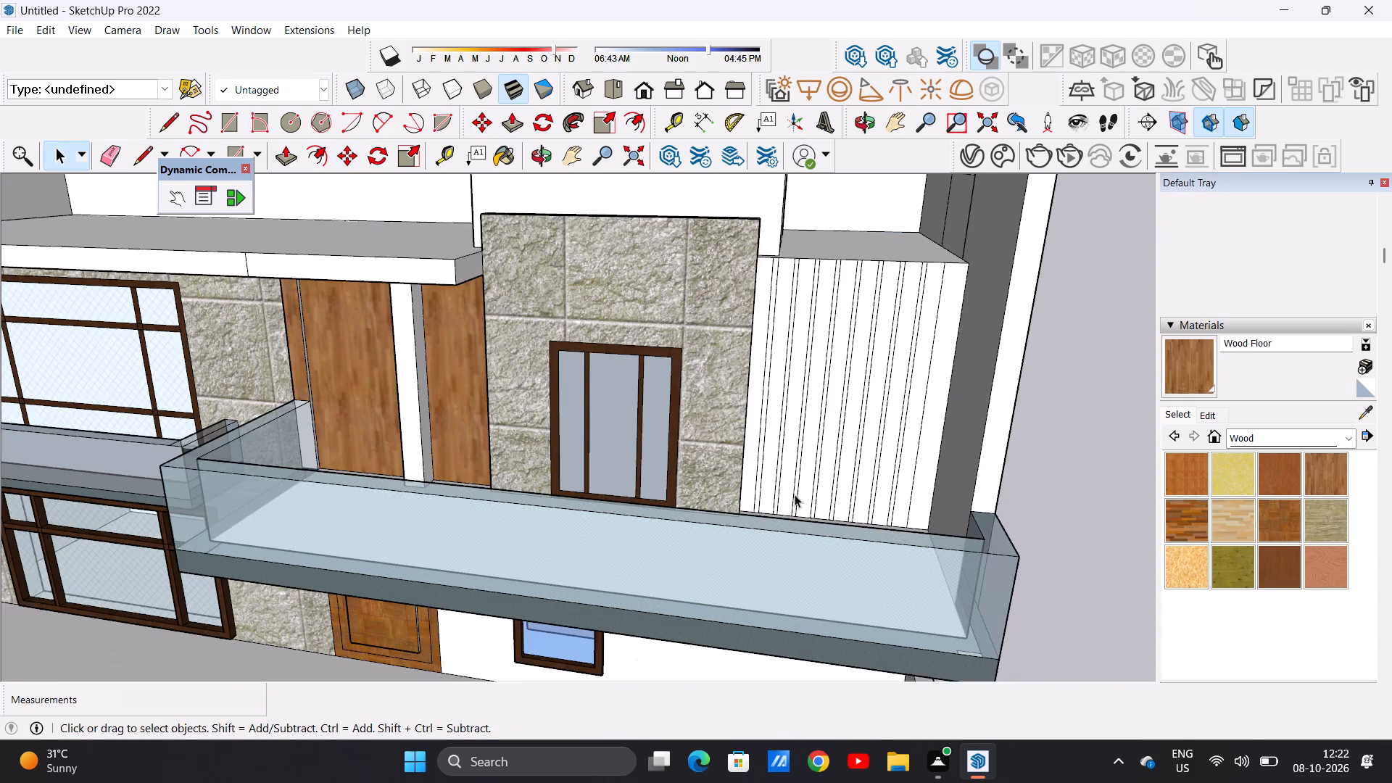
Copy the last strip about 10" along the white balcony wall, up to its end beside the grey side wall.
scroll(795, 494, "down", 1)
scroll(890, 482, "up", 9)
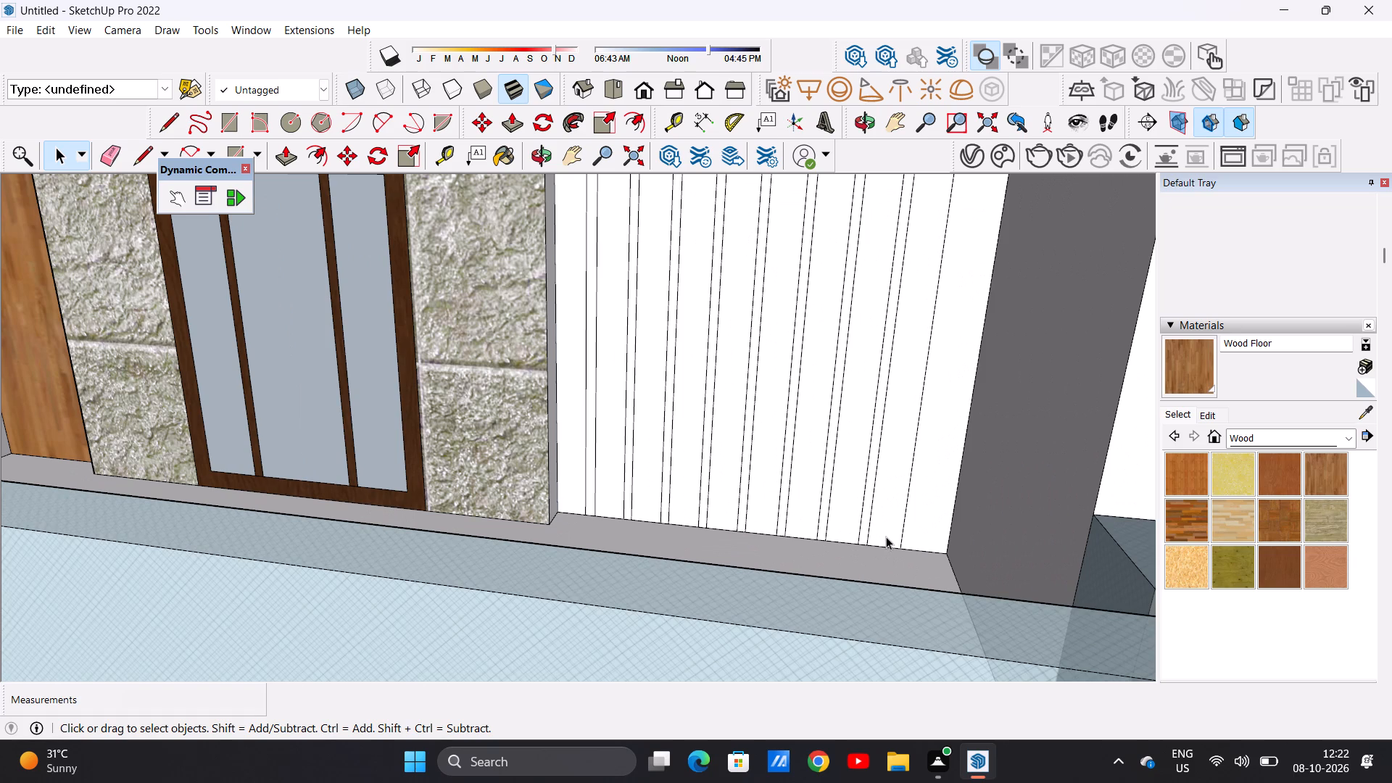
double_click(886, 536)
key("m")
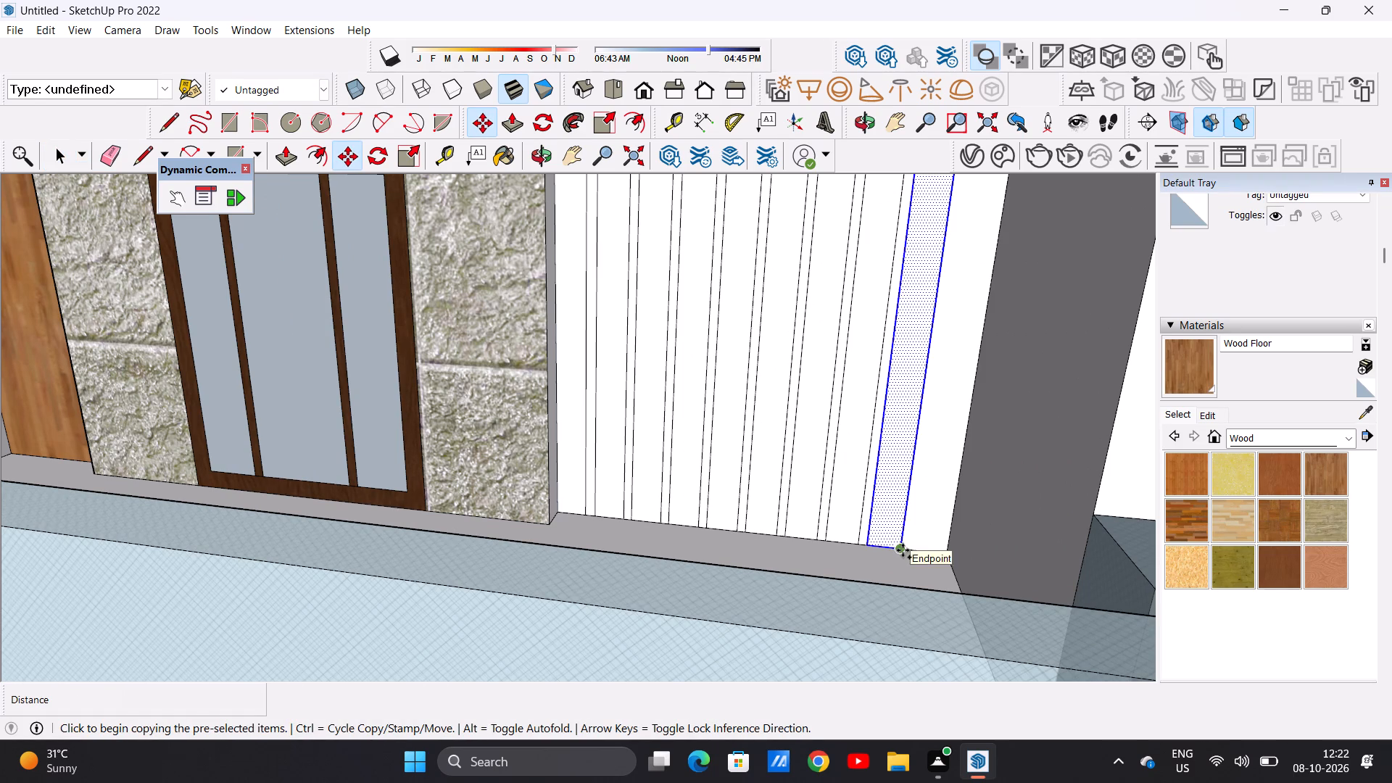
left_click(903, 550)
left_click(941, 552)
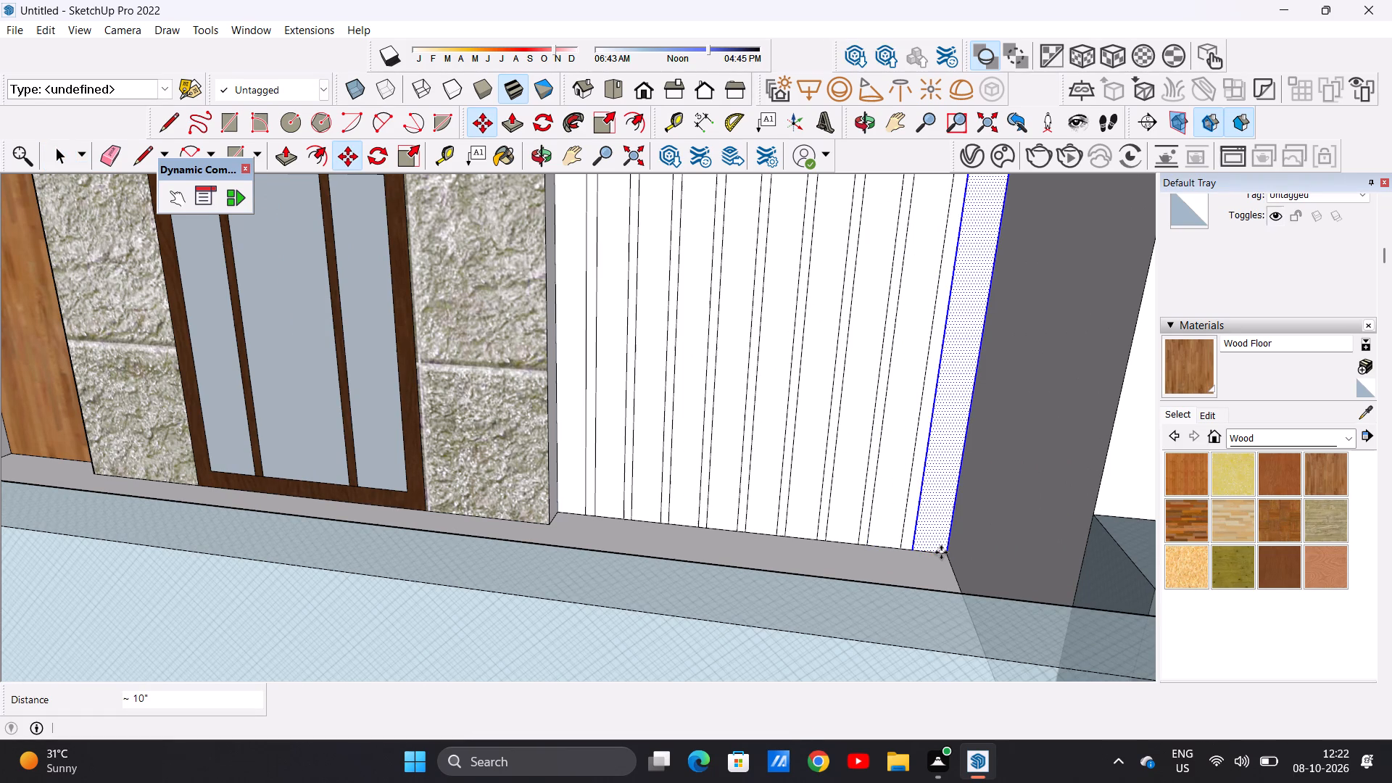
key("space")
scroll(863, 533, "down", 15)
left_click(1003, 431)
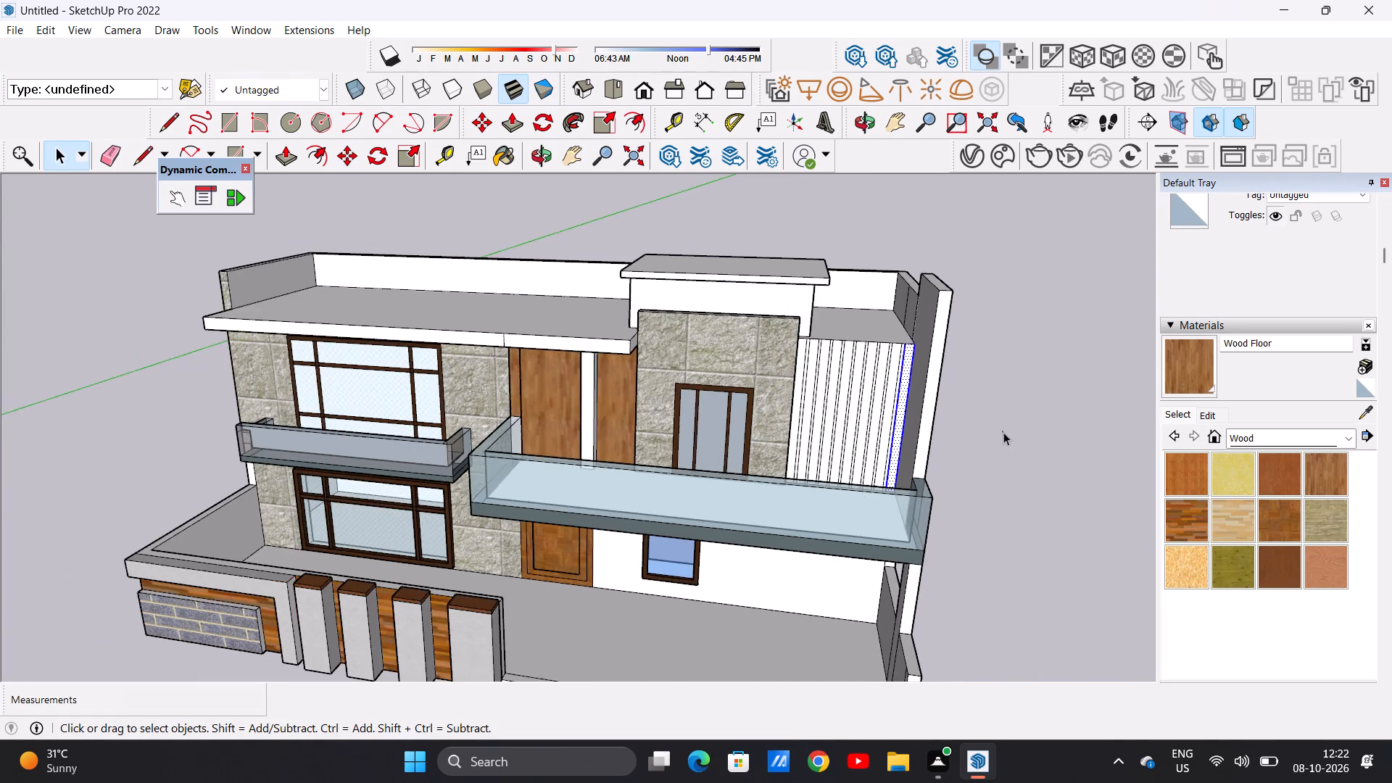
Paint the two strips nearest the stone wall on the white balcony wall with Wood Cherry Original.
scroll(921, 422, "down", 9)
middle_click_drag(855, 482, 908, 525)
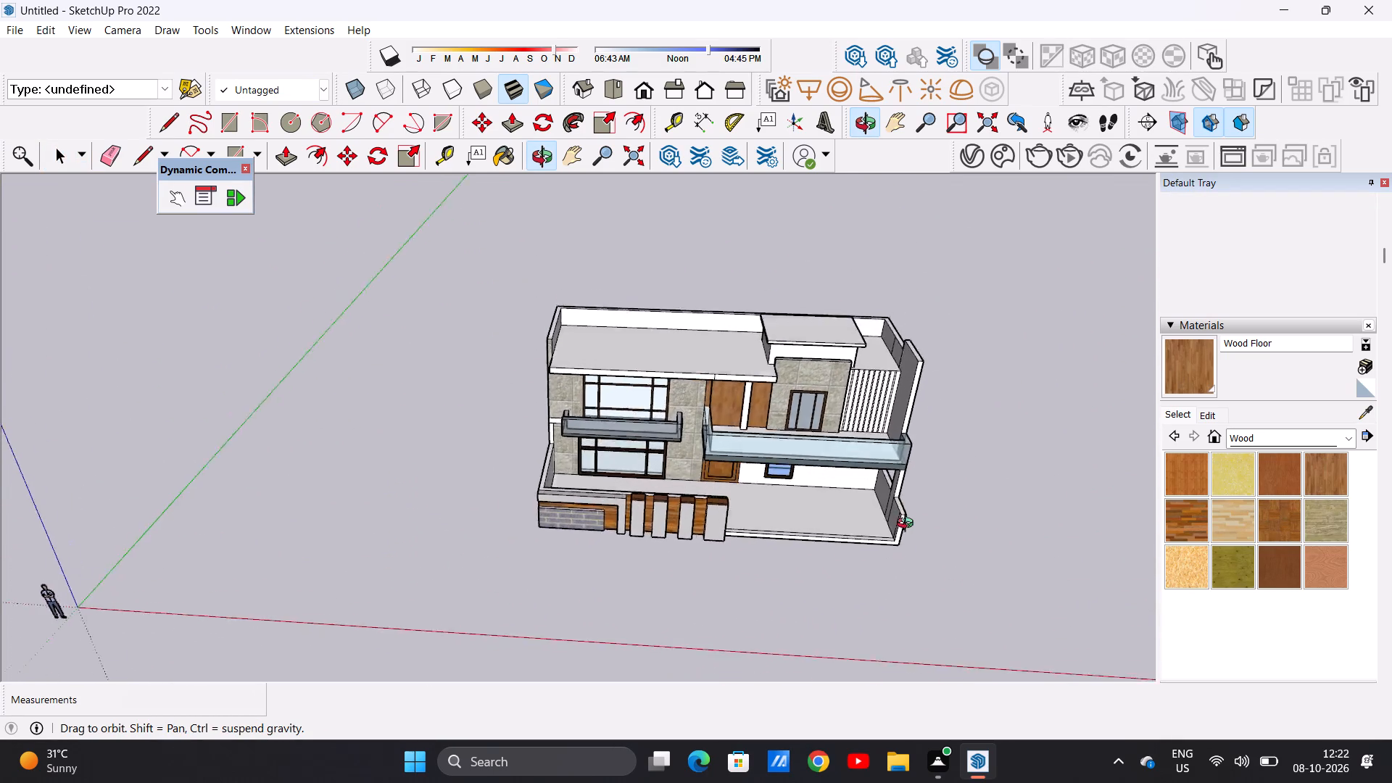
middle_click_drag(908, 525, 901, 430)
scroll(868, 405, "up", 17)
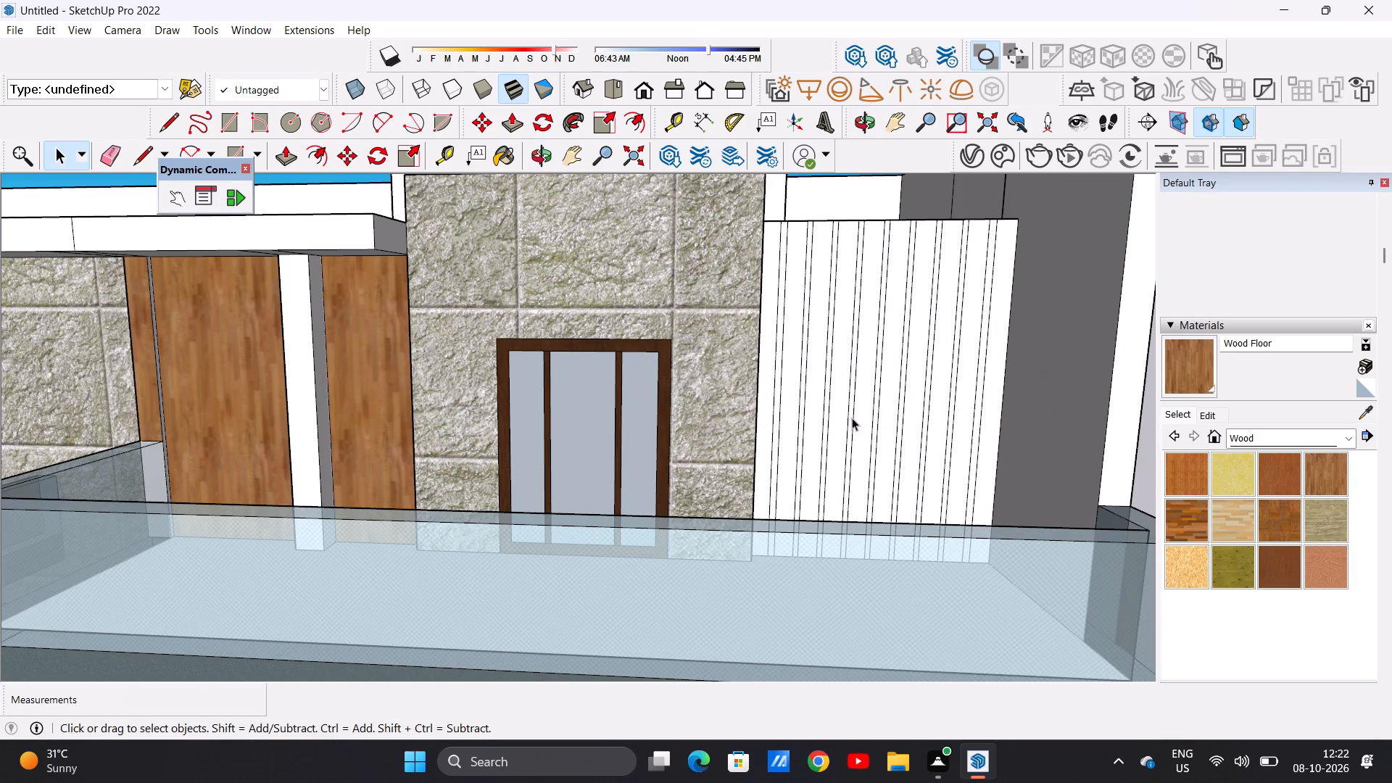
scroll(834, 419, "down", 2)
middle_click_drag(790, 341, 837, 352)
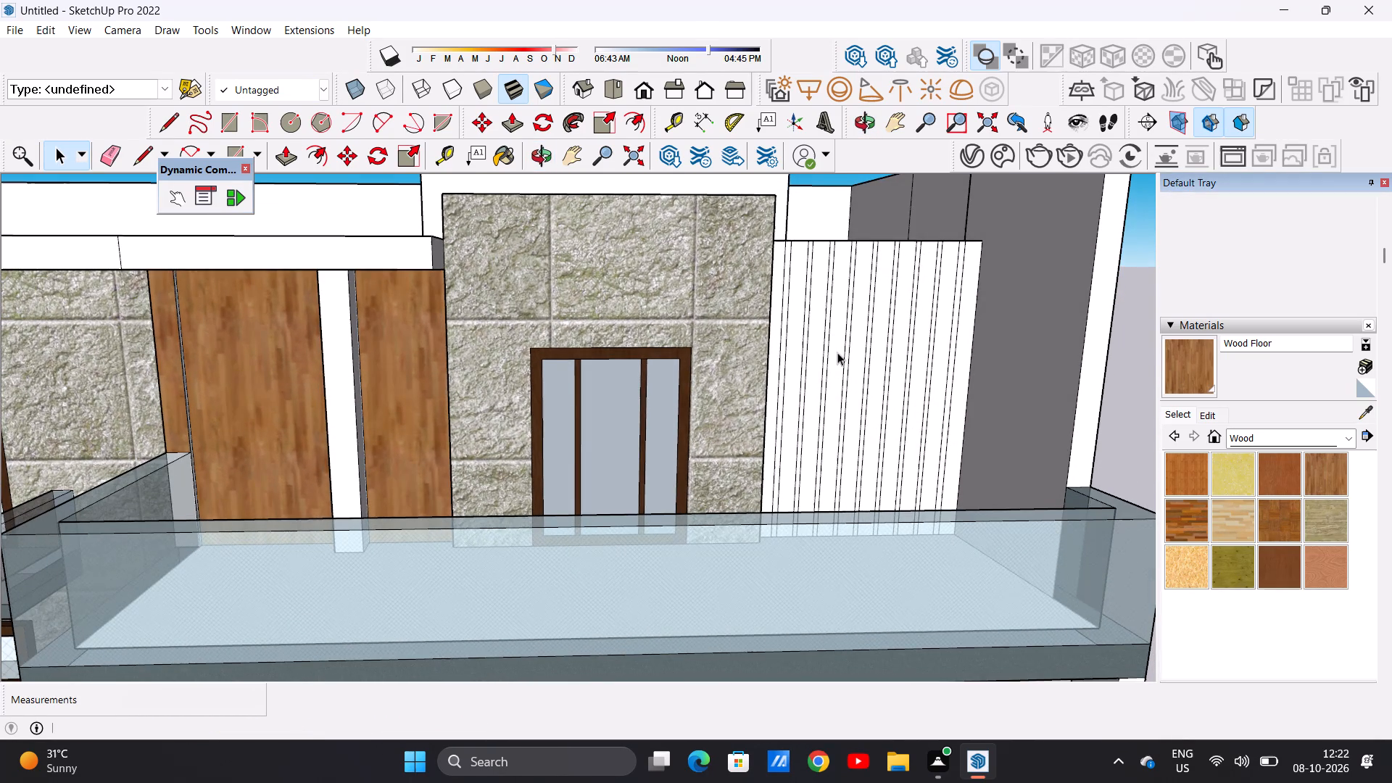
left_click(1273, 473)
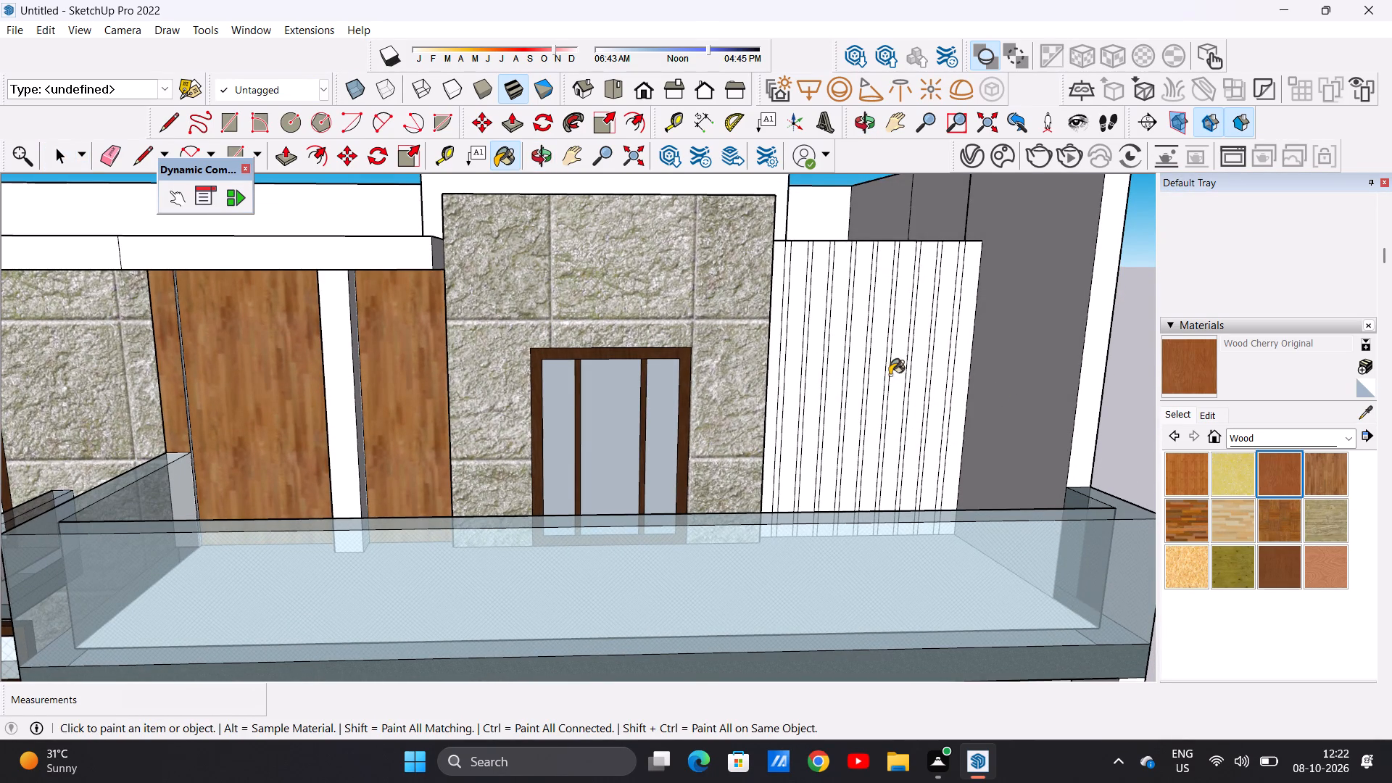
scroll(772, 363, "up", 11)
left_click(777, 331)
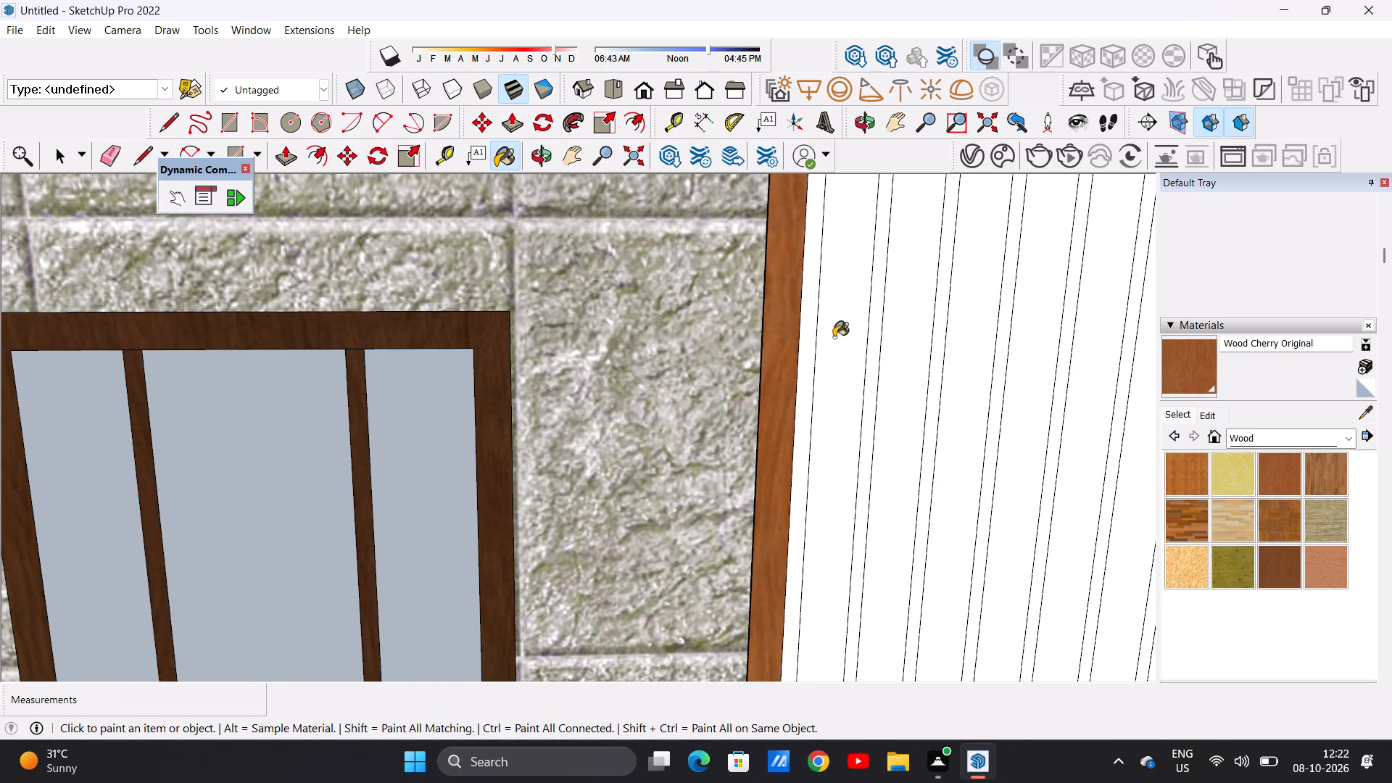
left_click(834, 337)
Paint the next five wide strips of the balcony wall with Wood Cherry Original, leaving the thin gaps white.
scroll(802, 407, "down", 14)
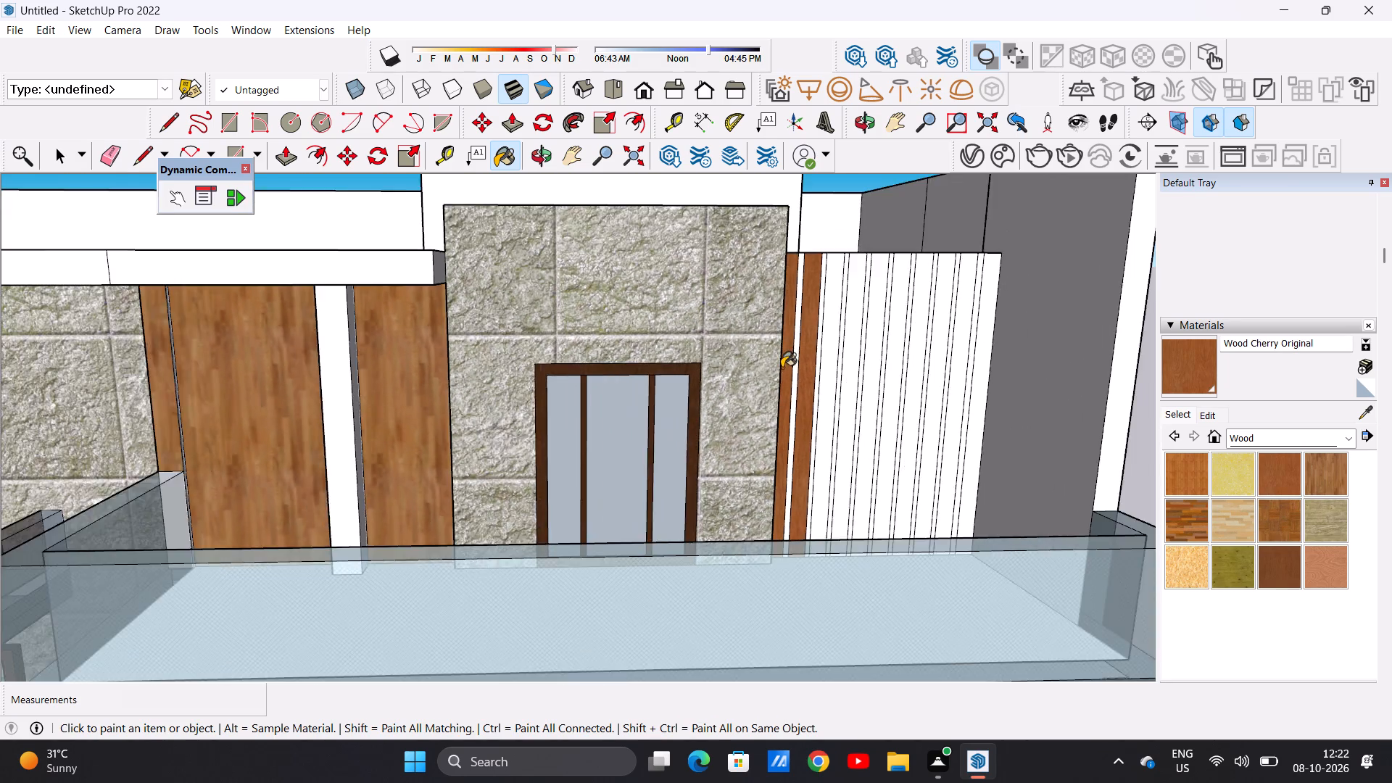
scroll(782, 368, "down", 3)
scroll(799, 344, "up", 11)
left_click(824, 360)
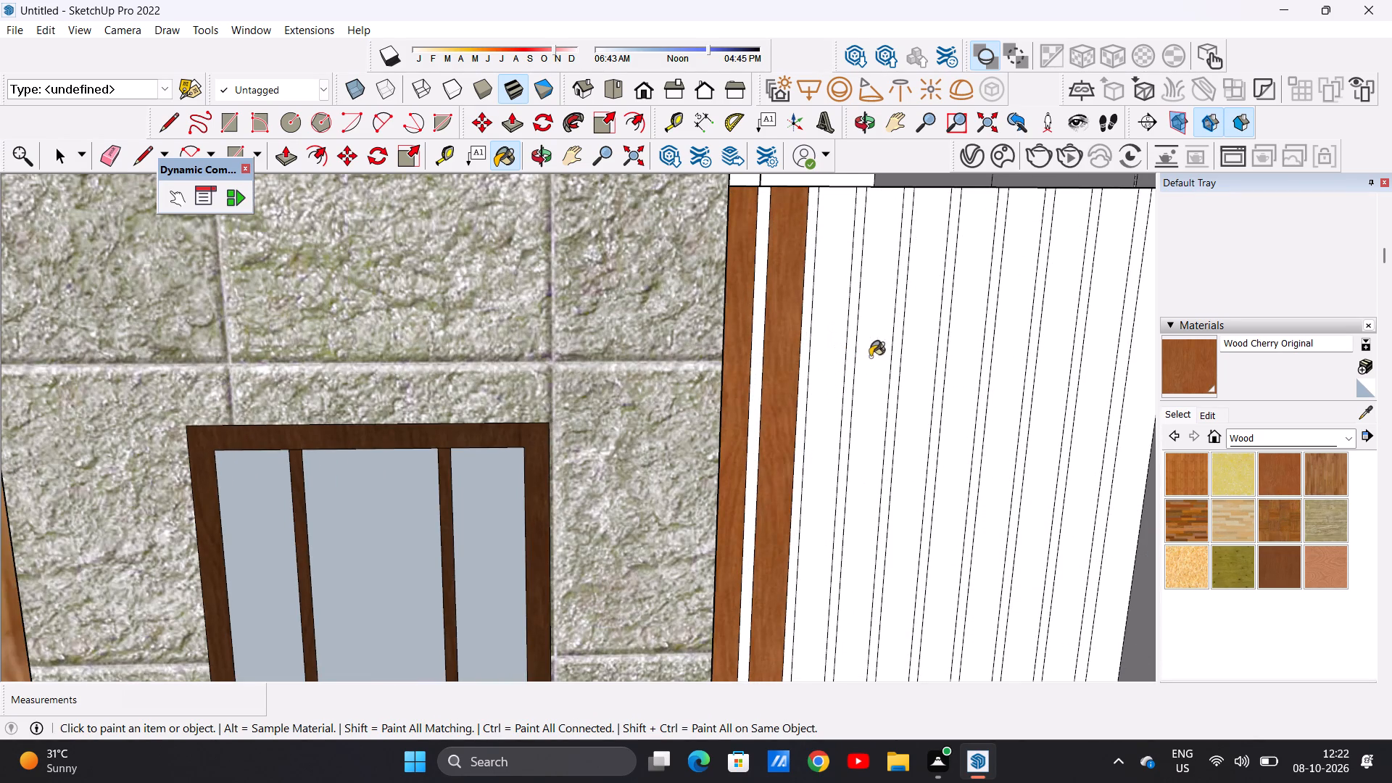
left_click(868, 379)
left_click(913, 378)
left_click(954, 383)
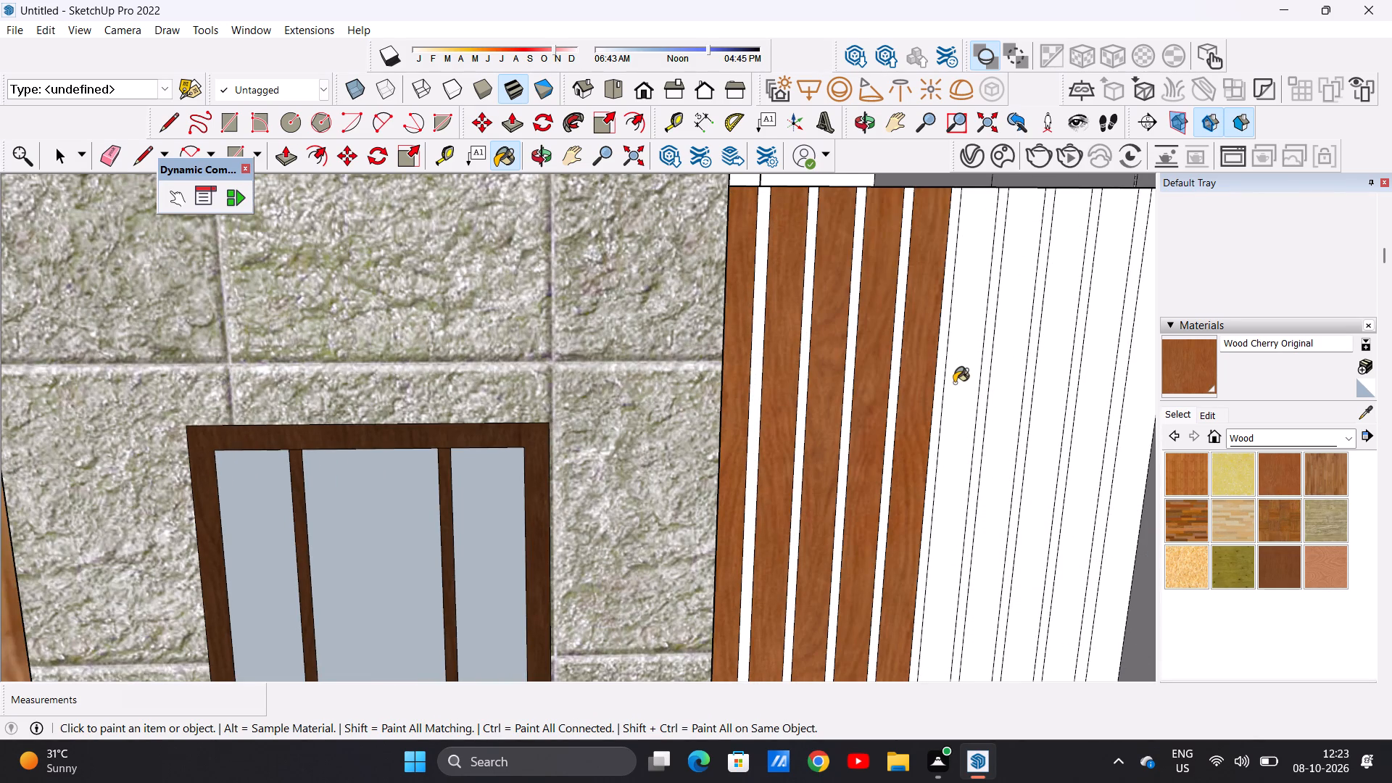
left_click(1002, 389)
Paint the last three wide strips, towards the grey side wall, with Wood Cherry Original.
scroll(865, 411, "down", 12)
scroll(990, 392, "up", 3)
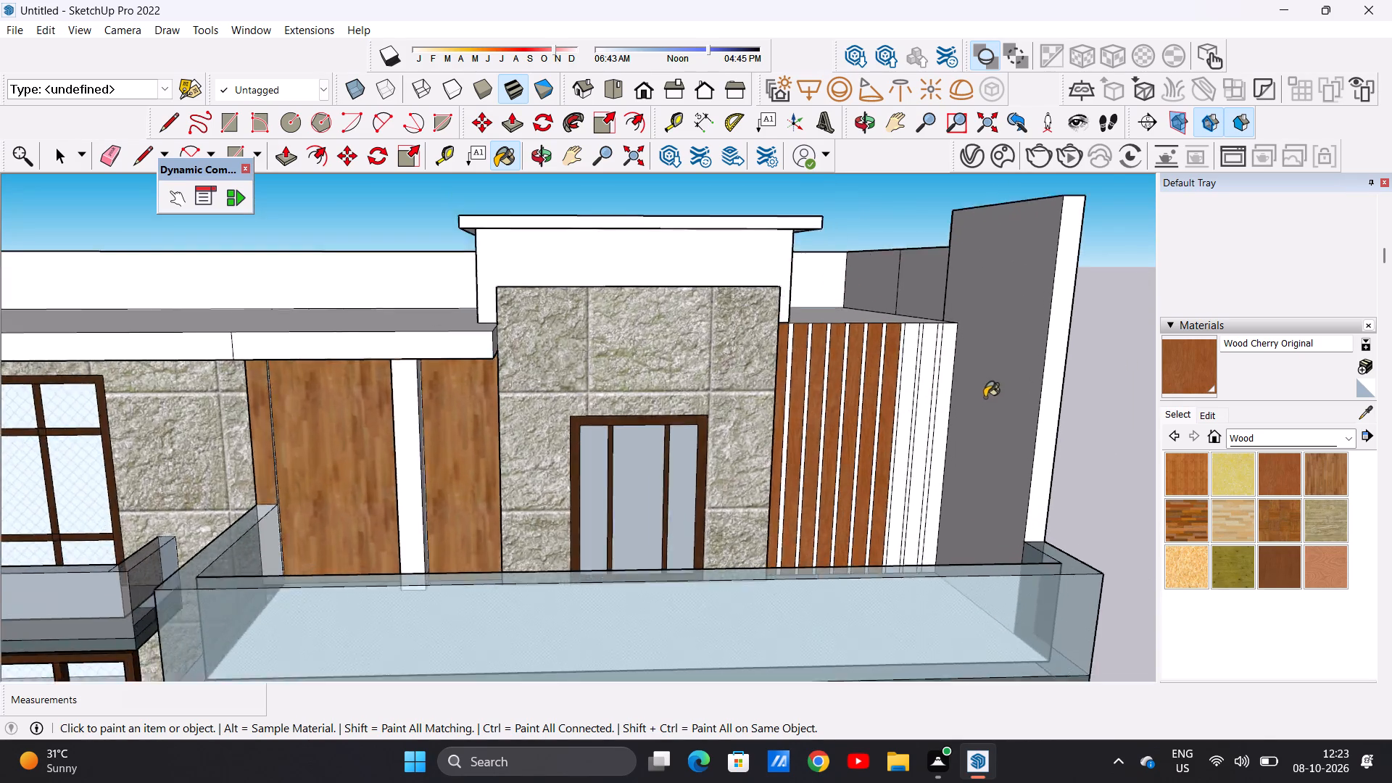
scroll(985, 397, "up", 7)
left_click(926, 407)
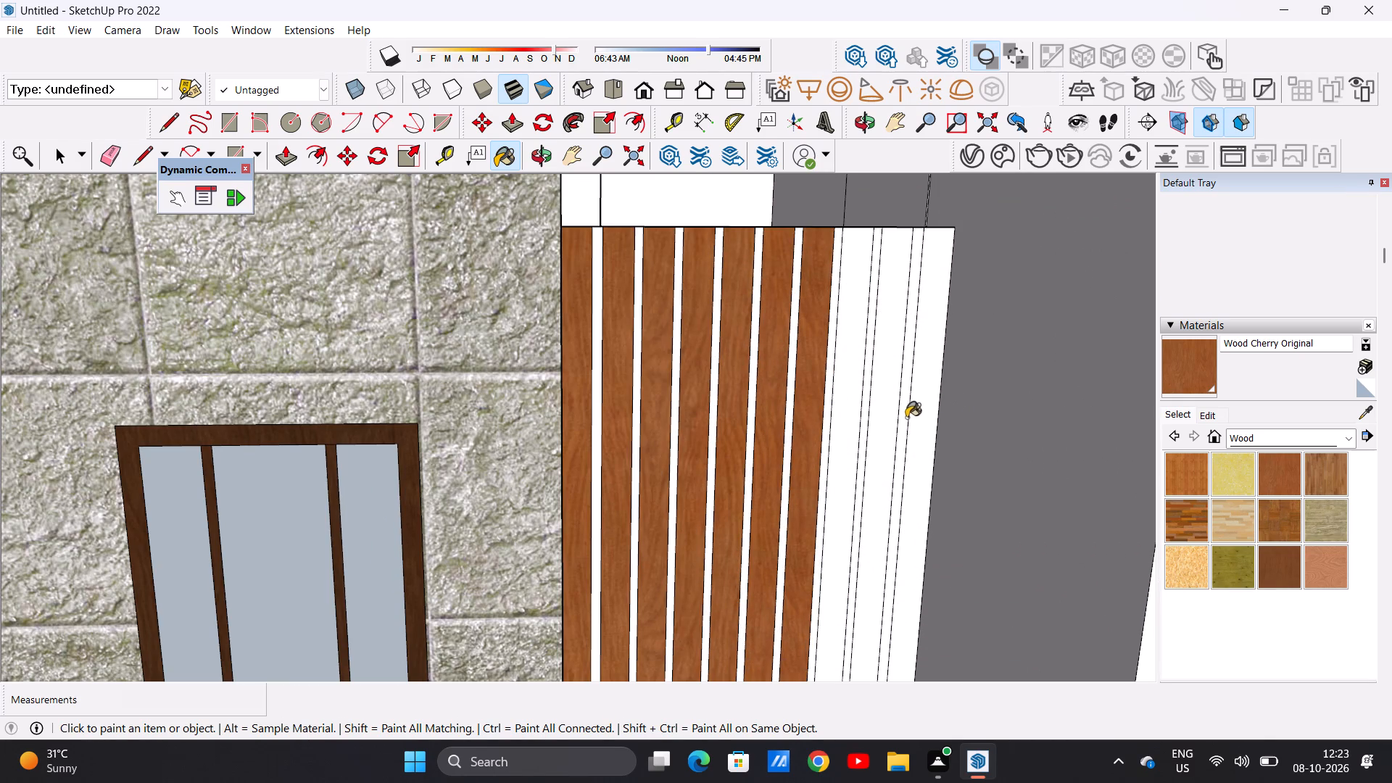
left_click(879, 436)
left_click(845, 453)
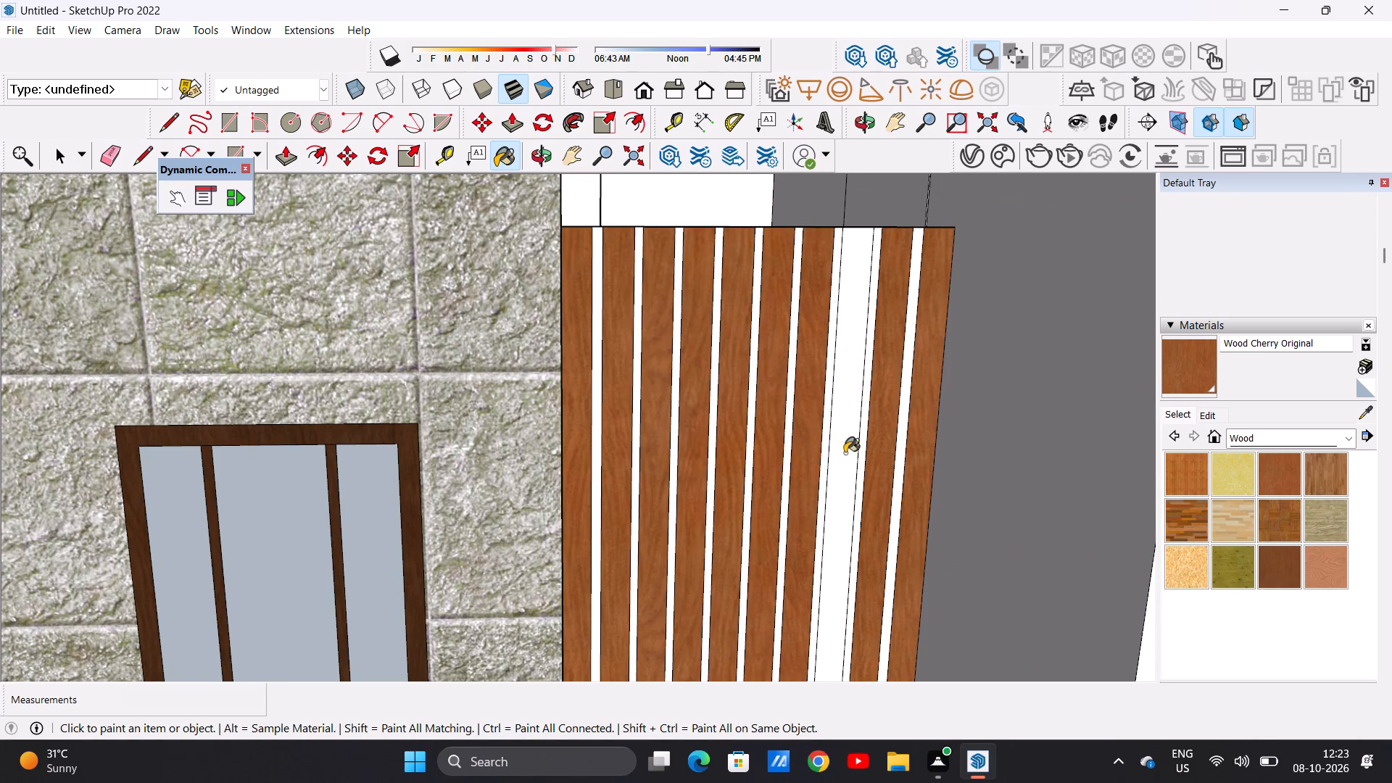
scroll(783, 453, "down", 11)
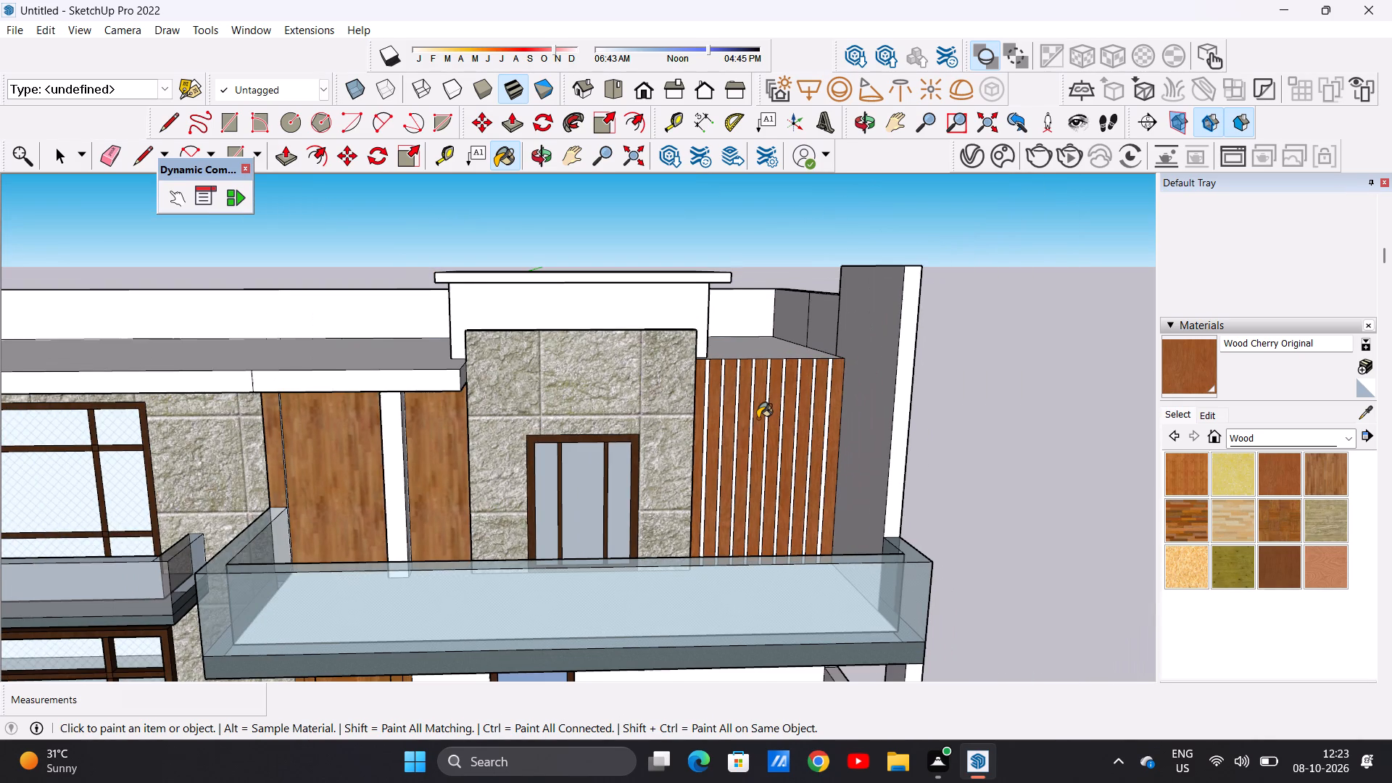
key("space")
Repaint the two upper-floor wood panels on either side of the white column with the white Color M00.
scroll(381, 457, "up", 4)
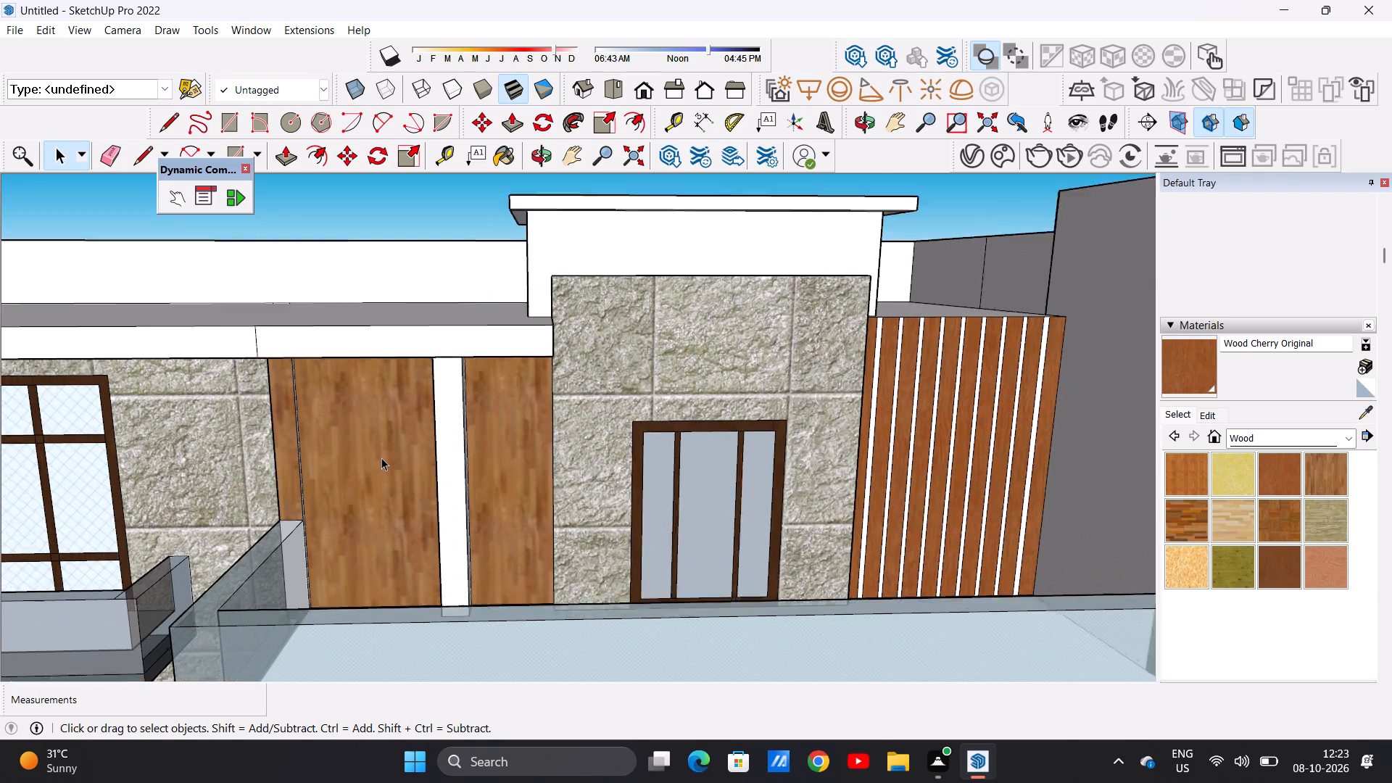
scroll(381, 457, "up", 2)
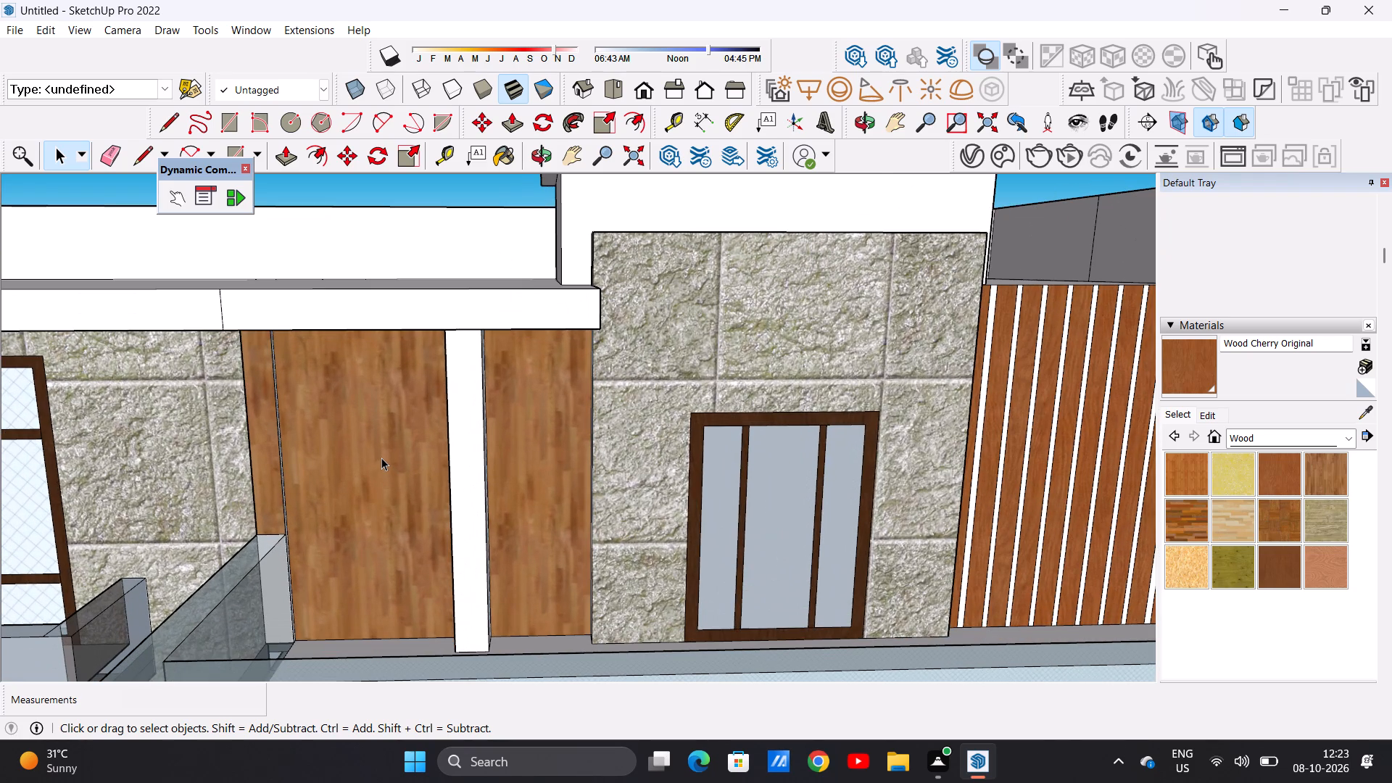
left_click(1350, 439)
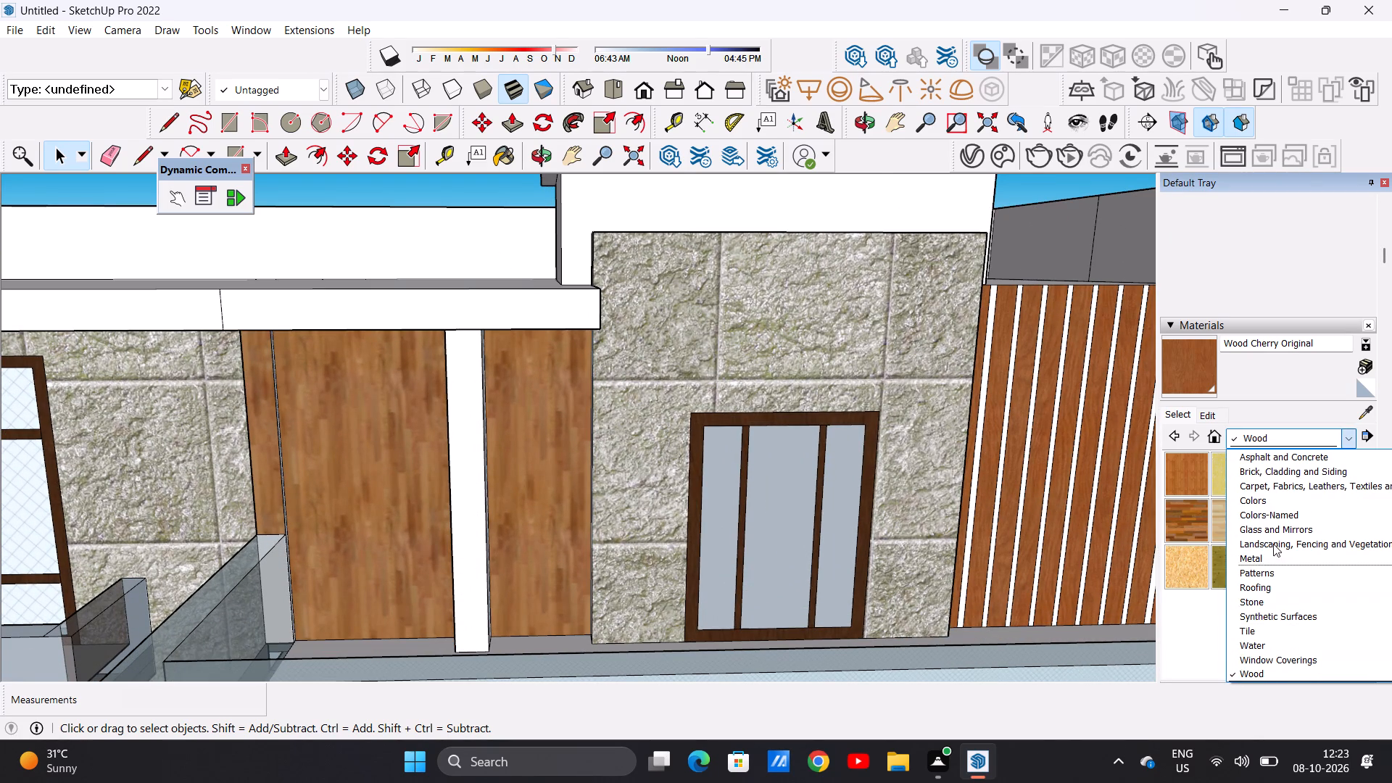
left_click(1268, 497)
scroll(1259, 514, "down", 3)
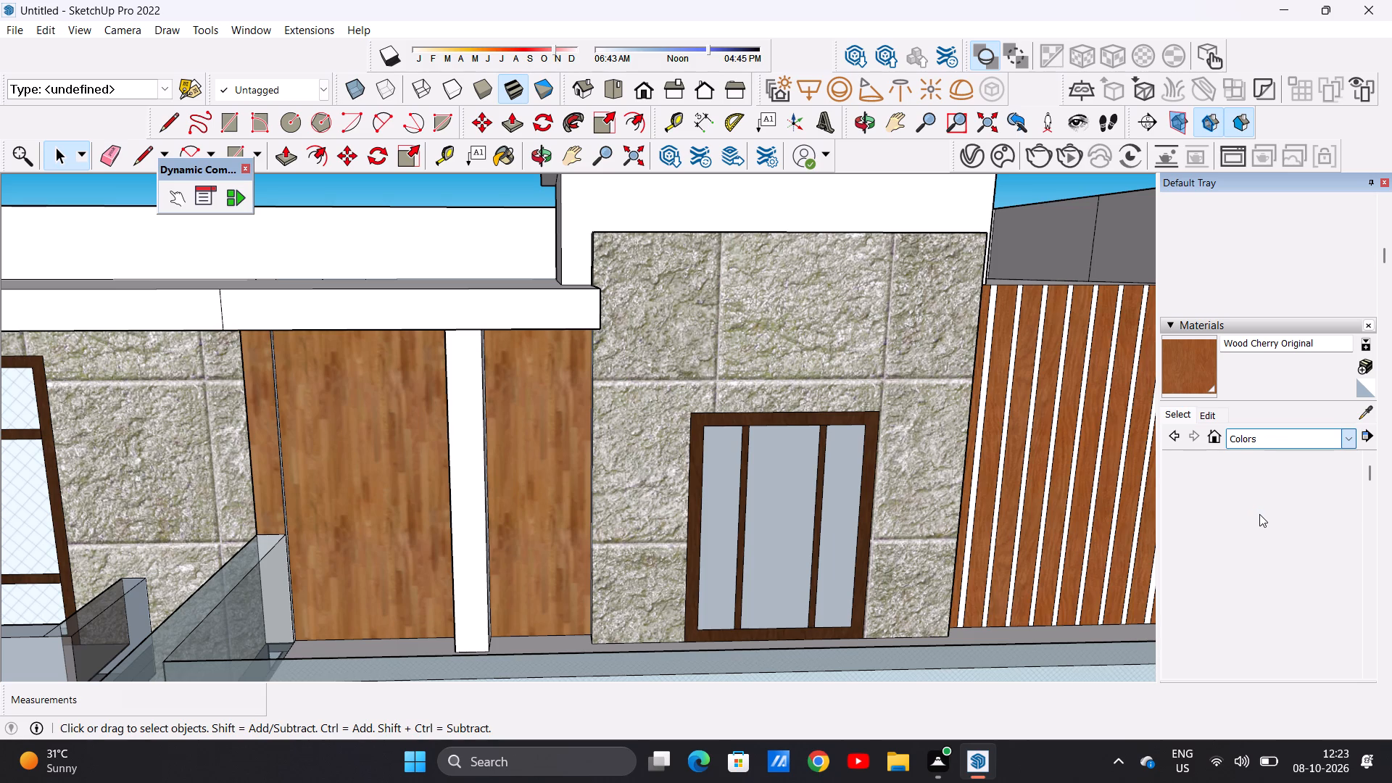
scroll(1259, 514, "down", 16)
scroll(1260, 497, "up", 4)
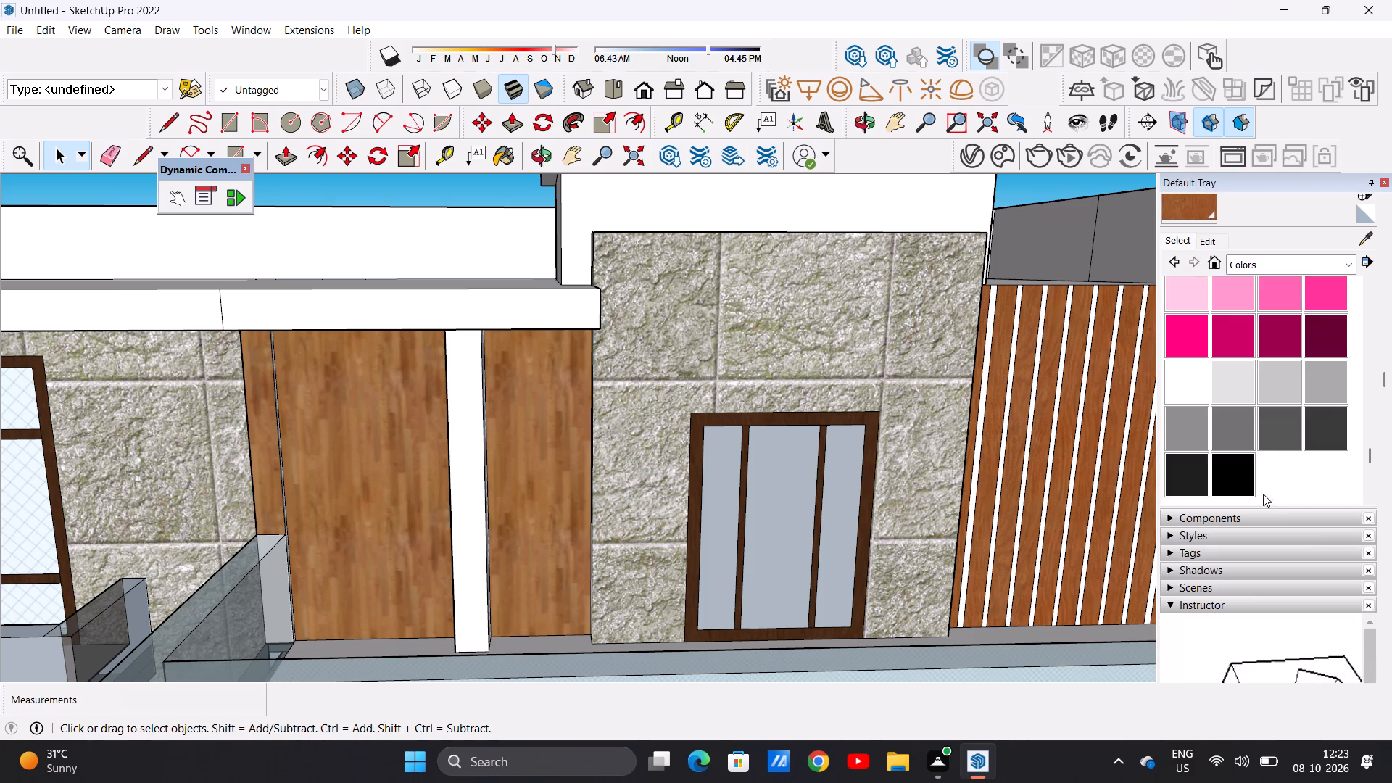
left_click(1177, 378)
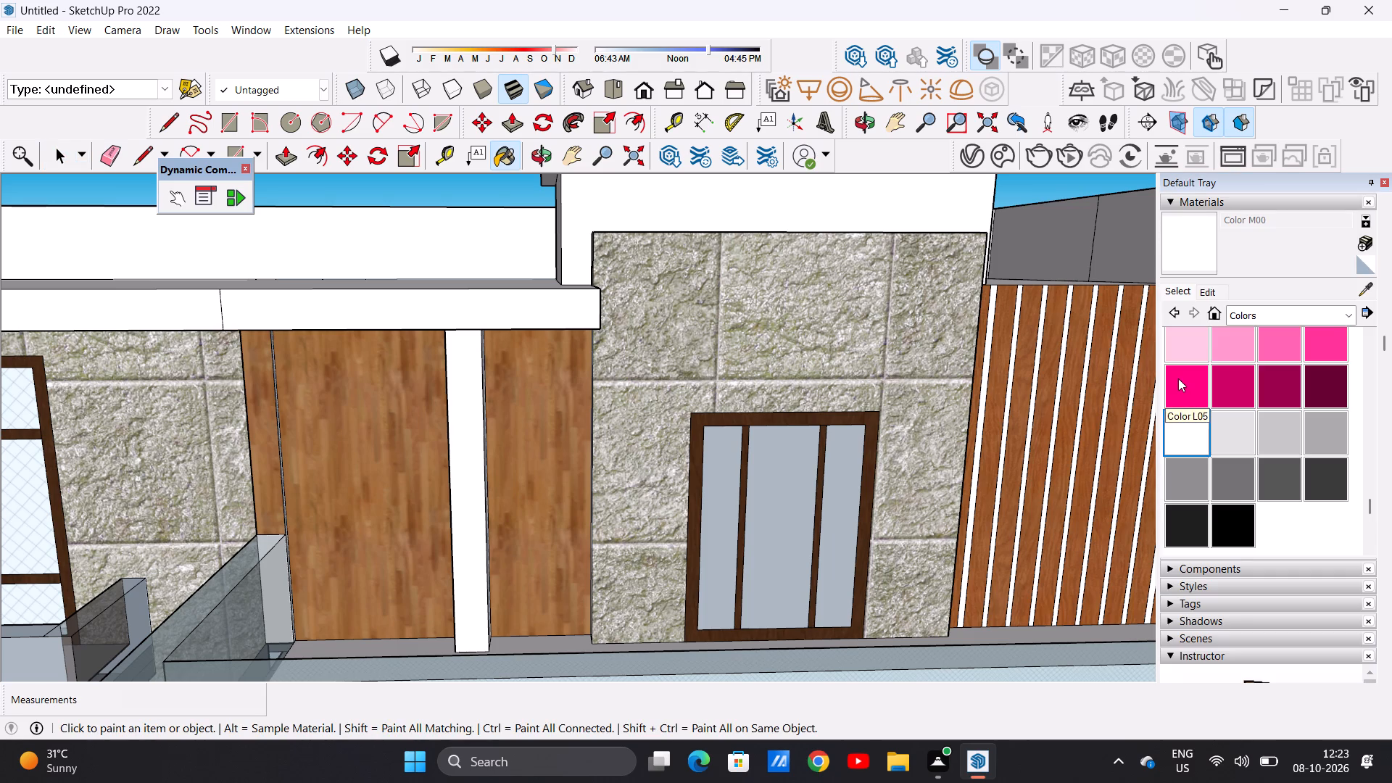
left_click(415, 427)
scroll(388, 454, "up", 3)
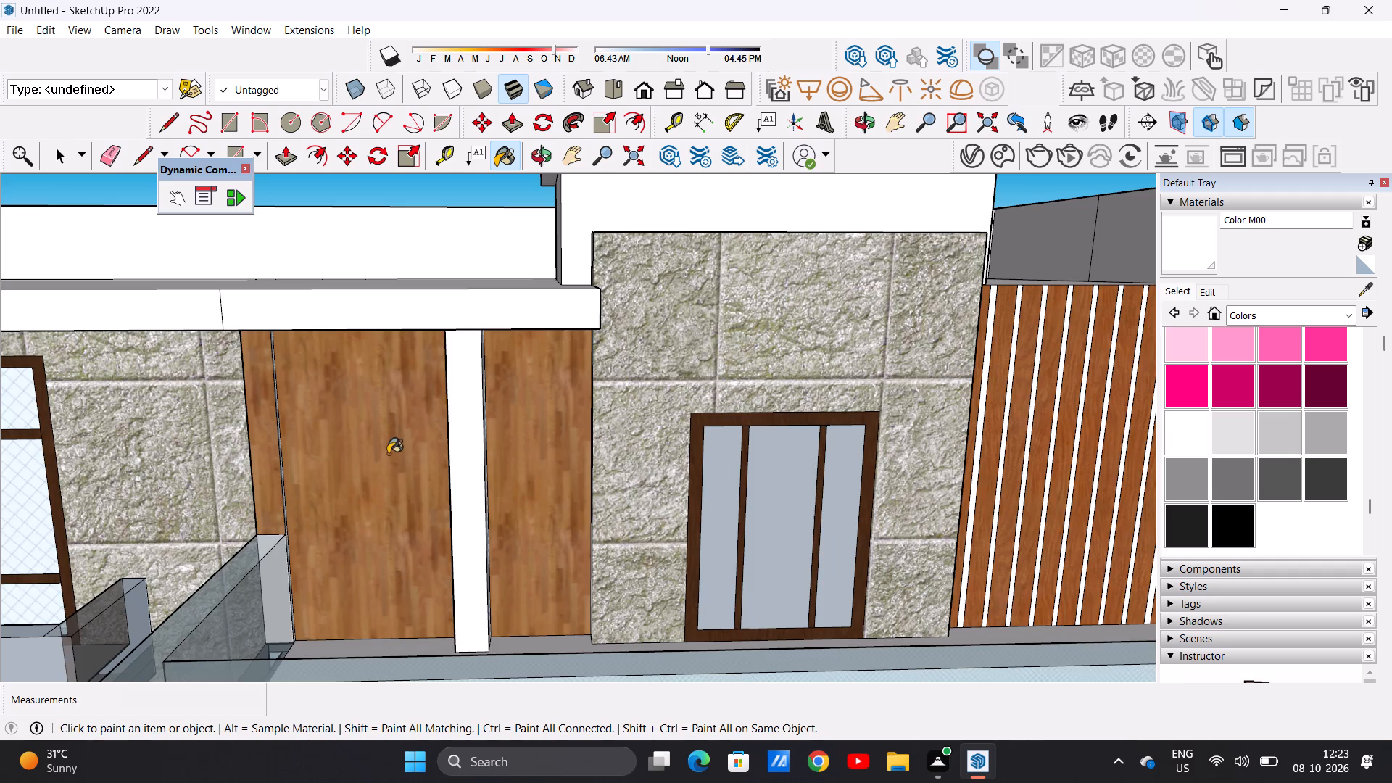
scroll(388, 454, "up", 4)
left_click(601, 455)
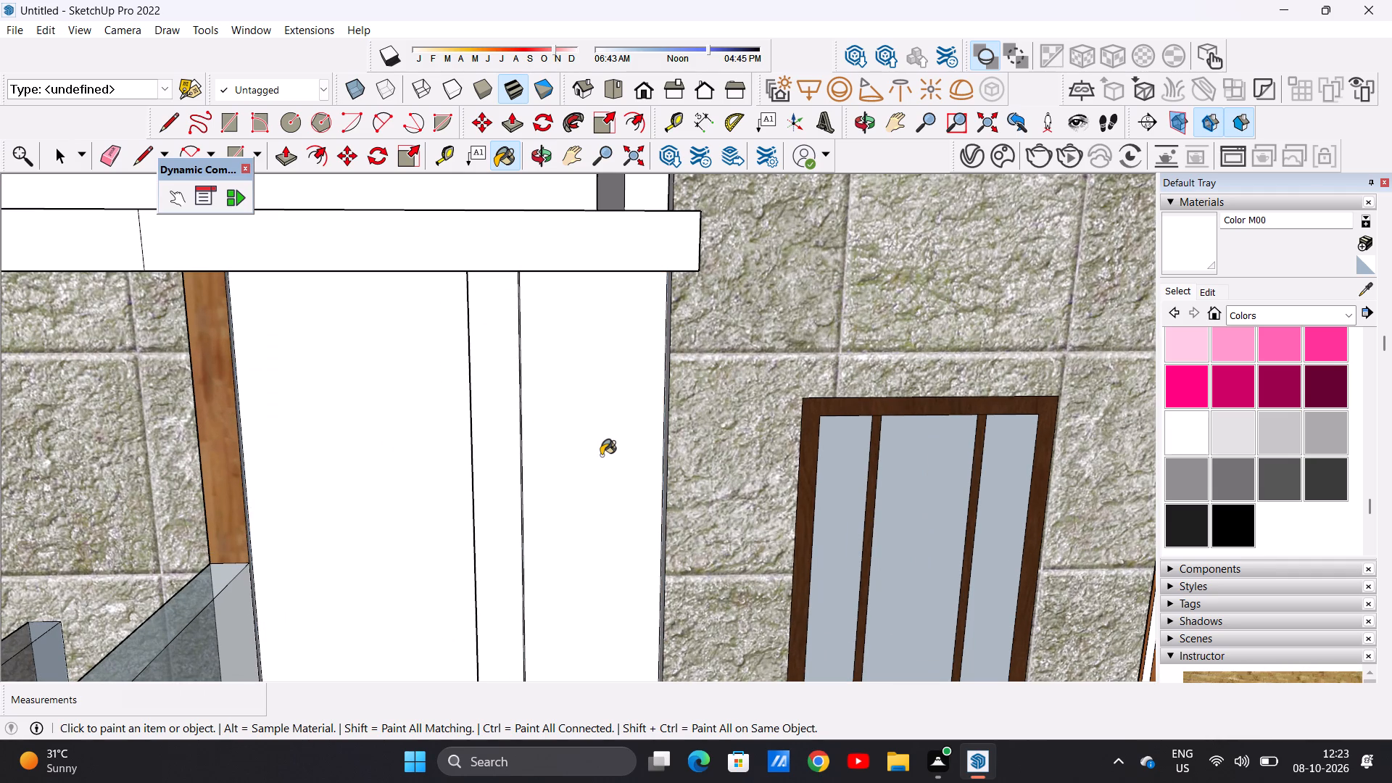
key("space")
Draw a vertical line up the full height of the wider white panel near its wood-edged side, marking off a narrow strip.
scroll(571, 497, "down", 9)
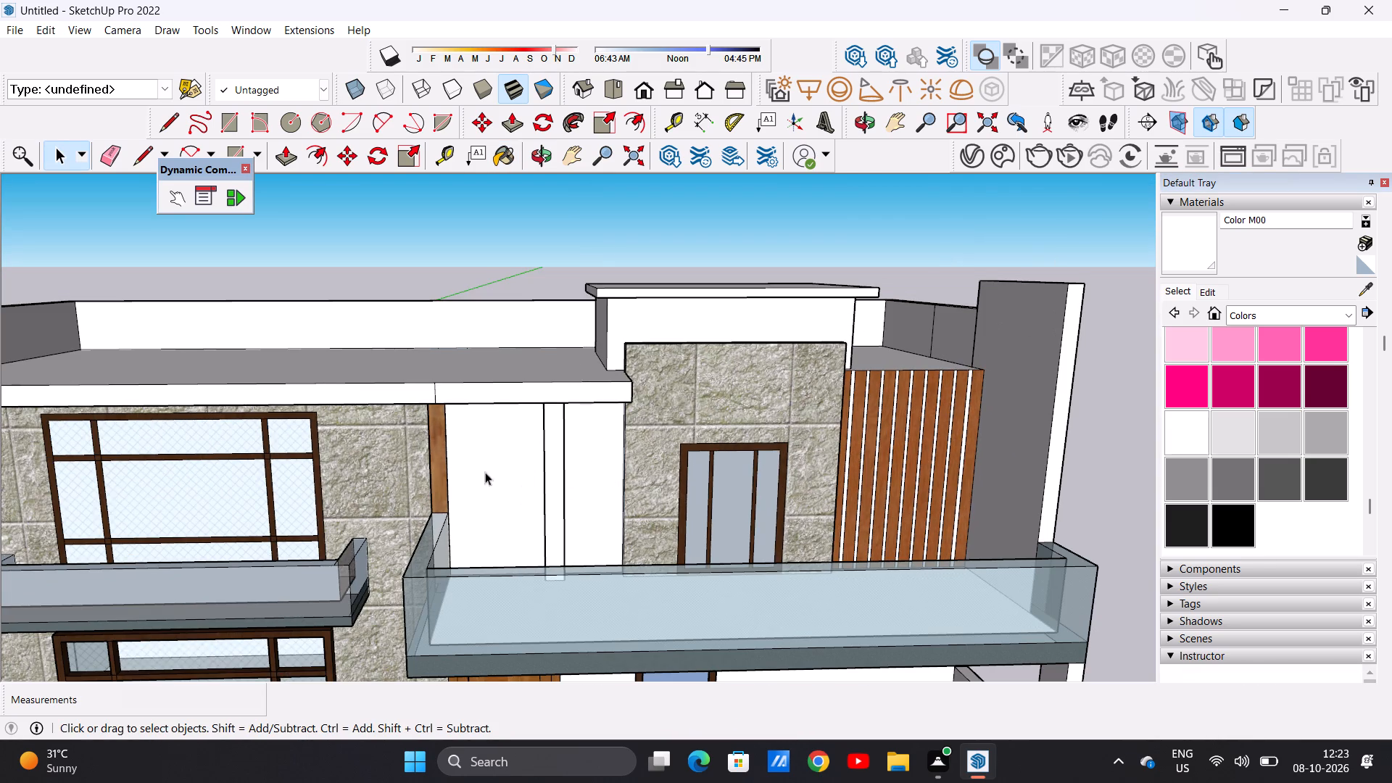
scroll(437, 473, "up", 5)
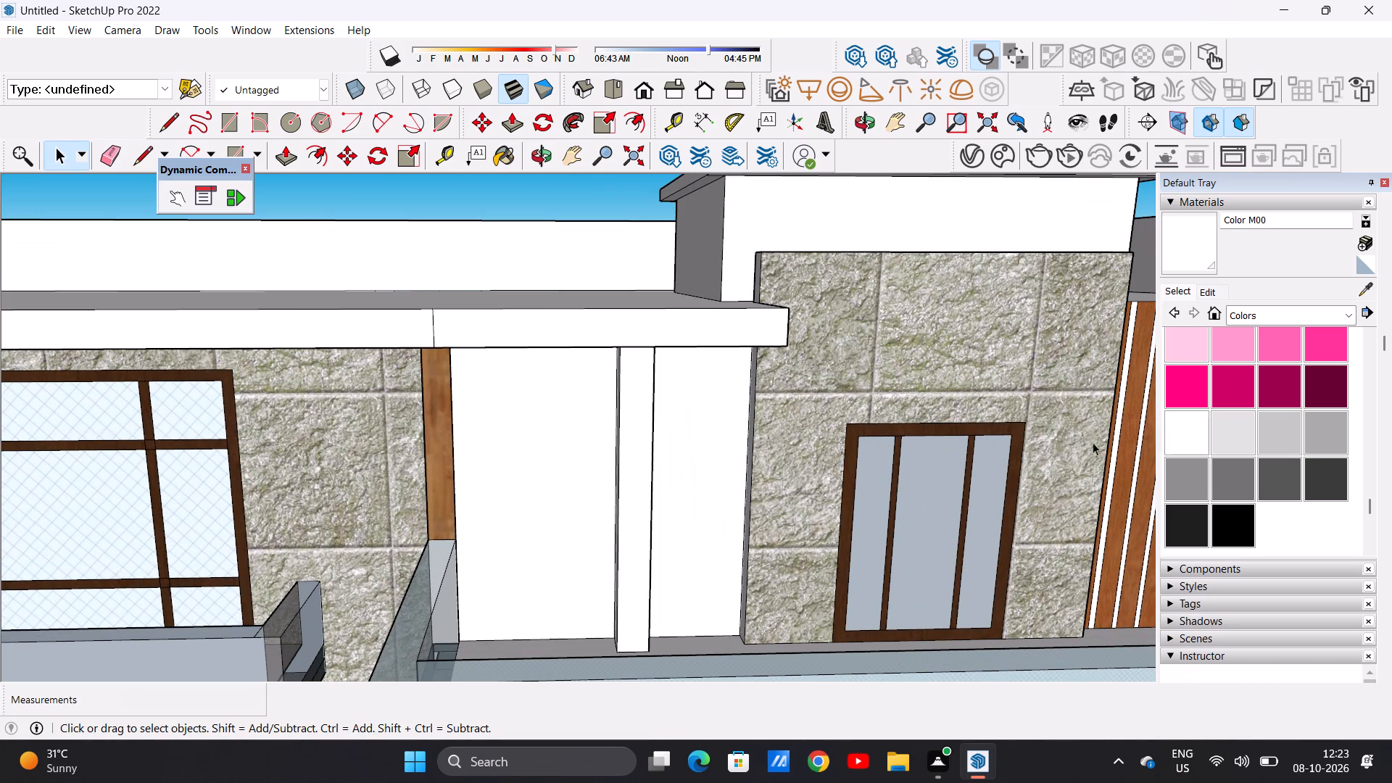
scroll(529, 600, "up", 1)
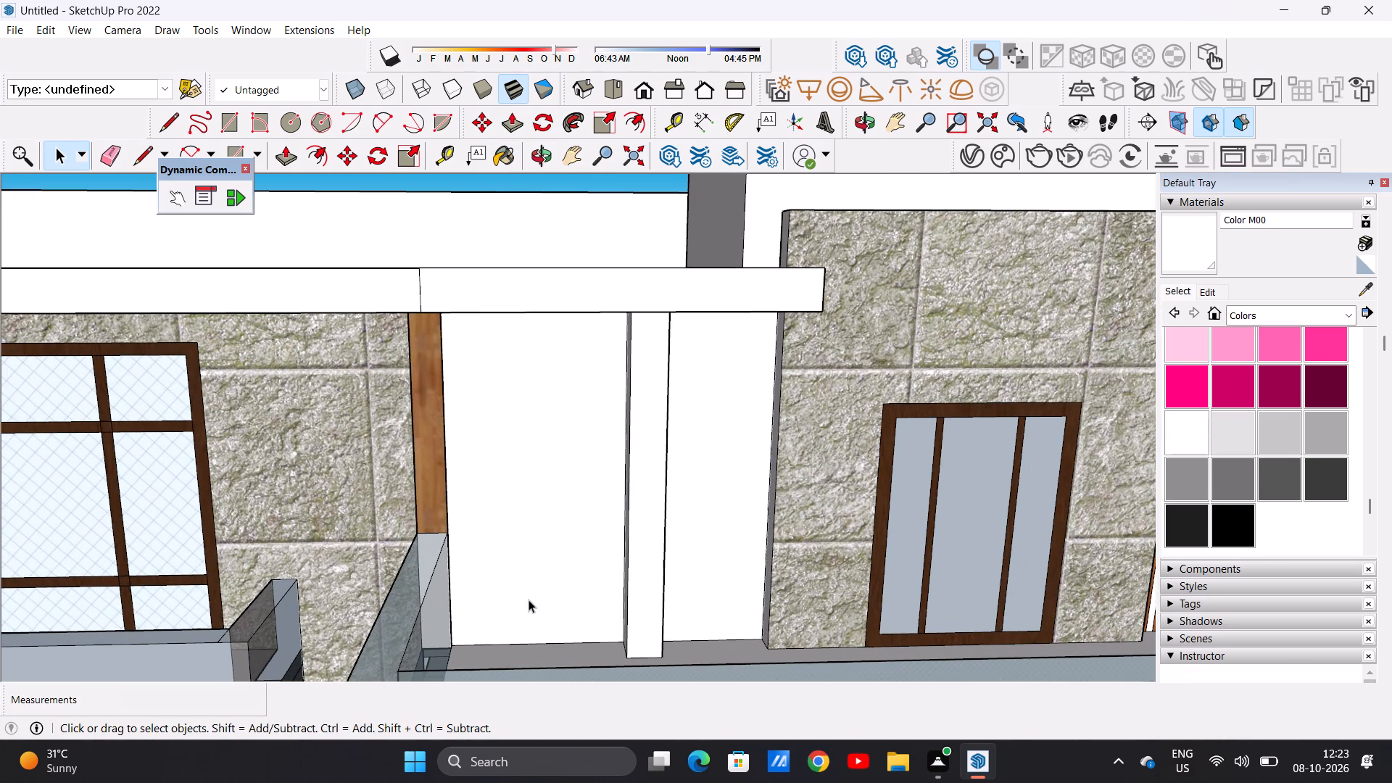
key("space")
key("l")
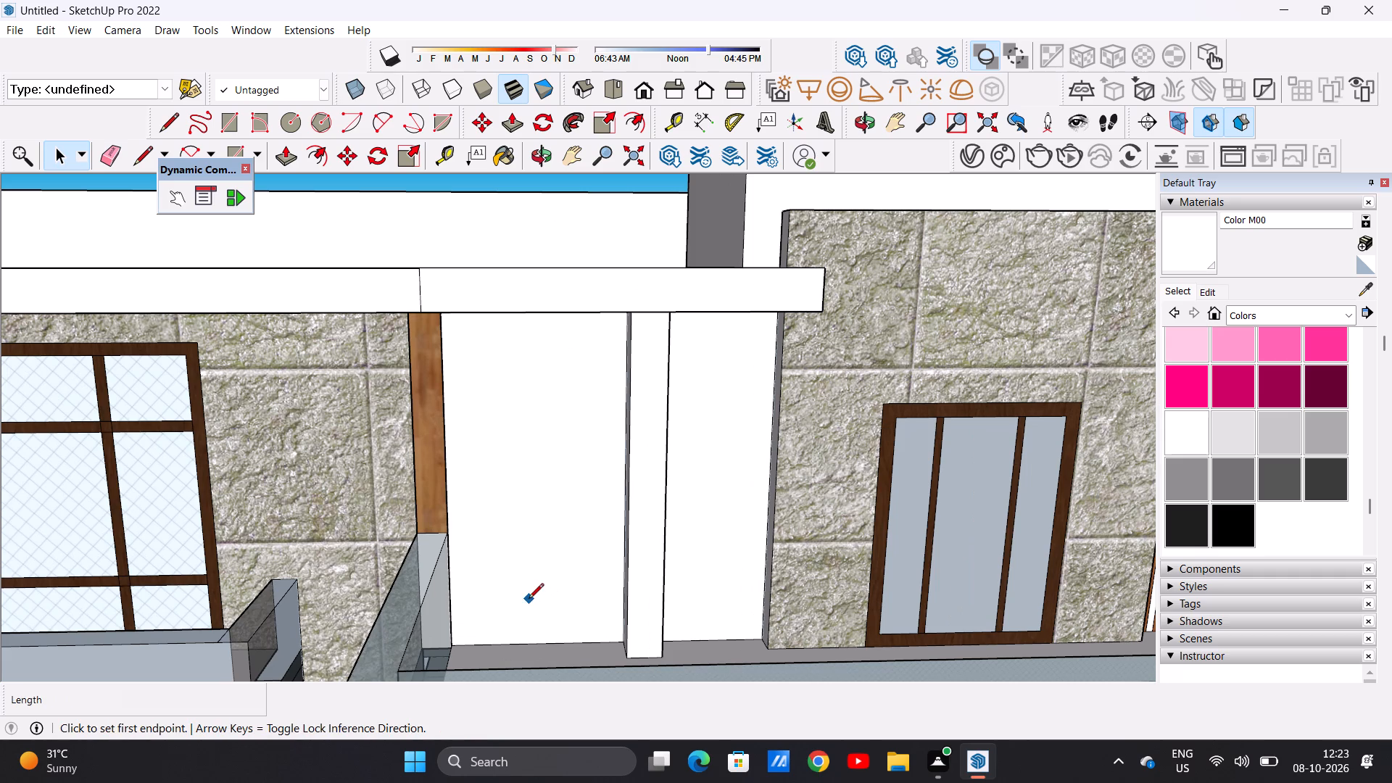
left_click(471, 647)
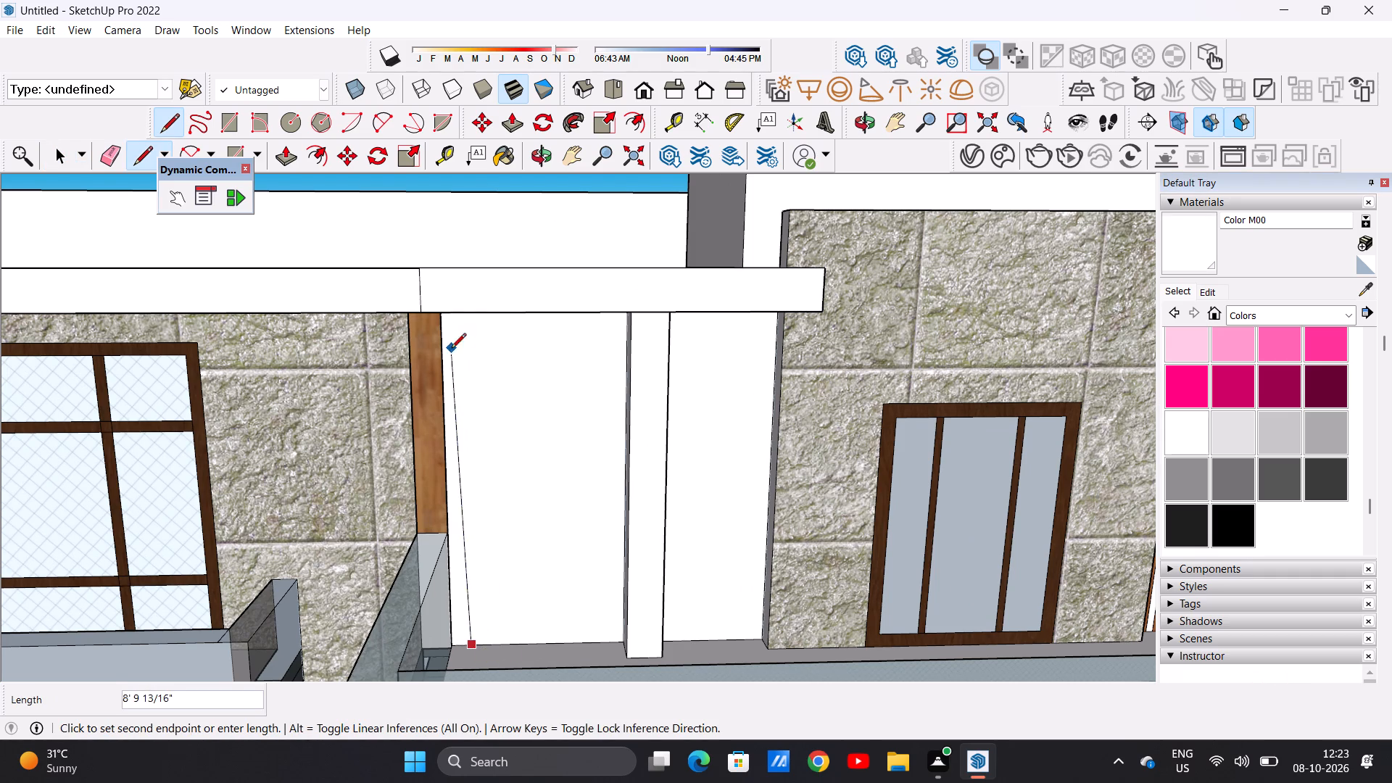
middle_click_drag(484, 397, 486, 321)
scroll(459, 300, "up", 3)
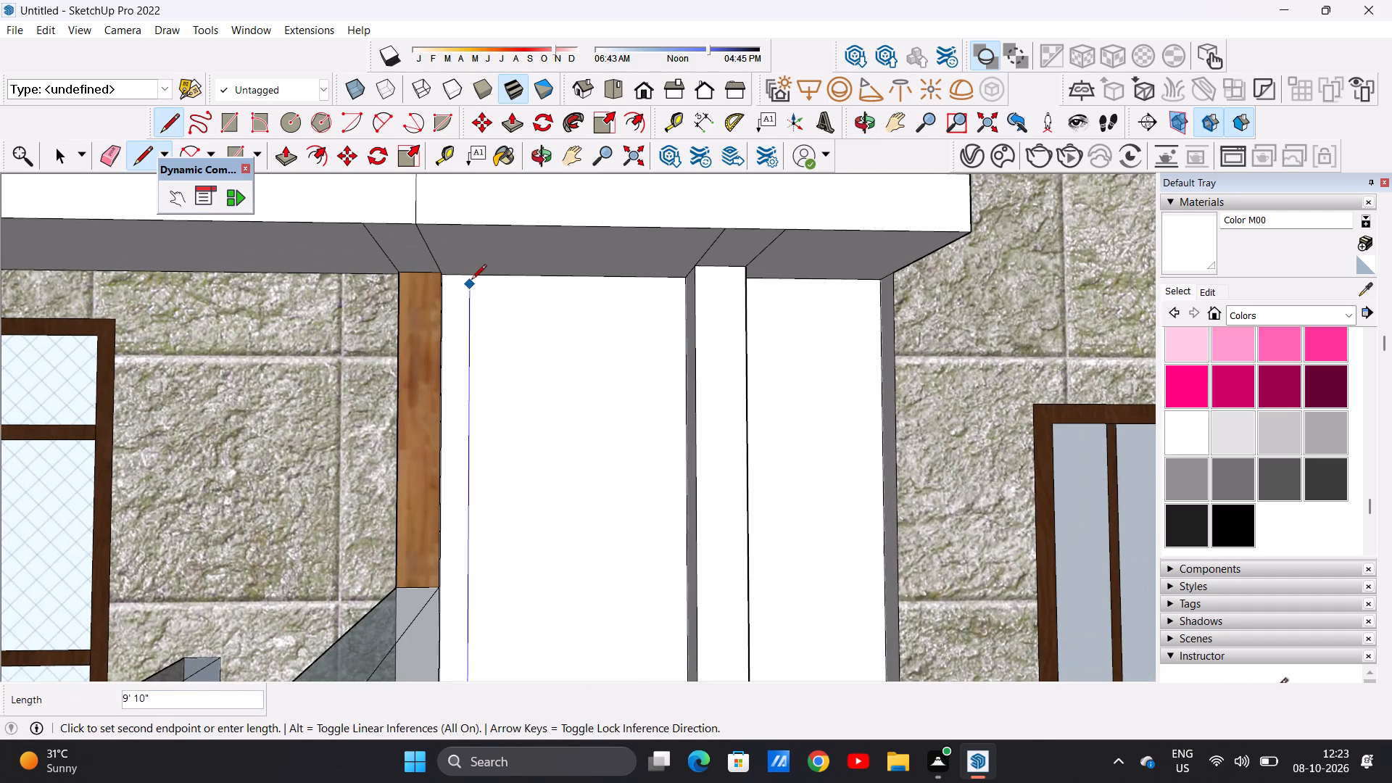
left_click(469, 271)
key("space")
Copy the narrow strip about 8 11/16" along the white panel towards the column.
scroll(489, 428, "down", 8)
middle_click_drag(491, 500, 498, 594)
scroll(490, 581, "up", 1)
scroll(490, 581, "down", 1)
scroll(490, 581, "up", 6)
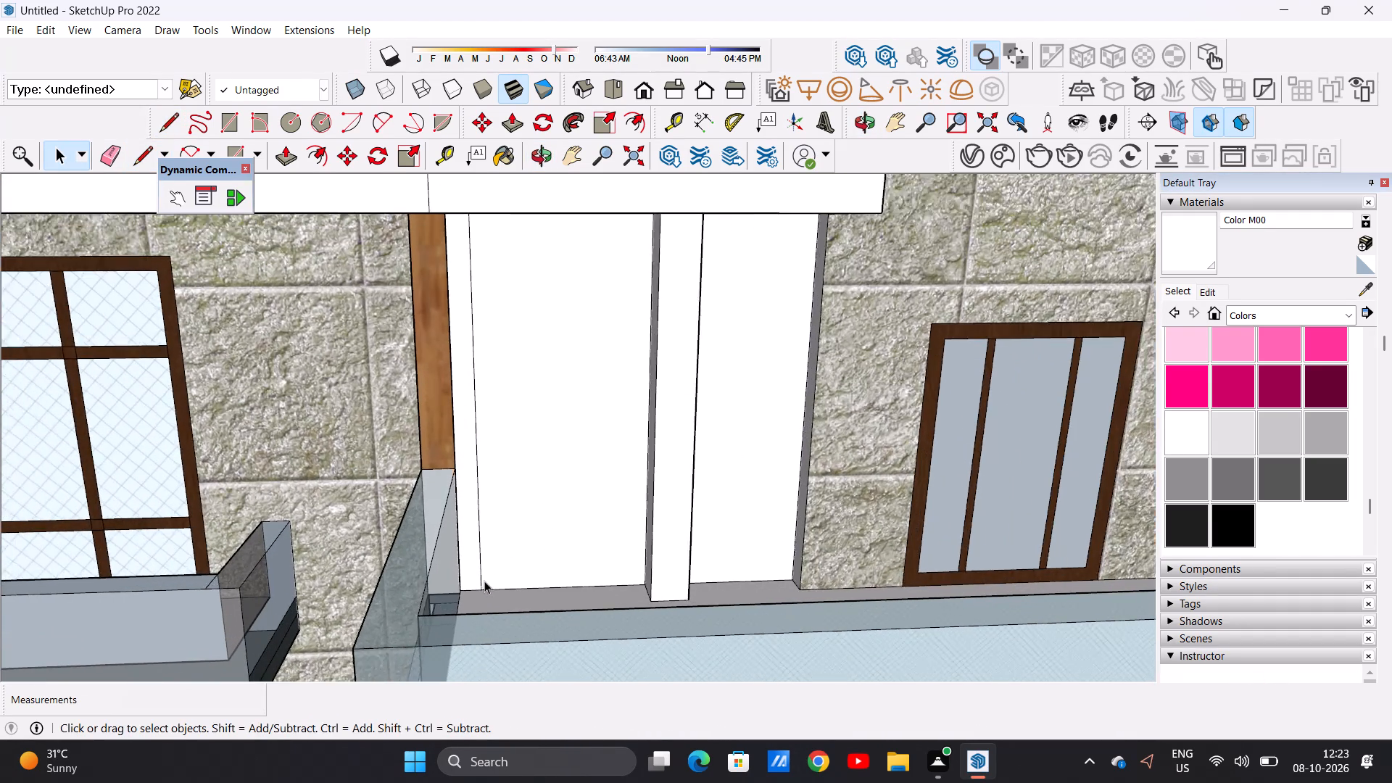
double_click(465, 573)
key("m")
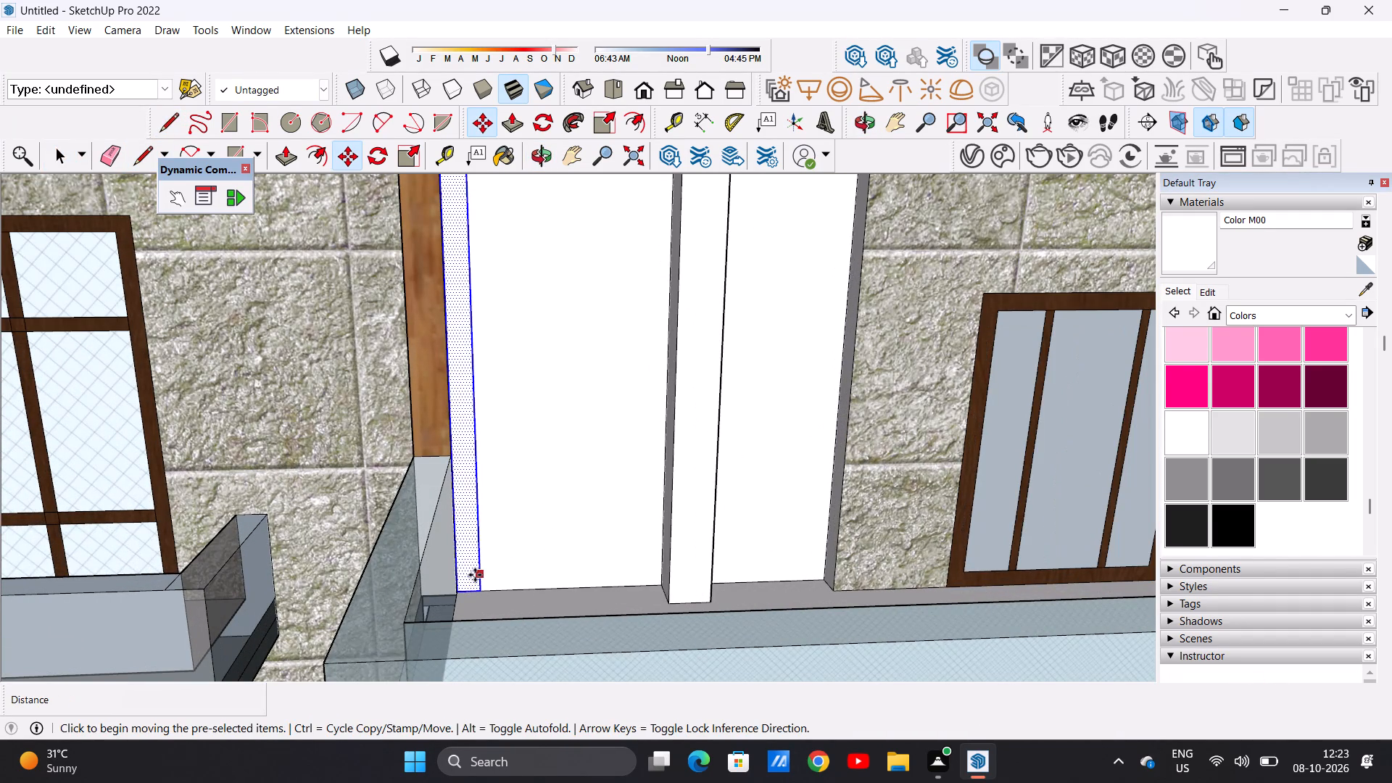
left_click(475, 595)
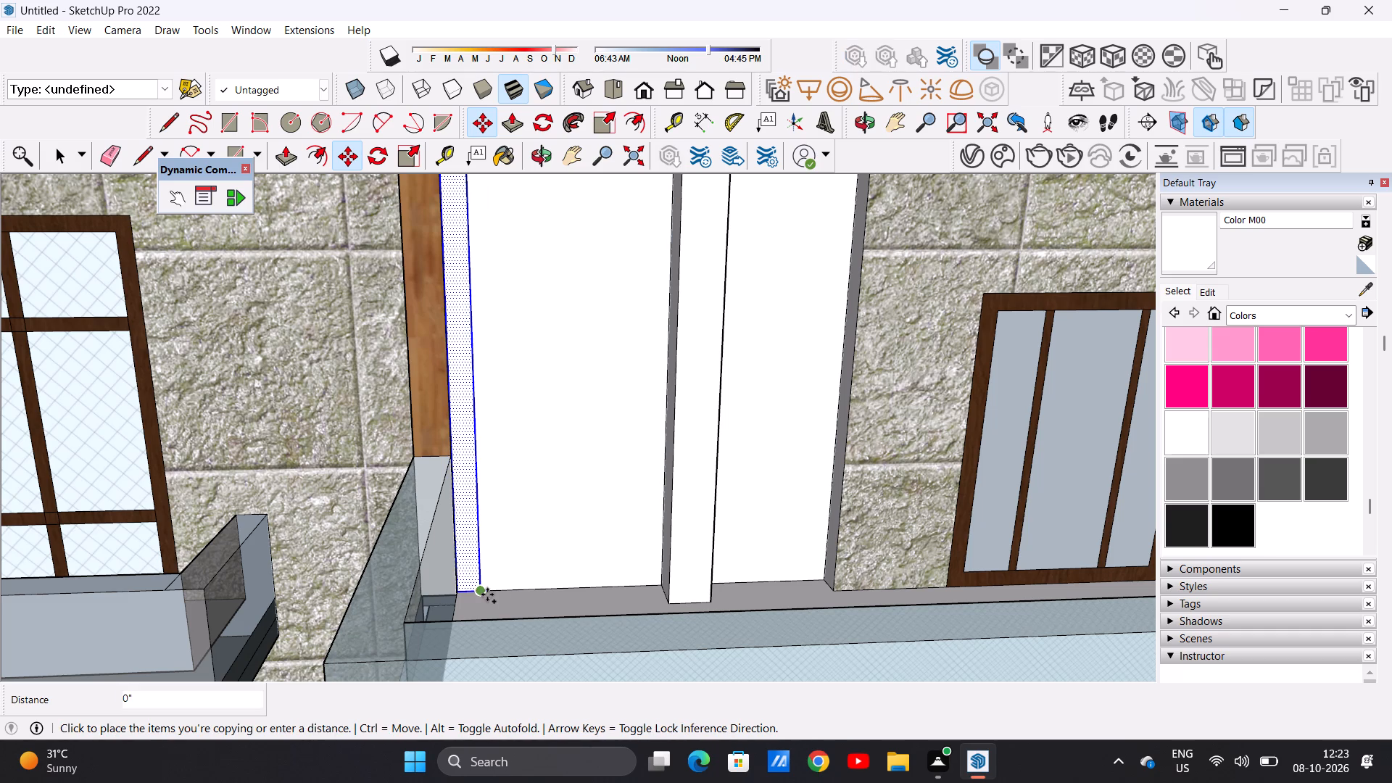
left_click(510, 585)
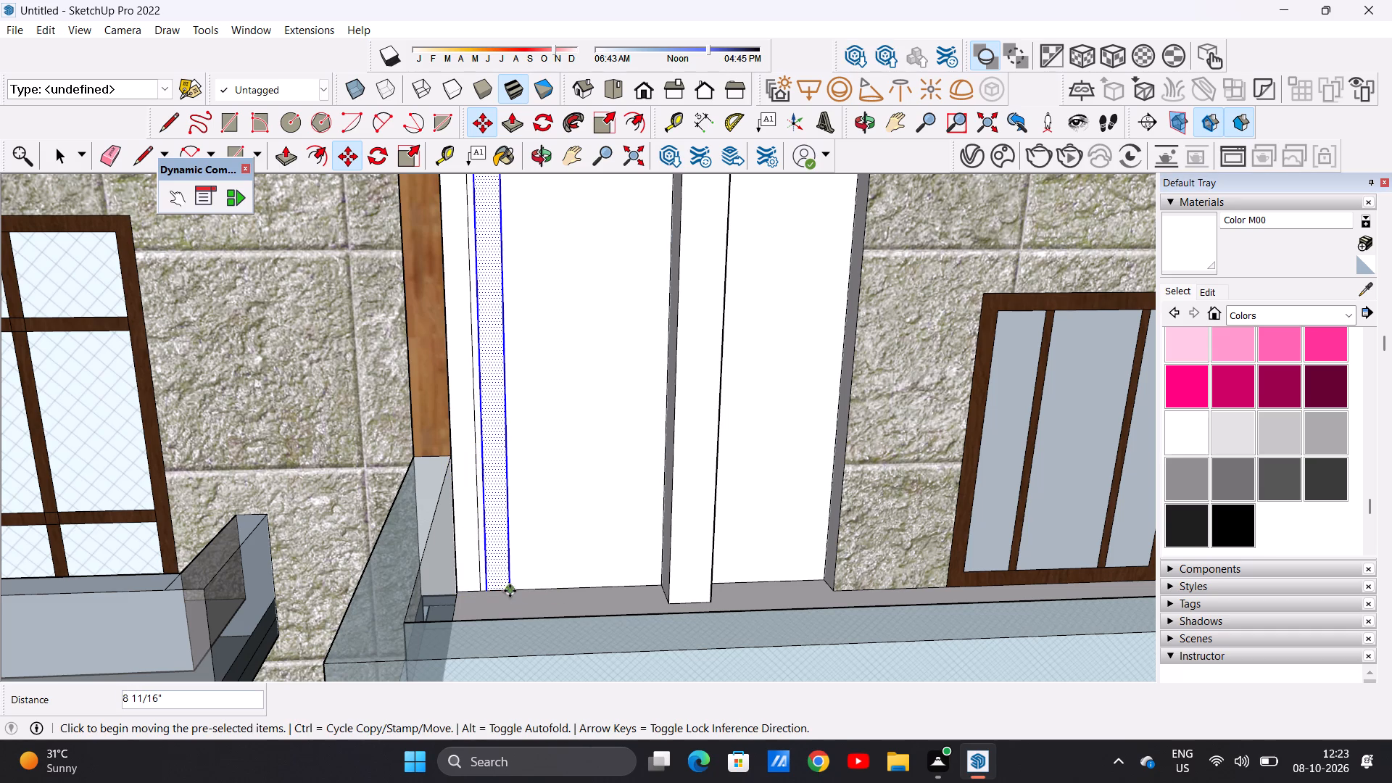
Copy the narrow strip five more times across the wider white panel up to the column, about 9 inches apart.
left_click(510, 592)
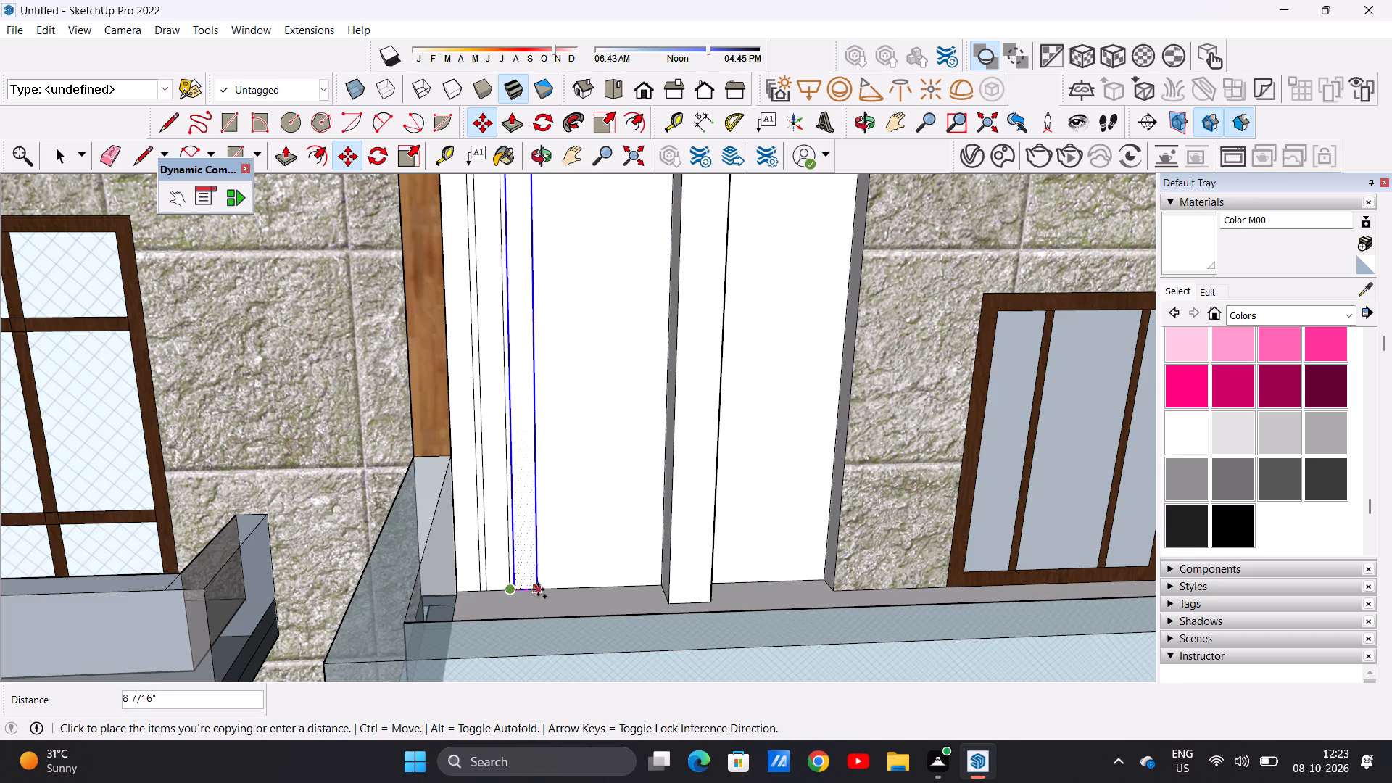
left_click(539, 589)
left_click(539, 589)
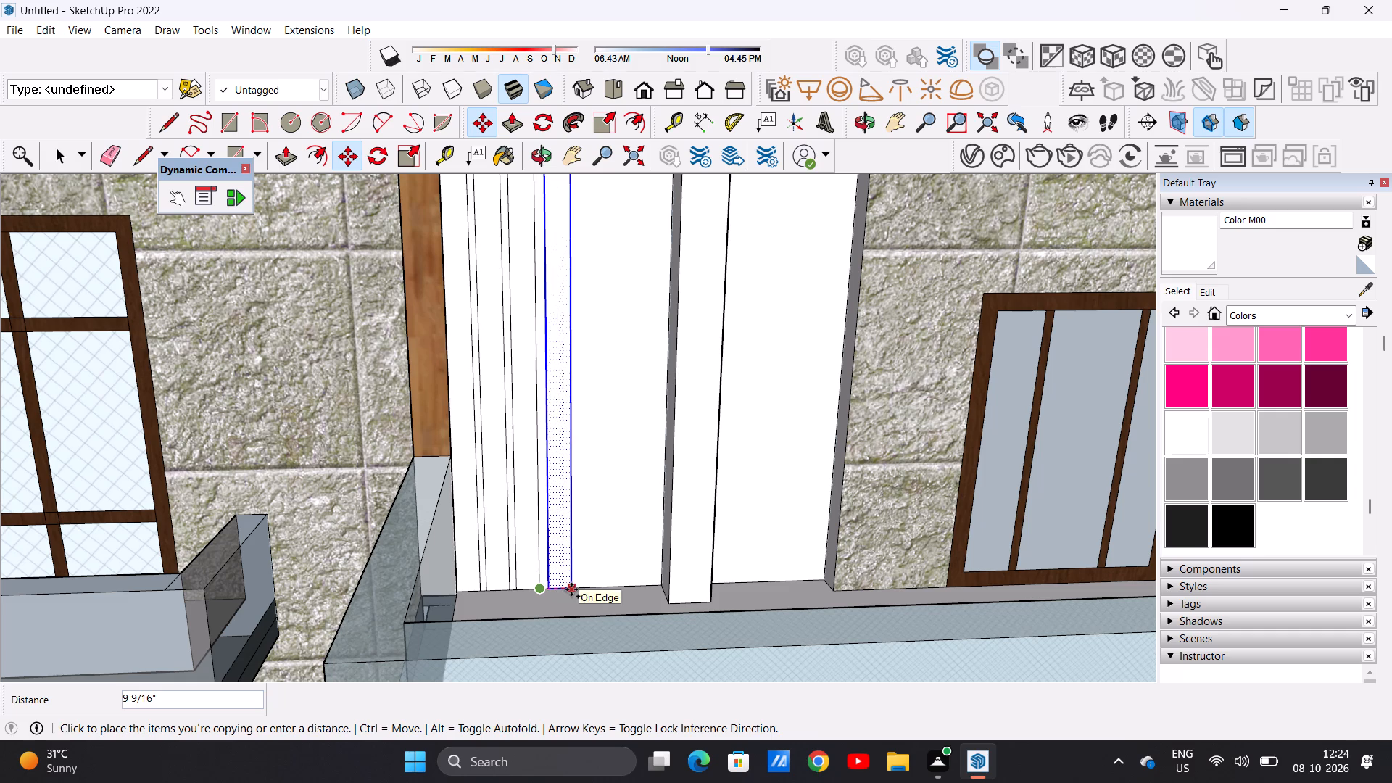
left_click(570, 589)
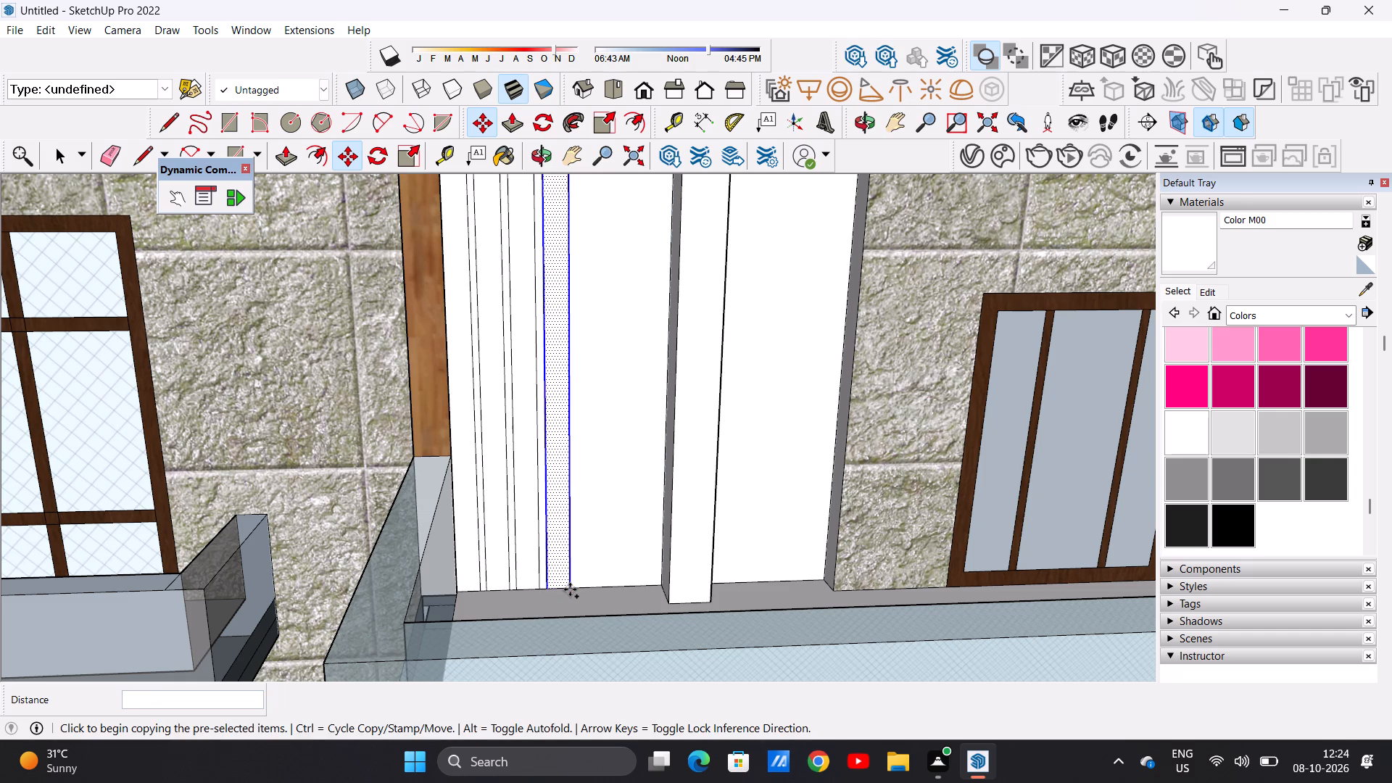
left_click(570, 589)
left_click(599, 589)
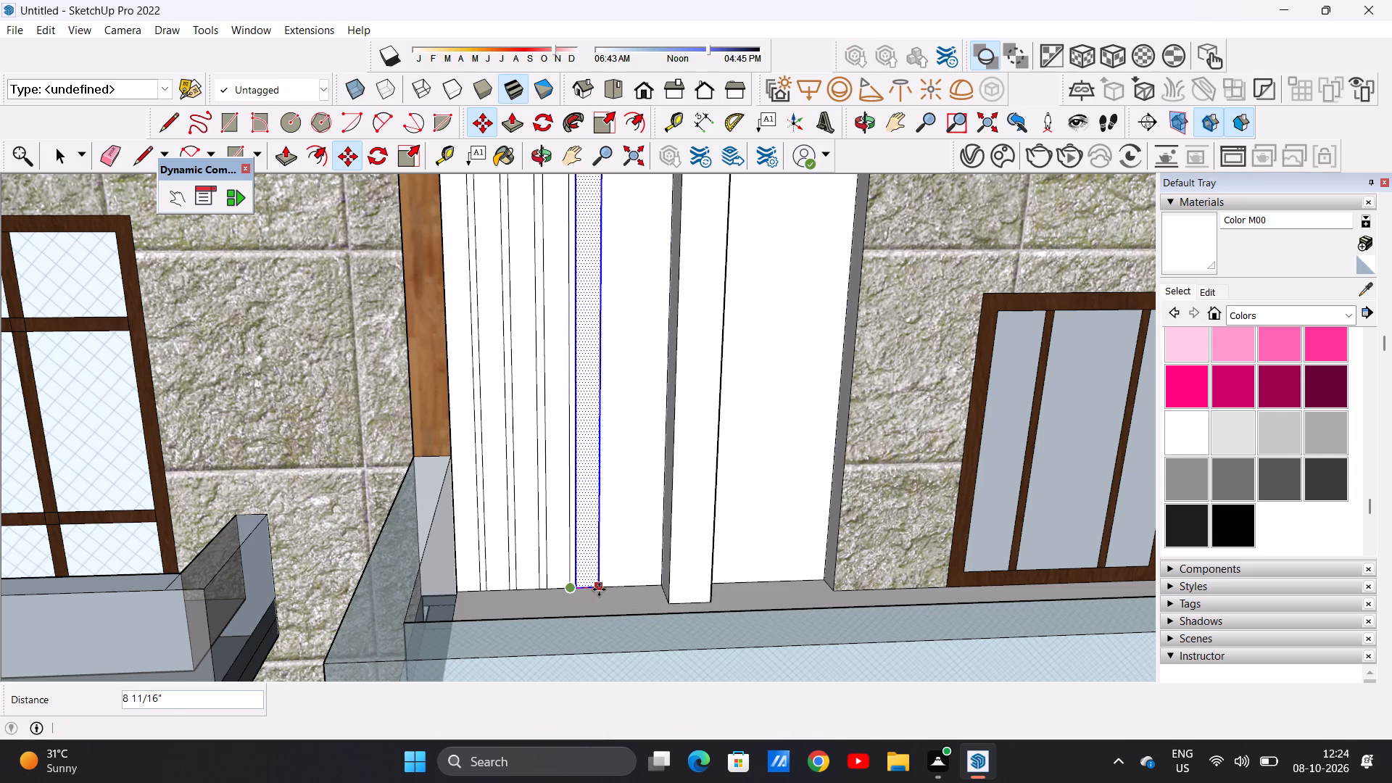
left_click(599, 589)
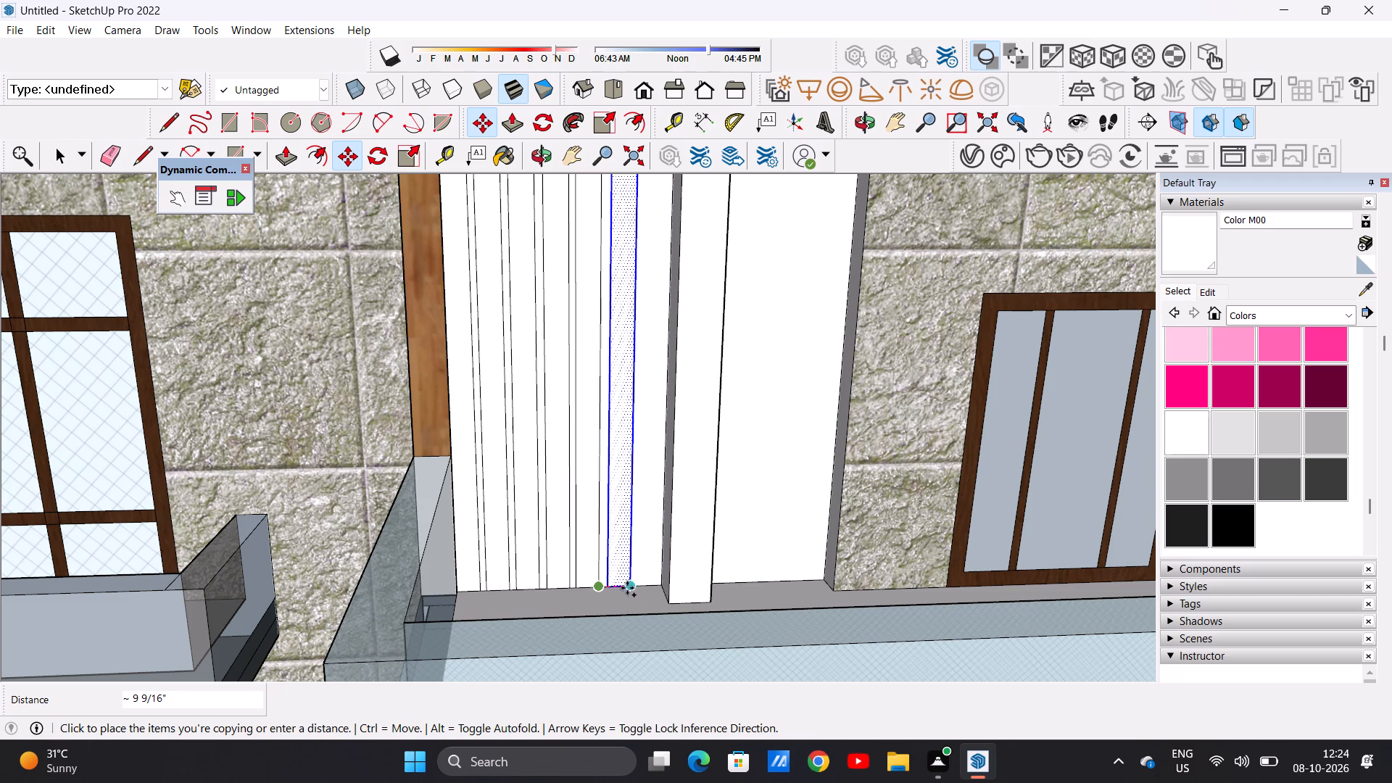
left_click(627, 588)
left_click(627, 588)
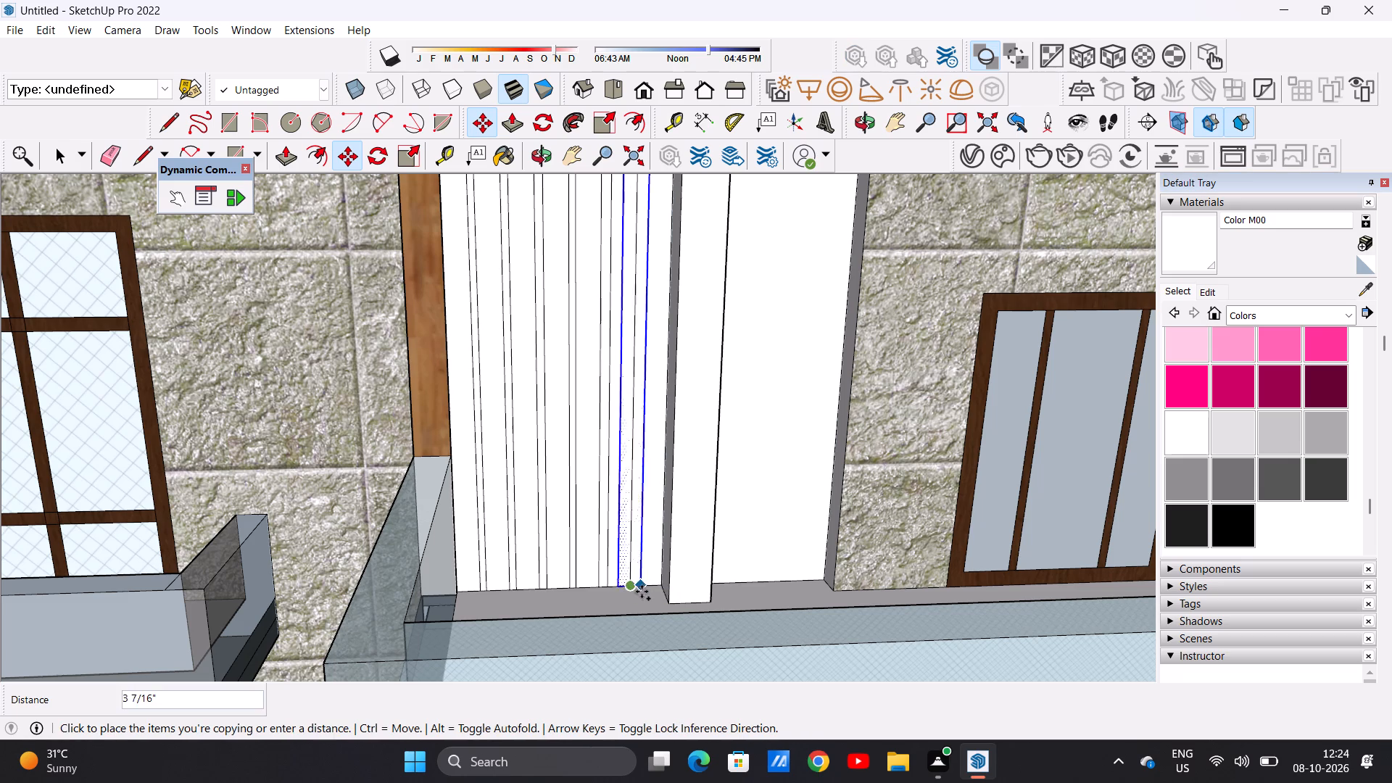
left_click(660, 590)
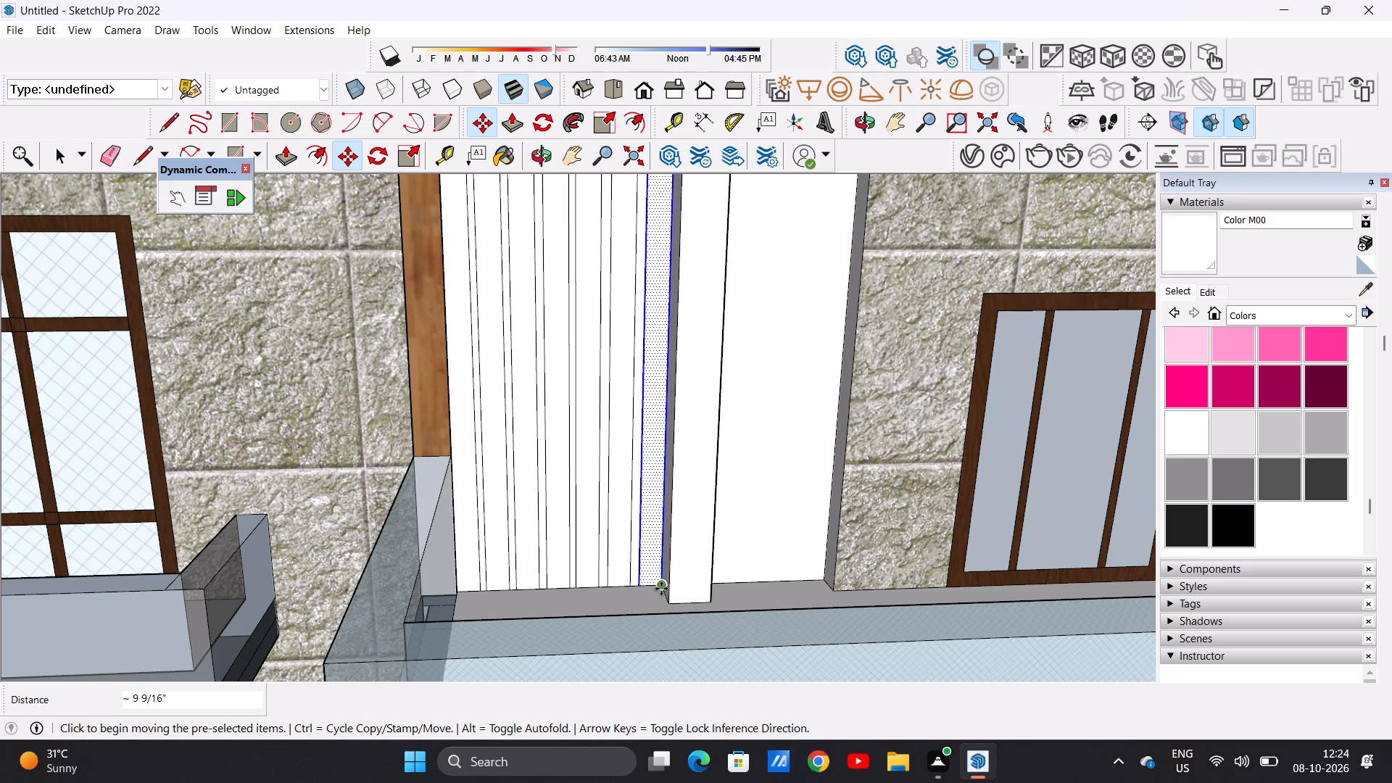
Copy the strip about 1' 7" past the column, then add three more copies across that panel about 8 to 11 inches apart.
left_click(661, 589)
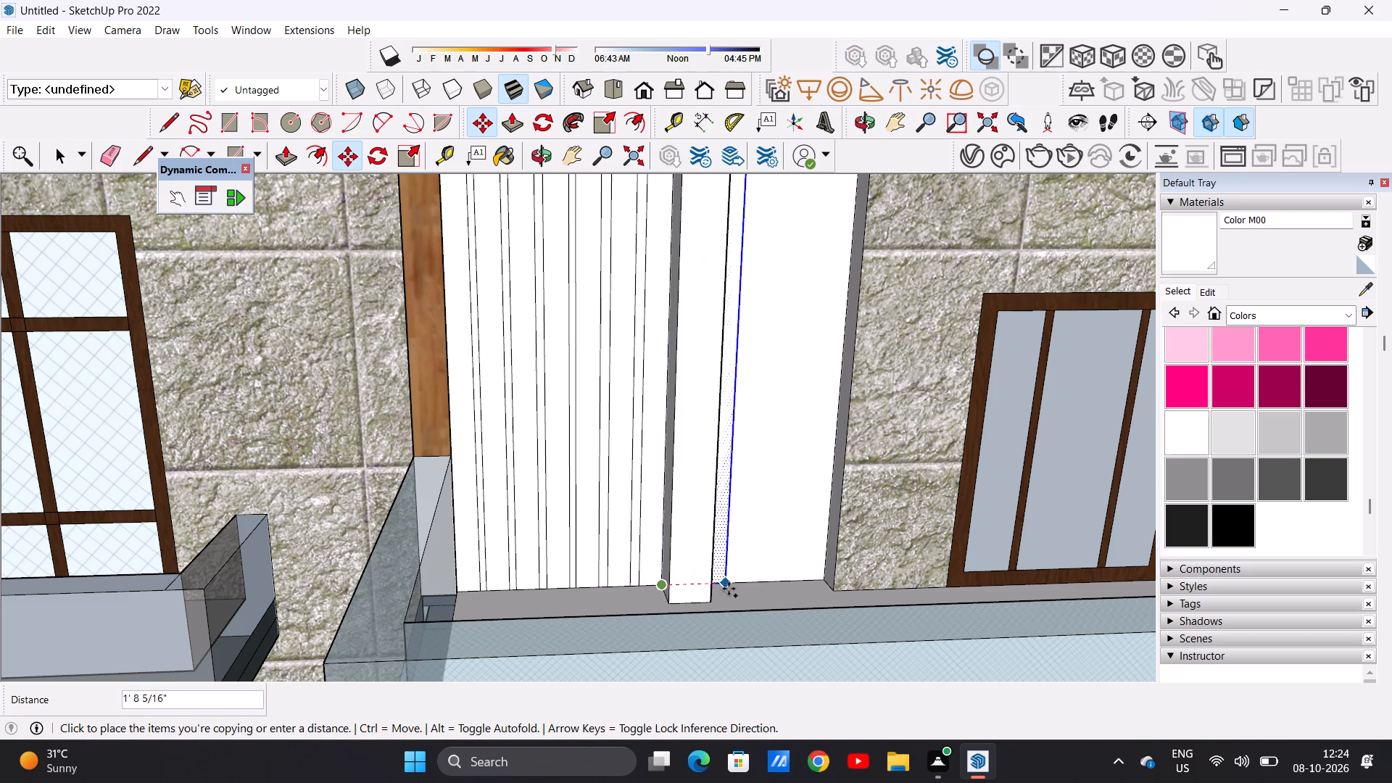
middle_click_drag(743, 584, 680, 587)
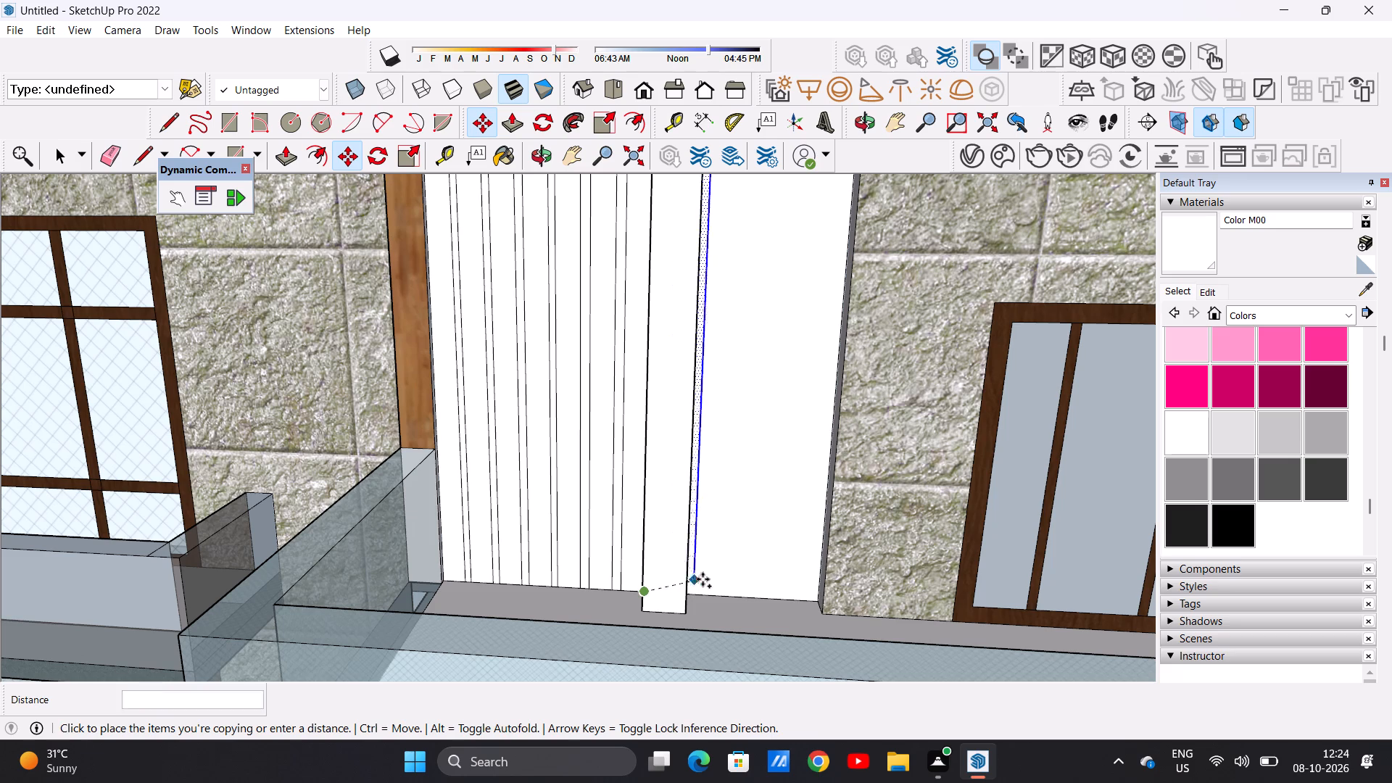
left_click(709, 595)
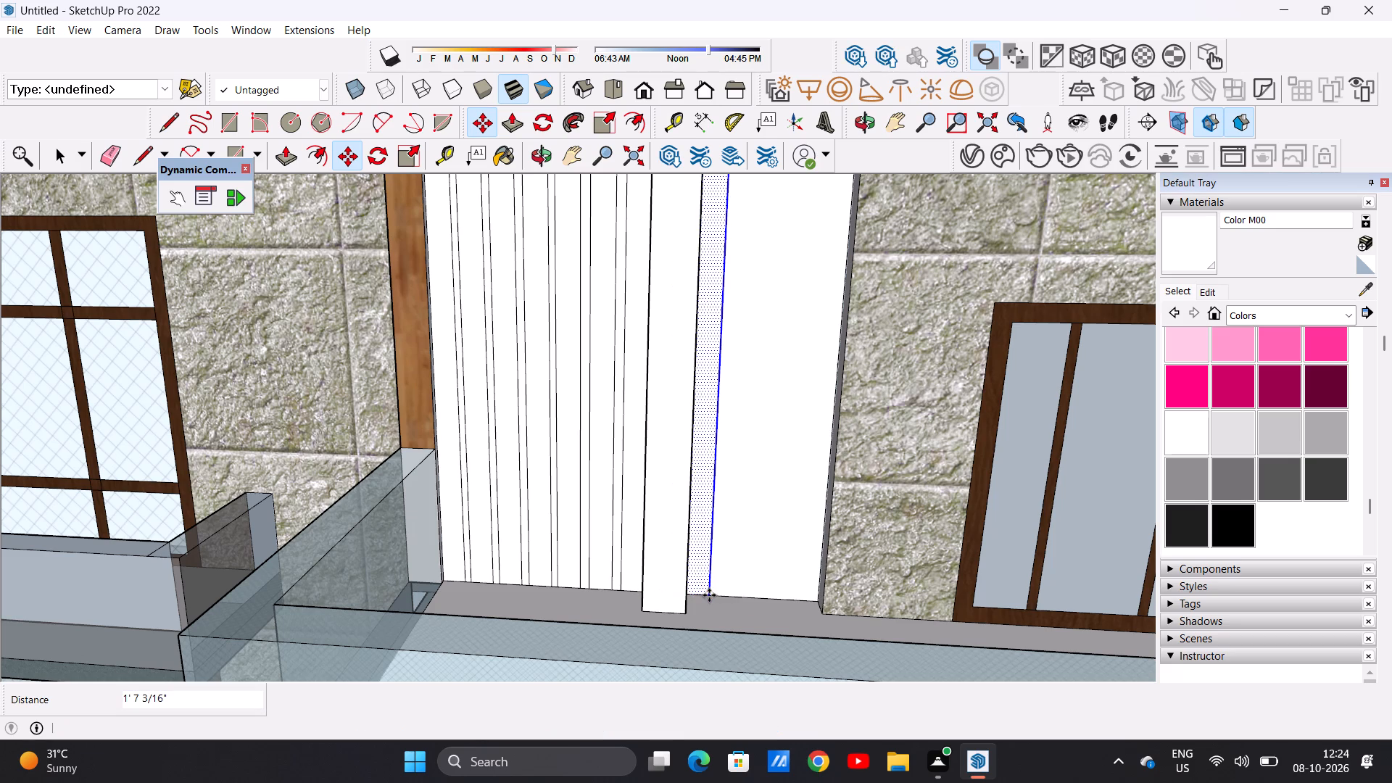
left_click(709, 595)
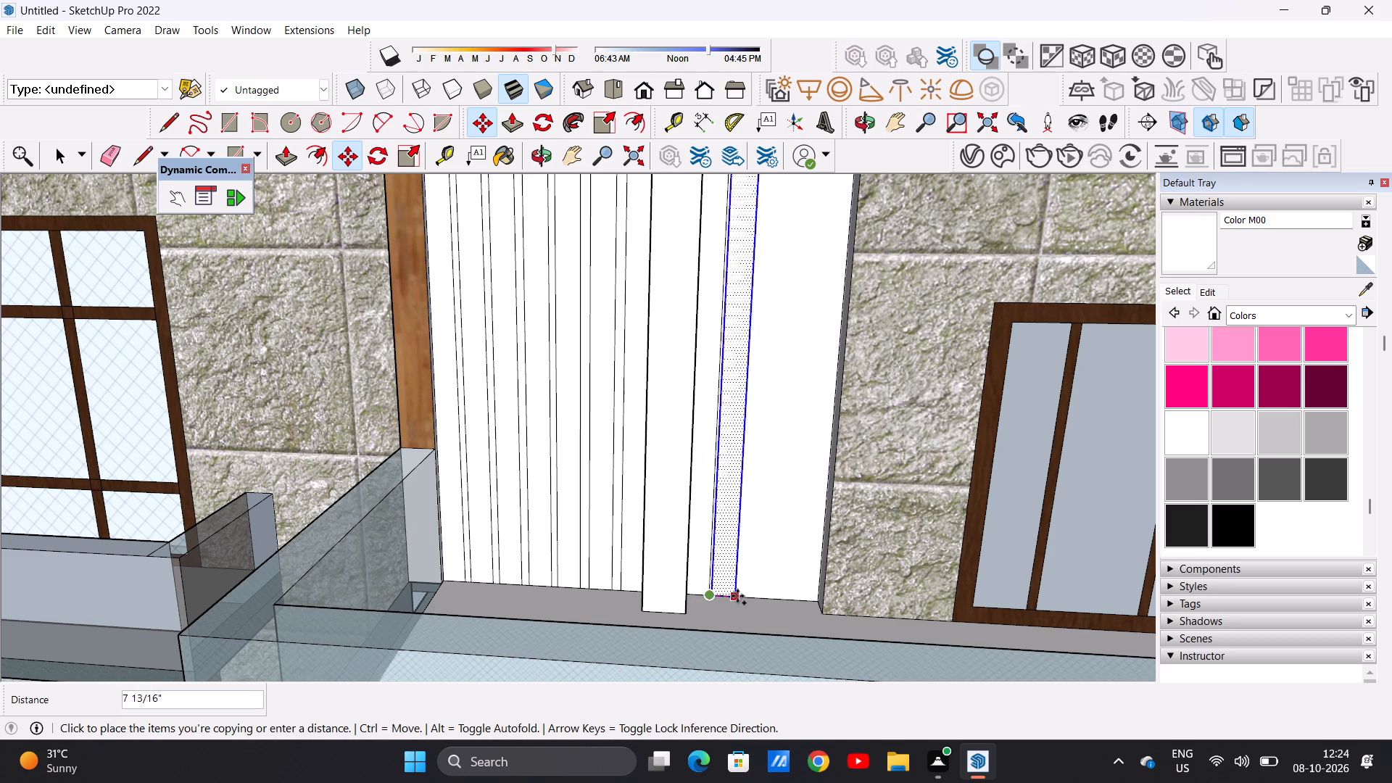
left_click(740, 596)
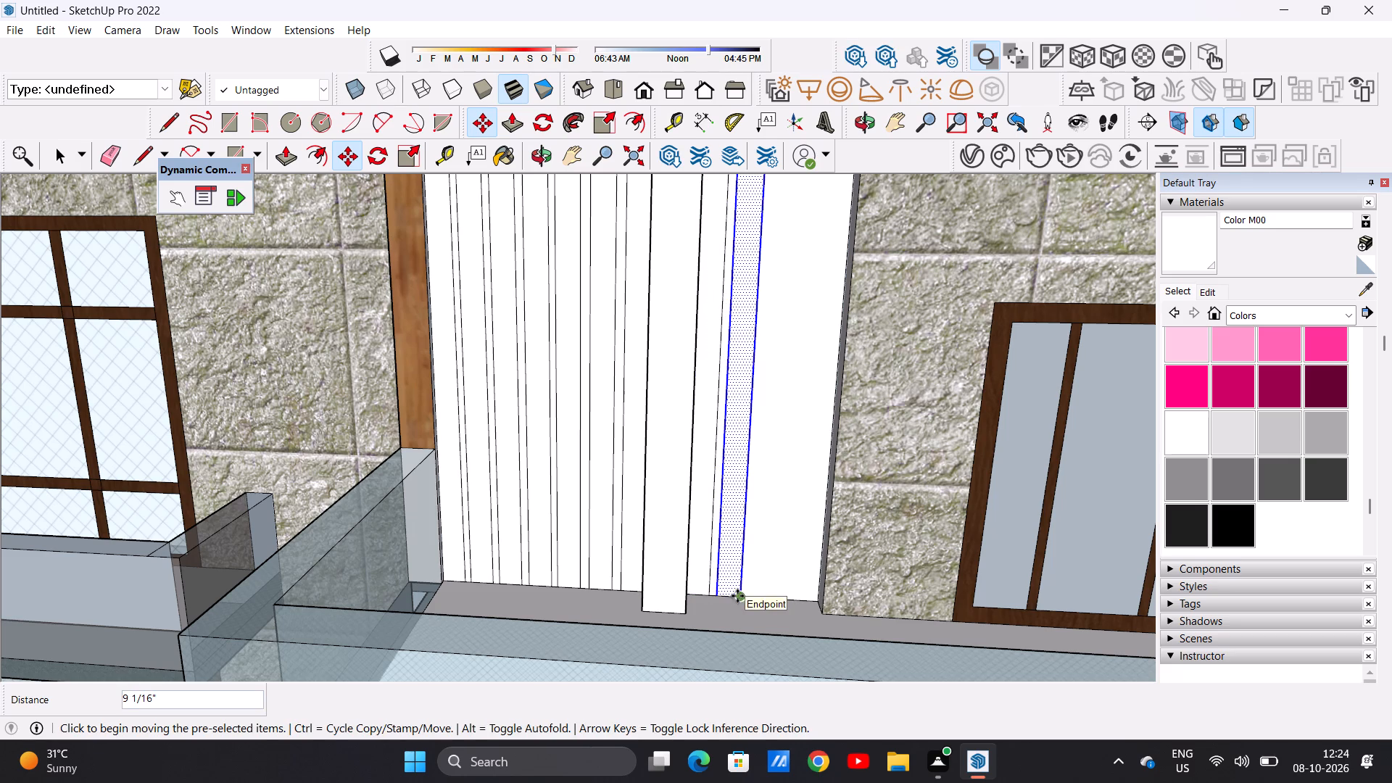
left_click(737, 596)
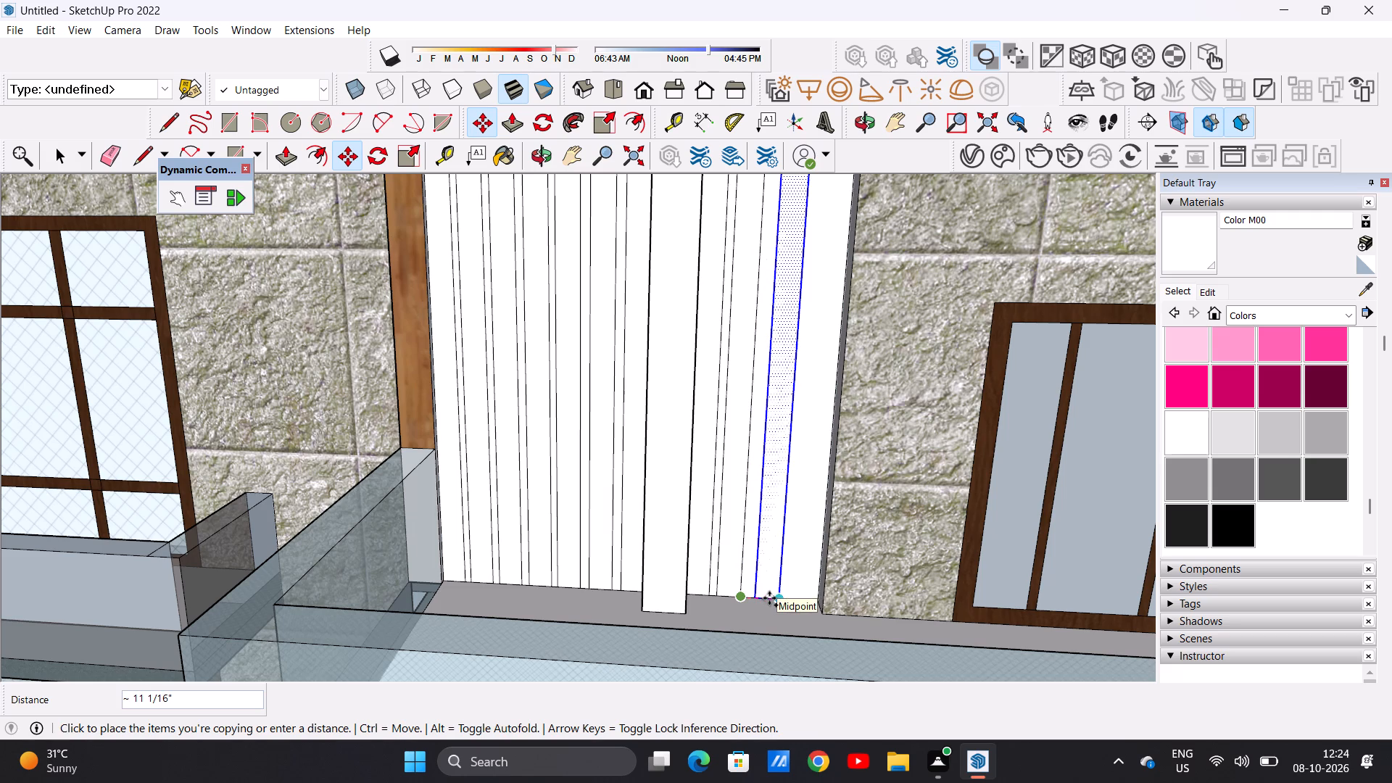
left_click(768, 600)
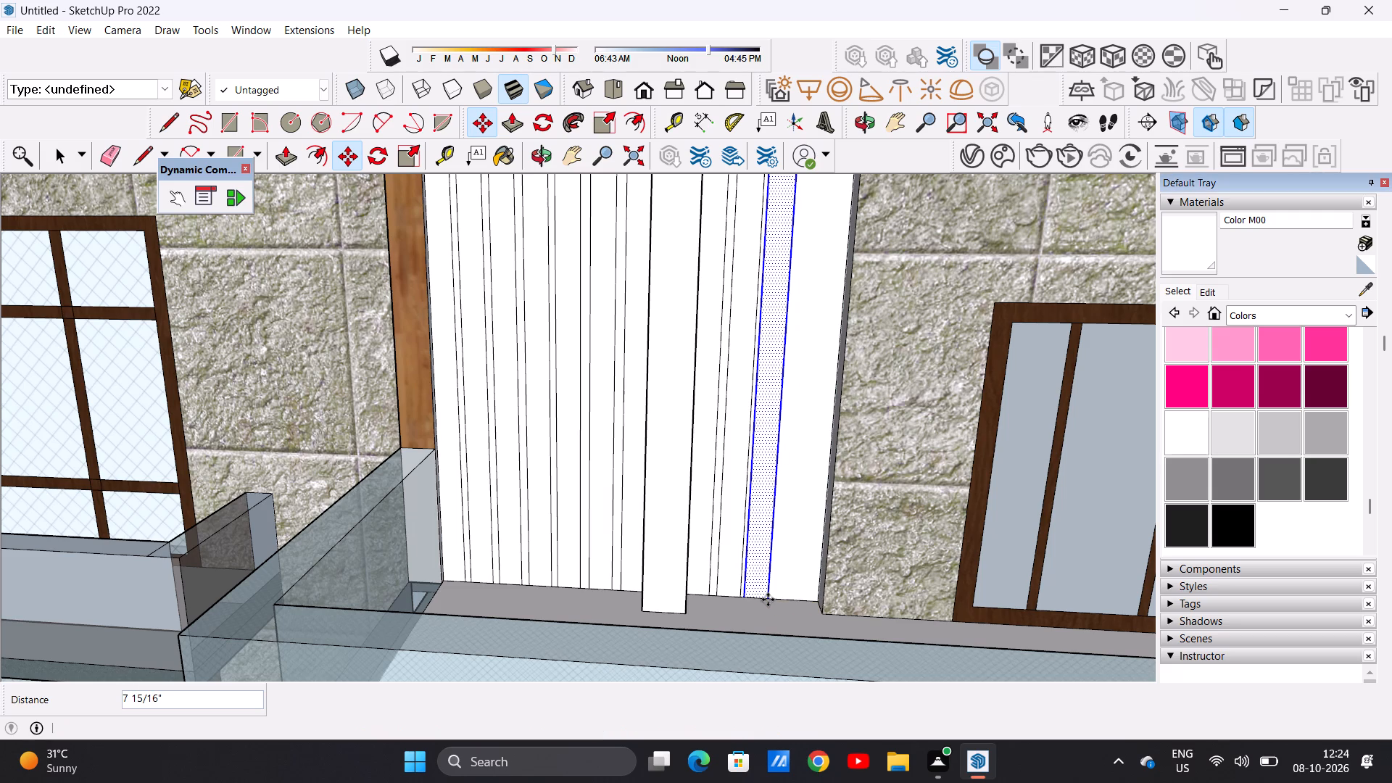
left_click(768, 600)
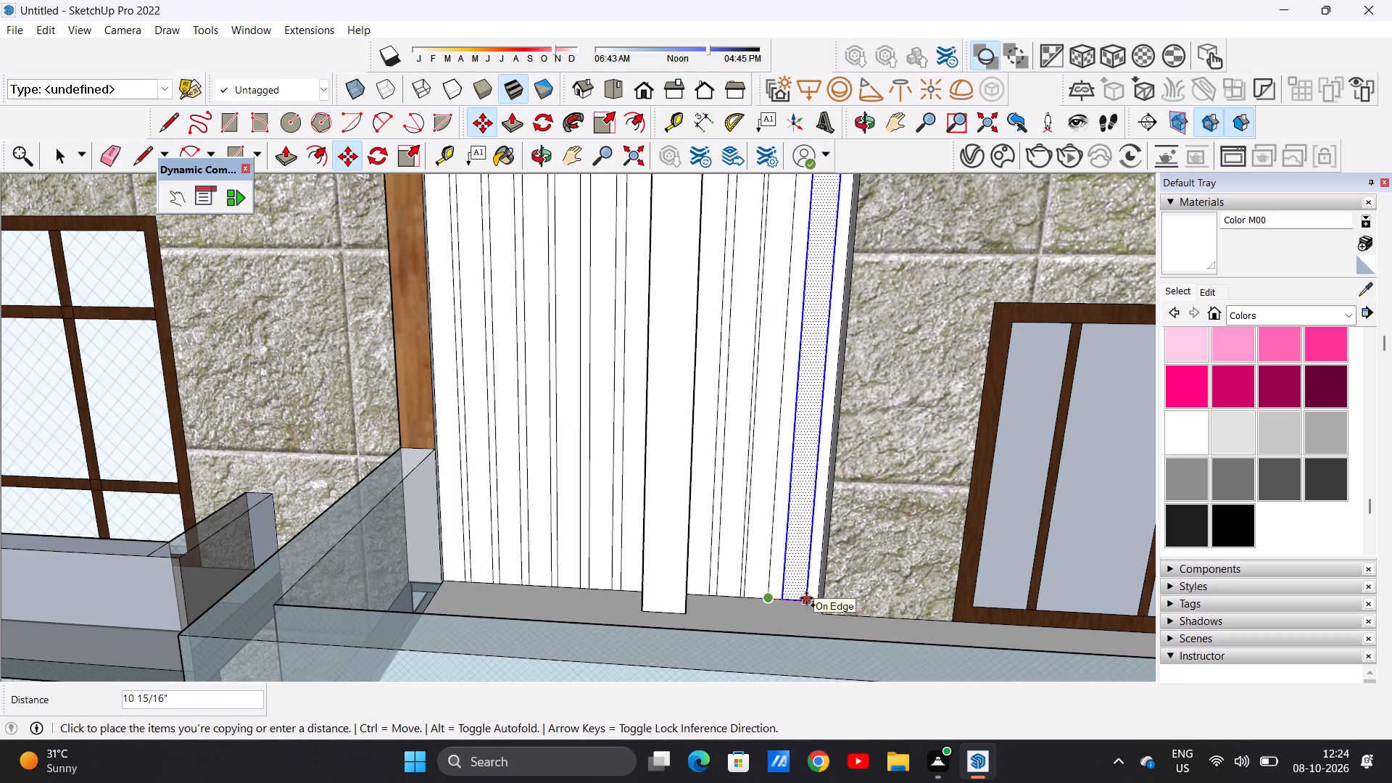
left_click(806, 598)
key("space")
scroll(614, 510, "down", 6)
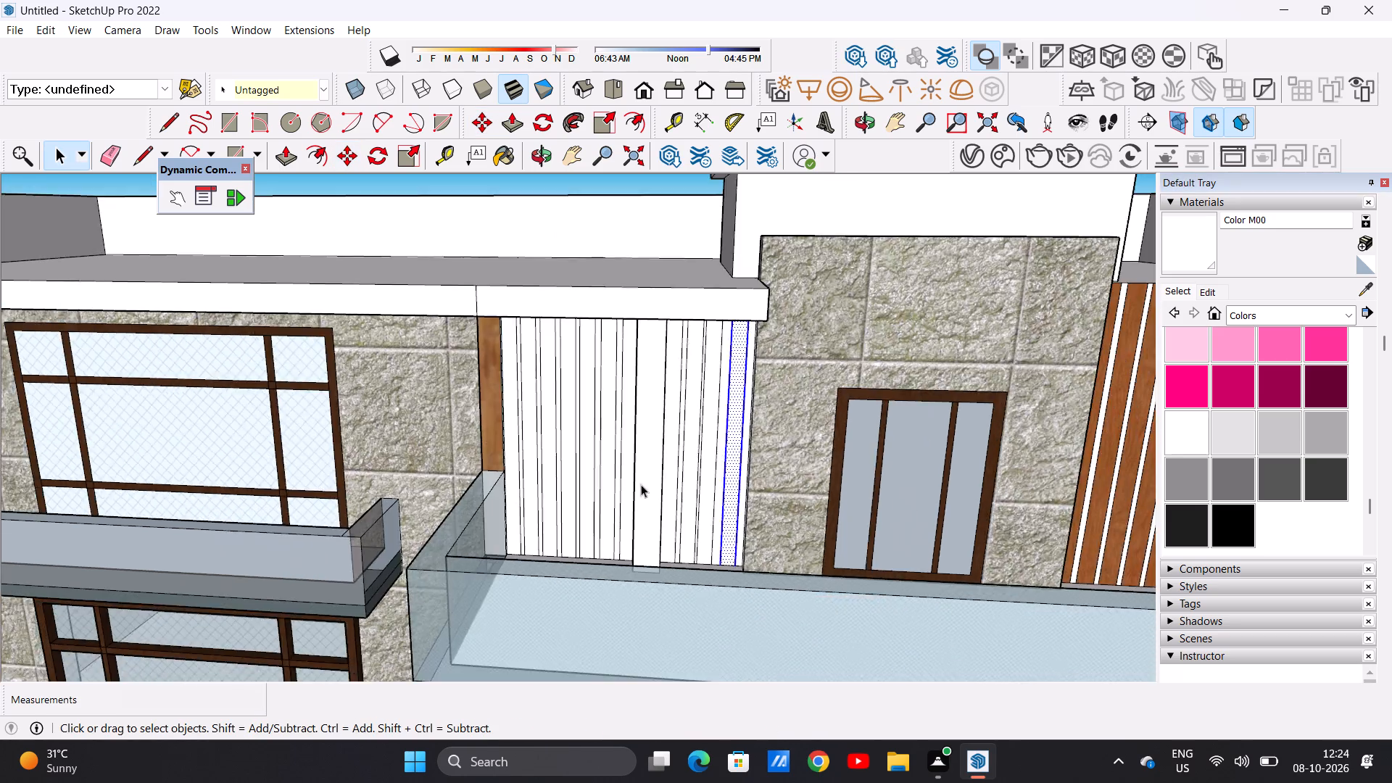
scroll(641, 484, "down", 3)
scroll(641, 484, "up", 1)
scroll(641, 484, "down", 14)
left_click(666, 323)
Paint the seven wide strips of the panel between the wood edge and the white column with Wood Veneer 01.
scroll(662, 447, "up", 4)
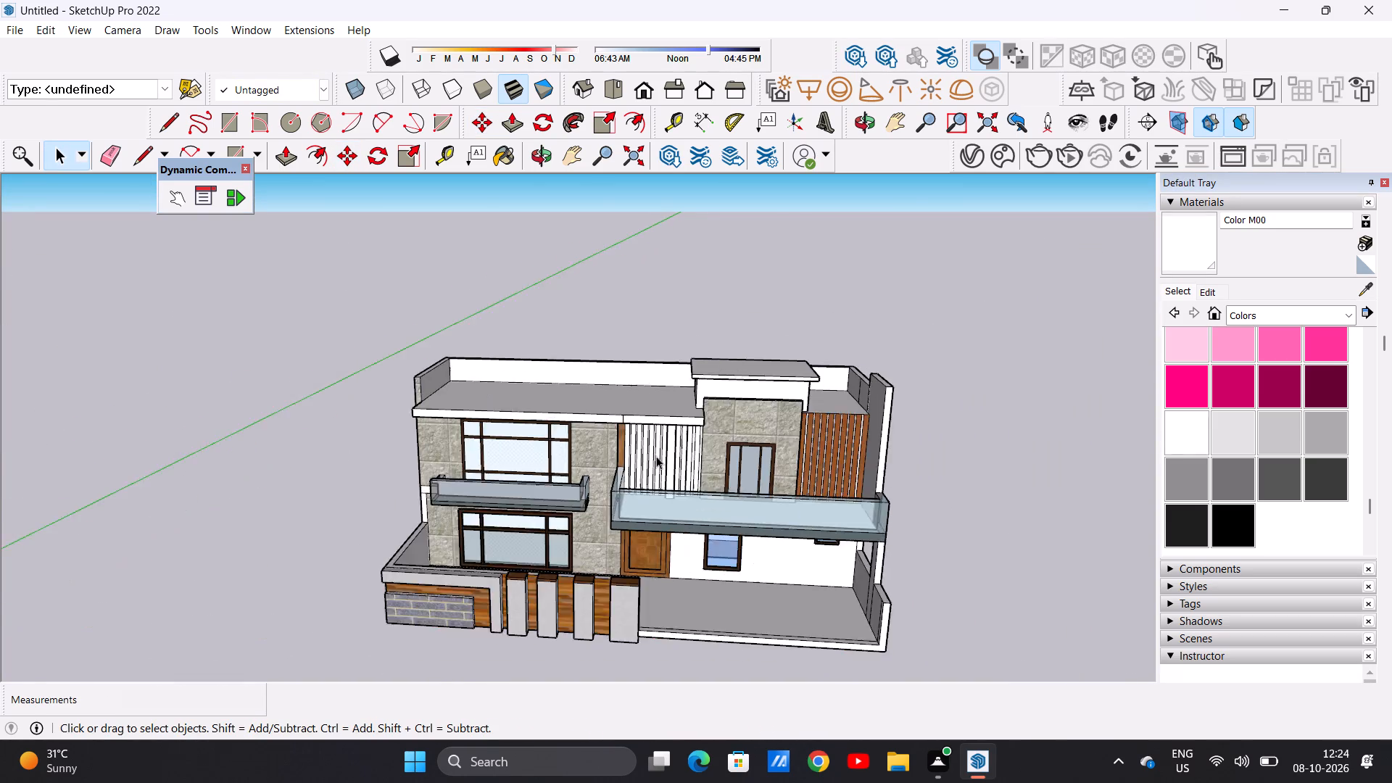
scroll(656, 456, "up", 8)
middle_click_drag(613, 472, 739, 439)
scroll(696, 446, "up", 3)
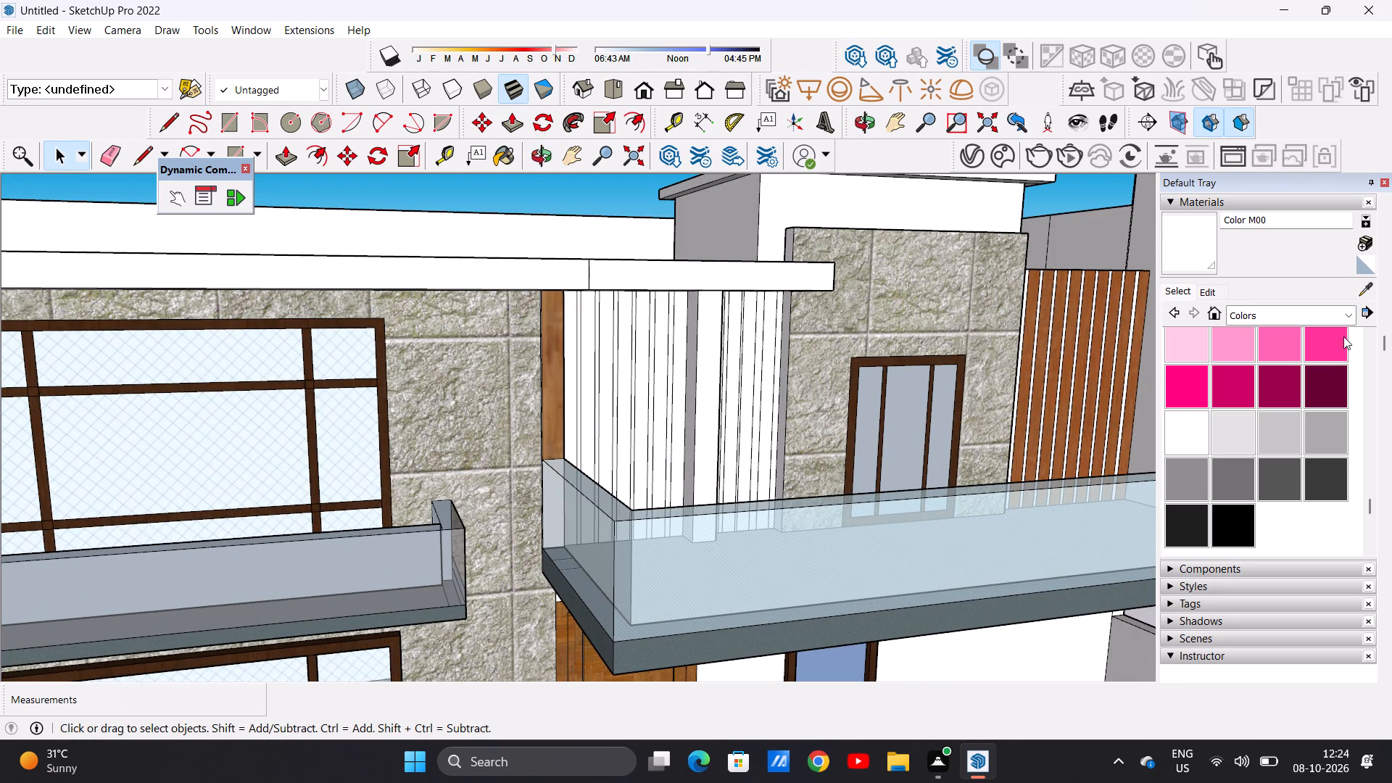
left_click(1346, 318)
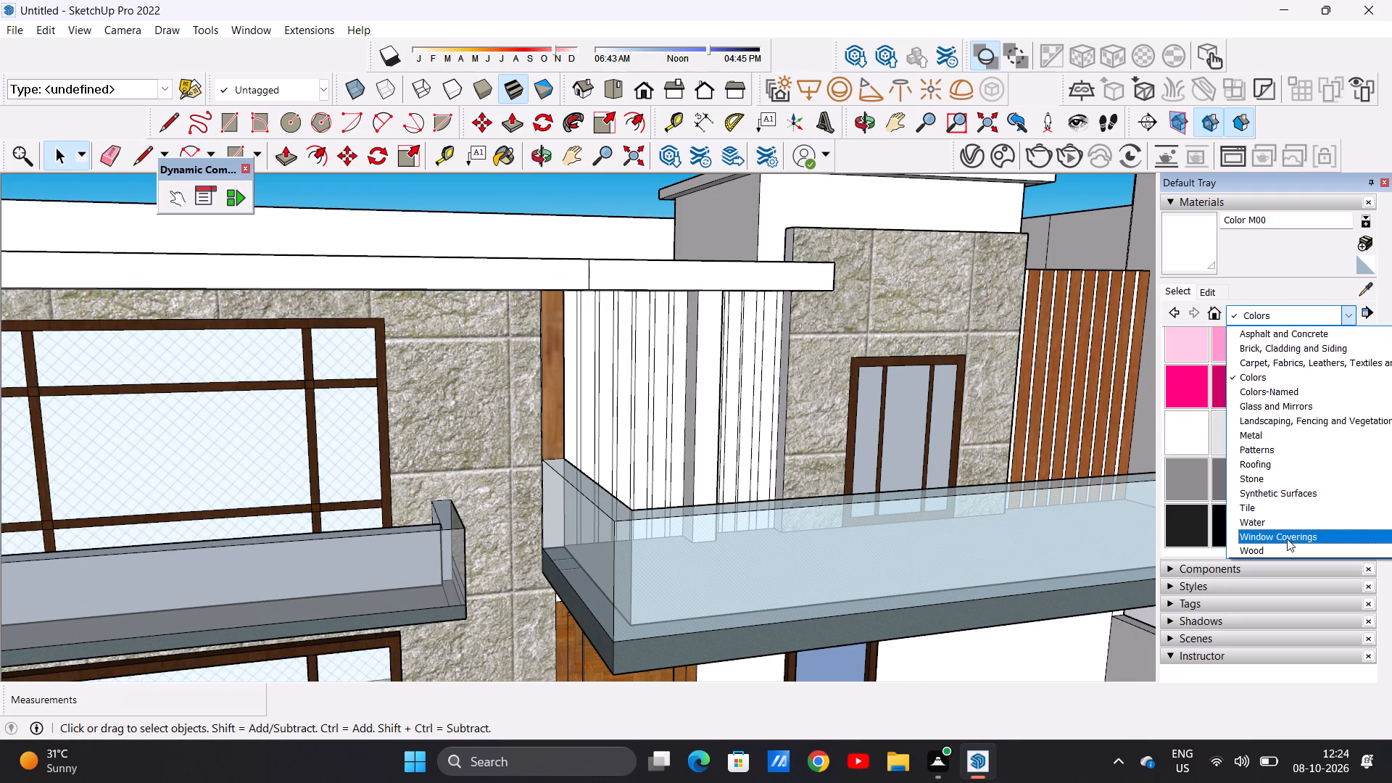
left_click(1275, 547)
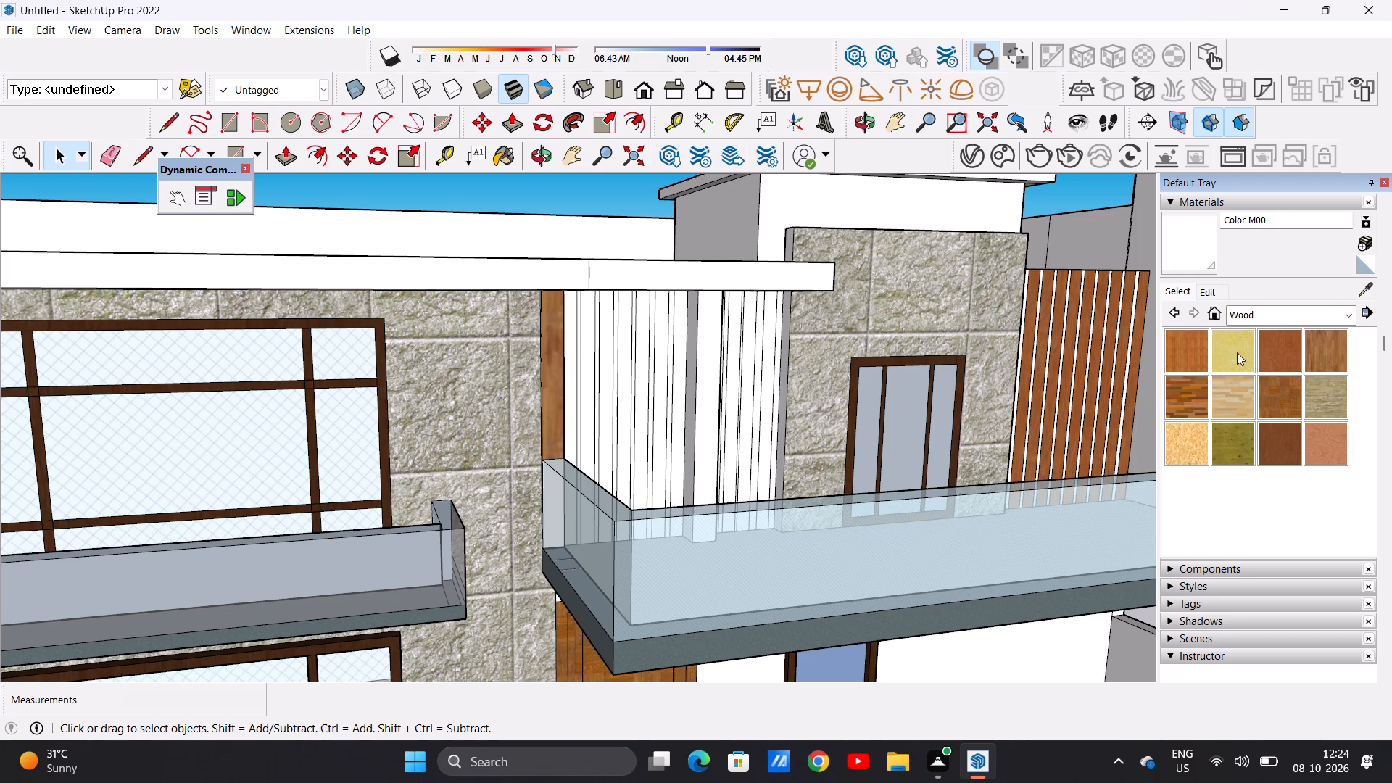
left_click(1285, 444)
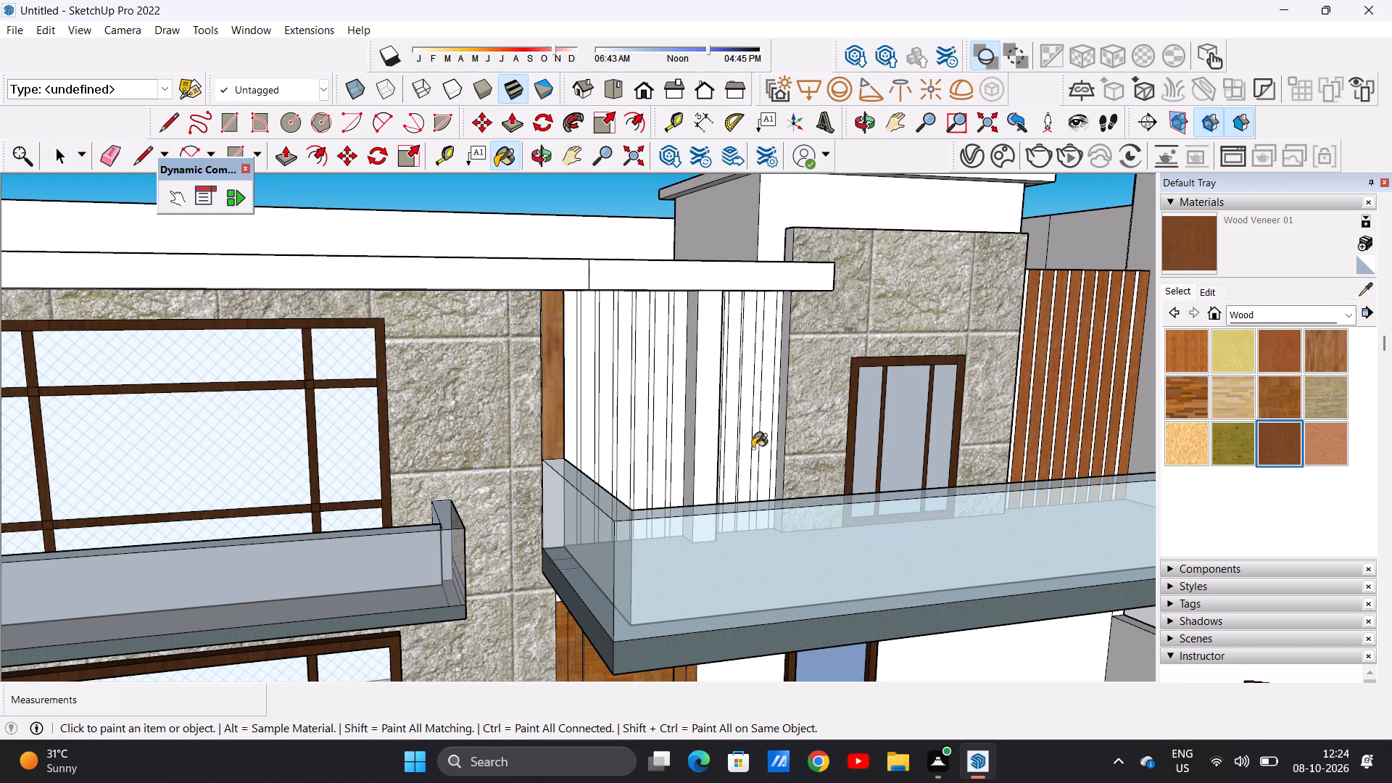
scroll(616, 436, "up", 20)
scroll(616, 436, "up", 4)
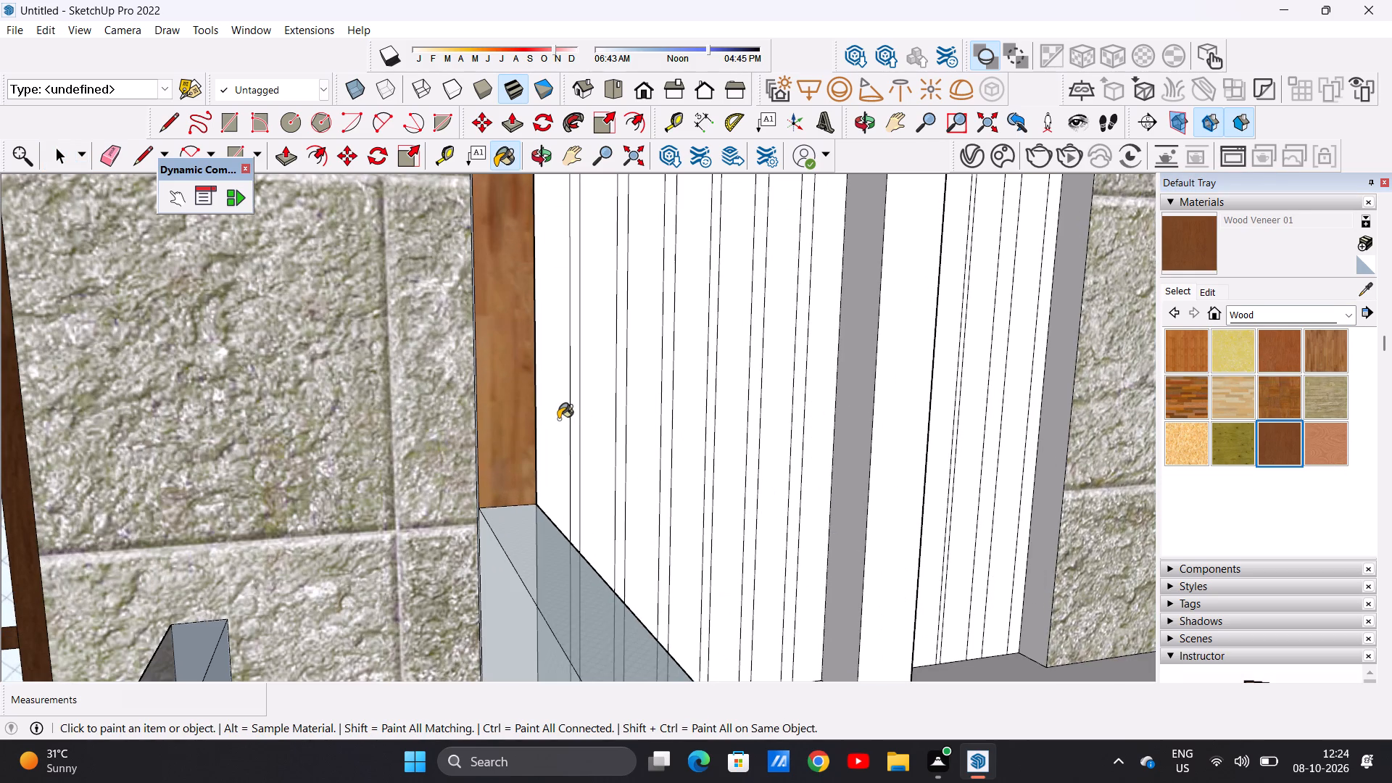
left_click(558, 419)
left_click(587, 409)
left_click(645, 429)
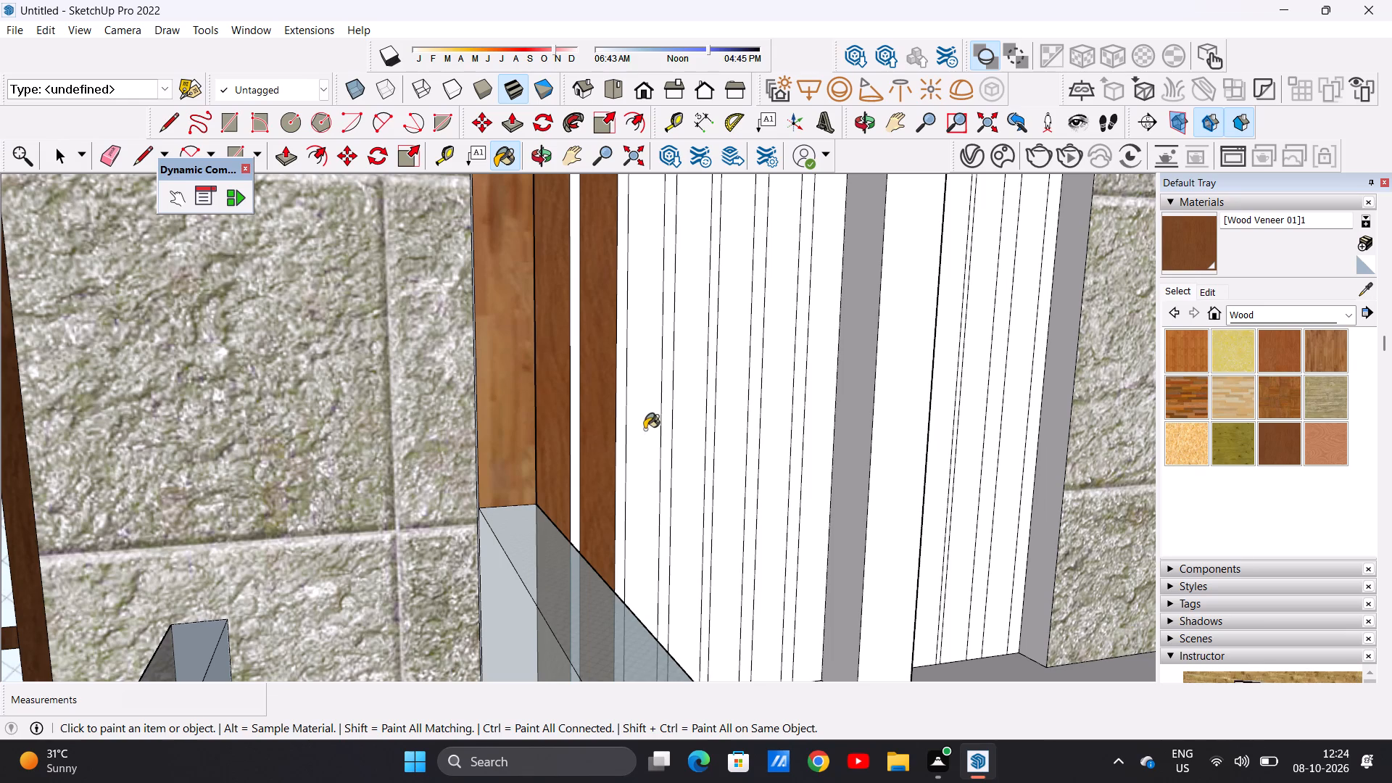
left_click(685, 426)
left_click(731, 426)
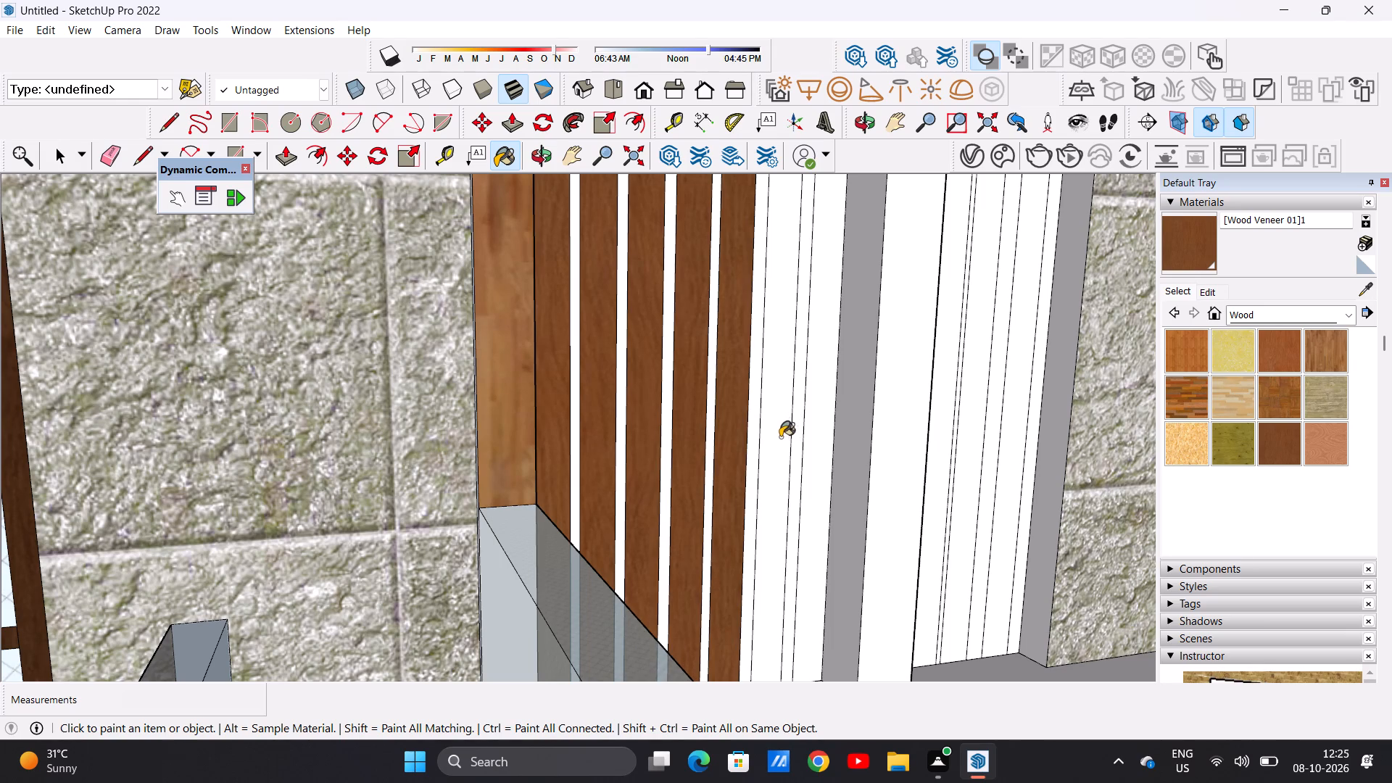
left_click(778, 441)
left_click(813, 438)
Paint the four wide strips between the white column and the stone wall with the same Wood Veneer 01.
scroll(658, 481, "down", 5)
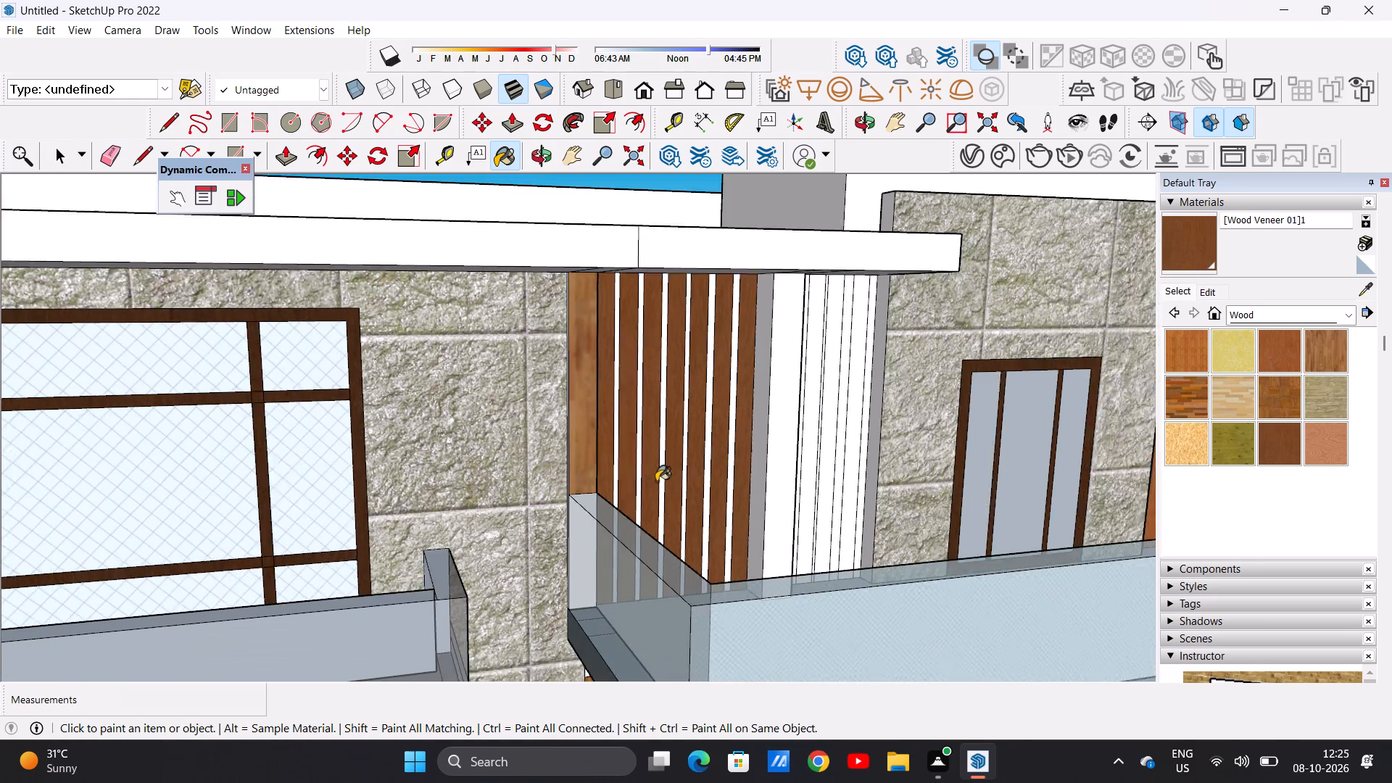
scroll(656, 481, "down", 4)
middle_click_drag(769, 487, 626, 494)
scroll(732, 449, "up", 6)
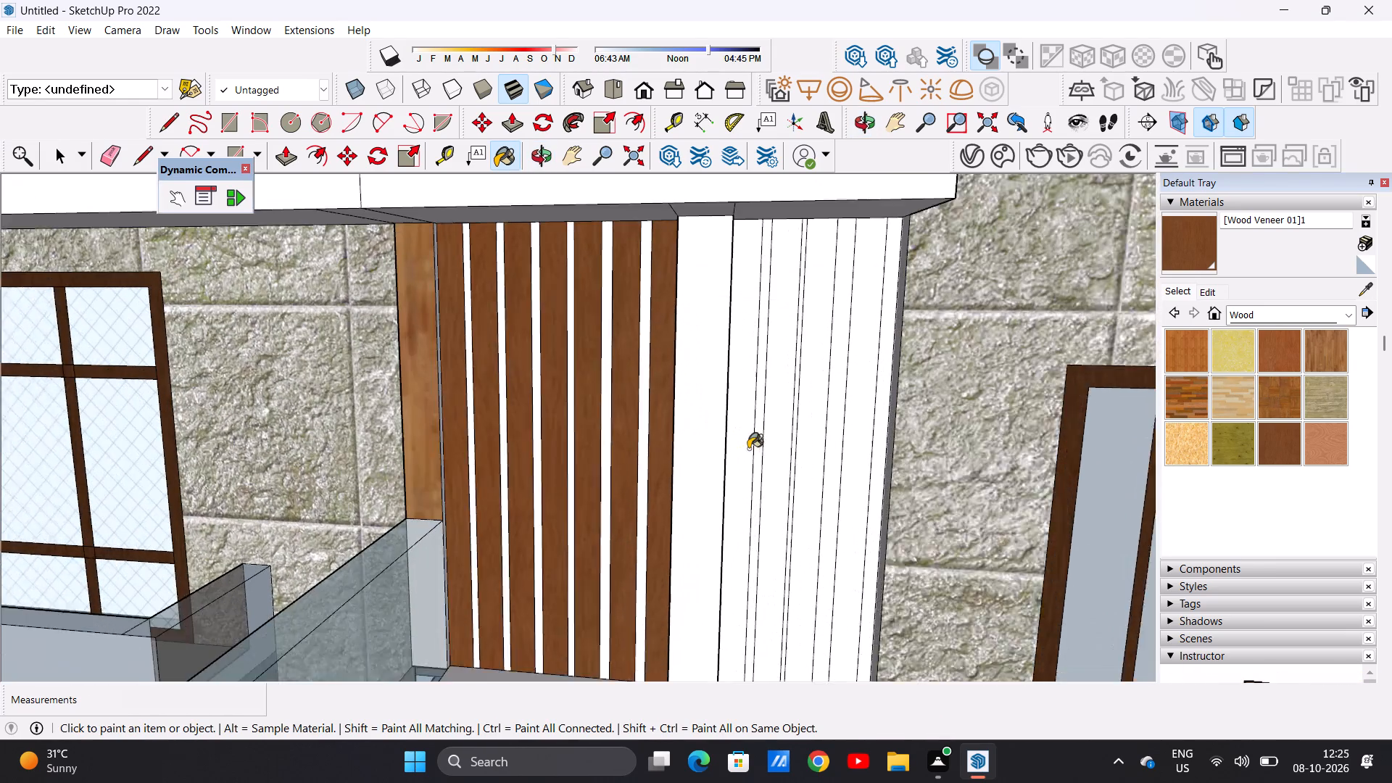
left_click(739, 457)
left_click(774, 455)
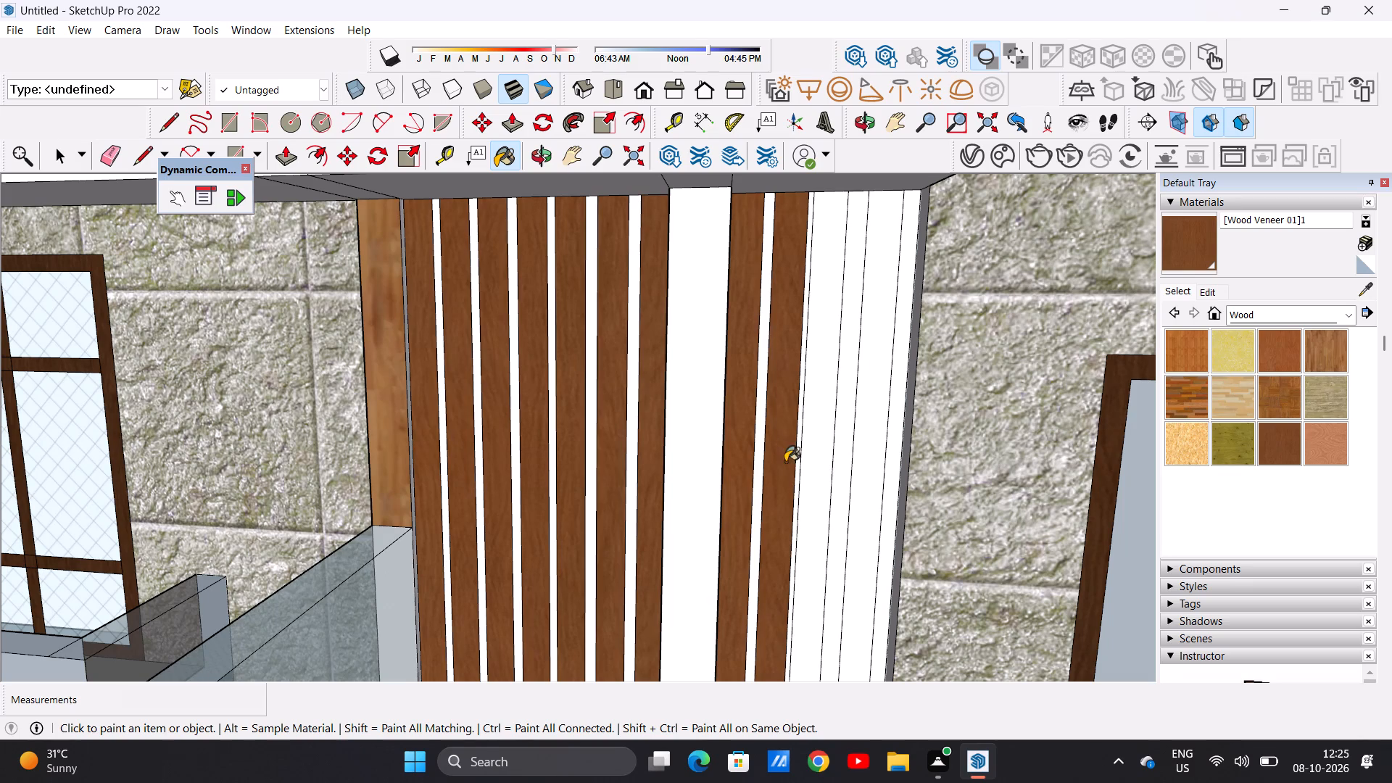
left_click(813, 476)
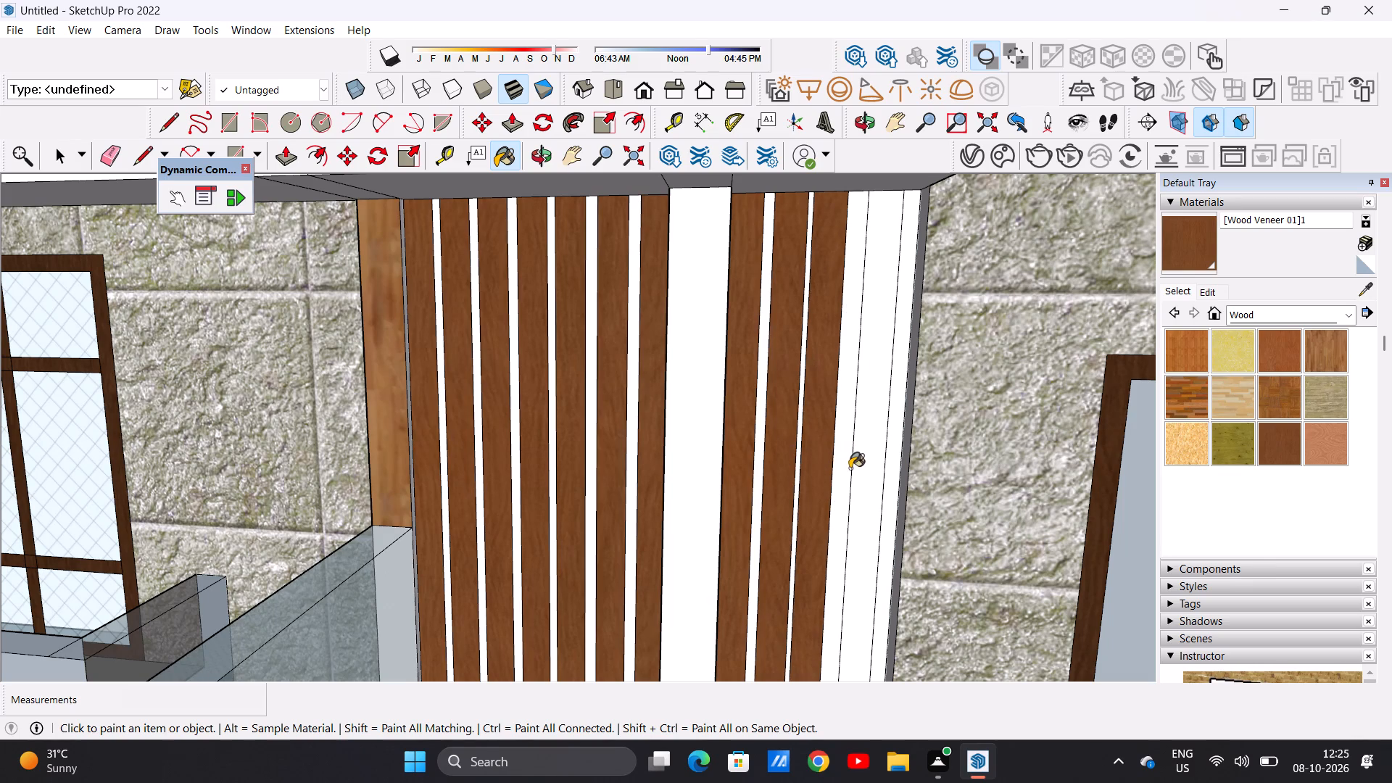
left_click(863, 462)
Paint the six thin white gaps between the seven dark wood strips beside the wood edge with Wood Veneer 02.
scroll(802, 504, "down", 5)
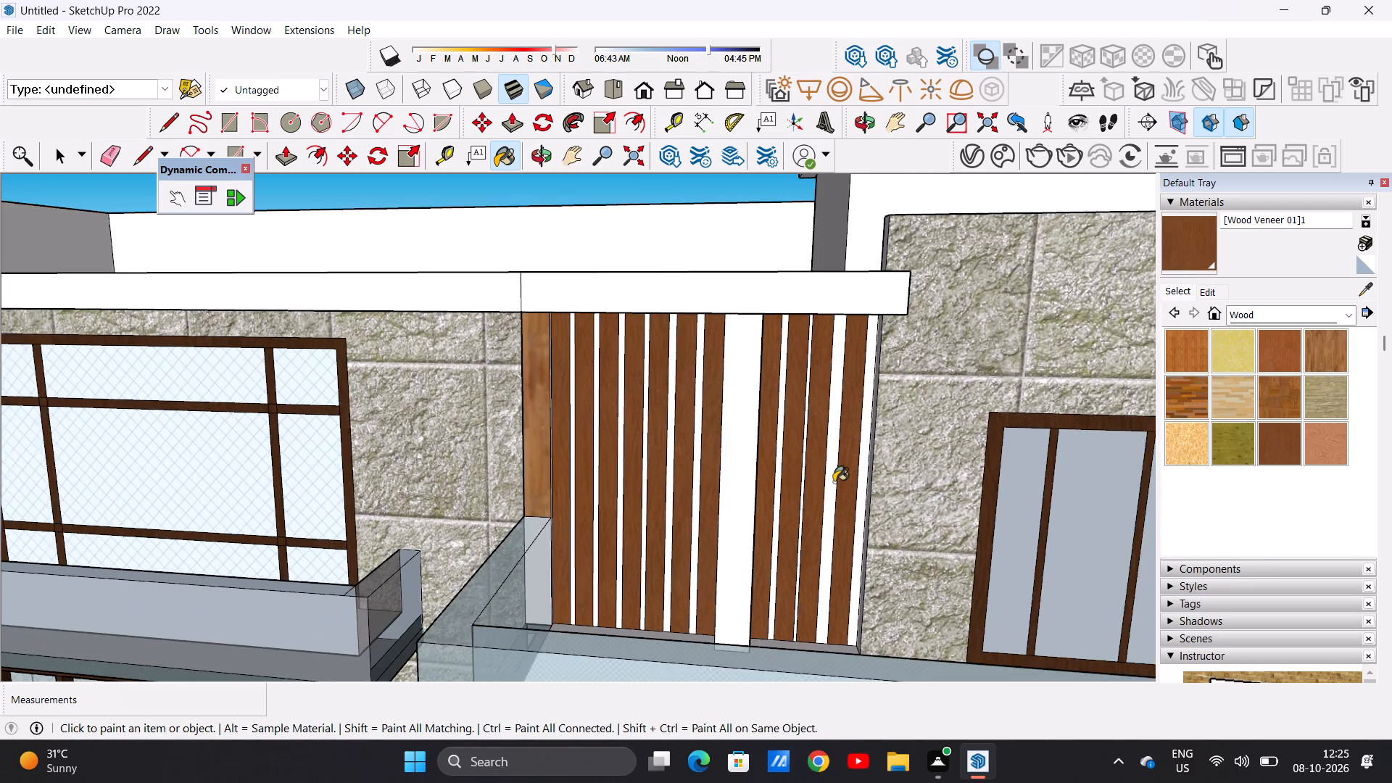
scroll(834, 482, "down", 4)
scroll(824, 493, "up", 5)
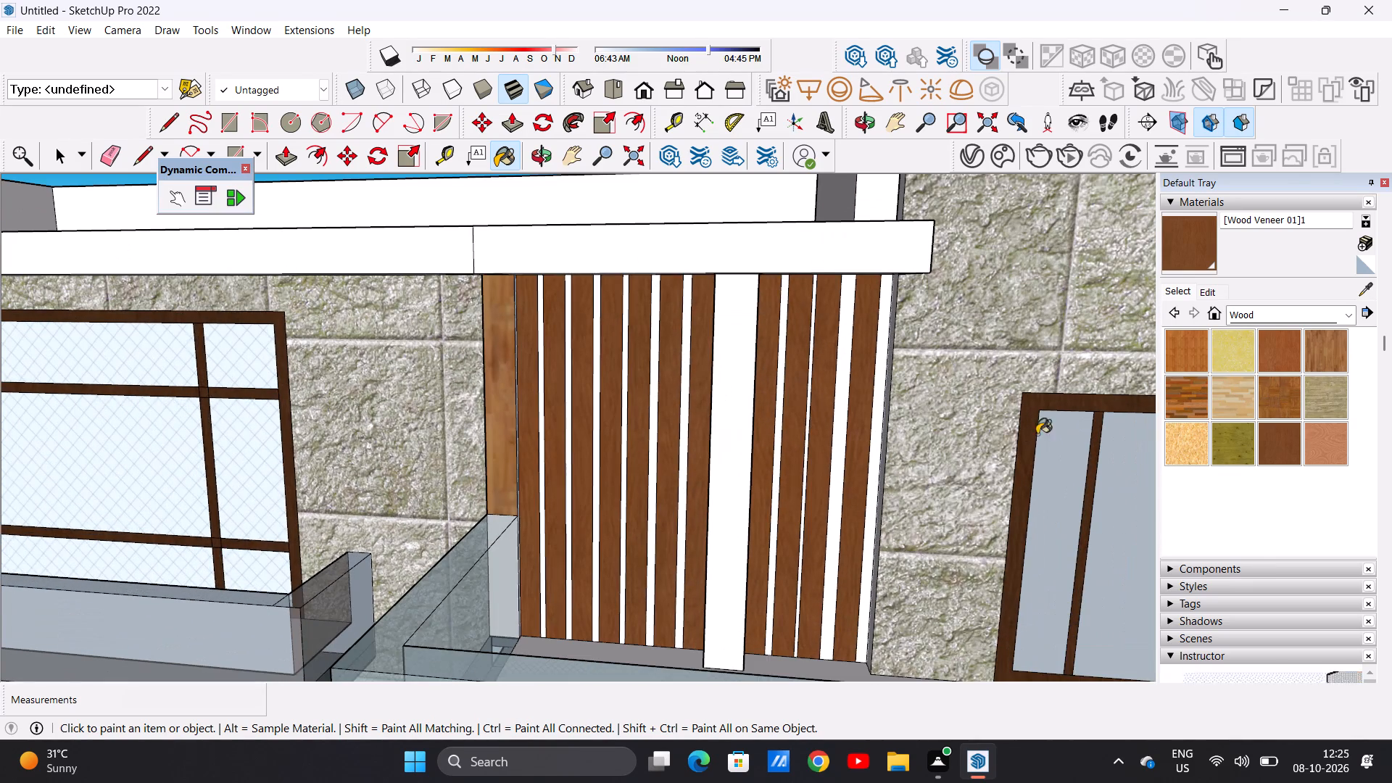
left_click(1333, 447)
scroll(542, 493, "up", 9)
left_click(542, 455)
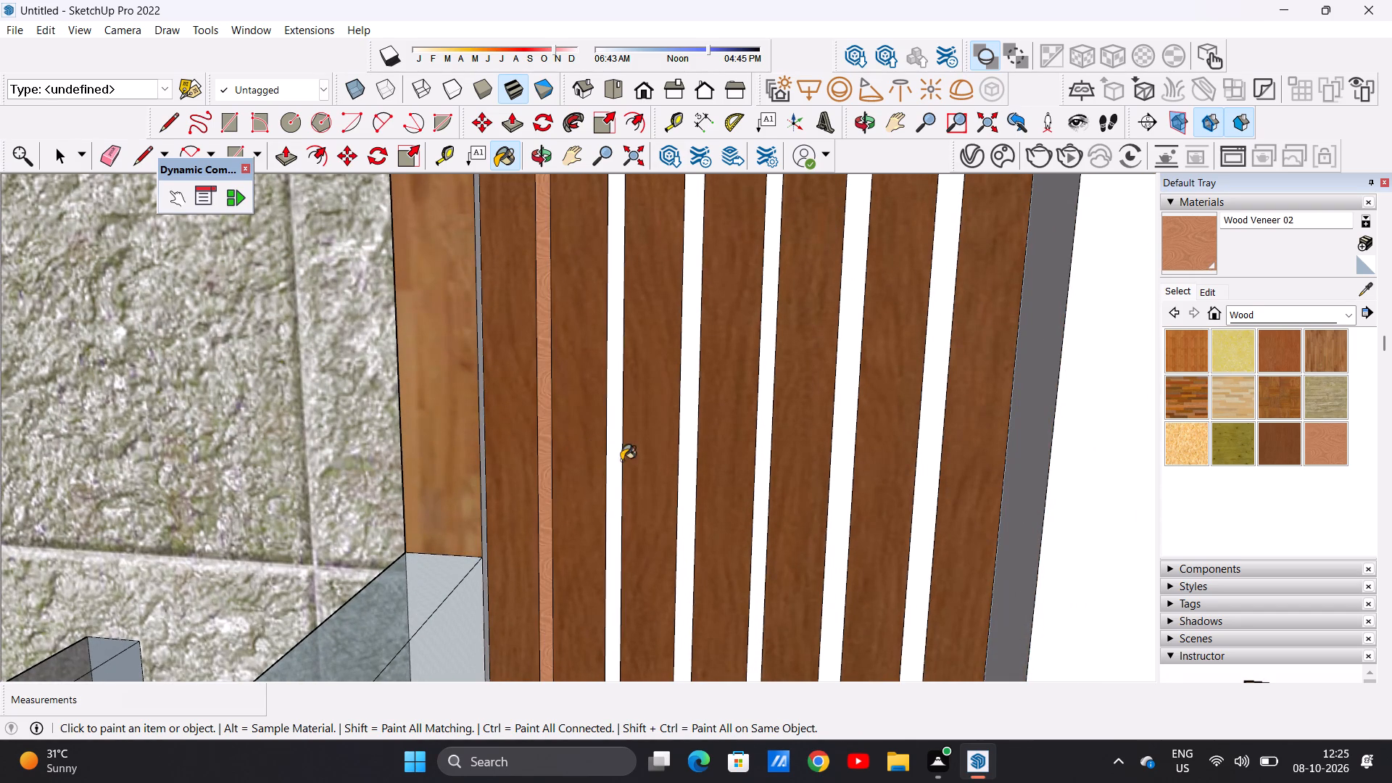
left_click(613, 465)
left_click(684, 492)
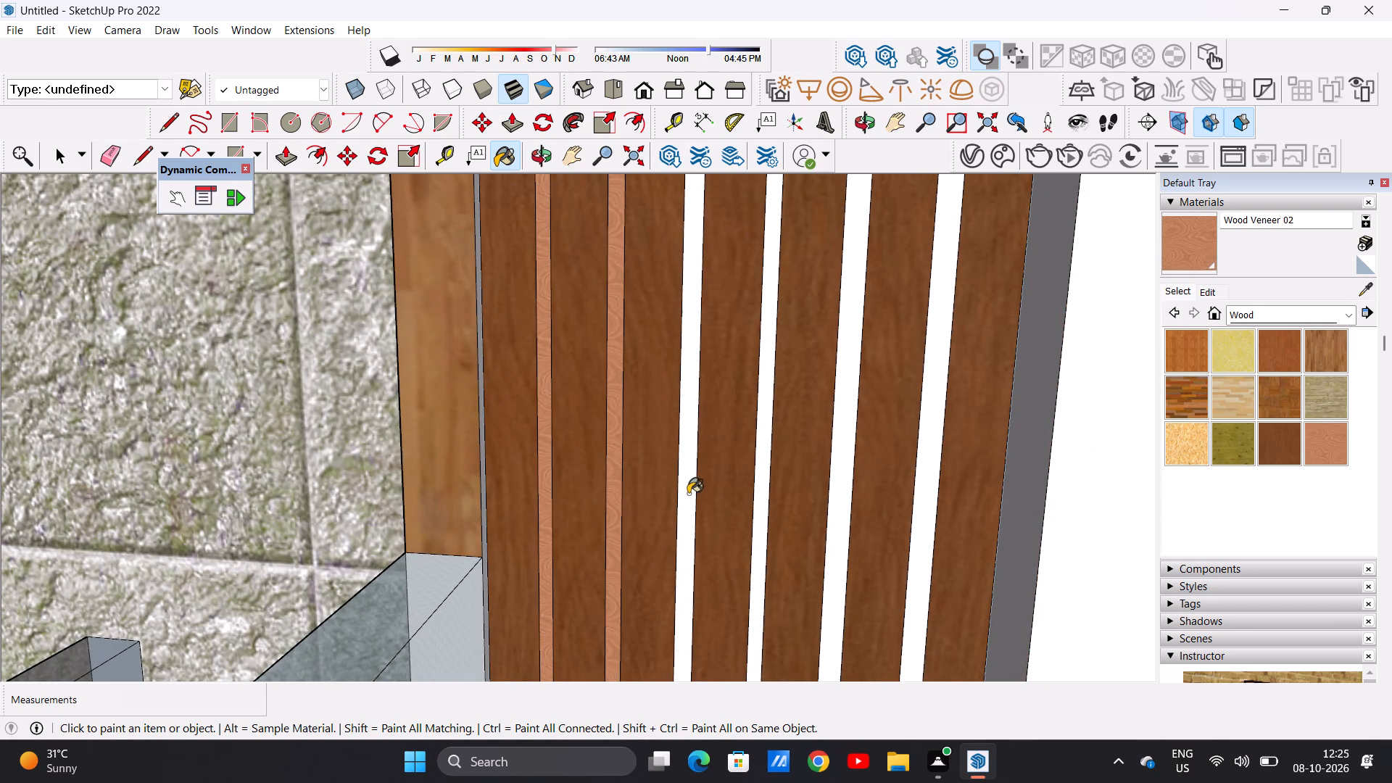
left_click(758, 504)
left_click(833, 506)
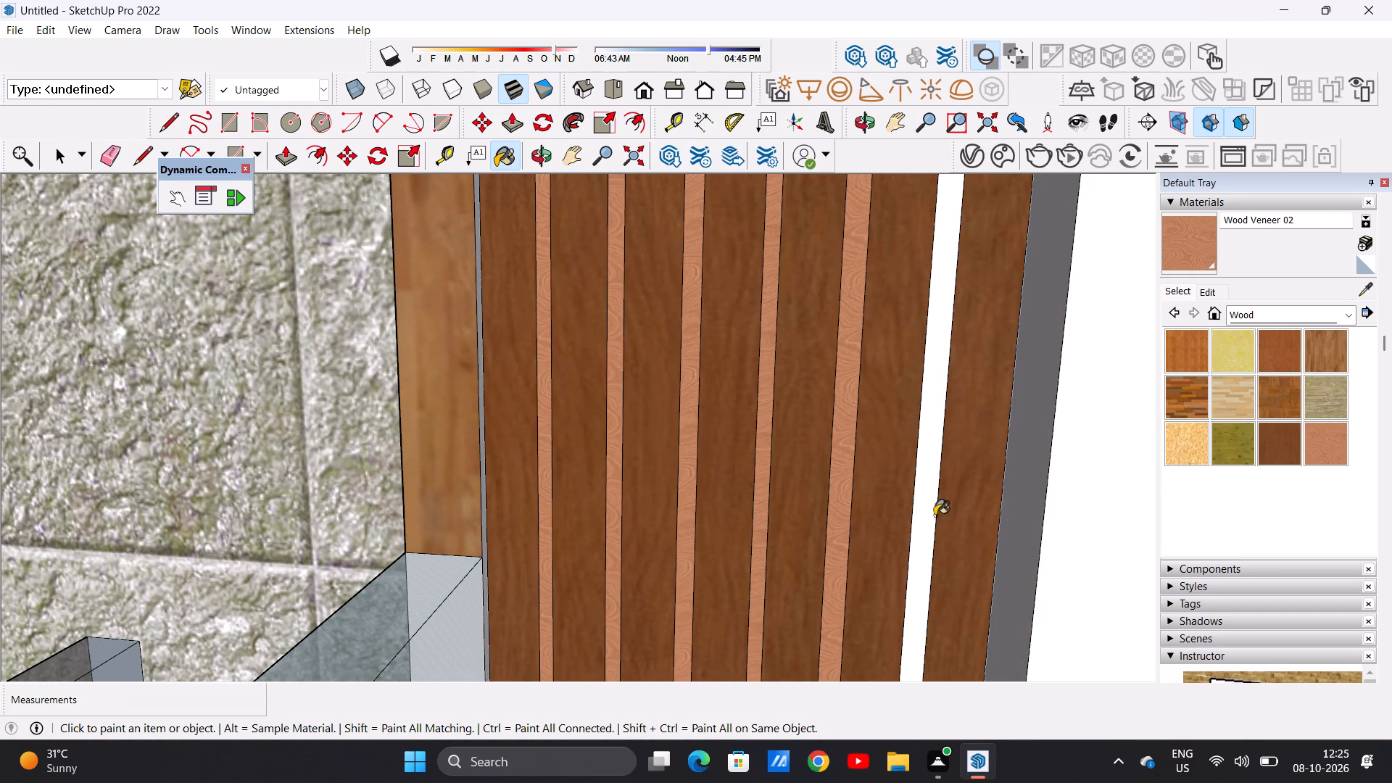
left_click(924, 527)
scroll(702, 520, "down", 13)
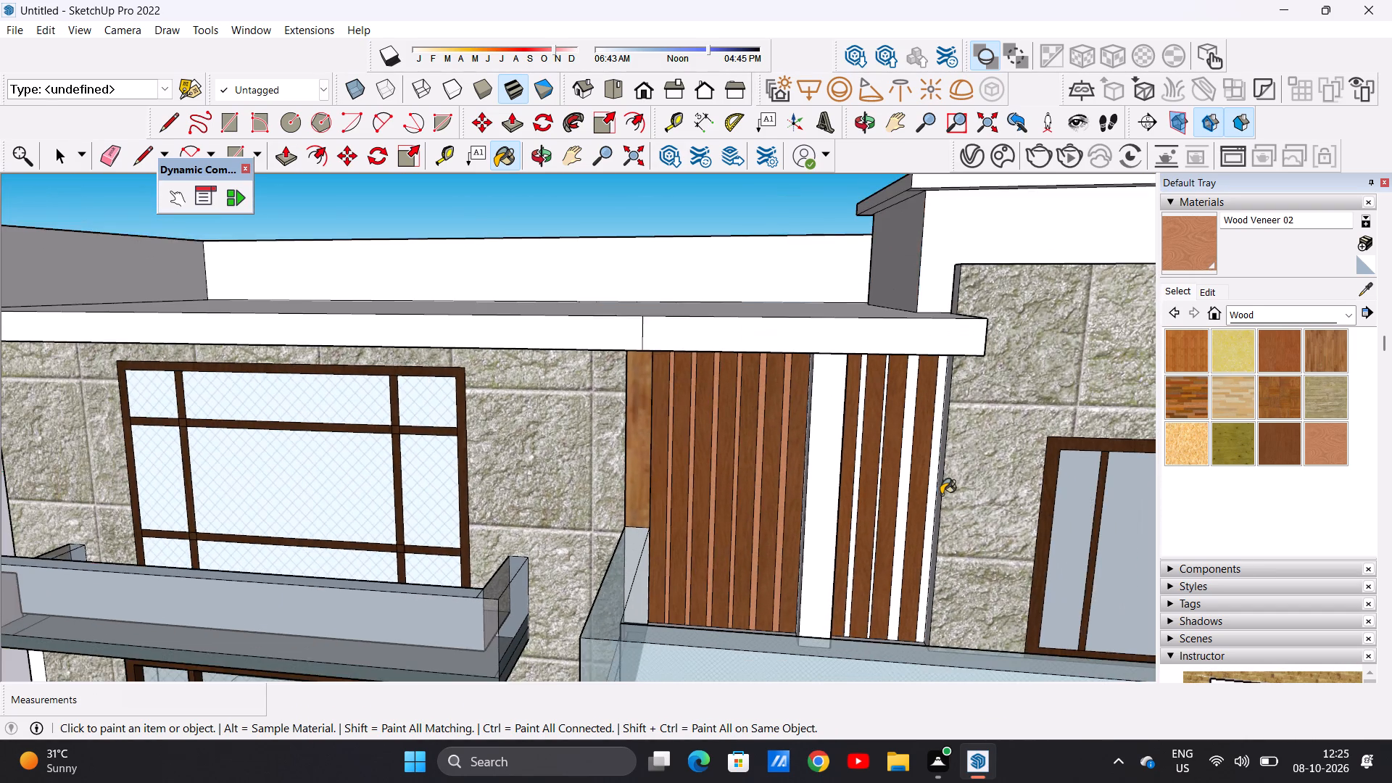
scroll(941, 494, "up", 4)
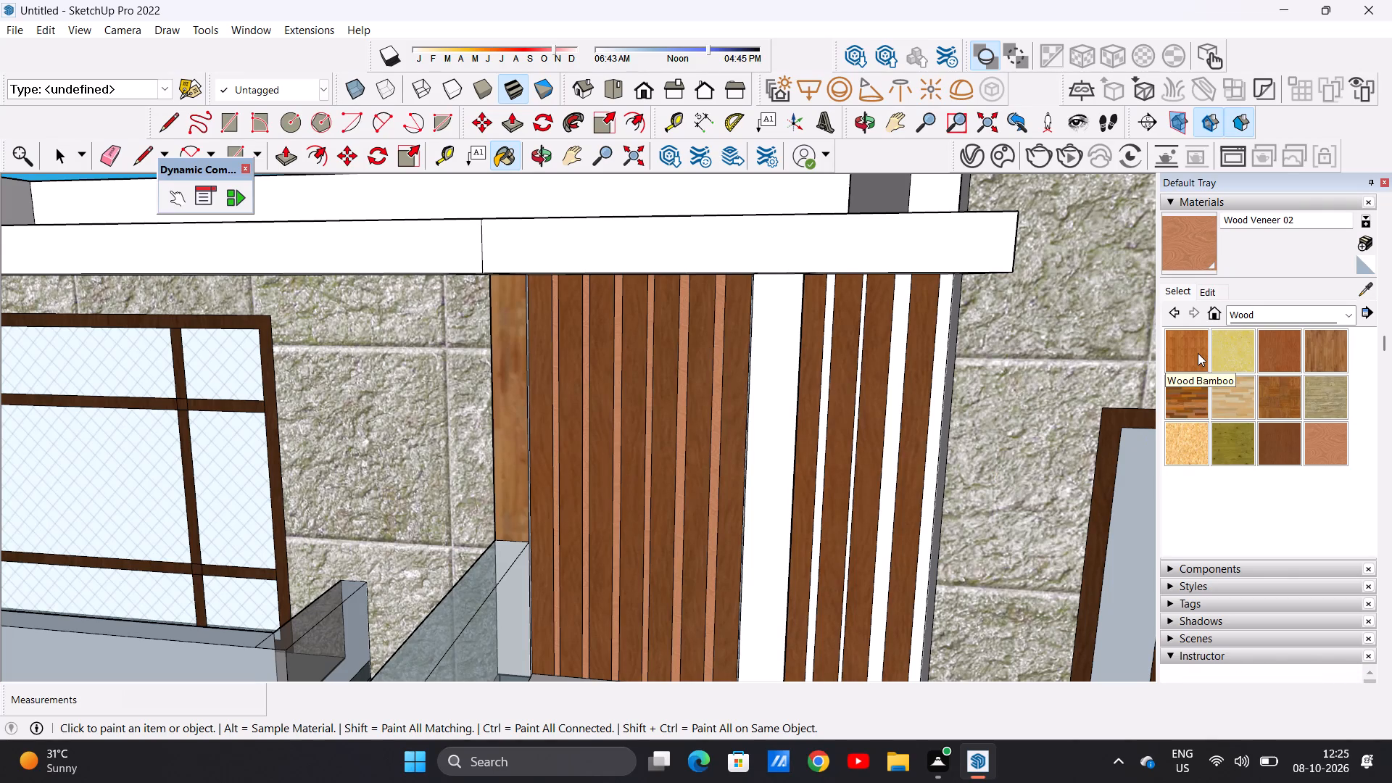
Repaint the six thin strips between the seven dark wood strips beside the wood edge with Wood Cherry Original.
left_click(1269, 343)
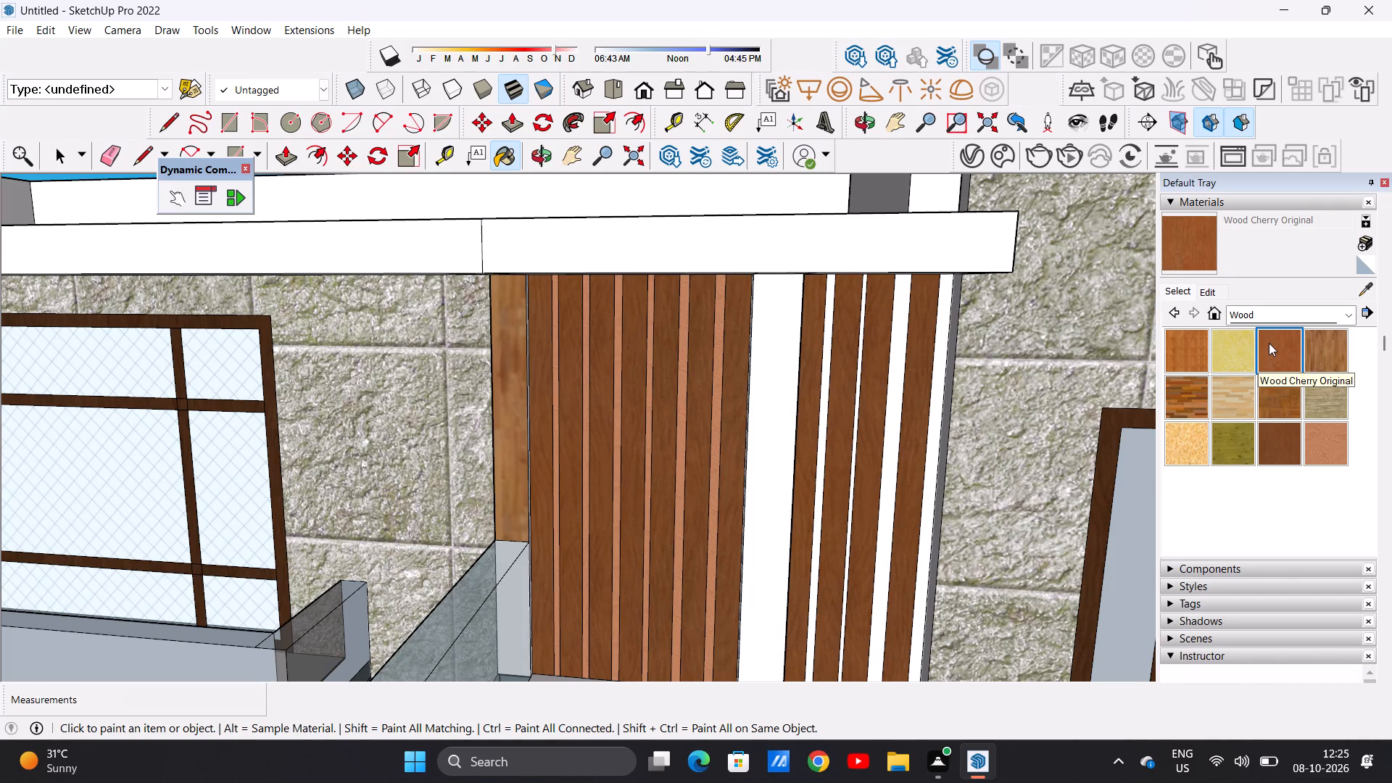
scroll(489, 469, "up", 9)
left_click(613, 506)
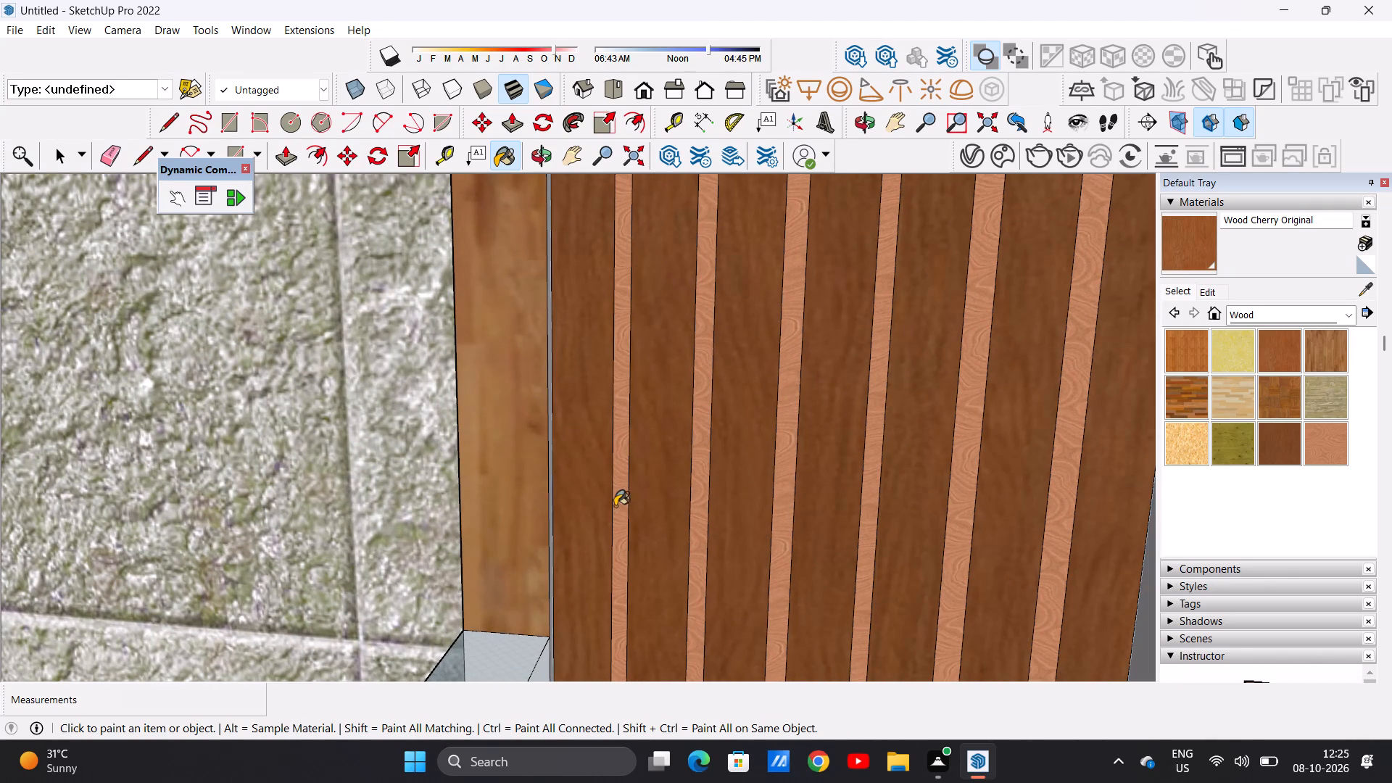
left_click(618, 521)
left_click(699, 514)
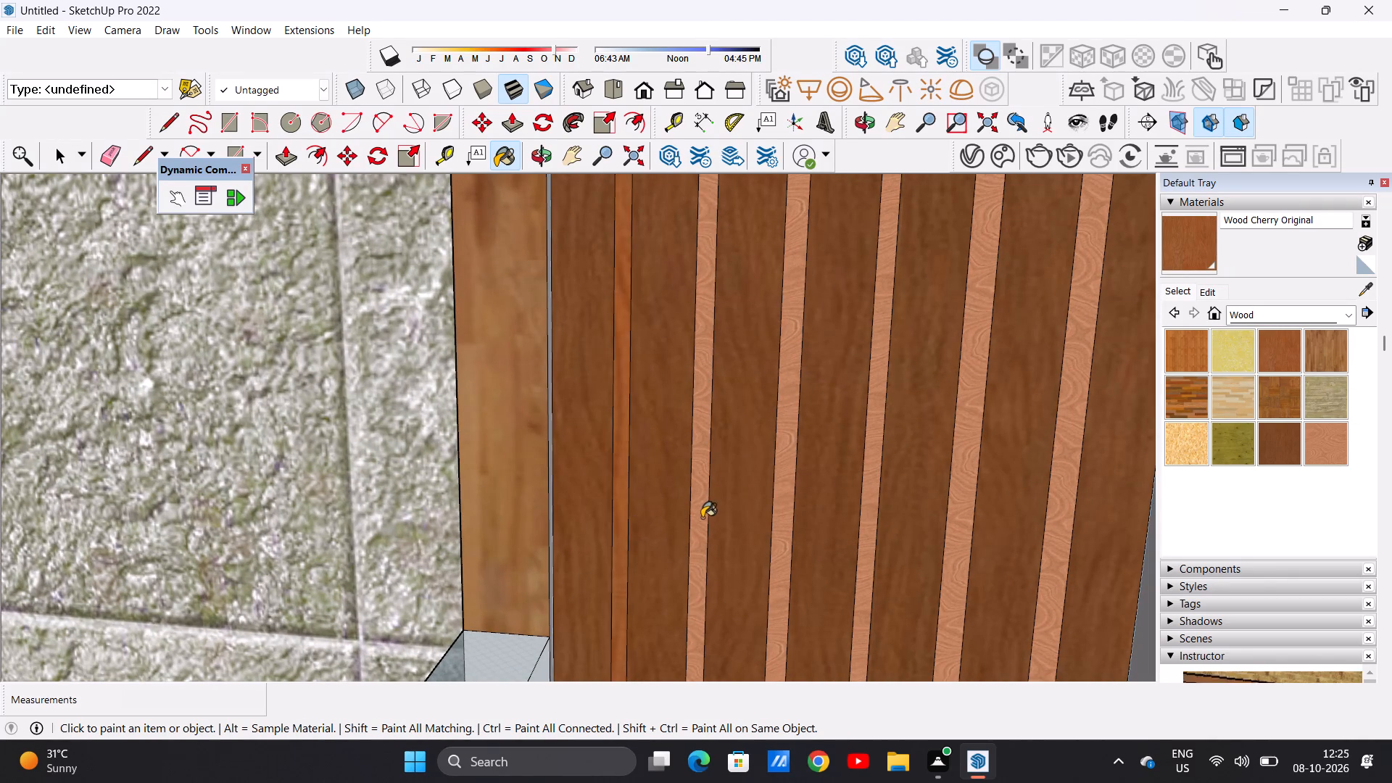
left_click(777, 530)
left_click(869, 540)
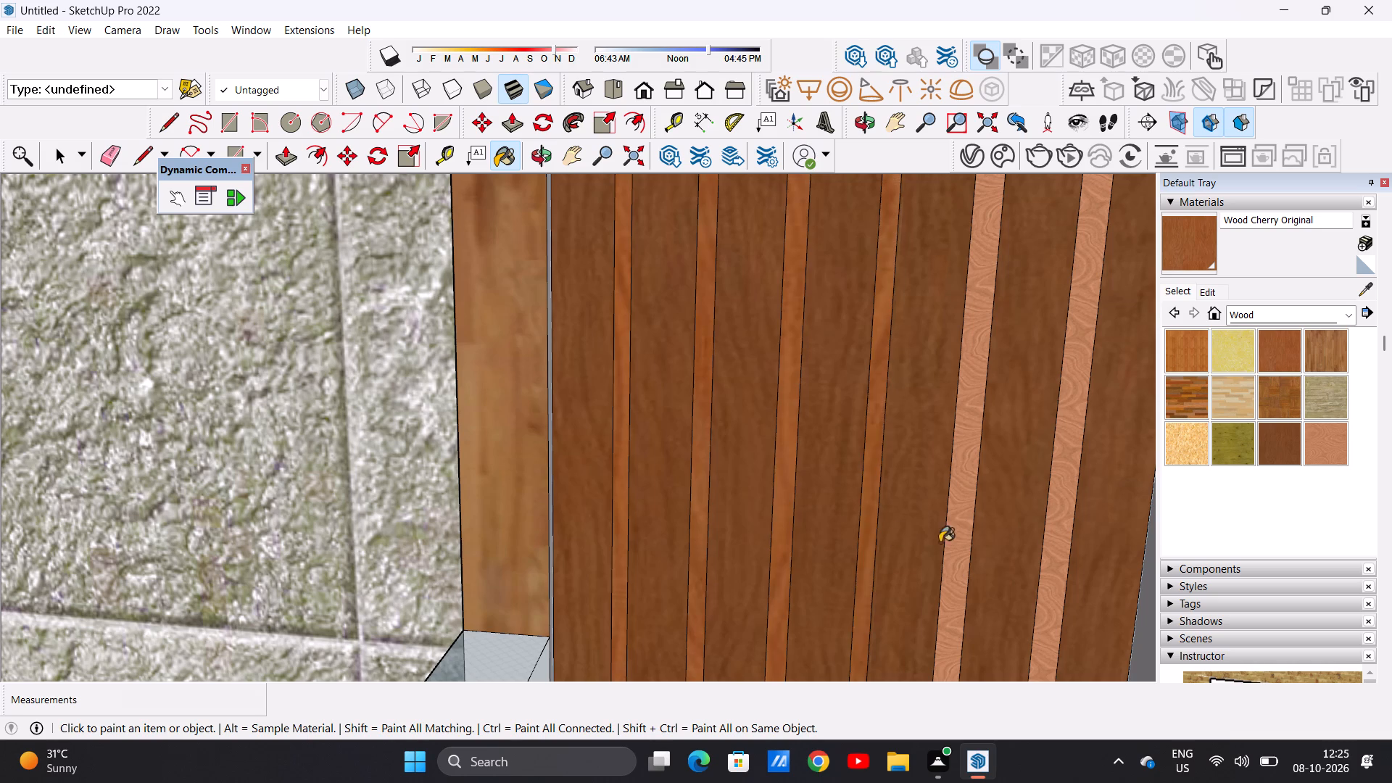
left_click(956, 550)
left_click(1051, 583)
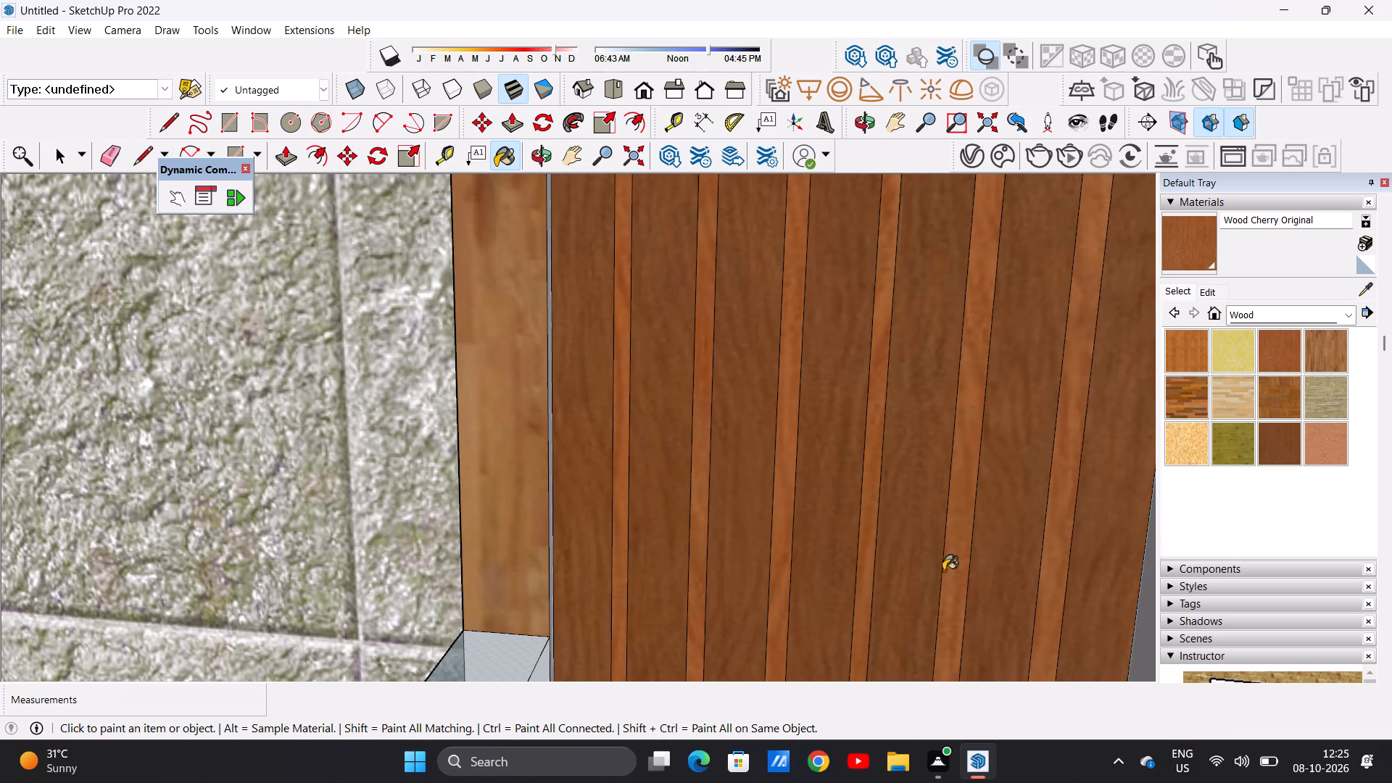
Paint the four white gaps beside the dark wood strips between the white column and the stone wall with Wood Cherry Original.
scroll(792, 585, "down", 14)
scroll(913, 481, "up", 9)
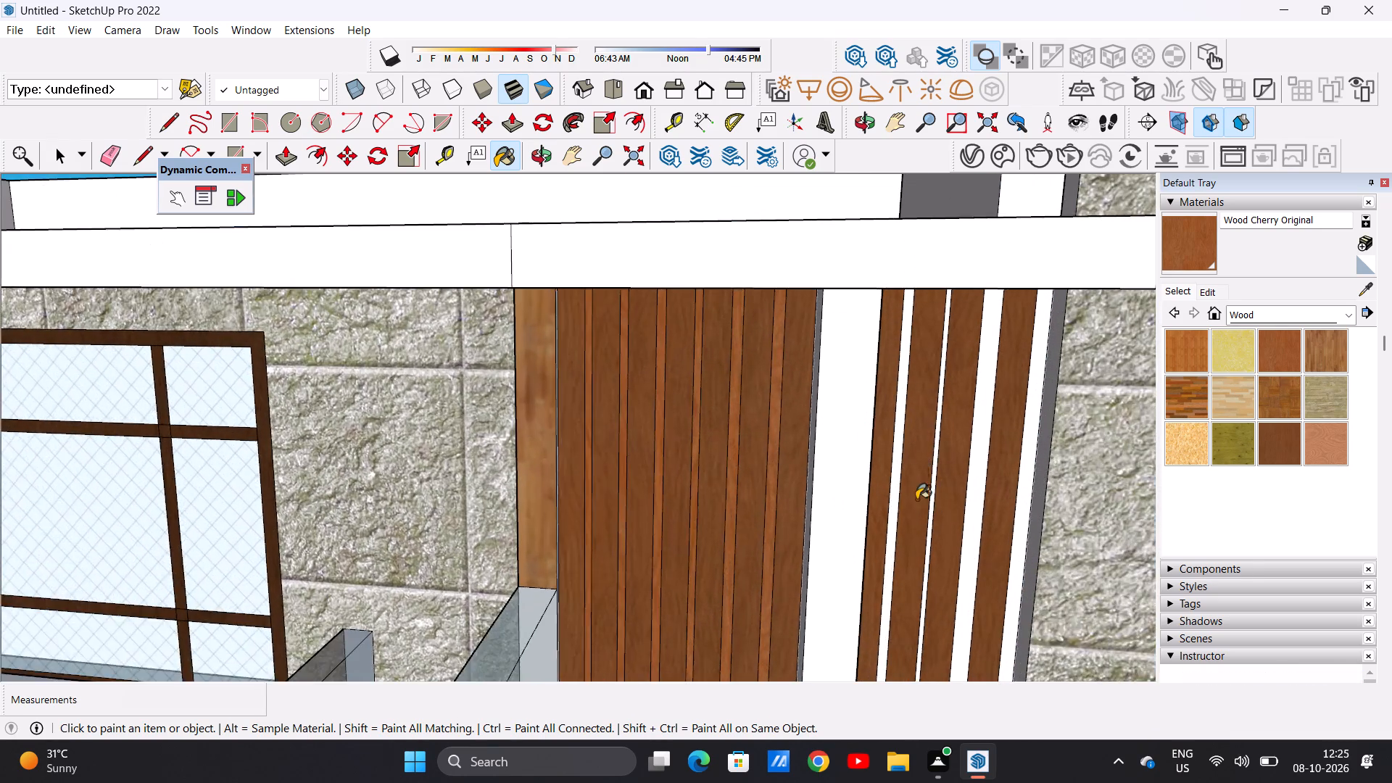
scroll(916, 500, "up", 5)
left_click(872, 525)
left_click(945, 527)
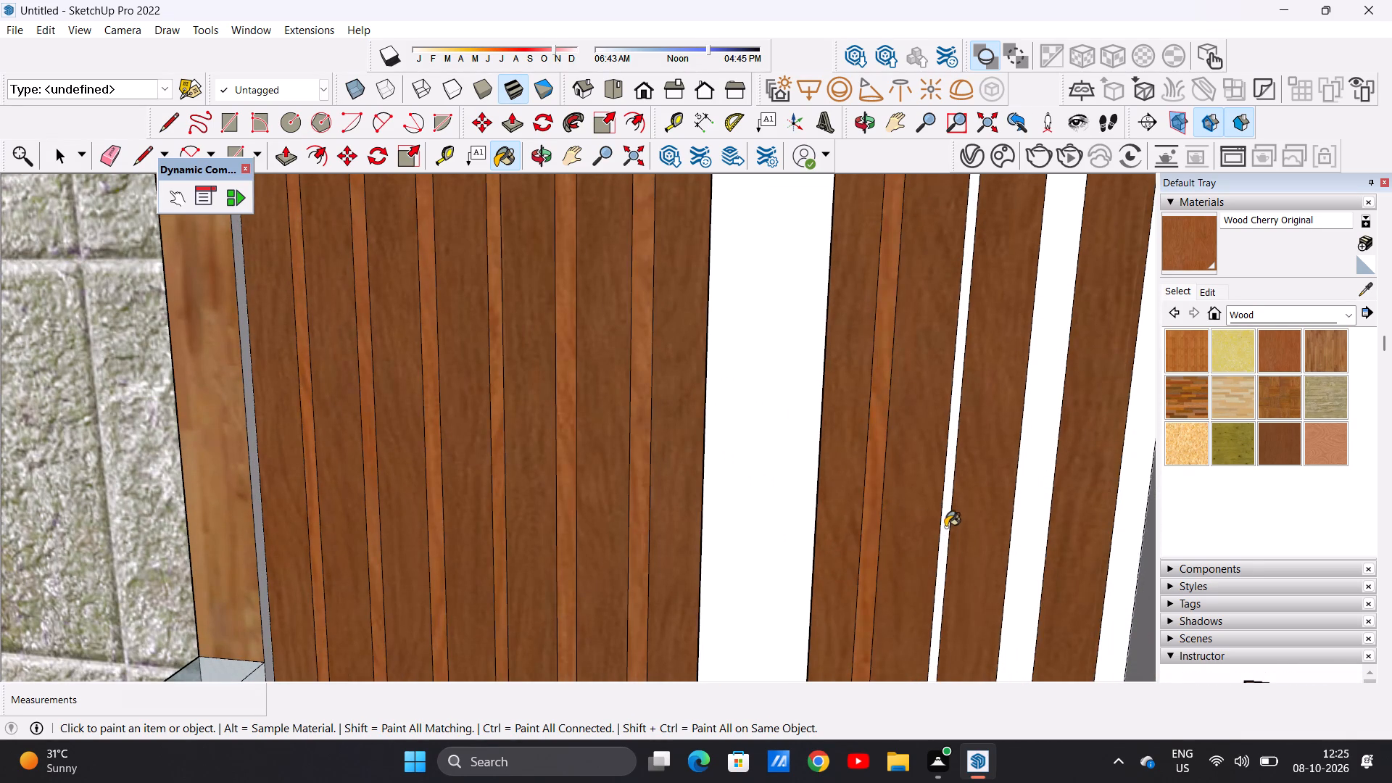
left_click(1026, 540)
scroll(819, 564, "down", 15)
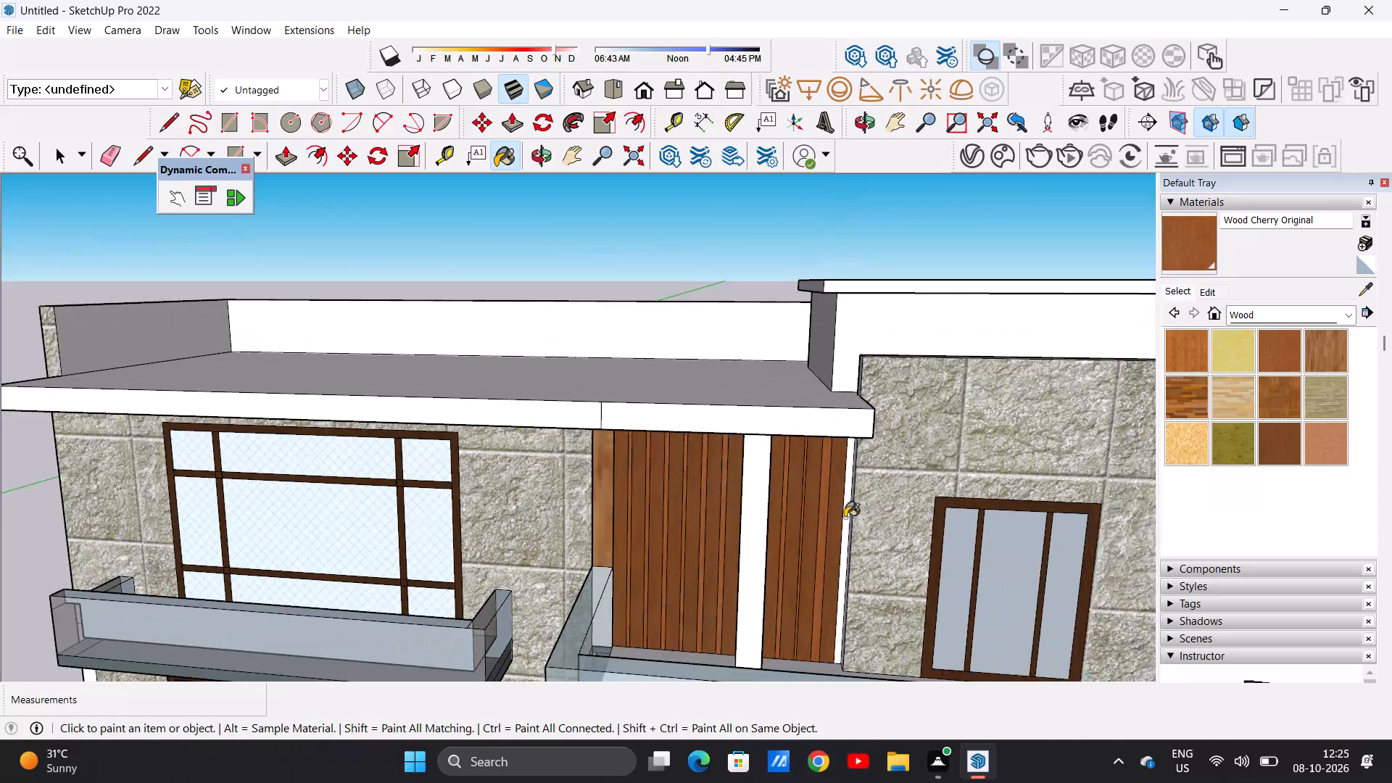
scroll(845, 519, "up", 8)
scroll(846, 531, "down", 1)
scroll(846, 531, "up", 7)
left_click(845, 539)
Paint the stone wall's narrow grey side face and the thin grey sliver beside the wood edge with Wood Cherry Original.
scroll(818, 558, "down", 6)
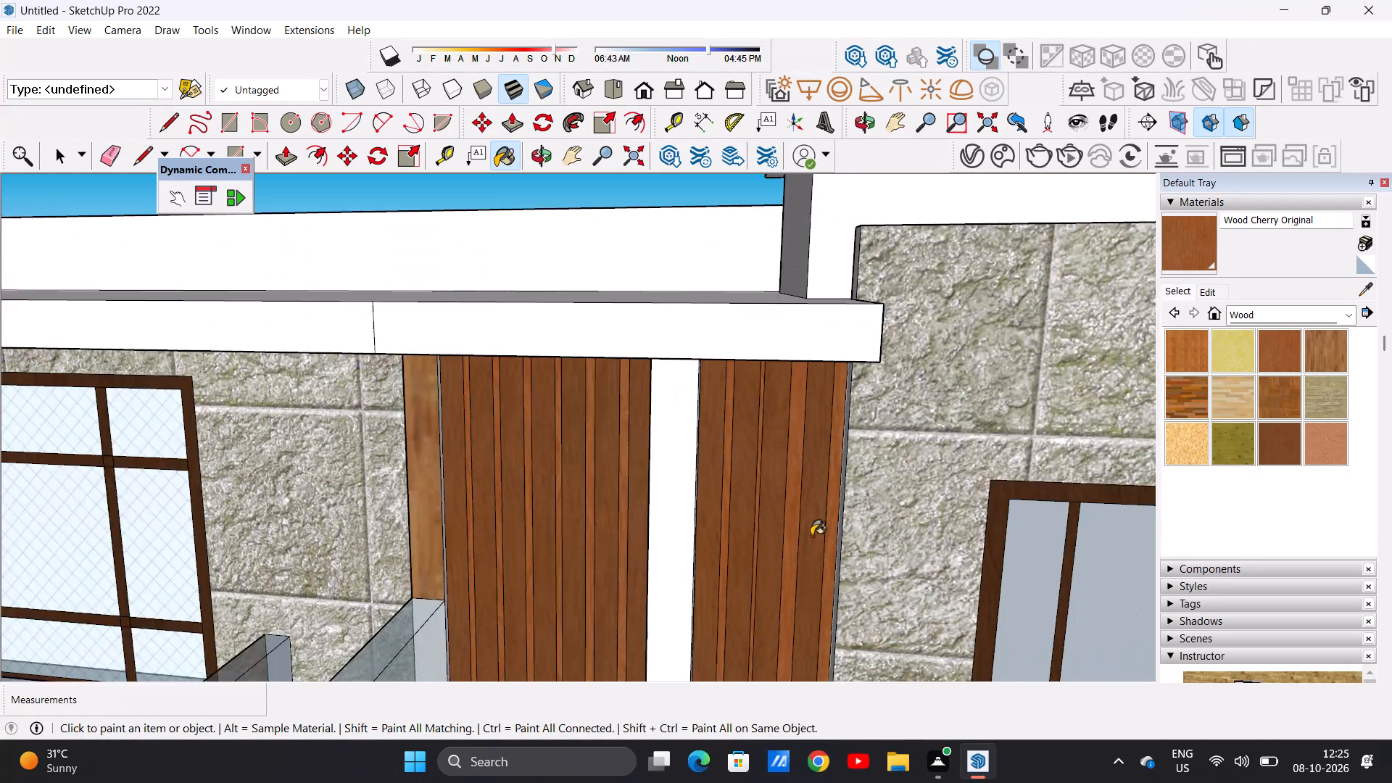
scroll(811, 536, "down", 4)
middle_click_drag(708, 519, 753, 531)
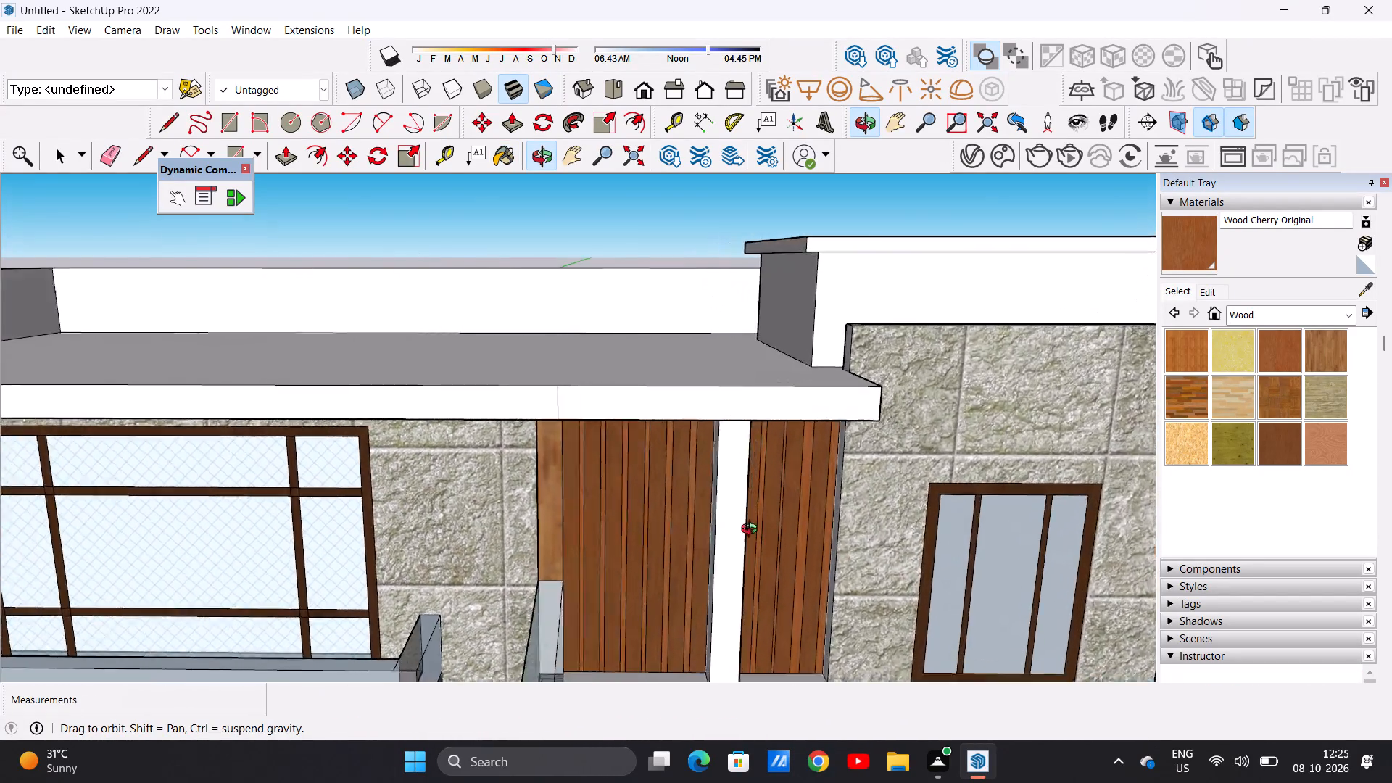
middle_click_drag(753, 531, 828, 510)
scroll(832, 509, "up", 4)
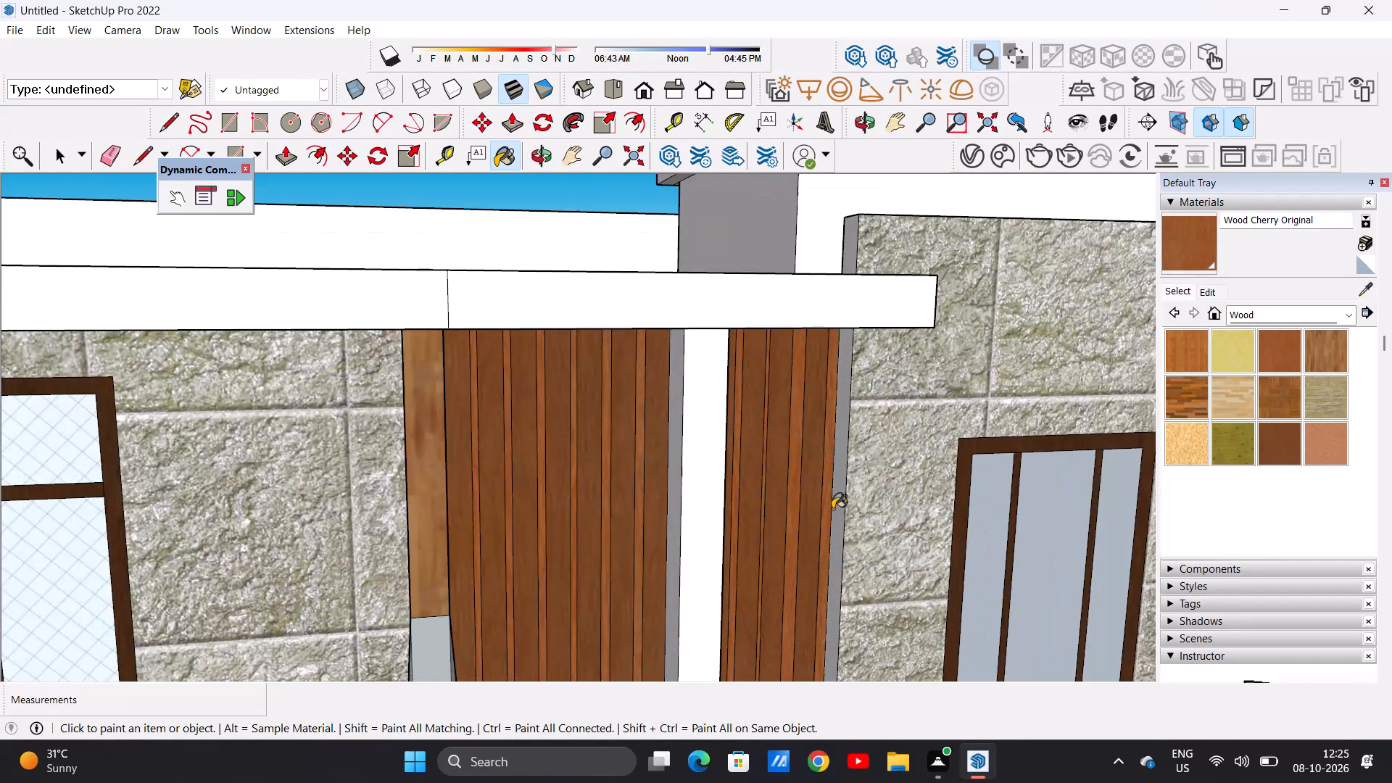
left_click(840, 503)
scroll(675, 528, "down", 5)
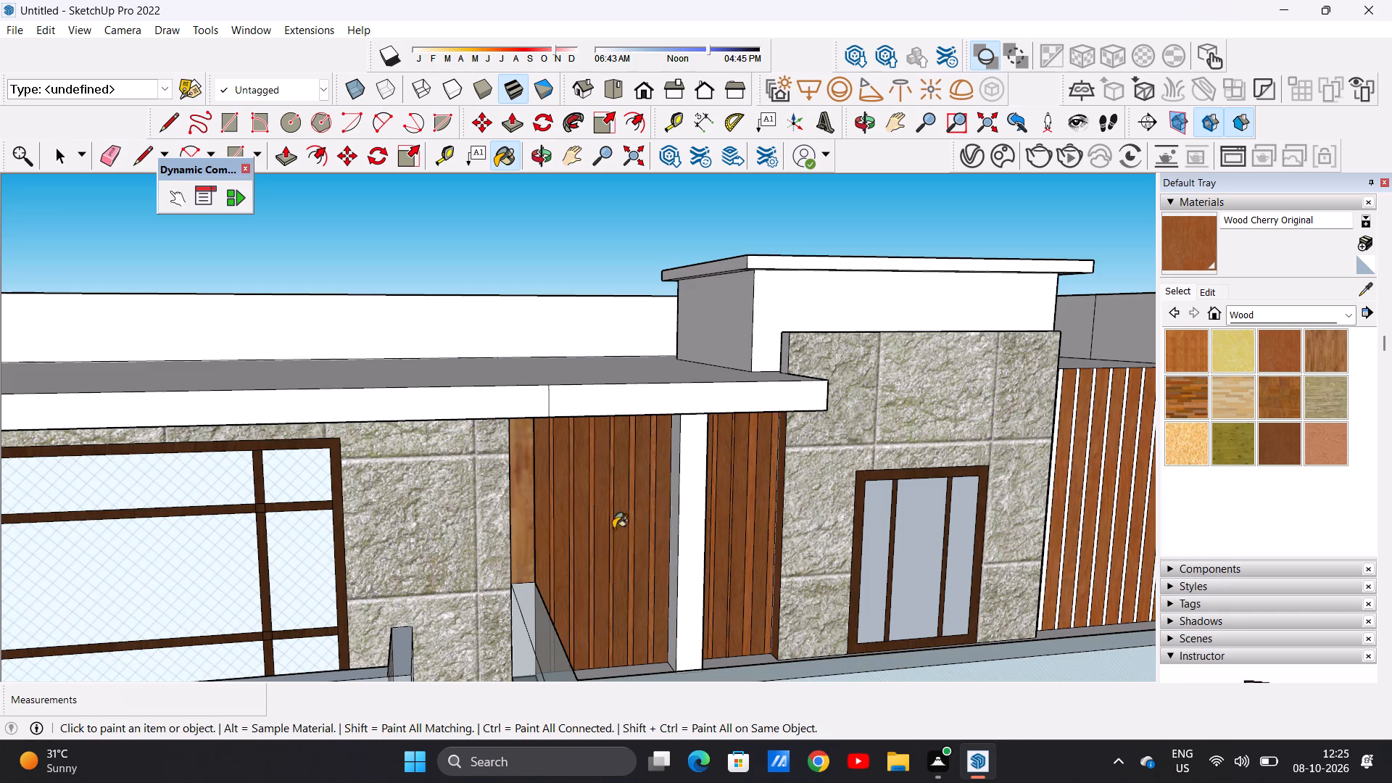
middle_click_drag(606, 529, 426, 525)
scroll(478, 501, "up", 10)
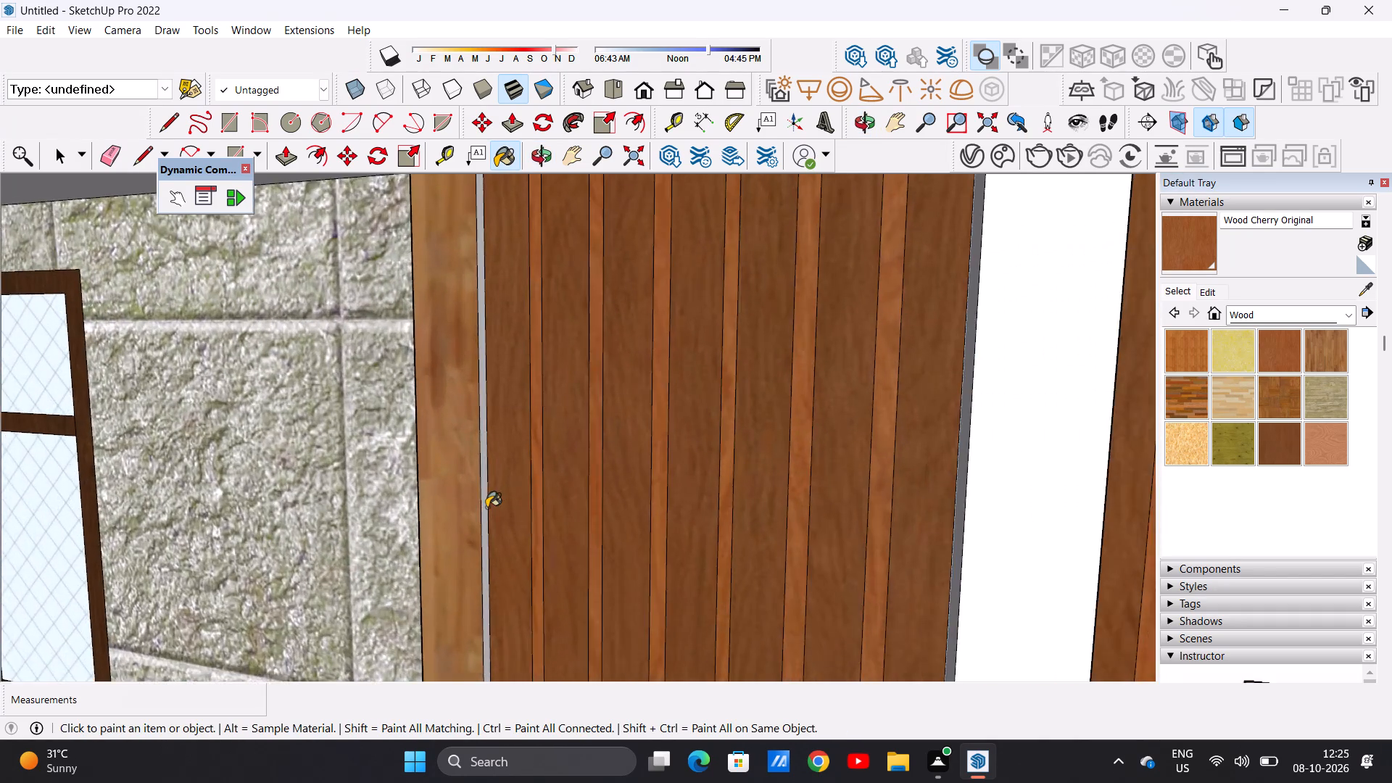
scroll(486, 507, "up", 5)
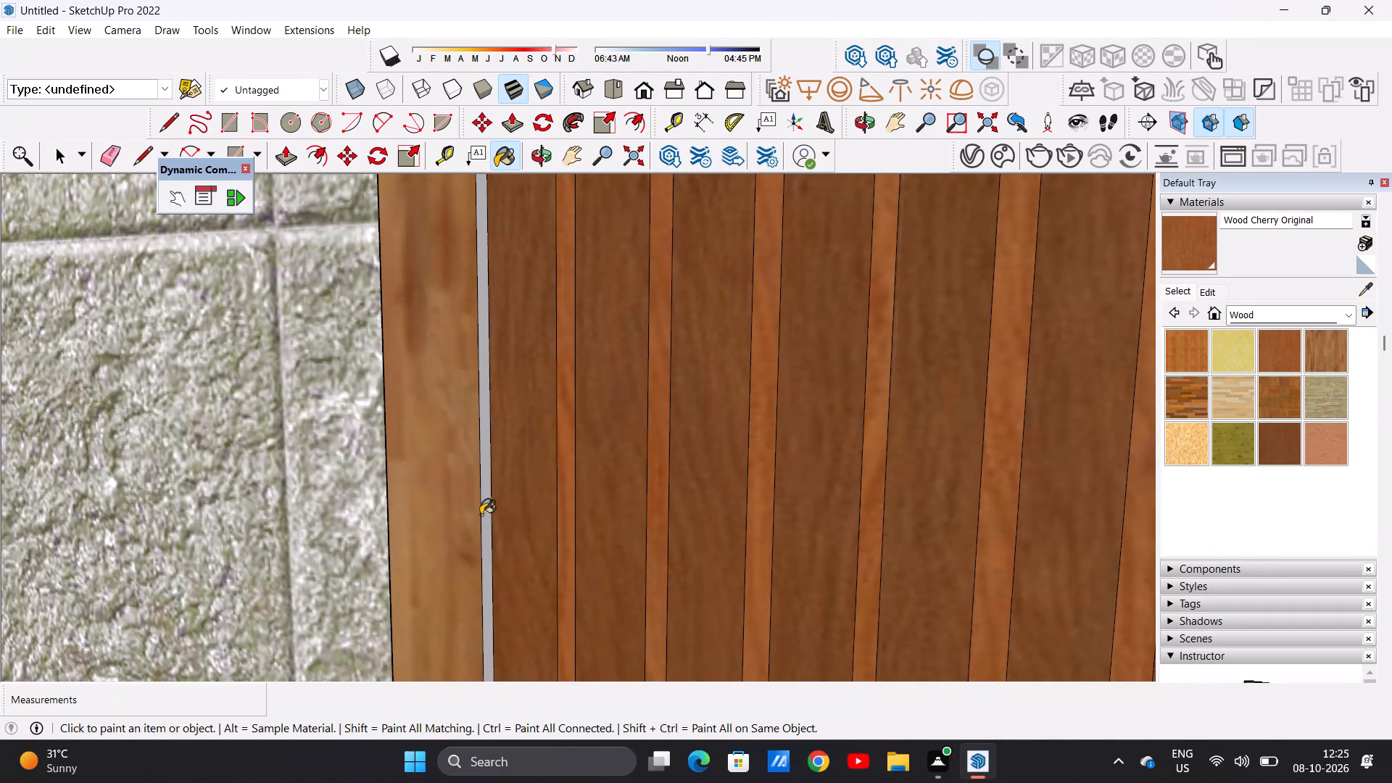
left_click(481, 515)
left_click(485, 540)
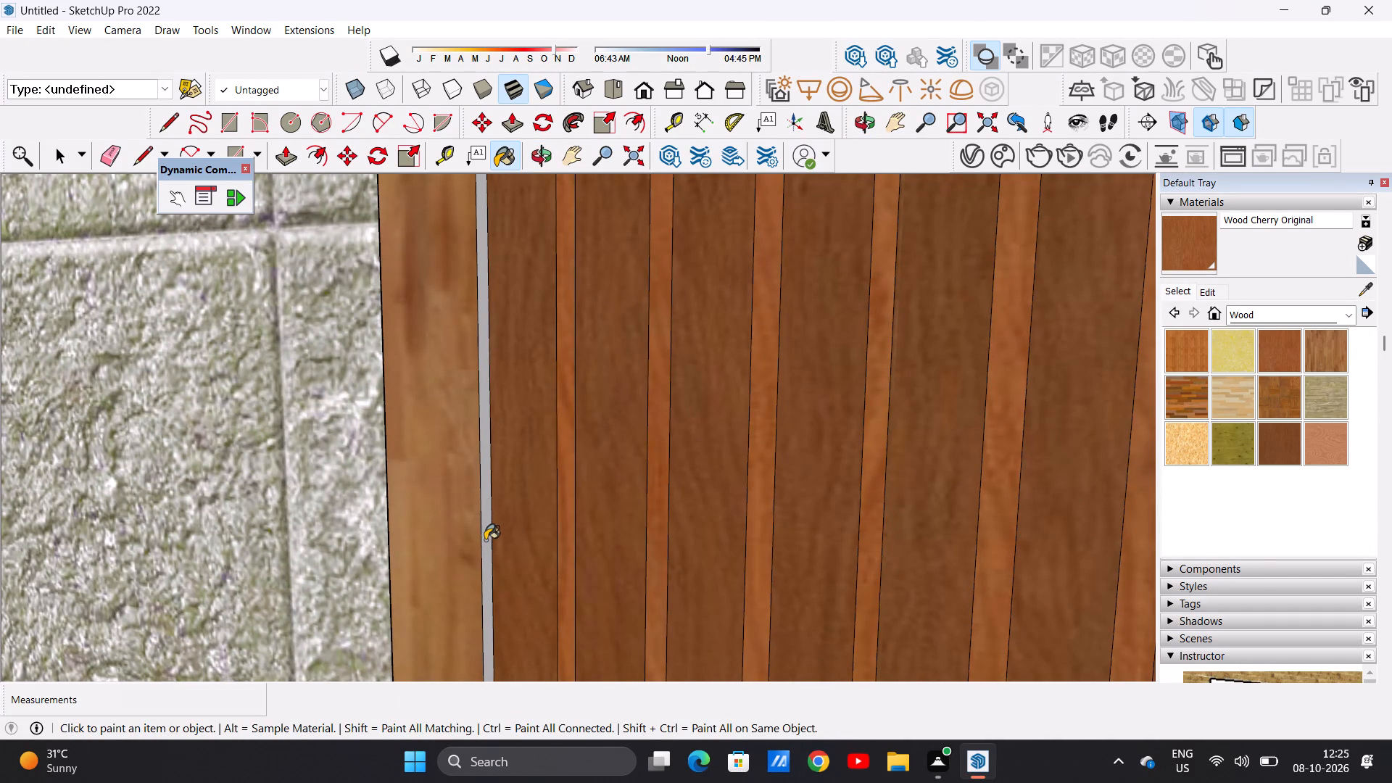
scroll(545, 552, "down", 15)
Examine the front elevation of the house with its painted upper-floor strip panels.
middle_click_drag(543, 540, 751, 530)
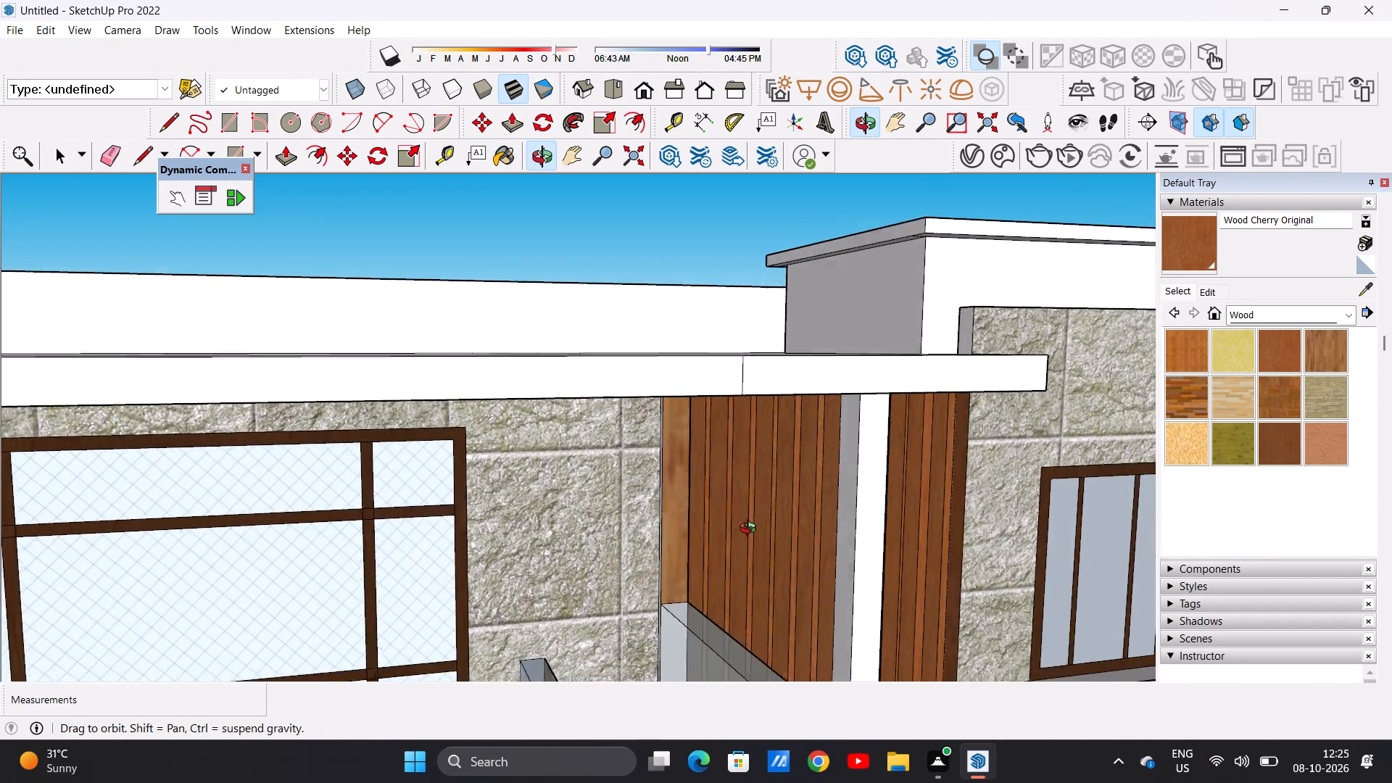
middle_click_drag(751, 530, 852, 514)
middle_click_drag(844, 516, 614, 535)
scroll(614, 535, "down", 10)
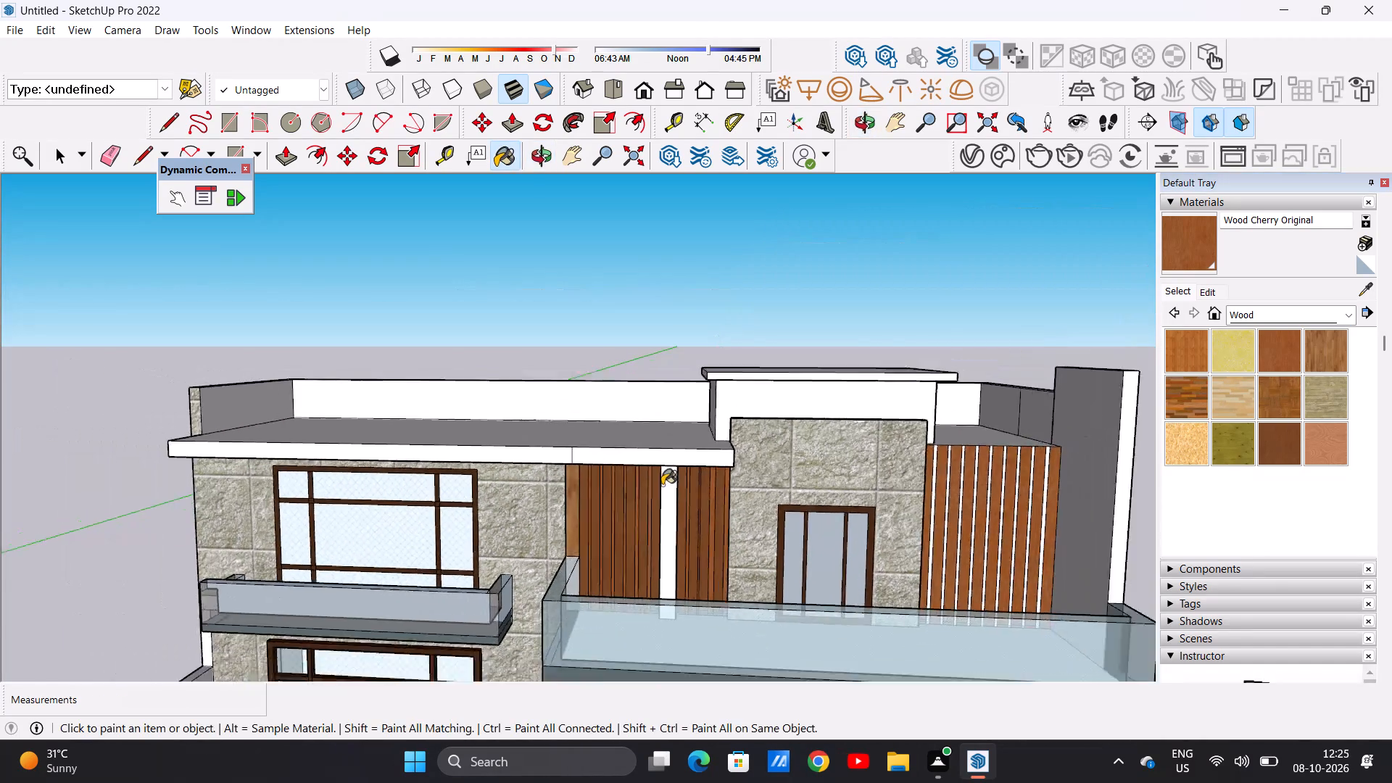
scroll(662, 485, "down", 8)
middle_click_drag(642, 543, 645, 510)
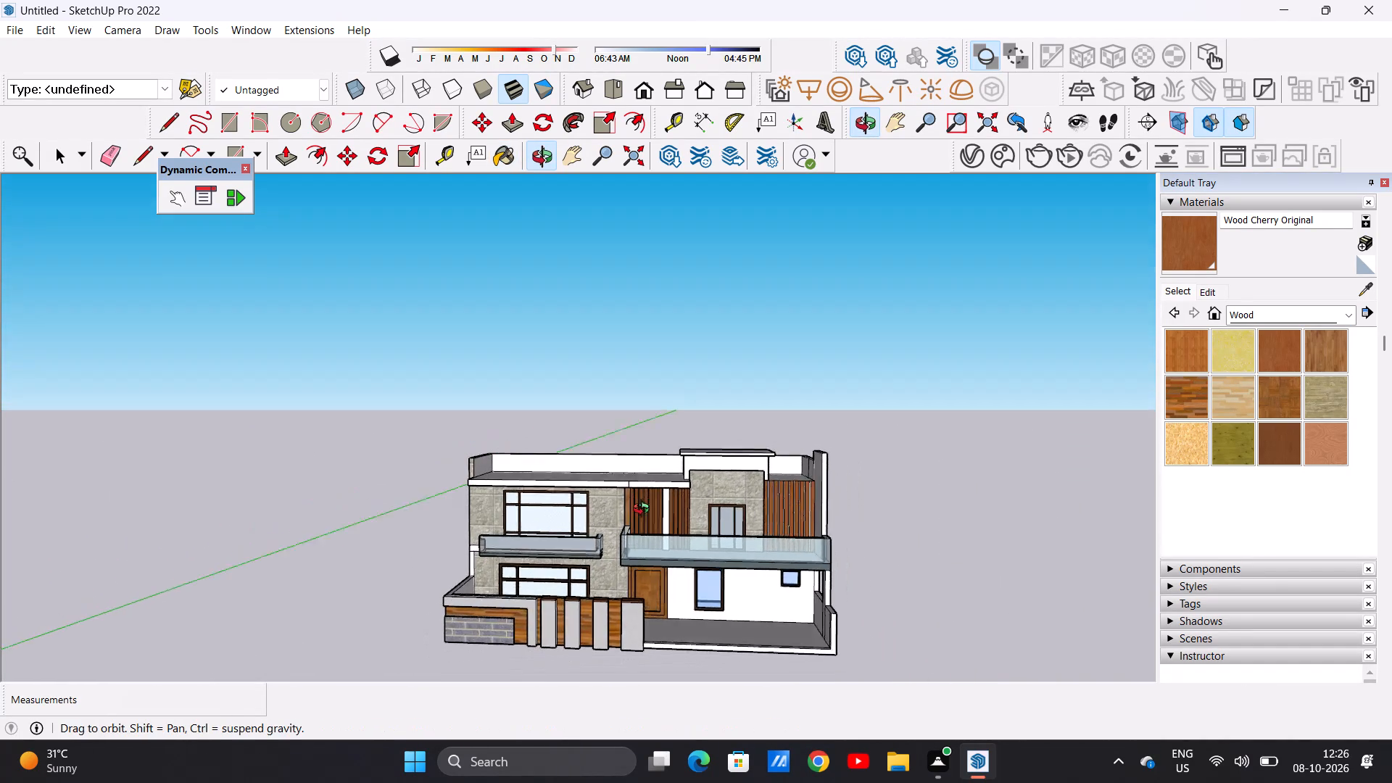
middle_click_drag(645, 510, 667, 502)
scroll(638, 518, "up", 7)
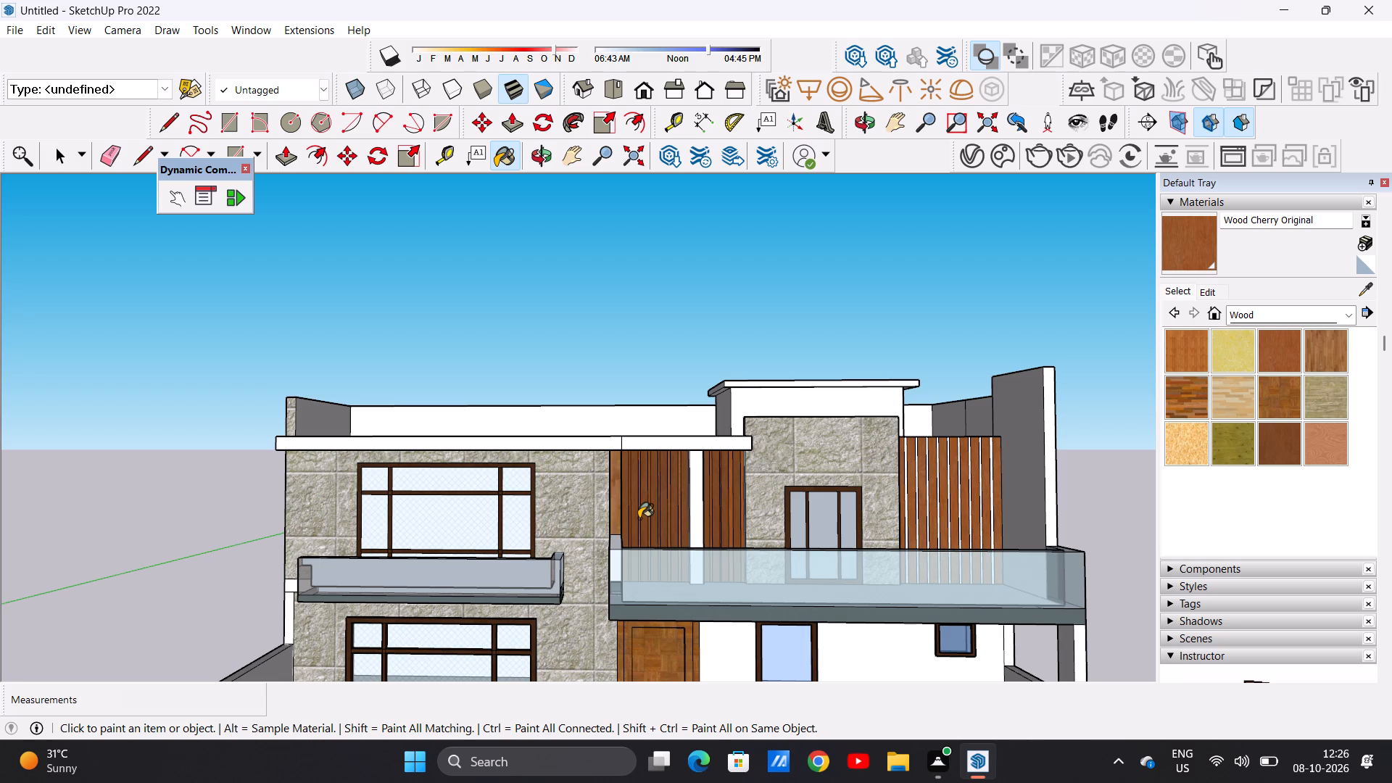
scroll(734, 526, "down", 2)
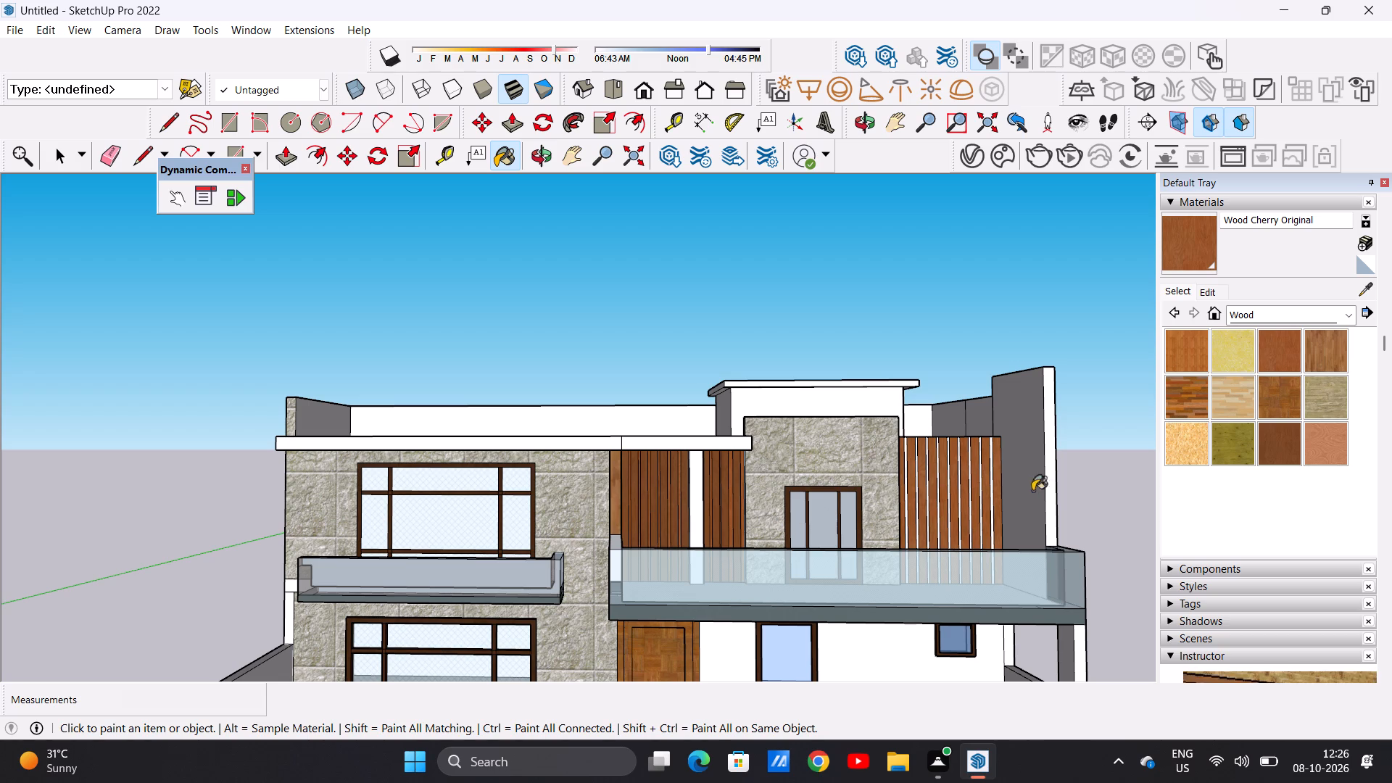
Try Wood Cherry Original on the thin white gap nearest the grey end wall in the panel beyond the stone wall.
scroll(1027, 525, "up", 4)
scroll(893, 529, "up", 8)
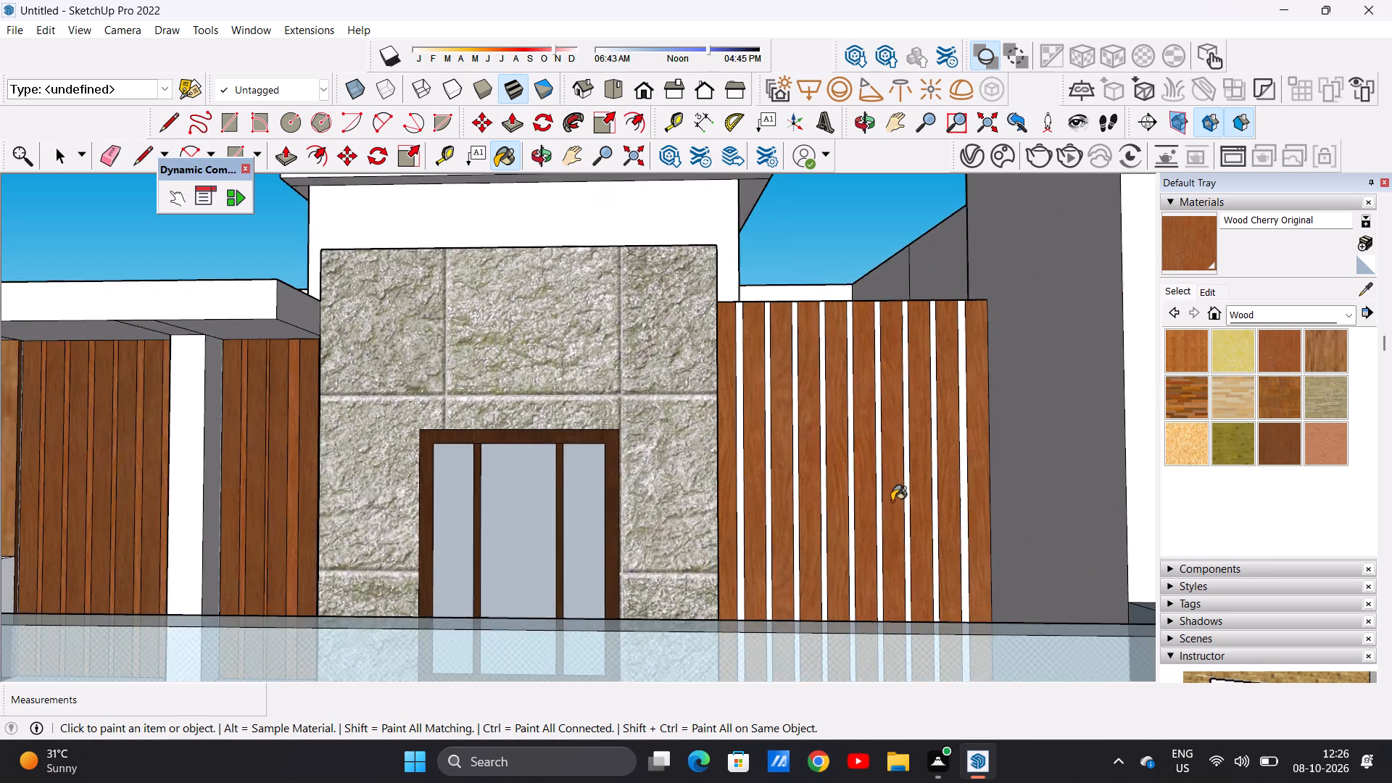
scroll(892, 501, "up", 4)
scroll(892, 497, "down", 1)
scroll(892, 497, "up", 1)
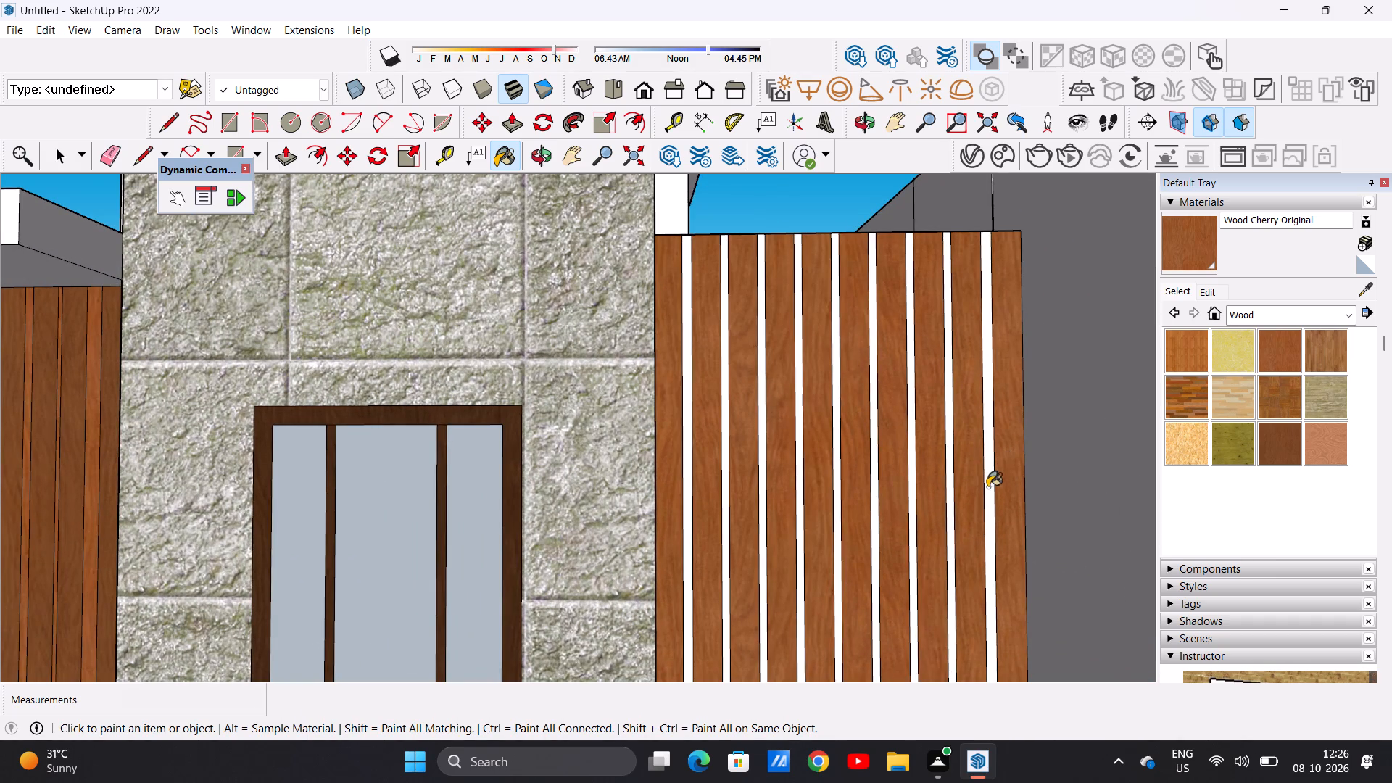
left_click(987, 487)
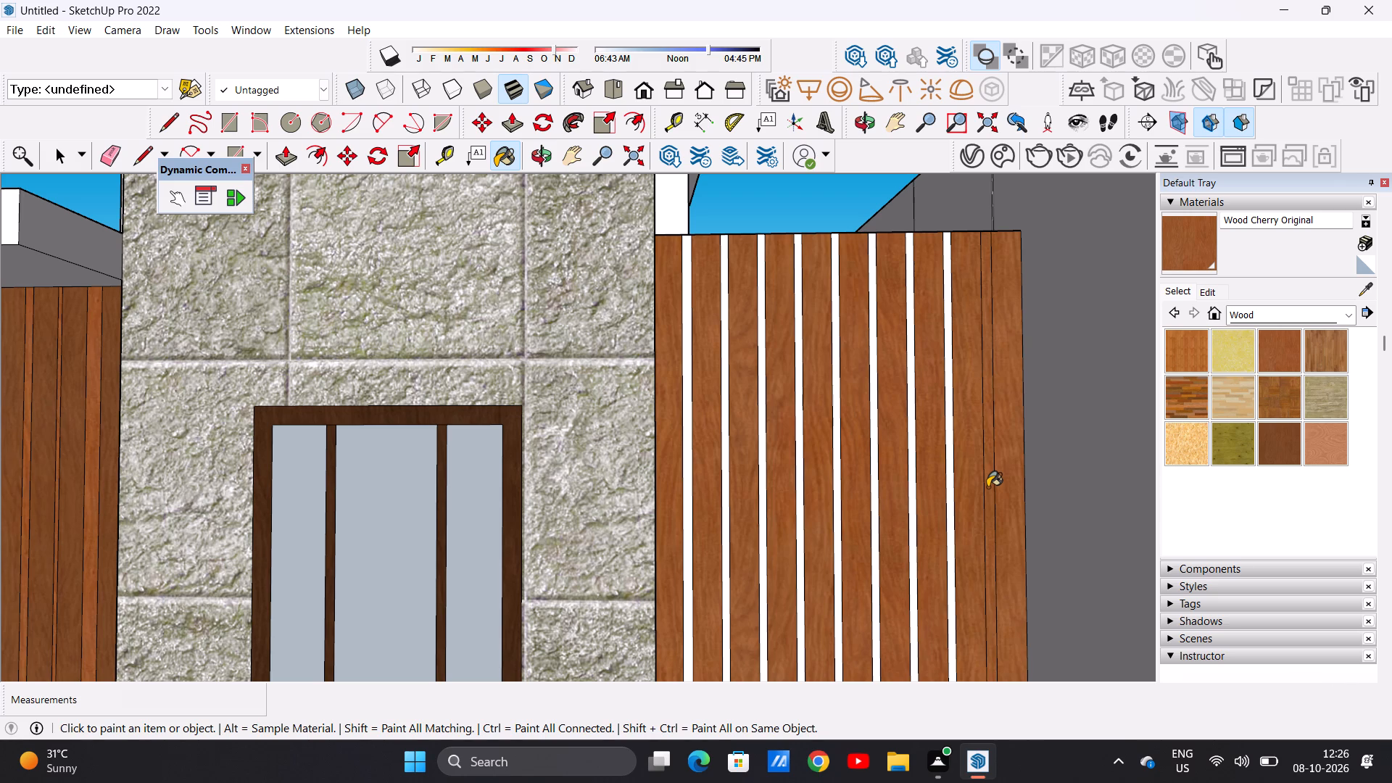
Paint the four thin gaps nearest the grey end wall in that panel with Wood Veneer 02.
left_click(1312, 433)
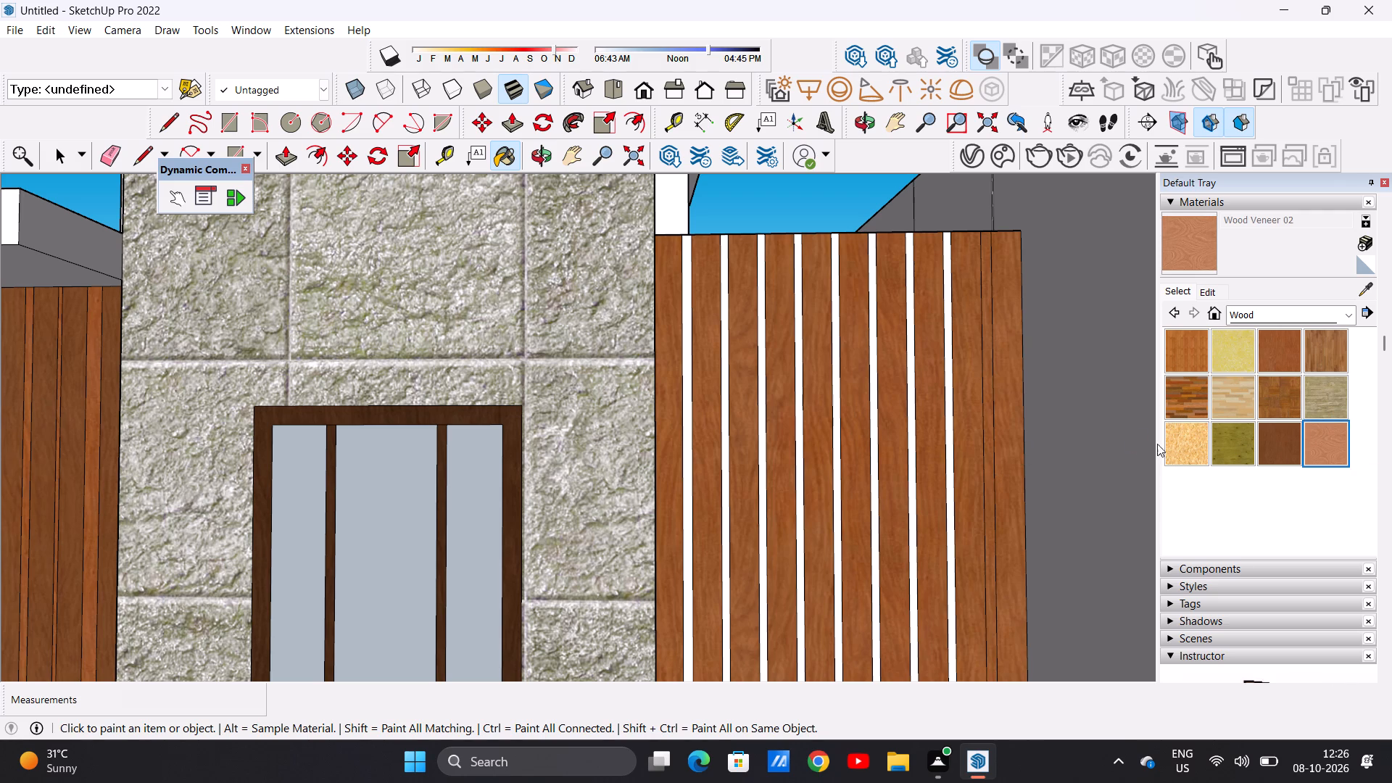
left_click(987, 513)
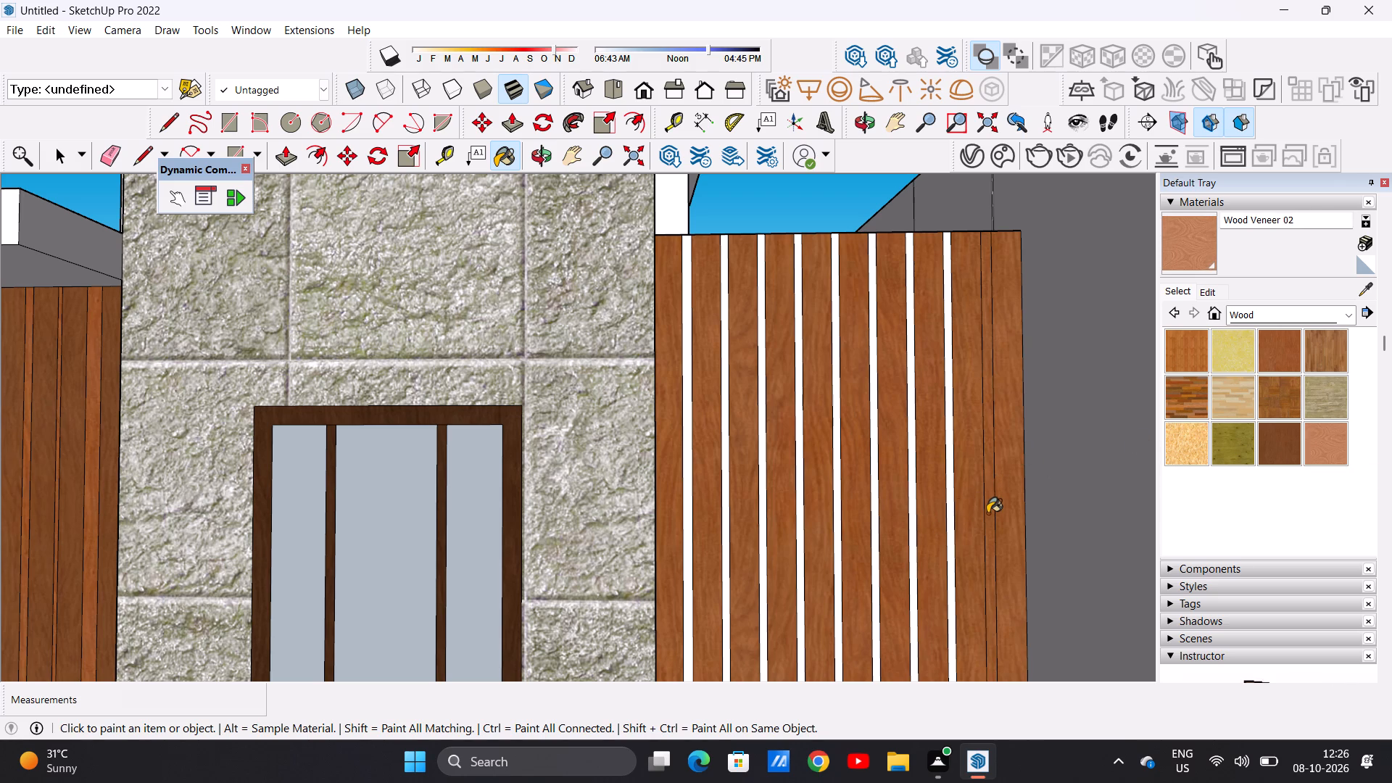
left_click(950, 534)
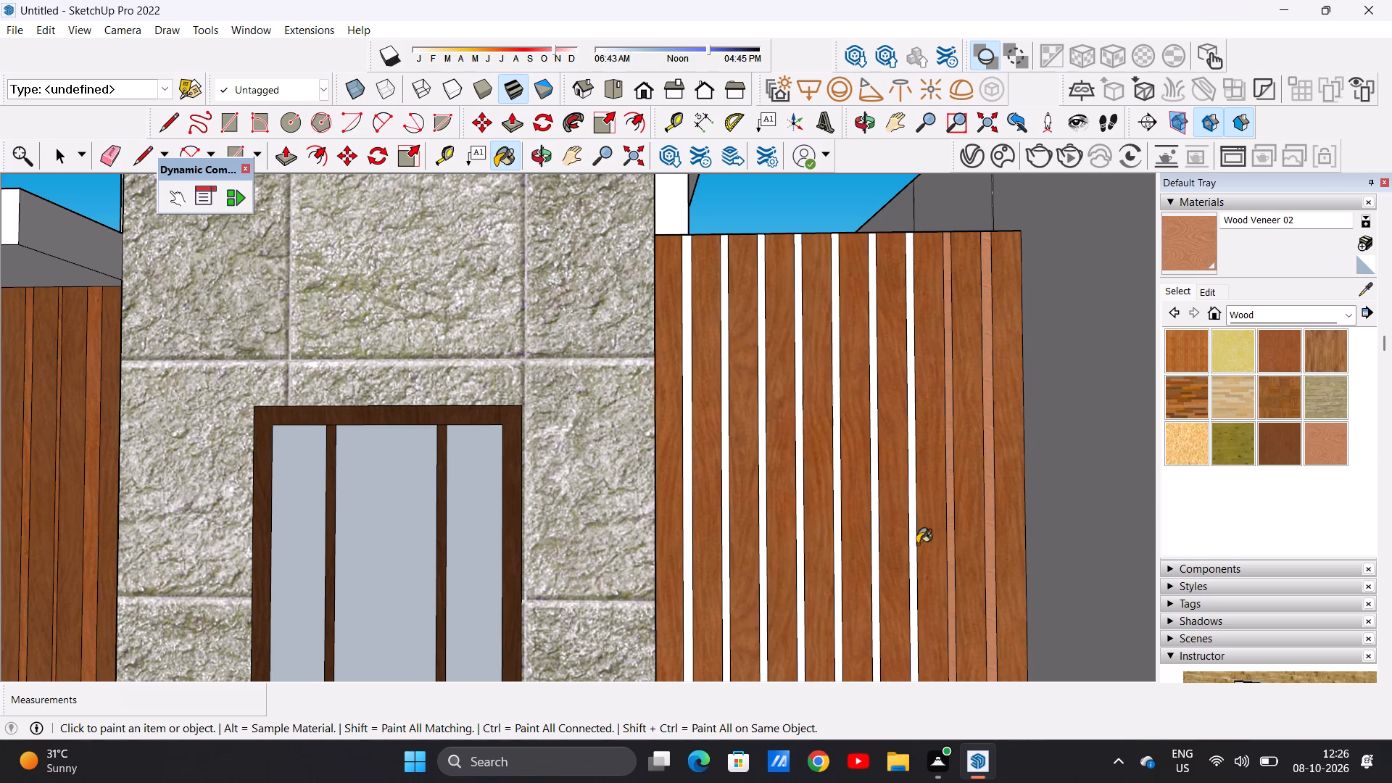
left_click(911, 546)
scroll(924, 506, "down", 9)
scroll(893, 515, "up", 6)
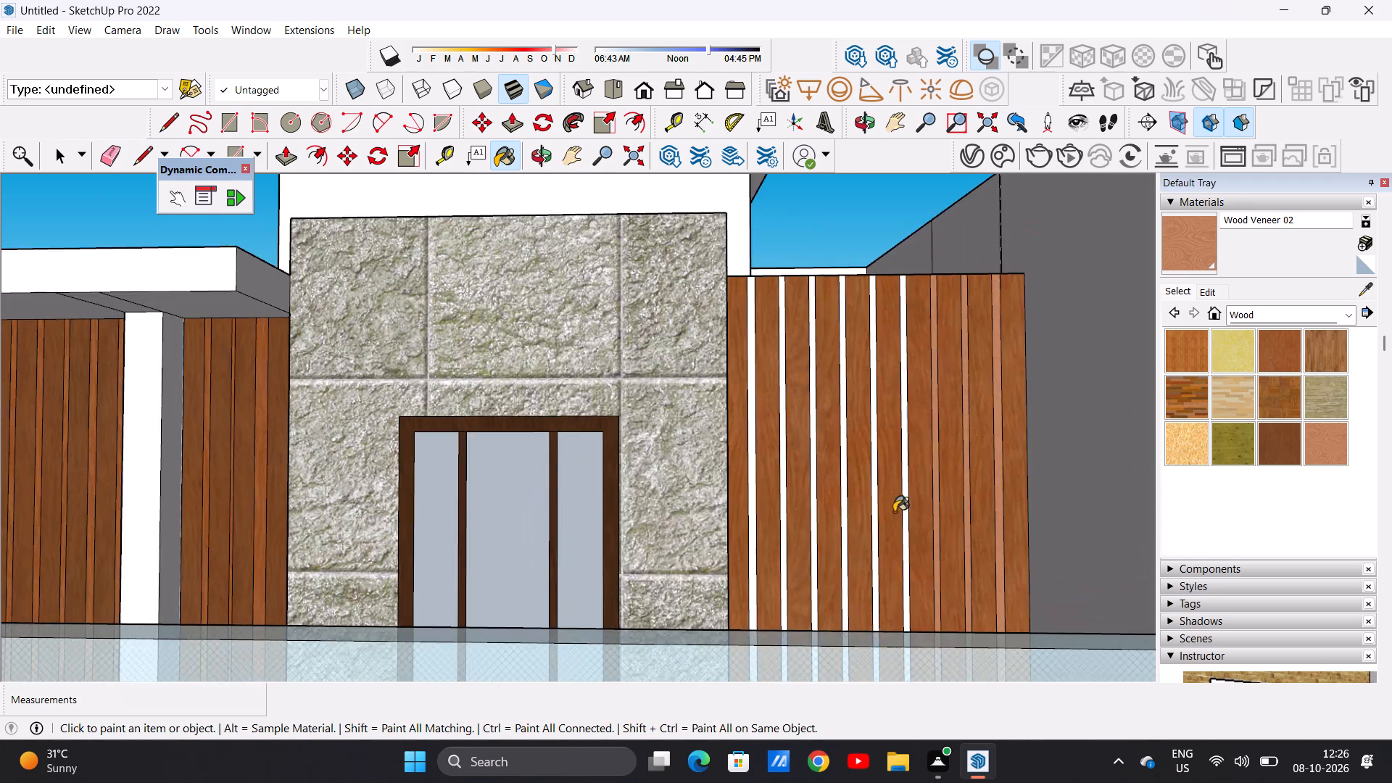
scroll(894, 512, "up", 2)
left_click(911, 466)
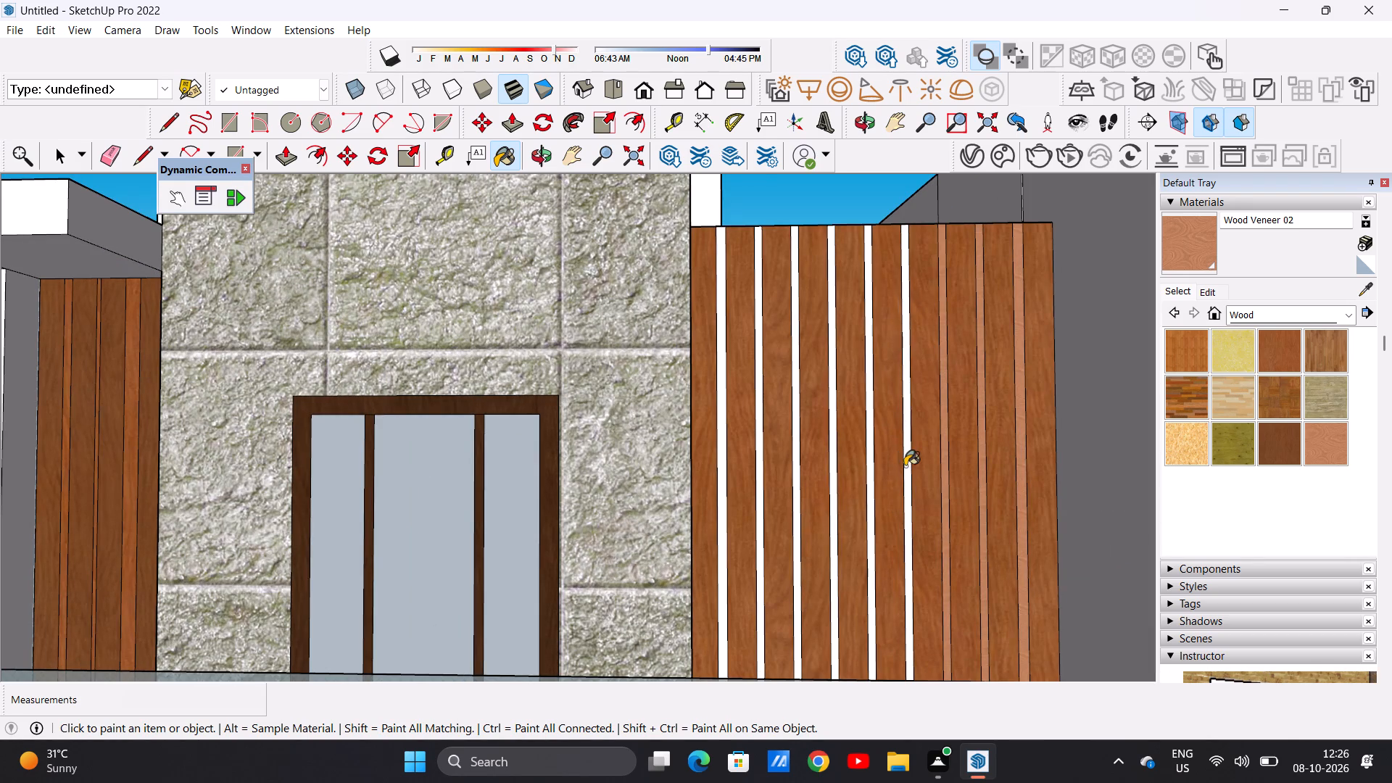
left_click(907, 463)
Paint the remaining five thin white gaps towards the stone wall in the same panel with Wood Veneer 02.
scroll(864, 483, "up", 6)
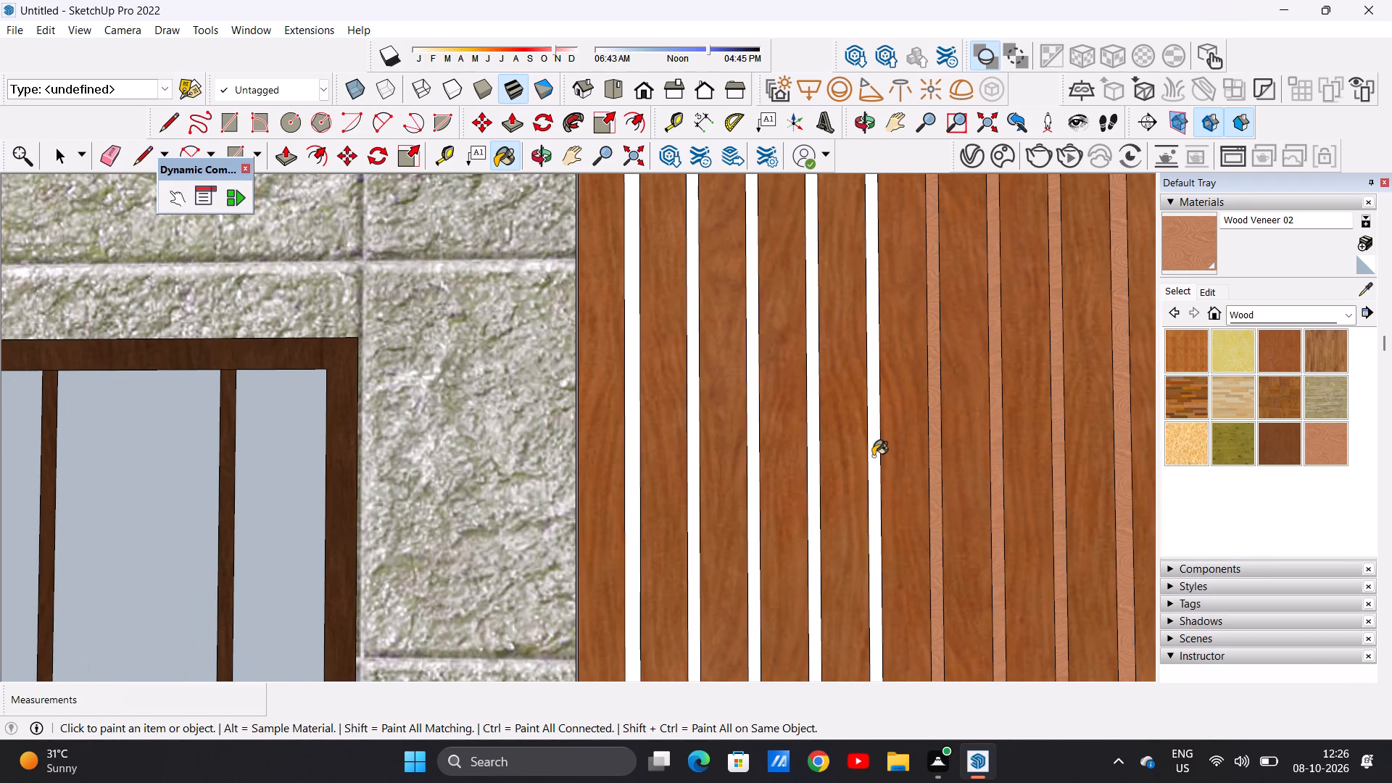
left_click(873, 456)
left_click(811, 472)
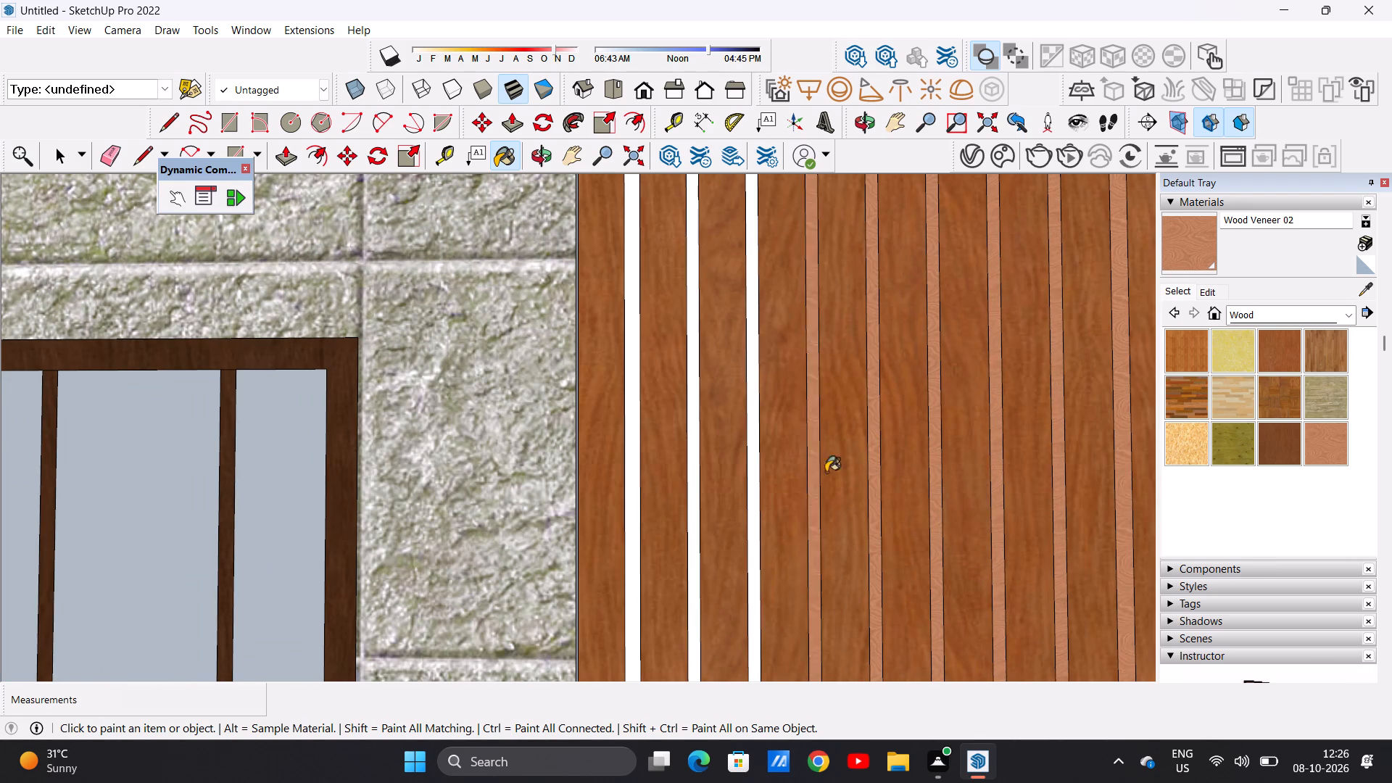
scroll(853, 472, "down", 9)
scroll(803, 432, "up", 5)
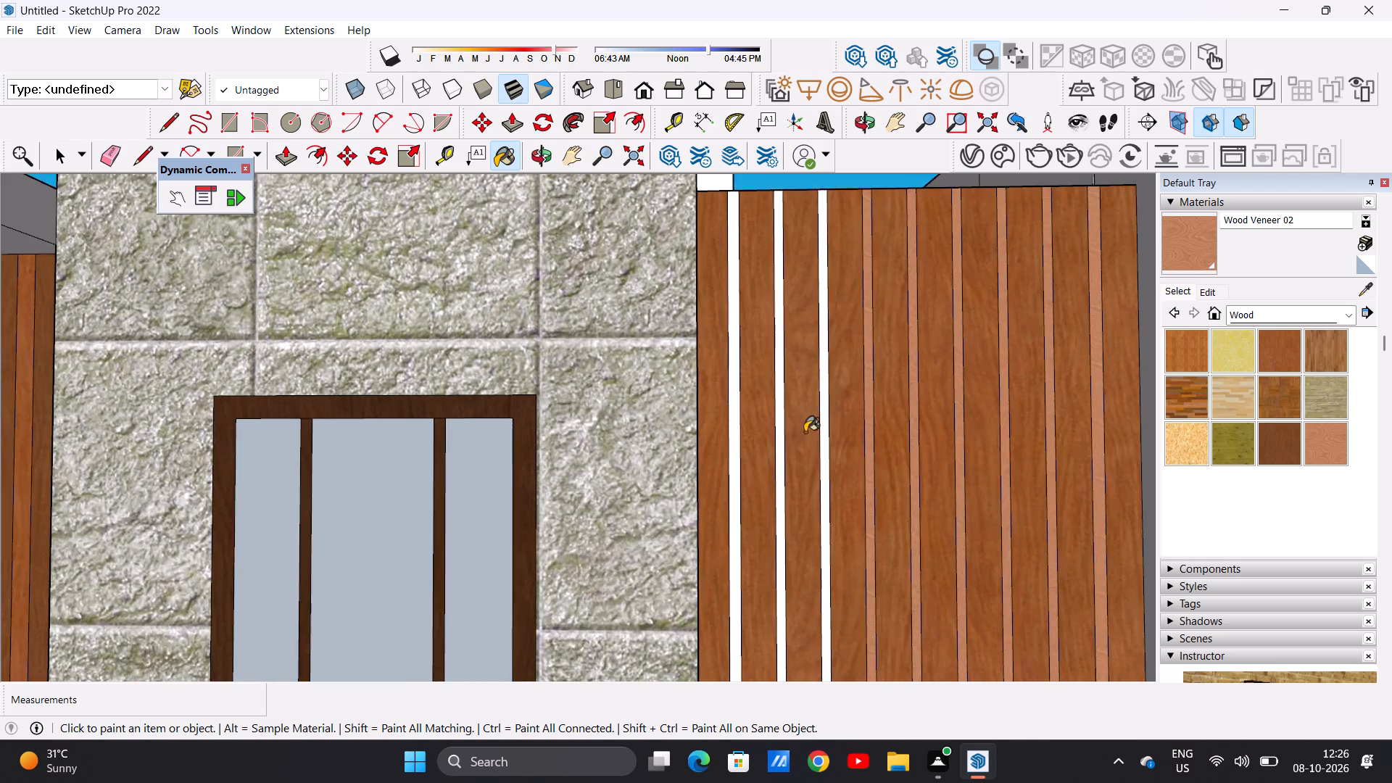
scroll(824, 429, "up", 4)
left_click(825, 428)
left_click(756, 463)
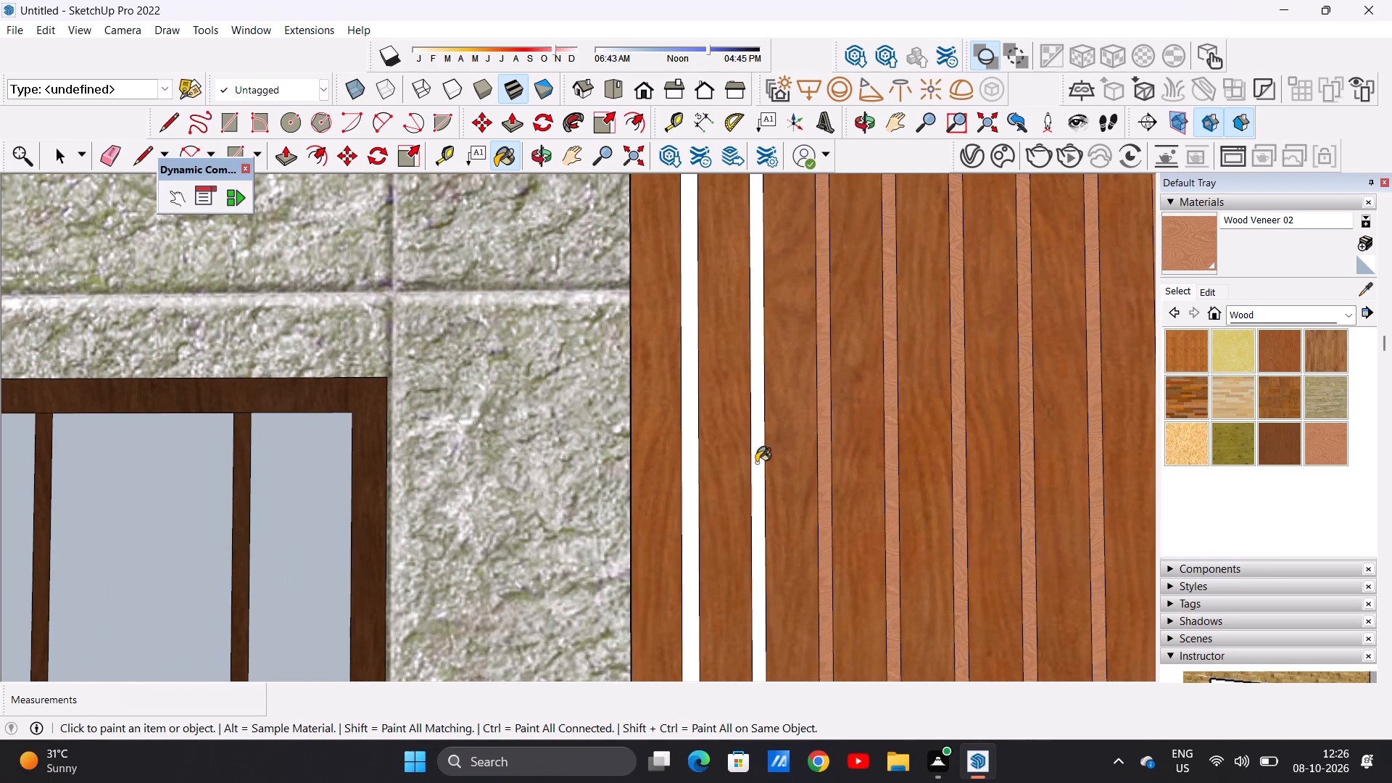
scroll(876, 436, "down", 11)
scroll(814, 402, "up", 9)
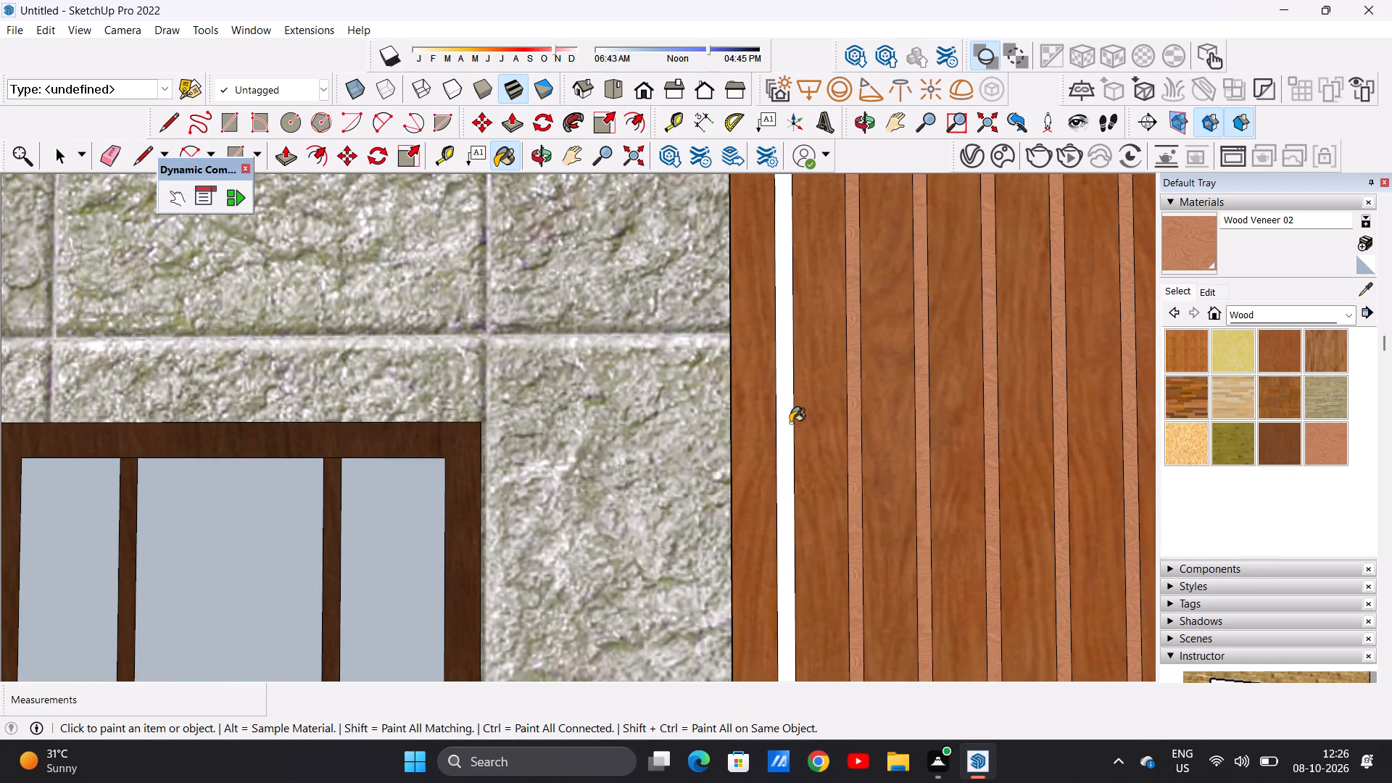
left_click(787, 428)
scroll(787, 429, "down", 15)
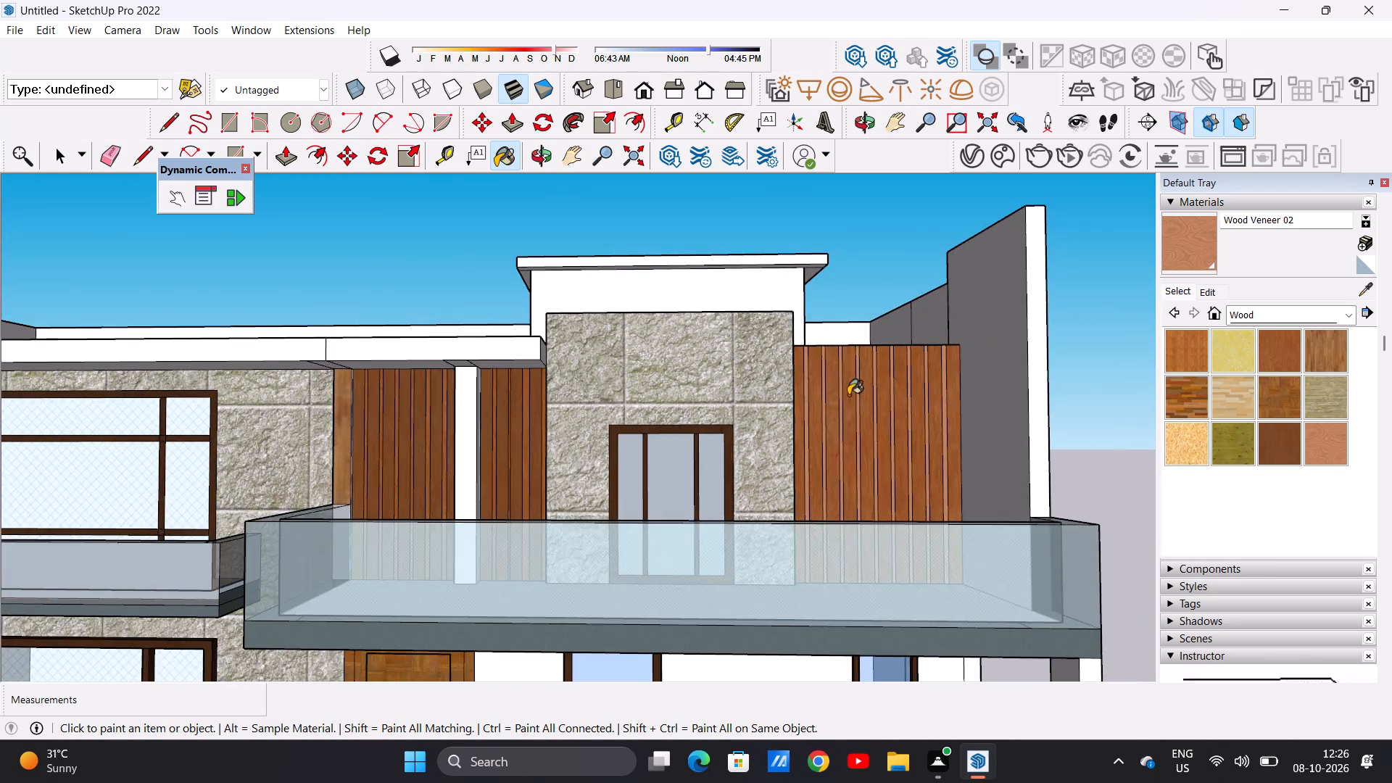
middle_click_drag(848, 396, 866, 440)
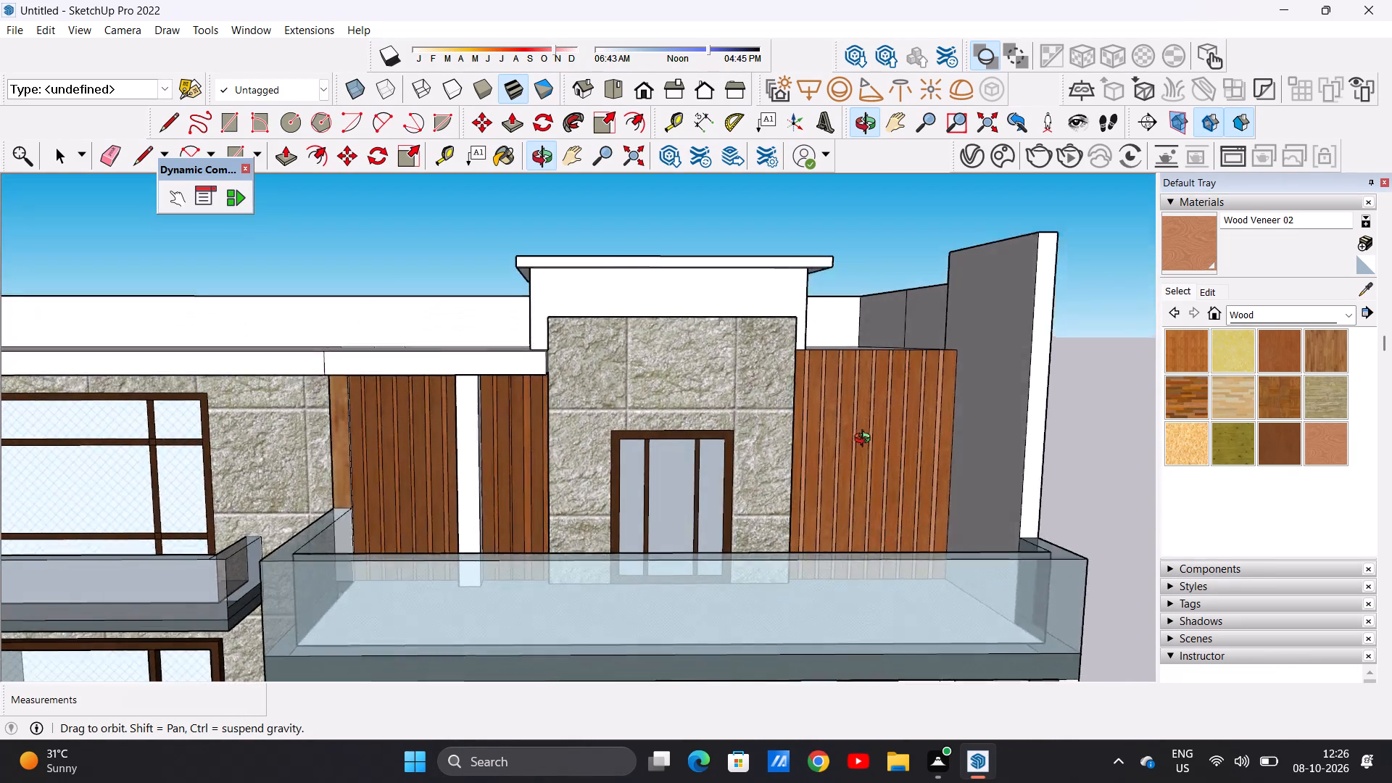
Paint the narrow white edge between the window-side stone wall and the wood-clad recess with Wood Veneer 02.
middle_click_drag(866, 440, 863, 413)
middle_click_drag(866, 435, 874, 473)
scroll(857, 510, "down", 6)
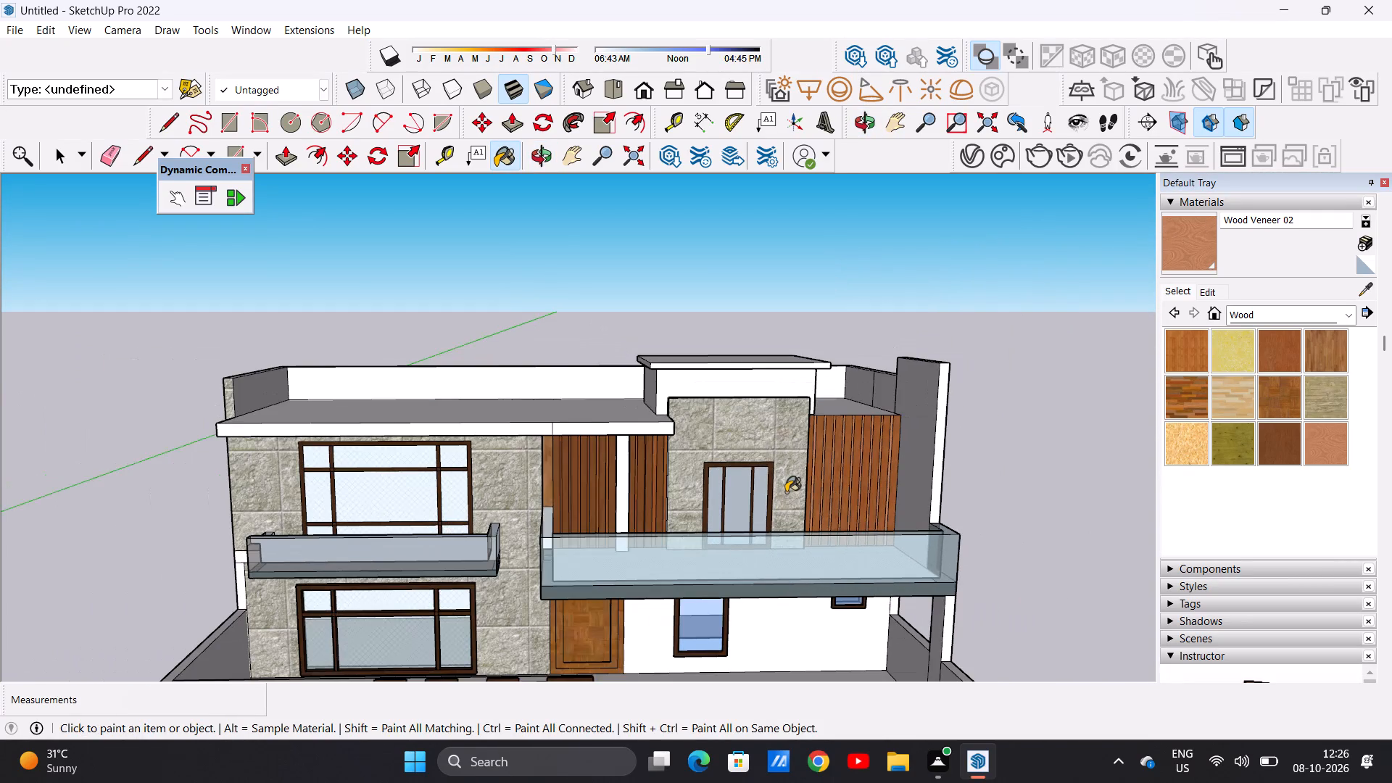
scroll(881, 460, "down", 1)
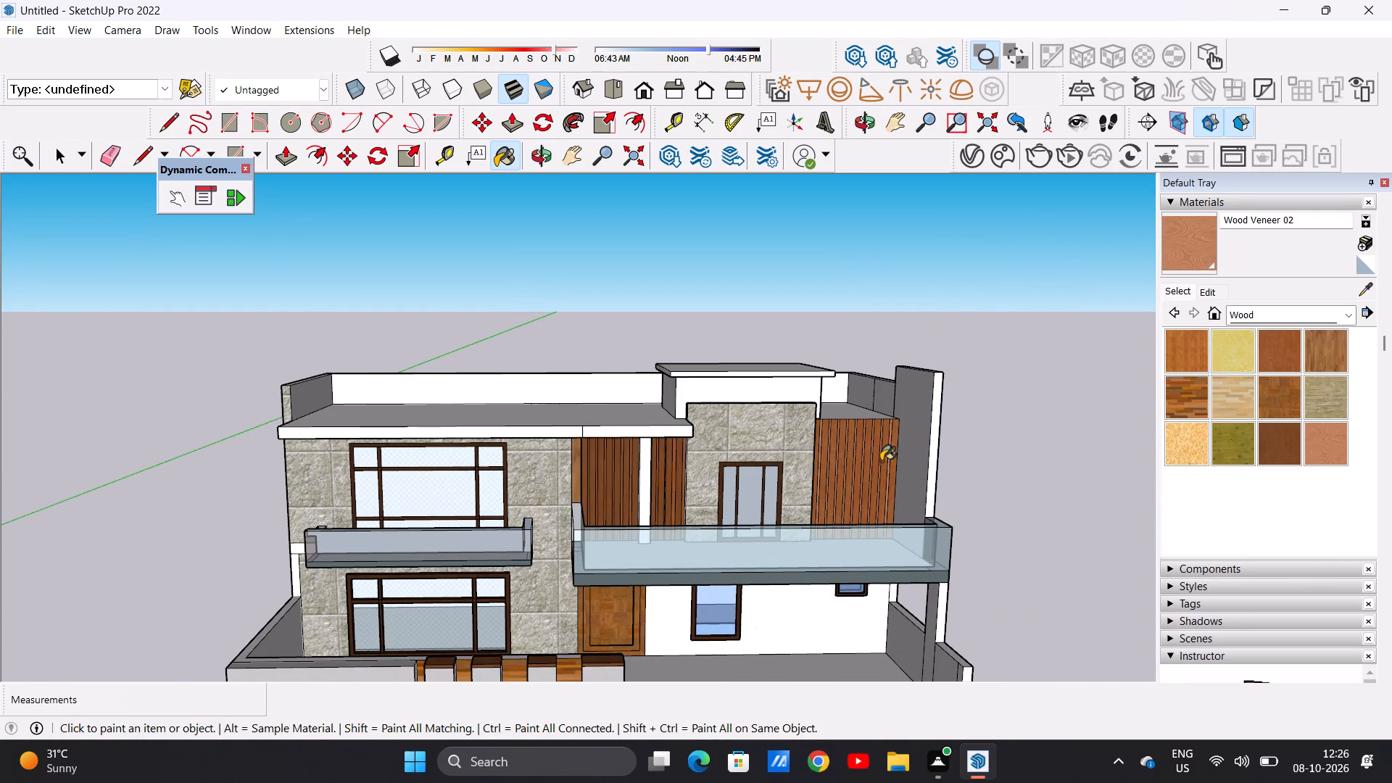
middle_click_drag(605, 516, 611, 556)
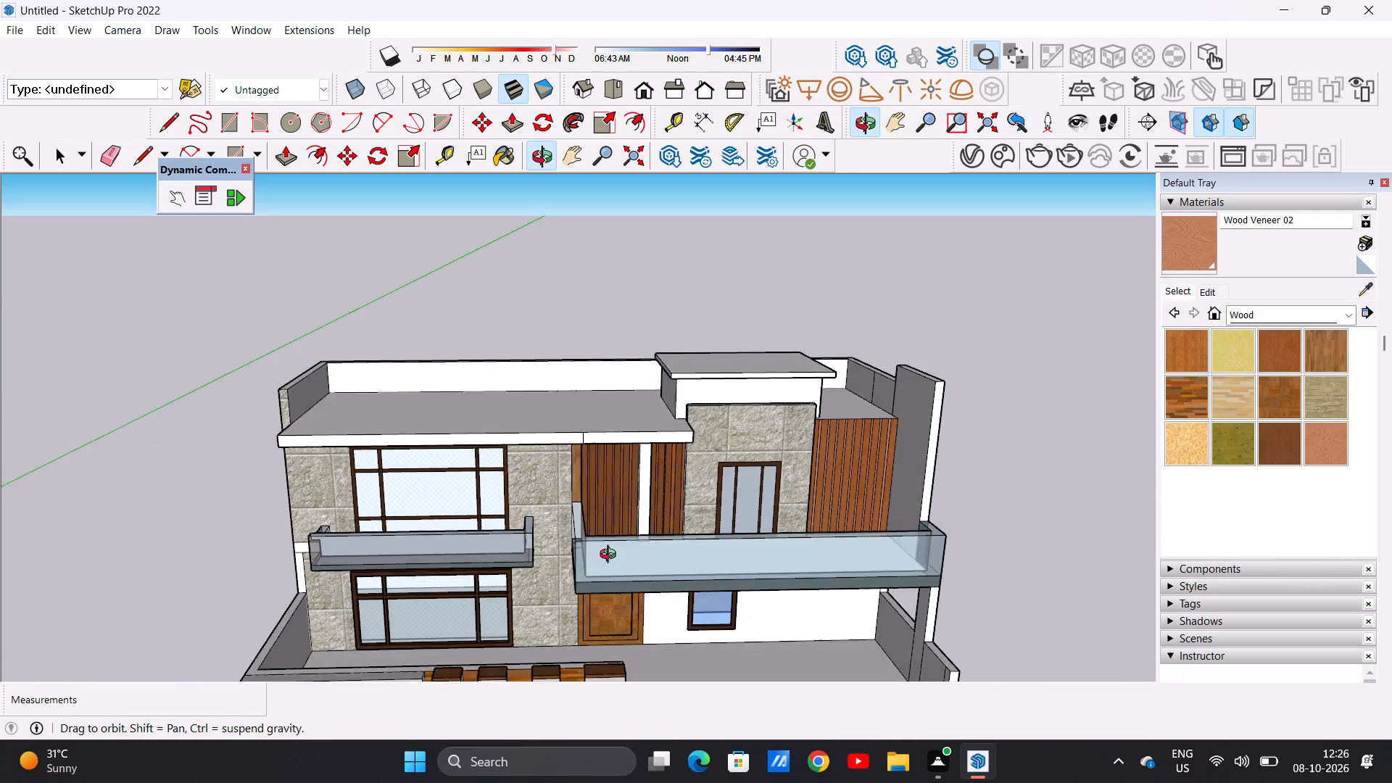
middle_click_drag(611, 556, 637, 604)
middle_click_drag(595, 542, 568, 487)
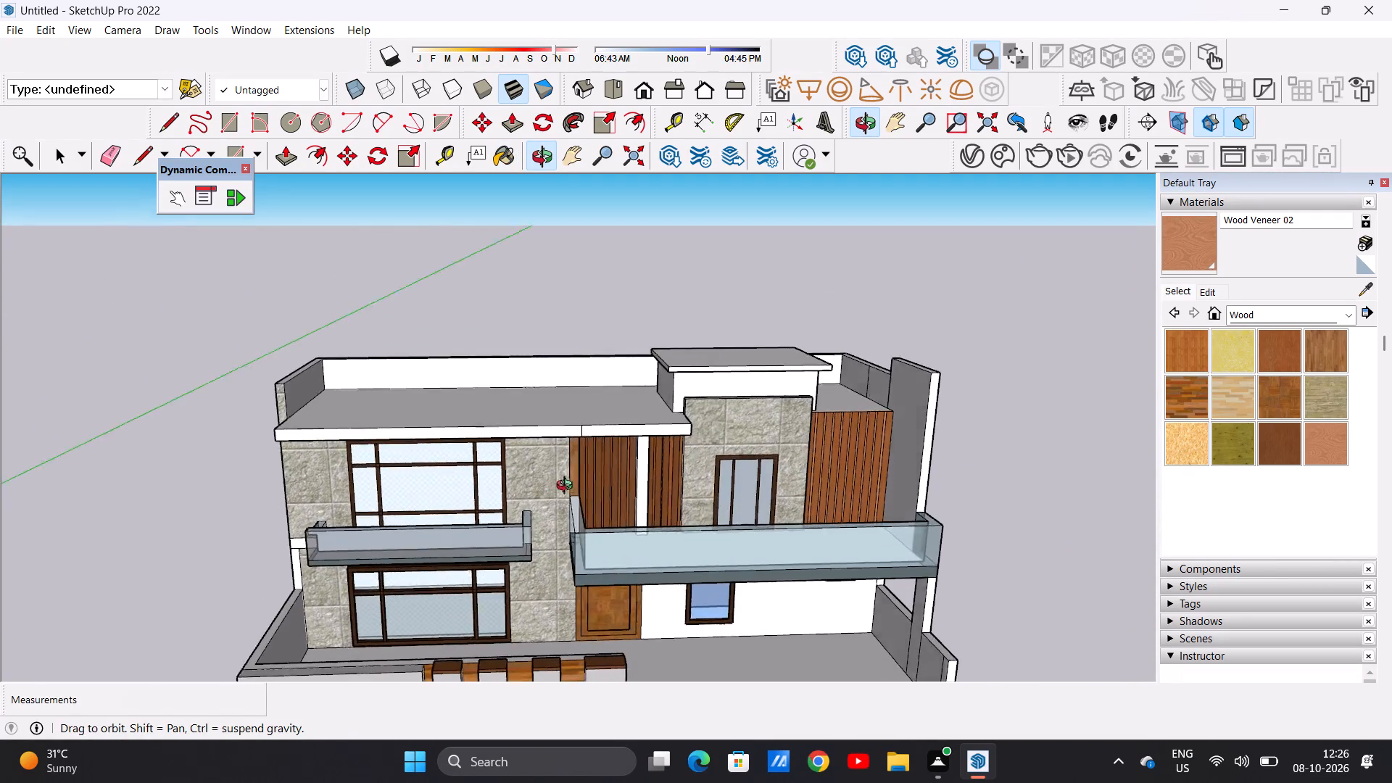
middle_click_drag(568, 487, 815, 447)
scroll(608, 476, "up", 5)
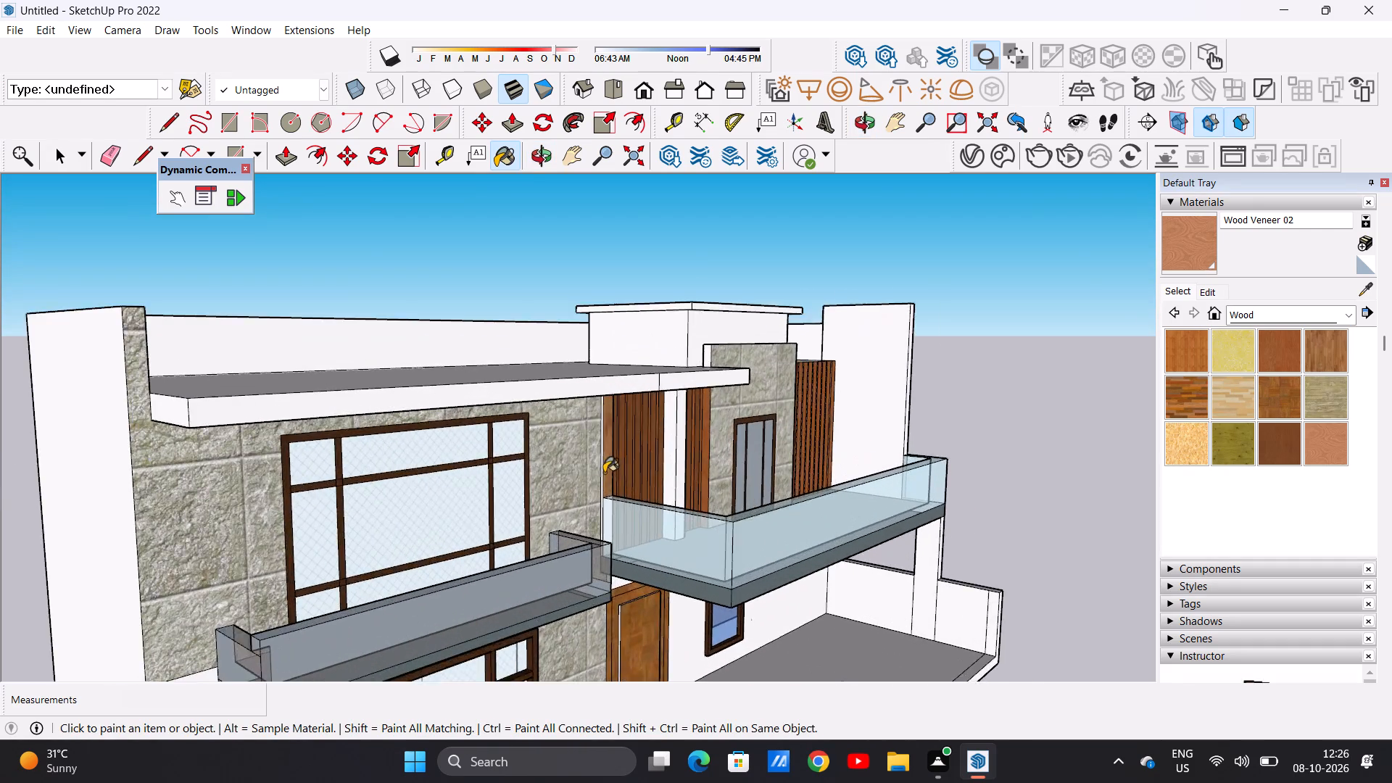
scroll(604, 473, "up", 12)
left_click(598, 458)
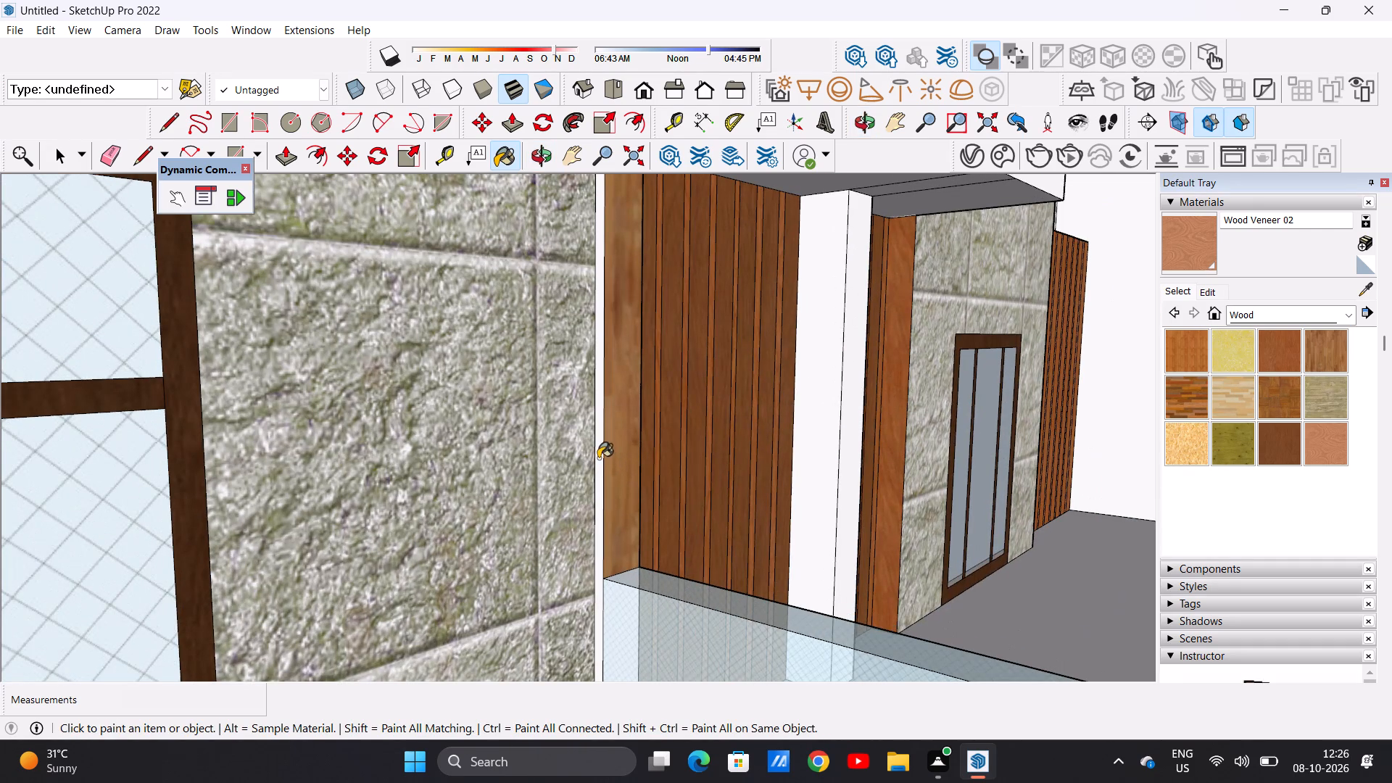
Erase the two stray lines crossing the roof overhang's underside above the light wood edge of the recess.
scroll(601, 486, "down", 20)
scroll(601, 486, "down", 1)
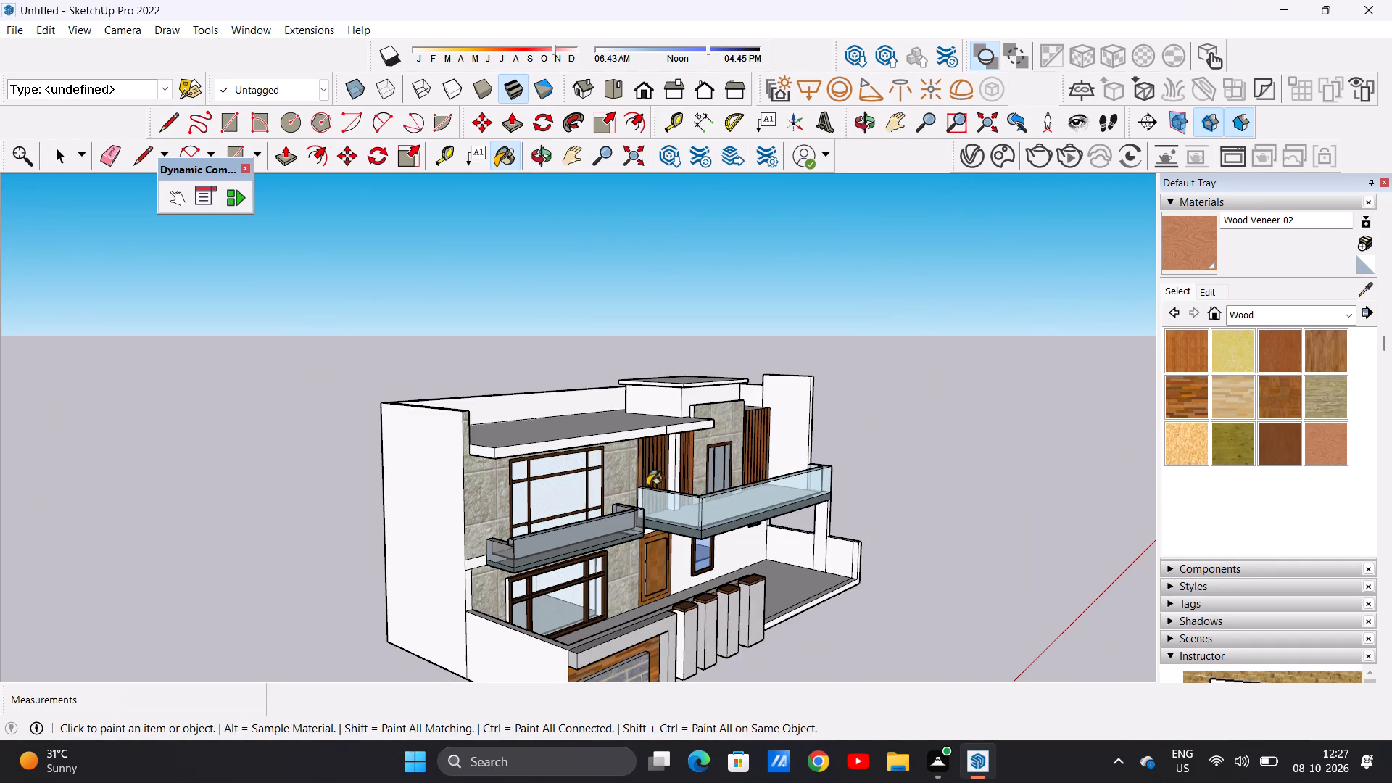
middle_click_drag(589, 498, 291, 351)
scroll(503, 424, "up", 6)
scroll(571, 419, "up", 2)
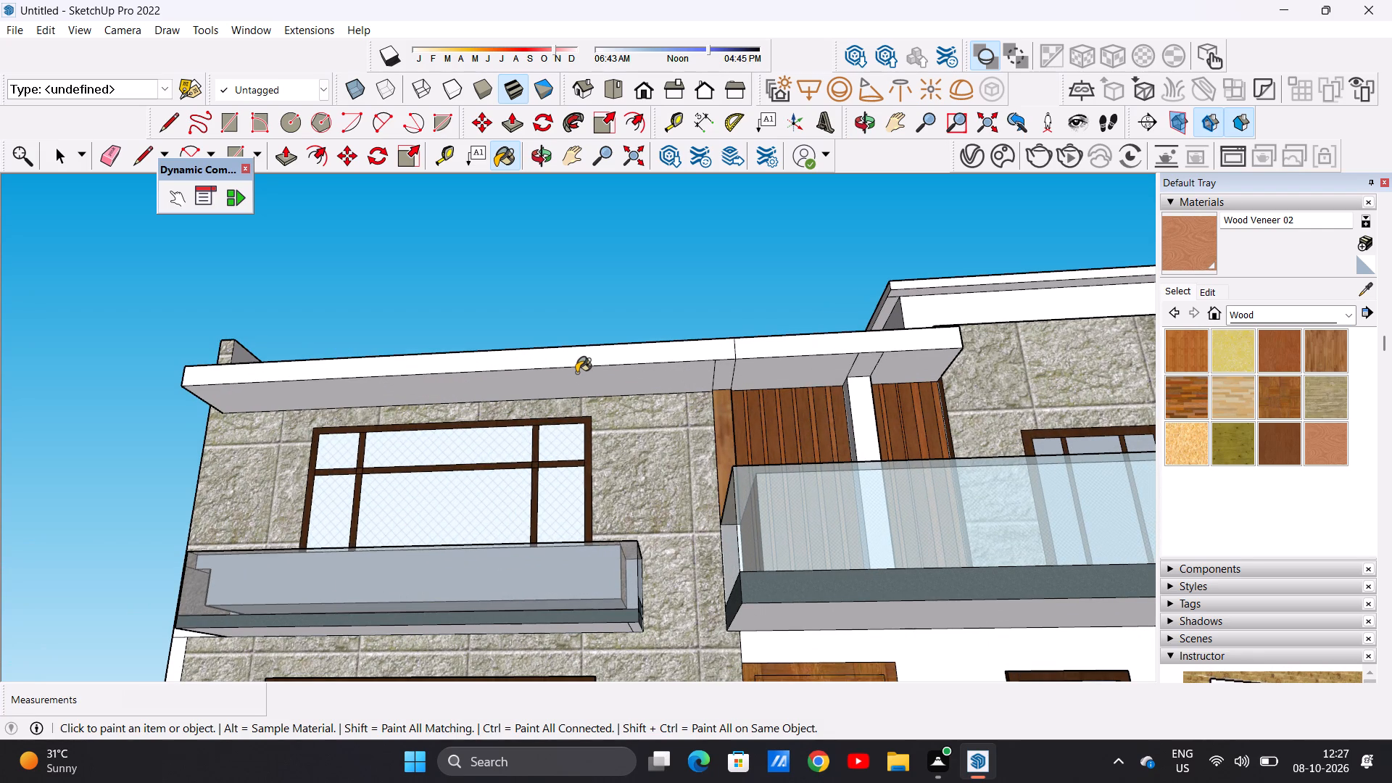
key("e")
scroll(758, 381, "up", 5)
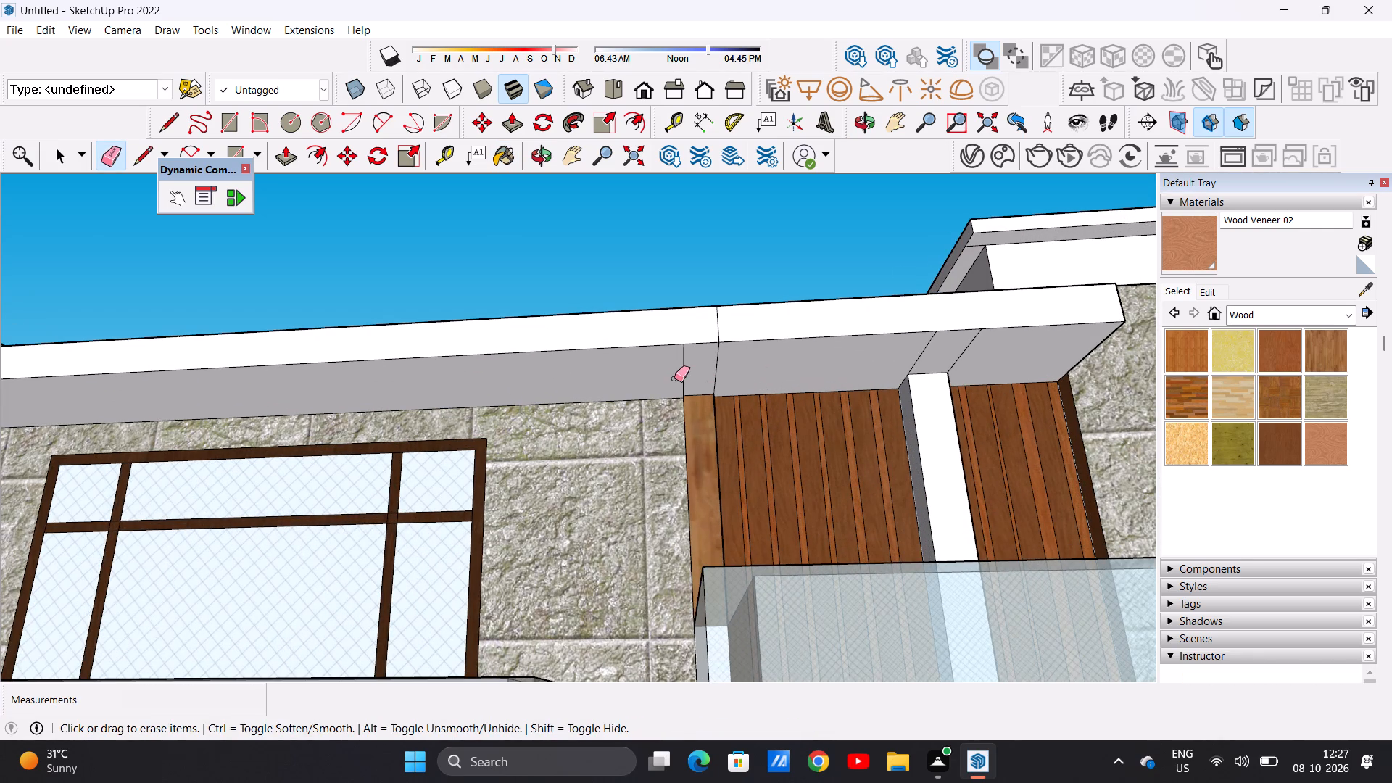
left_click_drag(674, 378, 697, 370)
left_click_drag(700, 369, 718, 369)
Erase the short vertical division line on the roof overhang's front fascia.
scroll(719, 372, "down", 9)
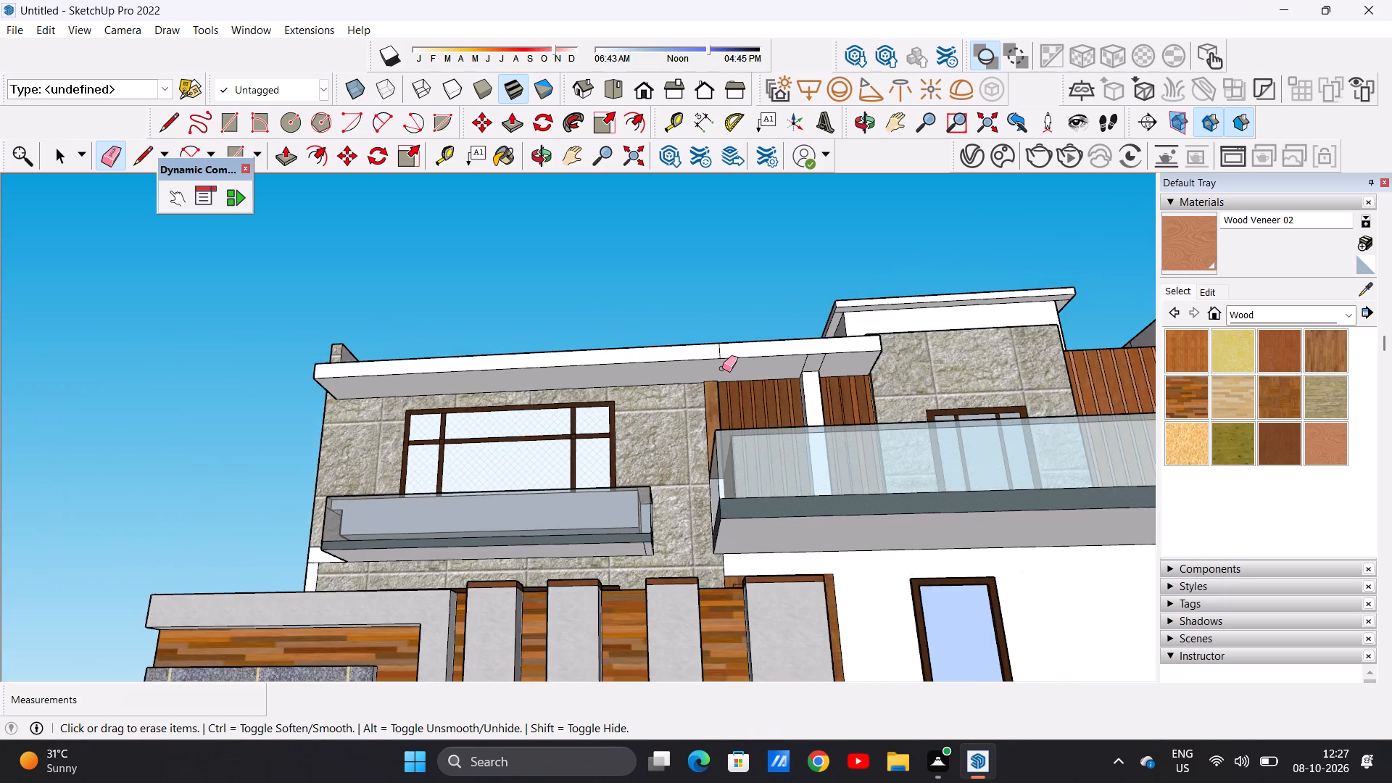
middle_click_drag(718, 373, 734, 476)
scroll(724, 353, "up", 6)
left_click_drag(723, 361, 729, 361)
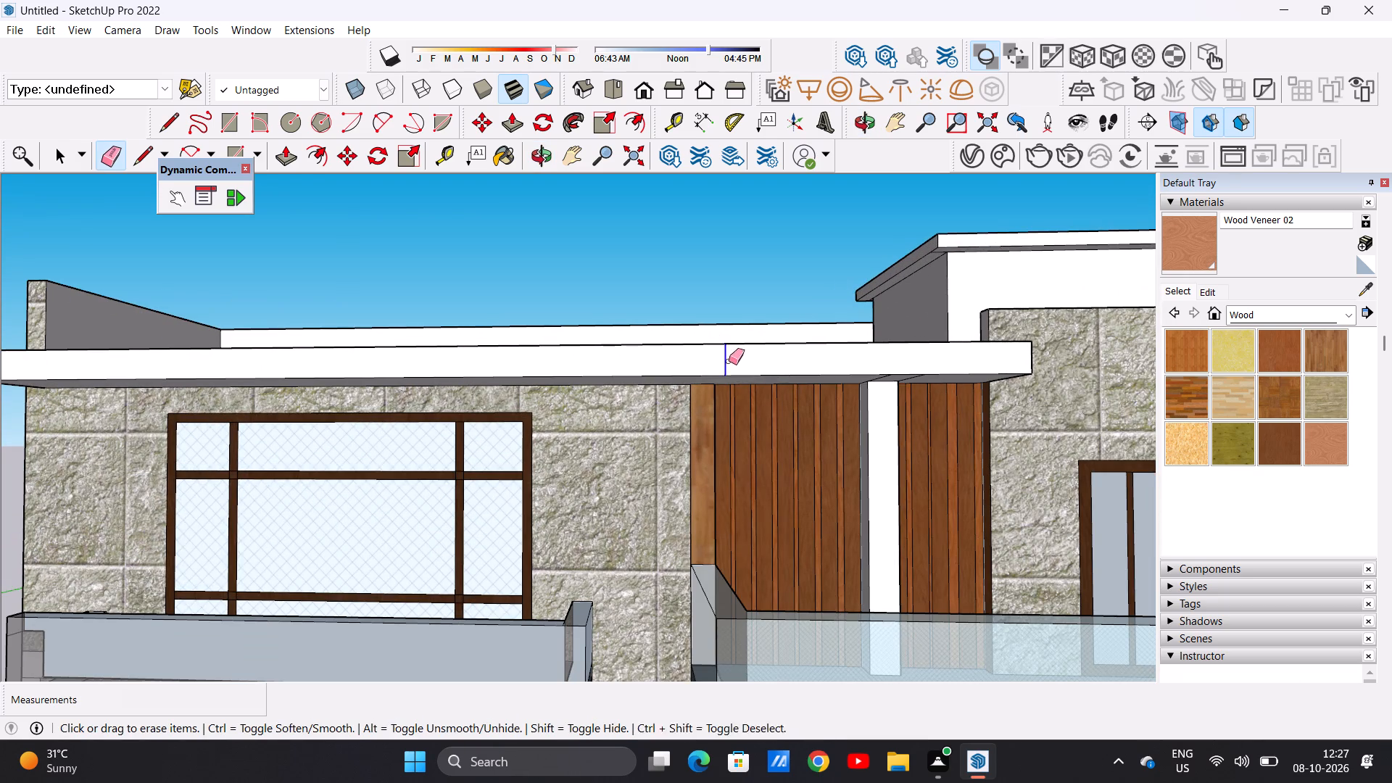
left_click_drag(729, 361, 750, 361)
Erase the two remaining lines crossing the overhang's underside in front of the white column.
scroll(750, 361, "down", 4)
middle_click_drag(853, 376, 829, 244)
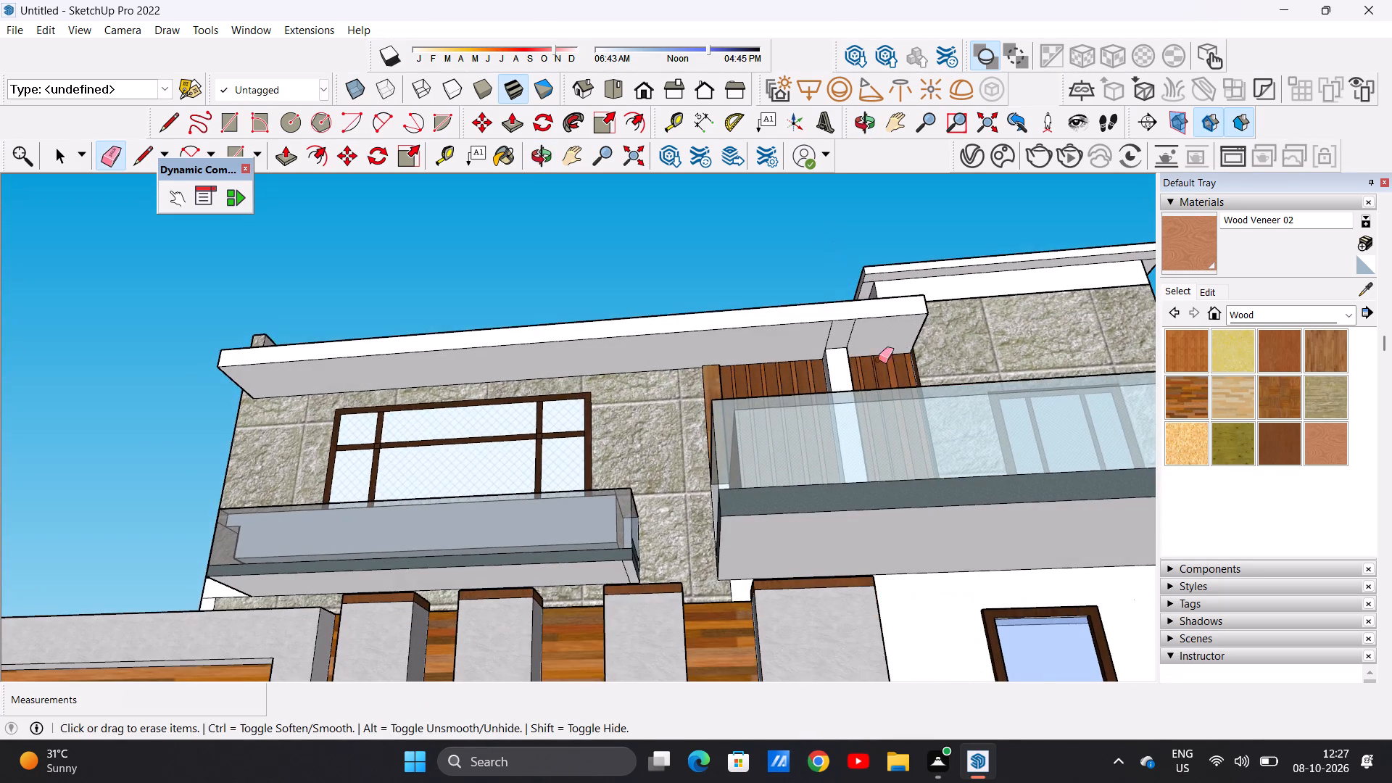
scroll(877, 360, "up", 9)
left_click_drag(768, 312, 844, 301)
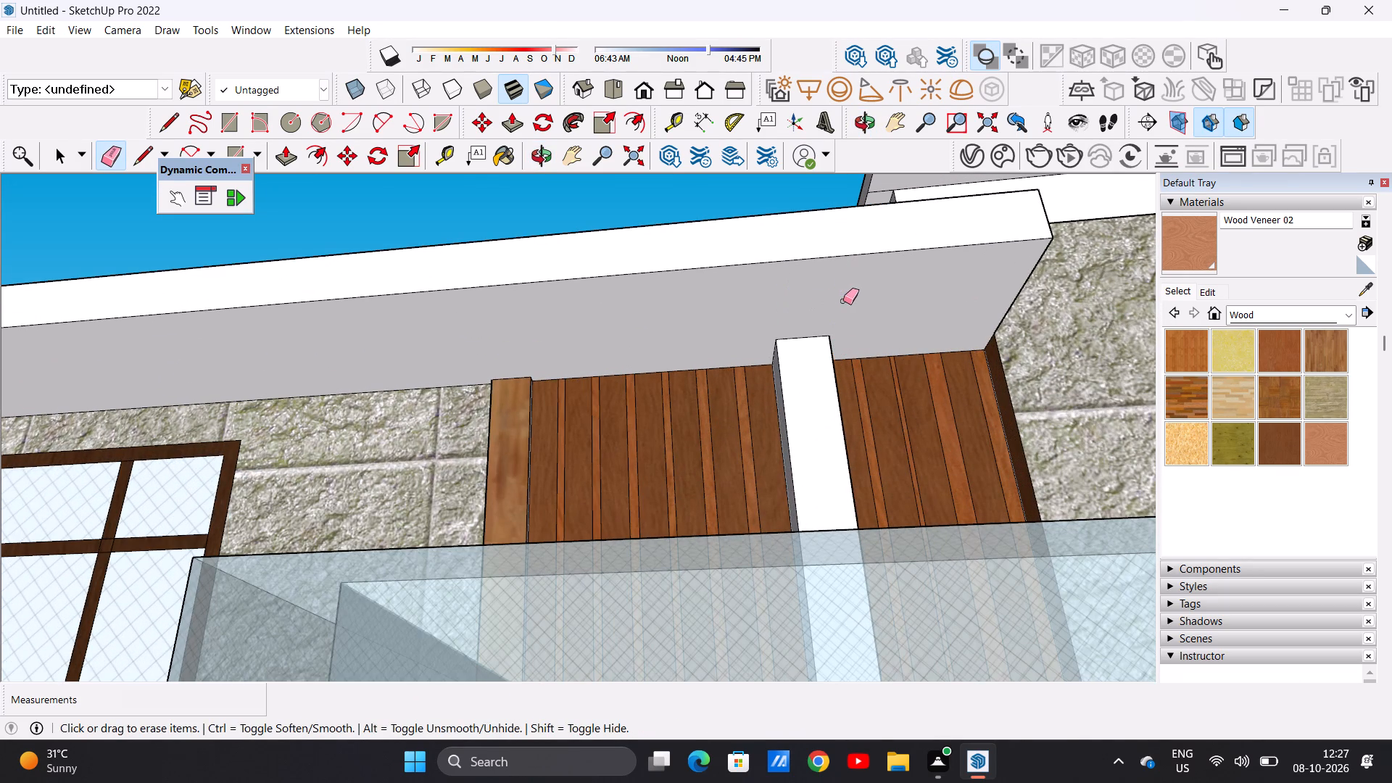
key("space")
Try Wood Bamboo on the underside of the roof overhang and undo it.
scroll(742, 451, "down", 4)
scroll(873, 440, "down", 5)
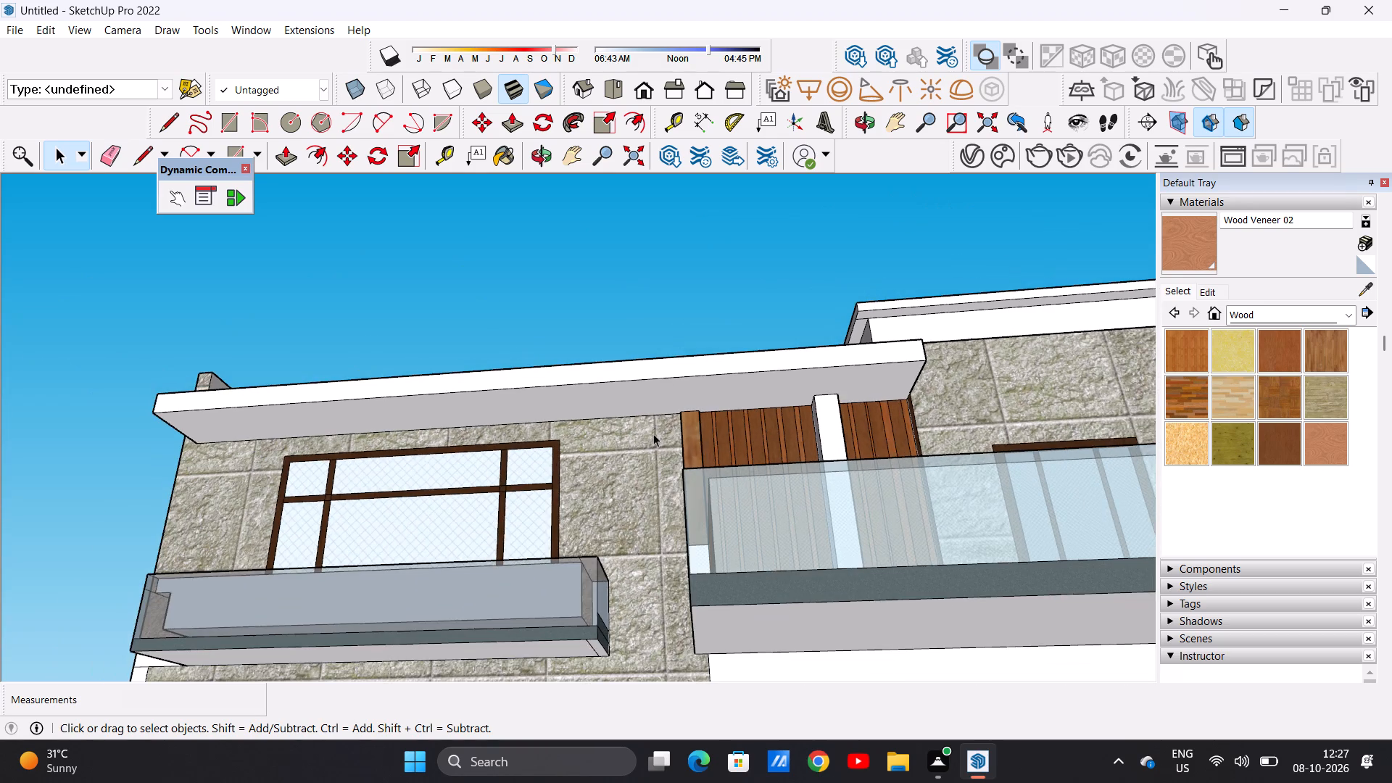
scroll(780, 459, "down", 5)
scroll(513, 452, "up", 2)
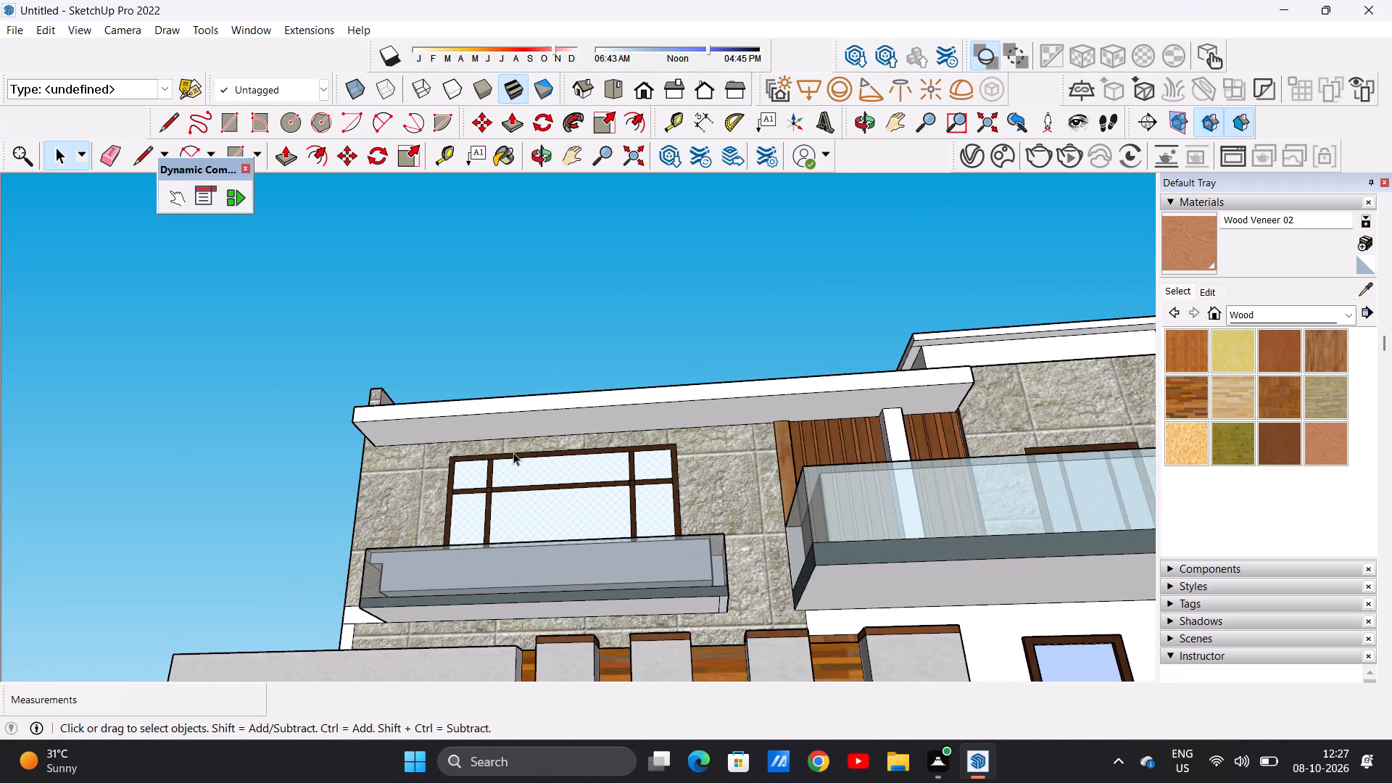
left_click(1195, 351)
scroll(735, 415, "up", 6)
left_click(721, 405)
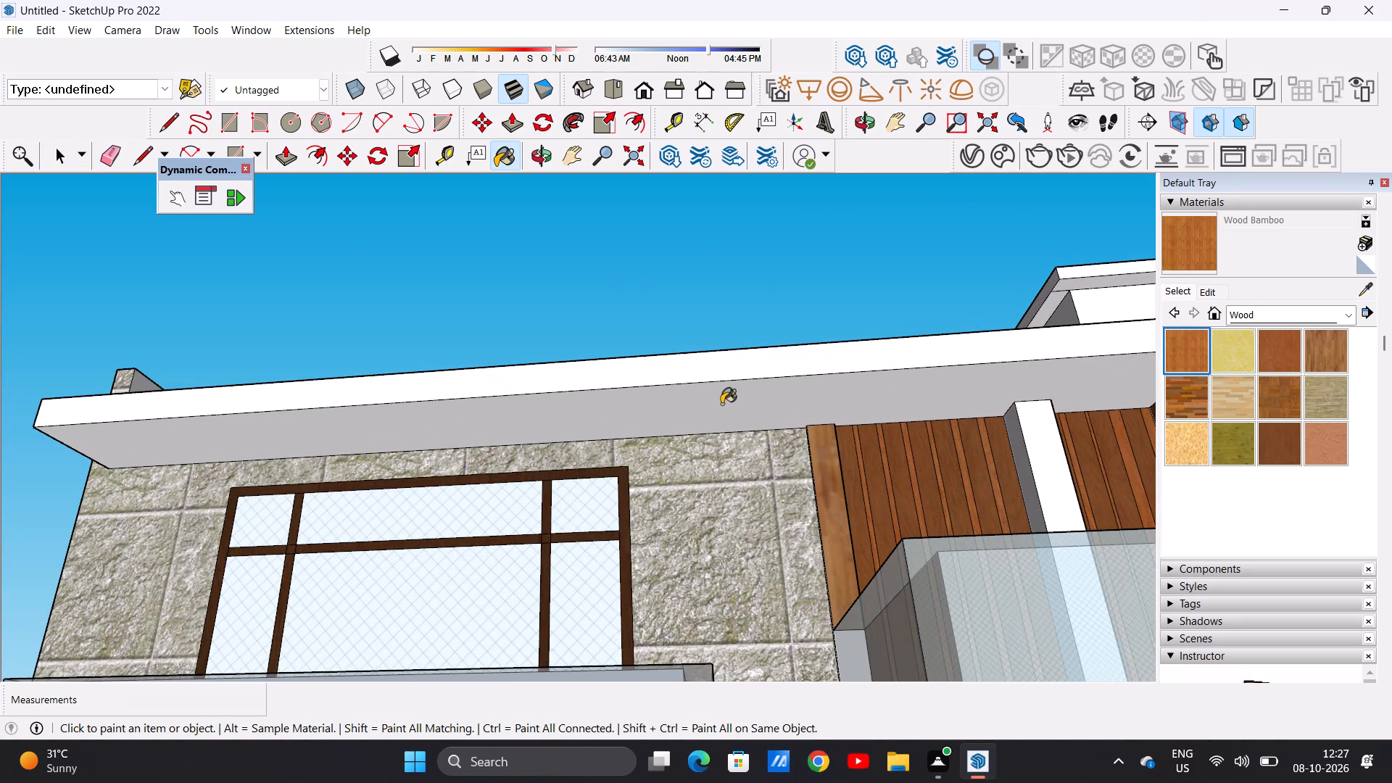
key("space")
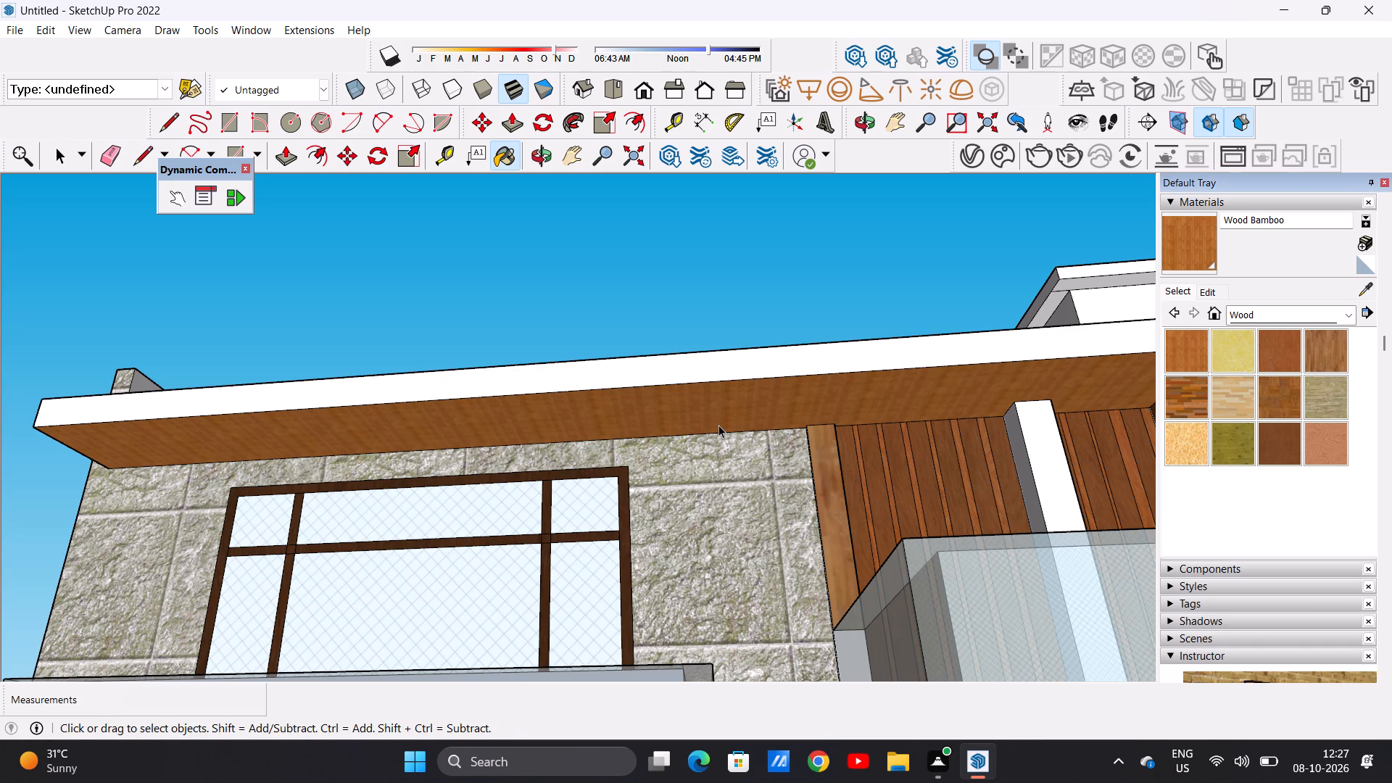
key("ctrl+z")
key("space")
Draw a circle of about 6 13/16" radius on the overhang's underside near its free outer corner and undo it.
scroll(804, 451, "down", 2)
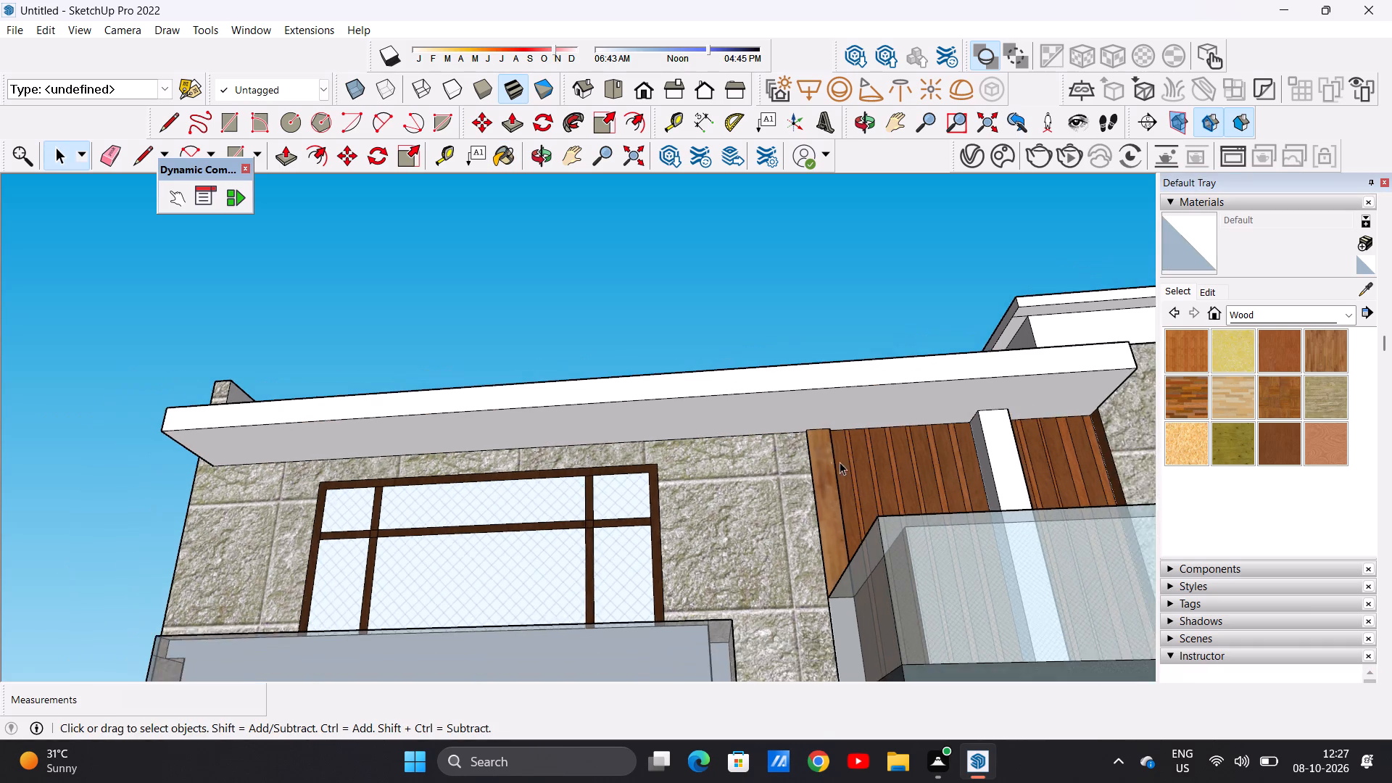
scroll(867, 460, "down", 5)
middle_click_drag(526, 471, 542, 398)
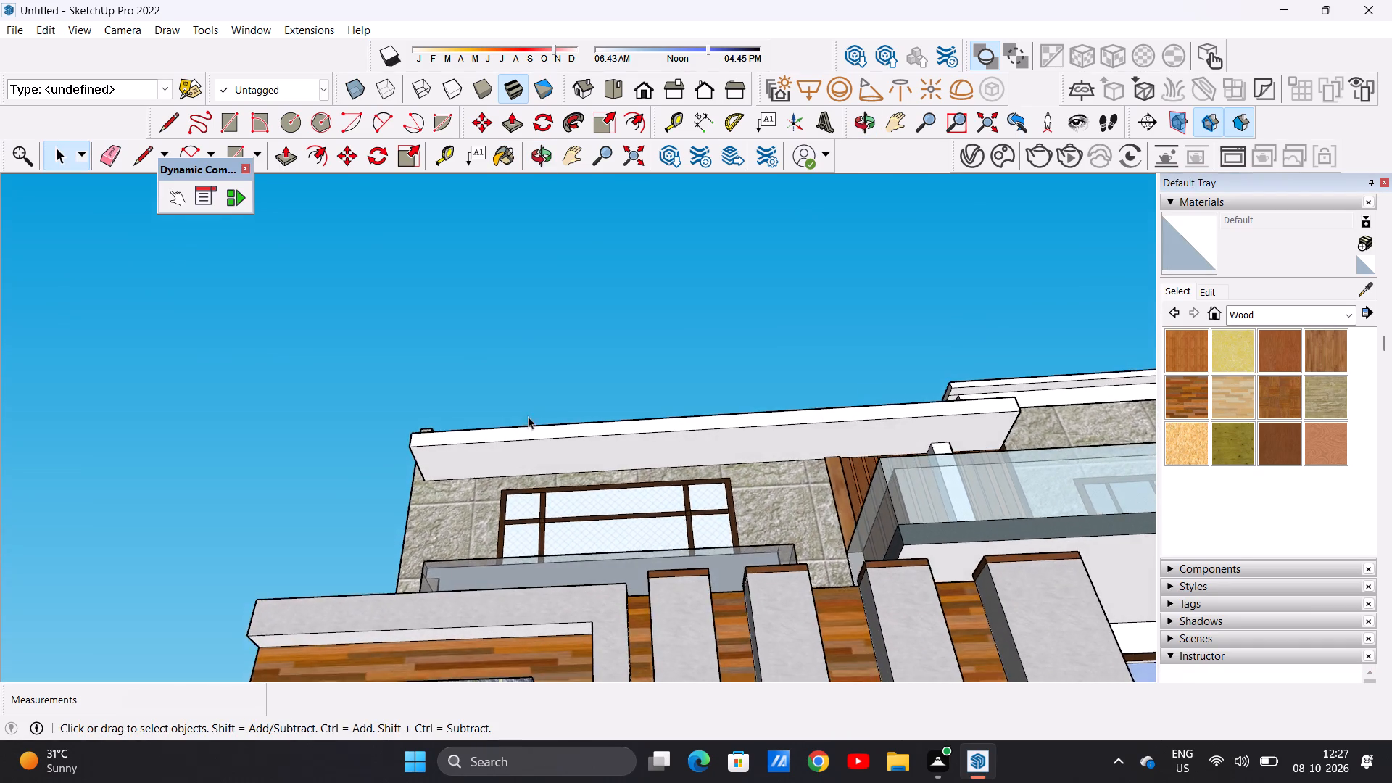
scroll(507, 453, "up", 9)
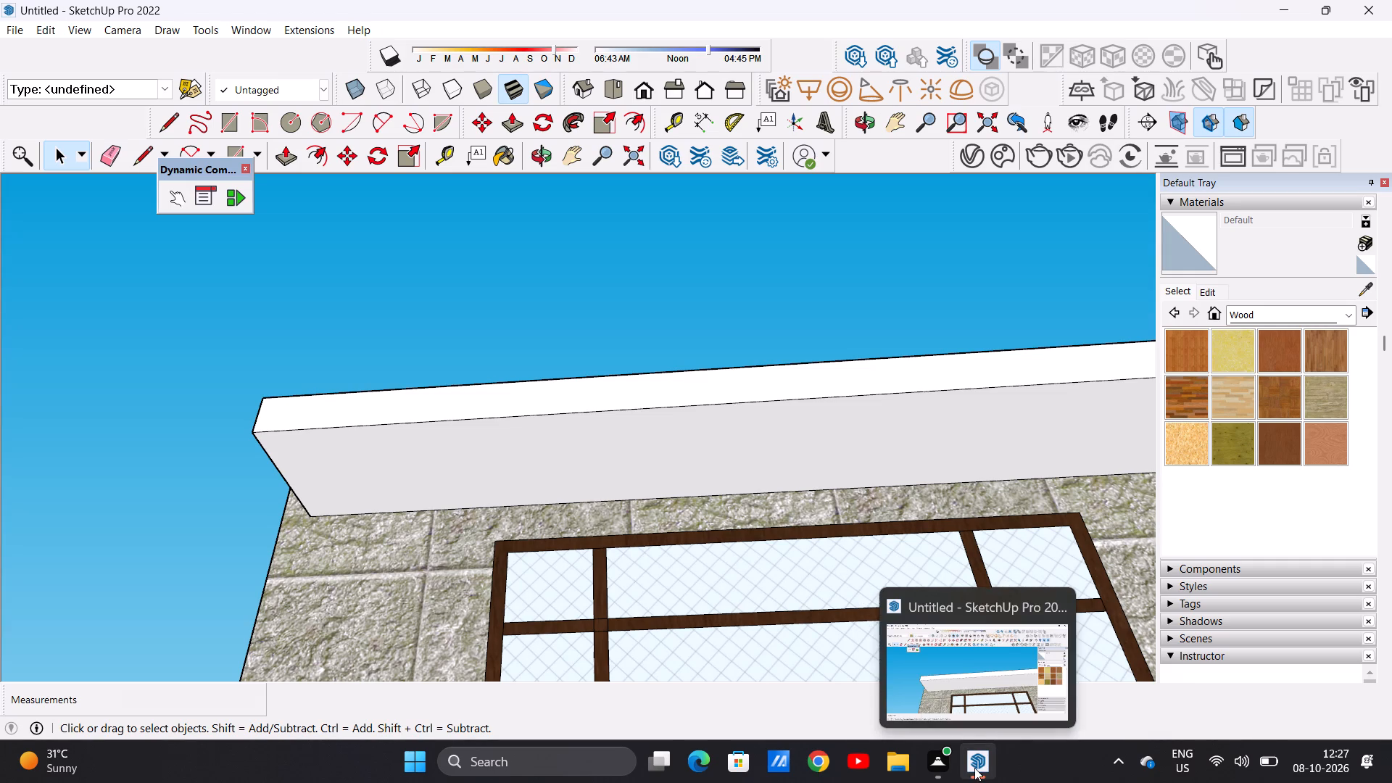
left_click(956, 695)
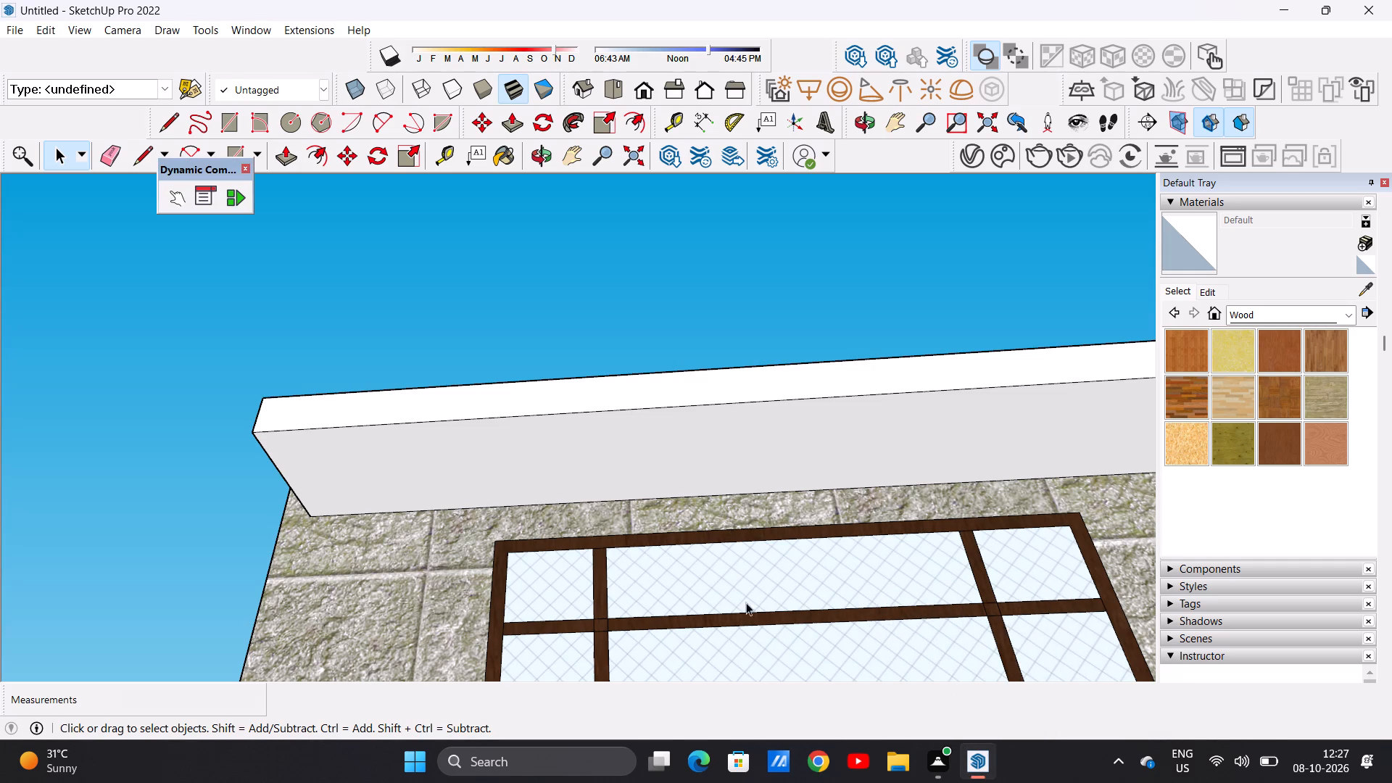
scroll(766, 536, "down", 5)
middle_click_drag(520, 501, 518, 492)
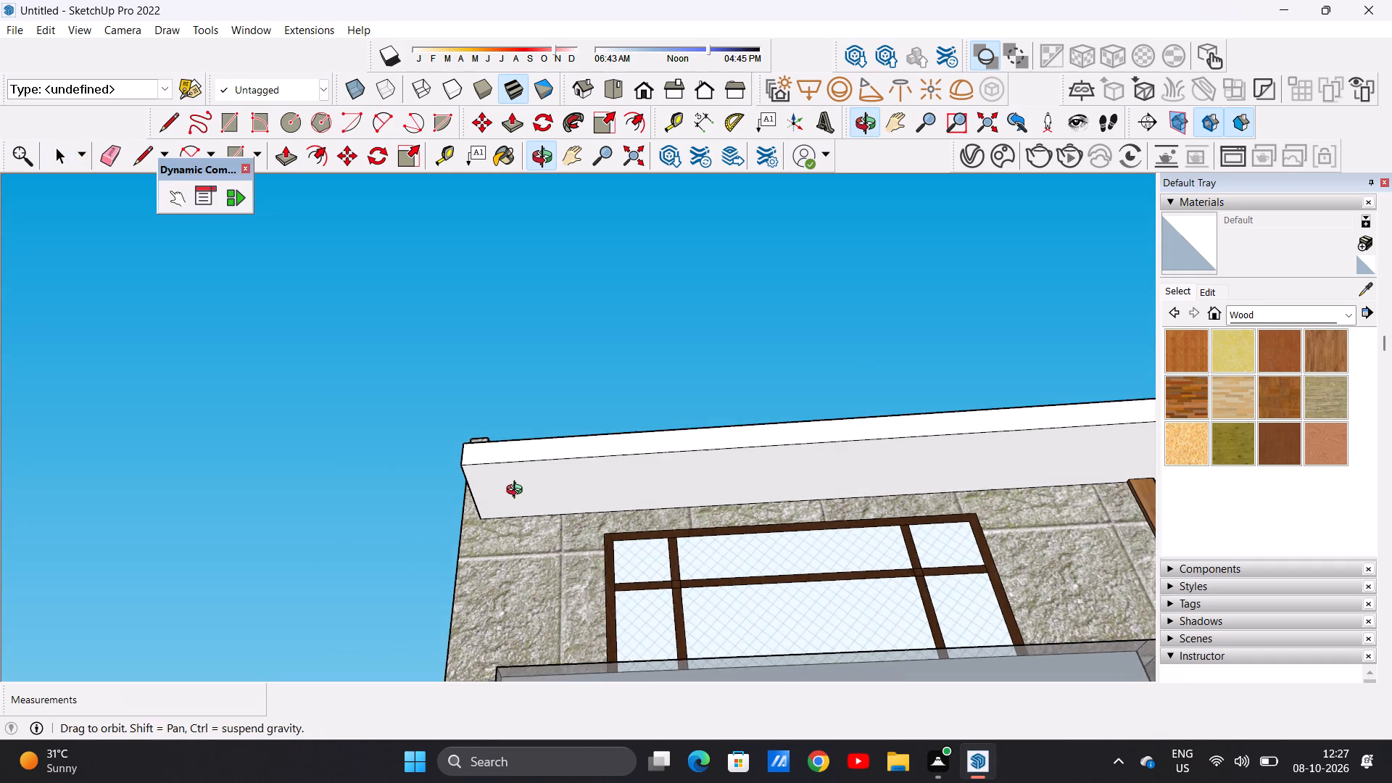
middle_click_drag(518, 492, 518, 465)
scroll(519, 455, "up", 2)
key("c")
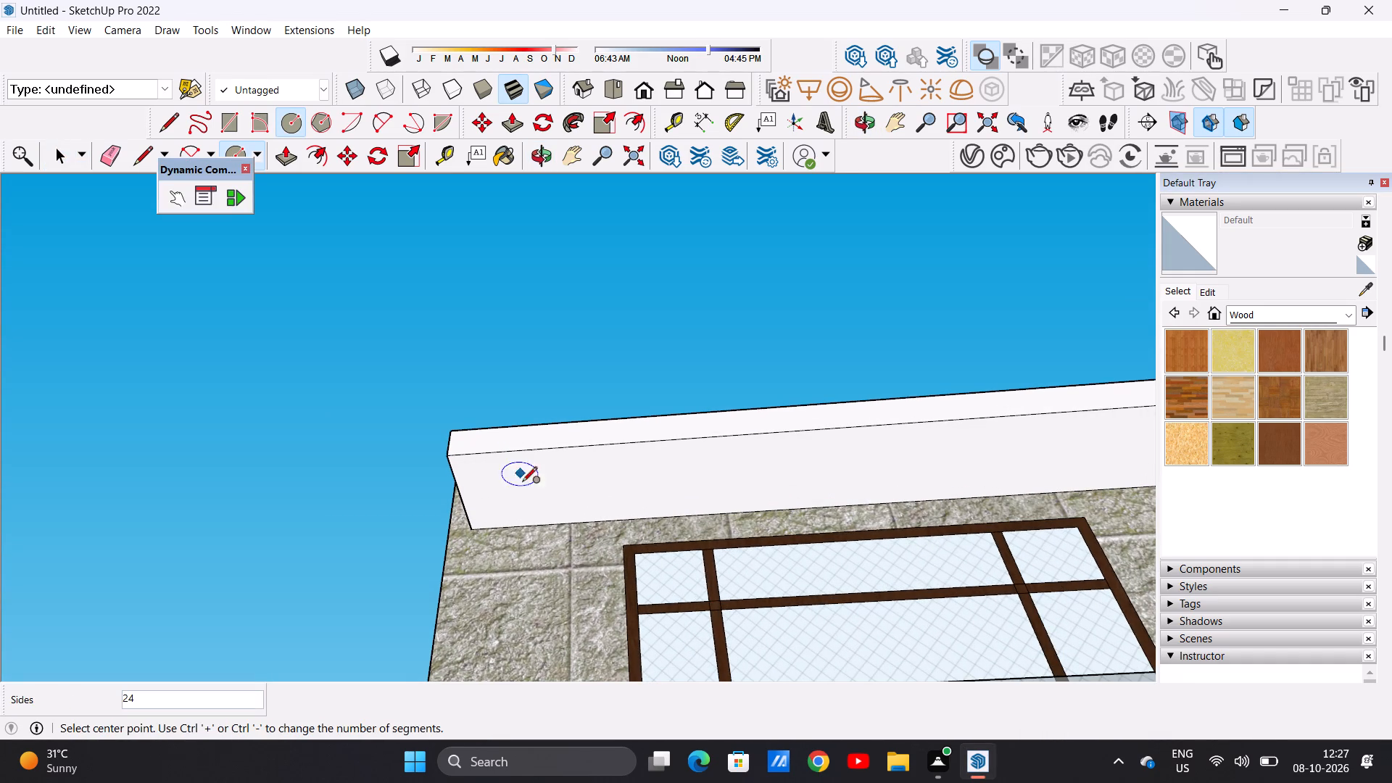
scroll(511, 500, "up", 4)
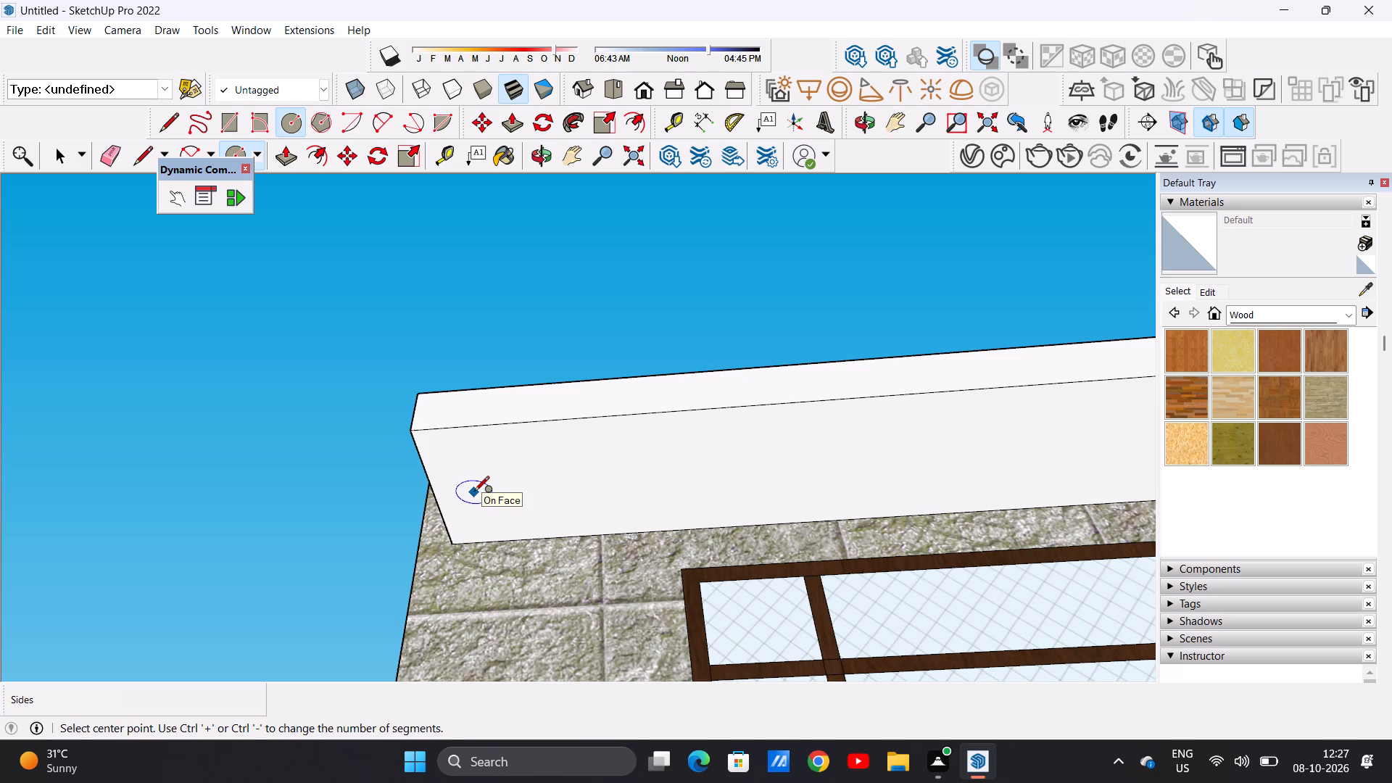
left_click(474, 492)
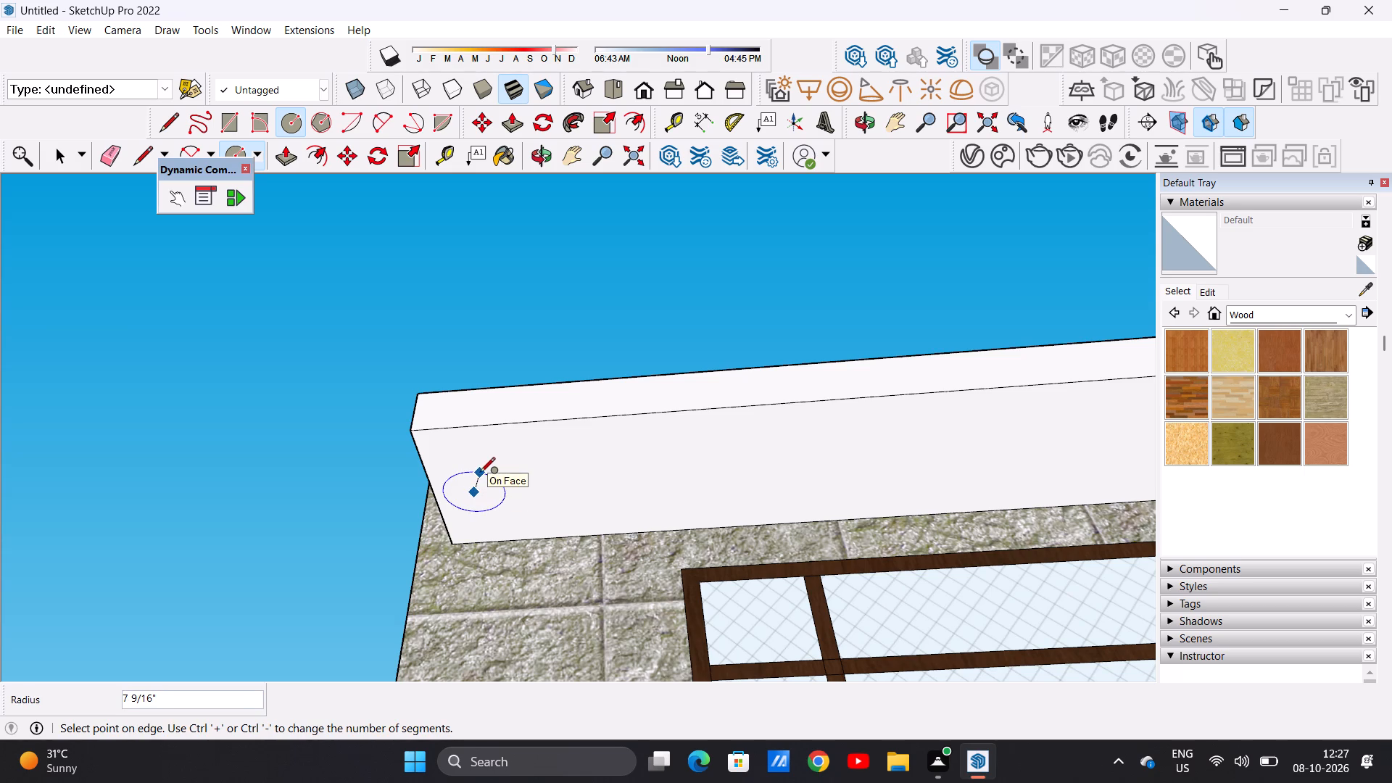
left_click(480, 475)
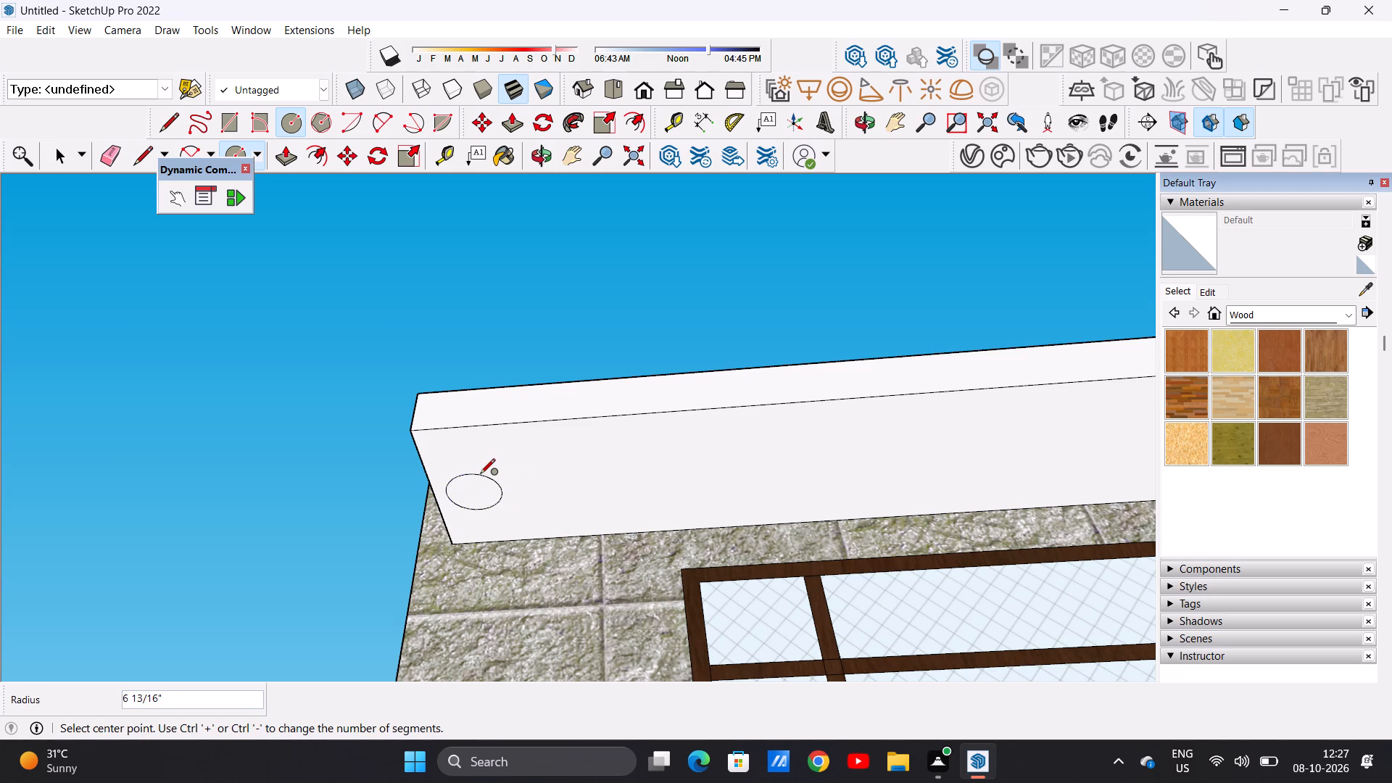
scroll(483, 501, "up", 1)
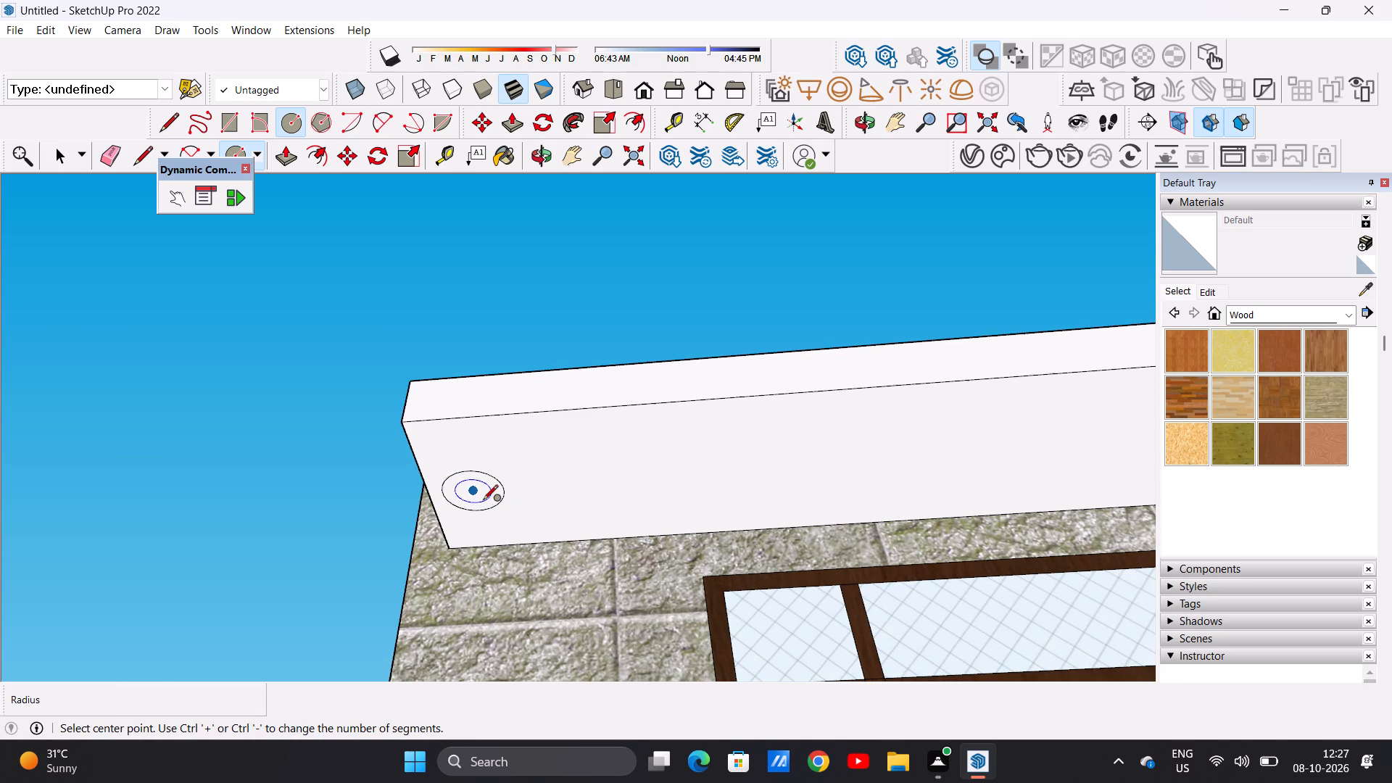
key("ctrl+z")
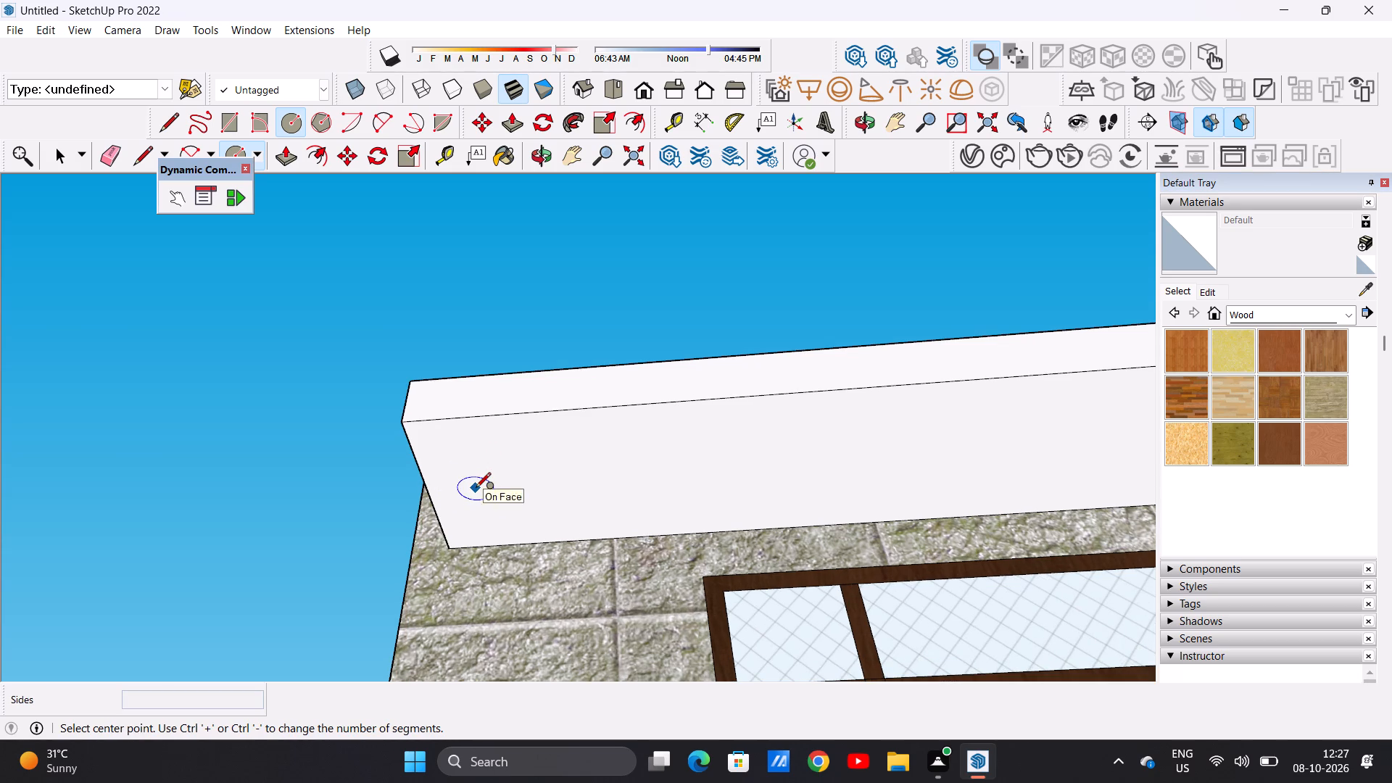
Draw a circle of about 4 5/8" radius on the overhang's underside near the outer corner beside the stone wall.
left_click(483, 489)
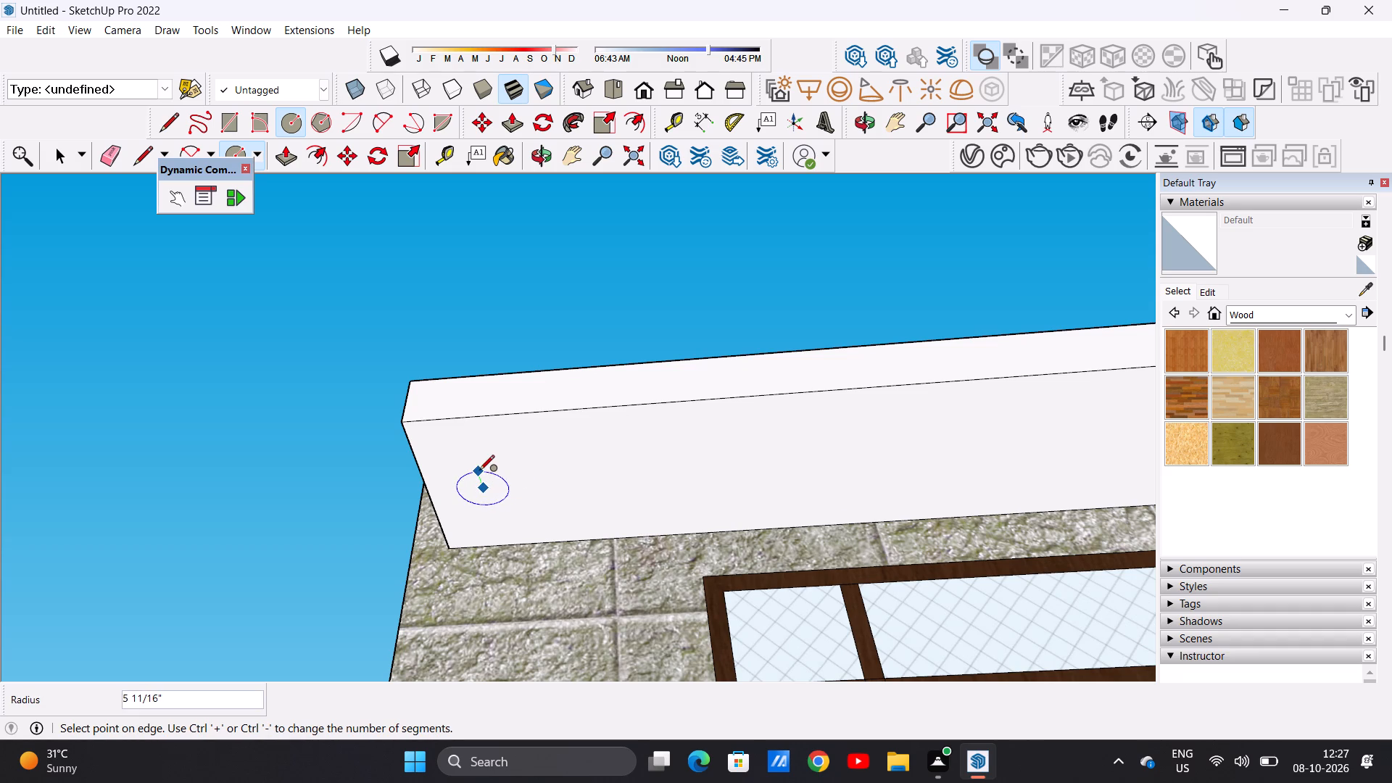
left_click(479, 475)
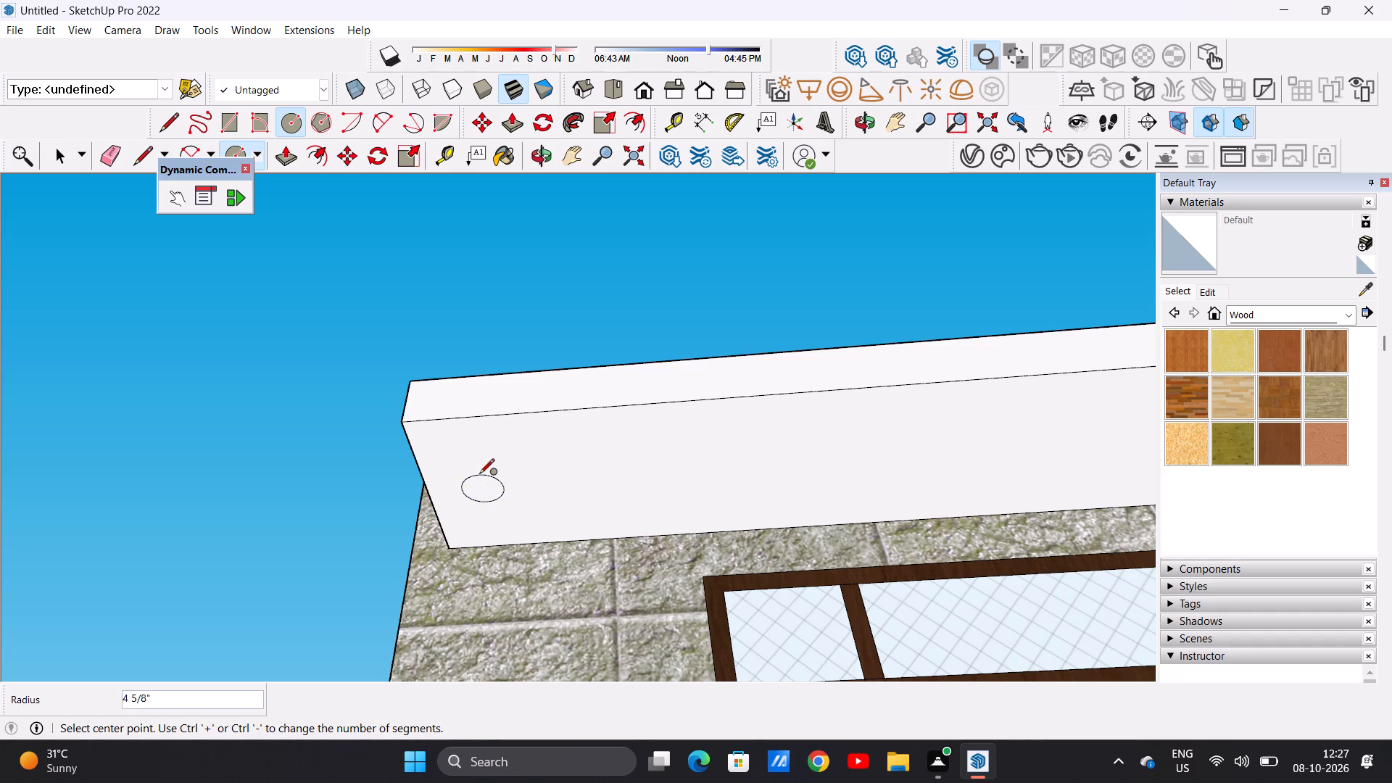
Copy the circle on the overhang's underside about 28' 1" along it, to near the white column.
key("space")
double_click(486, 485)
key("m")
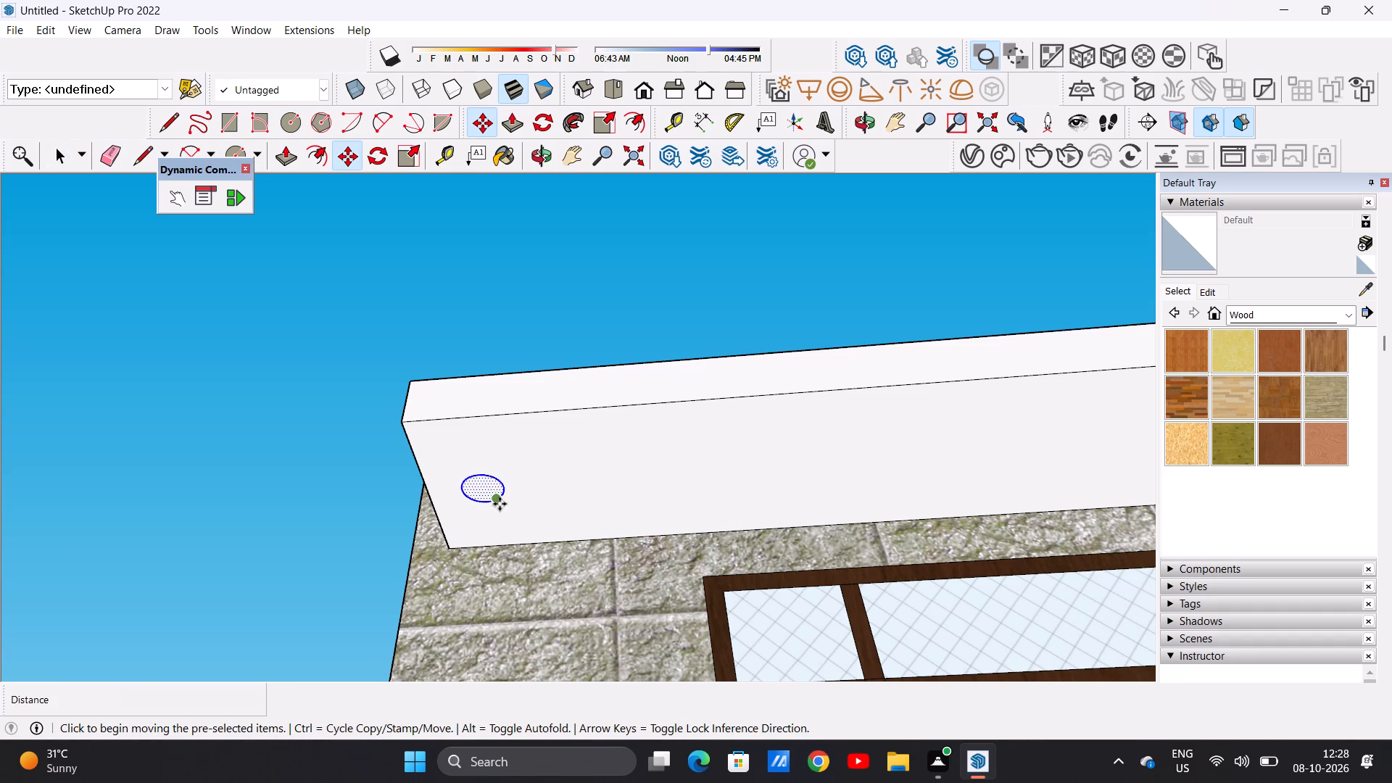
left_click(500, 504)
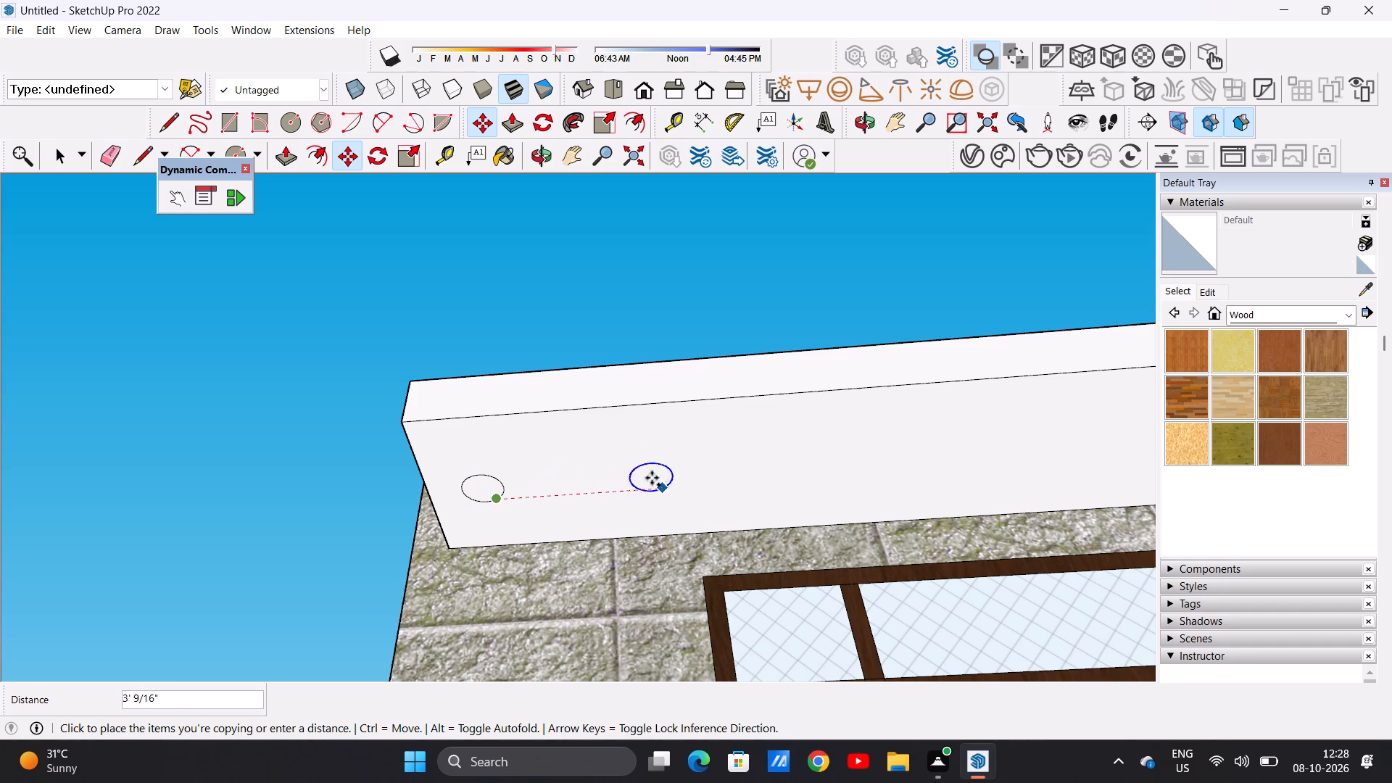
scroll(576, 486, "down", 9)
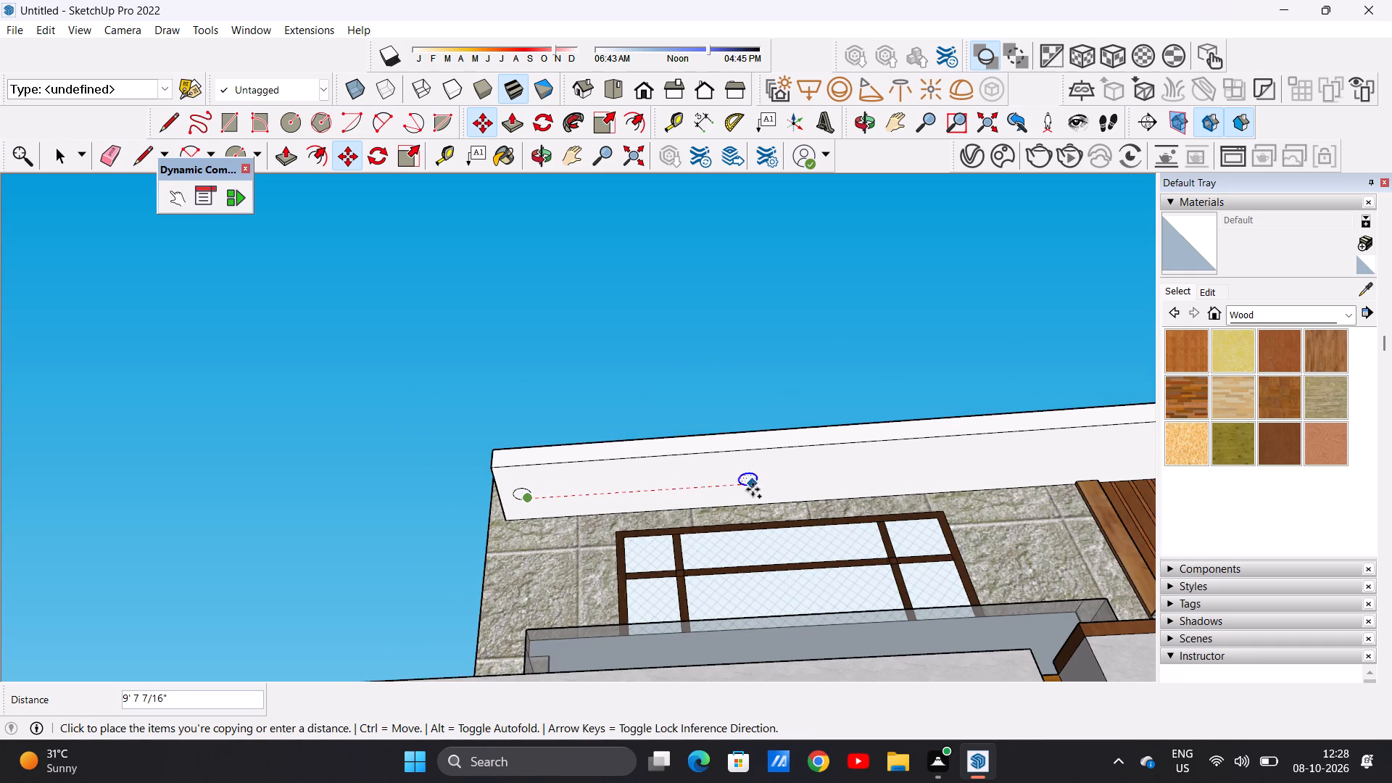
scroll(733, 497, "down", 4)
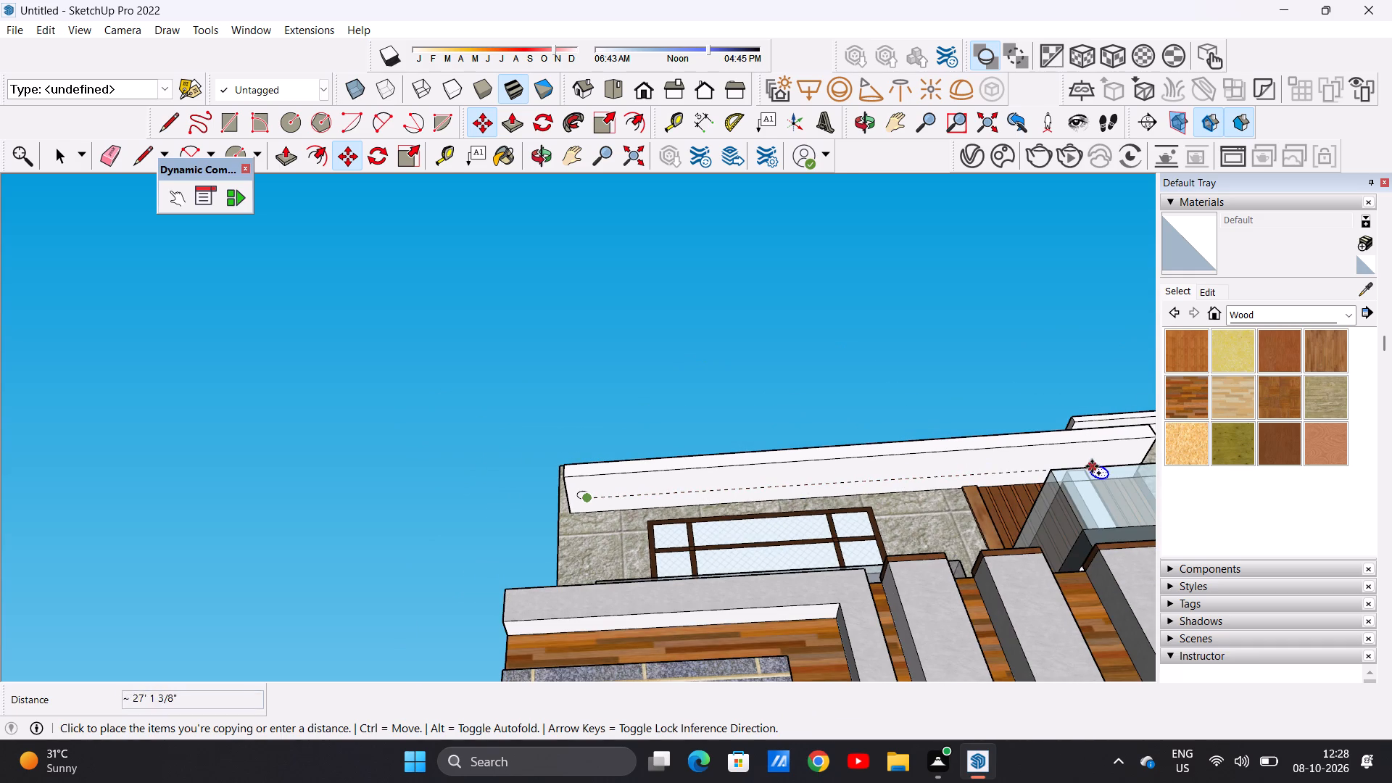
scroll(1095, 450, "up", 2)
scroll(882, 526, "down", 4)
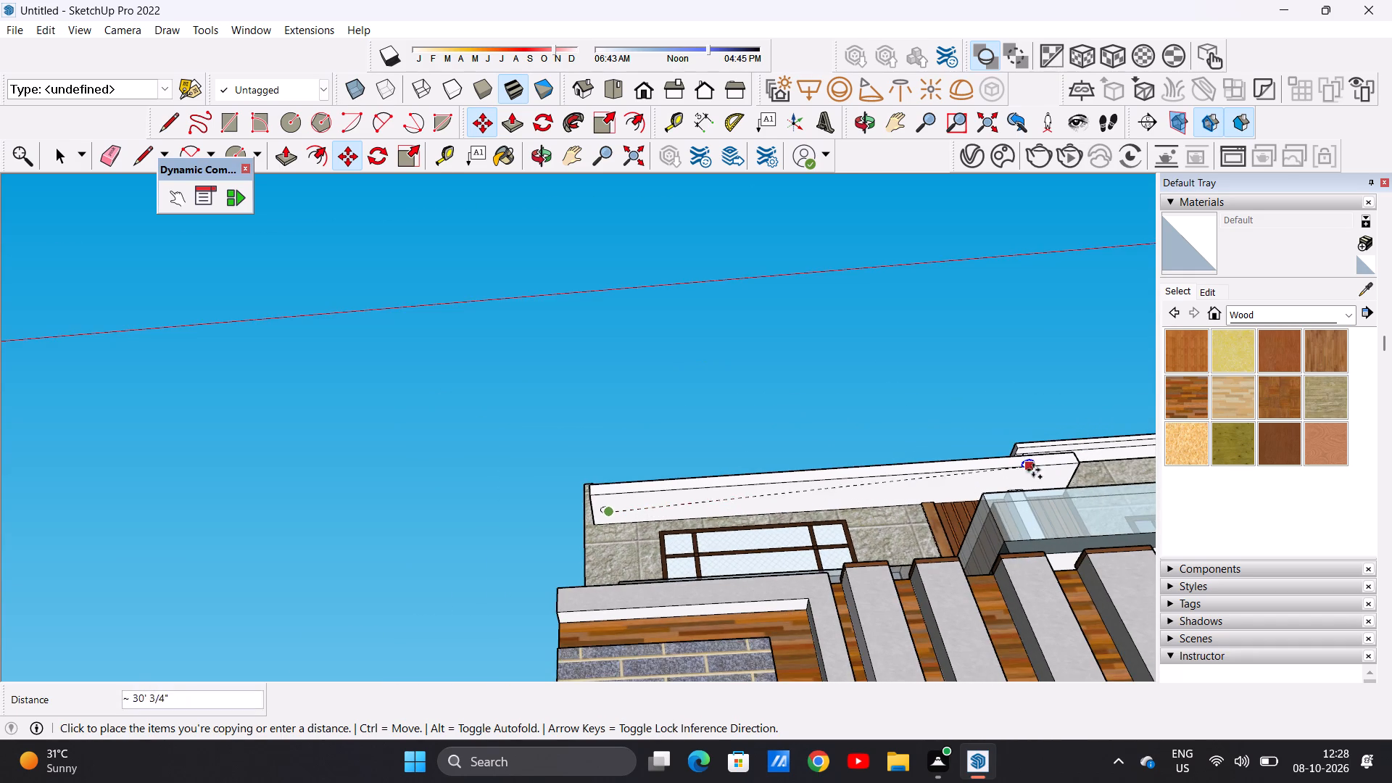
scroll(1069, 489, "up", 7)
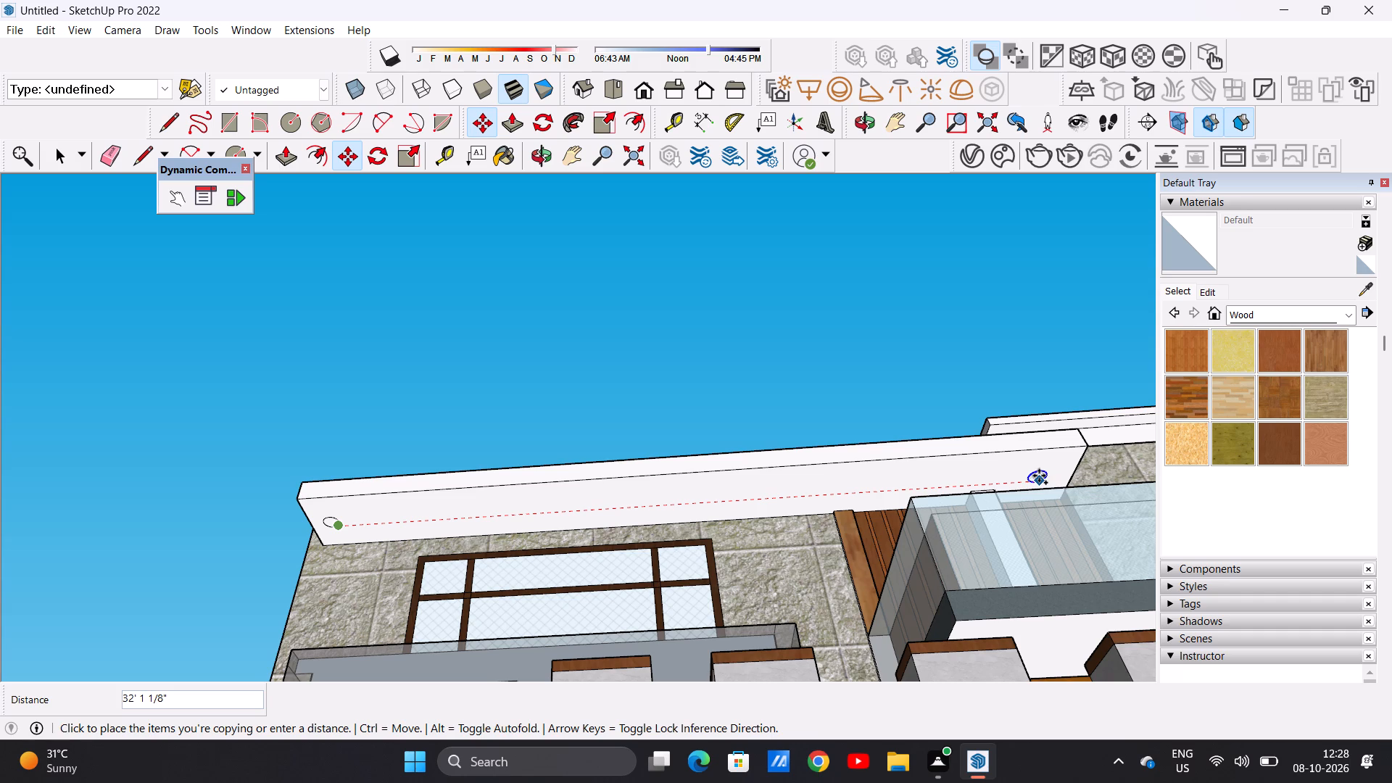
left_click(946, 479)
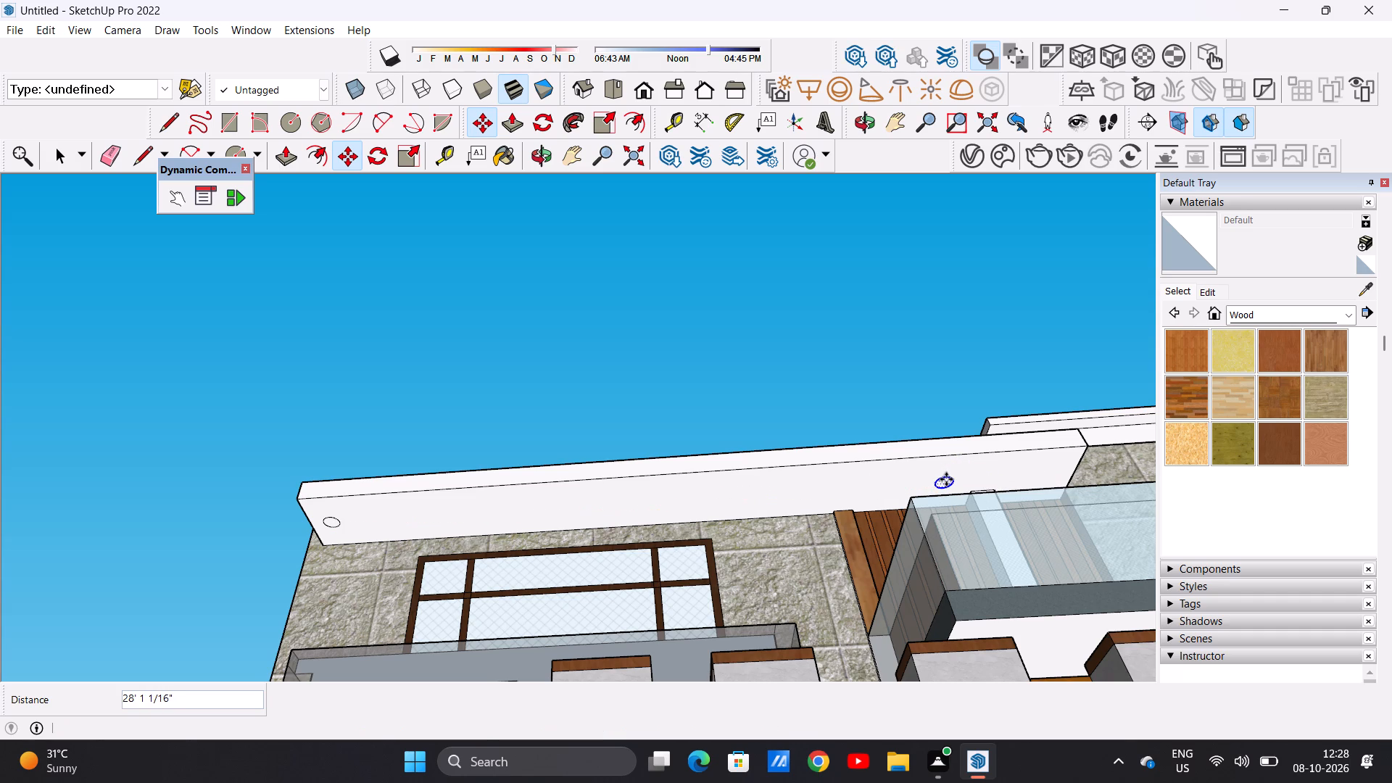
key("space")
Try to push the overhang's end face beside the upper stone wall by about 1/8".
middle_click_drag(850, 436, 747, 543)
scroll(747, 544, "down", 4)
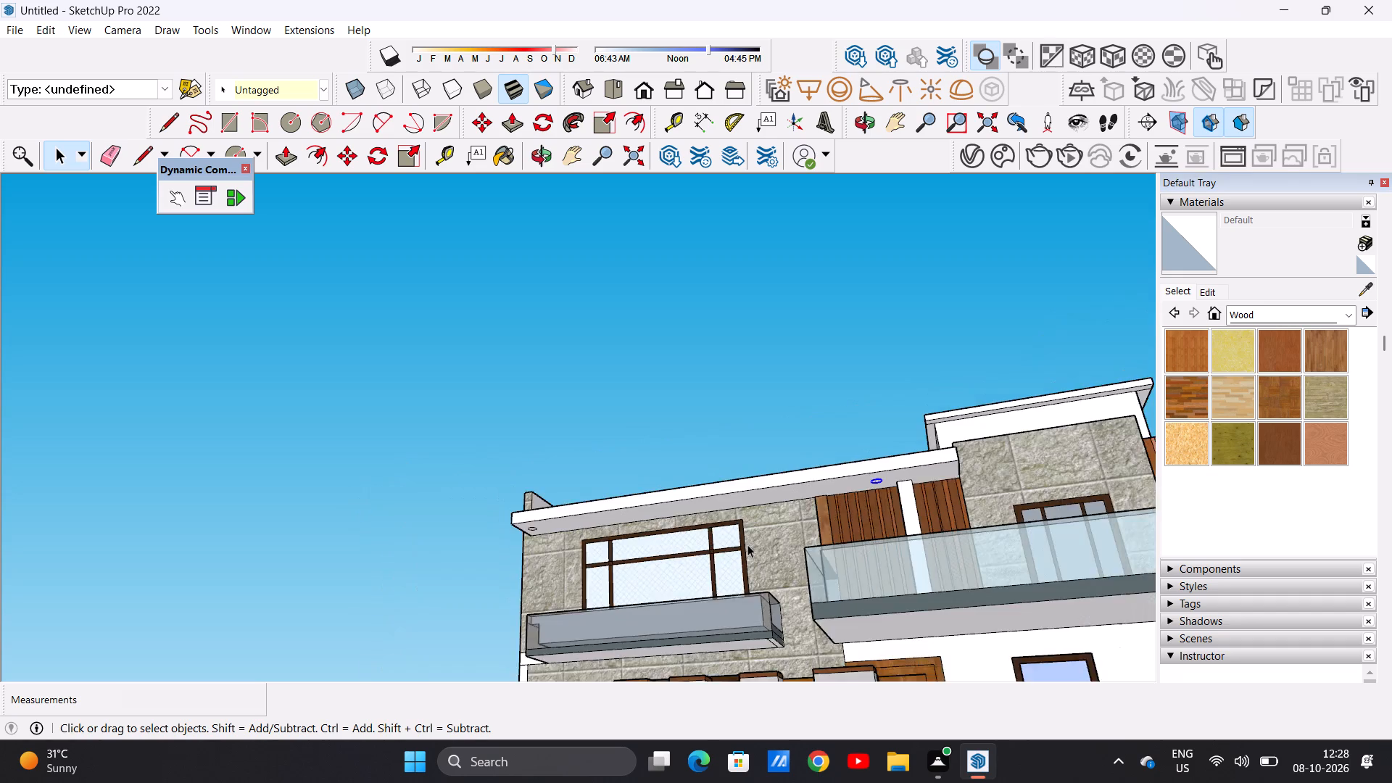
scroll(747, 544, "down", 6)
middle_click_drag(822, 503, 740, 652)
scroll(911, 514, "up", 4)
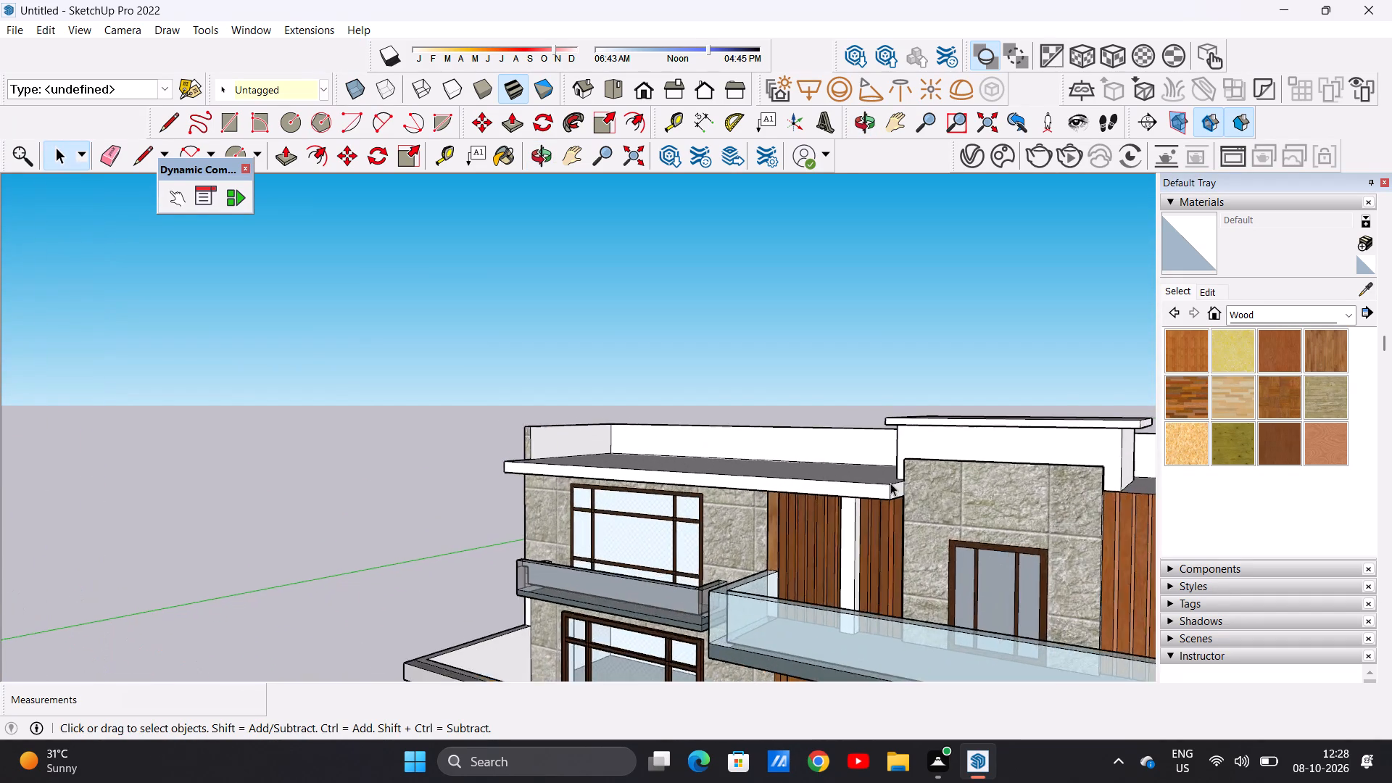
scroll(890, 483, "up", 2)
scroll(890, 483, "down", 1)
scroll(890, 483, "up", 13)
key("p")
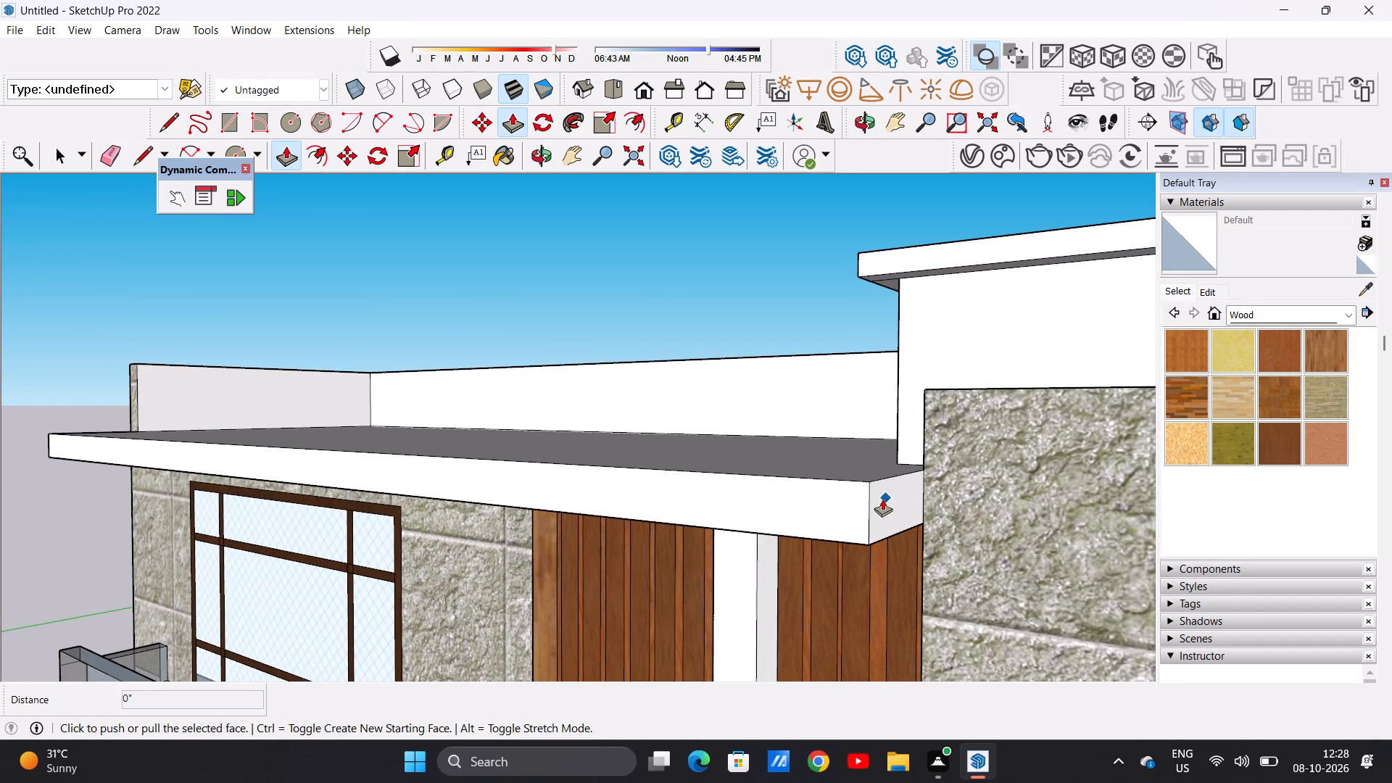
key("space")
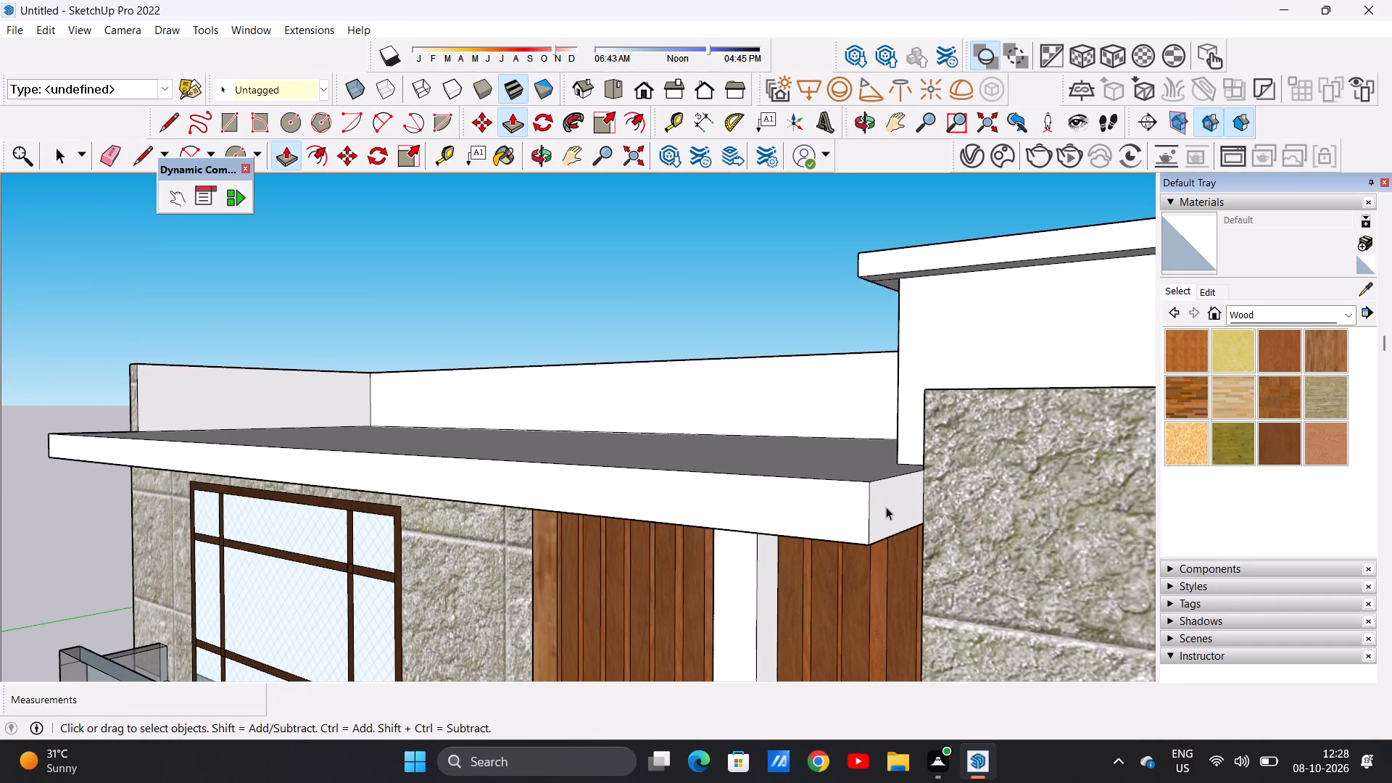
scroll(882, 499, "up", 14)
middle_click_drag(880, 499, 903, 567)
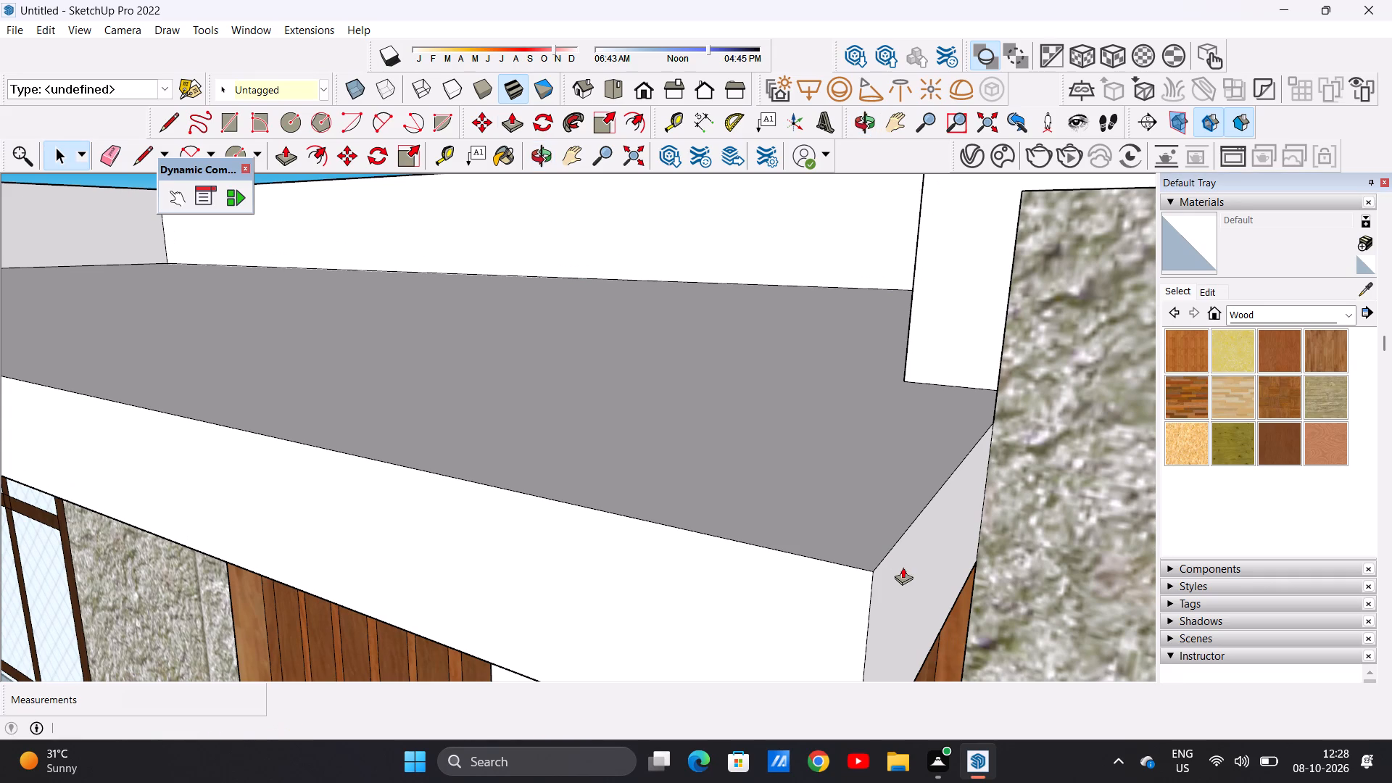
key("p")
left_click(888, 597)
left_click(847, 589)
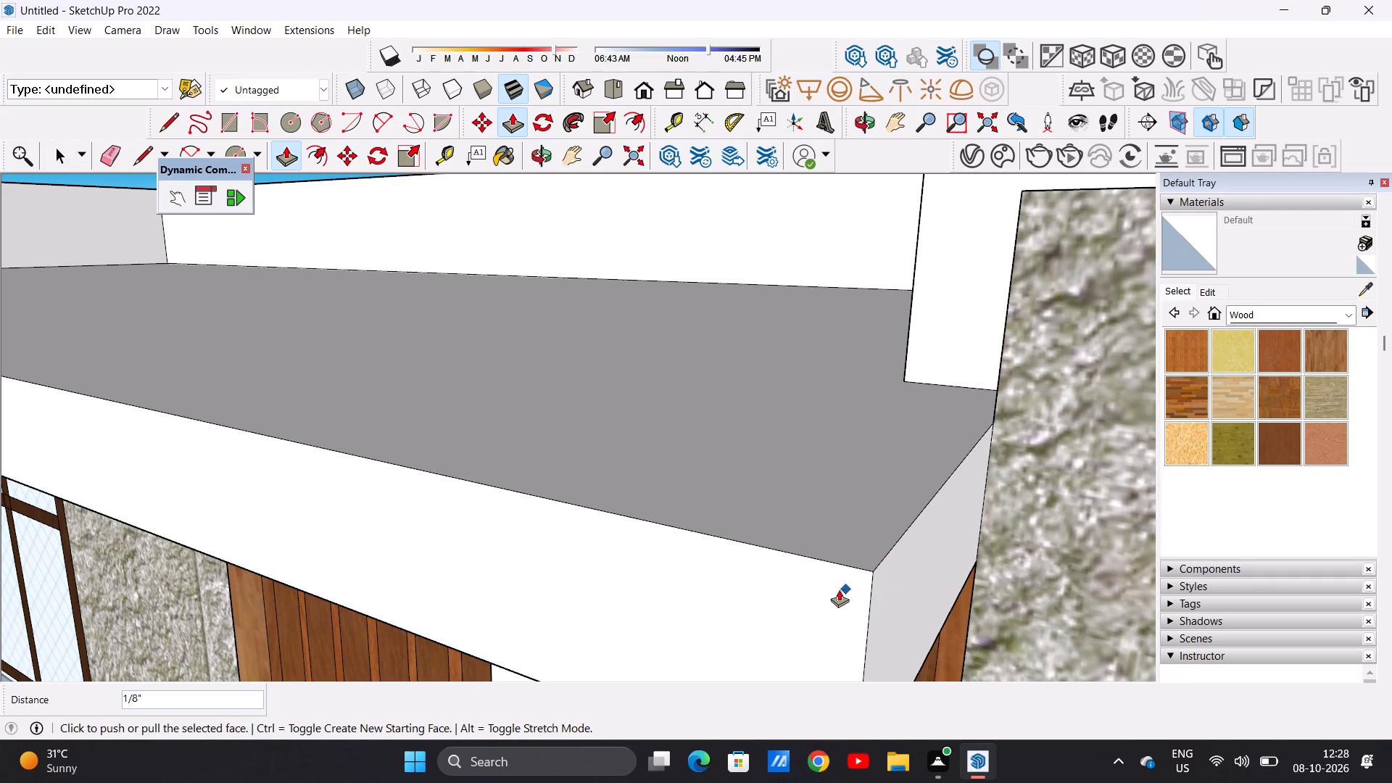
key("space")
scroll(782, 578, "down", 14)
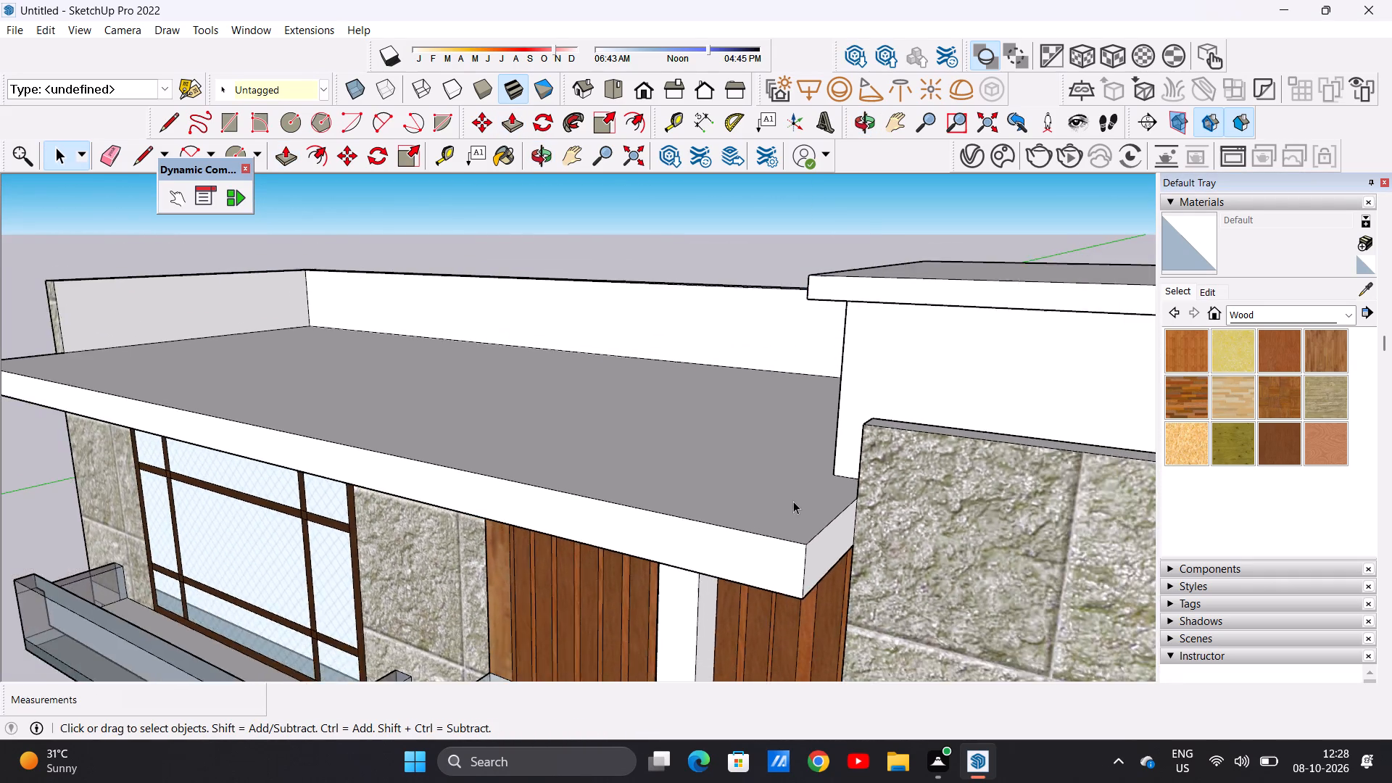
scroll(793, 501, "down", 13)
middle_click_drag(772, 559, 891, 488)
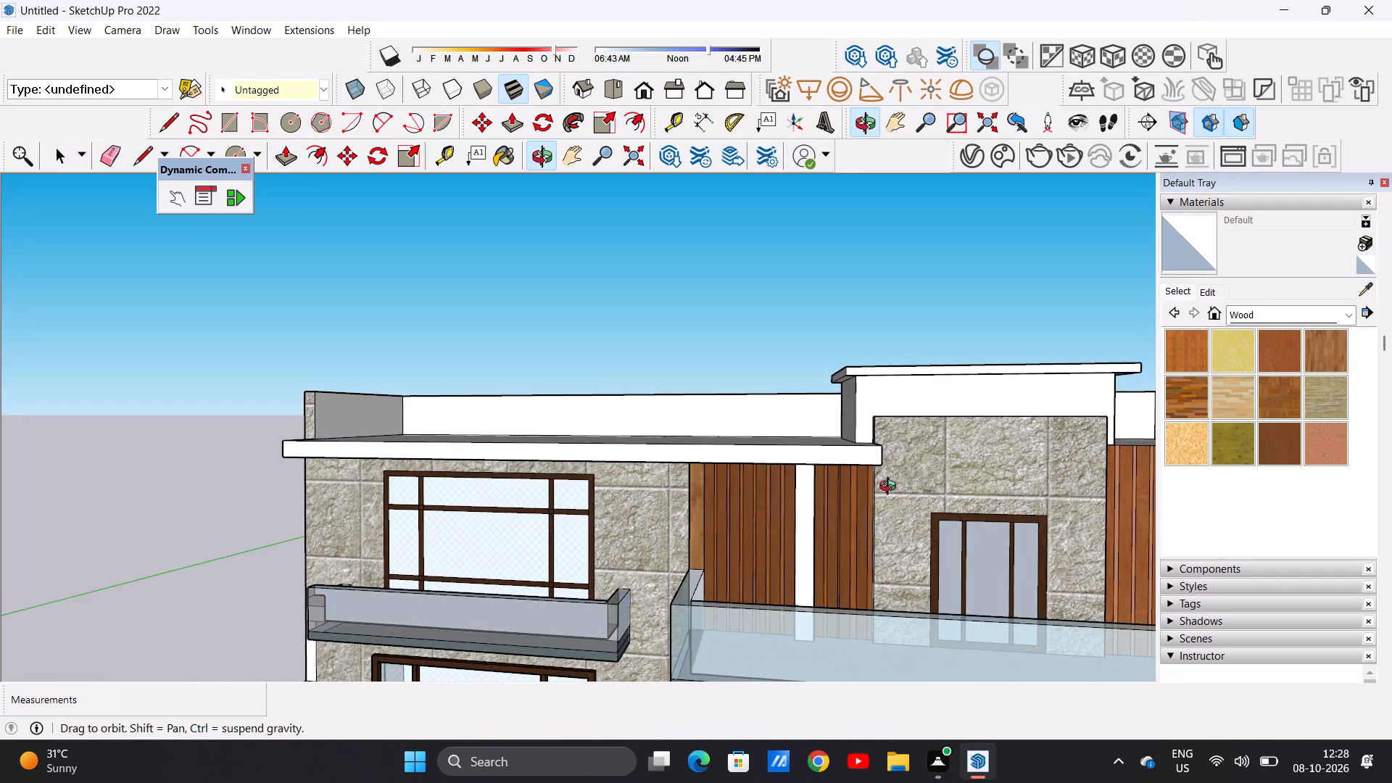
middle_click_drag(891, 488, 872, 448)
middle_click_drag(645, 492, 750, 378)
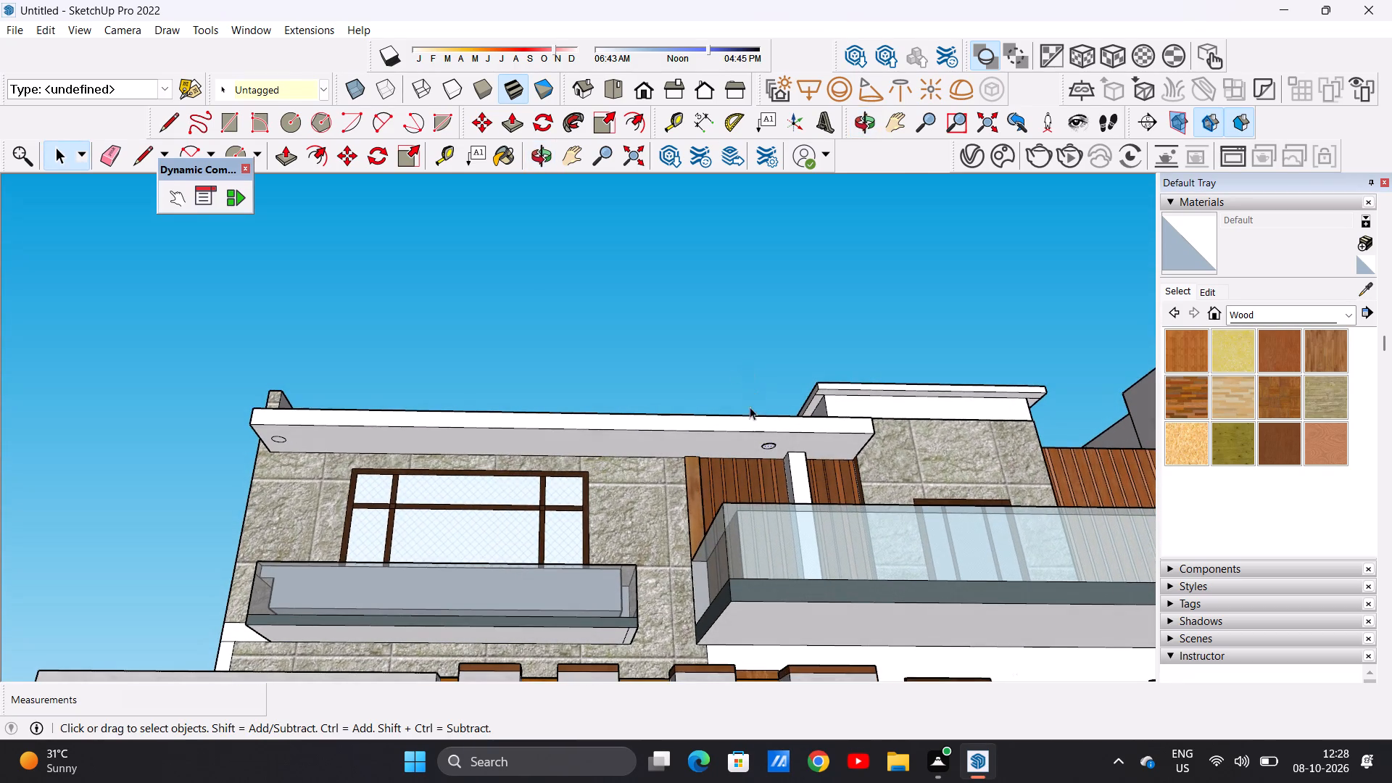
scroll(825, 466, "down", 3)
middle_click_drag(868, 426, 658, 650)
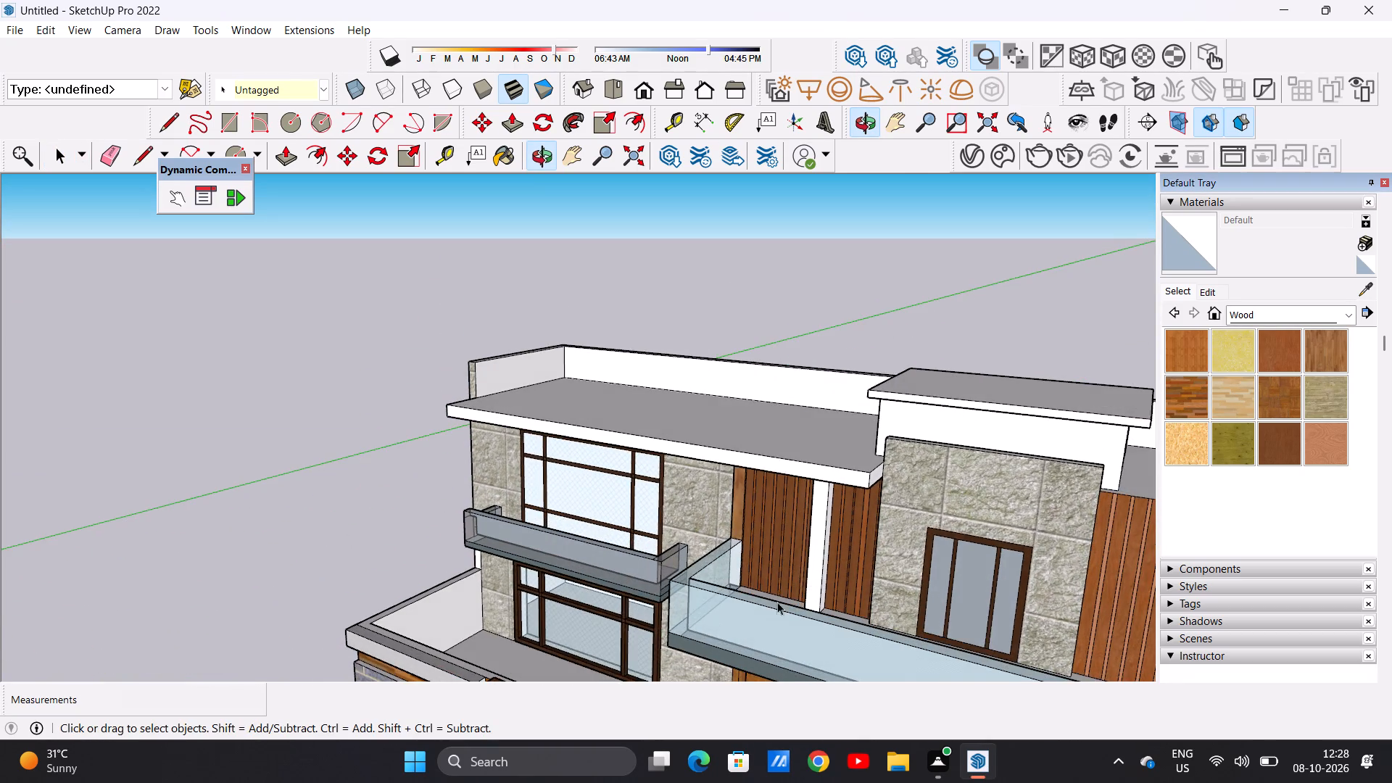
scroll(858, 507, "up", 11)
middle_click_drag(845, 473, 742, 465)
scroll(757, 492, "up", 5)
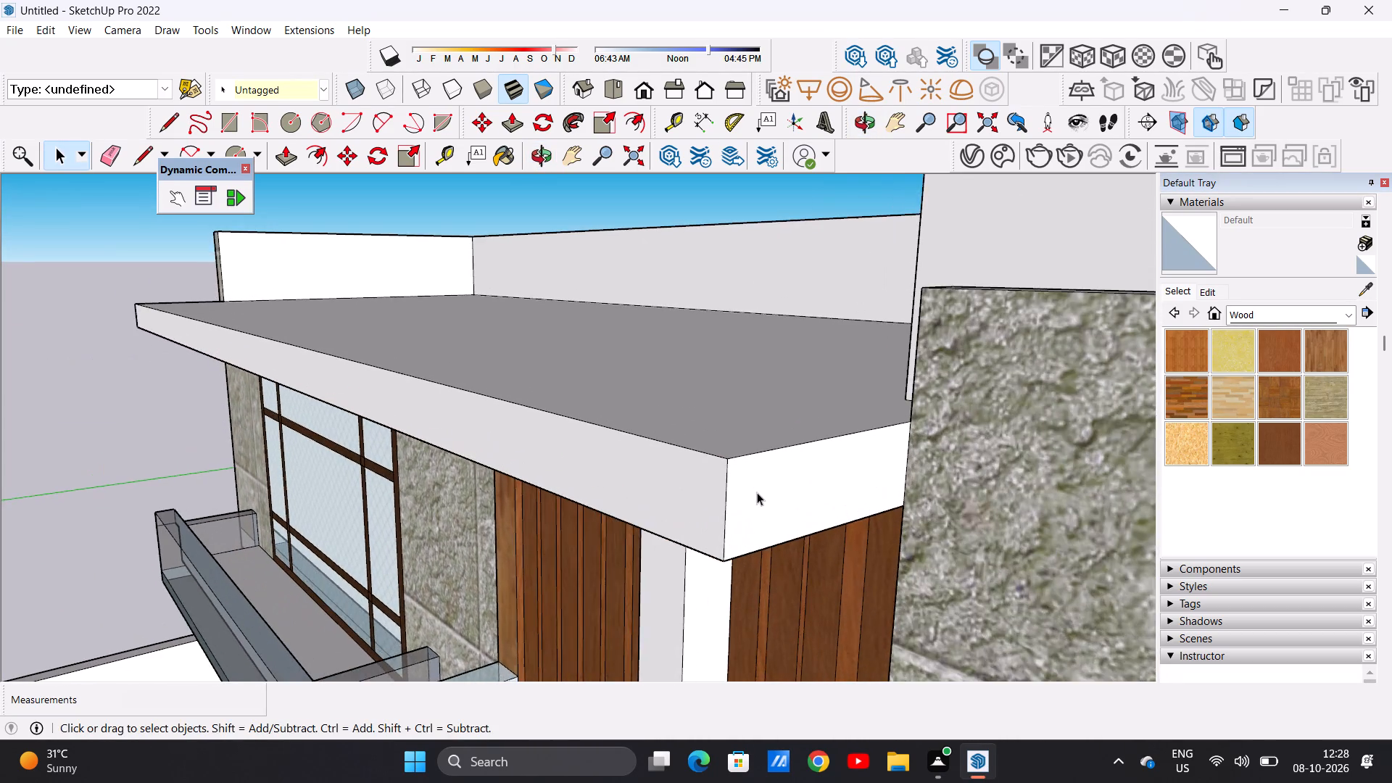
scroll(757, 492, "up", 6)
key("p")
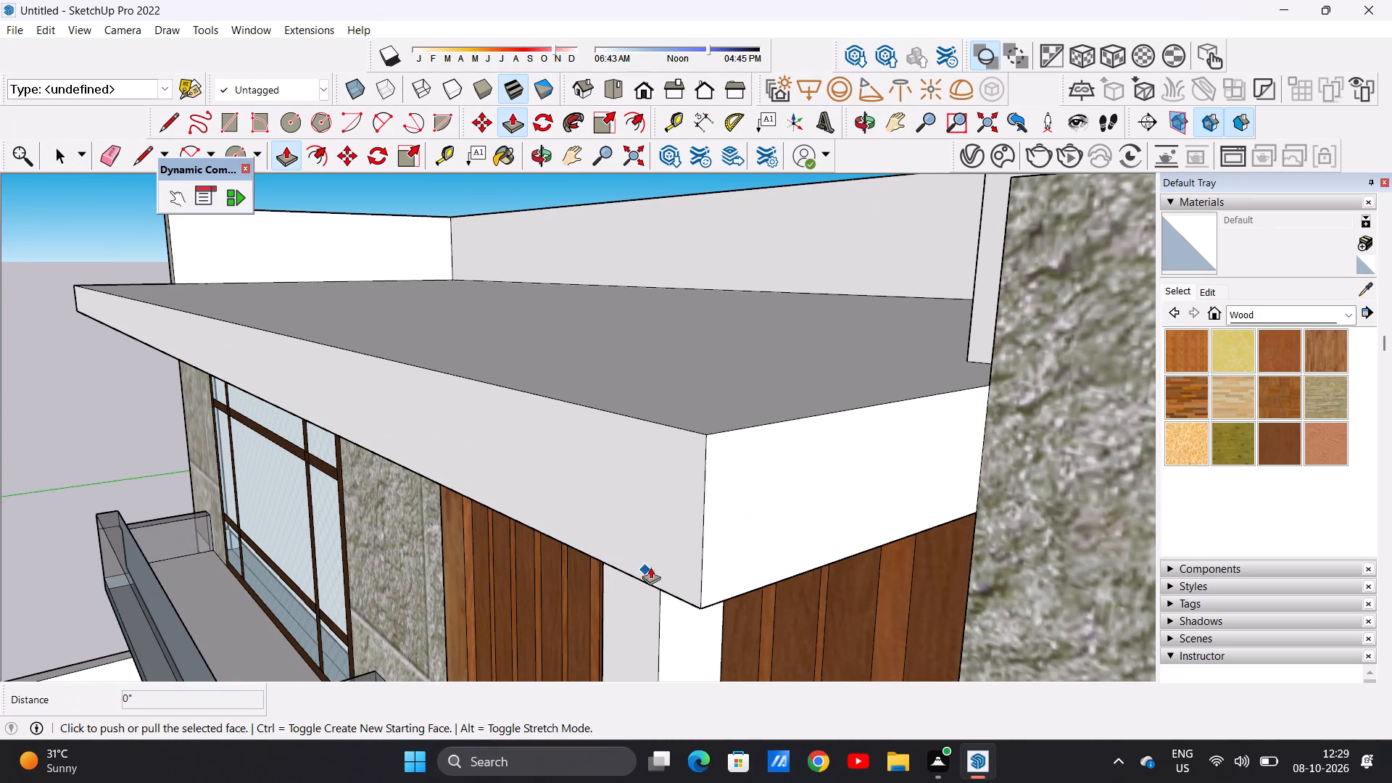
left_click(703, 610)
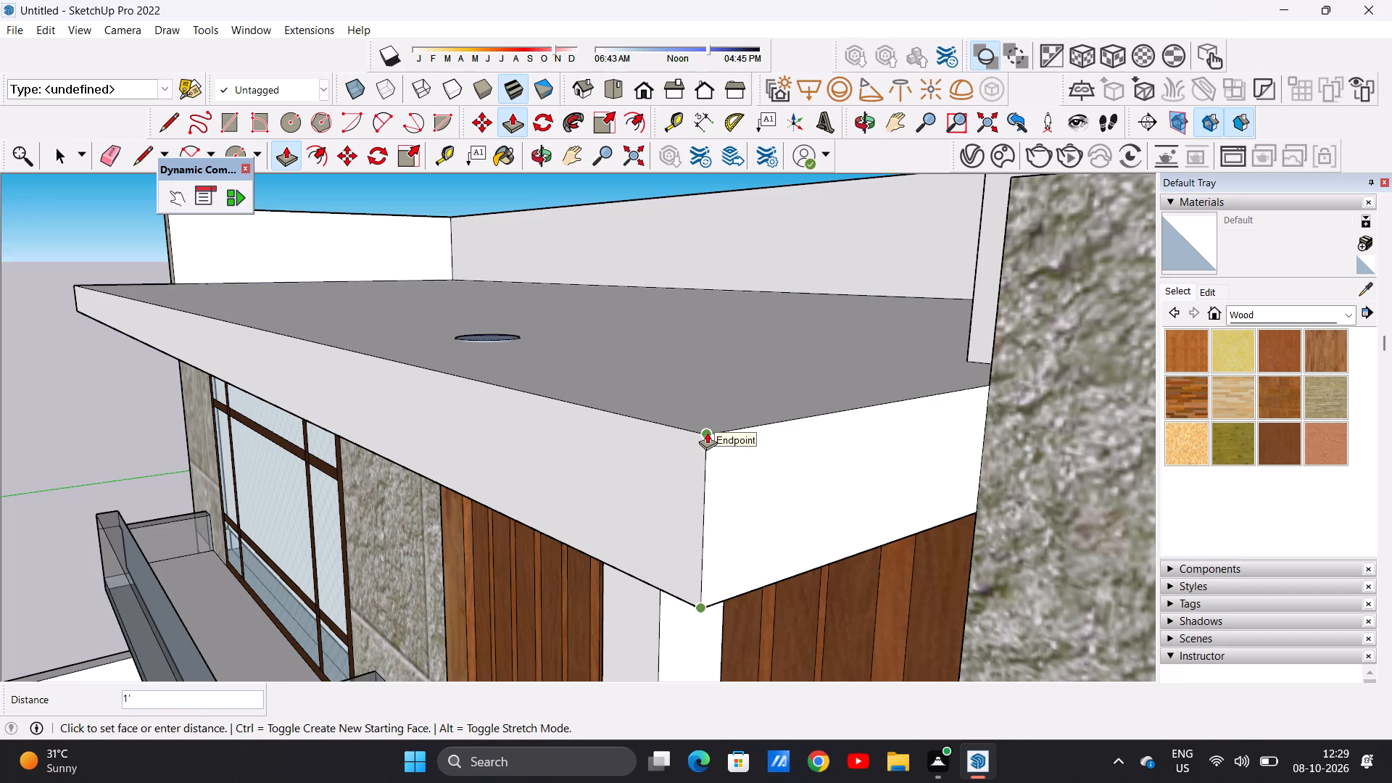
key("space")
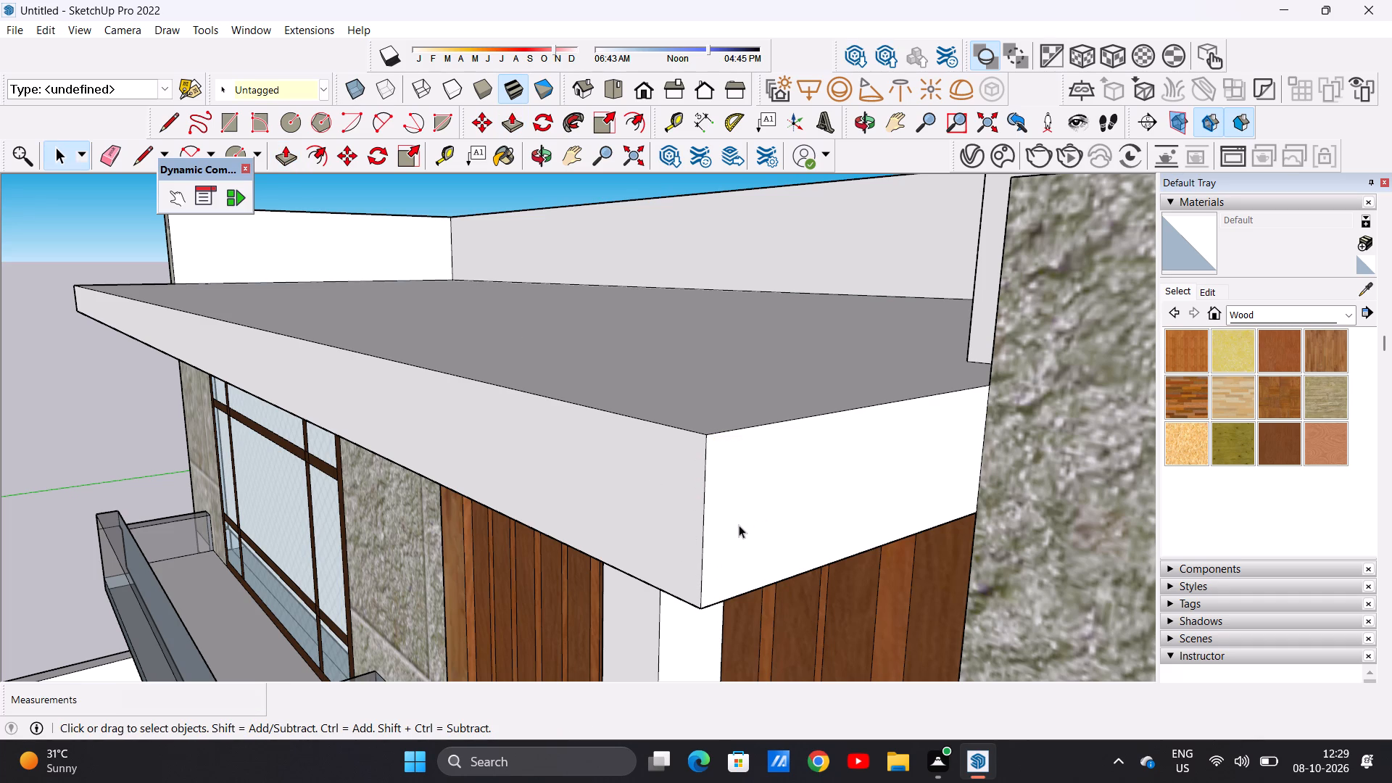
Push the overhang's end face beside the upper stone wall inward about 3' 2 1/8", cutting the corner back toward the white column.
left_click(739, 525)
left_click(739, 525)
key("p")
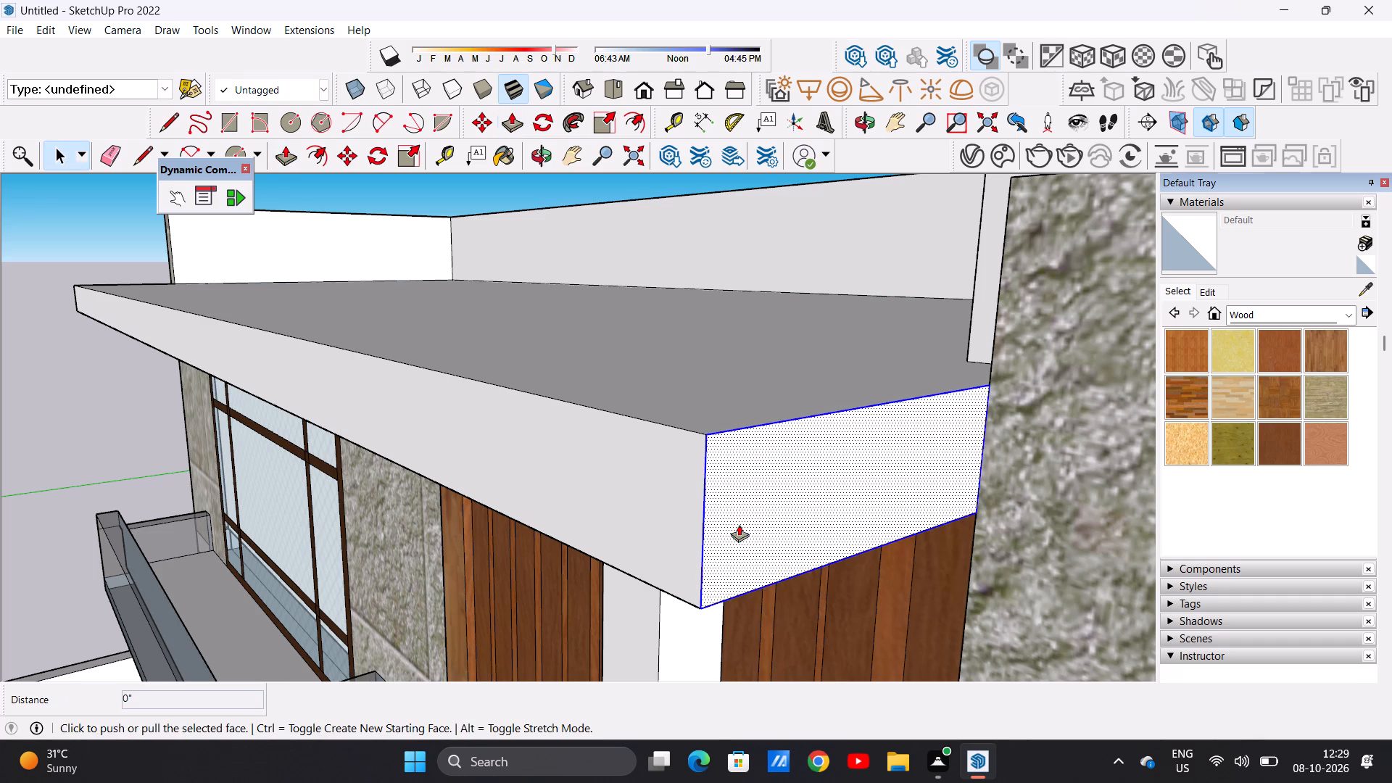
left_click(736, 528)
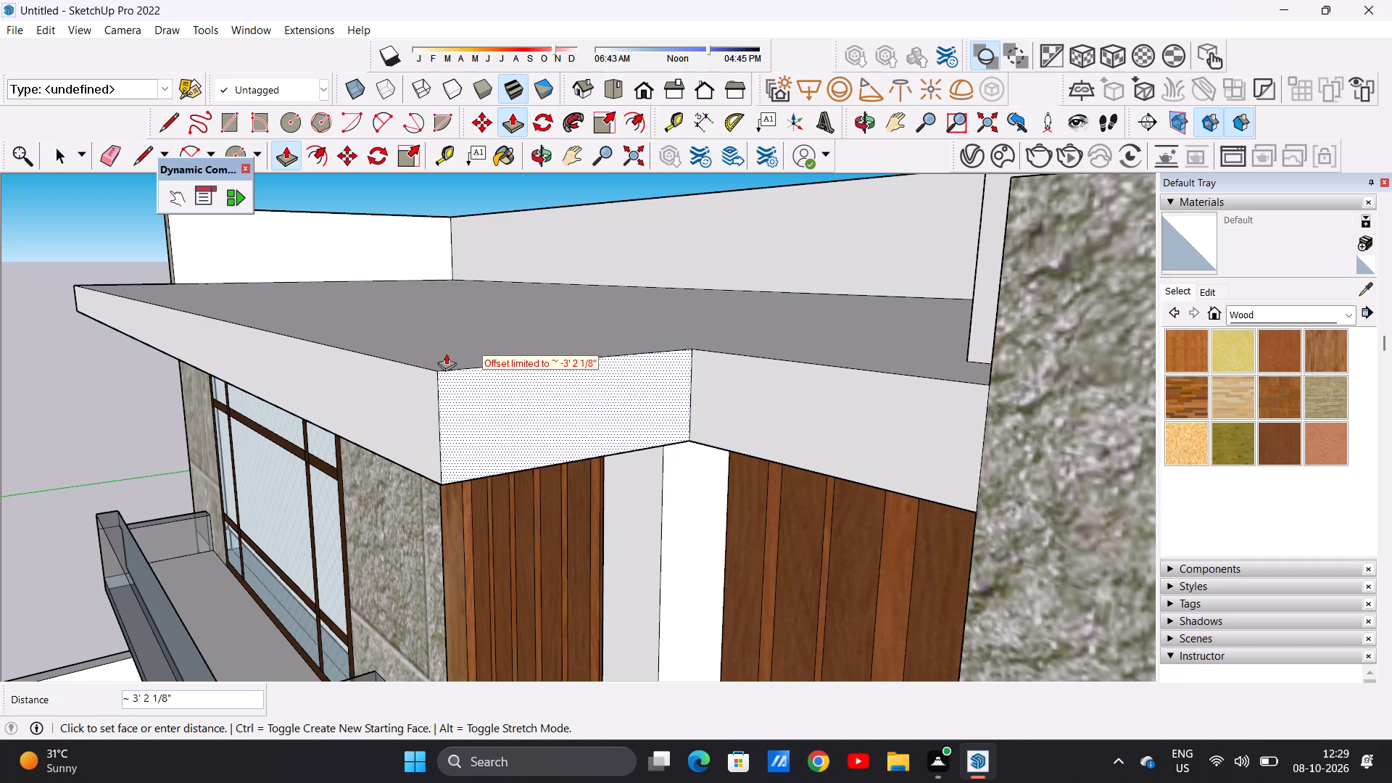
left_click(440, 367)
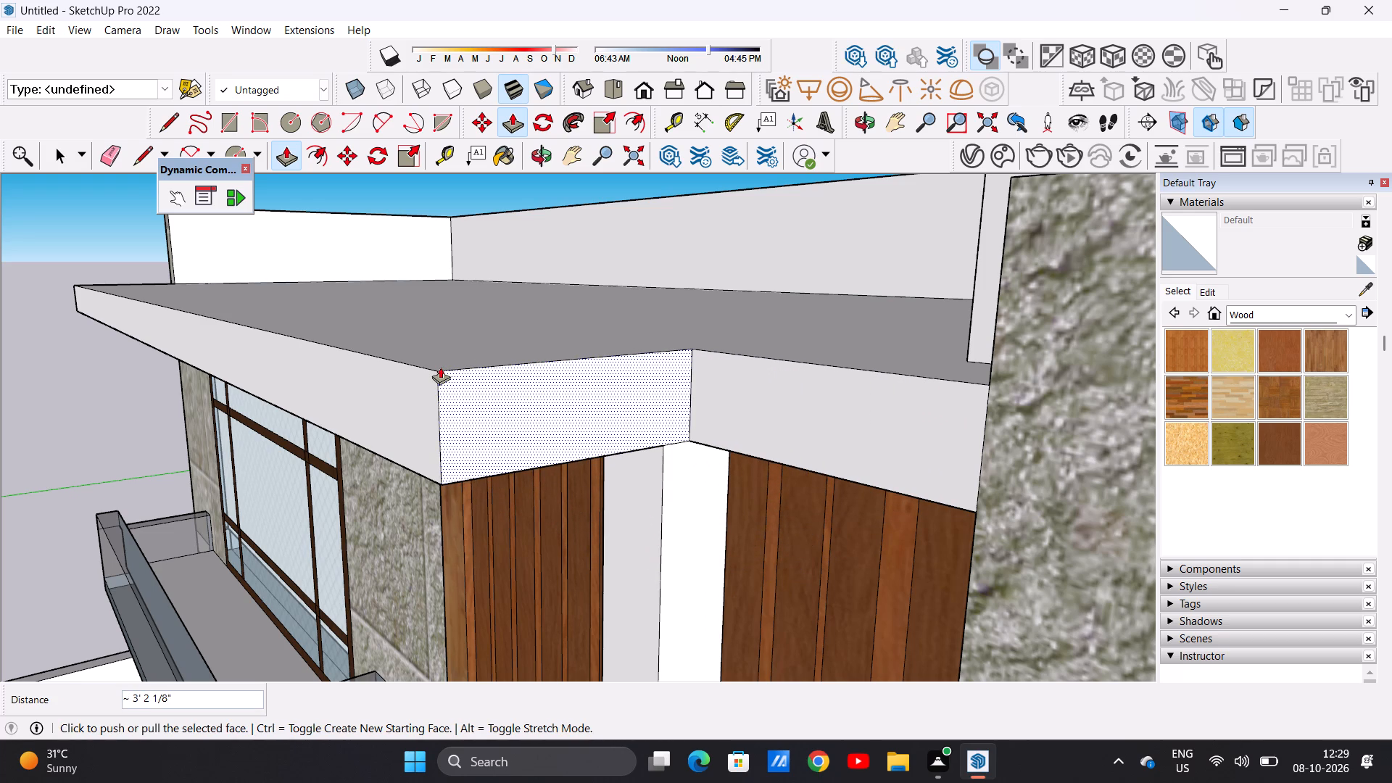
key("space")
Examine the shortened overhang and the circles at both ends of its underside.
scroll(620, 492, "down", 13)
middle_click_drag(604, 501, 819, 488)
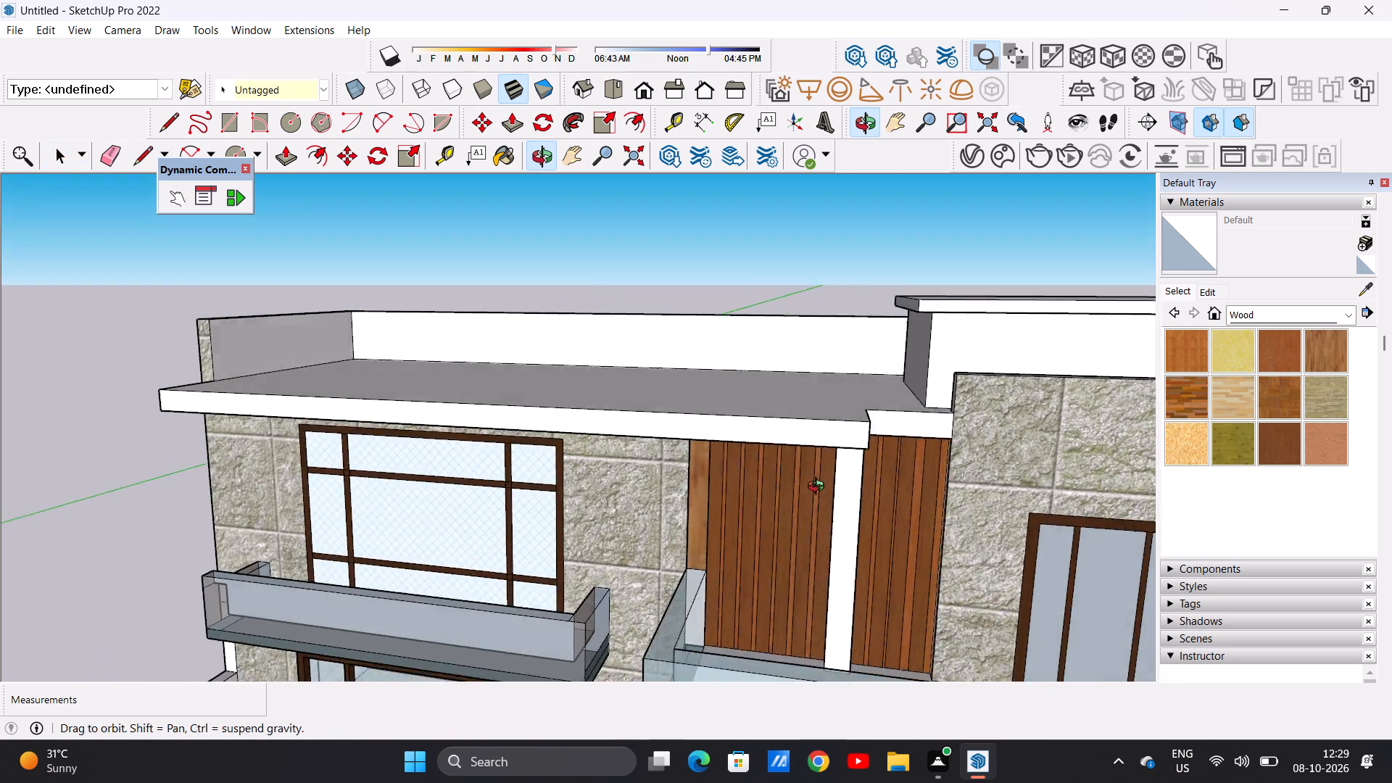
middle_click_drag(819, 488, 908, 331)
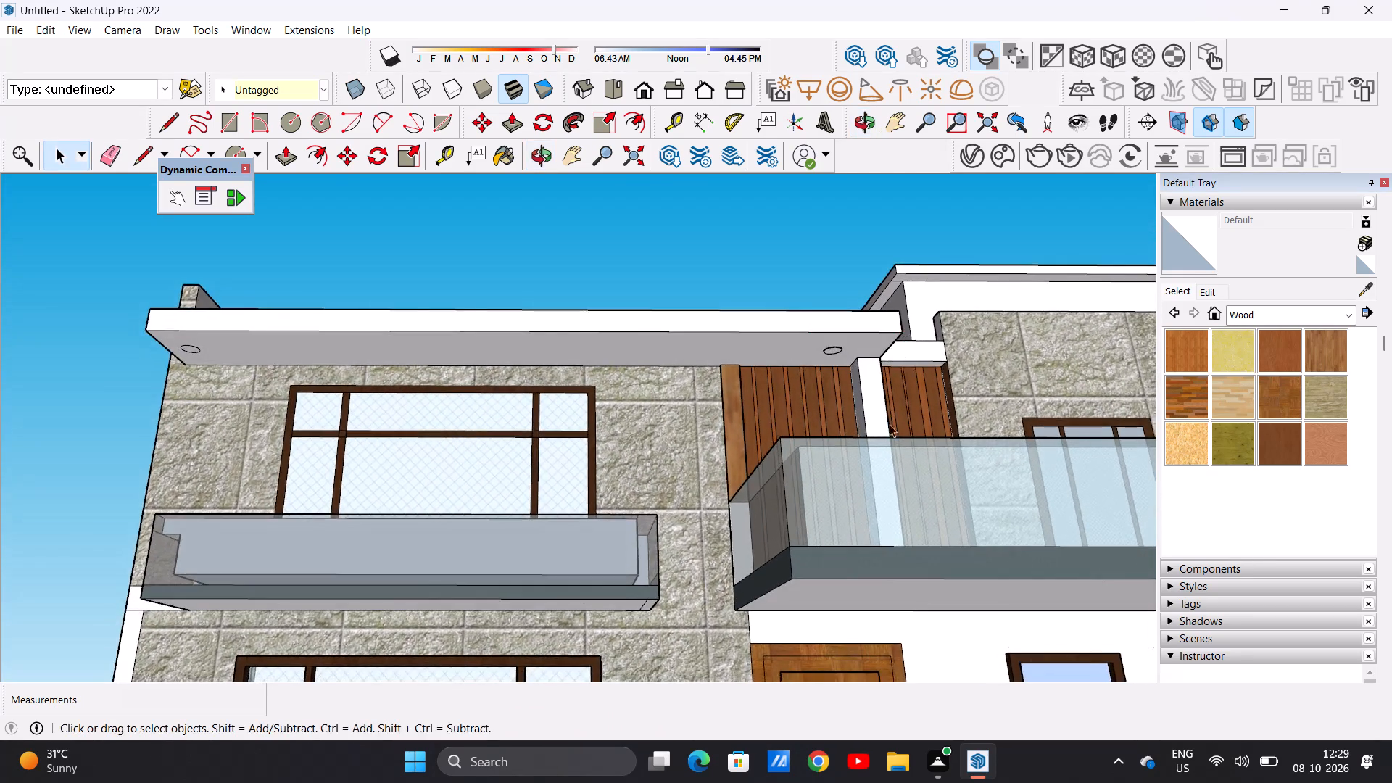
scroll(888, 461, "down", 6)
scroll(850, 391, "up", 17)
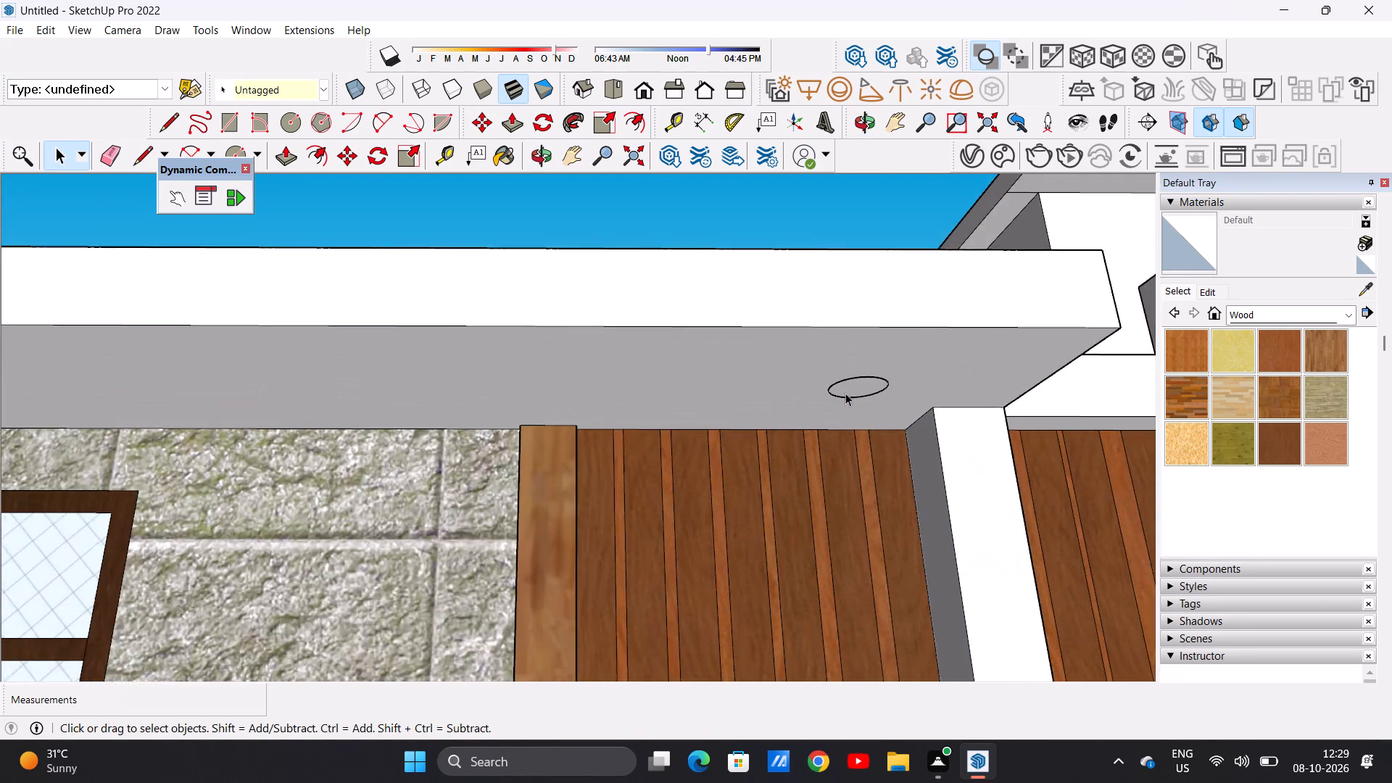
scroll(845, 393, "up", 4)
double_click(846, 382)
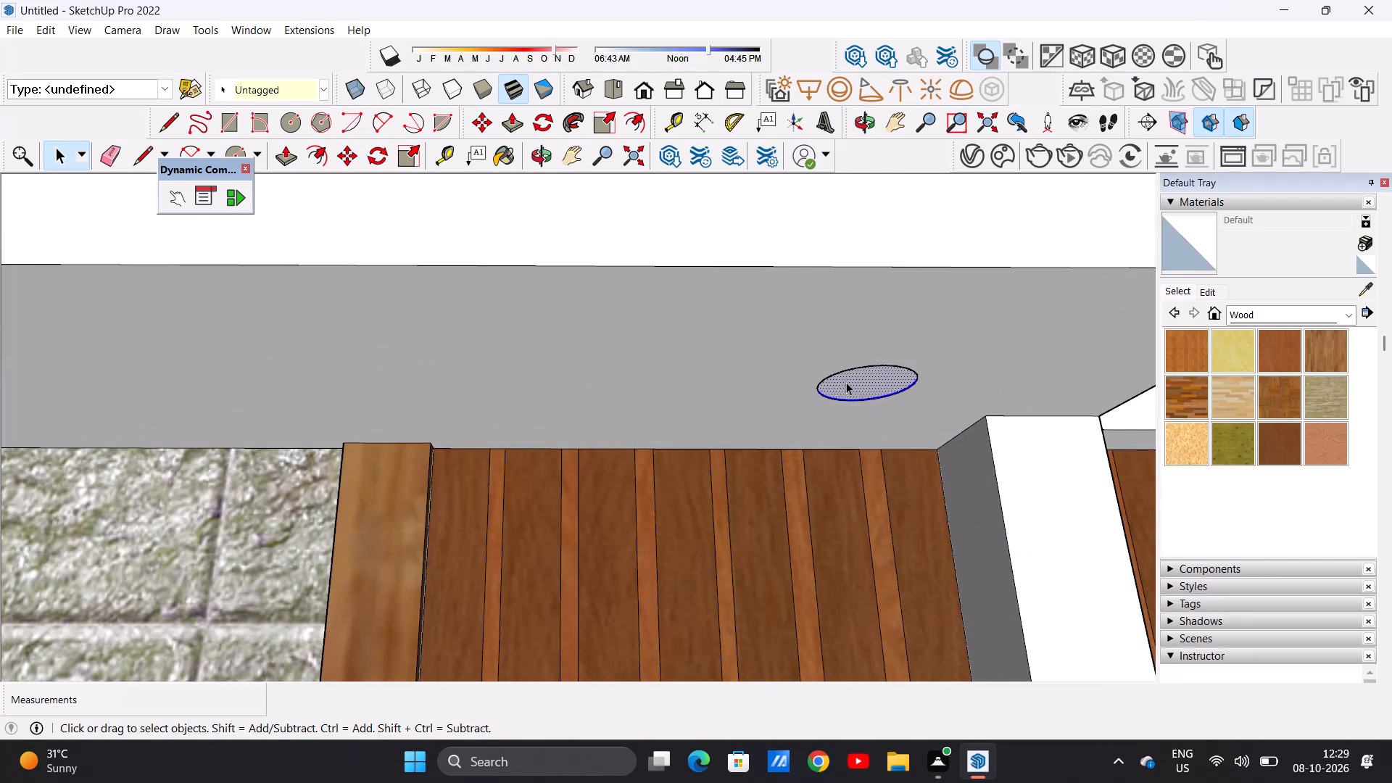
scroll(850, 399, "up", 4)
middle_click_drag(843, 400, 768, 327)
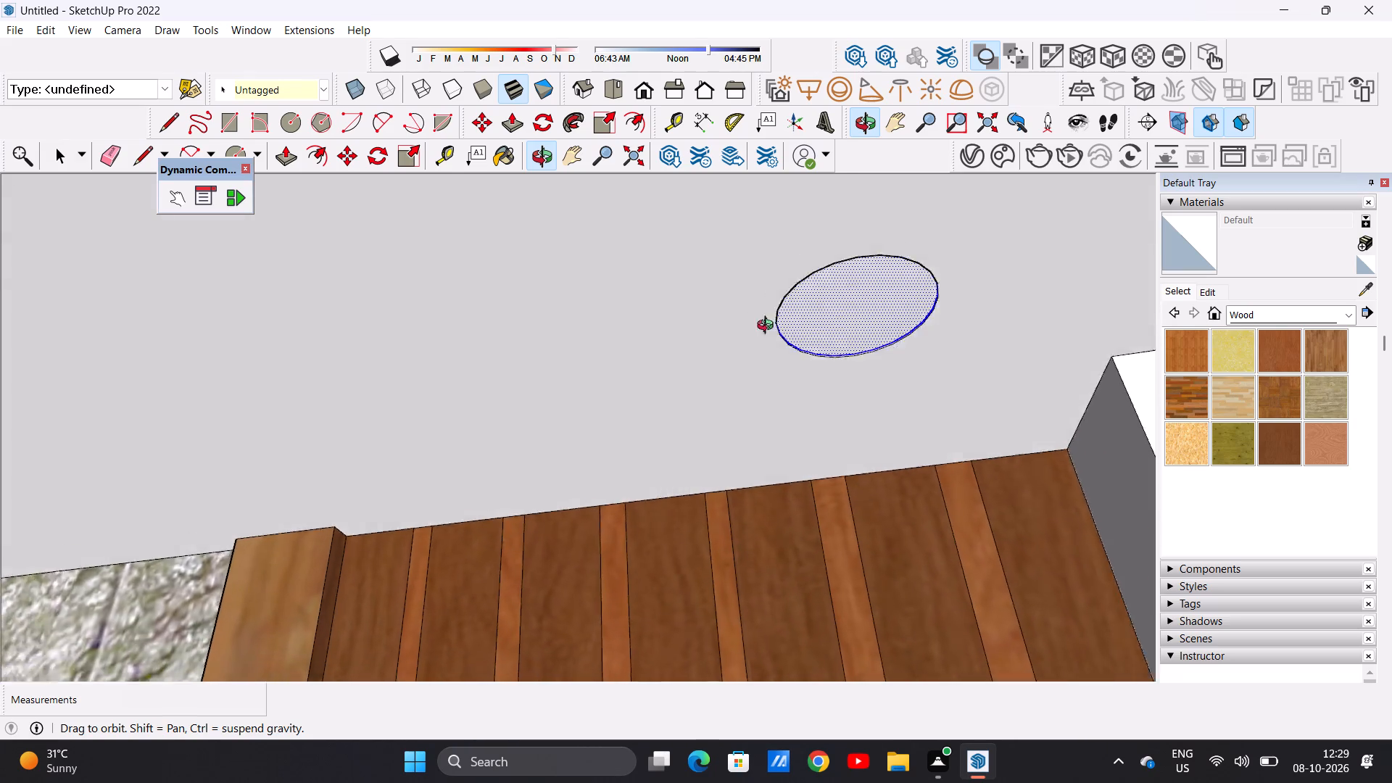
middle_click_drag(768, 327, 813, 339)
scroll(850, 444, "down", 5)
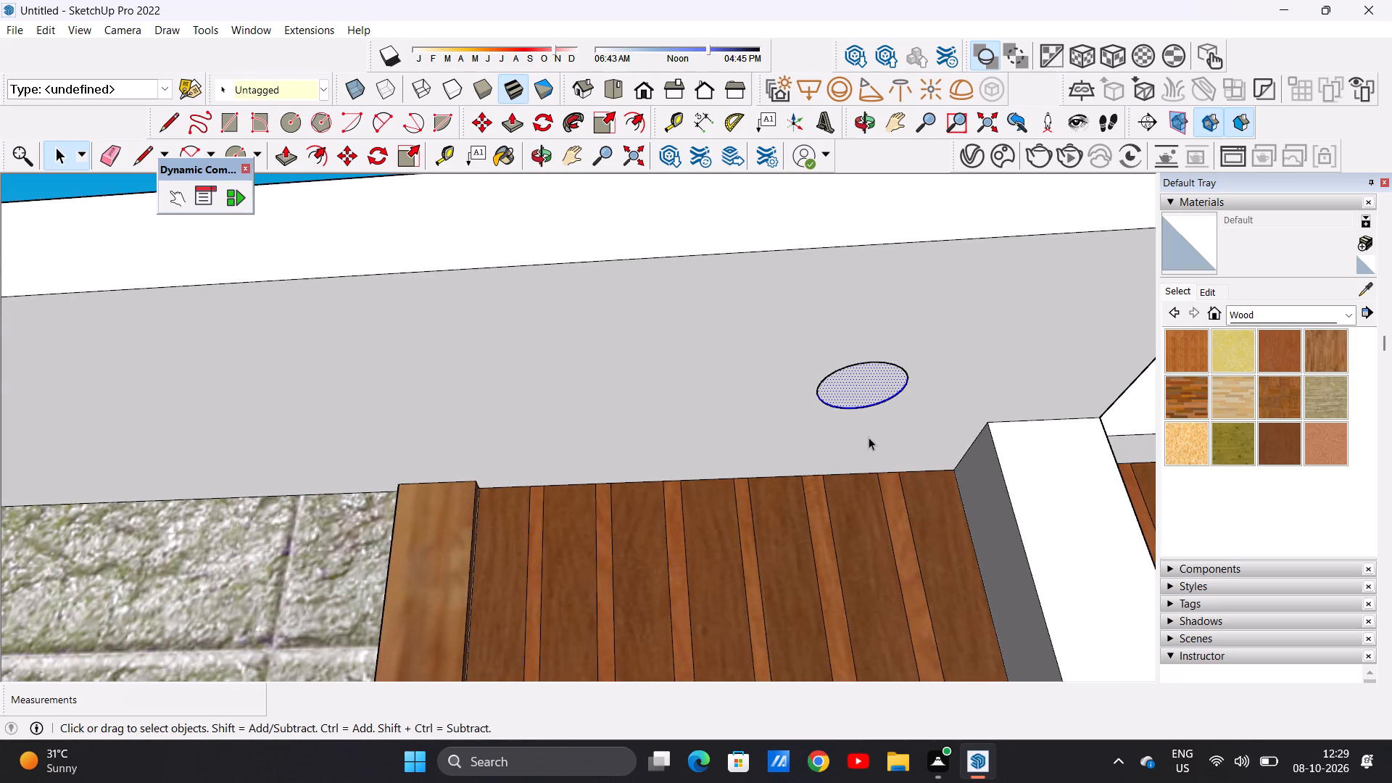
scroll(921, 497, "down", 20)
scroll(921, 497, "down", 1)
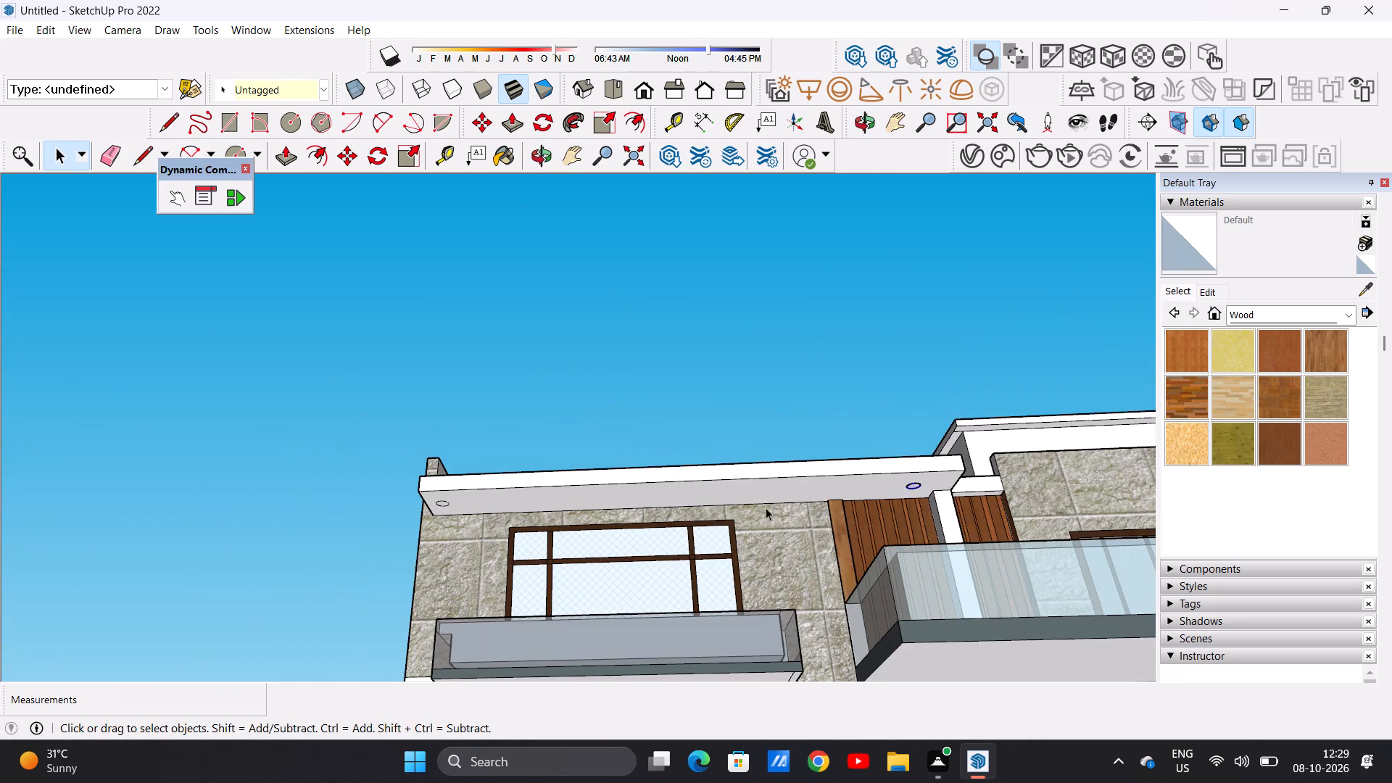
scroll(625, 514, "up", 19)
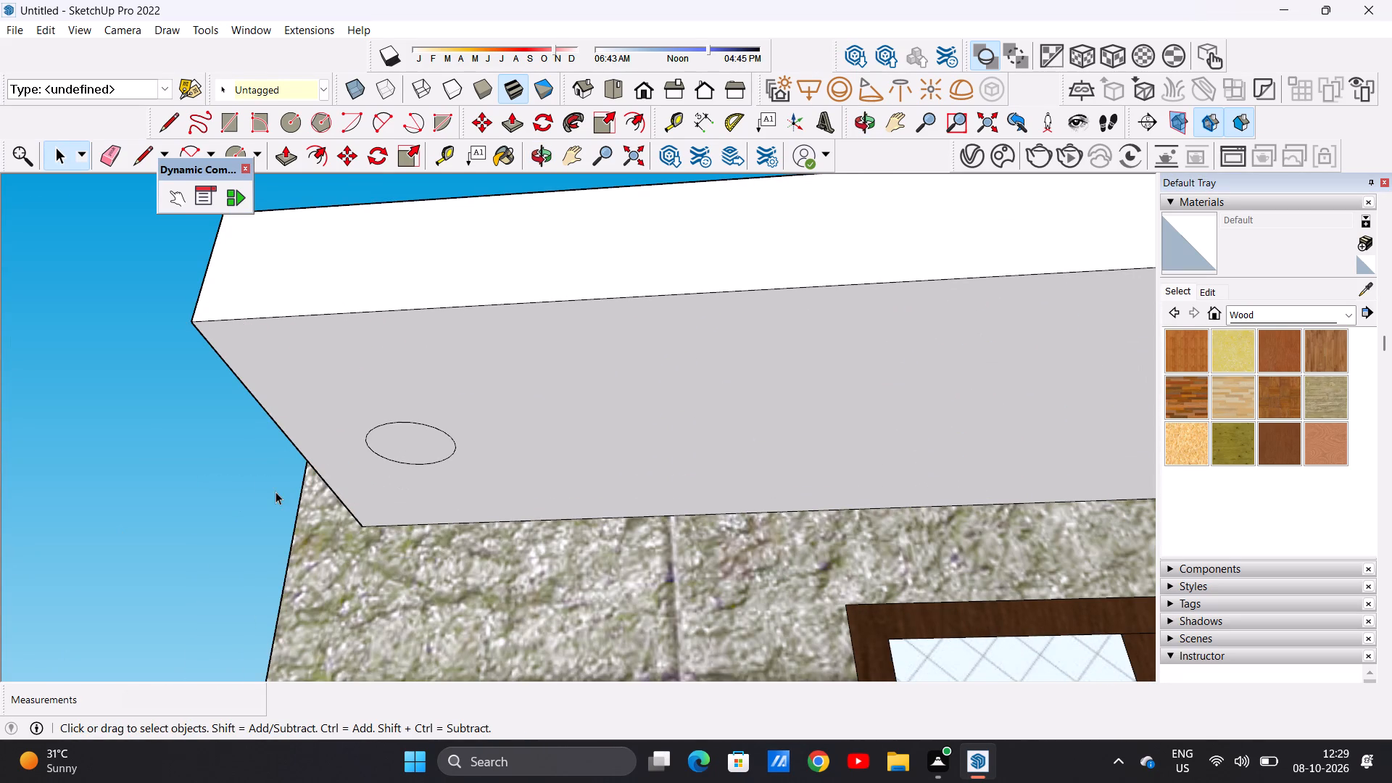
left_click(274, 492)
scroll(360, 456, "up", 5)
double_click(410, 449)
double_click(409, 446)
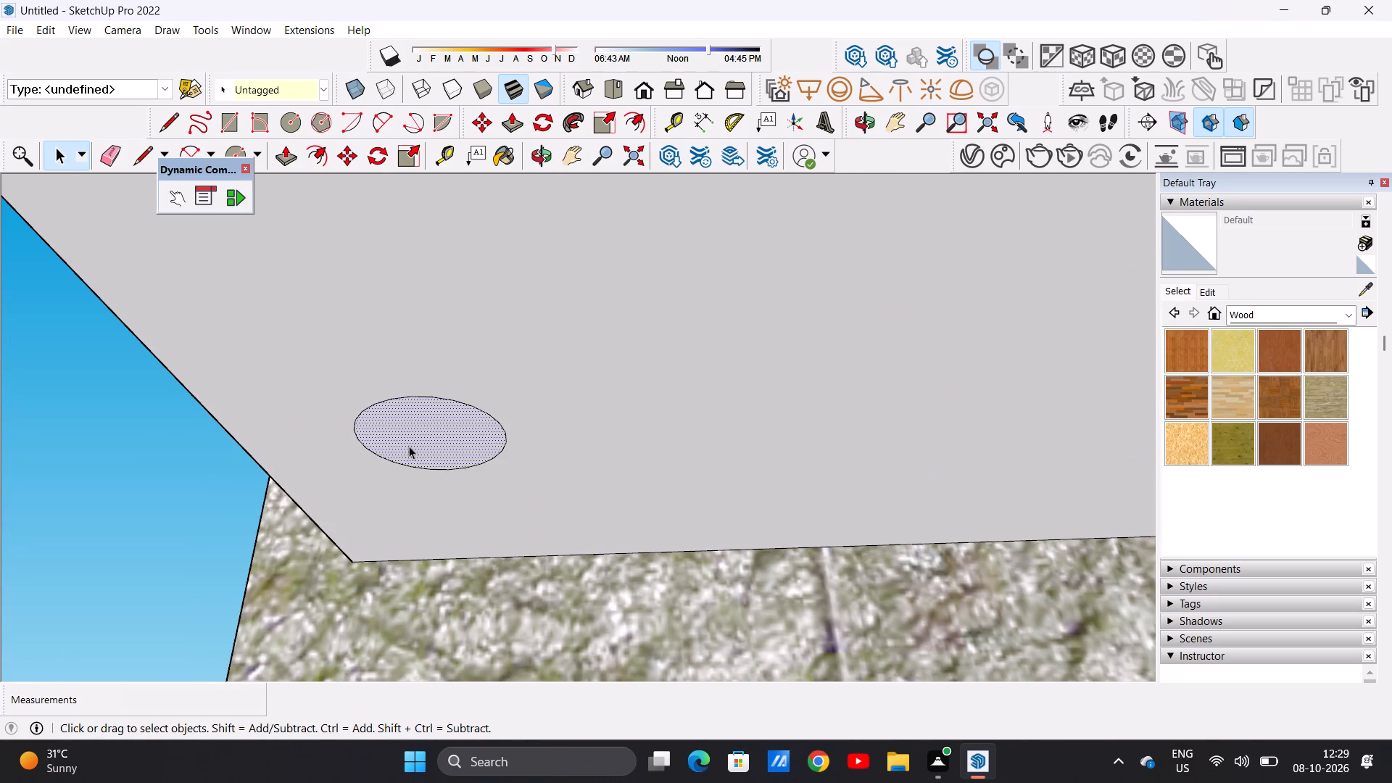
scroll(413, 478, "down", 12)
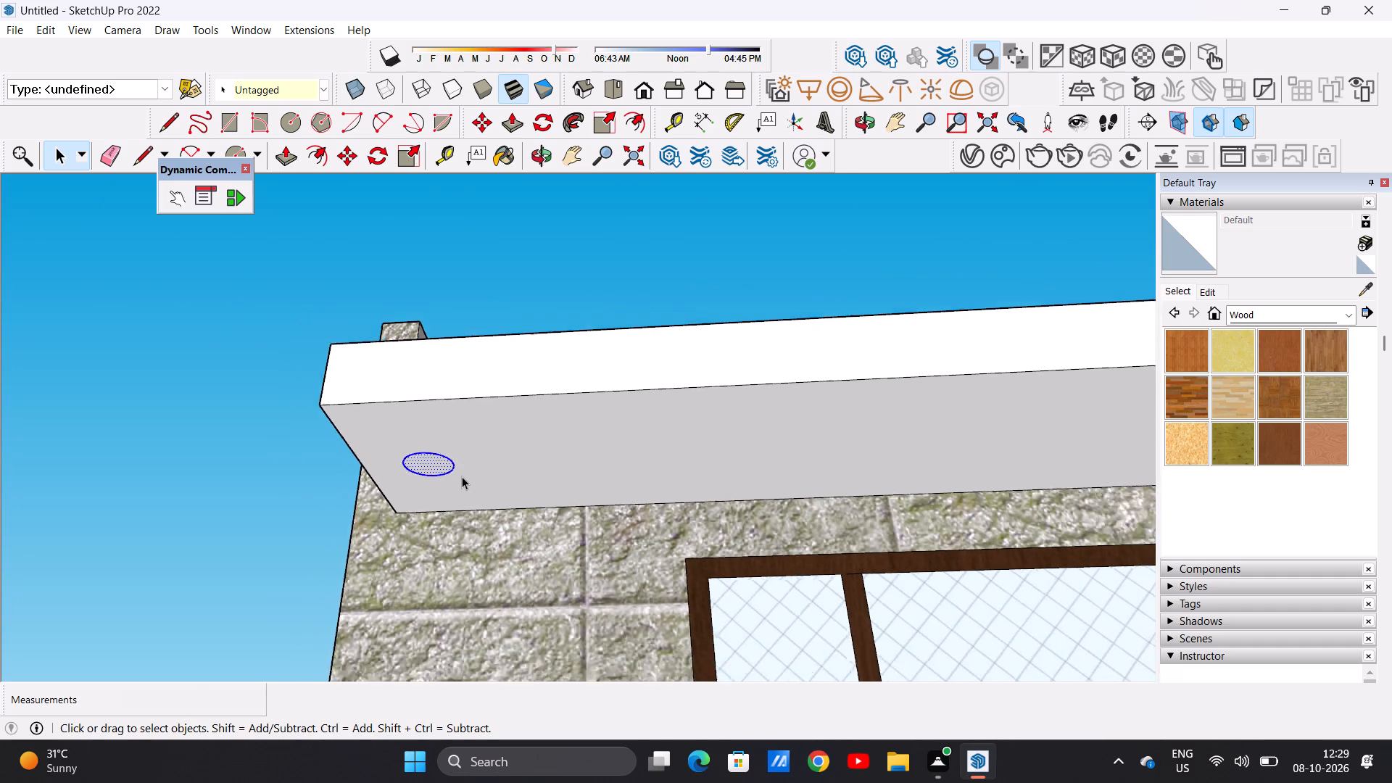
scroll(462, 476, "down", 1)
left_click(315, 494)
left_click(302, 489)
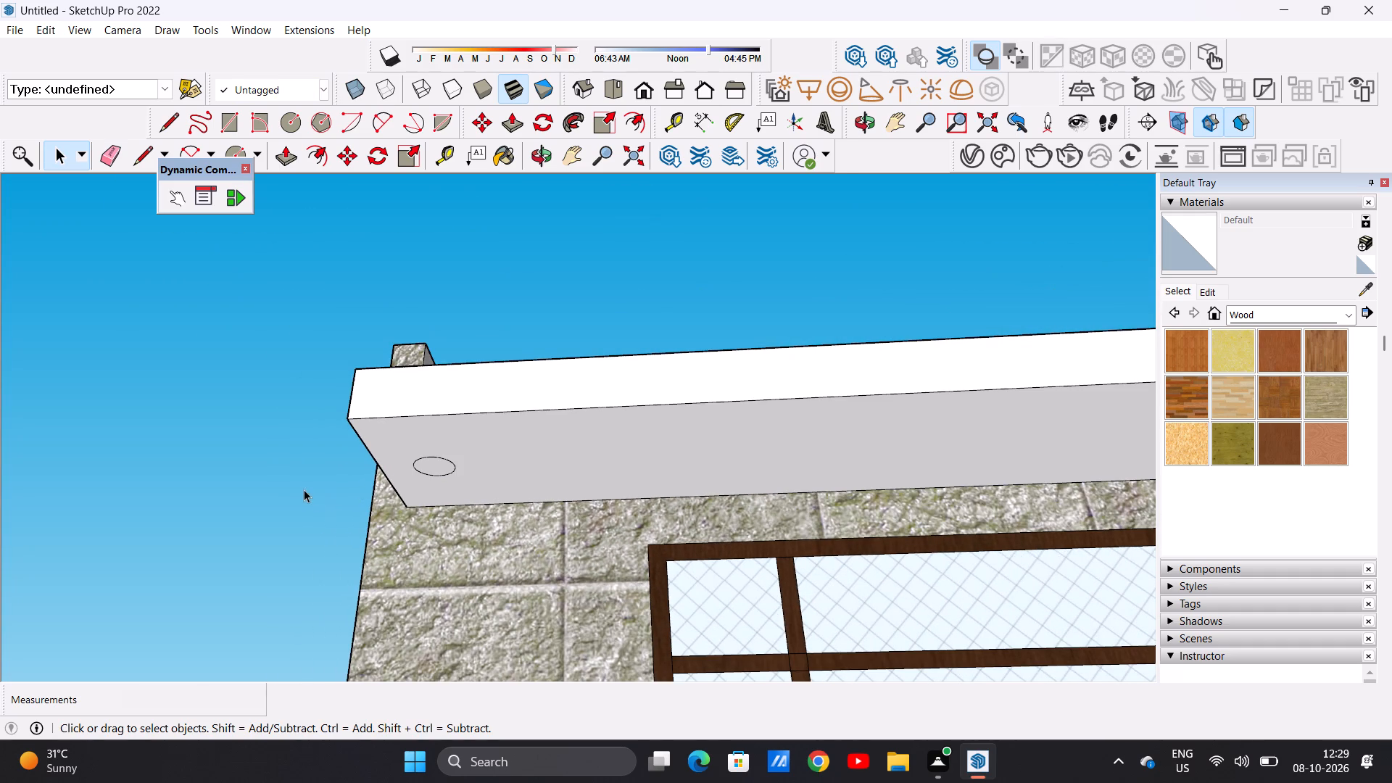
Set the circle on the overhang's underside at the outer stone-wall end to 60 segments.
scroll(426, 468, "up", 20)
scroll(426, 468, "up", 7)
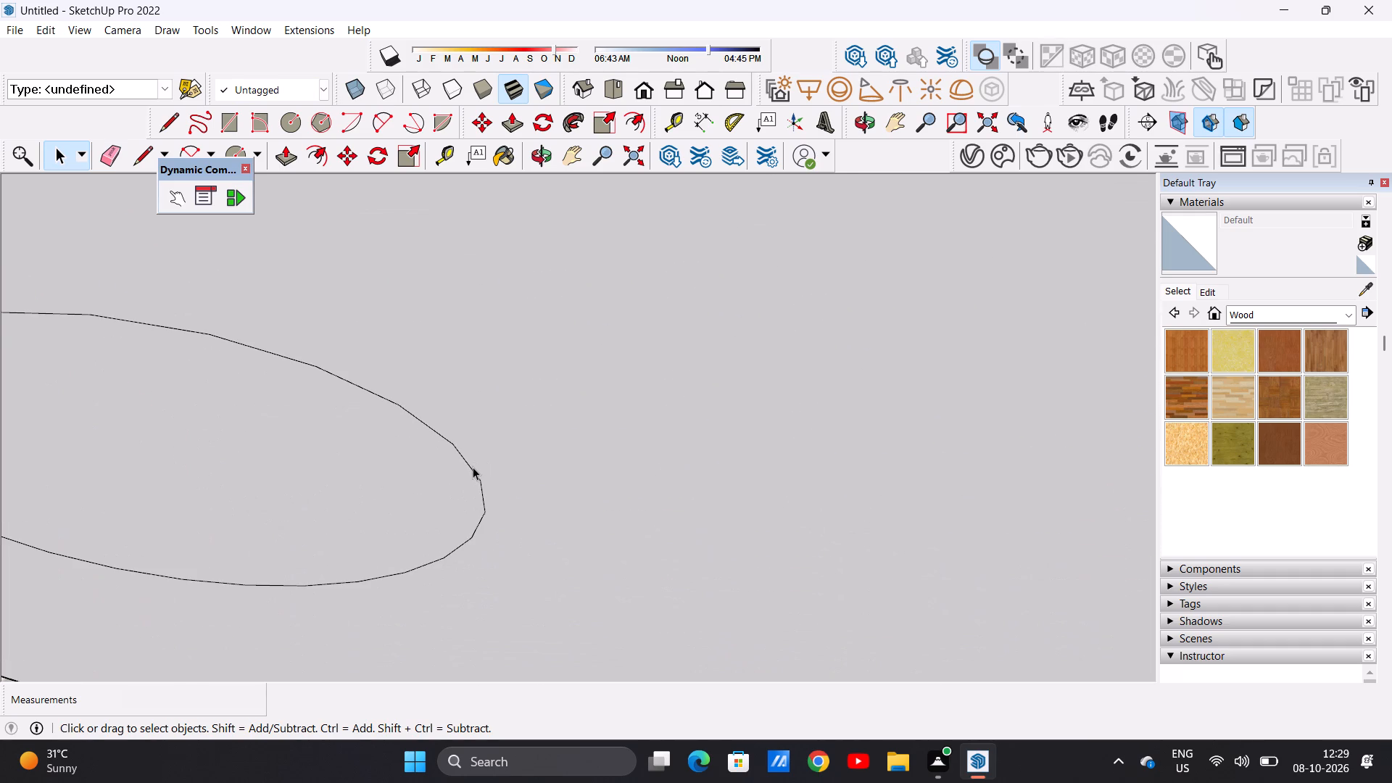
left_click(479, 478)
scroll(1290, 444, "up", 2)
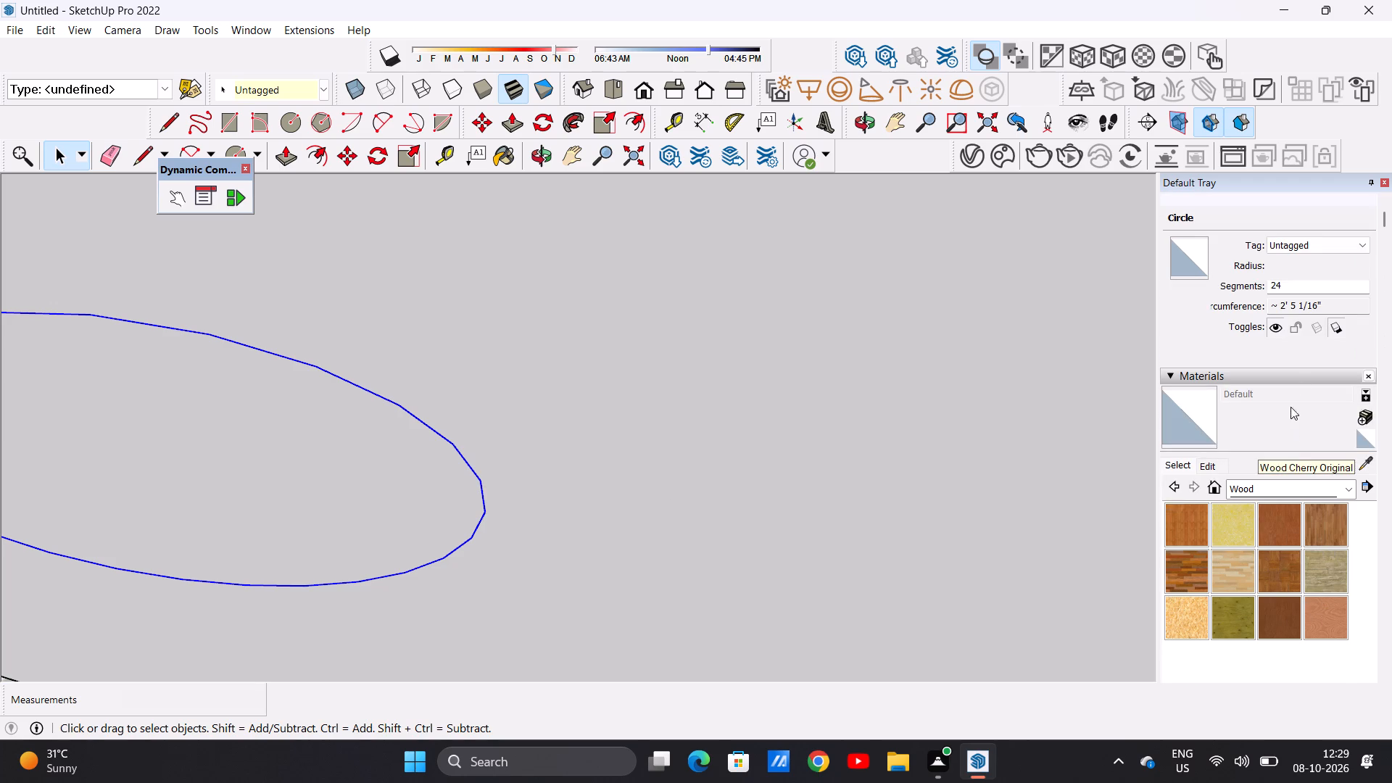
left_click_drag(1286, 280, 1246, 287)
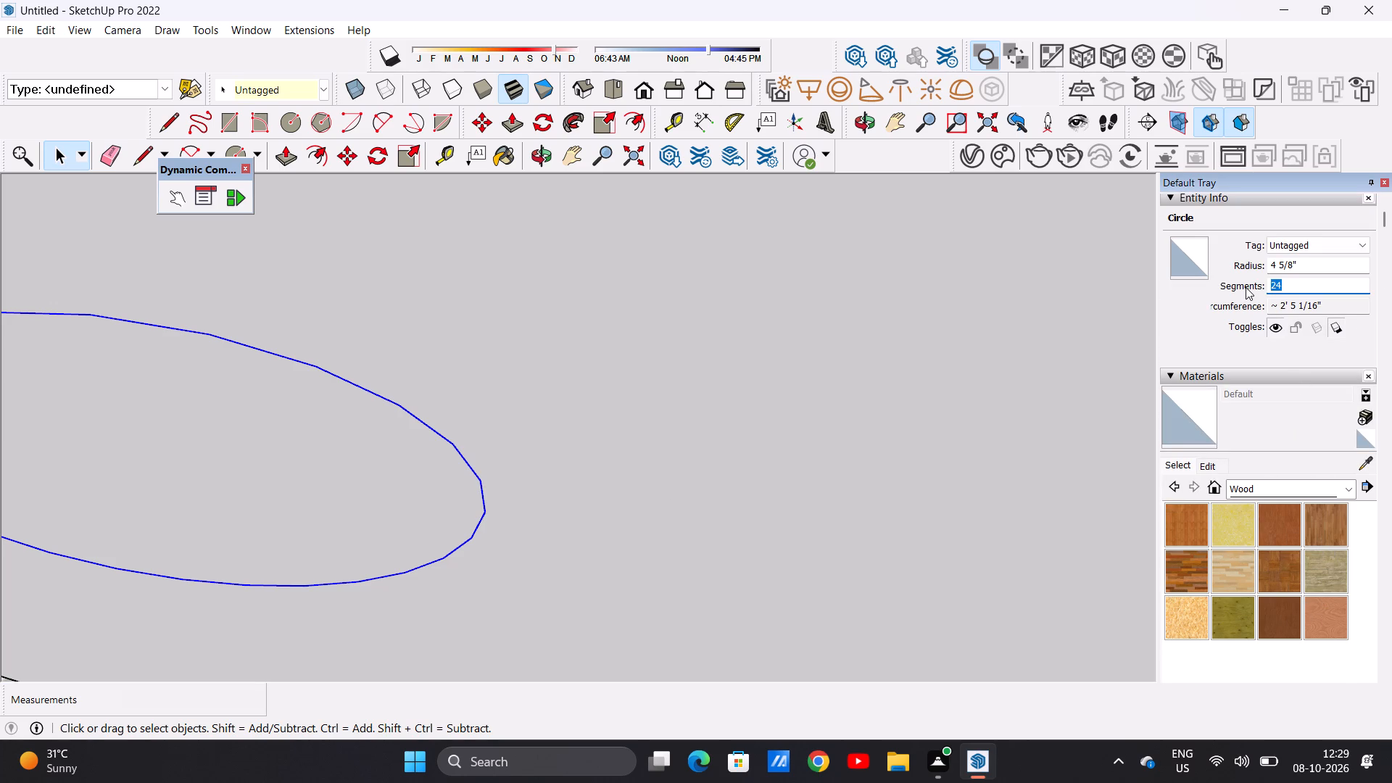
type("60")
key("Return")
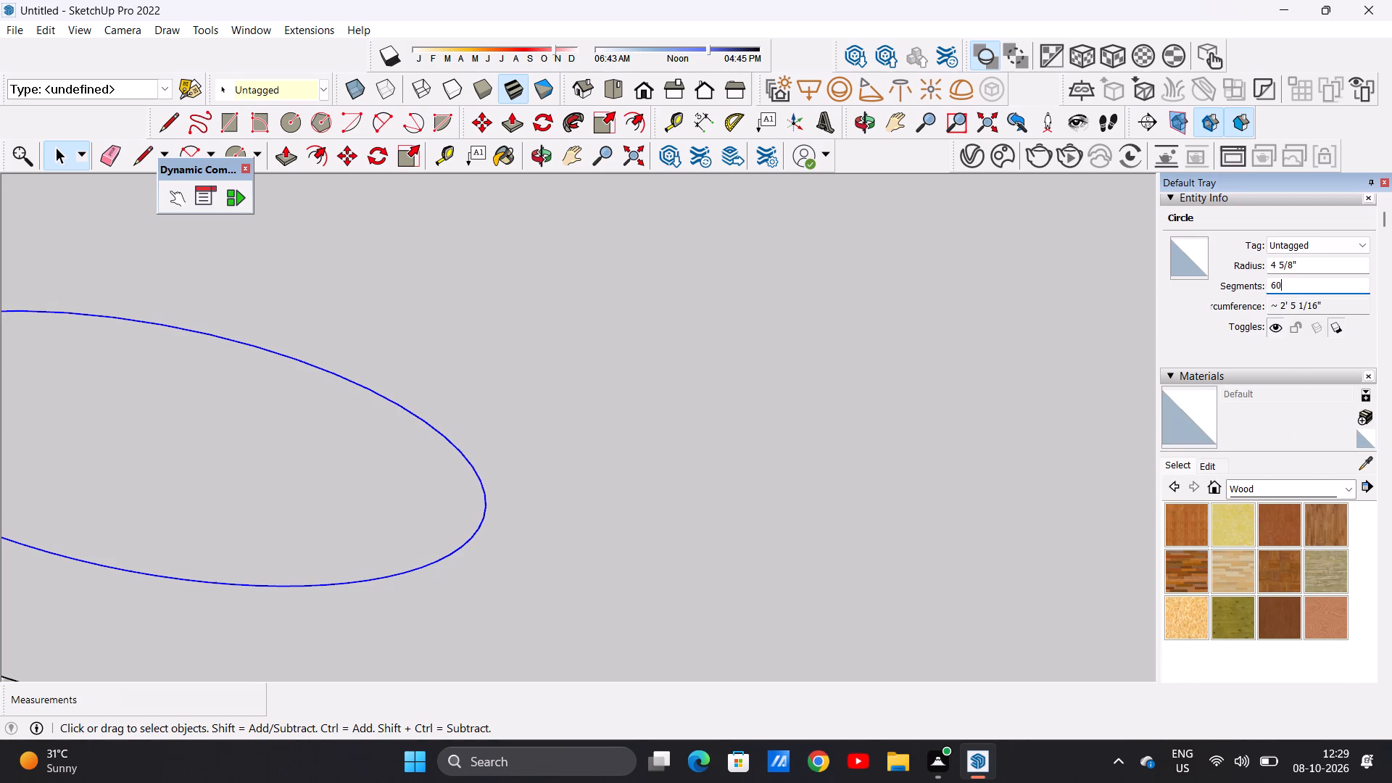
scroll(812, 500, "down", 11)
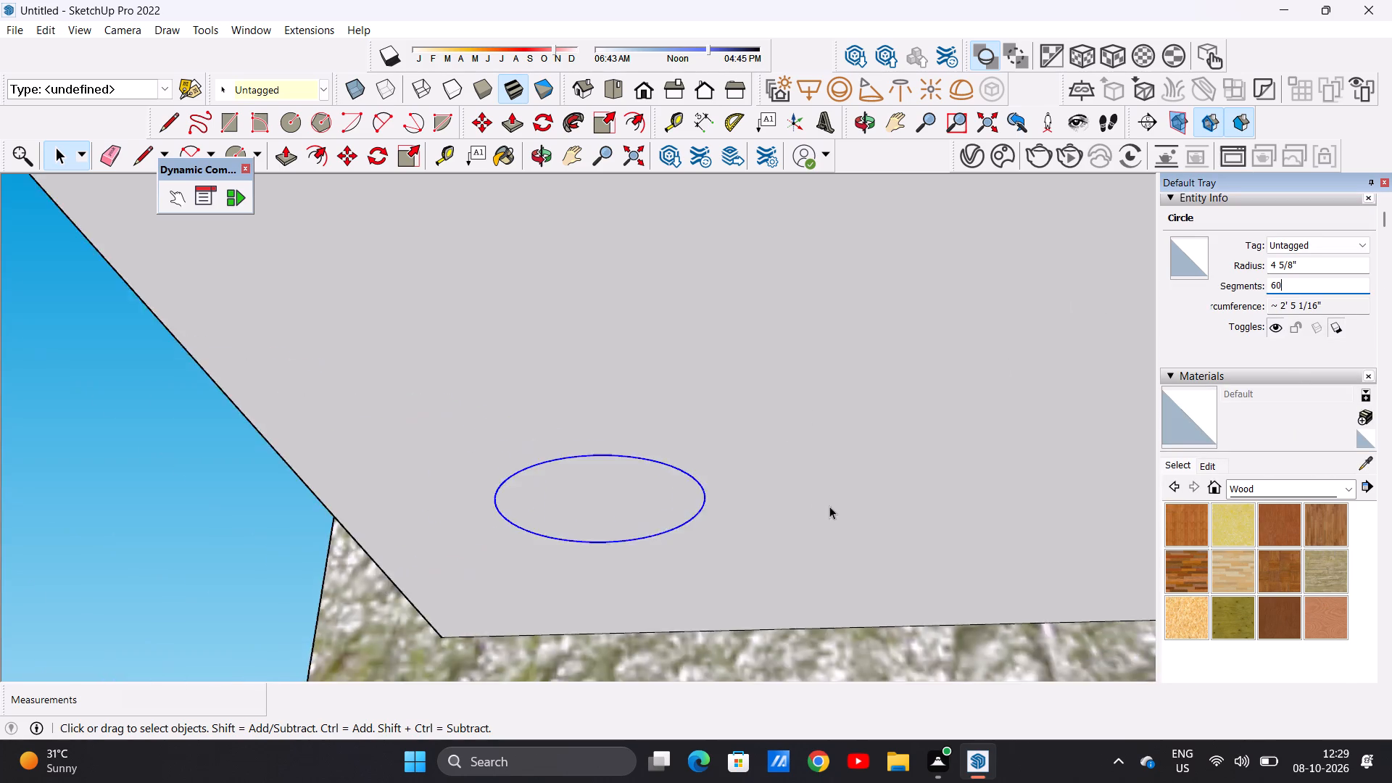
scroll(829, 506, "down", 10)
left_click(452, 481)
Push/Pull the recessed circle near the white column by about 1/8", bringing it flush with the overhang's underside.
scroll(815, 491, "down", 7)
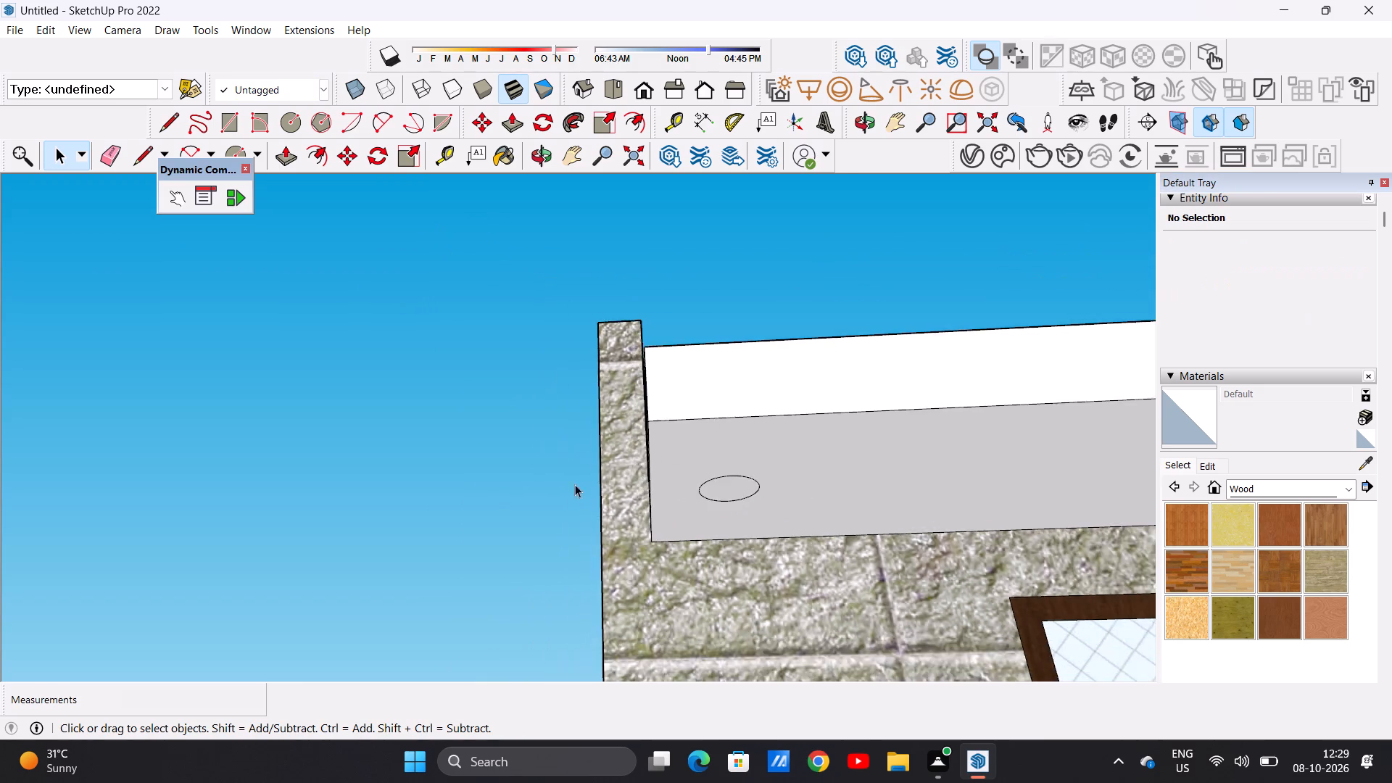
scroll(575, 484, "down", 7)
scroll(718, 435, "down", 10)
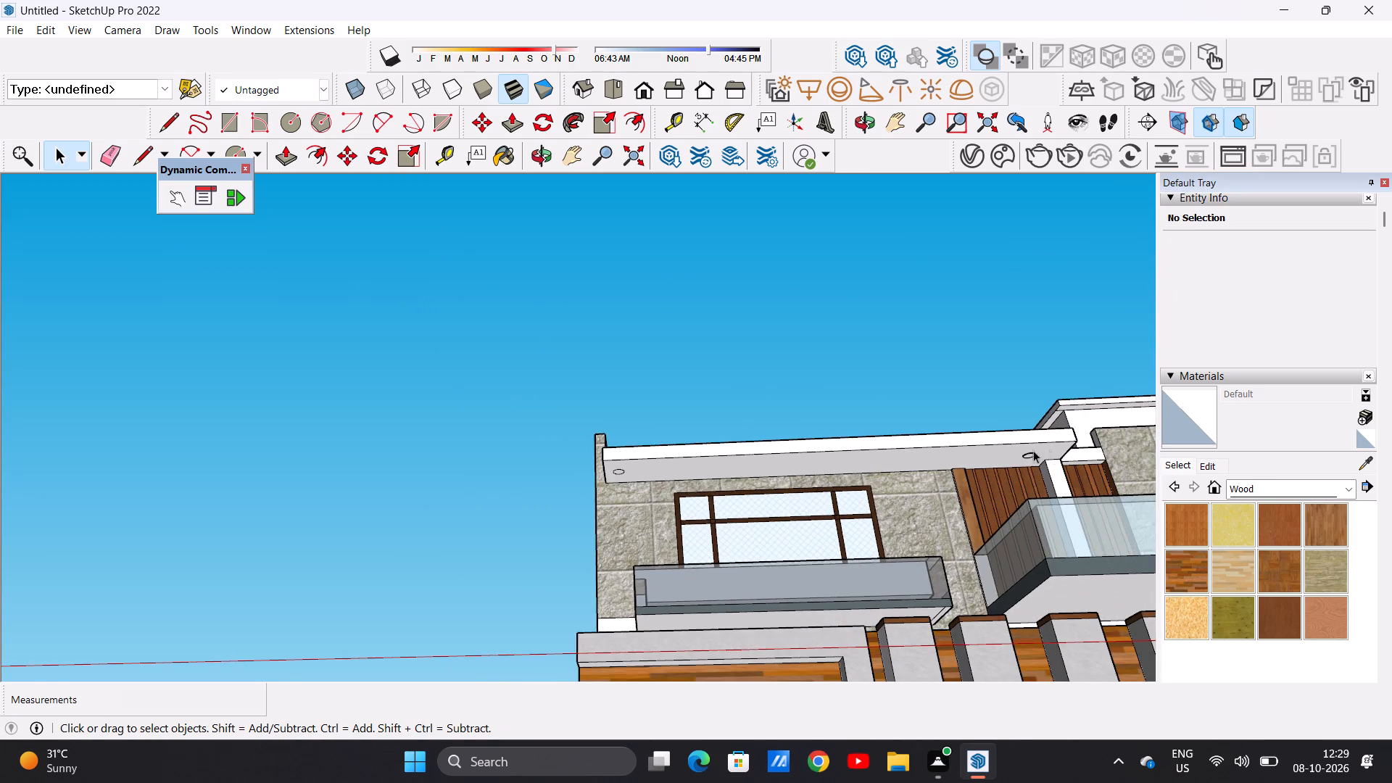
scroll(1024, 453, "up", 20)
scroll(1024, 453, "up", 2)
middle_click_drag(990, 441, 766, 418)
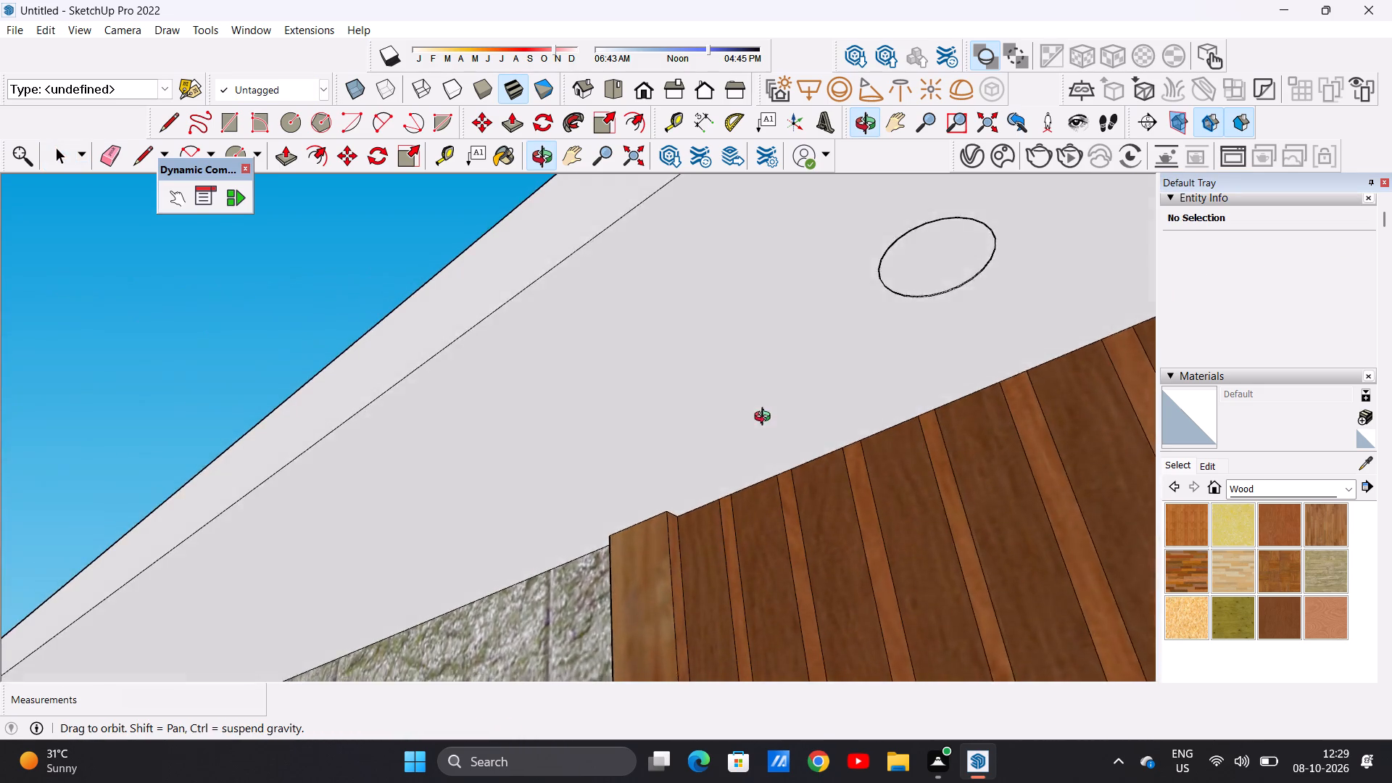
middle_click_drag(766, 418, 751, 463)
scroll(974, 279, "up", 20)
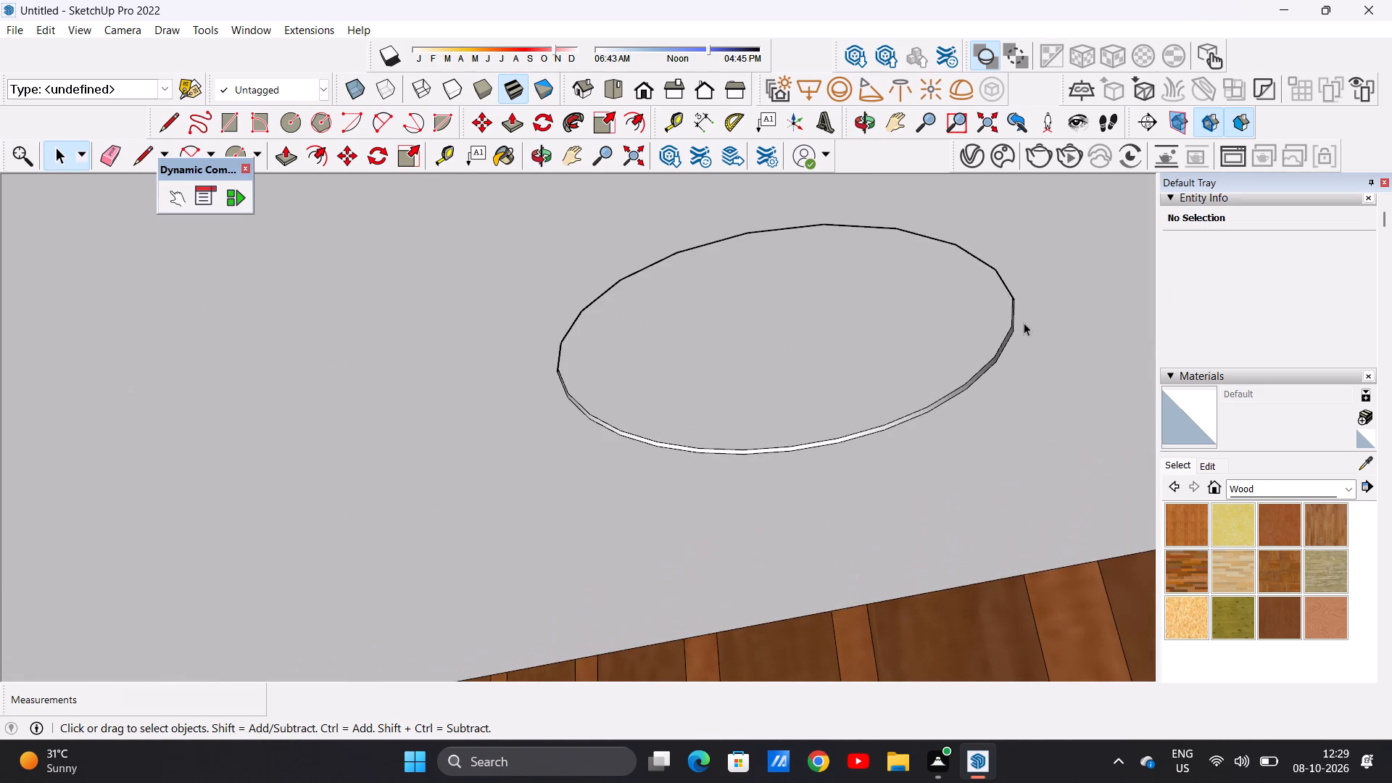
scroll(882, 373, "up", 2)
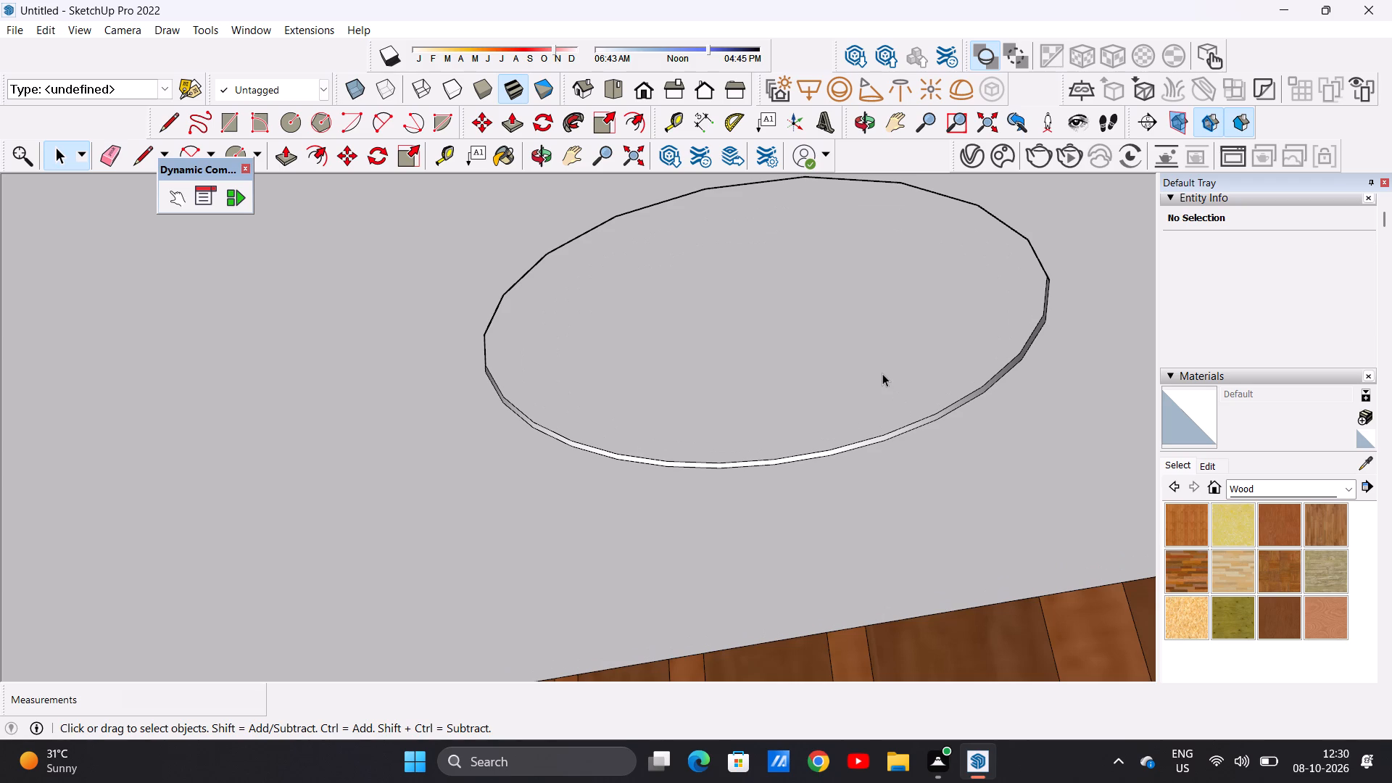
key("p")
left_click(874, 358)
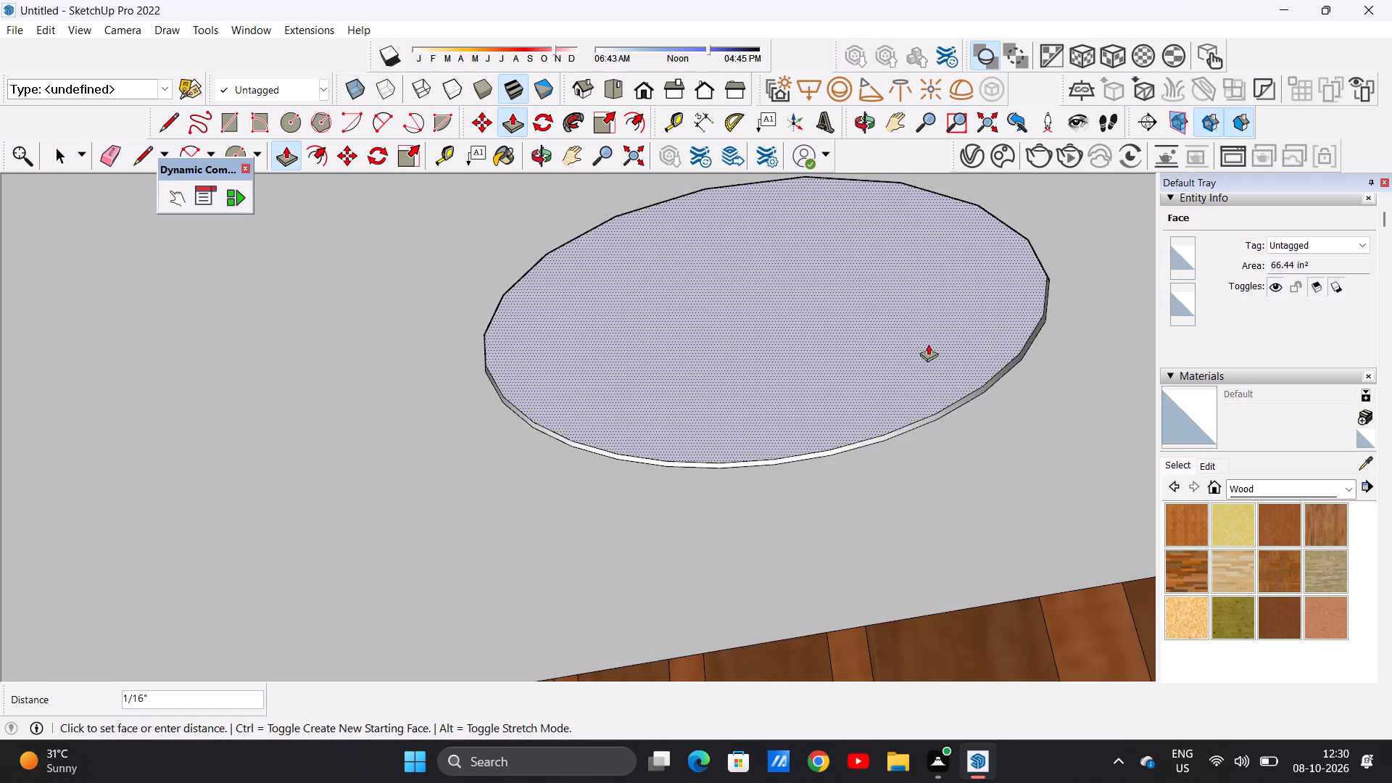
left_click(1039, 259)
key("space")
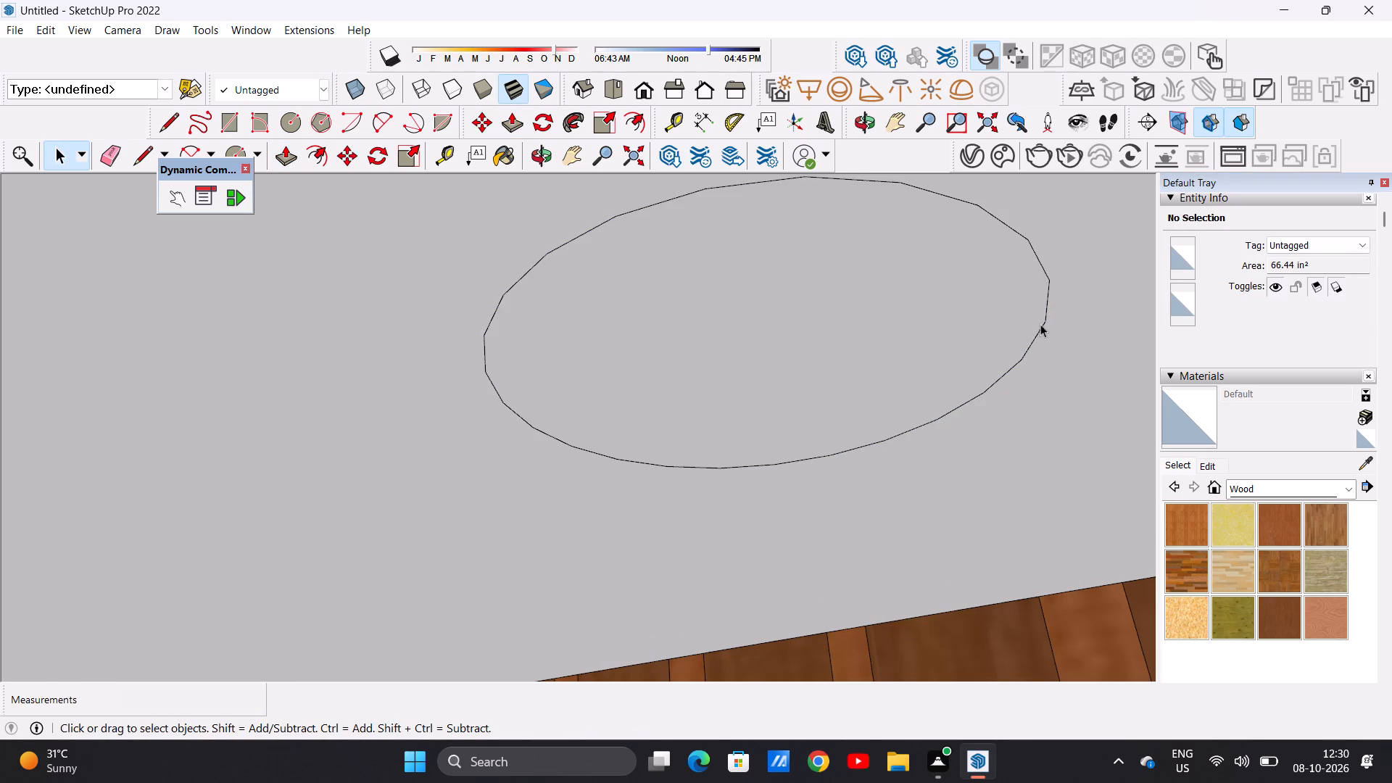
Set the circle near the white column to 60 segments.
left_click(1041, 322)
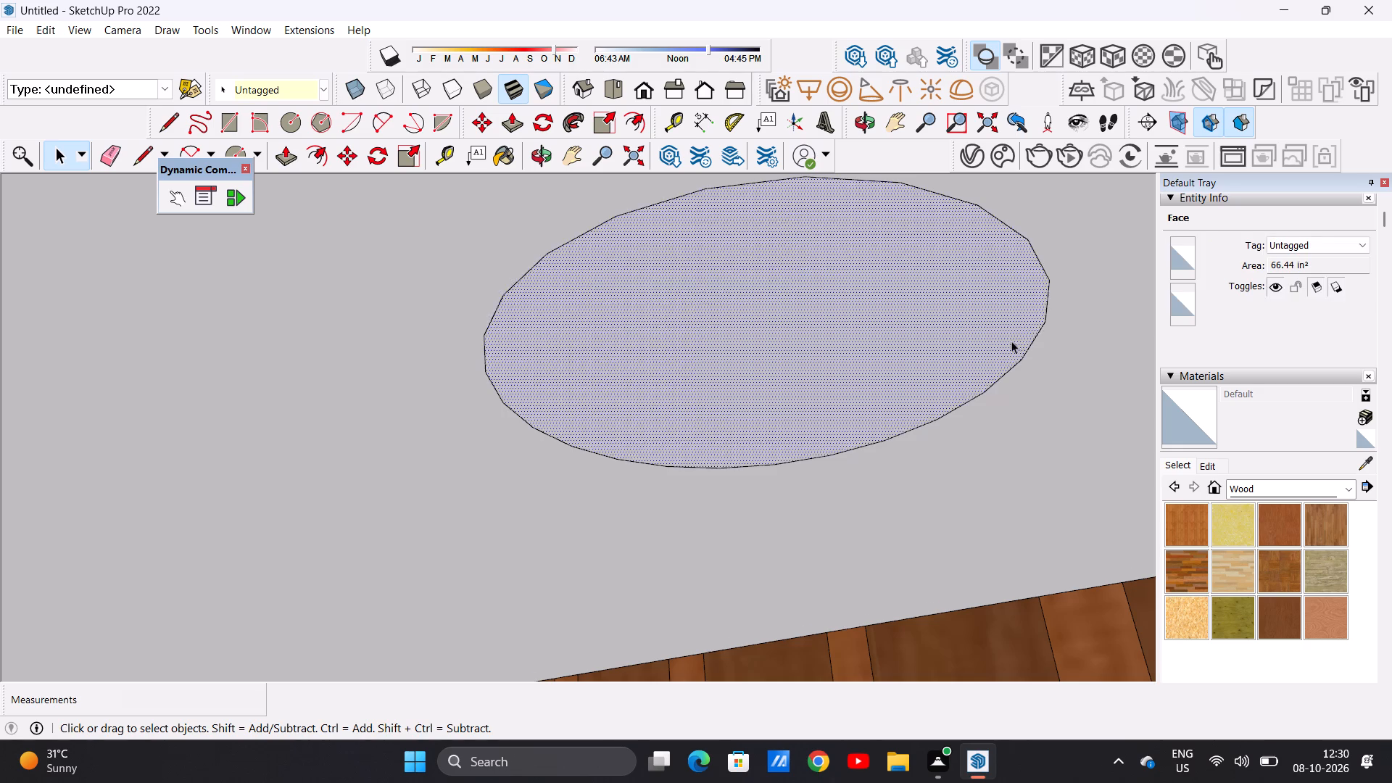
scroll(1002, 354, "down", 20)
scroll(1002, 354, "down", 5)
left_click(738, 220)
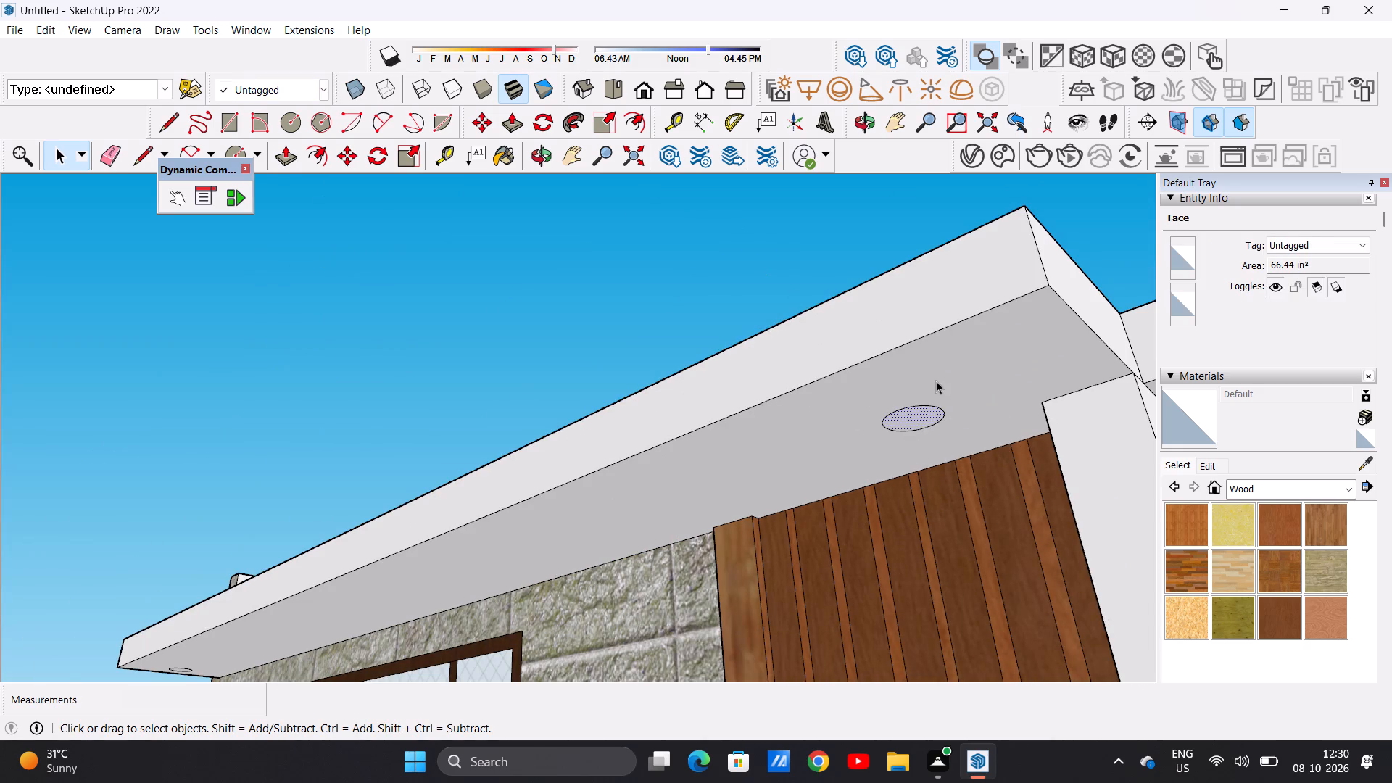
scroll(936, 381, "up", 20)
scroll(936, 381, "up", 5)
scroll(961, 426, "down", 1)
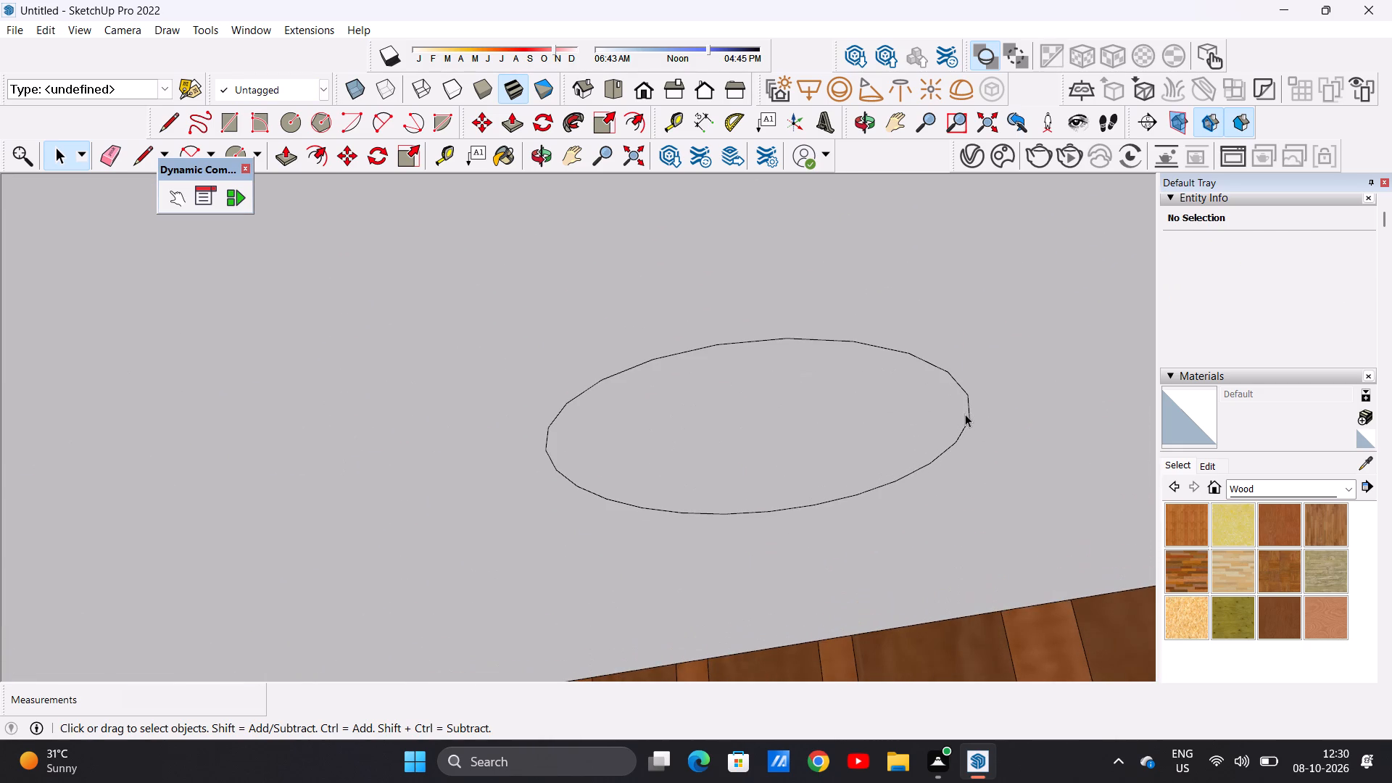
left_click(968, 410)
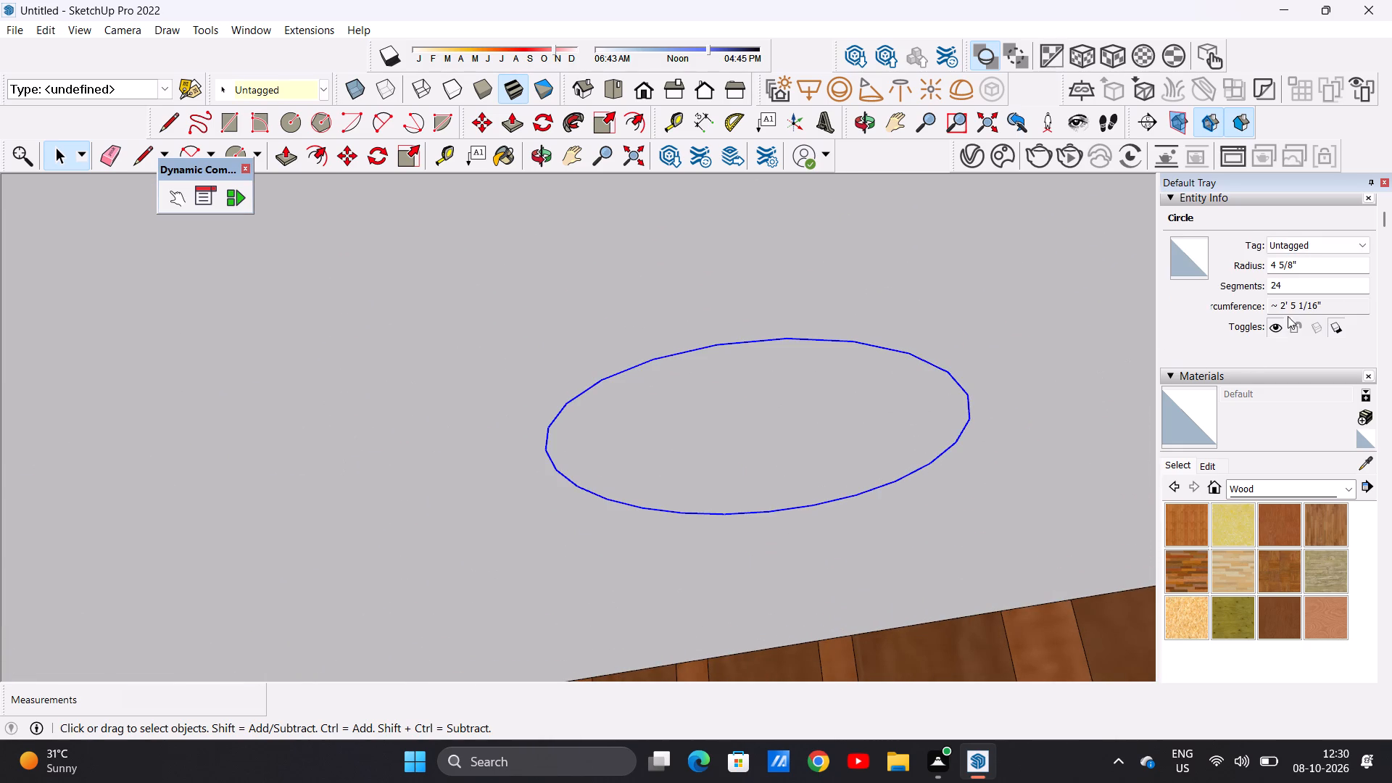
left_click_drag(1288, 279, 1261, 279)
type("60")
key("Return")
key("space")
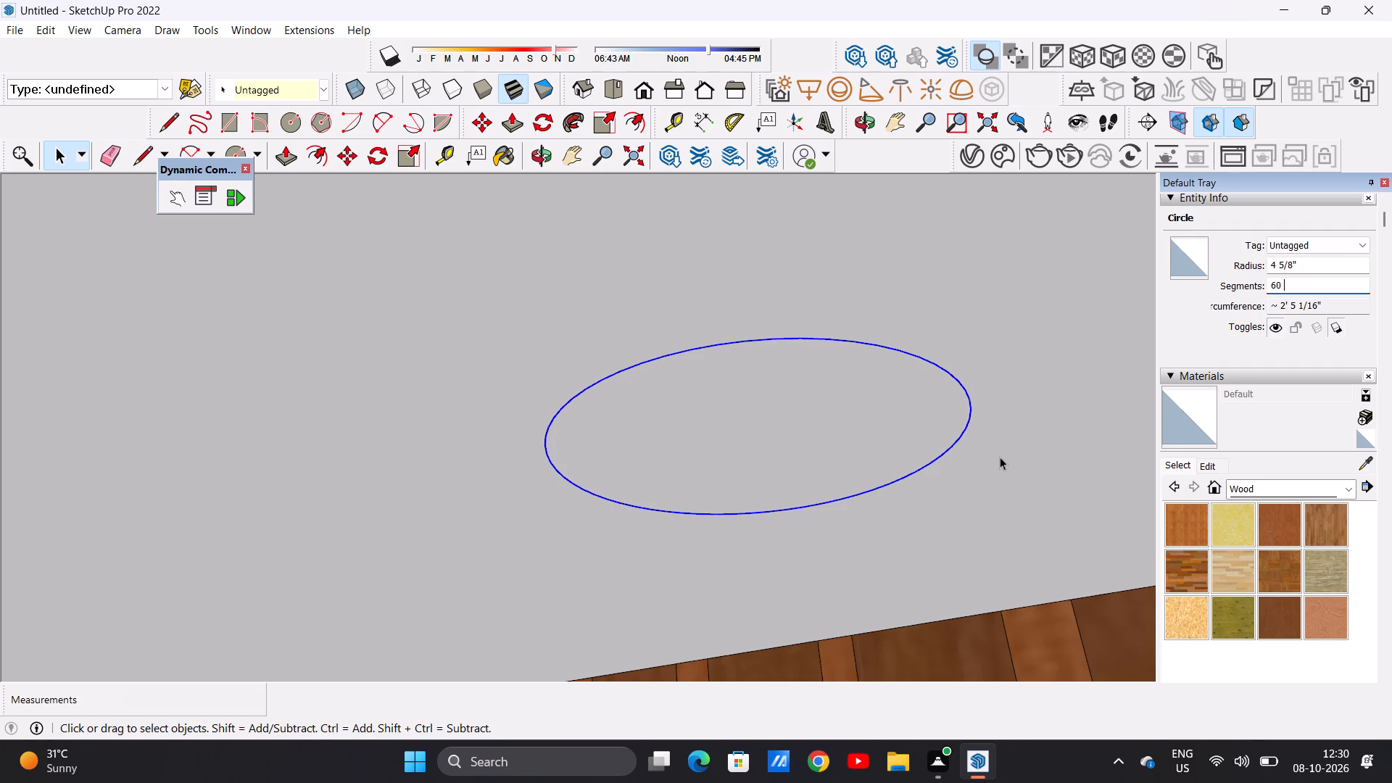
Examine the overhang's underside and the circles at its two ends.
scroll(888, 484, "down", 12)
scroll(887, 521, "up", 1)
scroll(887, 521, "down", 20)
scroll(887, 521, "down", 8)
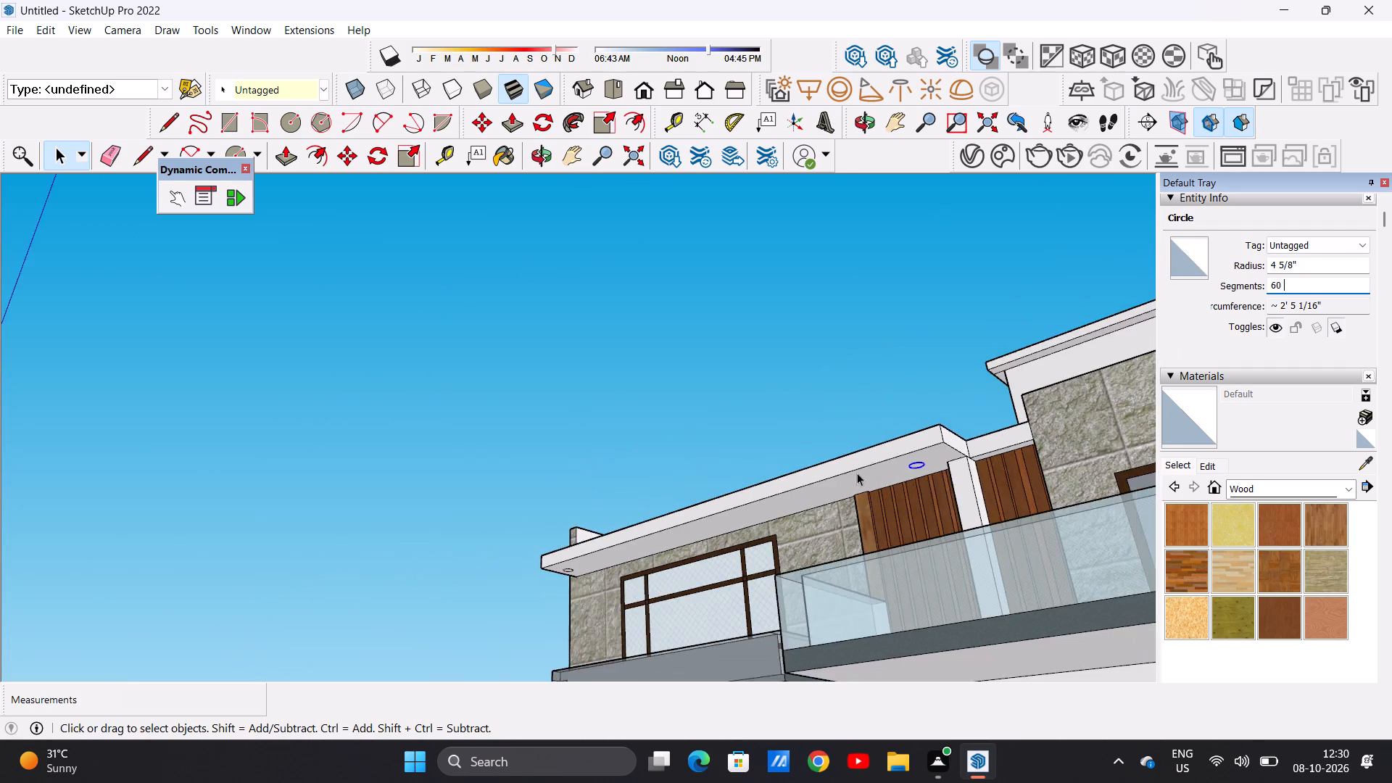
middle_click_drag(859, 473, 1053, 465)
scroll(855, 529, "up", 7)
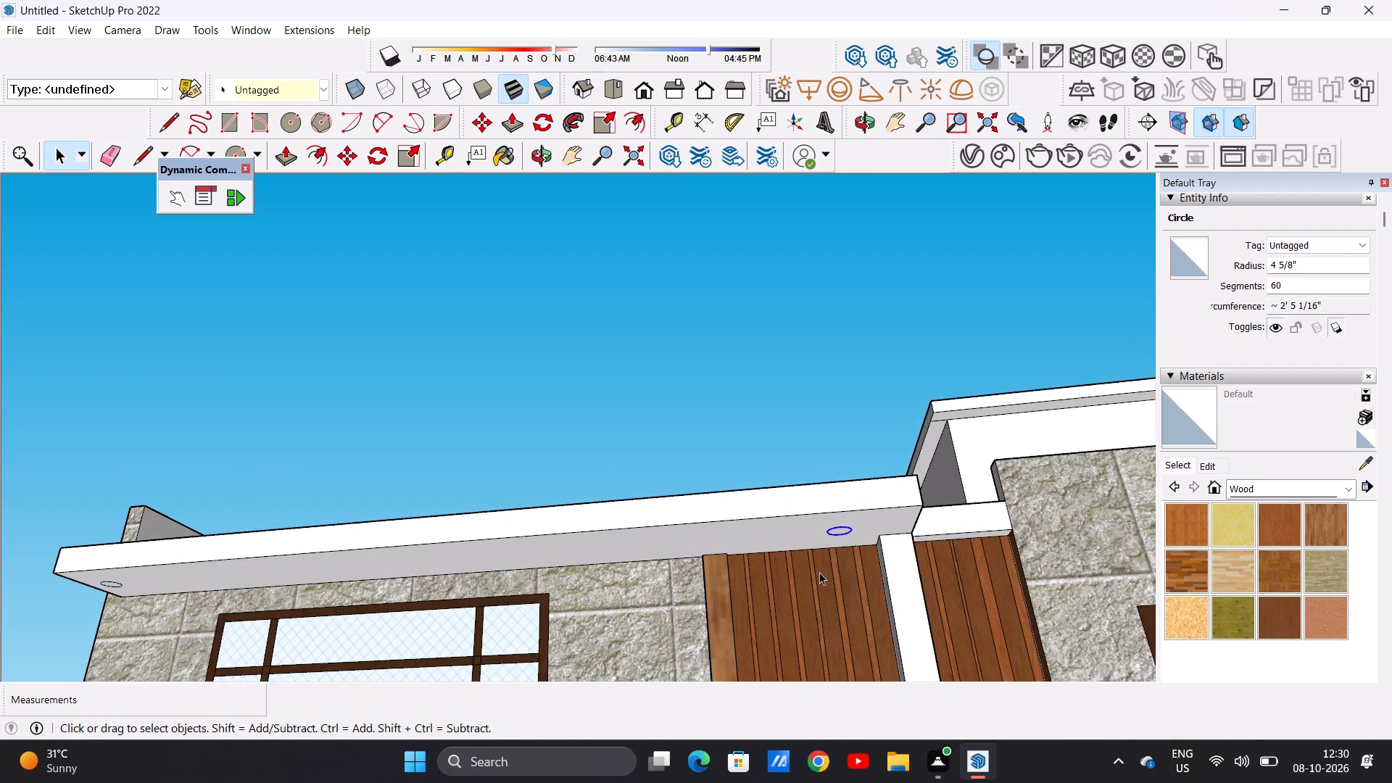
scroll(899, 513, "down", 13)
middle_click_drag(680, 565, 710, 449)
scroll(545, 588, "up", 18)
middle_click_drag(591, 577, 579, 523)
scroll(607, 580, "down", 15)
middle_click_drag(765, 602, 775, 701)
middle_click_drag(593, 587, 593, 641)
Copy the circle at the overhang's outer end about 25' 4 3/8" along the underside toward the white column.
scroll(587, 556, "up", 12)
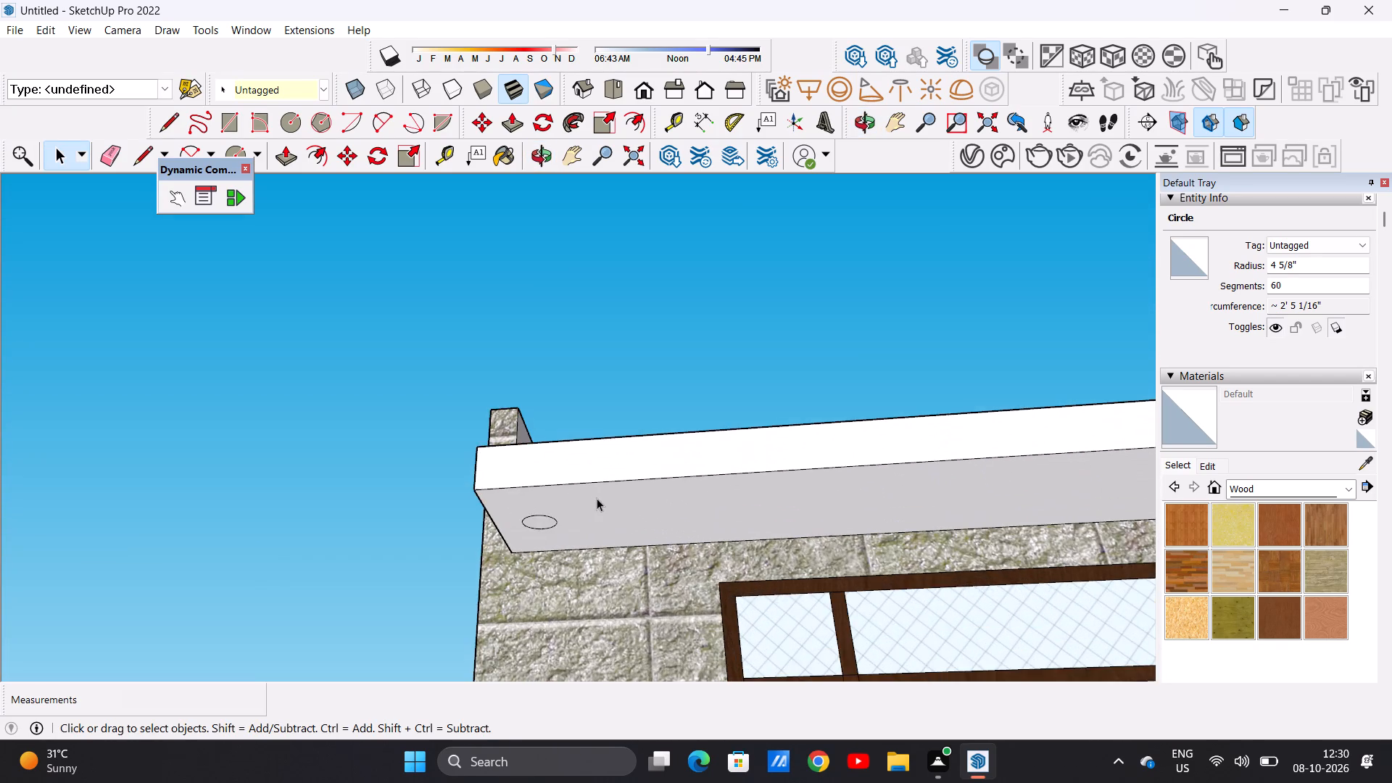
middle_click_drag(600, 520, 616, 395)
scroll(573, 455, "up", 5)
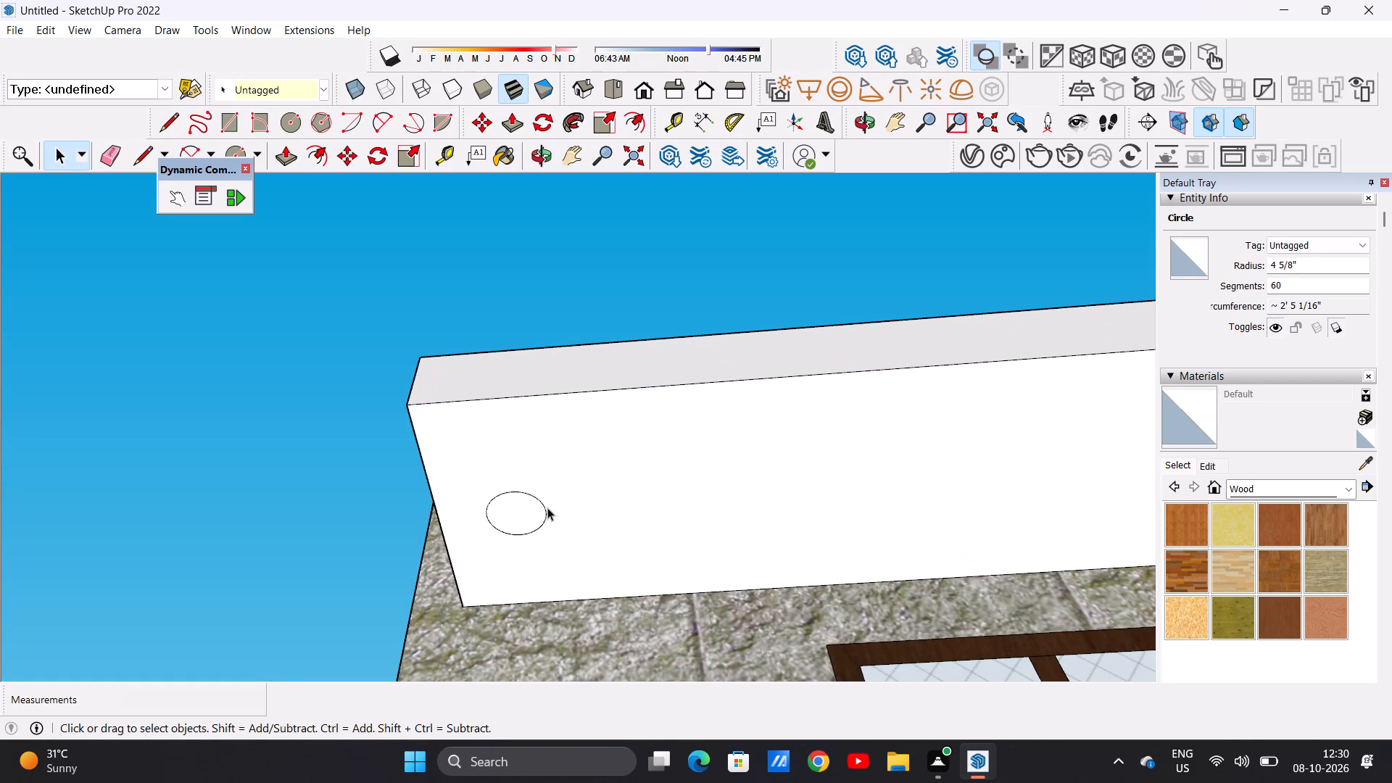
double_click(518, 524)
key("m")
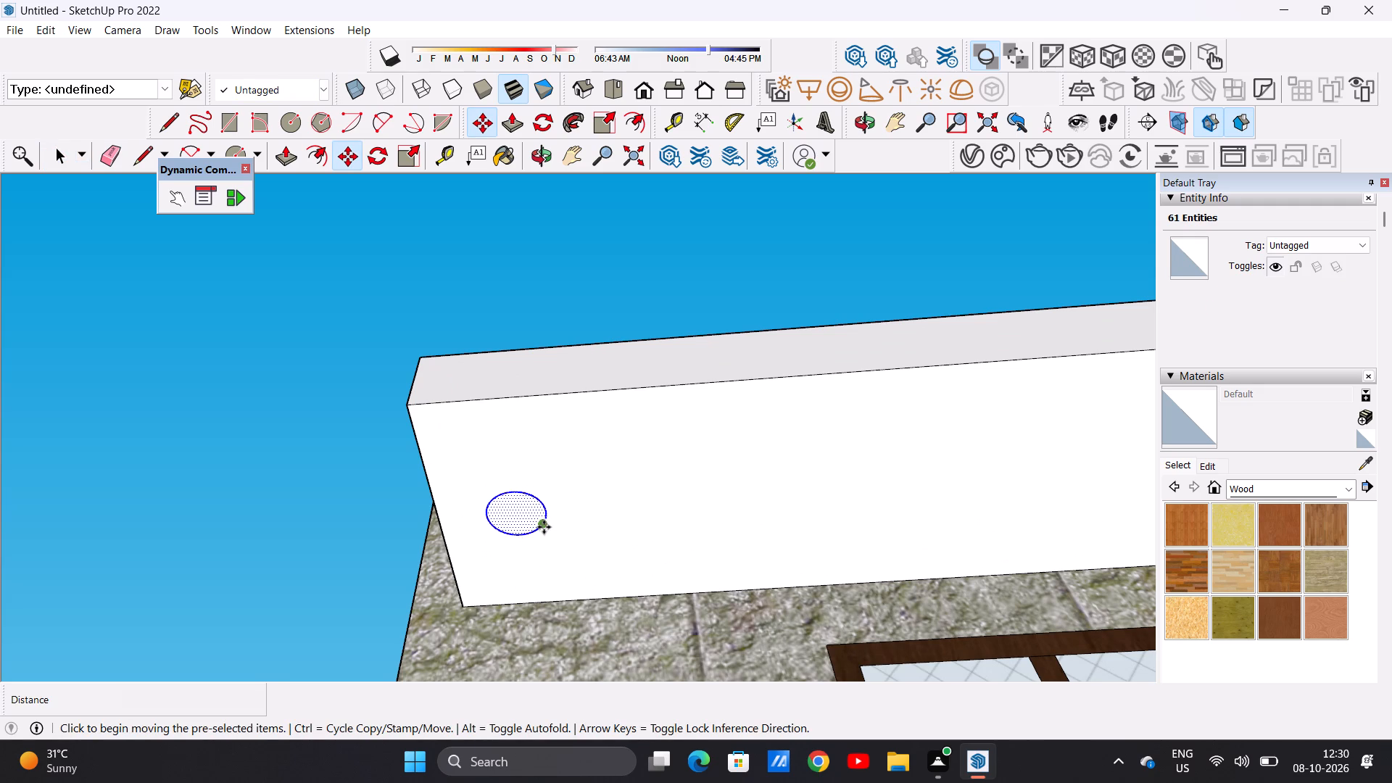
left_click(544, 527)
scroll(646, 527, "down", 8)
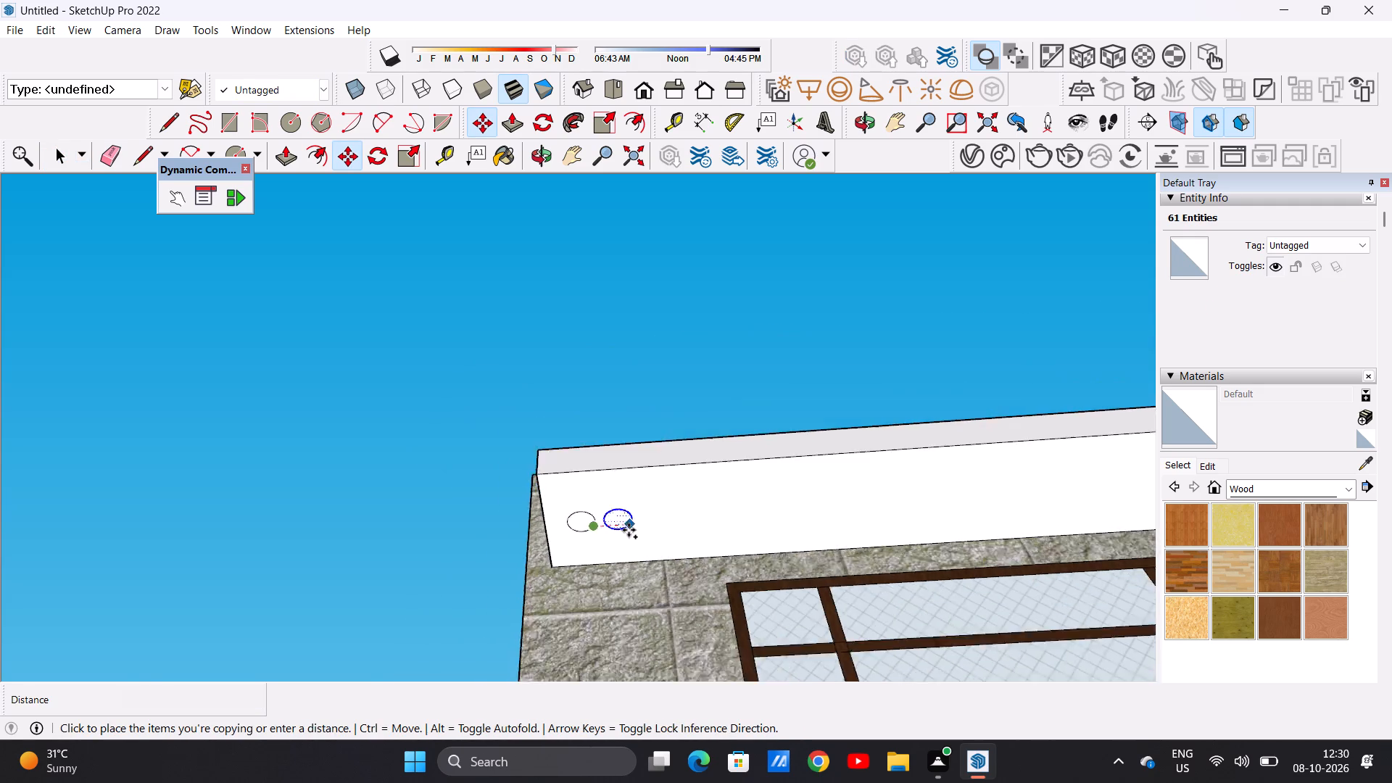
scroll(629, 530, "down", 6)
scroll(779, 521, "down", 5)
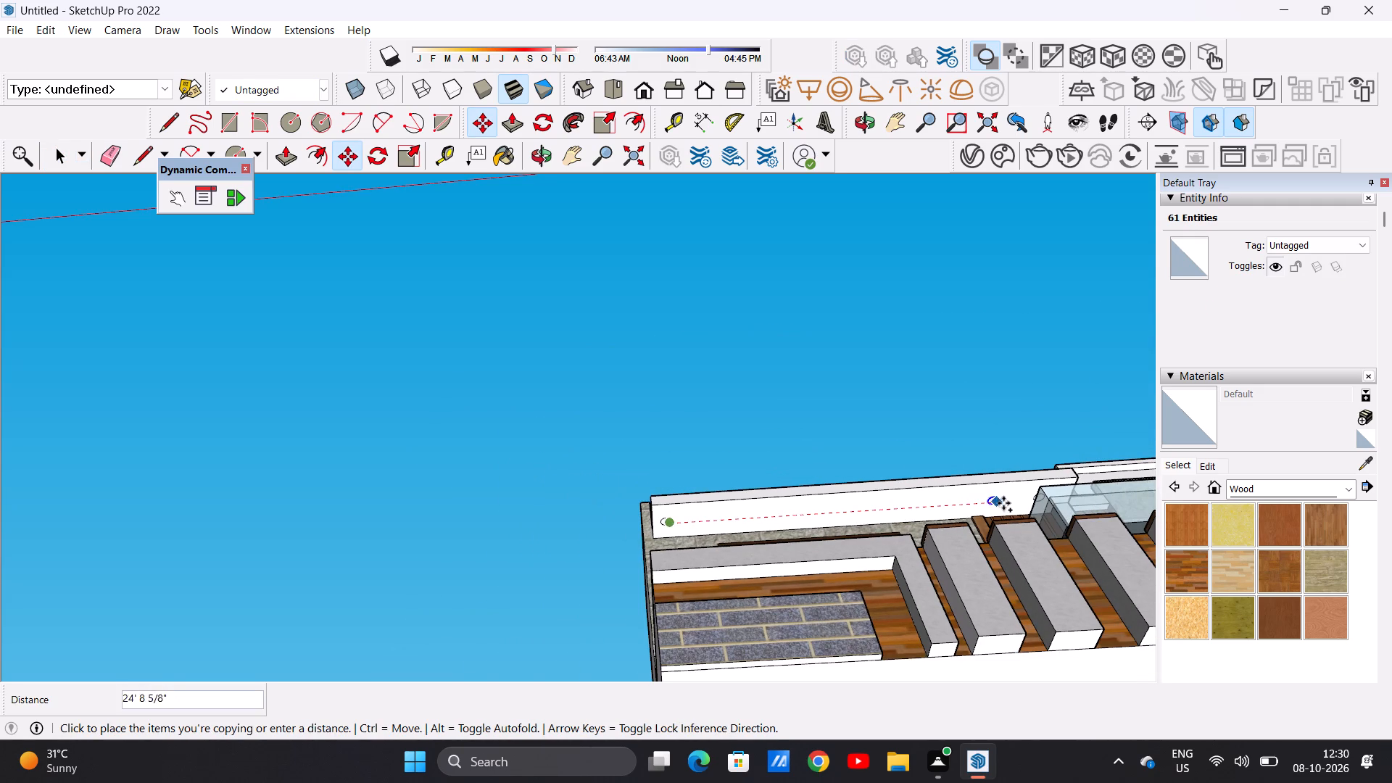
scroll(1008, 503, "up", 7)
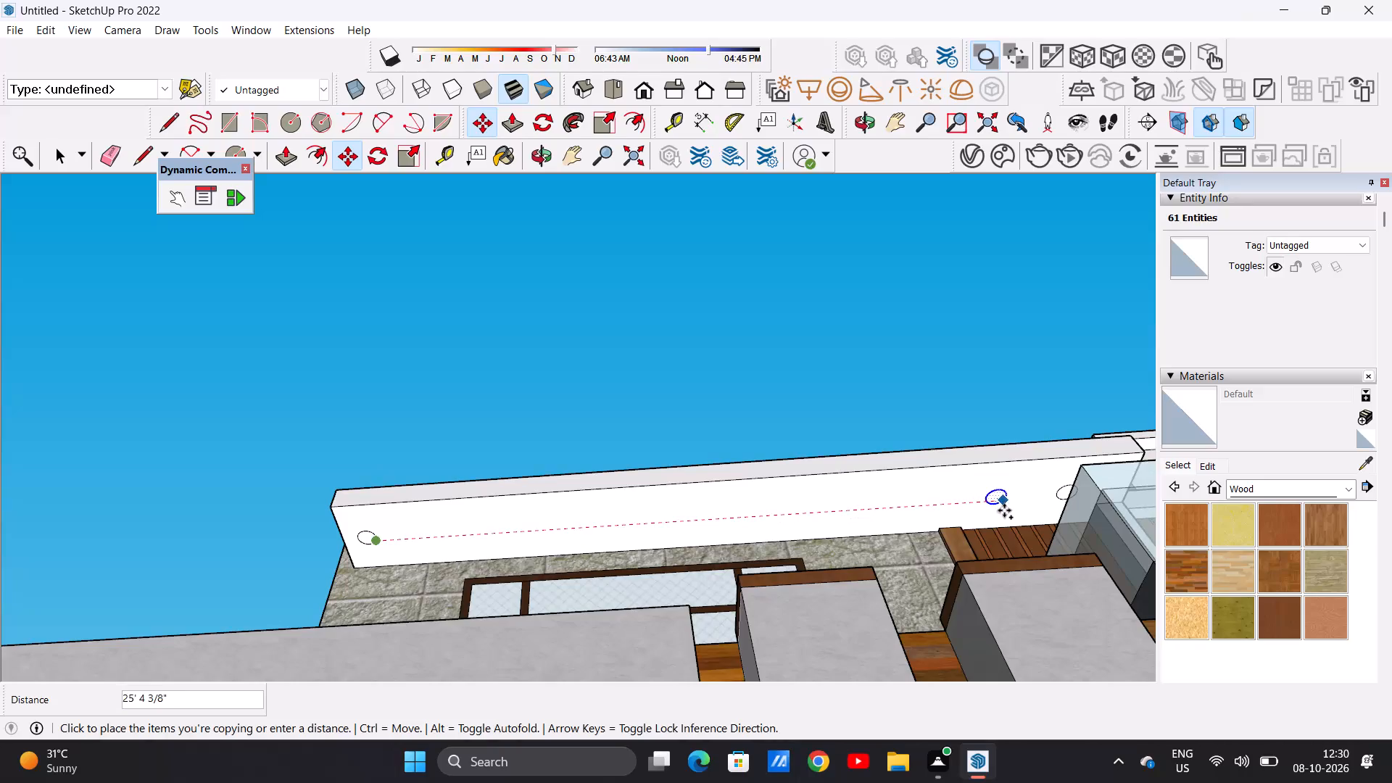
left_click(1004, 510)
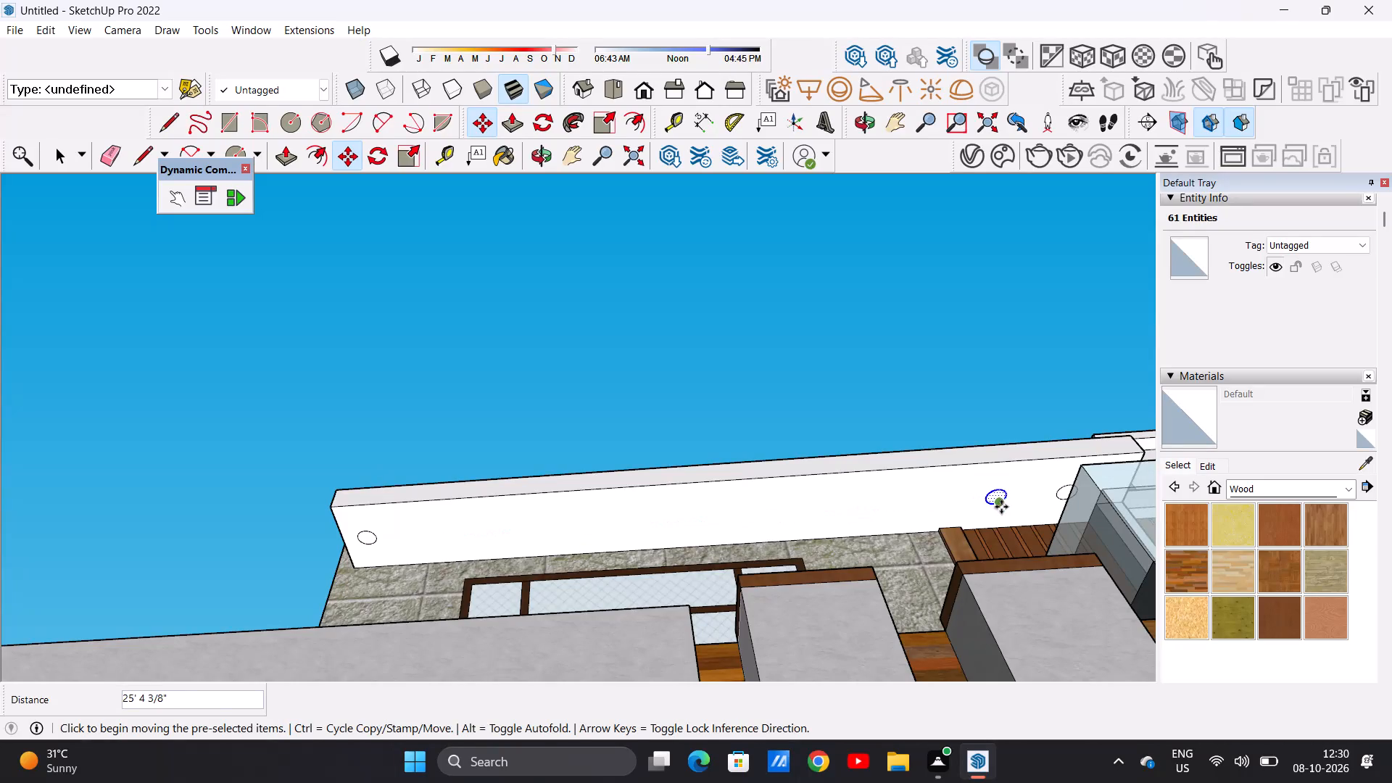
Copy the new circle about 22' 3 3/8" back toward the outer end, and that copy about 18' 6 5/16" toward the column.
left_click(1001, 507)
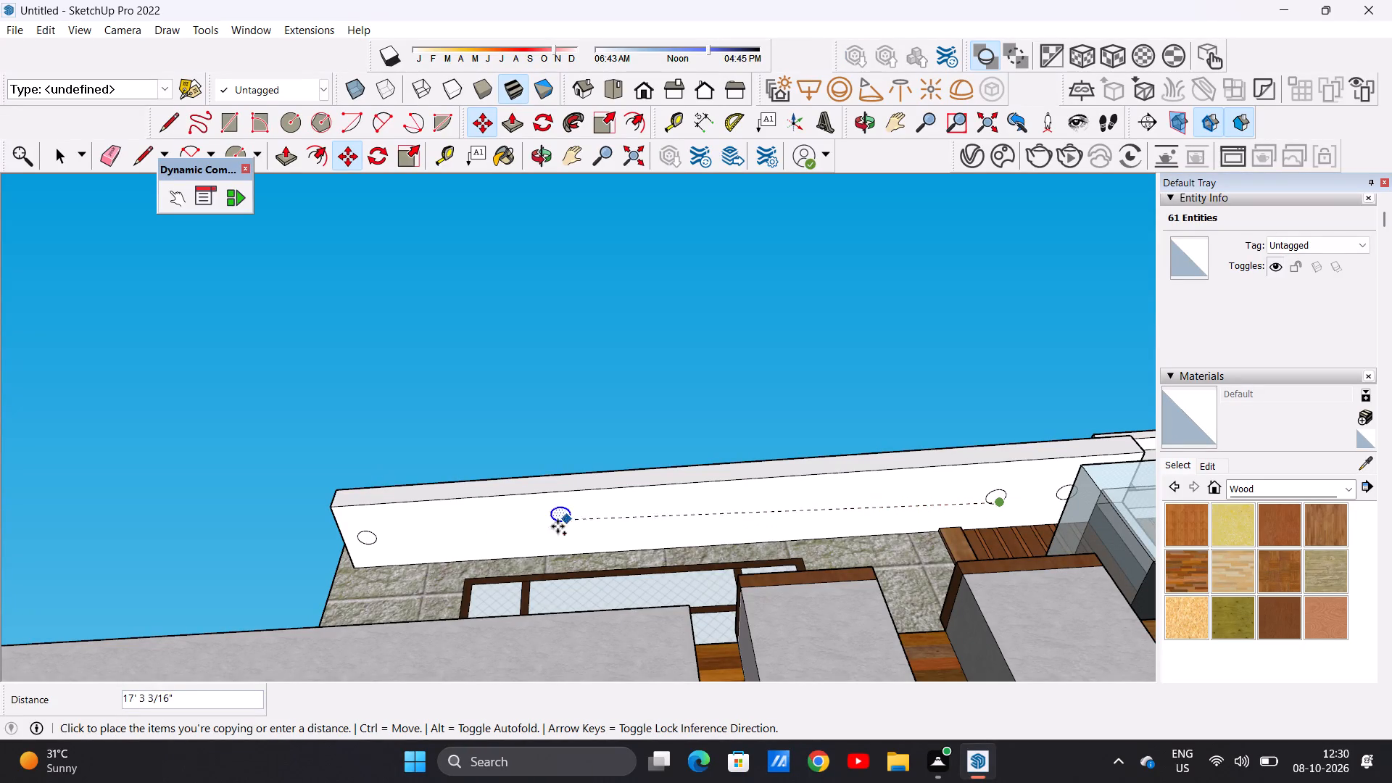
left_click(447, 533)
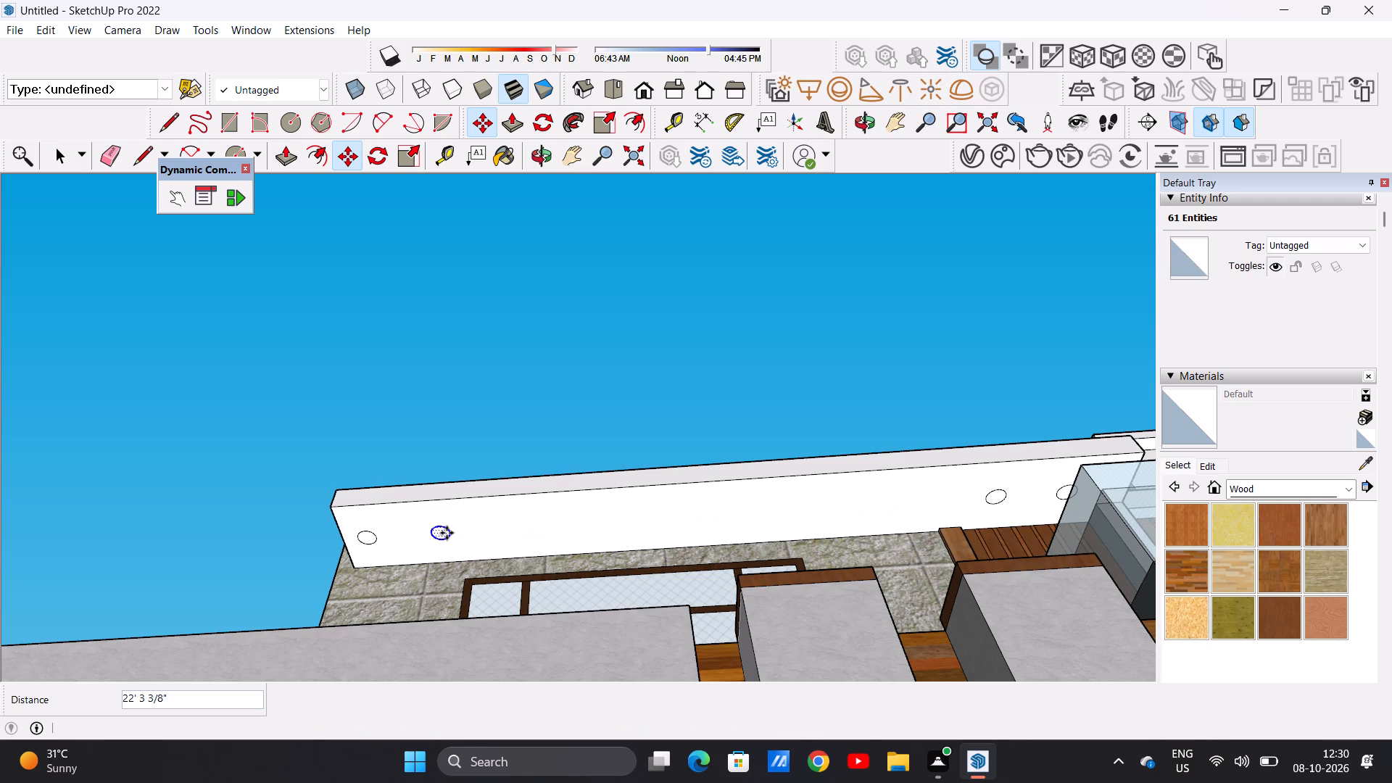
left_click(447, 533)
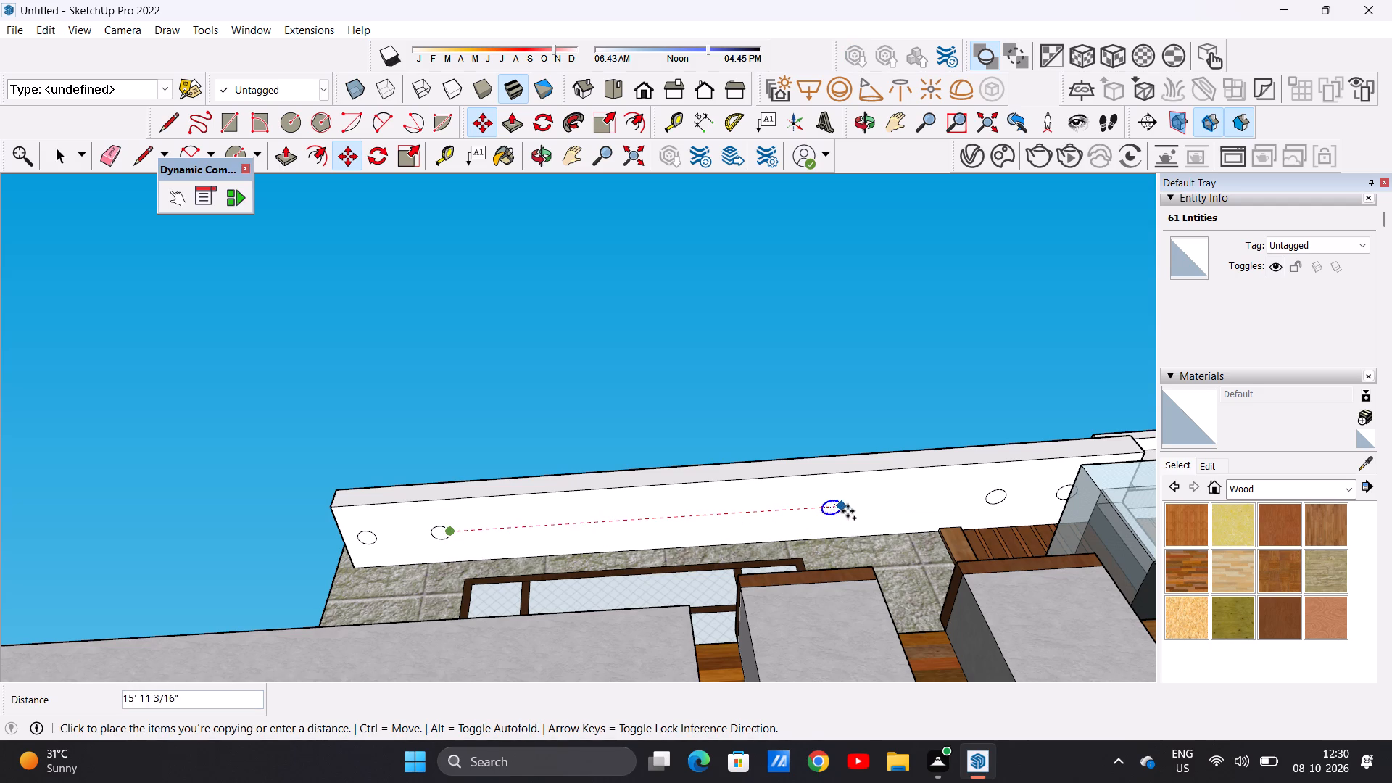
left_click(910, 506)
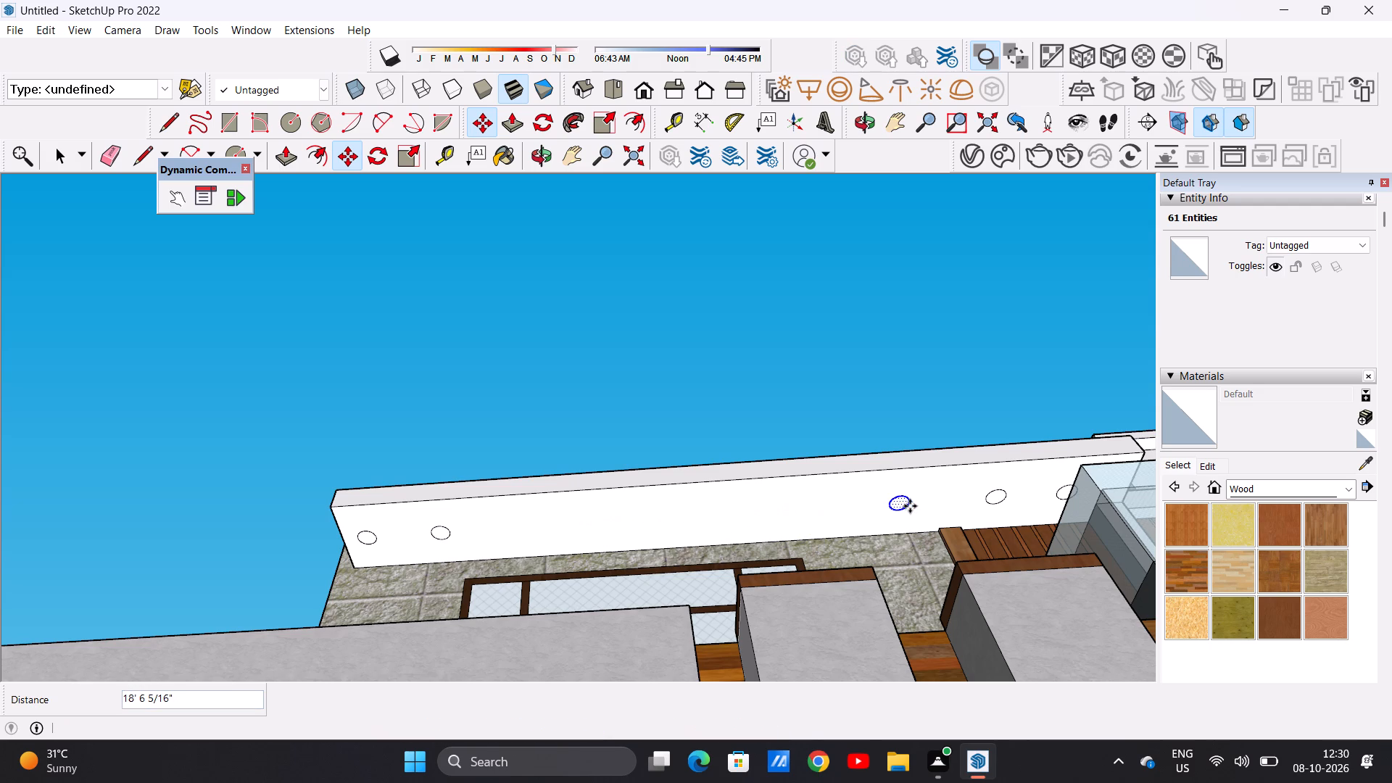
Copy the latest circle about 14' 9 1/8" toward the outer end, and that copy back toward the column, past the underside's midpoint.
left_click(905, 501)
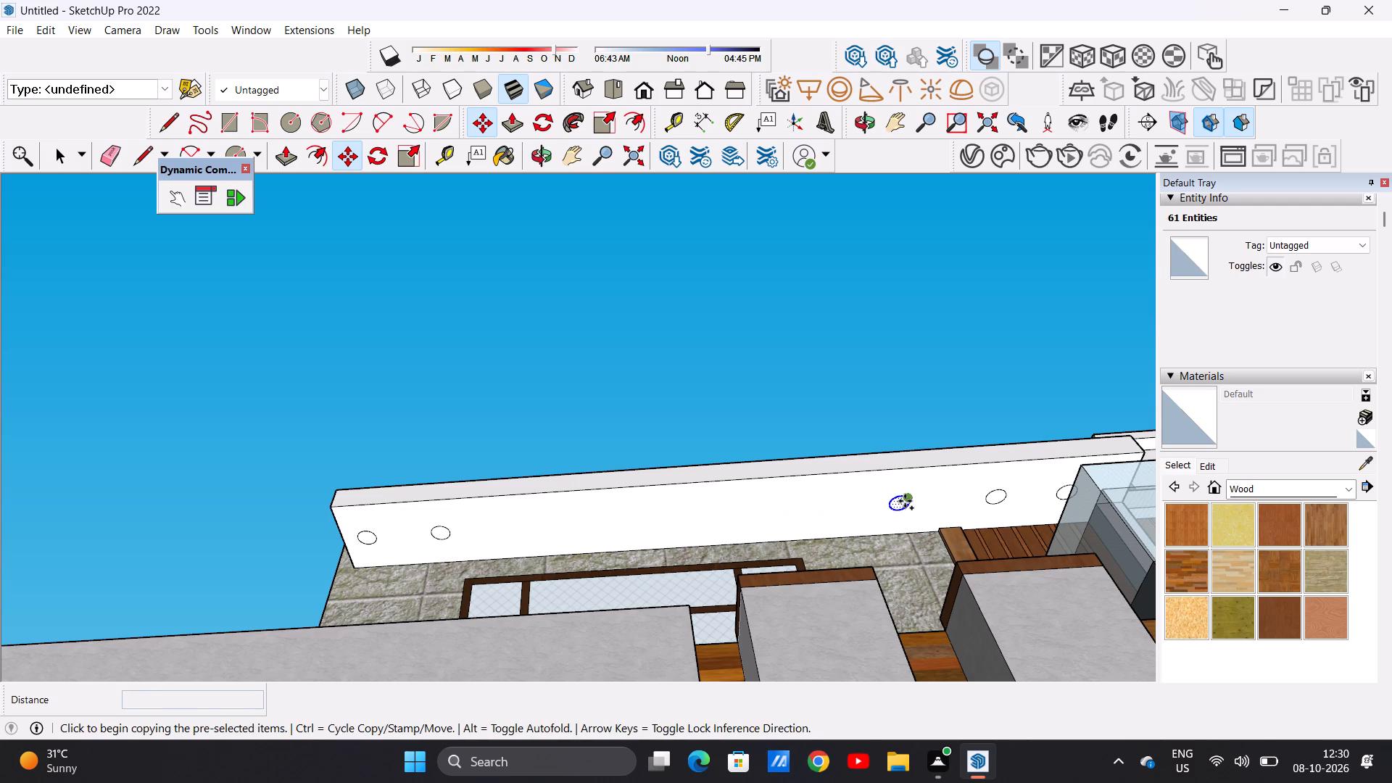
left_click(539, 527)
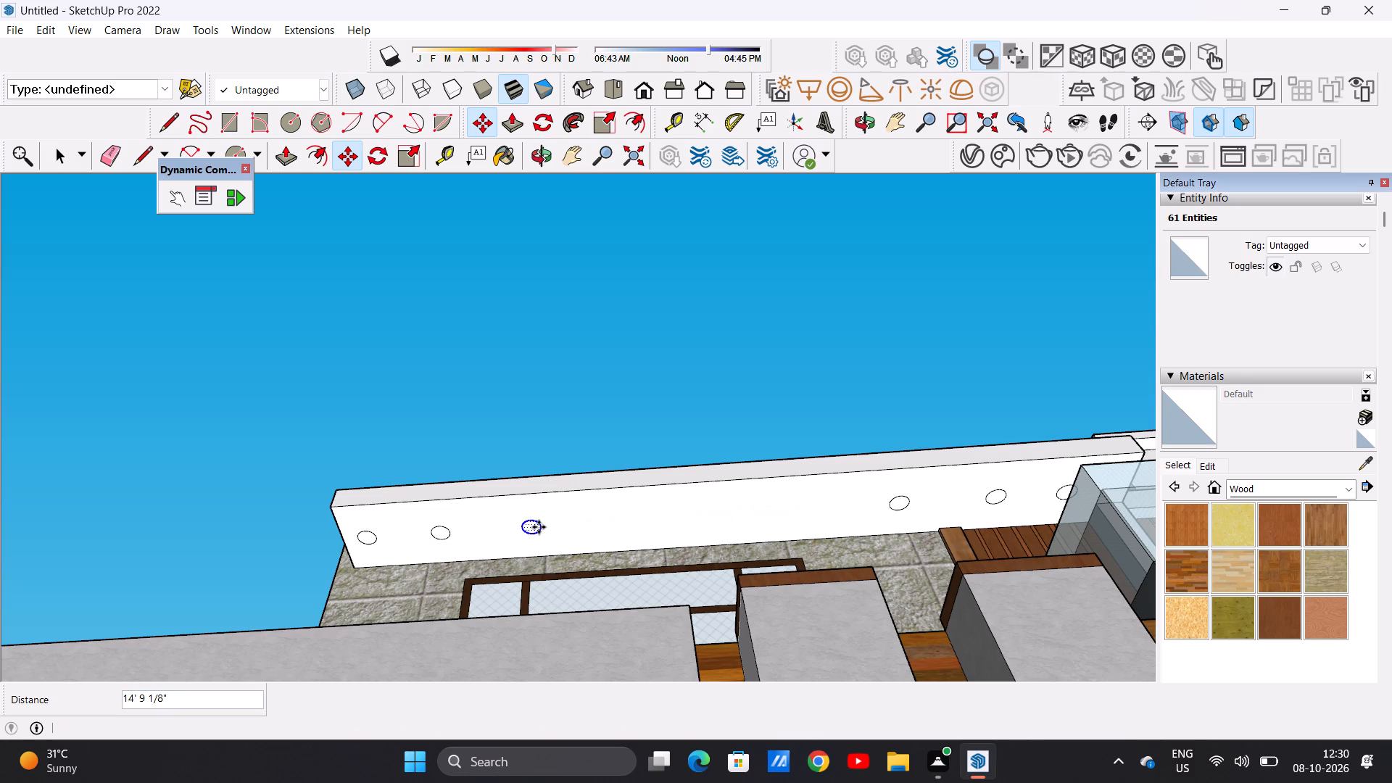
left_click(539, 527)
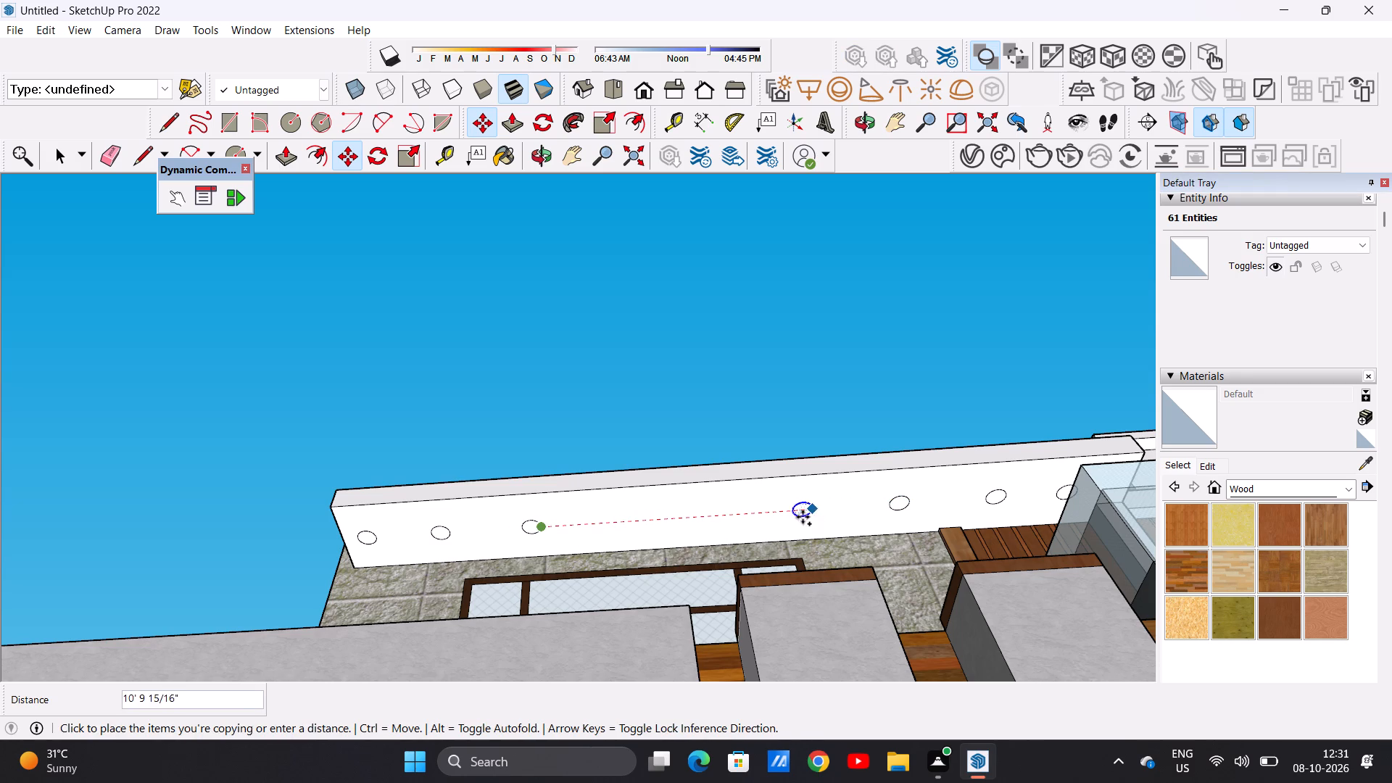
left_click(784, 517)
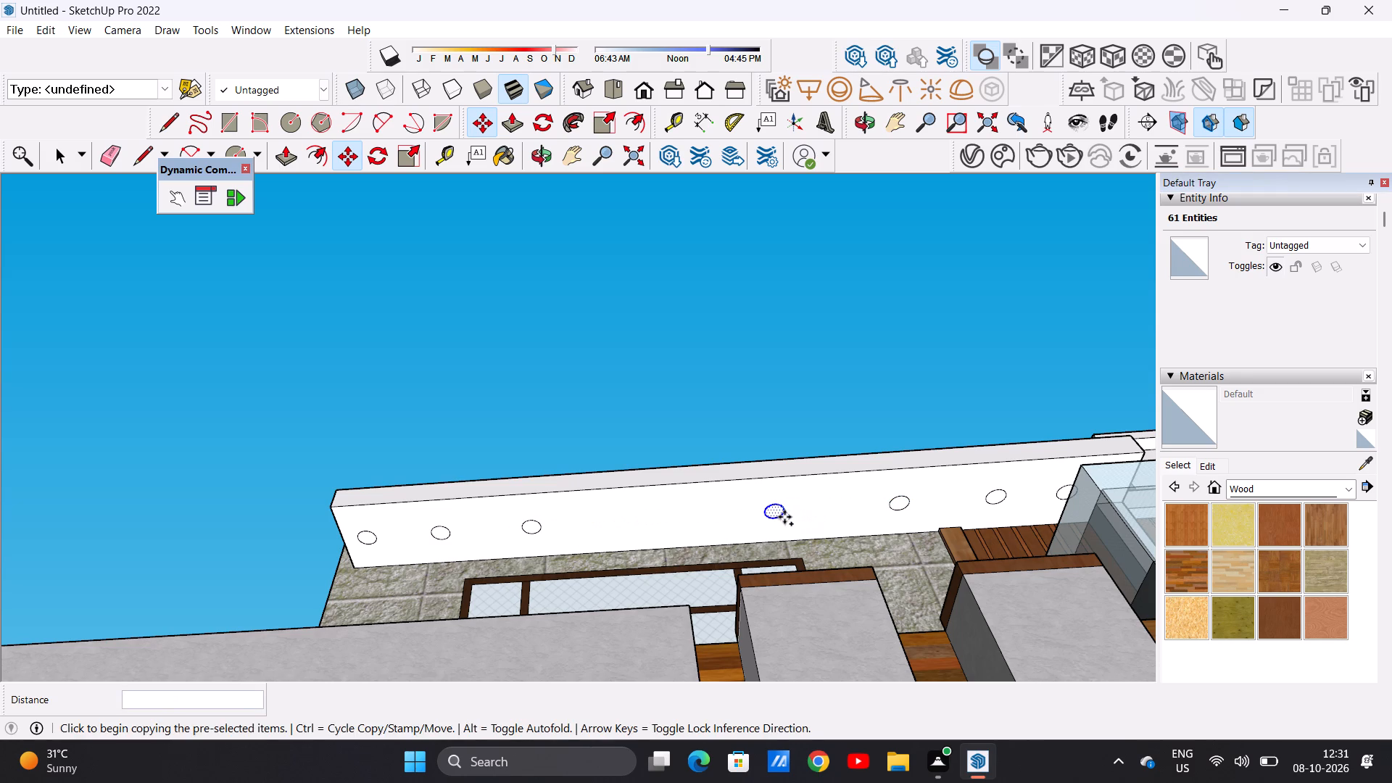
Copy the latest circle about 5' 3 3/8" along the overhang's underside toward the outer end.
left_click(784, 517)
left_click(650, 517)
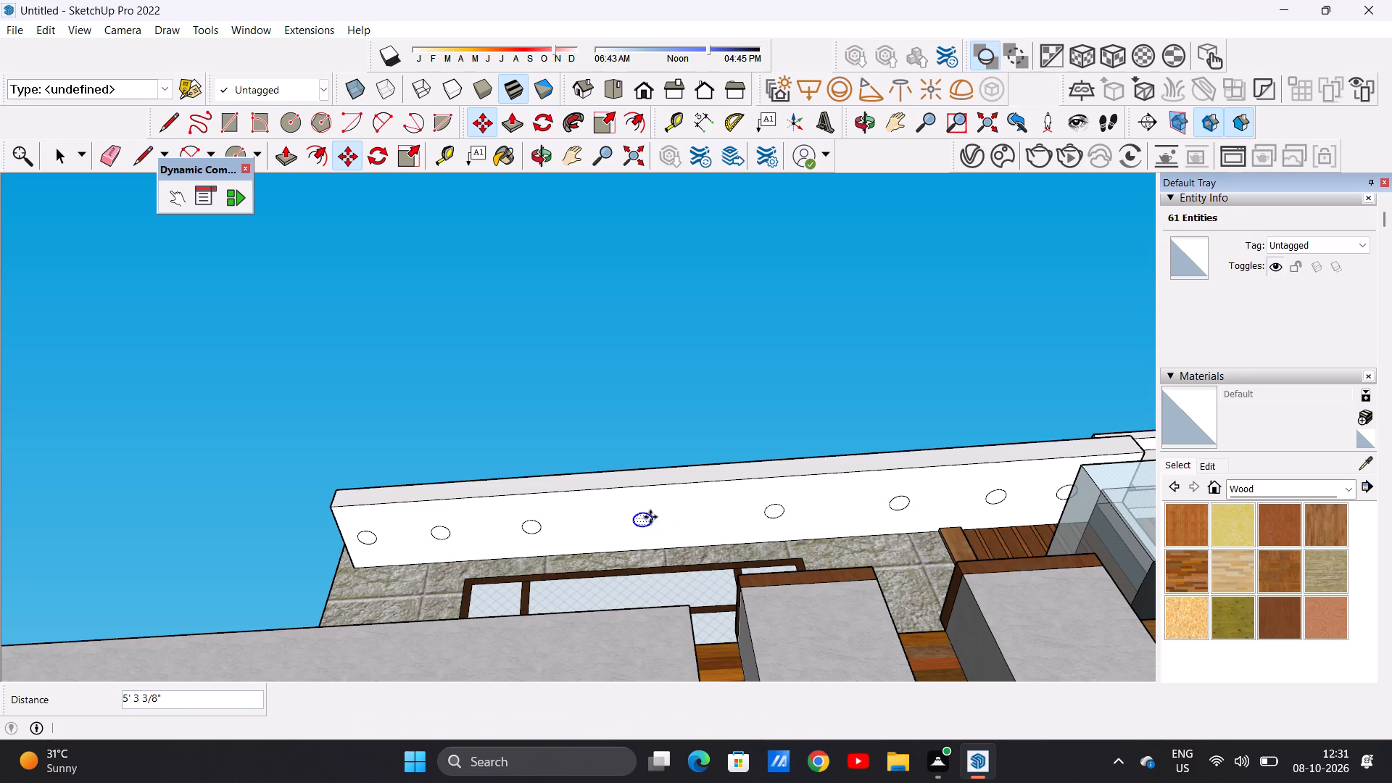
key("space")
left_click(739, 355)
Examine the row of circles along the overhang's underside and the upper facade around it.
scroll(742, 472, "down", 5)
middle_click_drag(791, 529, 787, 631)
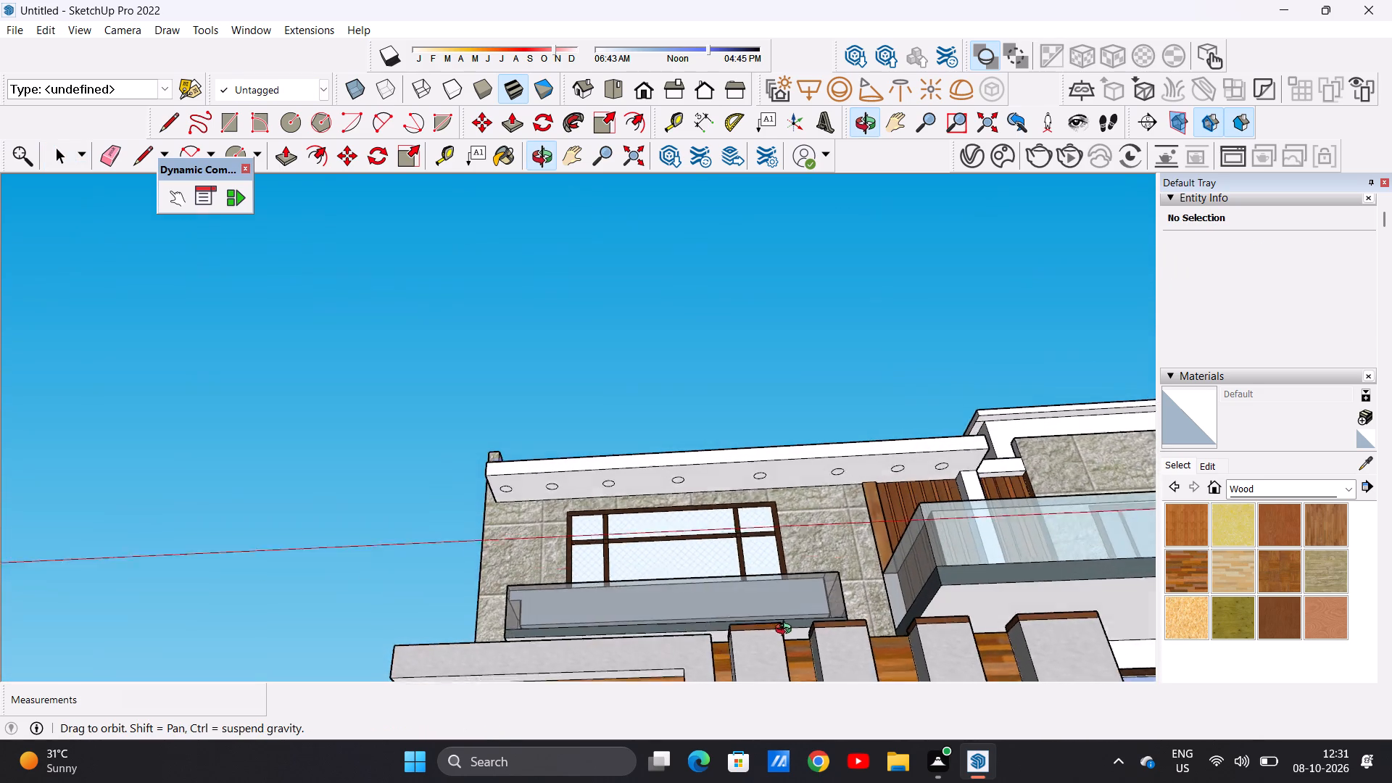
middle_click_drag(787, 631, 782, 645)
scroll(700, 521, "up", 6)
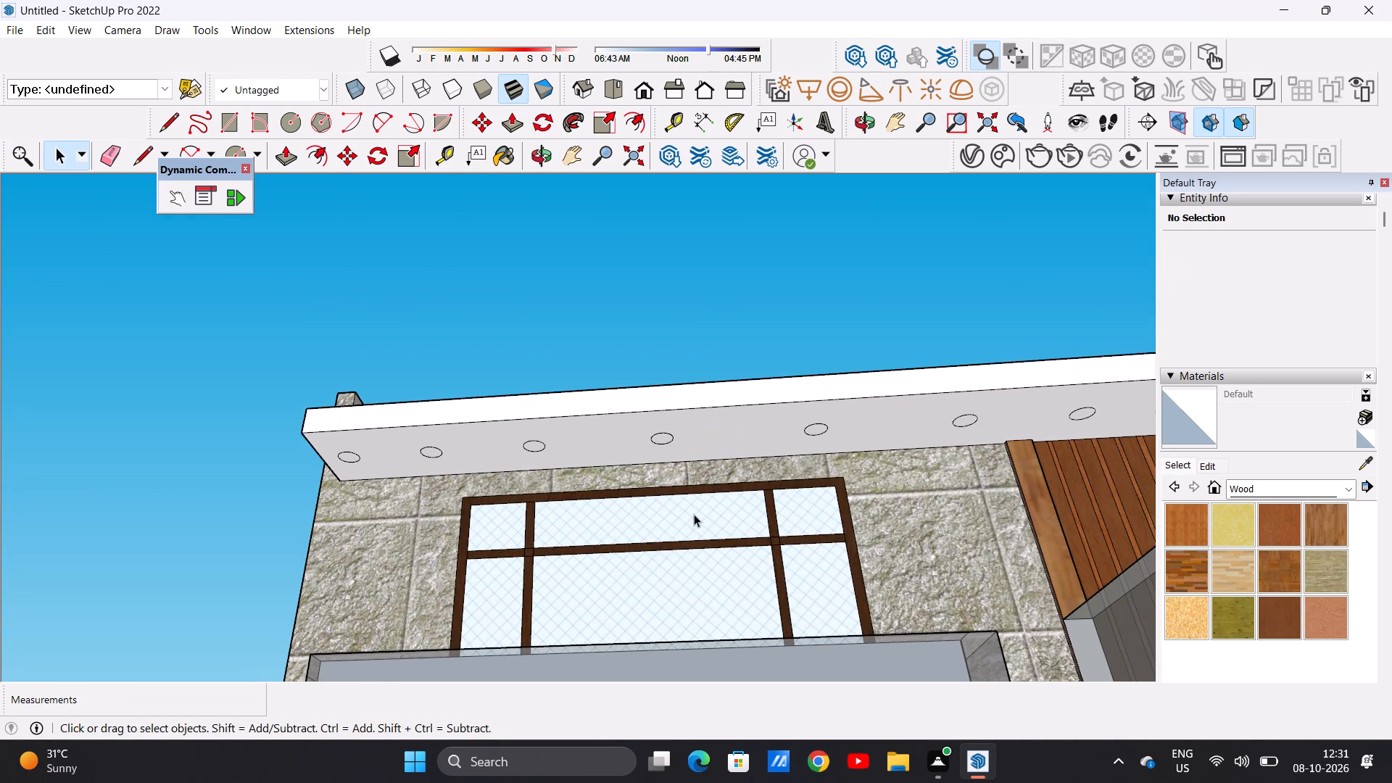
scroll(797, 515, "down", 7)
middle_click(801, 515)
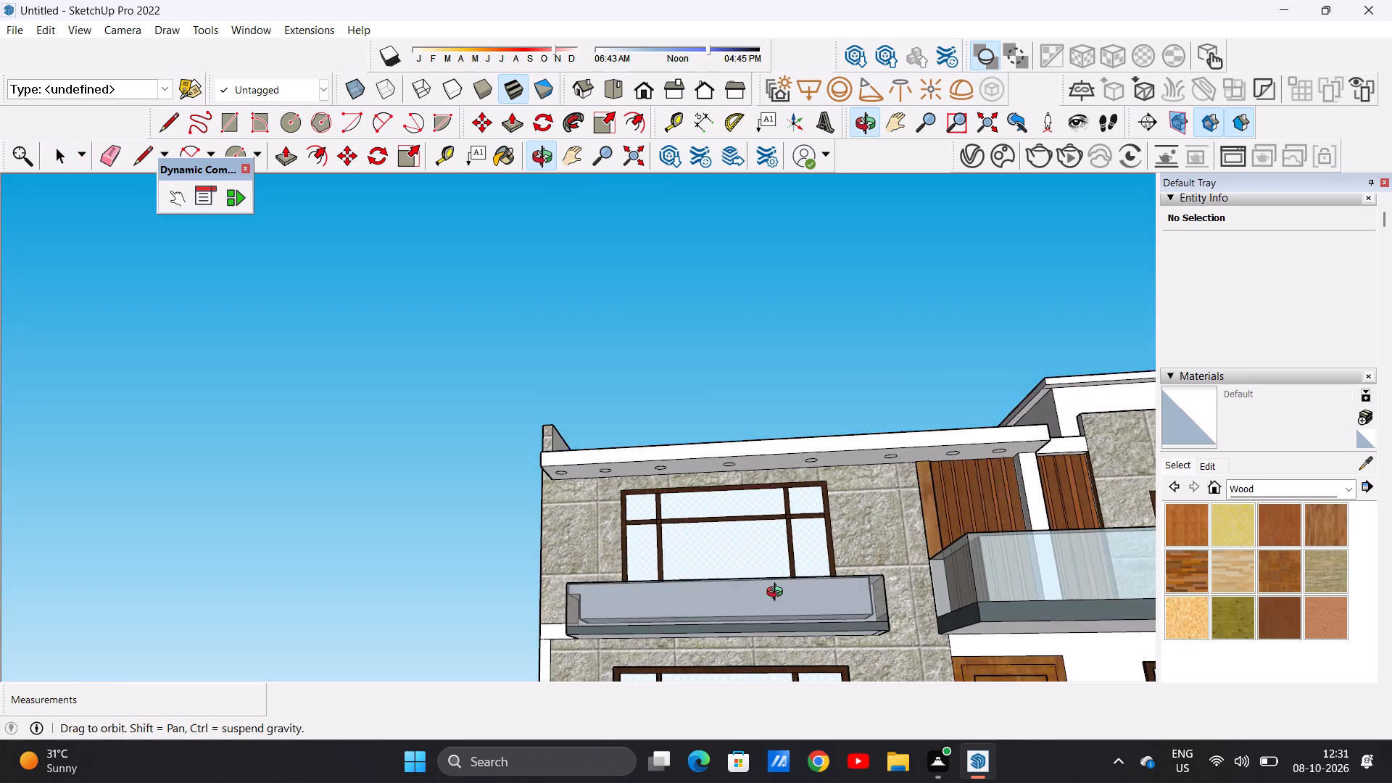
scroll(845, 475, "up", 8)
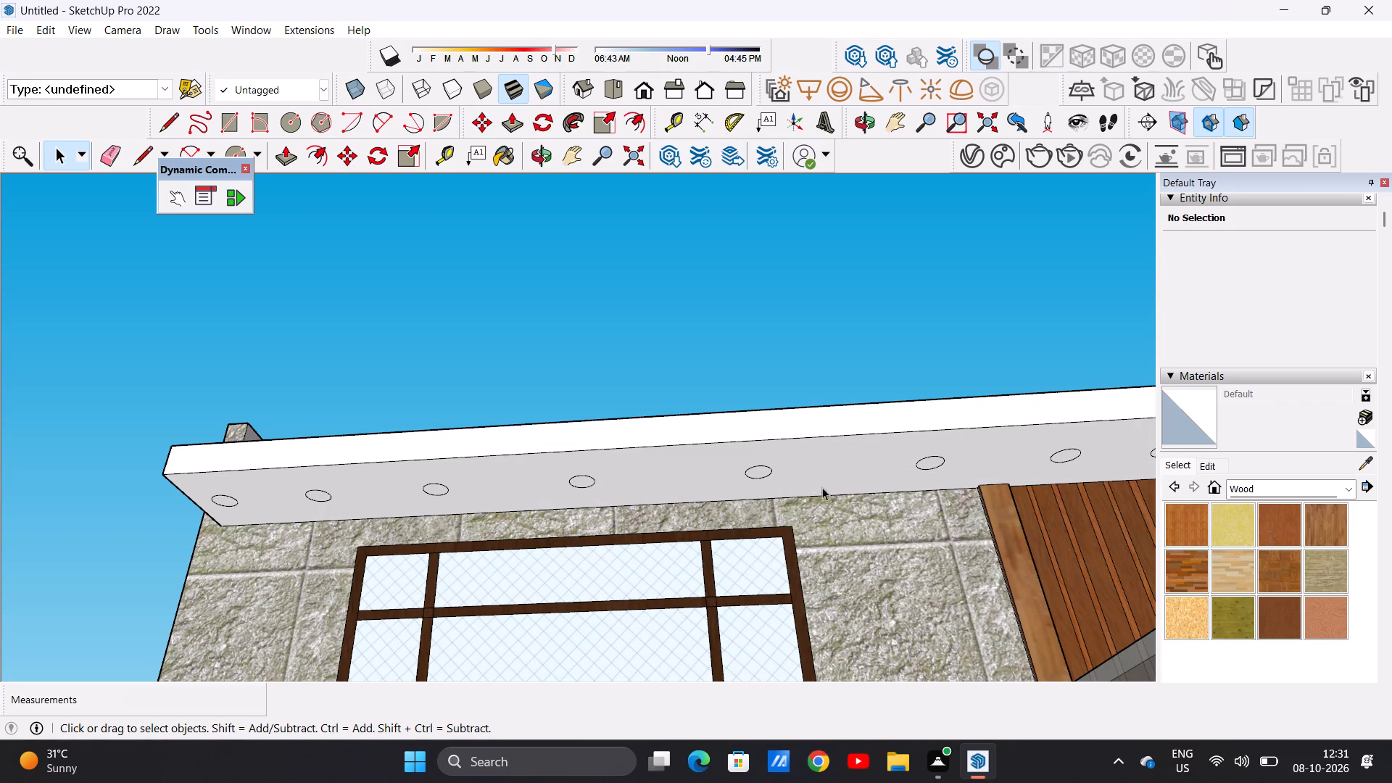
scroll(820, 500, "down", 8)
scroll(810, 469, "up", 4)
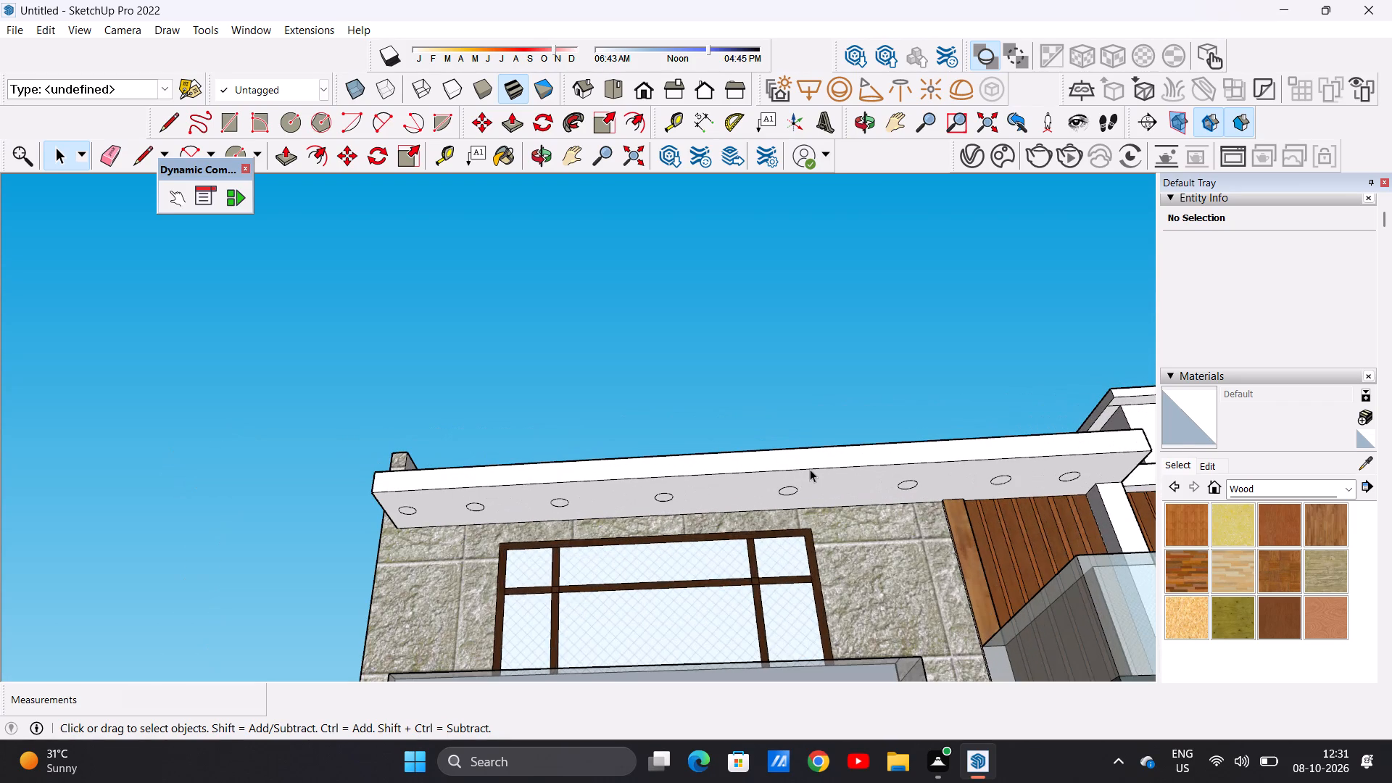
scroll(747, 489, "down", 2)
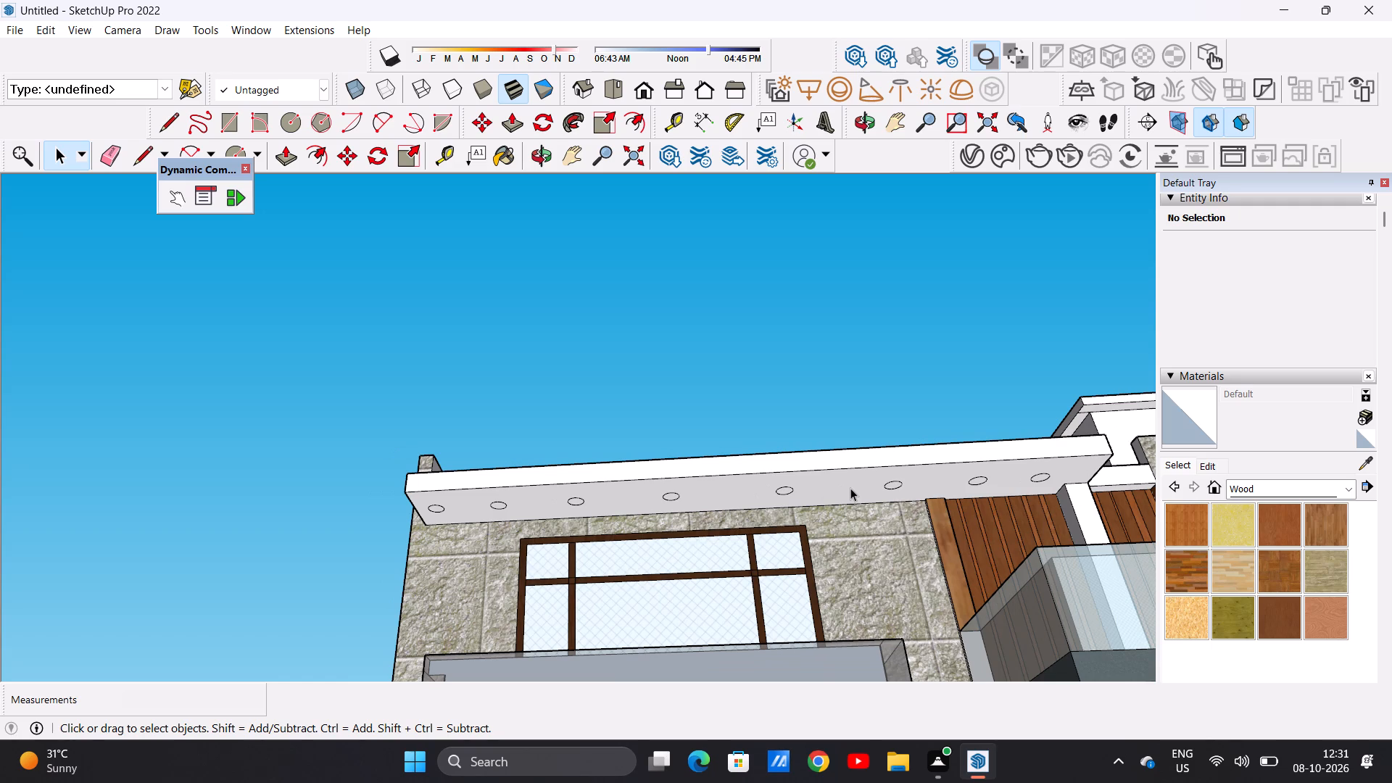
scroll(681, 539, "down", 1)
scroll(623, 526, "down", 1)
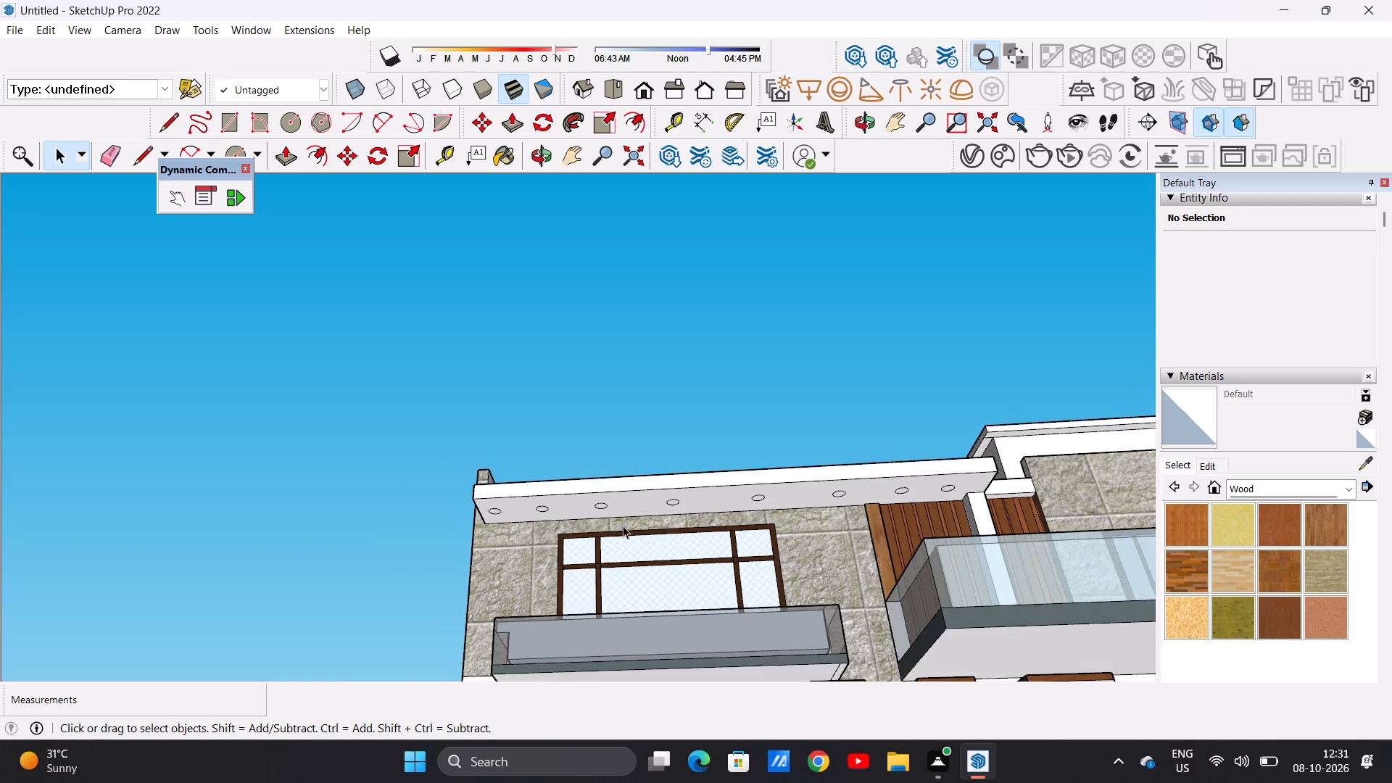
scroll(623, 526, "down", 2)
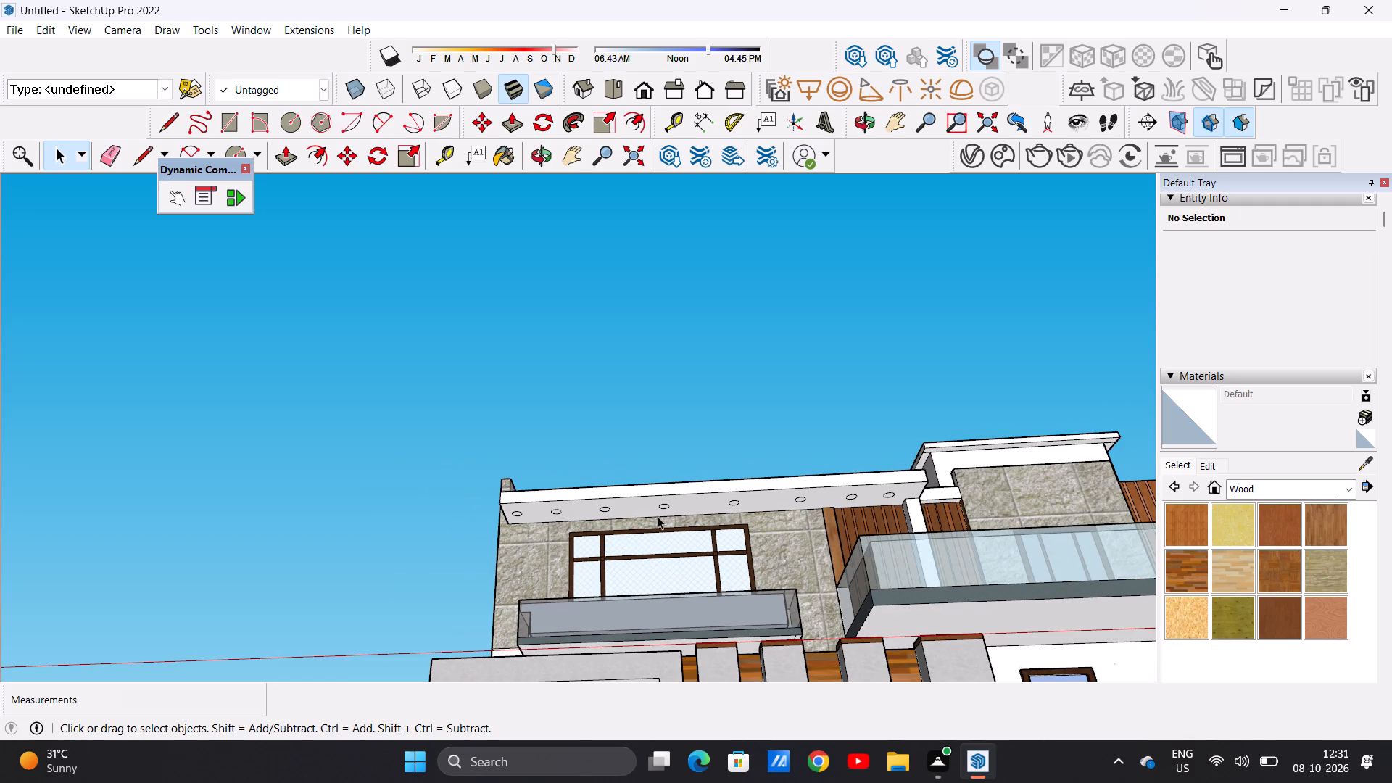
scroll(676, 559, "down", 2)
middle_click_drag(868, 557, 852, 586)
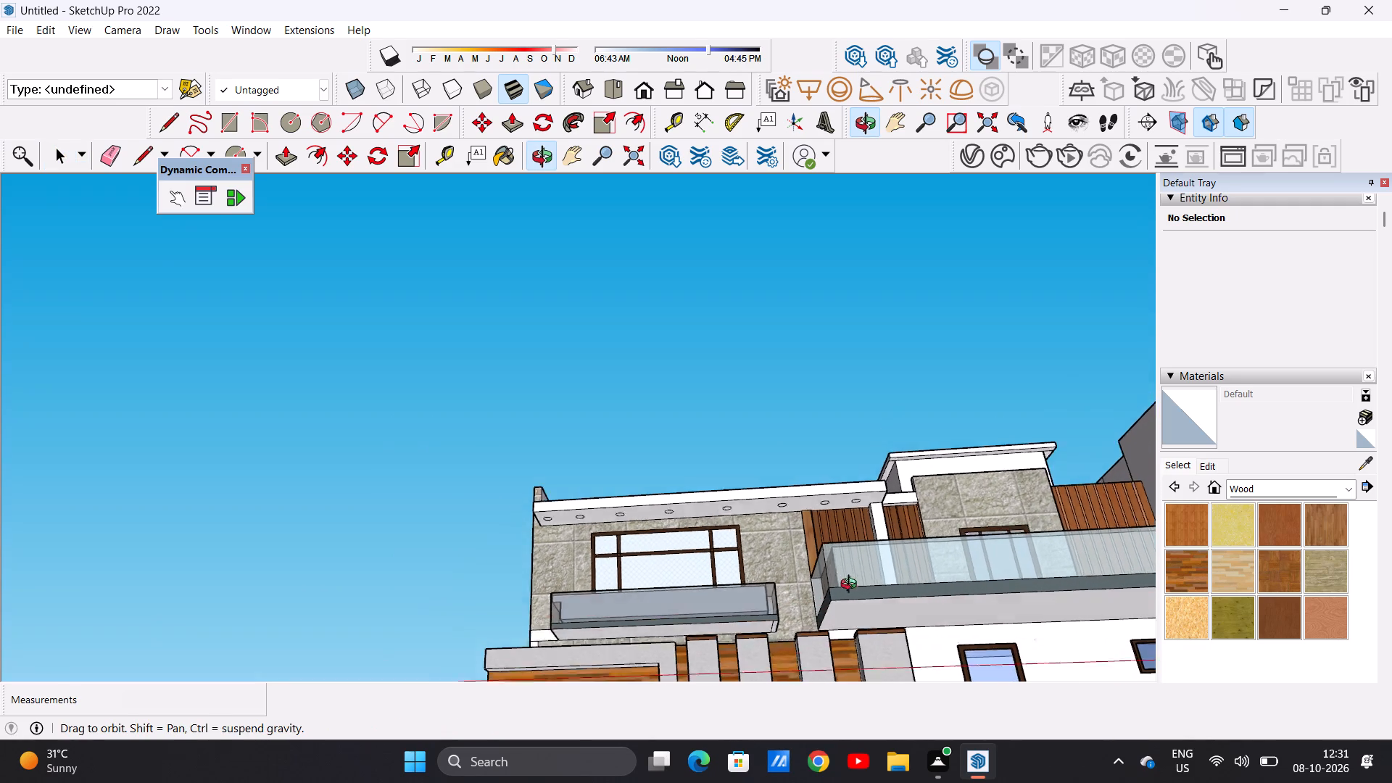
middle_click_drag(852, 586, 854, 724)
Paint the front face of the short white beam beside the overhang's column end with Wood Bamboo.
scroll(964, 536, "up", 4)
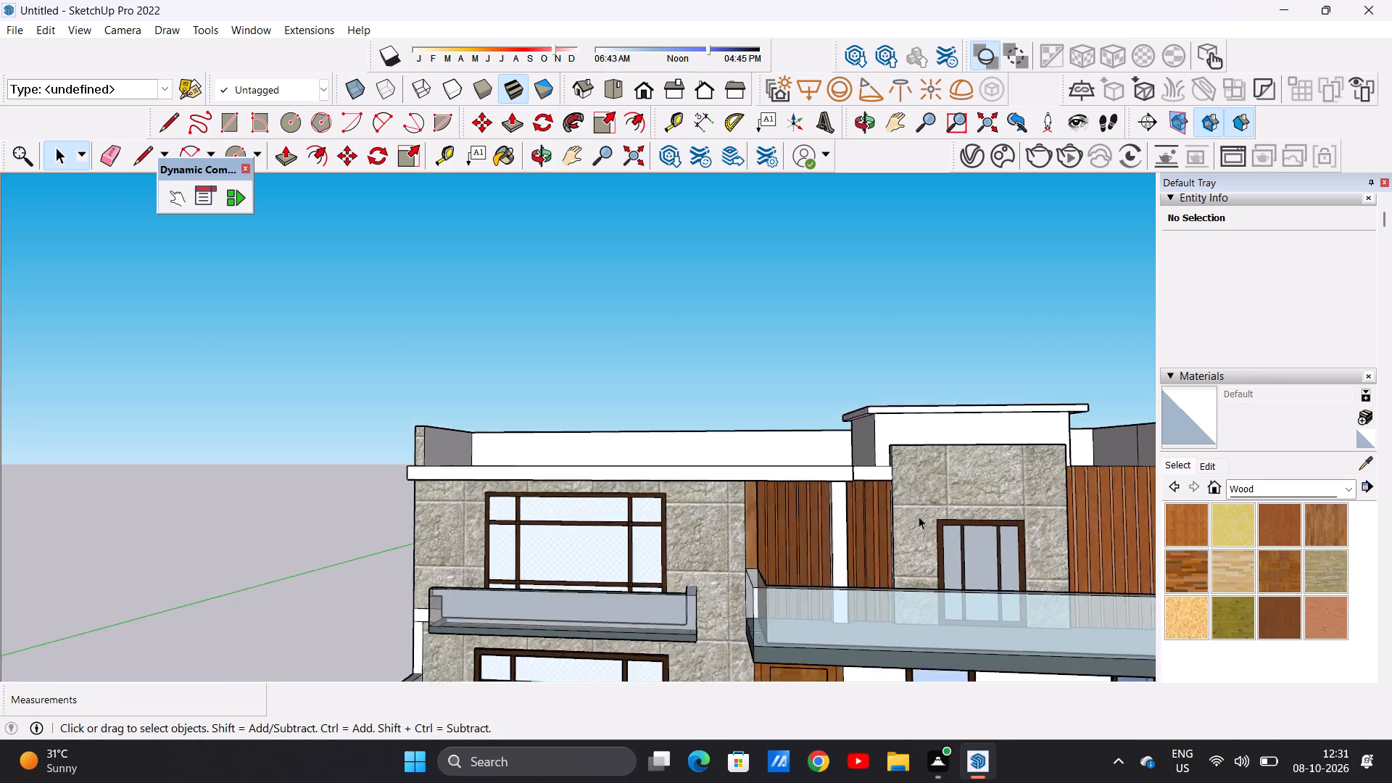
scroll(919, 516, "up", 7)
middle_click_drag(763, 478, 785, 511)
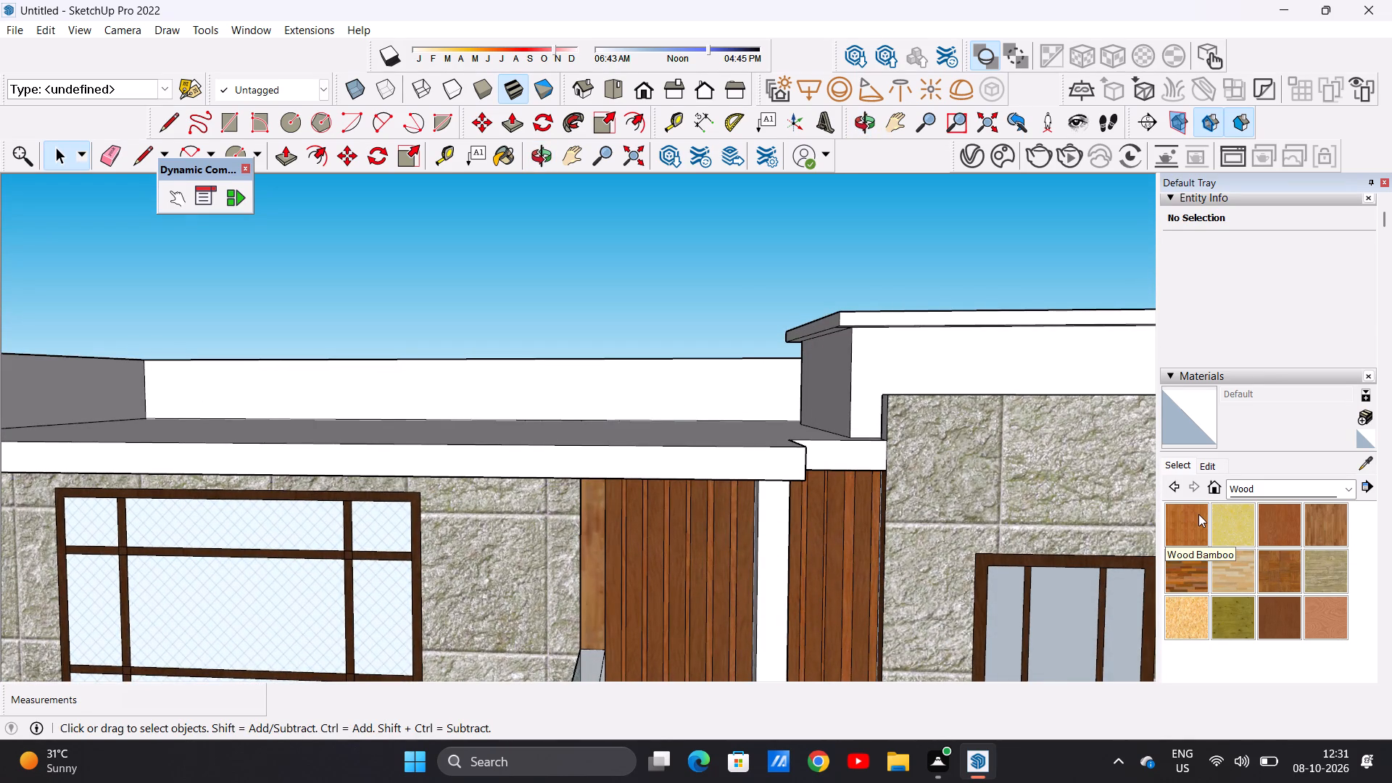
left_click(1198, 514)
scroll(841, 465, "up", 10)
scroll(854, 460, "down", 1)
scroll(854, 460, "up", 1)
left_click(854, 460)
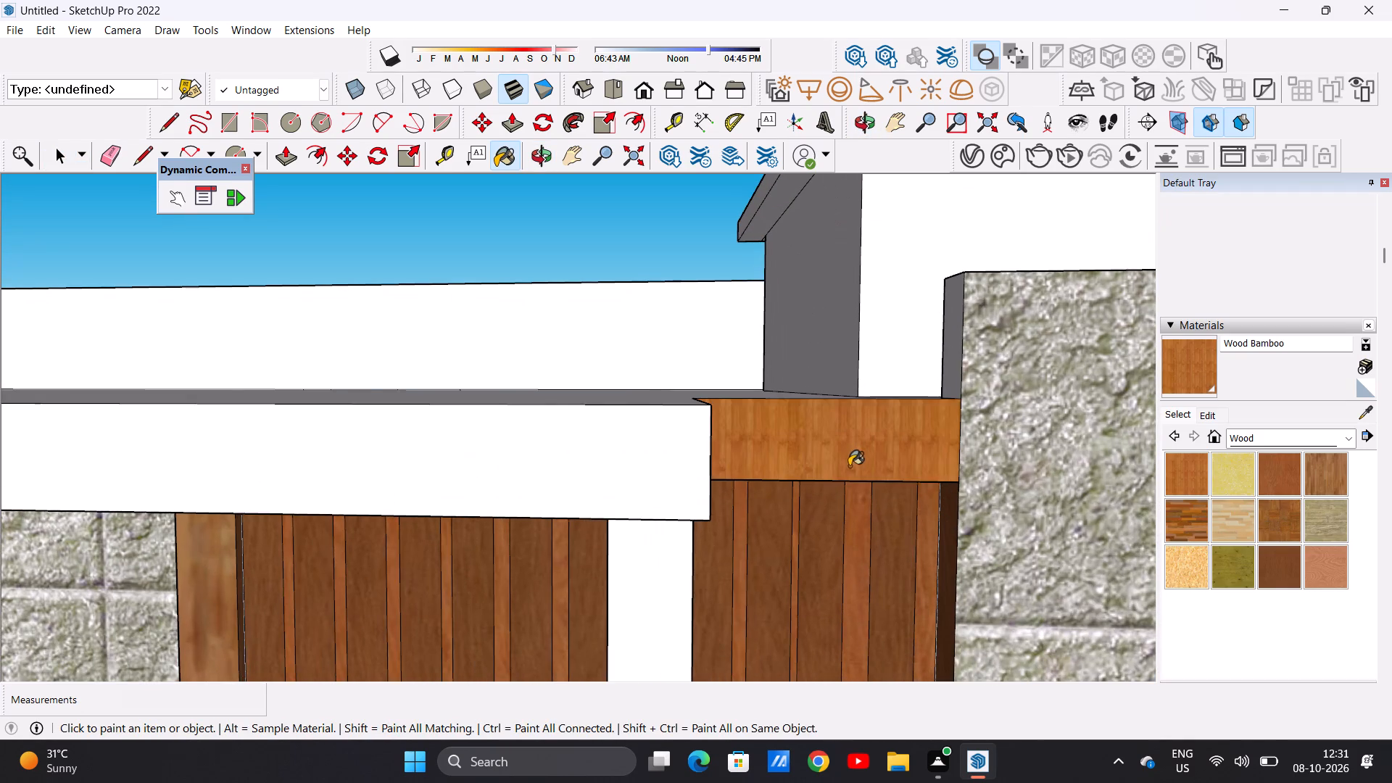
Paint the front face and underside of the short beam above the wood panelling with Wood Cherry Original.
scroll(844, 474, "down", 4)
left_click(1289, 478)
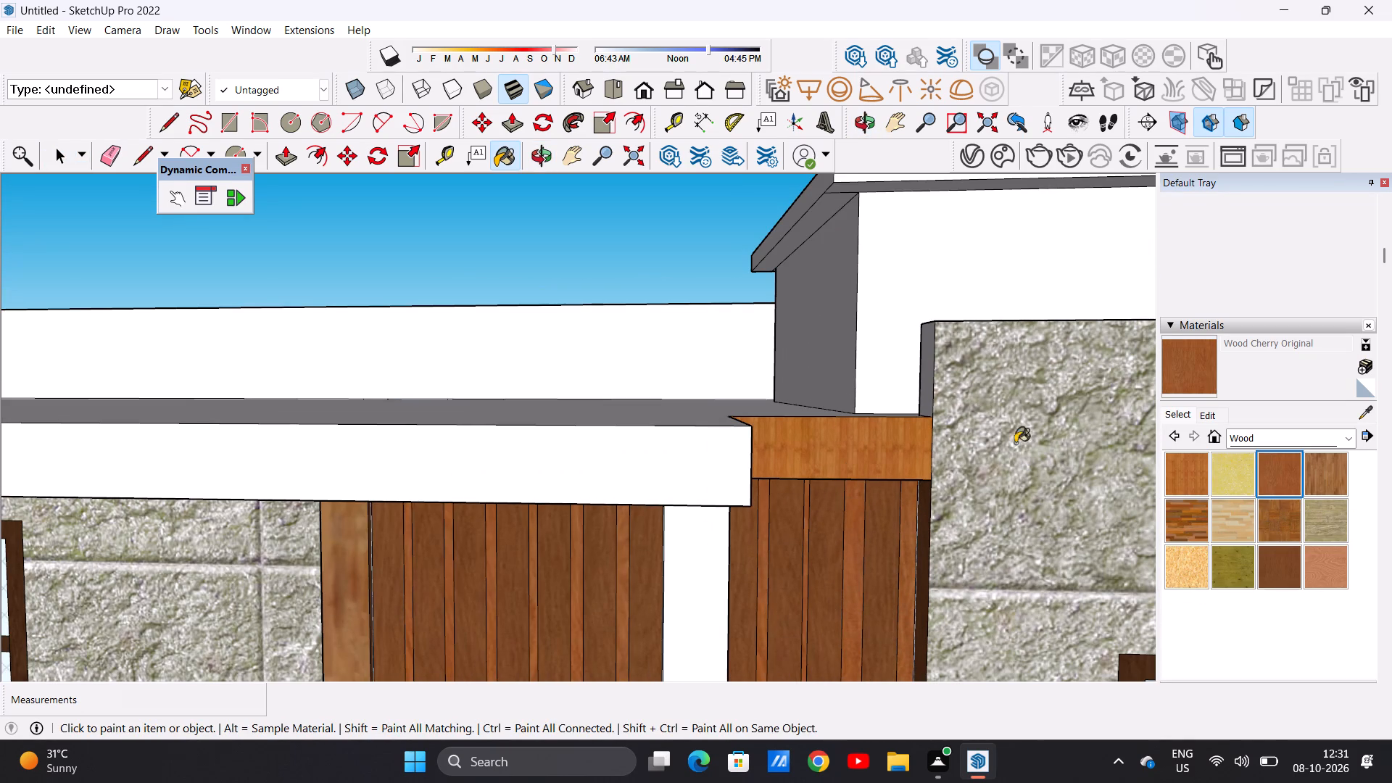
scroll(935, 439, "up", 5)
left_click(823, 455)
middle_click_drag(834, 515, 829, 374)
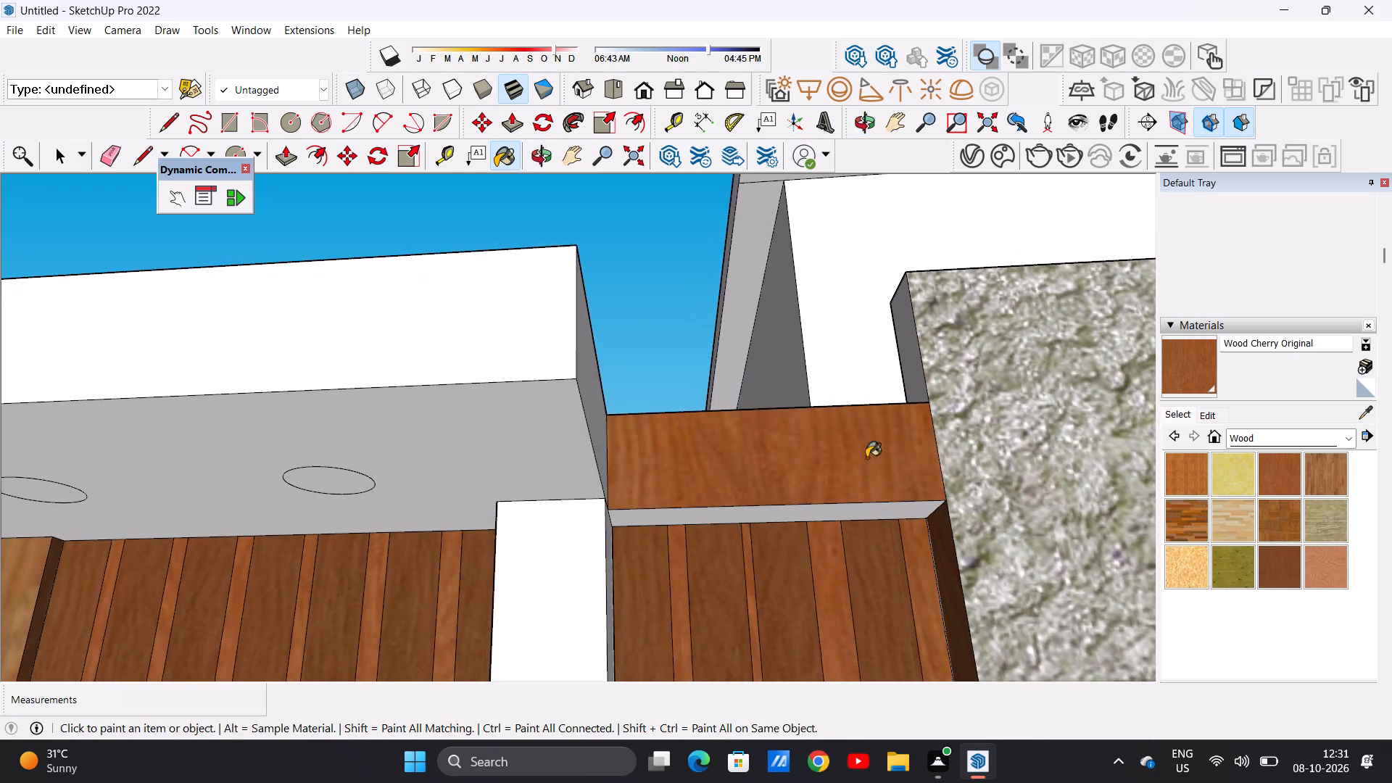
scroll(889, 482, "up", 6)
left_click(888, 521)
scroll(811, 408, "down", 8)
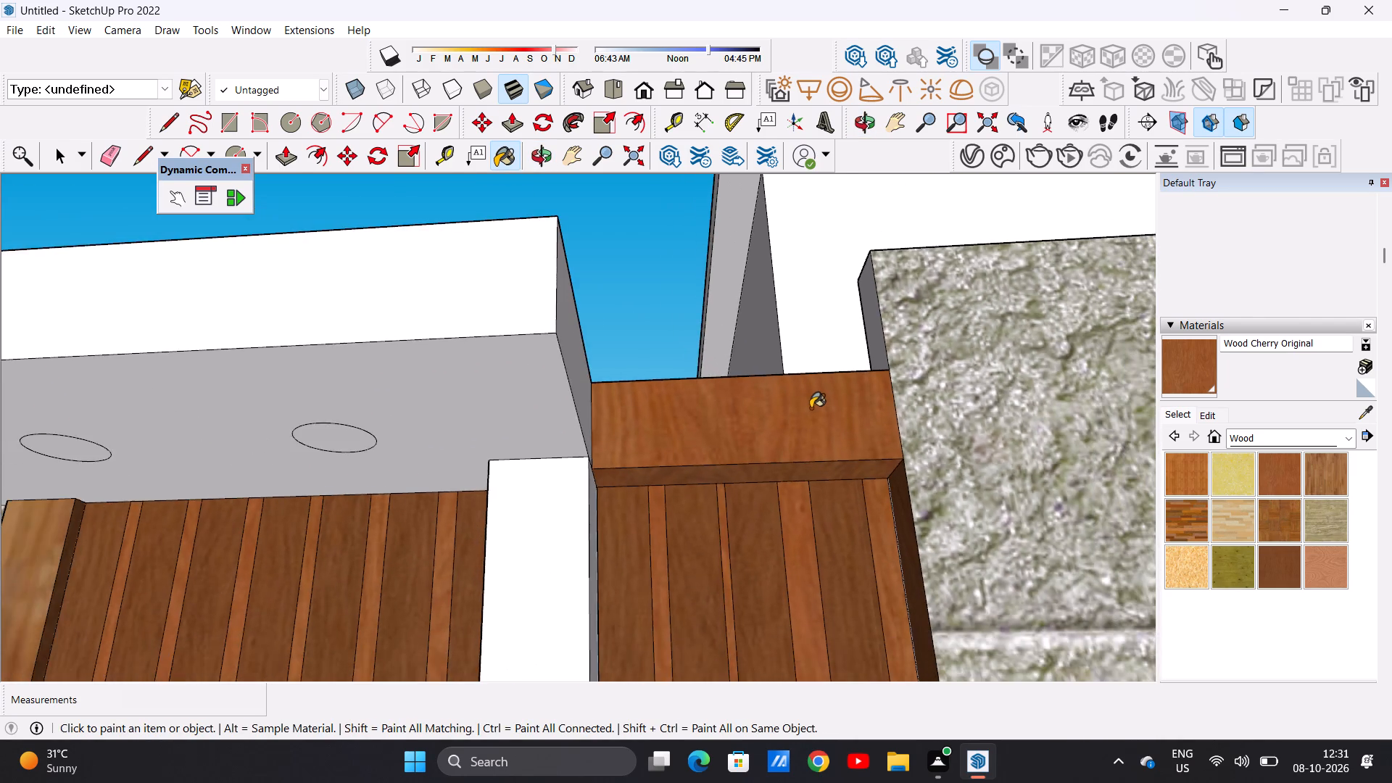
Examine the short wooden beam against the facade and the spacing of the circles under the overhang.
middle_click_drag(811, 408, 819, 633)
scroll(708, 476, "down", 6)
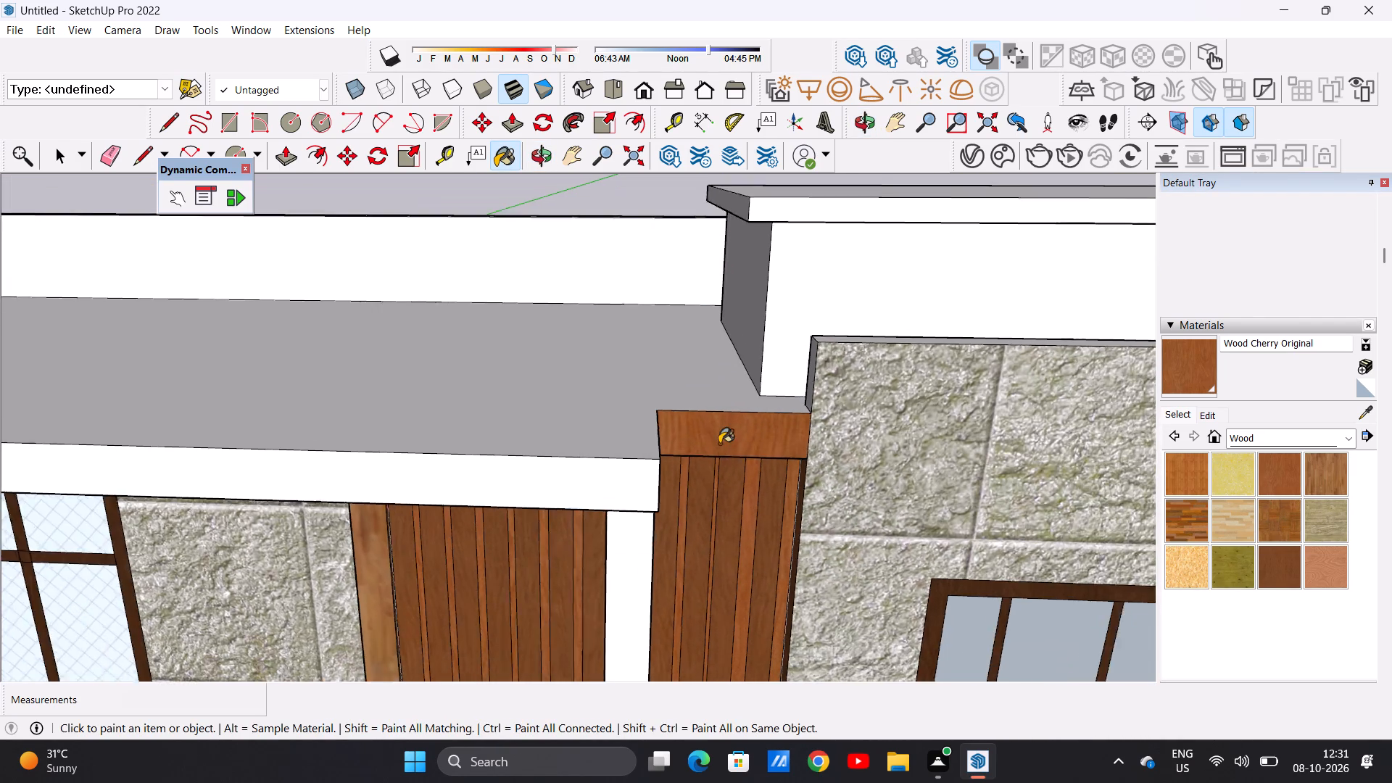
scroll(719, 444, "down", 11)
middle_click_drag(603, 540, 674, 382)
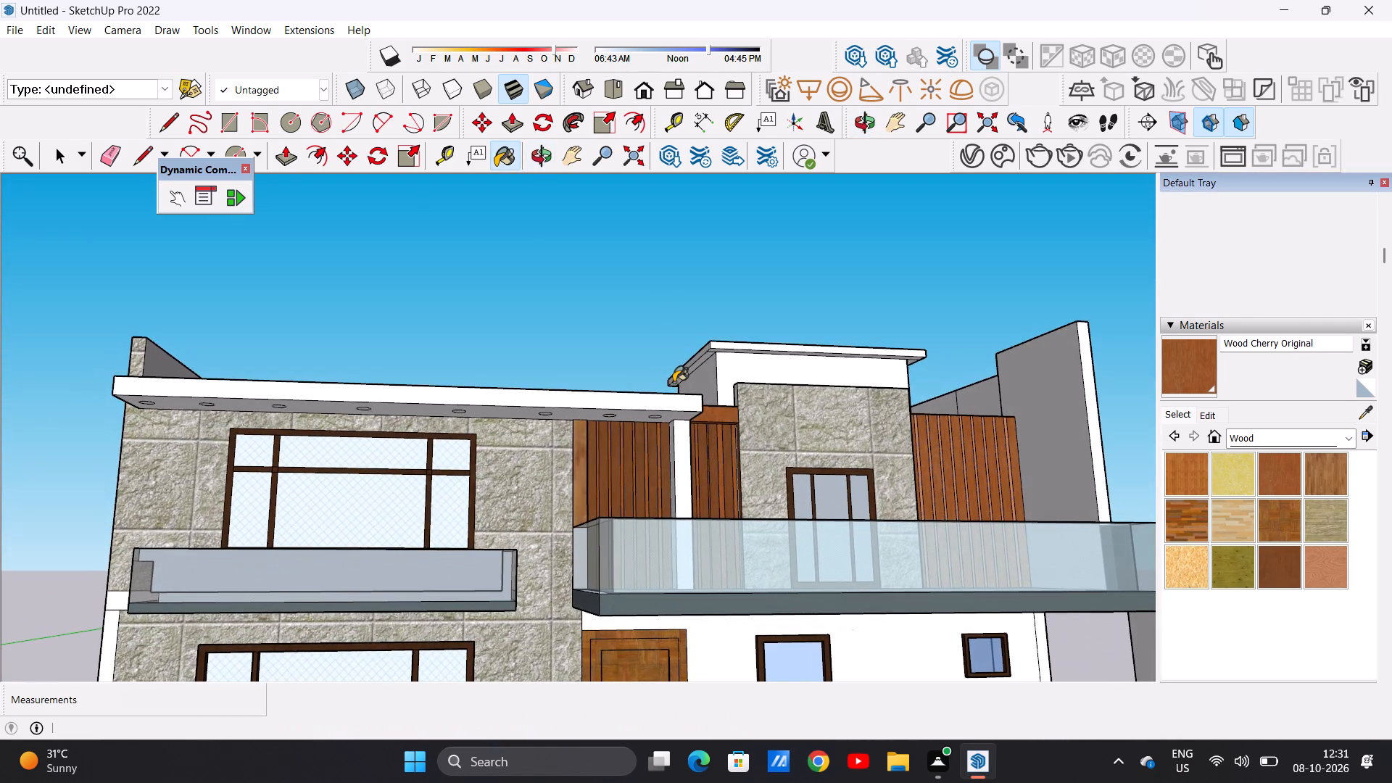
key("space")
key("space")
scroll(772, 465, "down", 9)
middle_click_drag(645, 486, 563, 442)
scroll(604, 447, "up", 15)
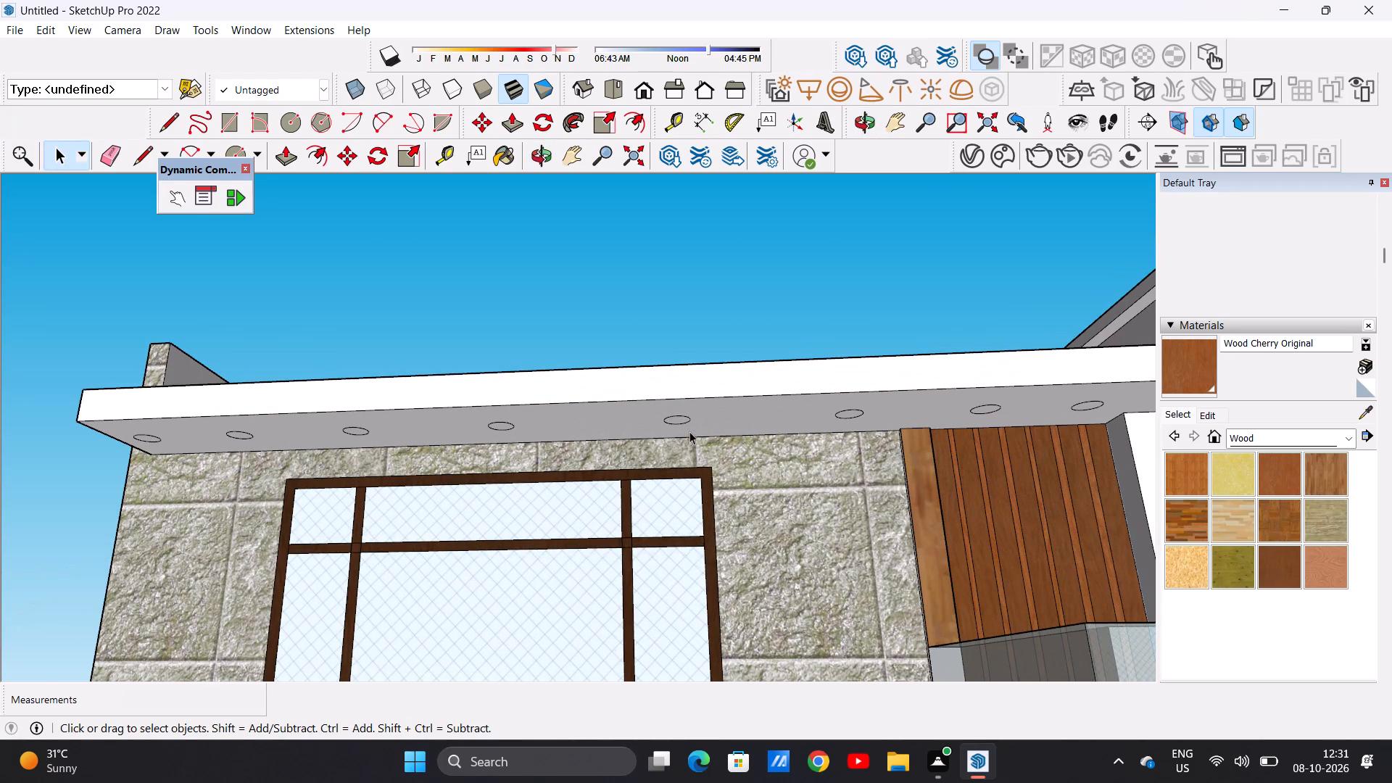
scroll(689, 429, "down", 7)
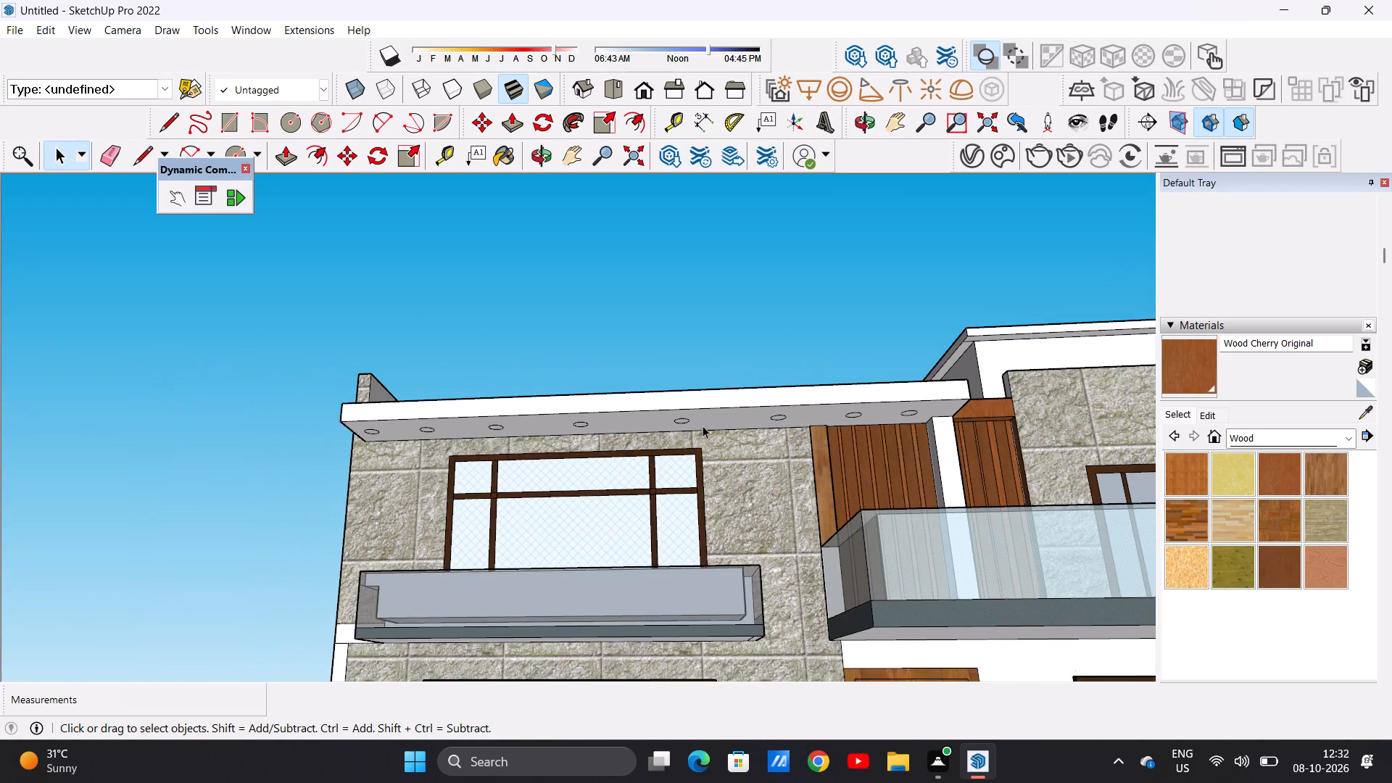
middle_click_drag(705, 418, 716, 371)
scroll(710, 406, "up", 5)
scroll(724, 447, "down", 4)
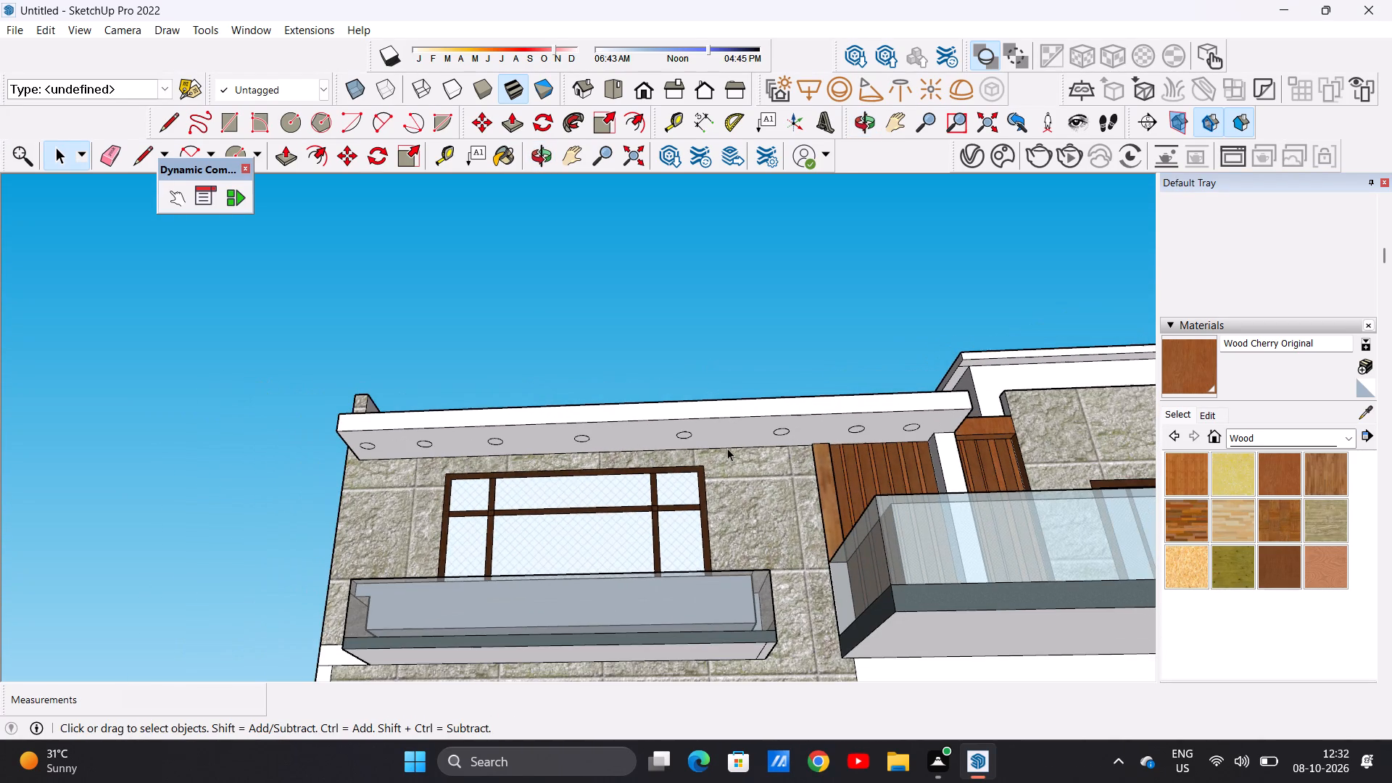
scroll(727, 448, "down", 1)
Move the circle second from the column about 8 7/16" along the underside toward the overhang's outer end.
scroll(851, 426, "up", 14)
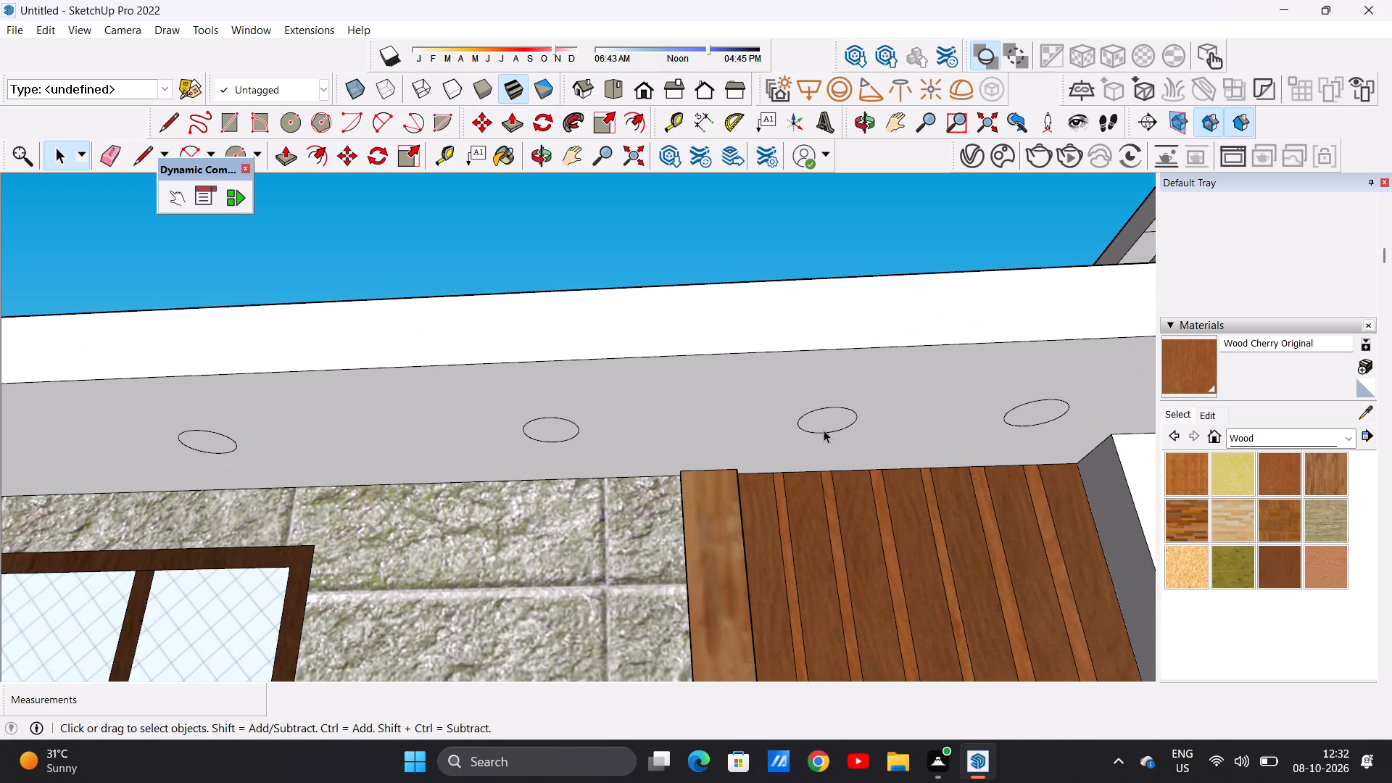
scroll(824, 436, "down", 7)
scroll(819, 429, "up", 9)
double_click(828, 428)
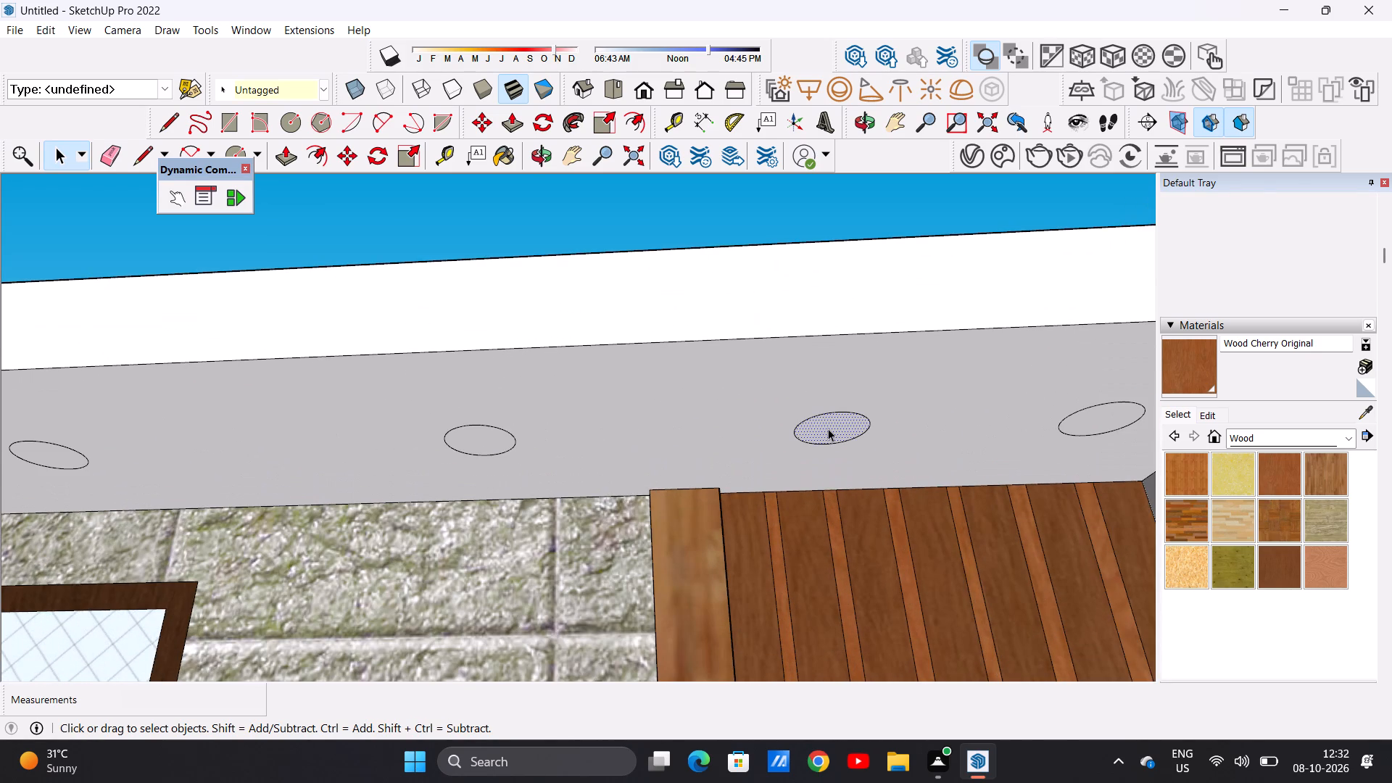
key("m")
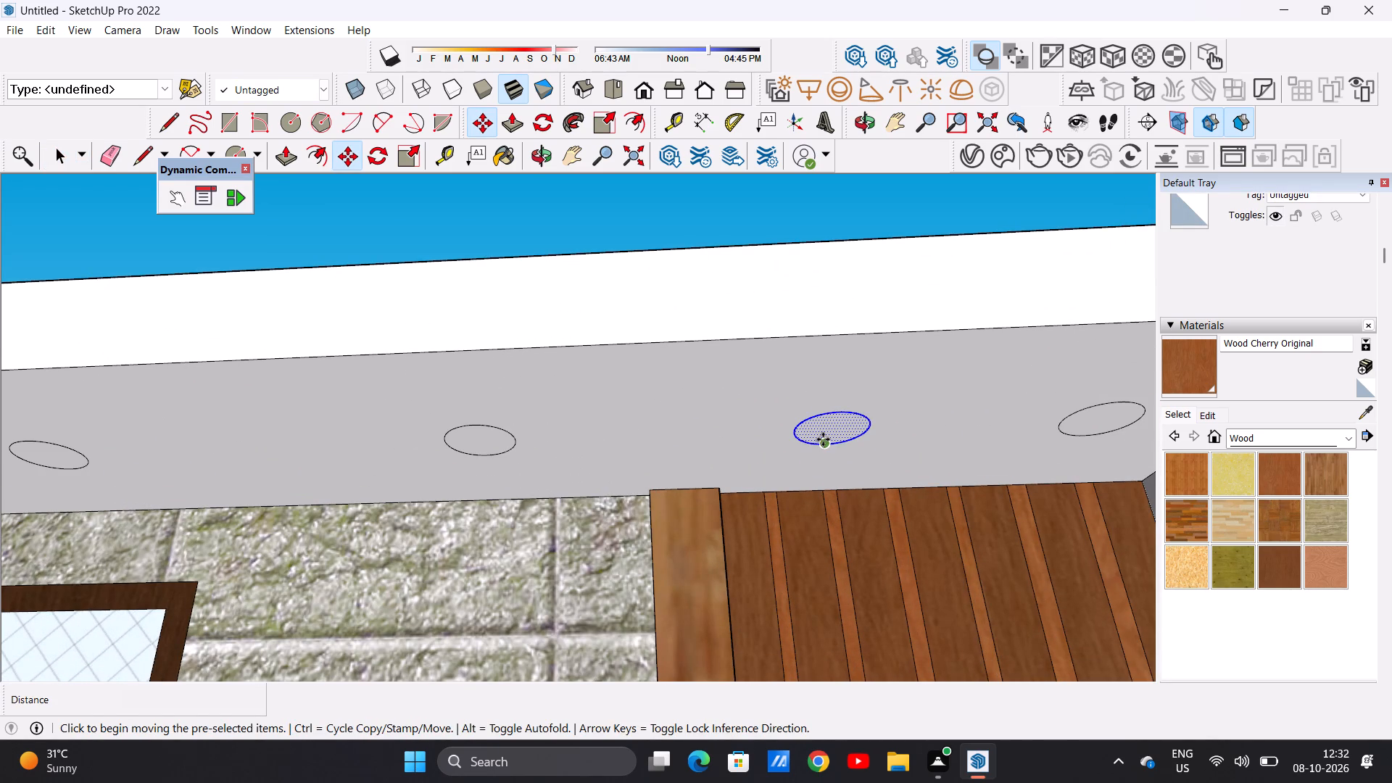
left_click(823, 439)
left_click(760, 442)
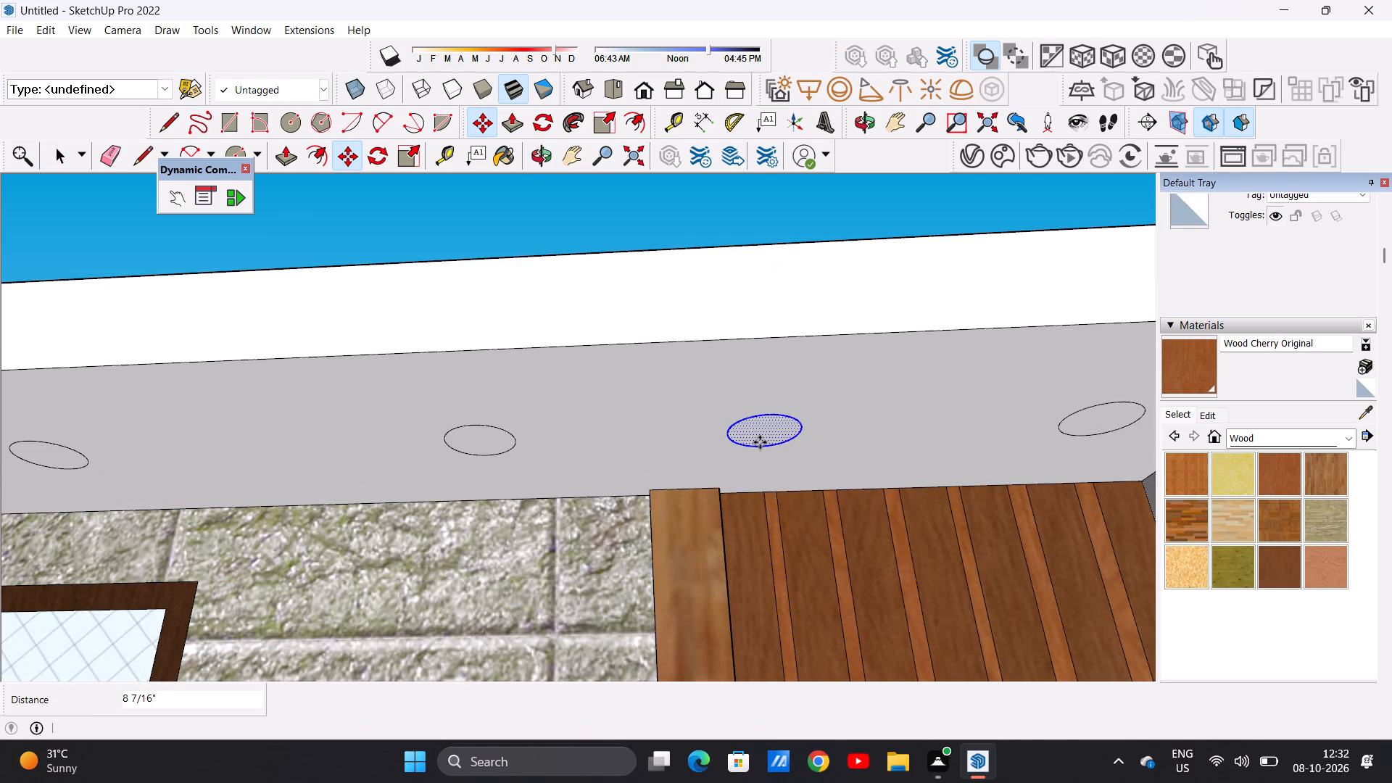
key("space")
left_click(692, 218)
Move the fourth circle from the overhang's outer end about 1' 2 11/16" along the underside toward the column.
scroll(830, 481, "down", 7)
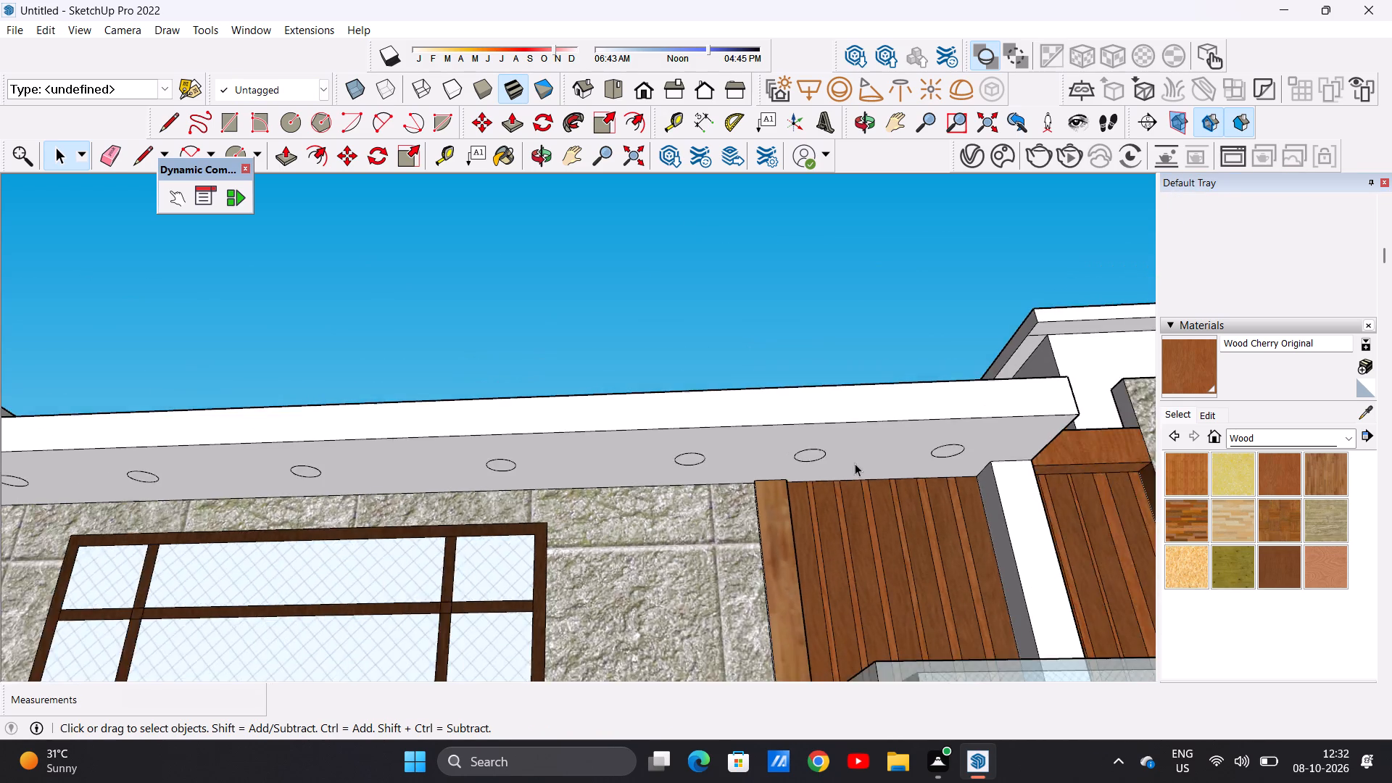
scroll(855, 463, "down", 9)
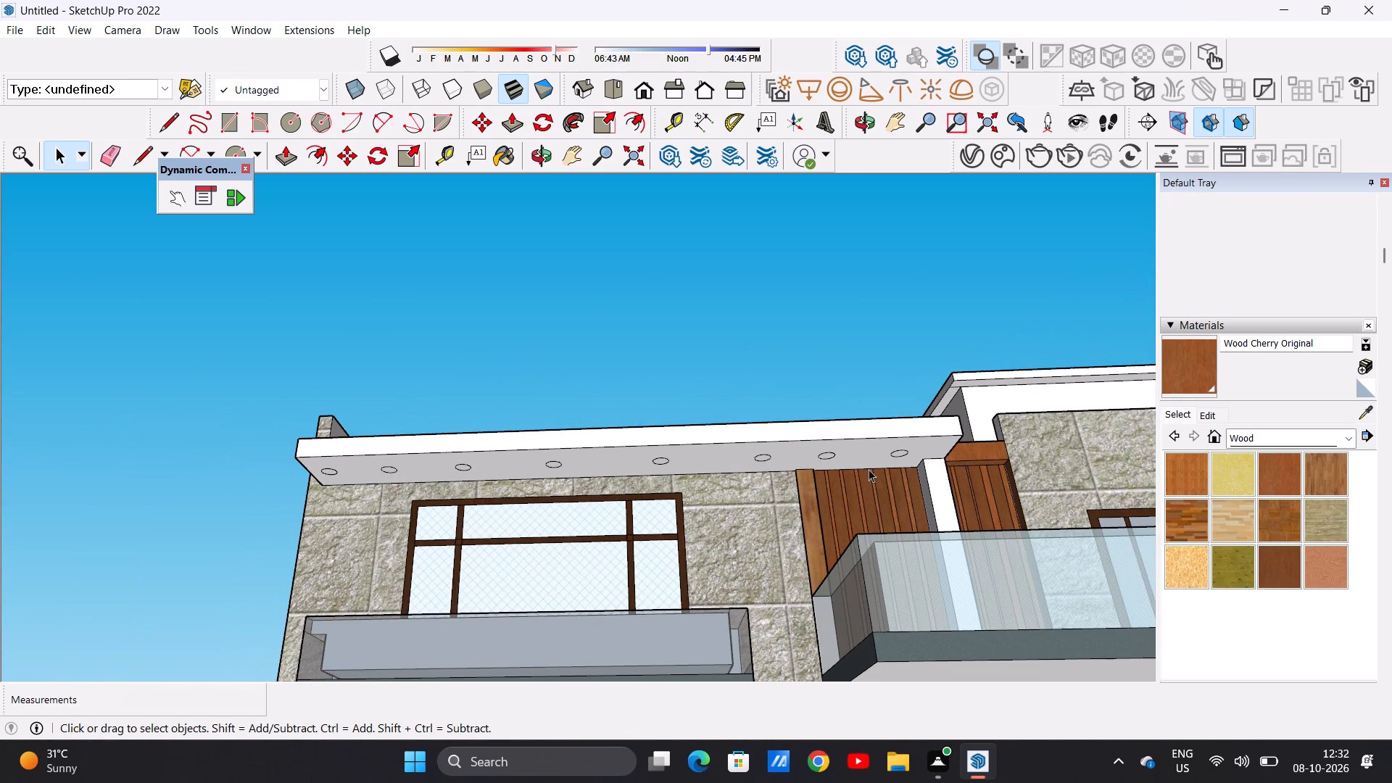
scroll(811, 486, "down", 4)
scroll(528, 482, "down", 1)
scroll(521, 481, "up", 5)
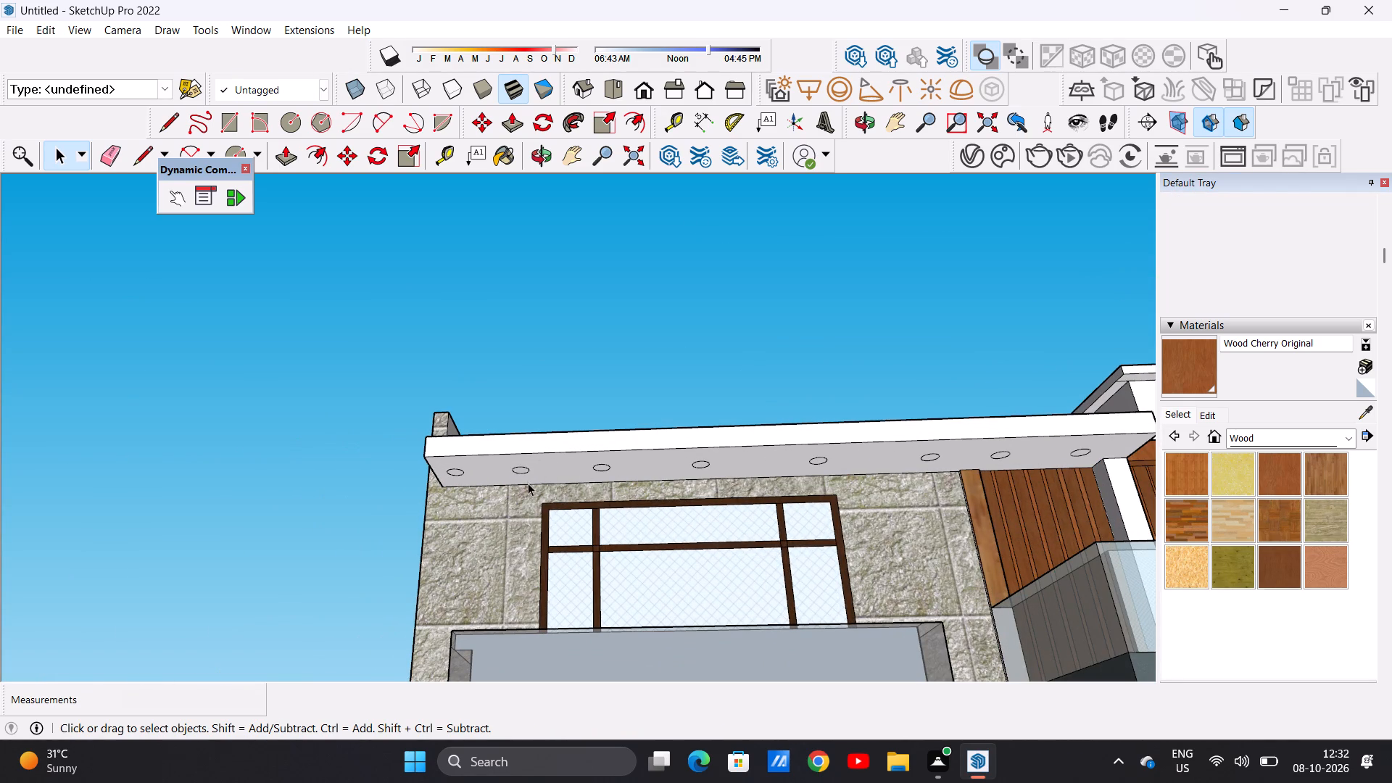
scroll(750, 475, "up", 5)
scroll(581, 484, "down", 4)
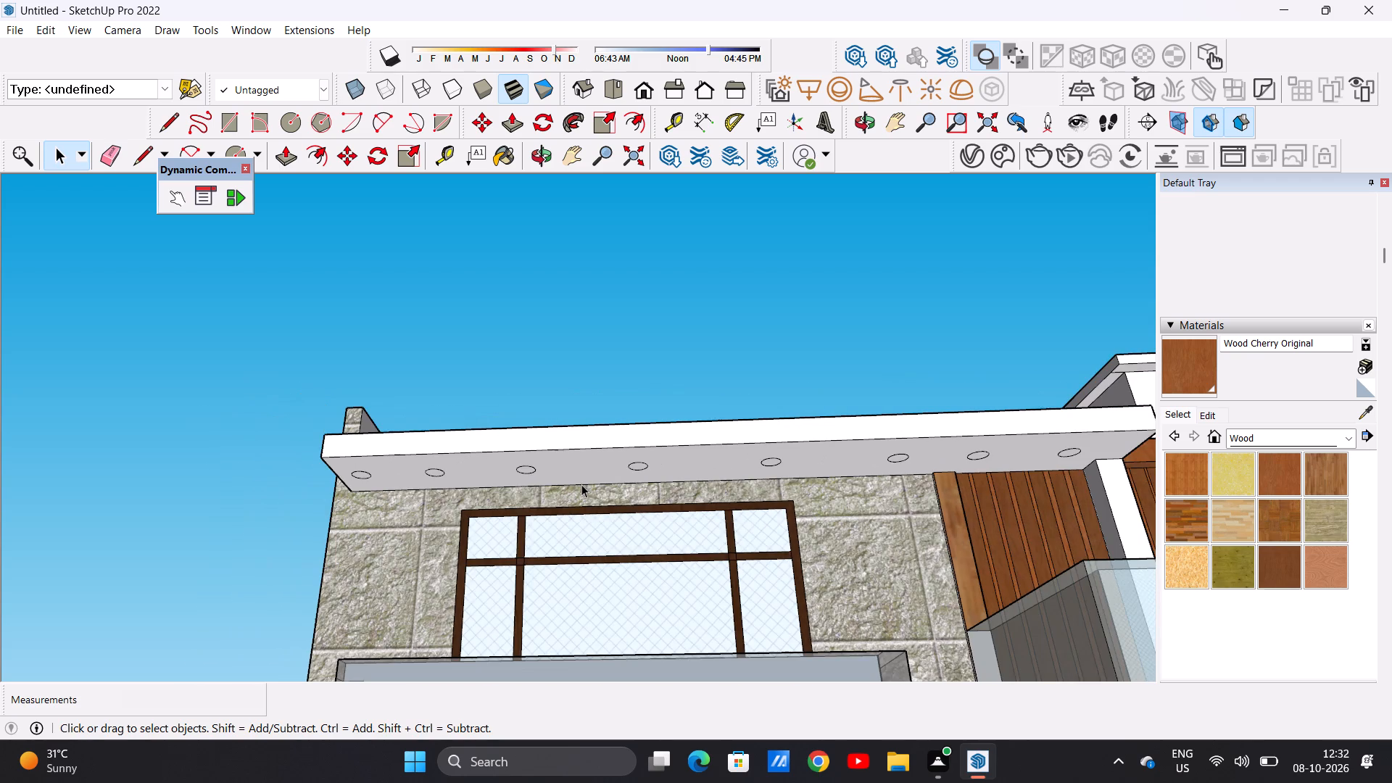
scroll(615, 473, "up", 8)
scroll(668, 472, "down", 1)
scroll(668, 471, "up", 4)
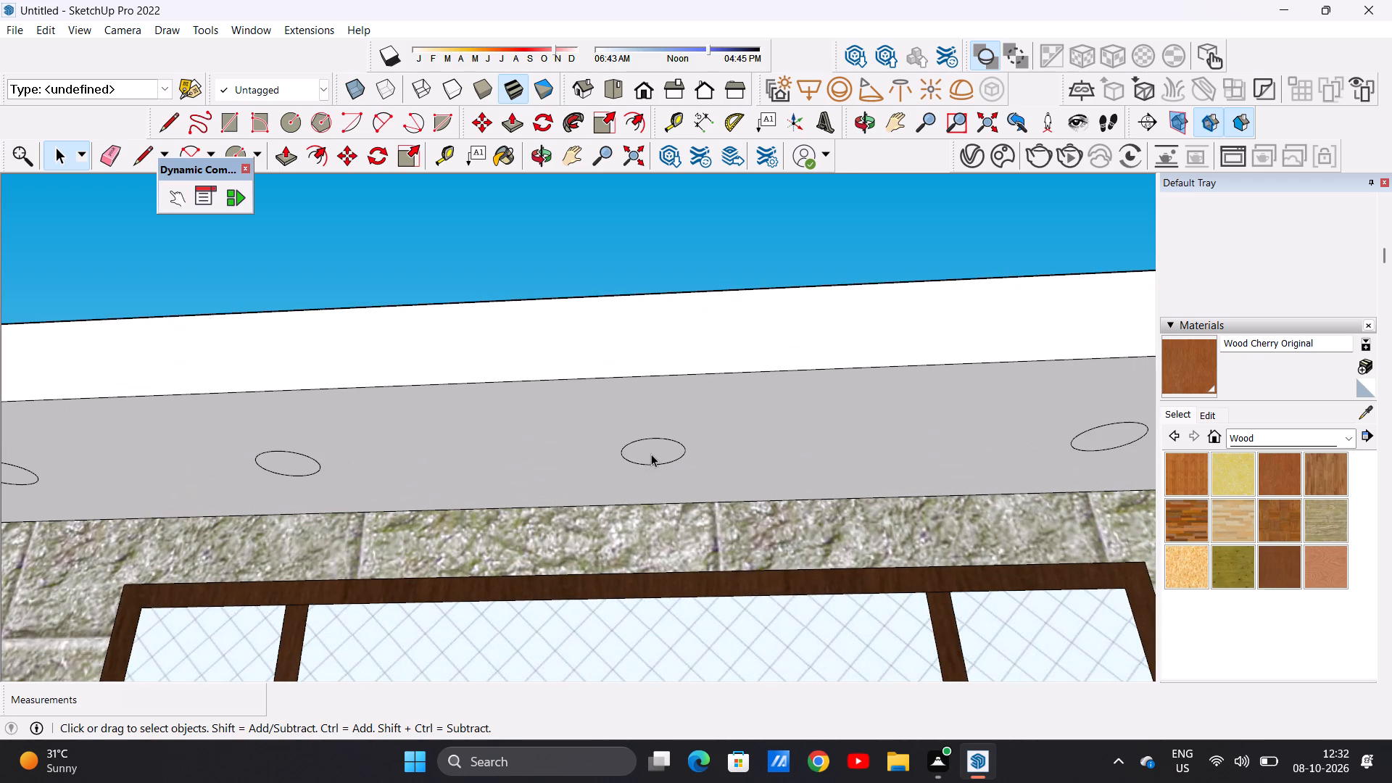
double_click(651, 454)
key("m")
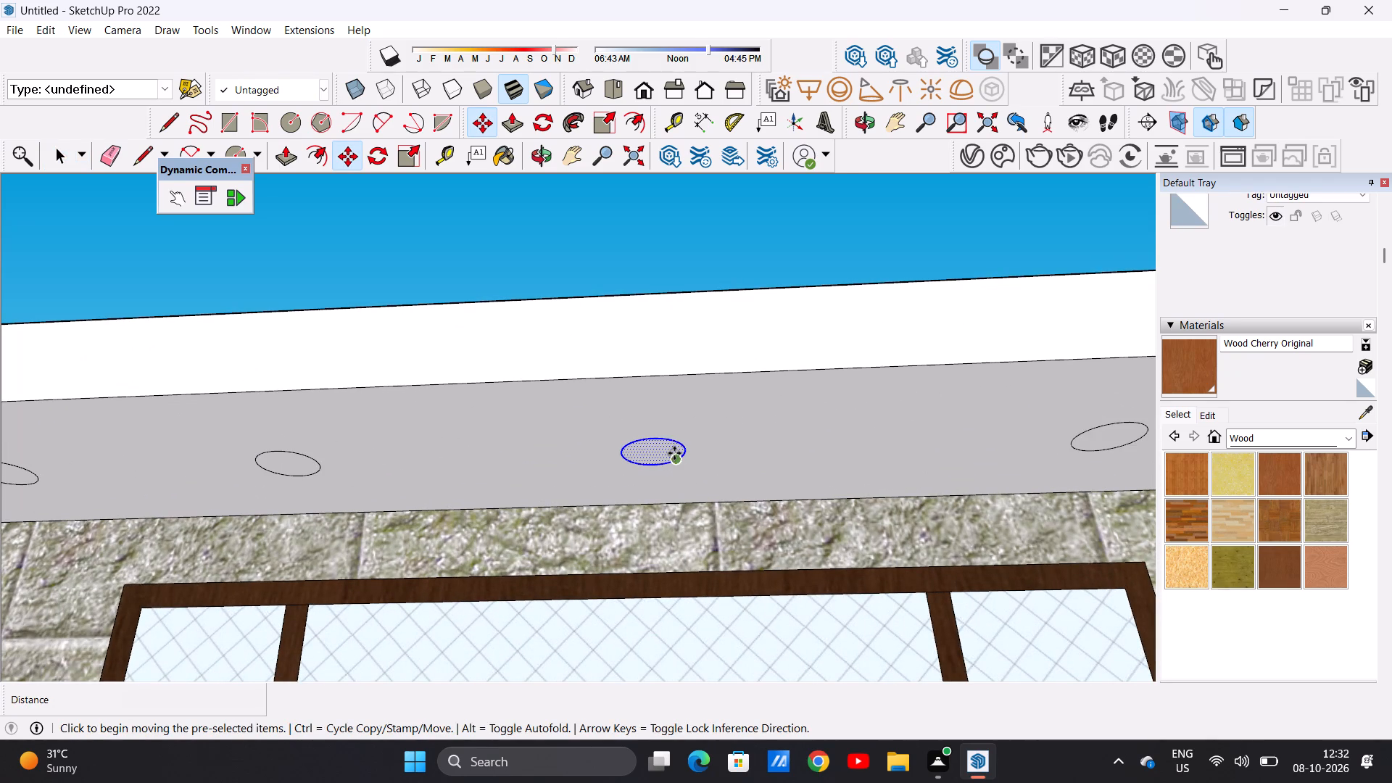
left_click(674, 453)
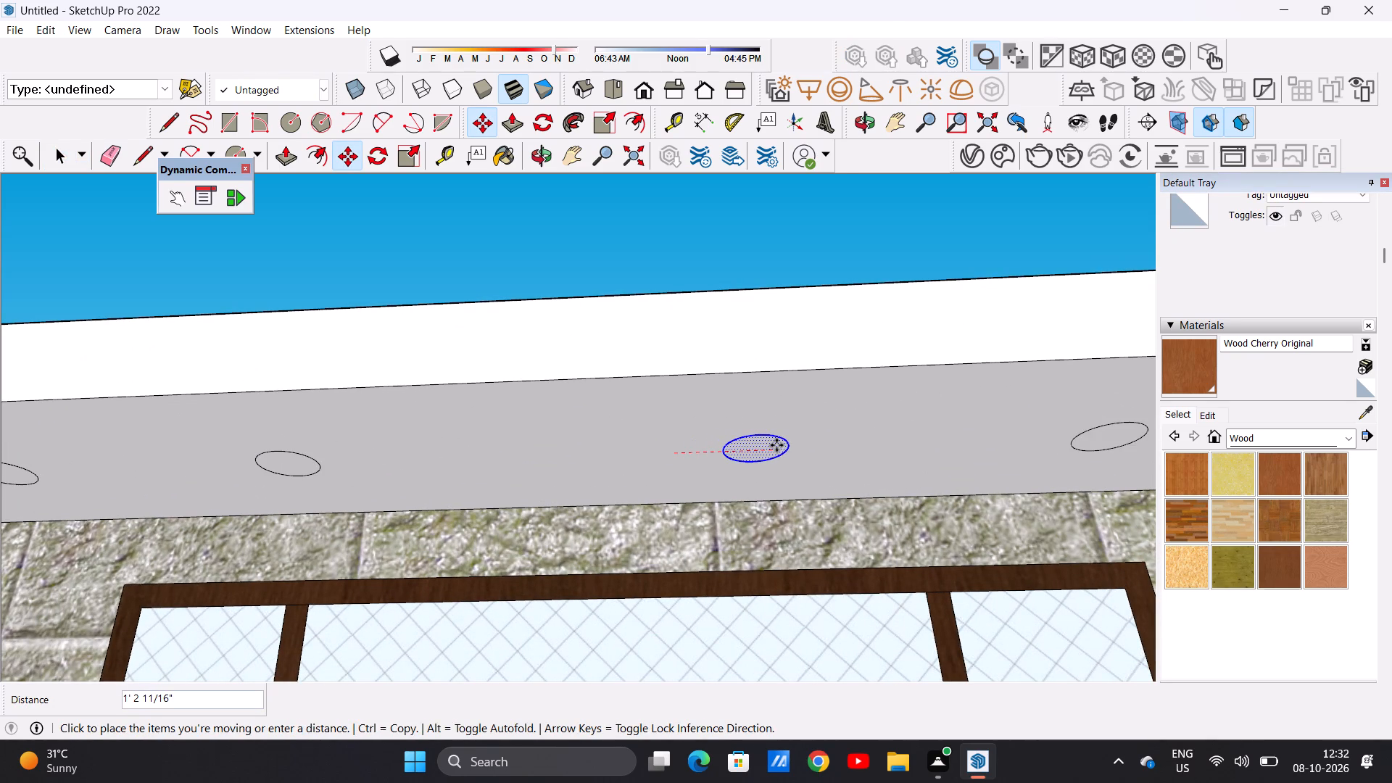
left_click(776, 445)
Move the third circle from the overhang's outer end about 1' along the underside toward the column.
scroll(745, 444, "down", 8)
scroll(543, 475, "up", 5)
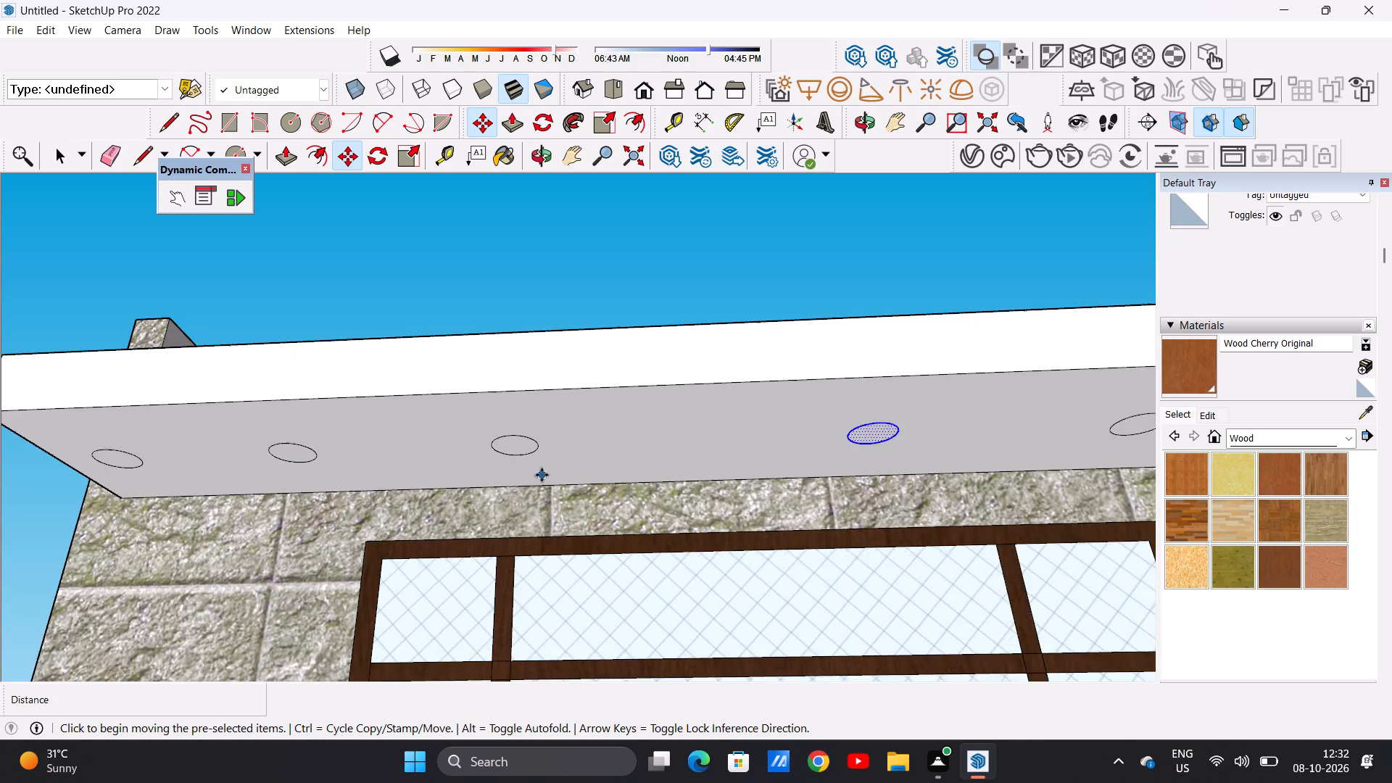
key("space")
double_click(515, 444)
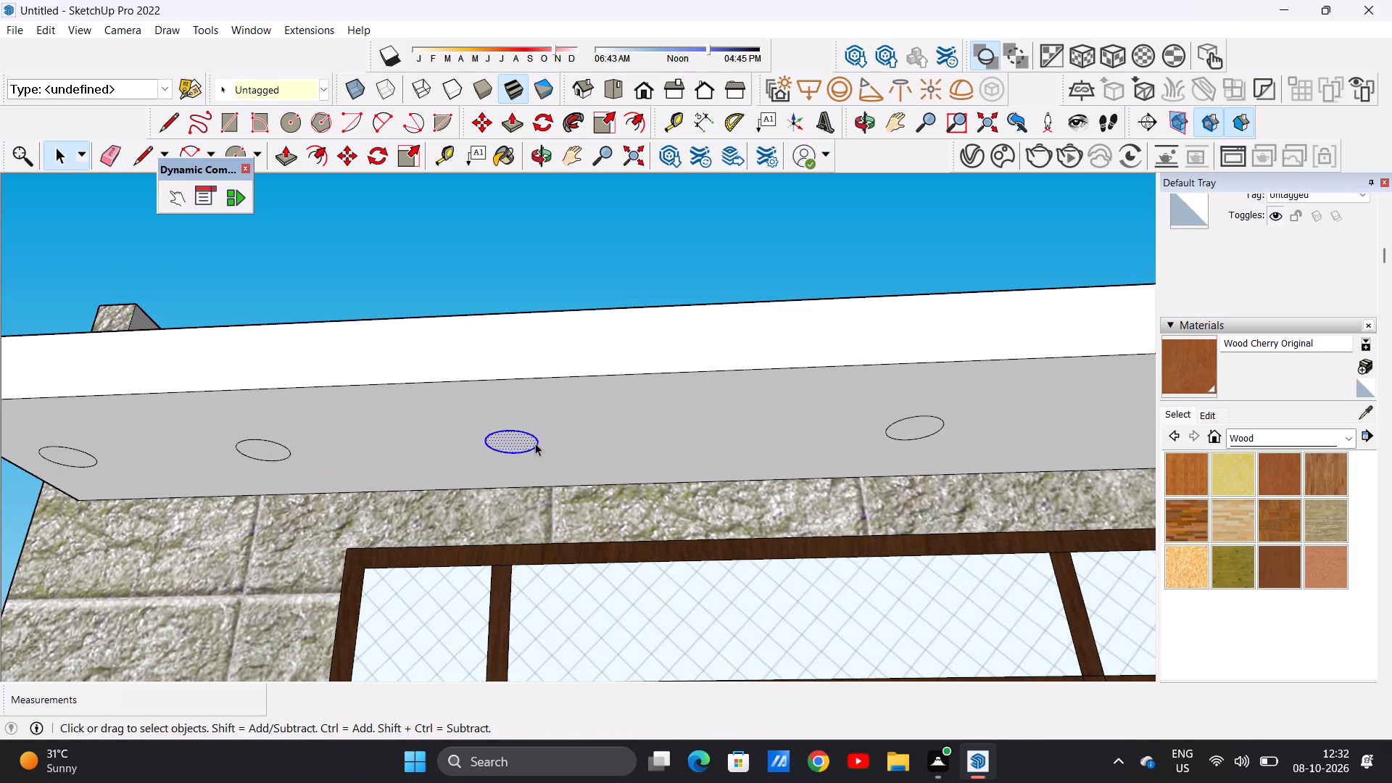
key("m")
left_click(539, 438)
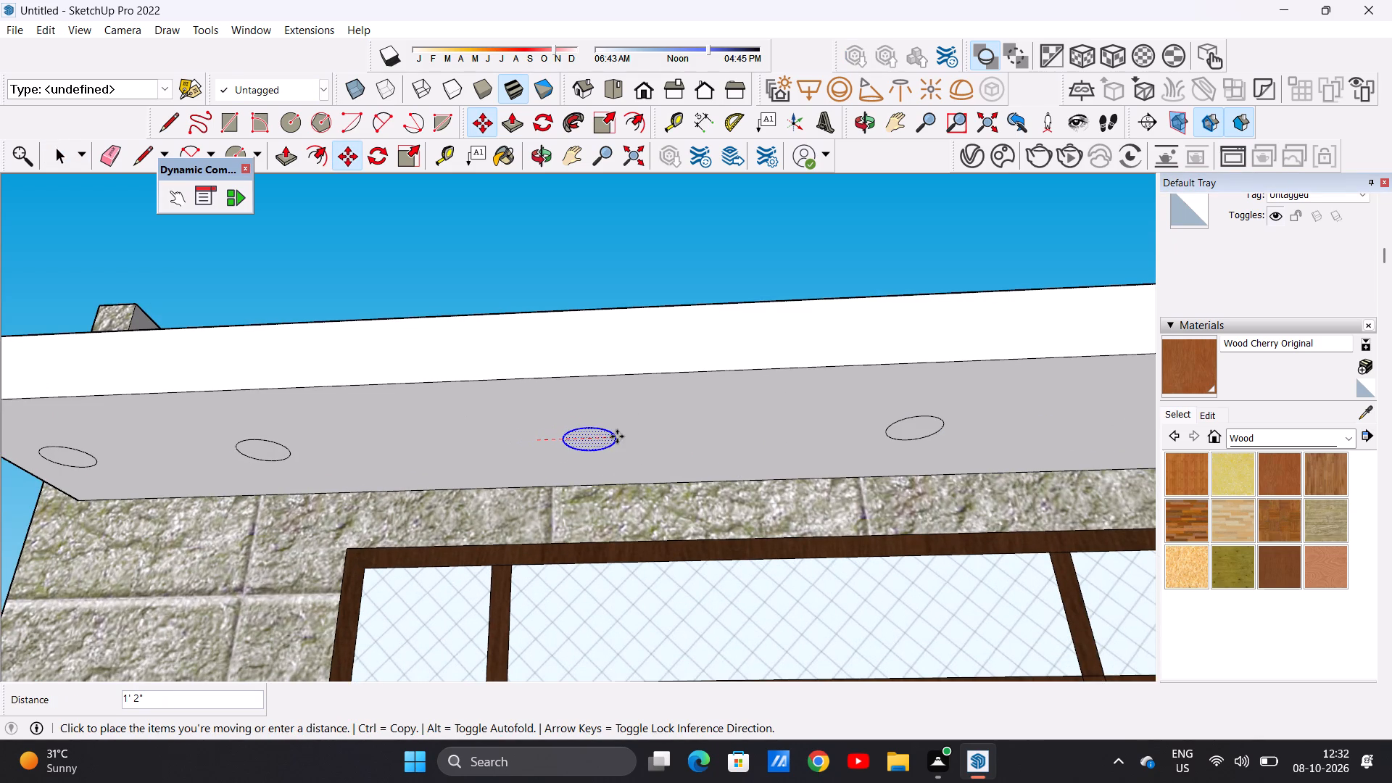
left_click(608, 436)
Move the second circle from the overhang's outer end a few inches along the underside toward the column.
scroll(630, 500, "down", 3)
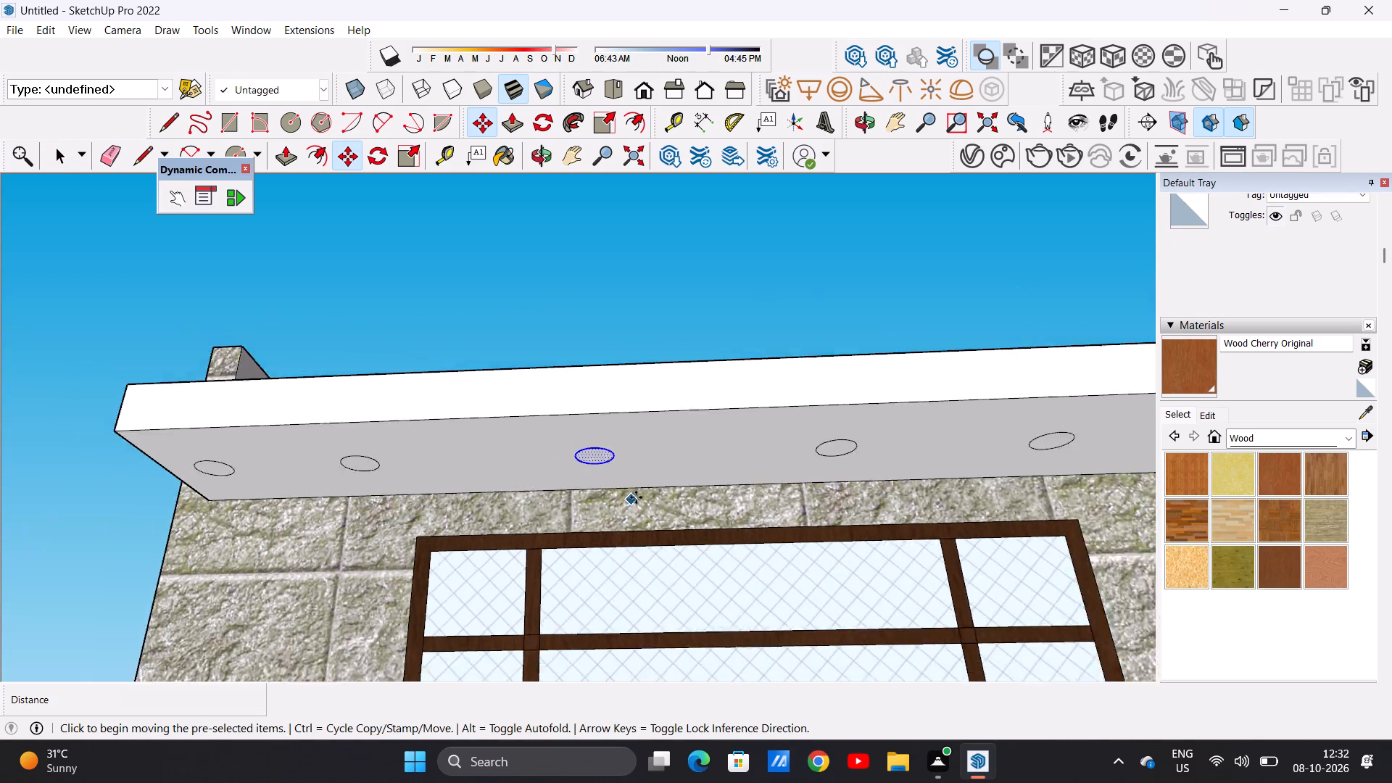
scroll(636, 497, "down", 6)
scroll(494, 476, "up", 12)
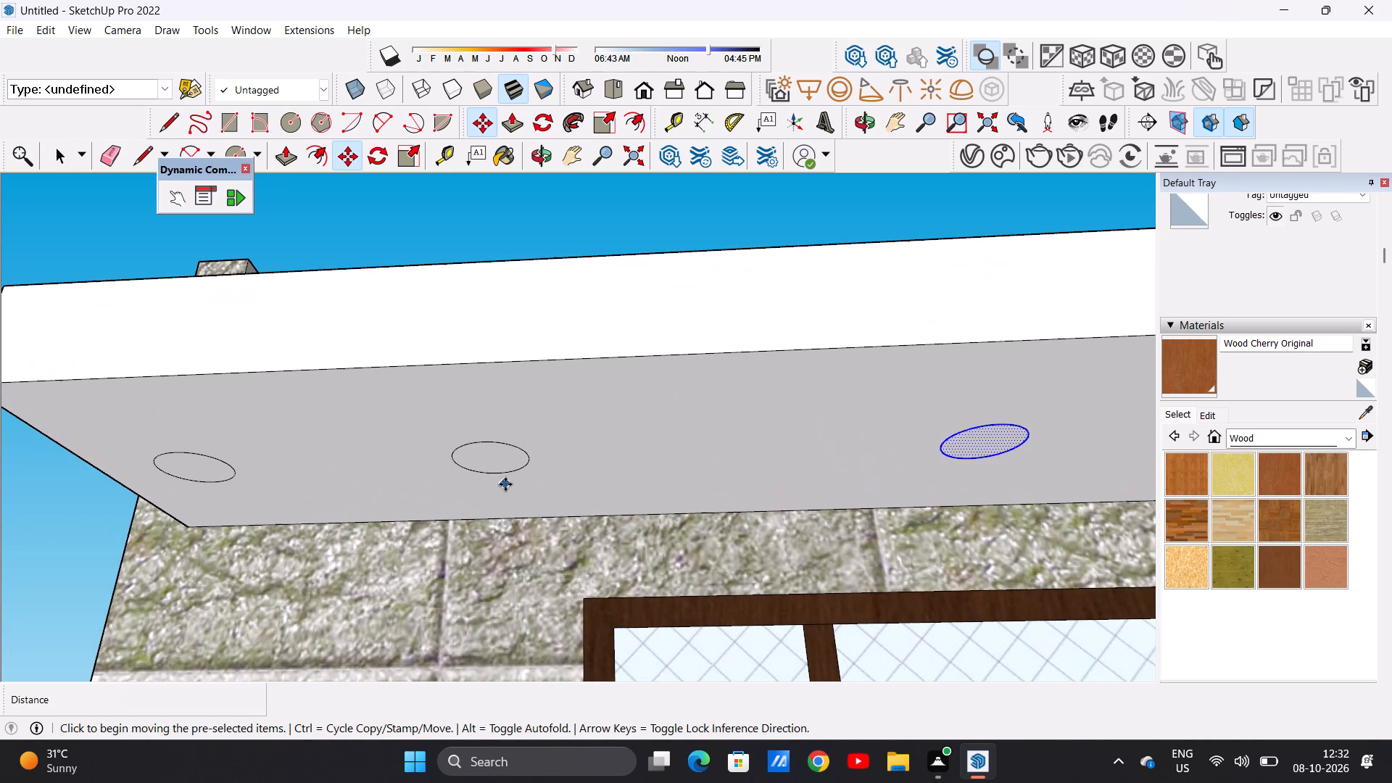
key("space")
double_click(492, 467)
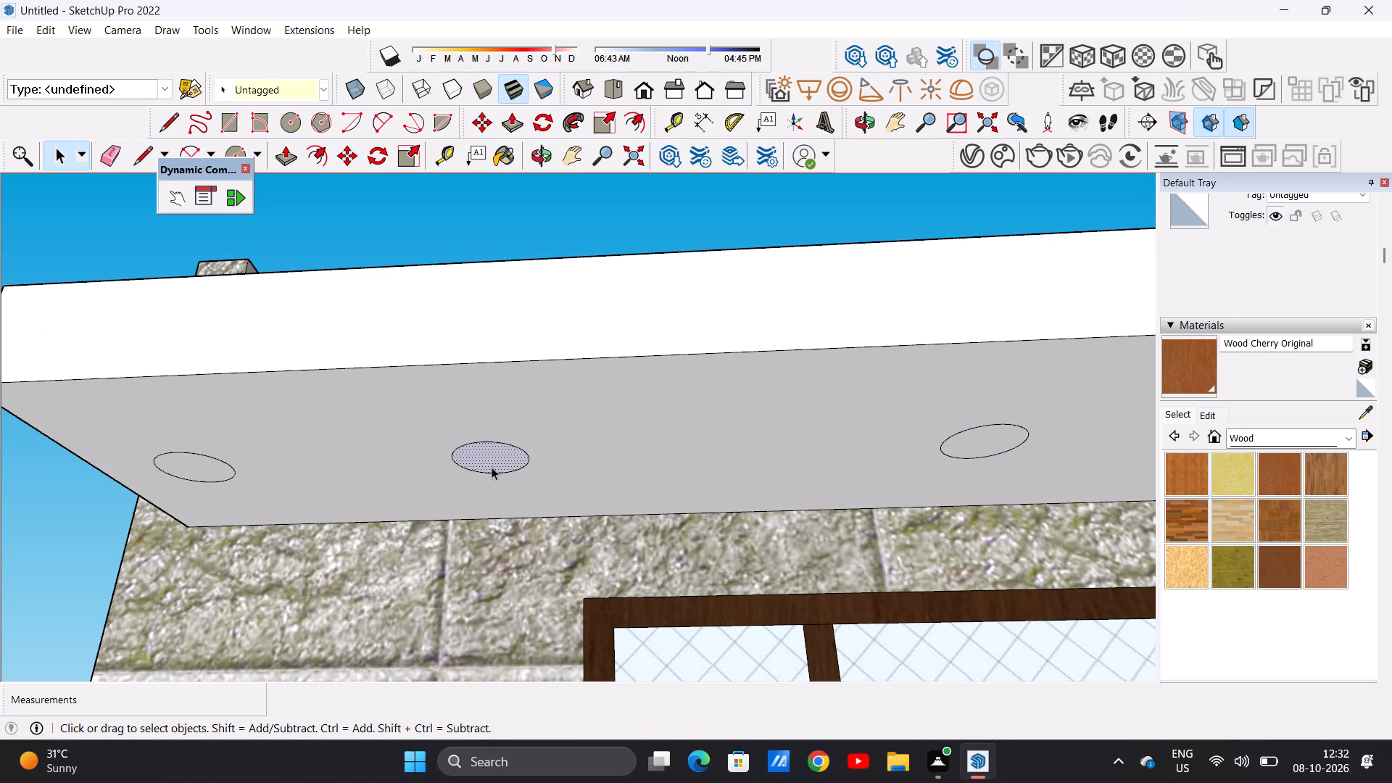
key("m")
left_click(528, 460)
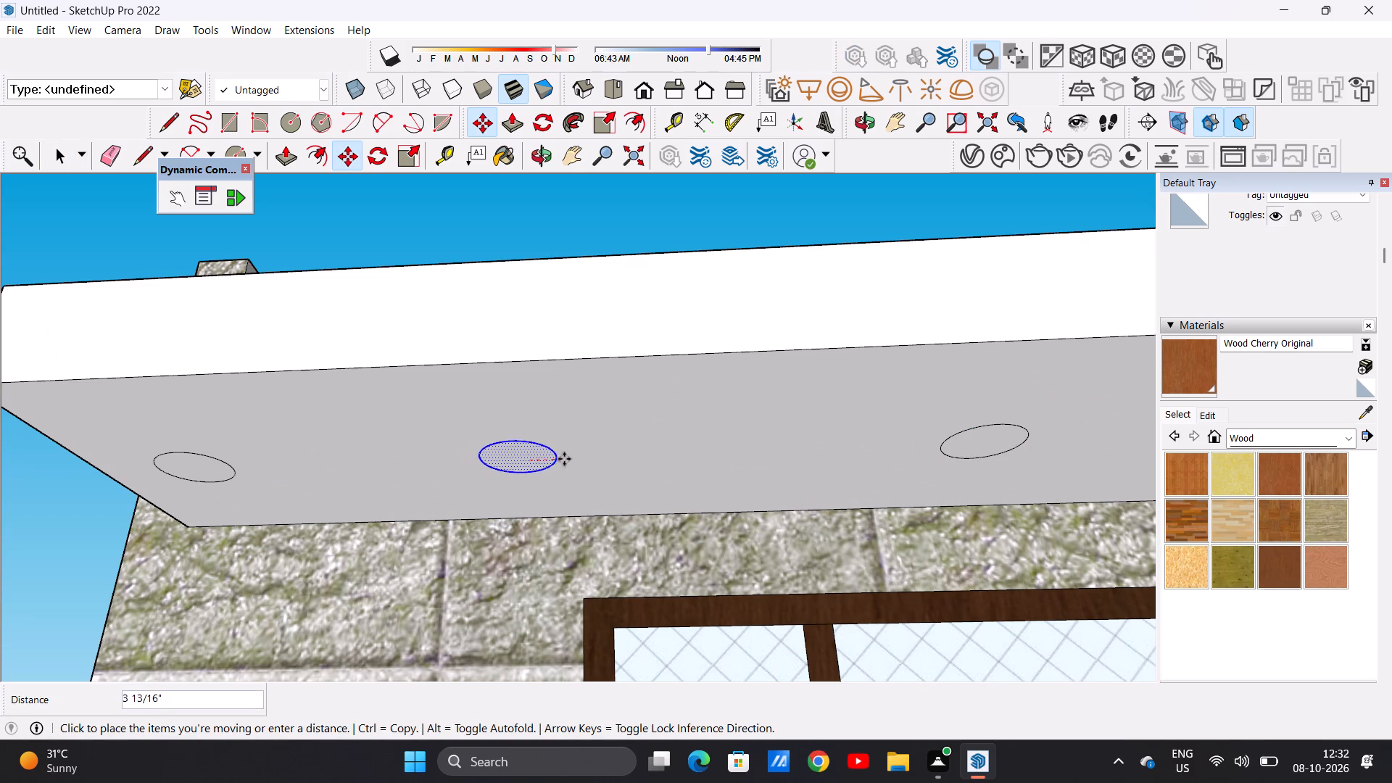
left_click(574, 459)
key("space")
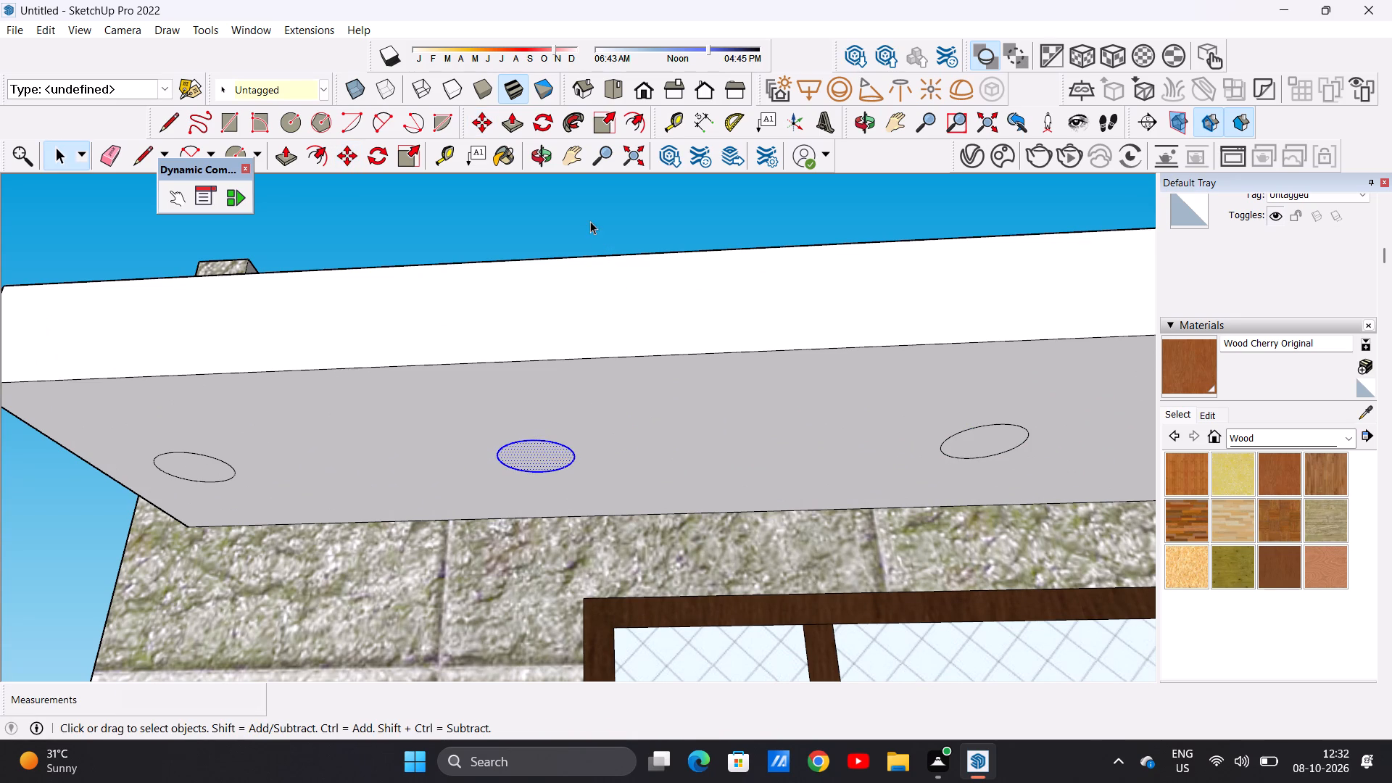
left_click(590, 221)
Paint the roof overhang's underside around the circles with Wood Bamboo.
scroll(658, 419, "down", 20)
scroll(658, 419, "down", 2)
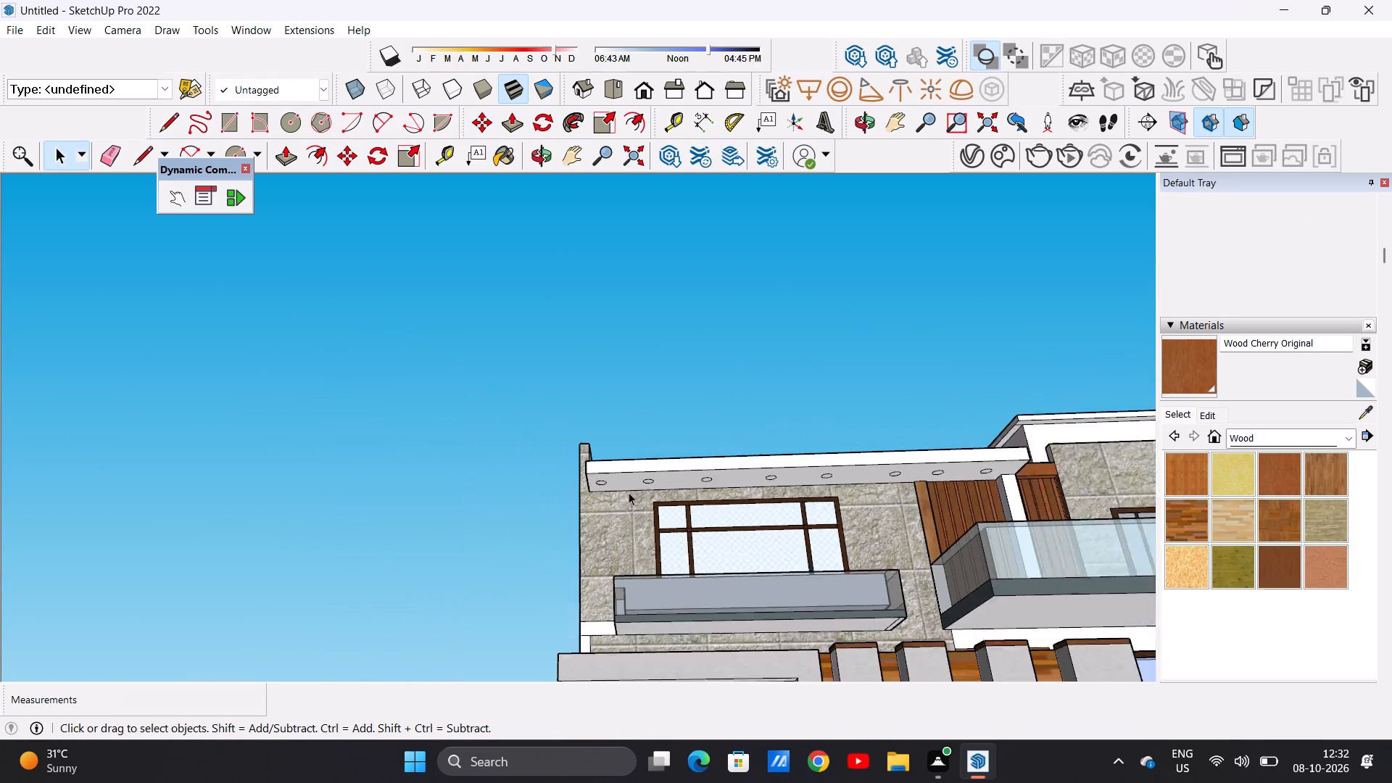
scroll(629, 492, "down", 1)
scroll(932, 476, "up", 7)
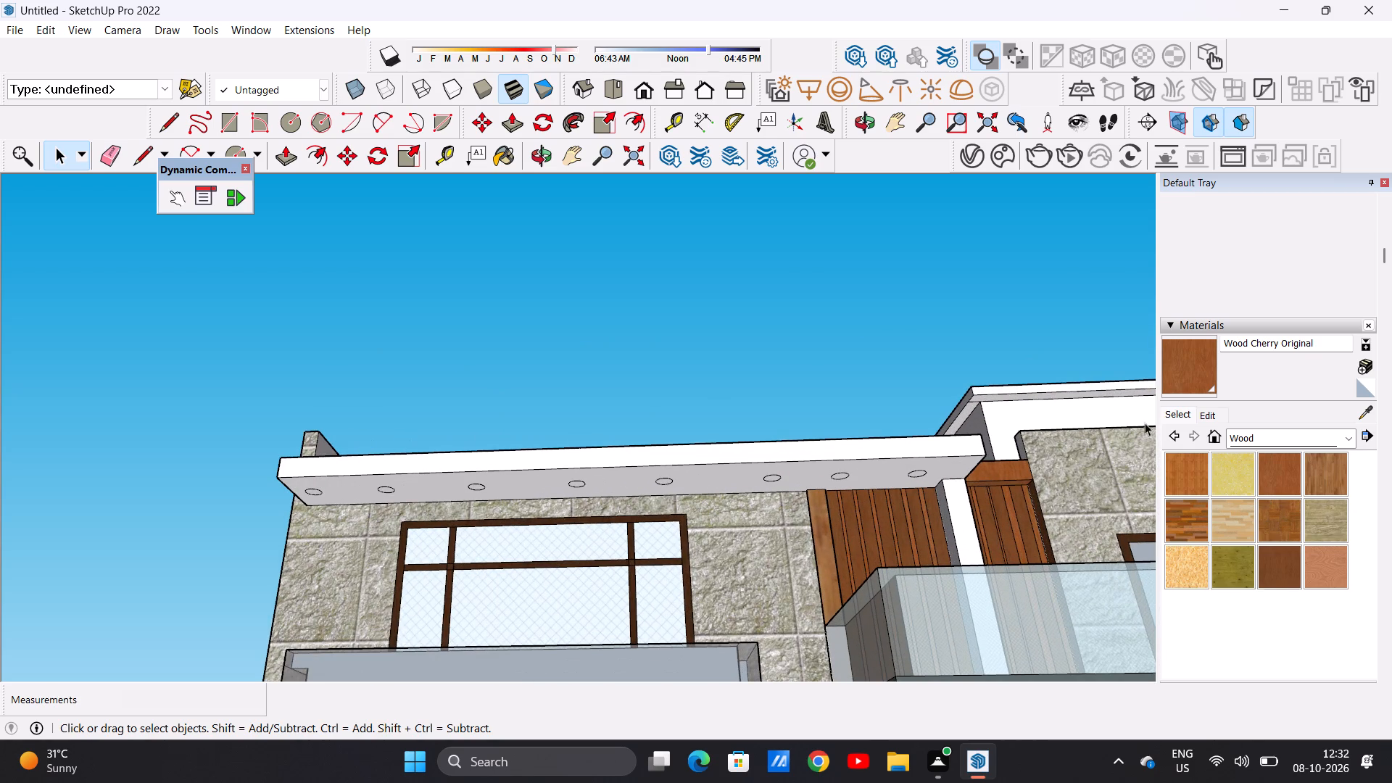
left_click(1193, 471)
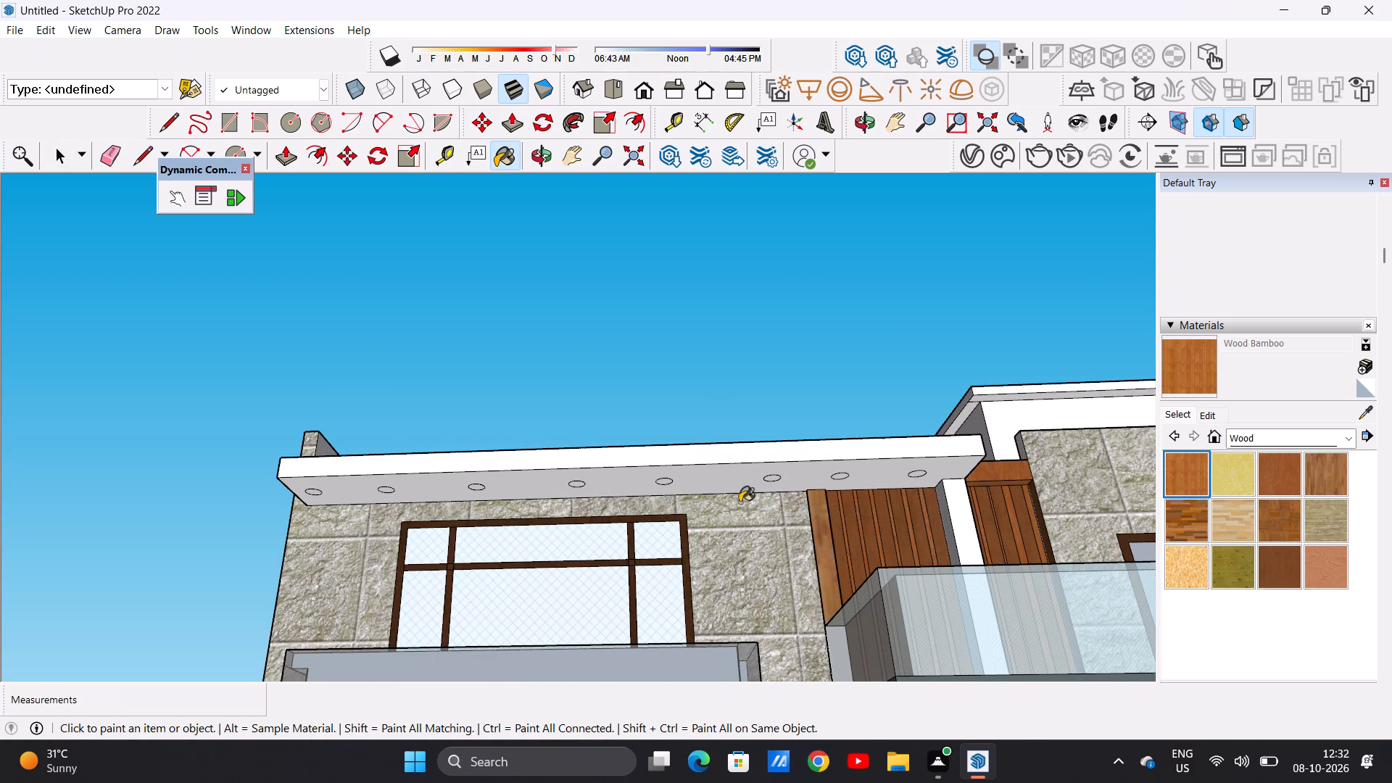
scroll(715, 492, "up", 6)
left_click(688, 460)
Examine the roof overhang's underside, the beam junction and the whole front facade from several angles.
scroll(736, 505, "down", 7)
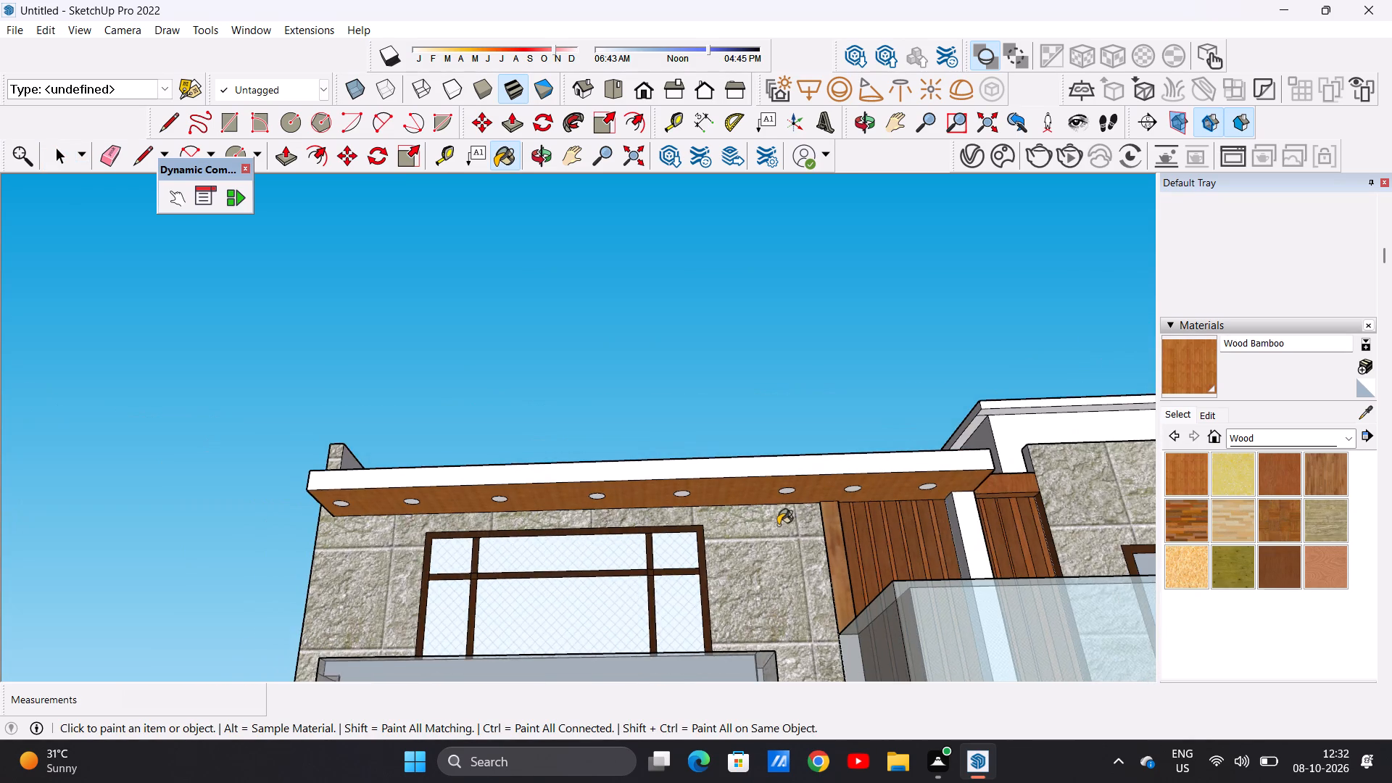
scroll(778, 525, "down", 4)
scroll(489, 511, "down", 1)
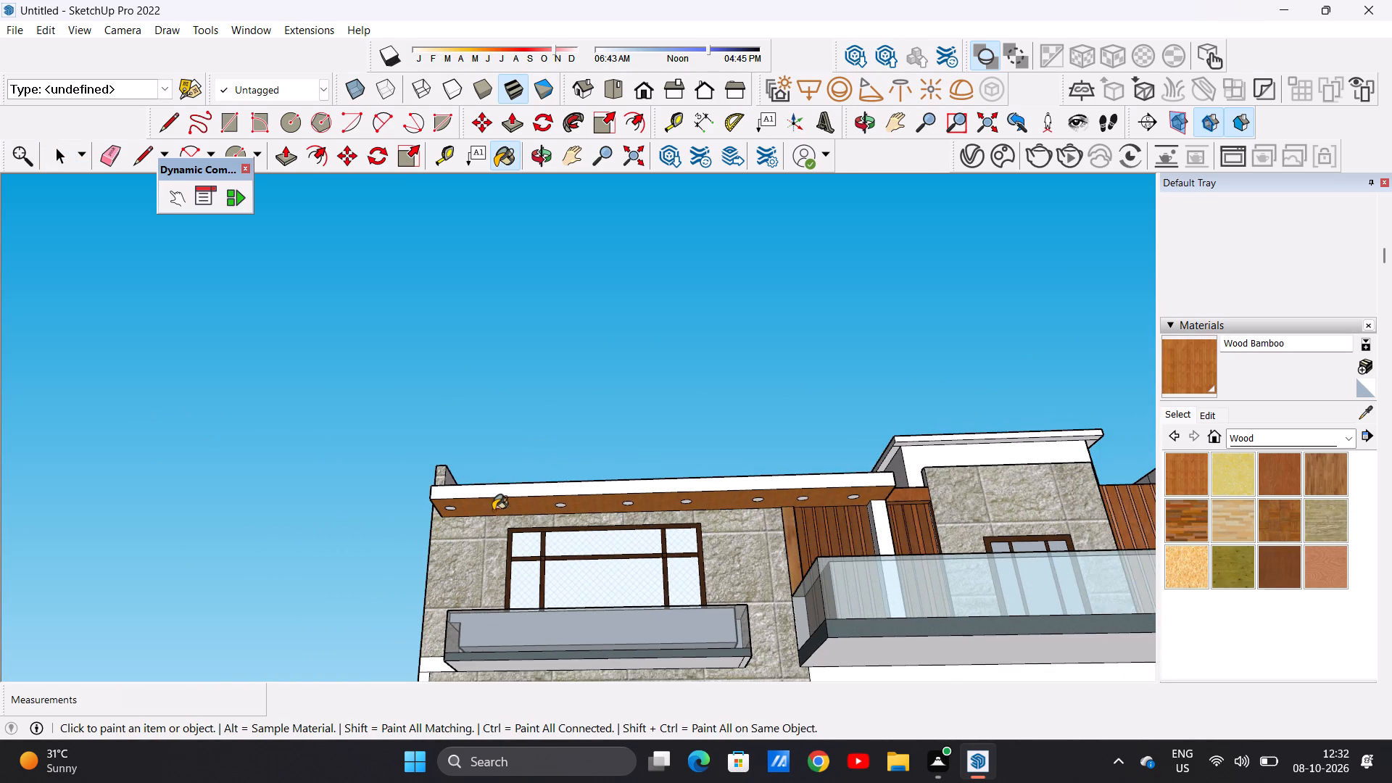
scroll(502, 516, "down", 2)
middle_click_drag(482, 528, 700, 663)
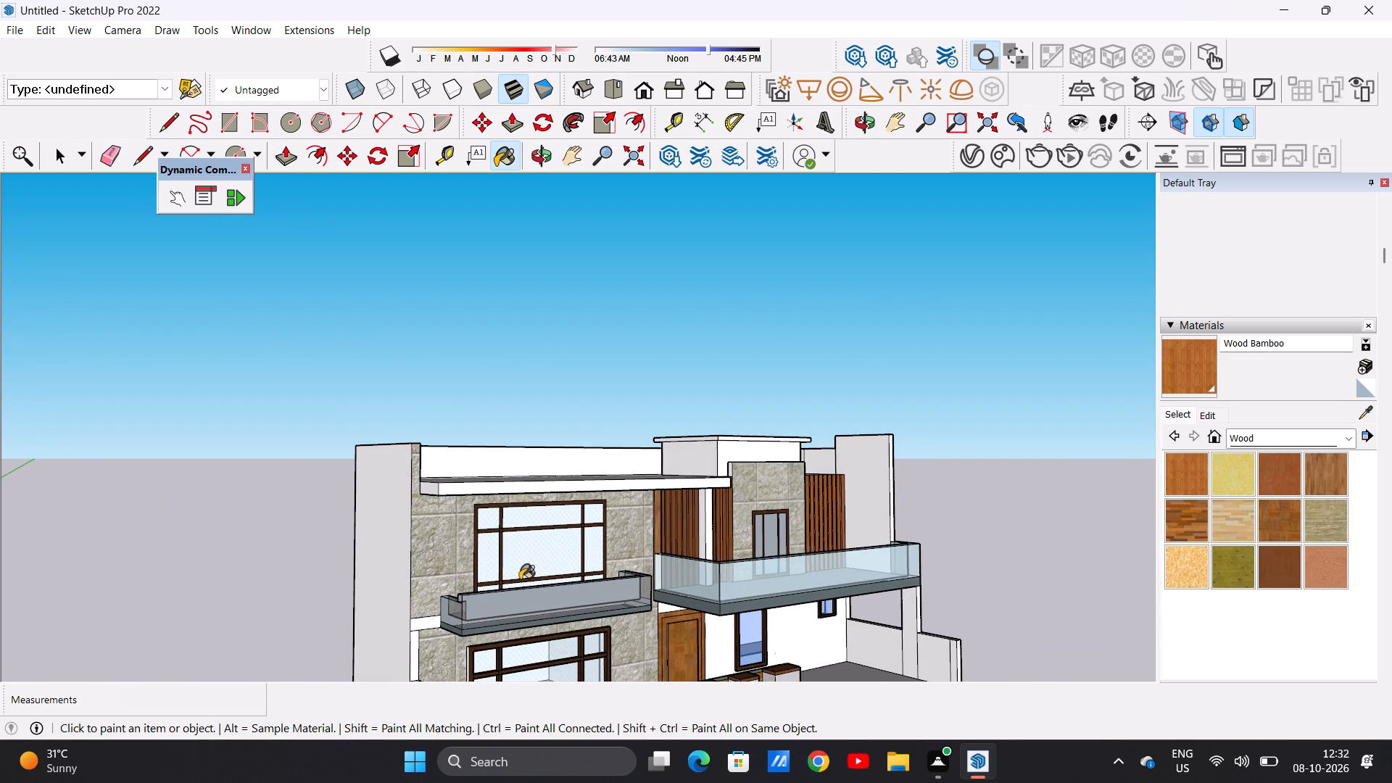
middle_click_drag(520, 580, 315, 532)
middle_click_drag(605, 518, 585, 436)
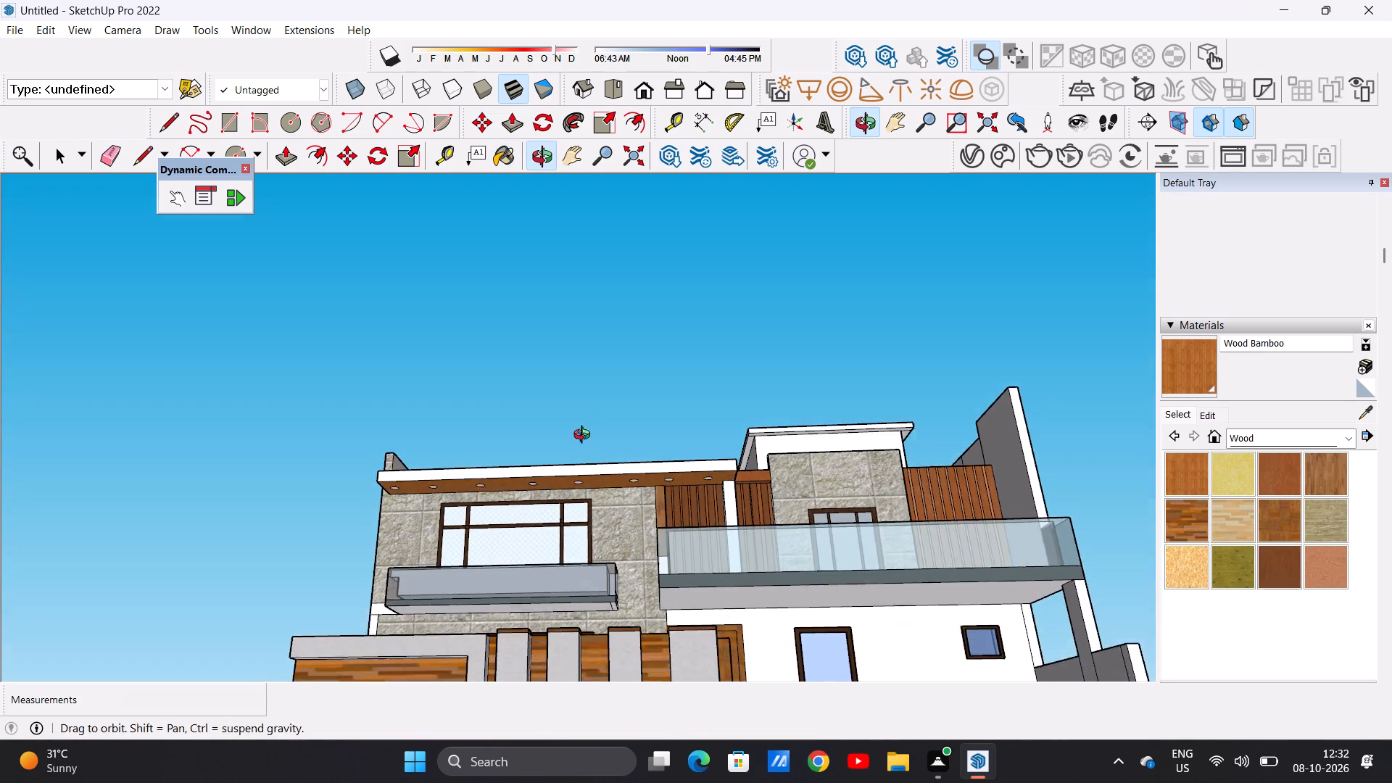
middle_click_drag(585, 436, 584, 423)
scroll(604, 505, "up", 13)
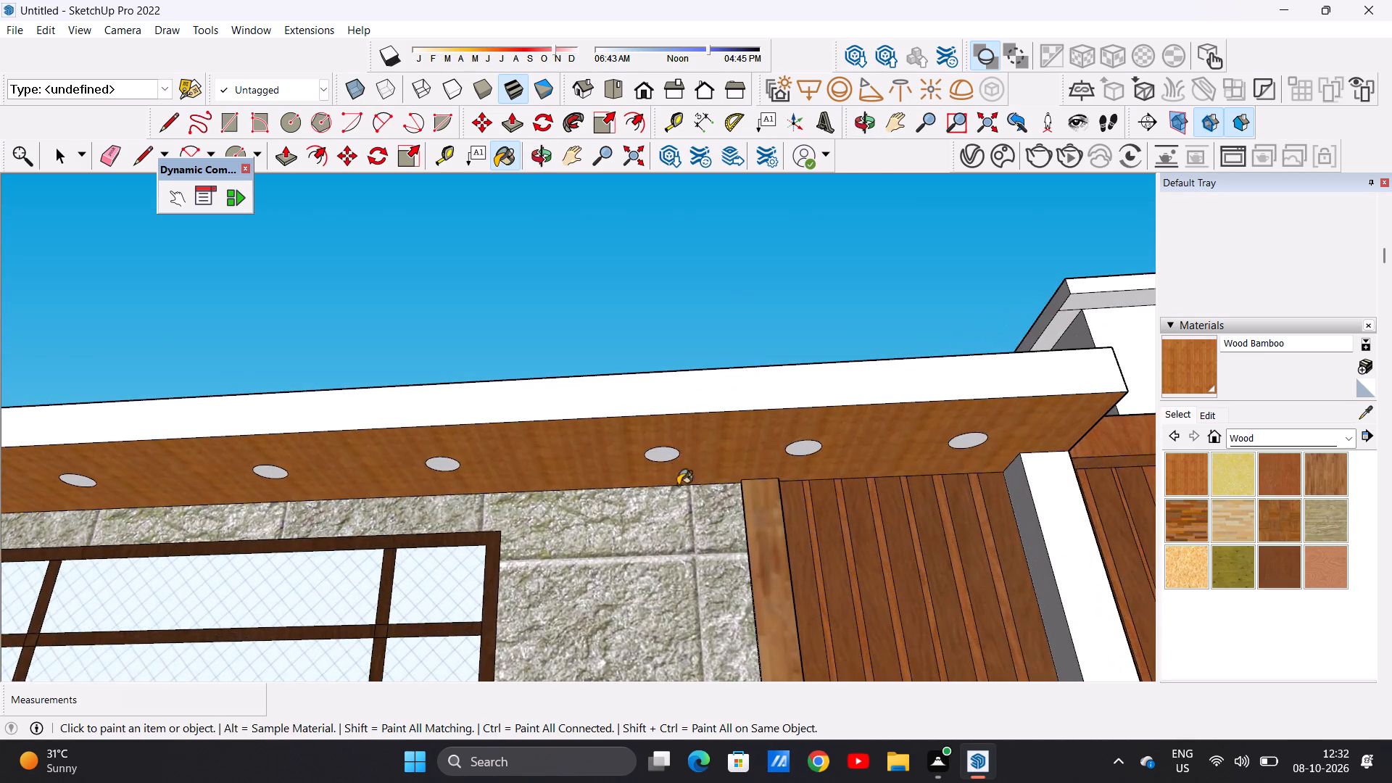
scroll(691, 502, "down", 16)
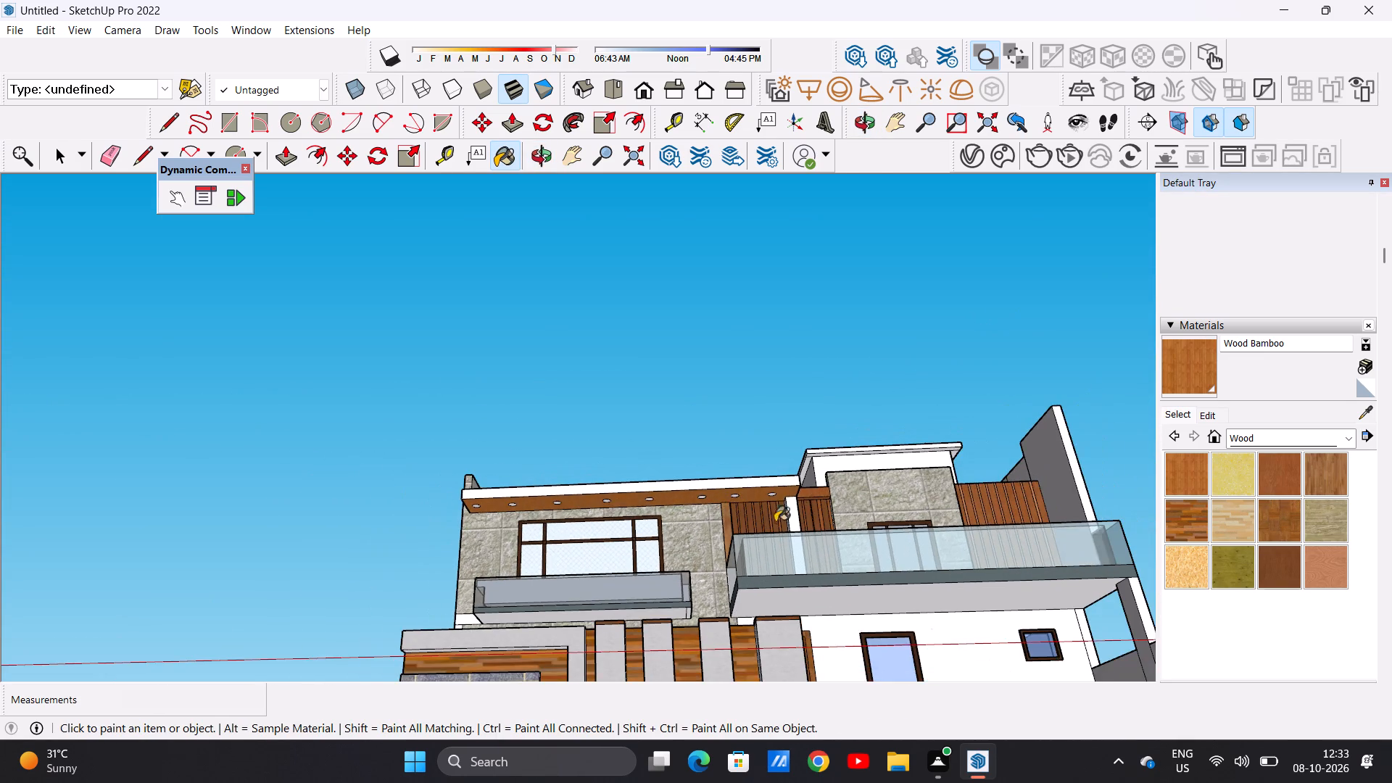
middle_click_drag(740, 544, 650, 654)
scroll(801, 490, "up", 12)
middle_click_drag(786, 467, 721, 519)
scroll(741, 503, "up", 6)
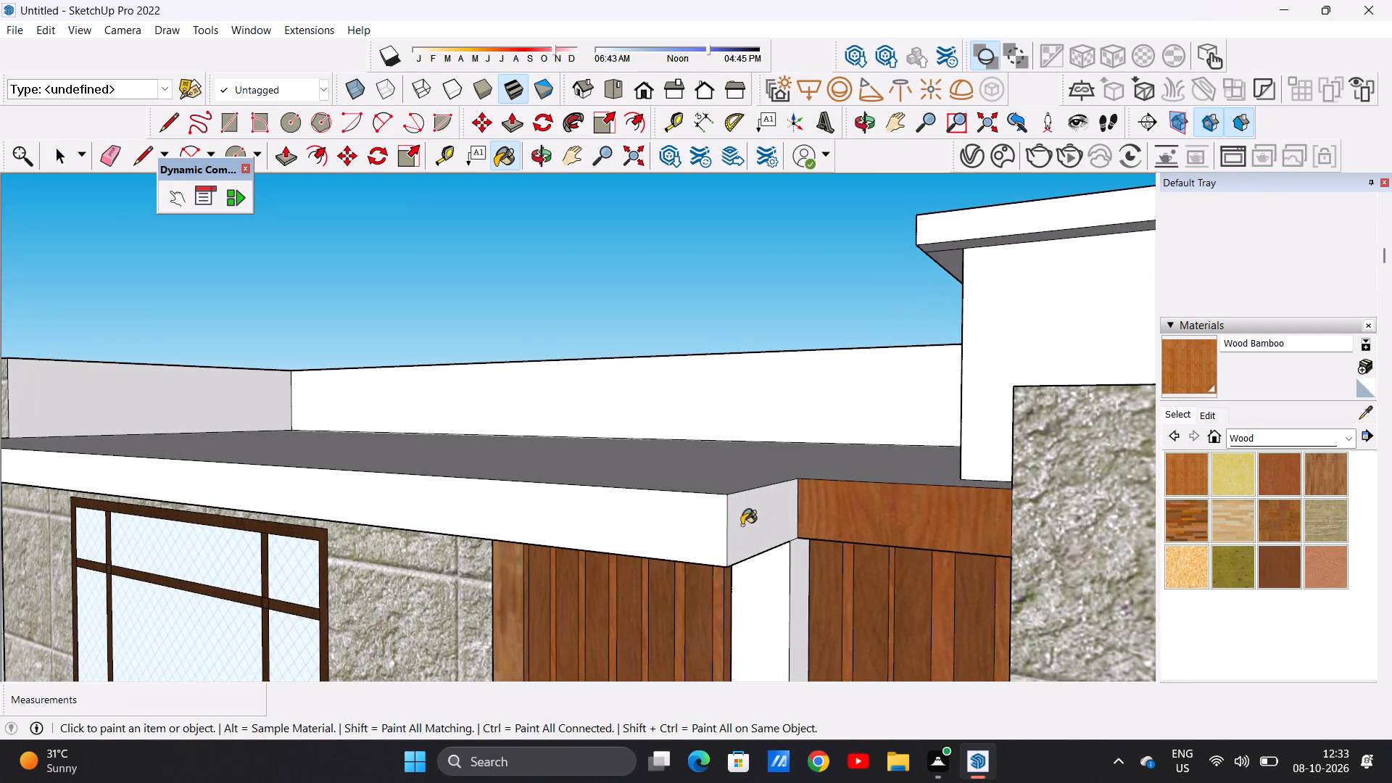
scroll(770, 536, "down", 4)
scroll(805, 514, "up", 1)
scroll(805, 514, "down", 16)
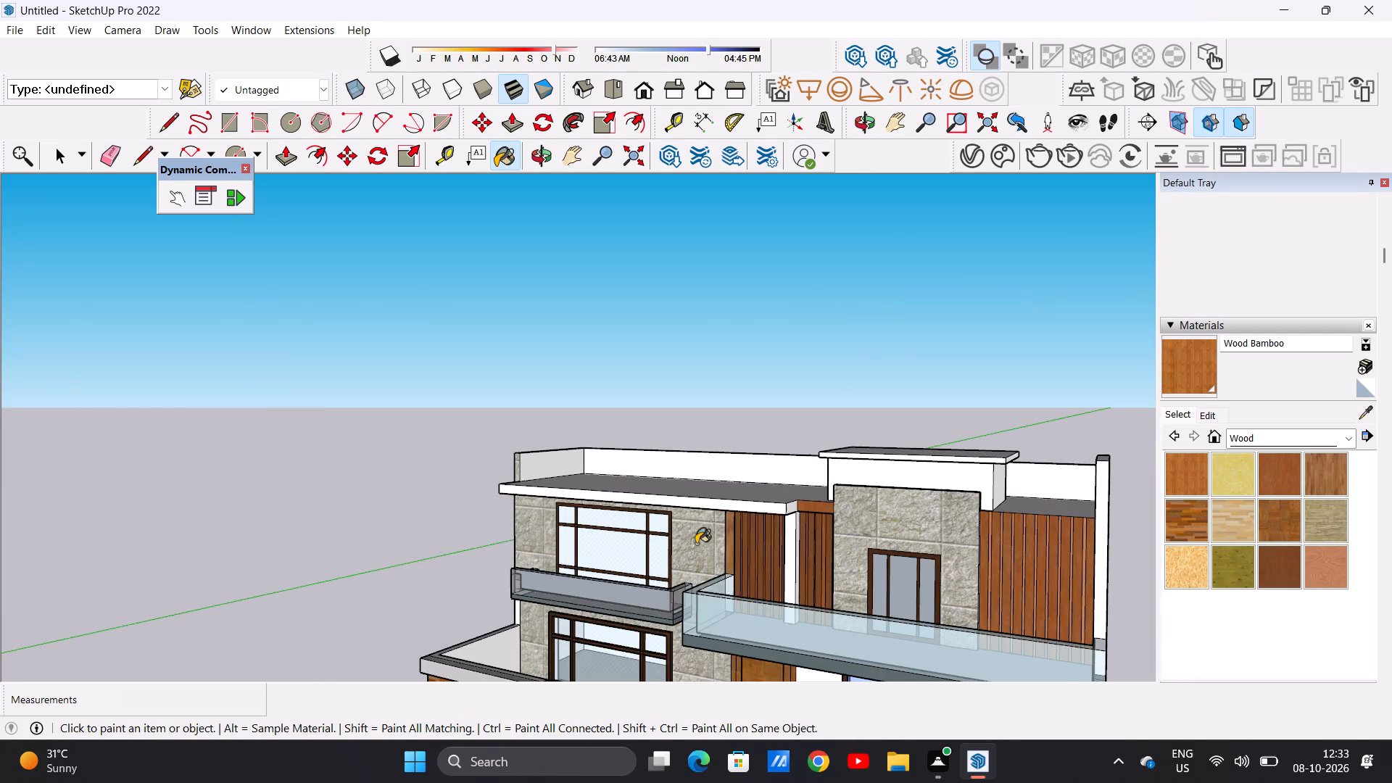
middle_click_drag(771, 550, 919, 452)
middle_click_drag(689, 568, 689, 465)
key("space")
scroll(695, 559, "down", 10)
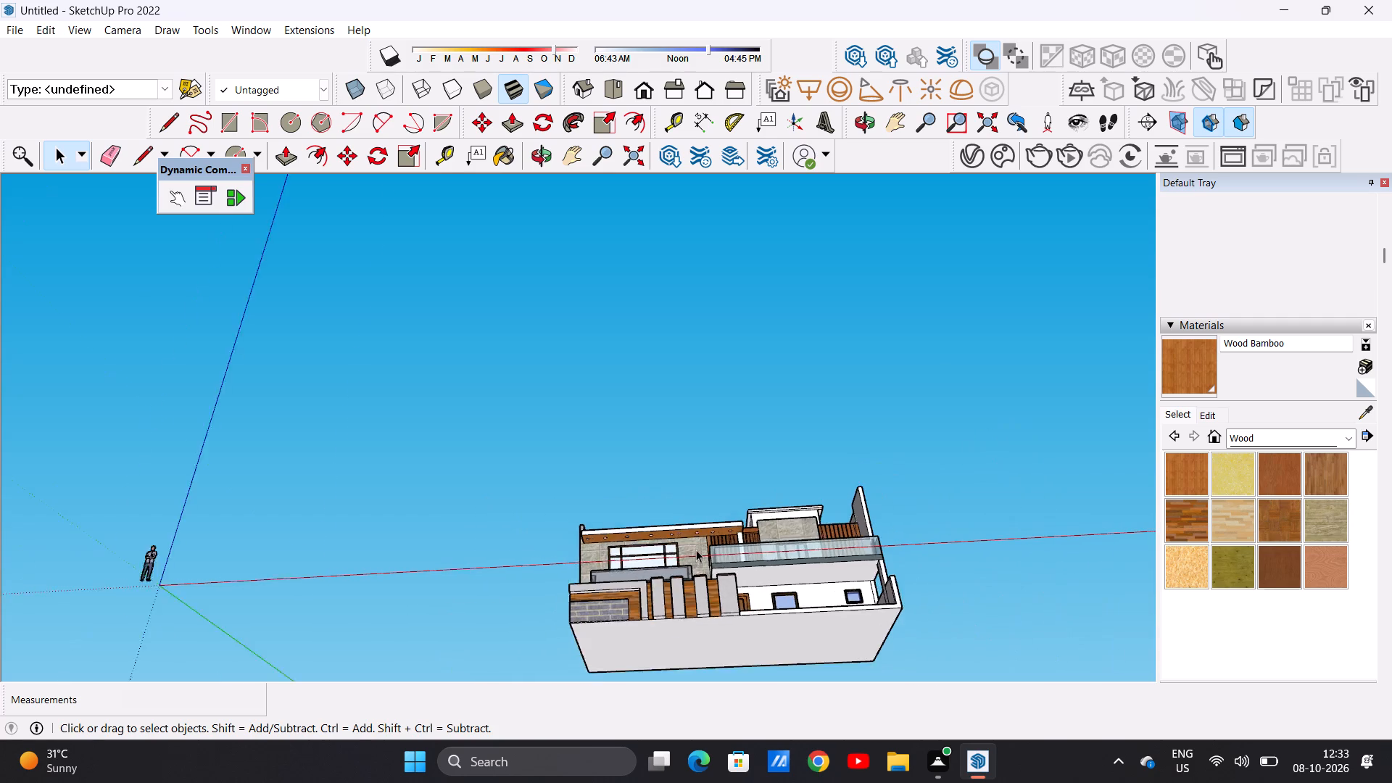
scroll(696, 550, "down", 1)
middle_click_drag(695, 555, 698, 730)
scroll(744, 554, "up", 12)
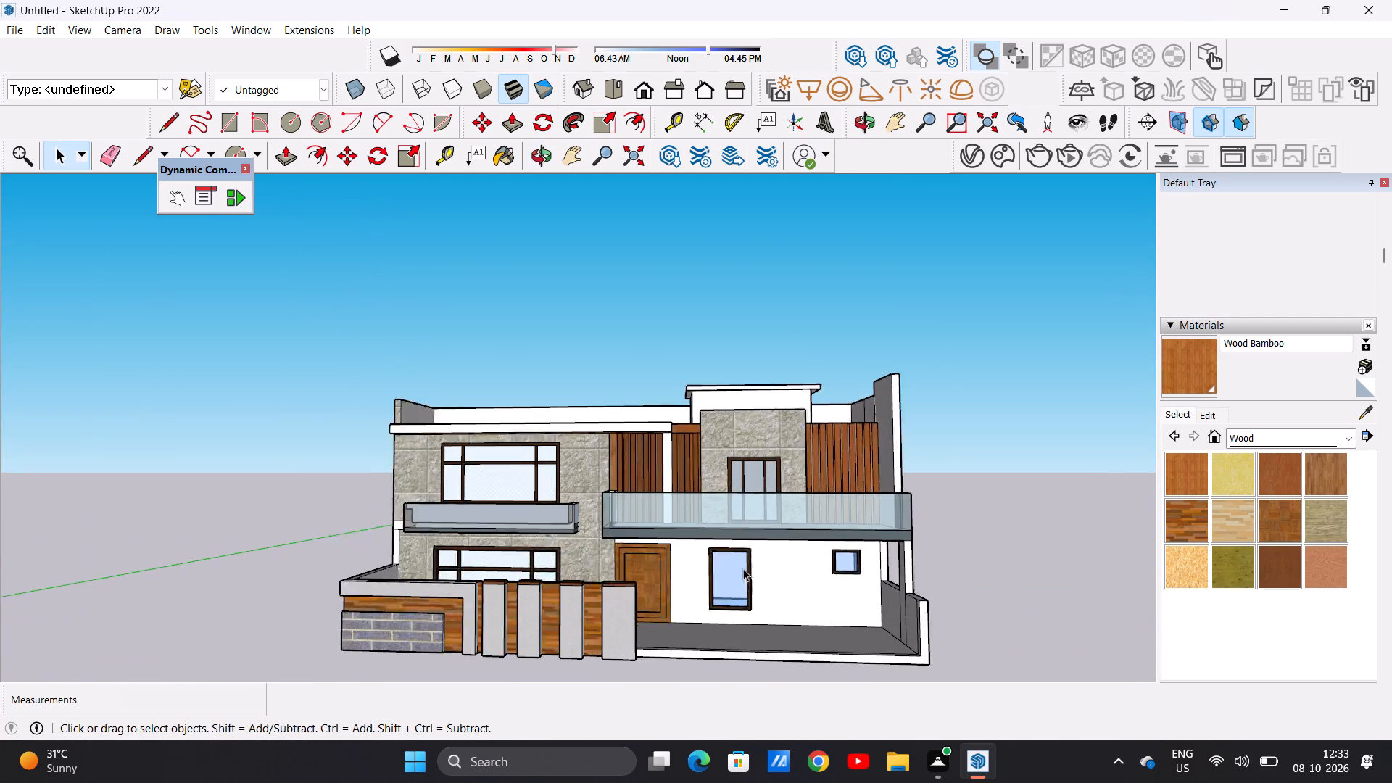
scroll(743, 568, "up", 2)
middle_click_drag(808, 581, 812, 590)
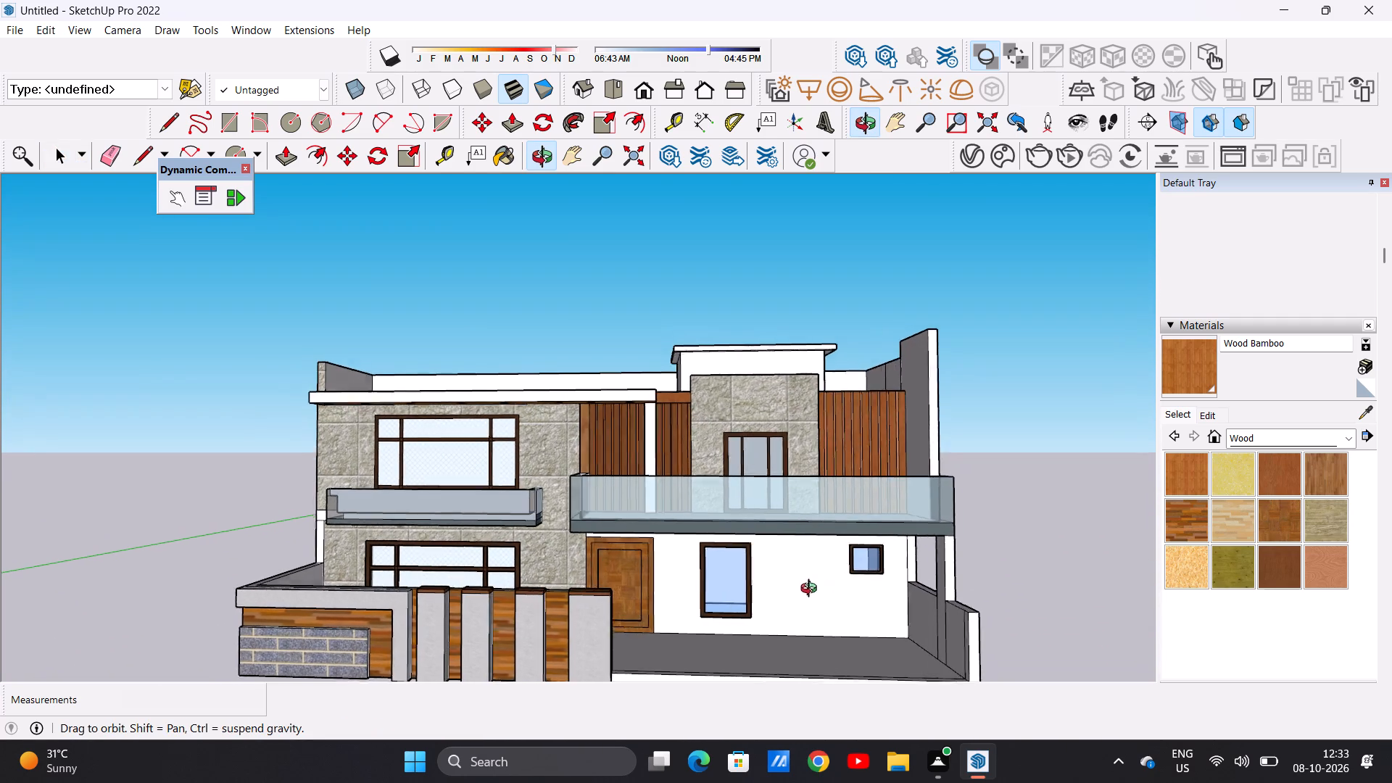
middle_click_drag(812, 590, 835, 592)
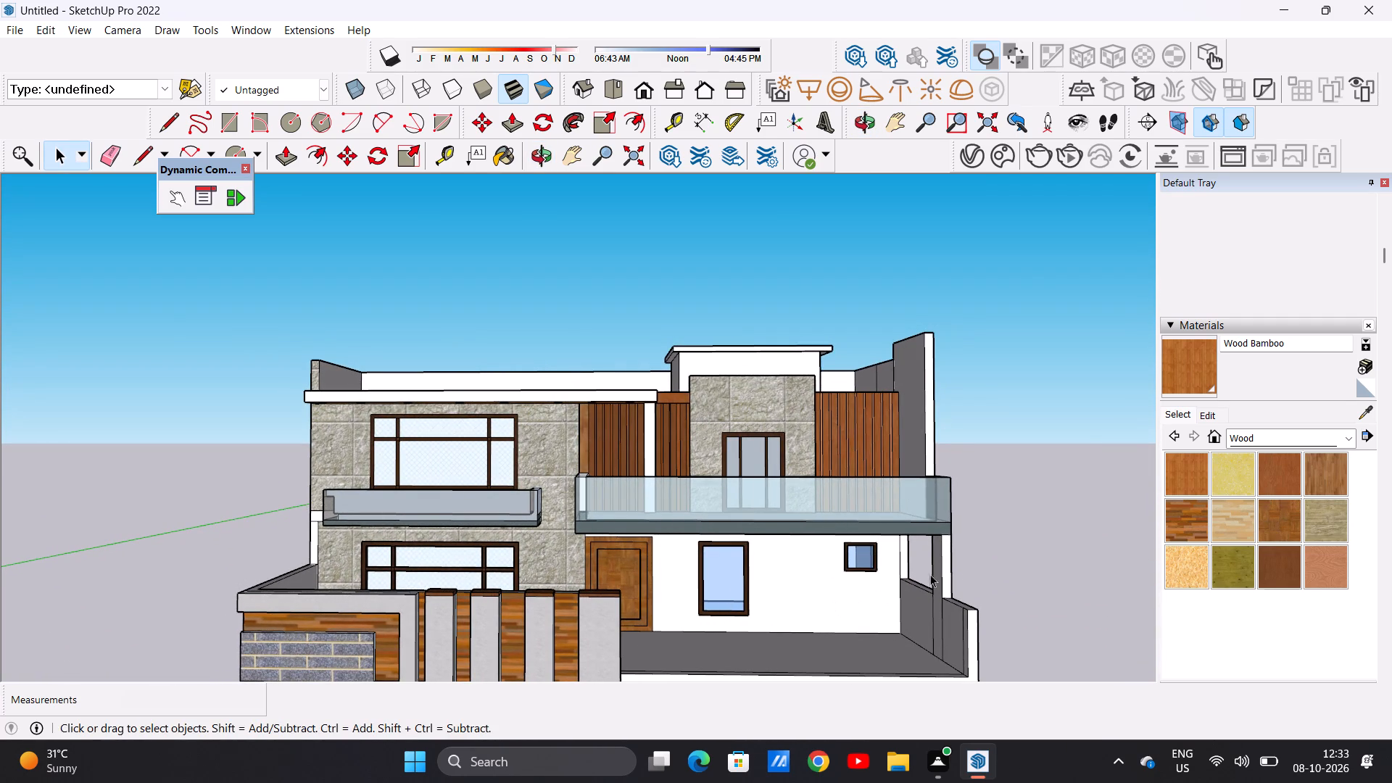
scroll(742, 560, "up", 2)
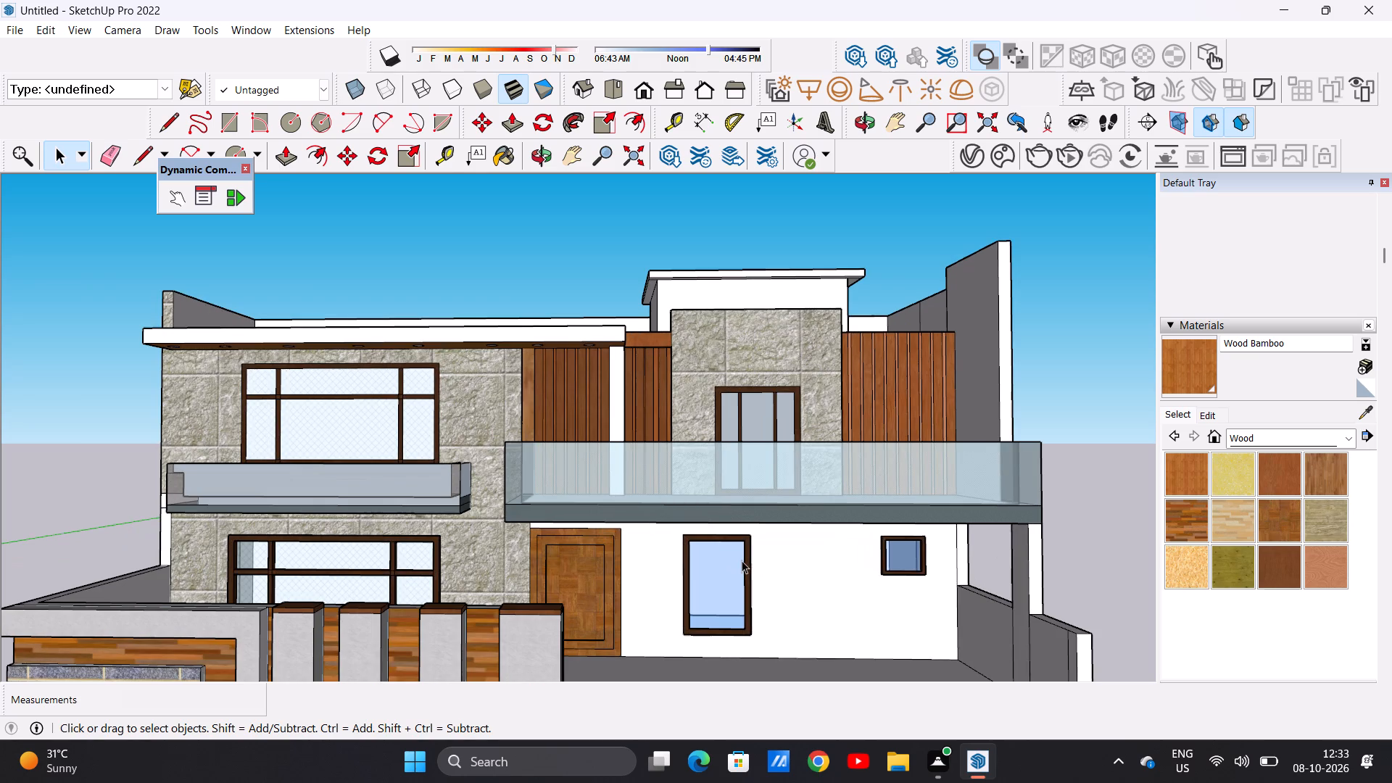
scroll(742, 560, "up", 1)
middle_click_drag(792, 579, 811, 455)
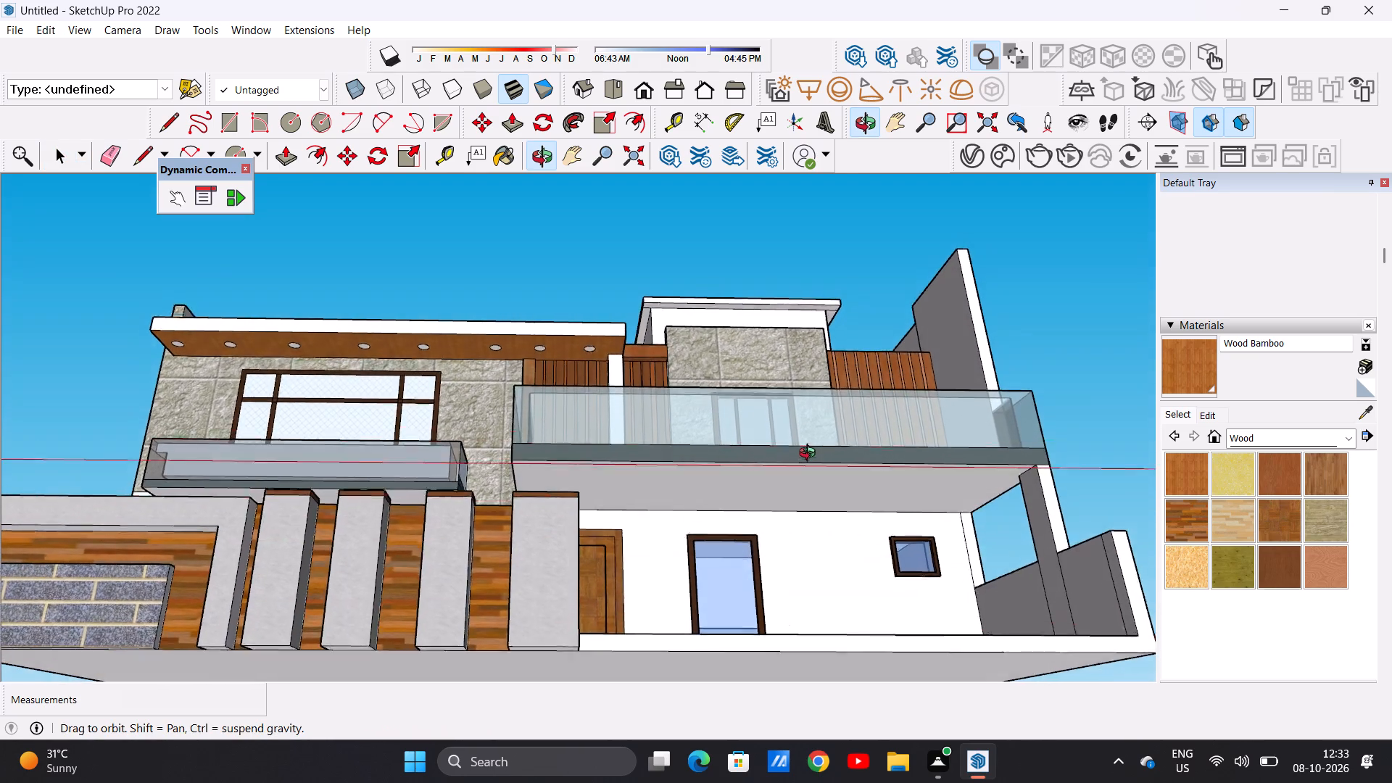
middle_click_drag(811, 455, 796, 427)
scroll(824, 500, "up", 2)
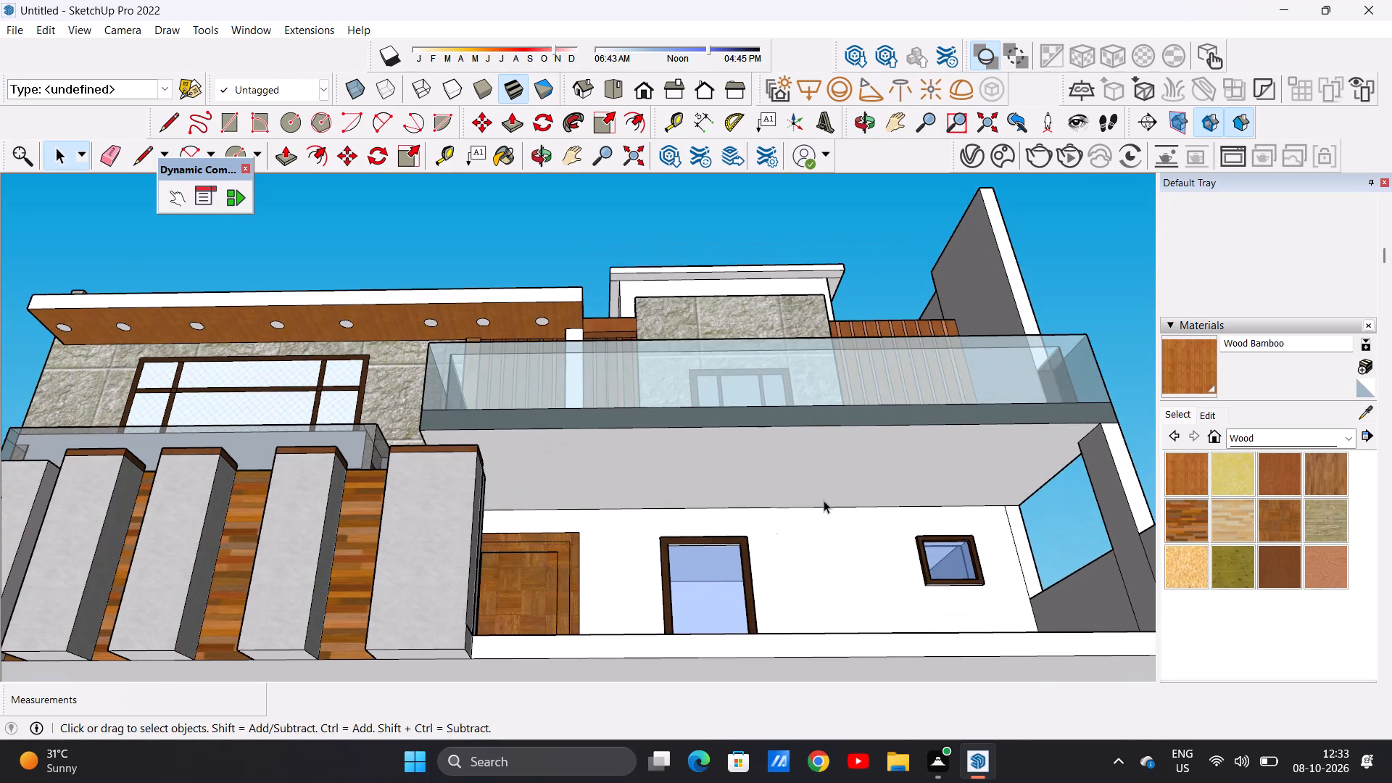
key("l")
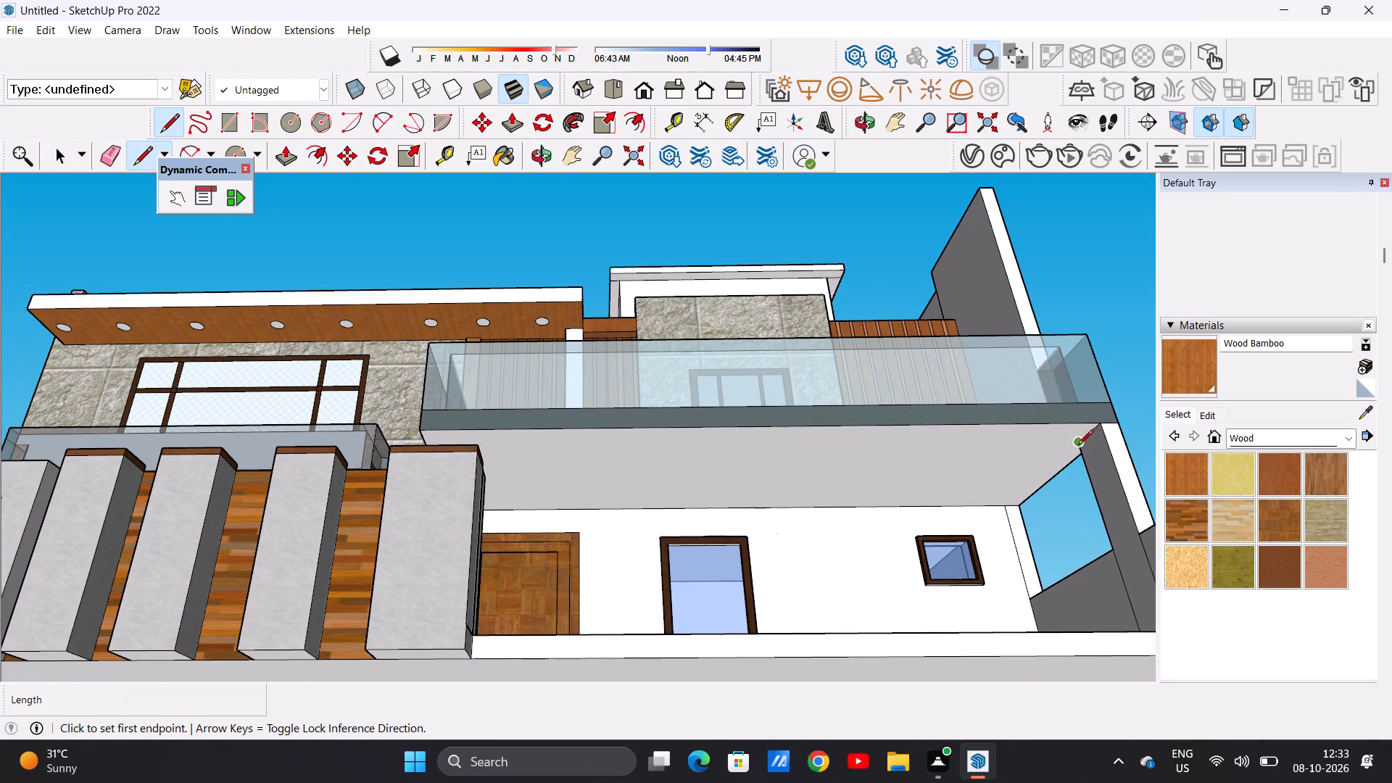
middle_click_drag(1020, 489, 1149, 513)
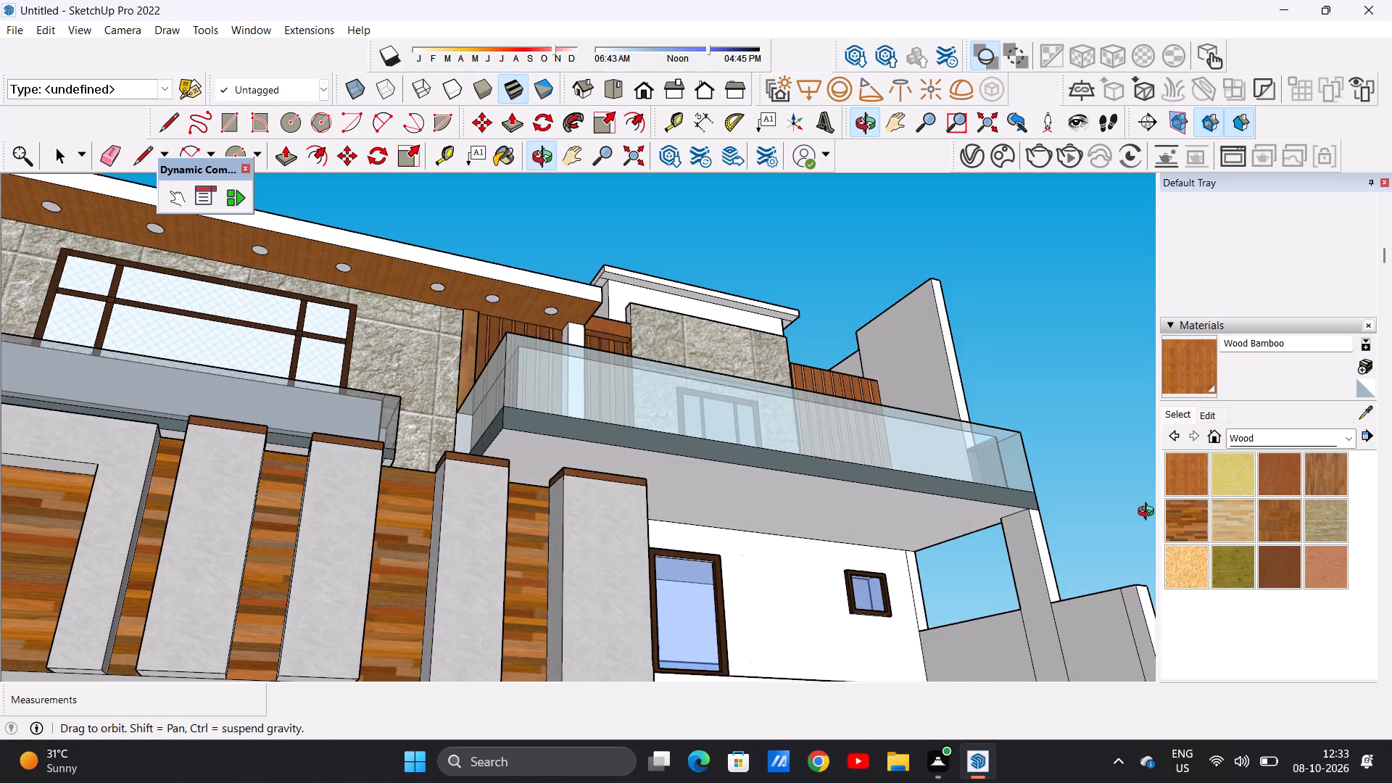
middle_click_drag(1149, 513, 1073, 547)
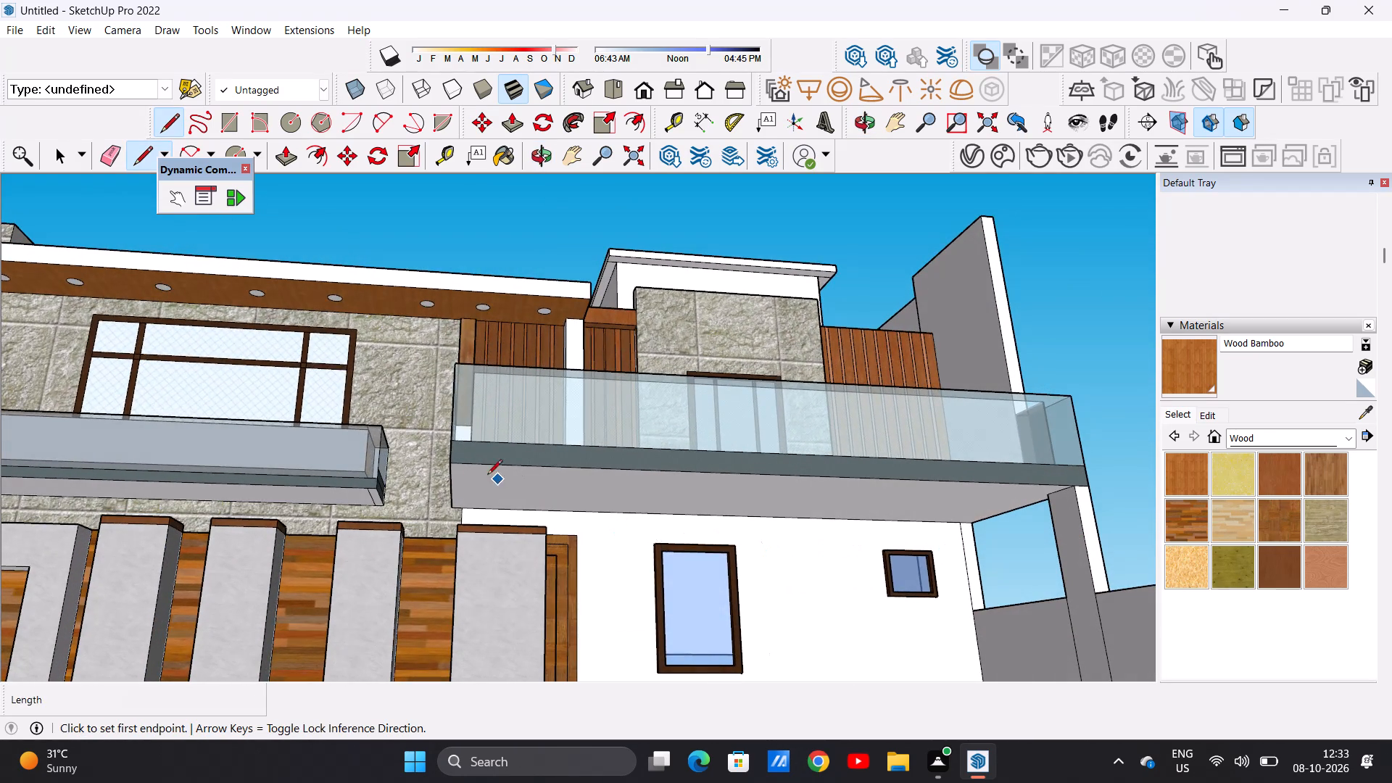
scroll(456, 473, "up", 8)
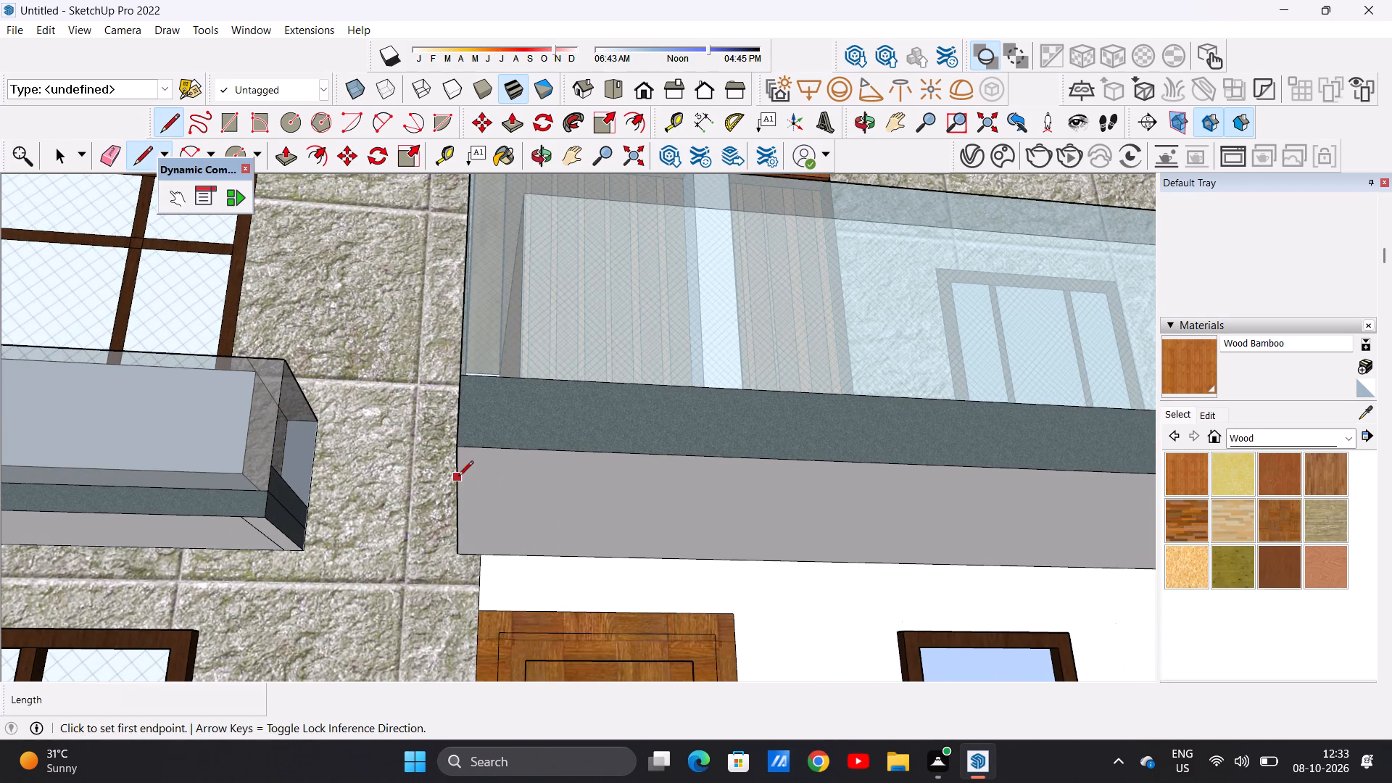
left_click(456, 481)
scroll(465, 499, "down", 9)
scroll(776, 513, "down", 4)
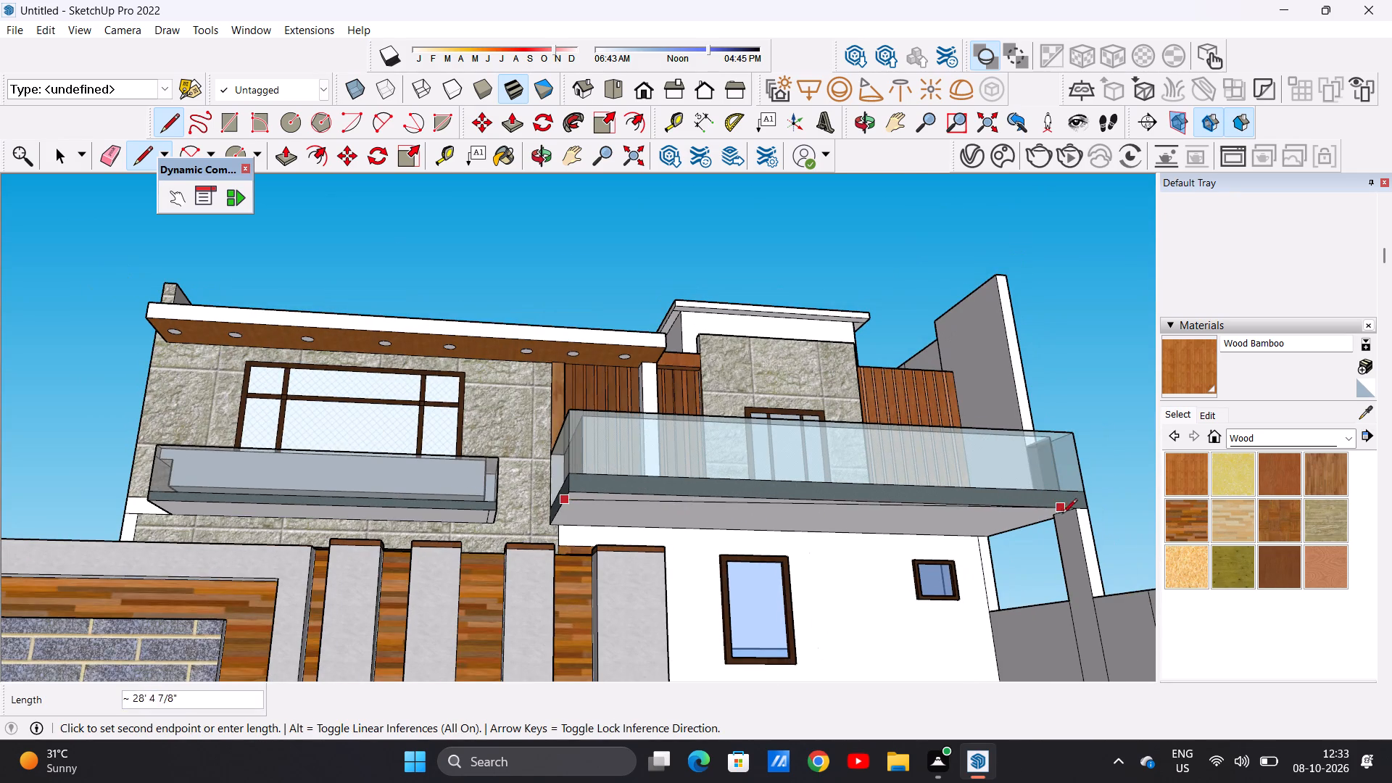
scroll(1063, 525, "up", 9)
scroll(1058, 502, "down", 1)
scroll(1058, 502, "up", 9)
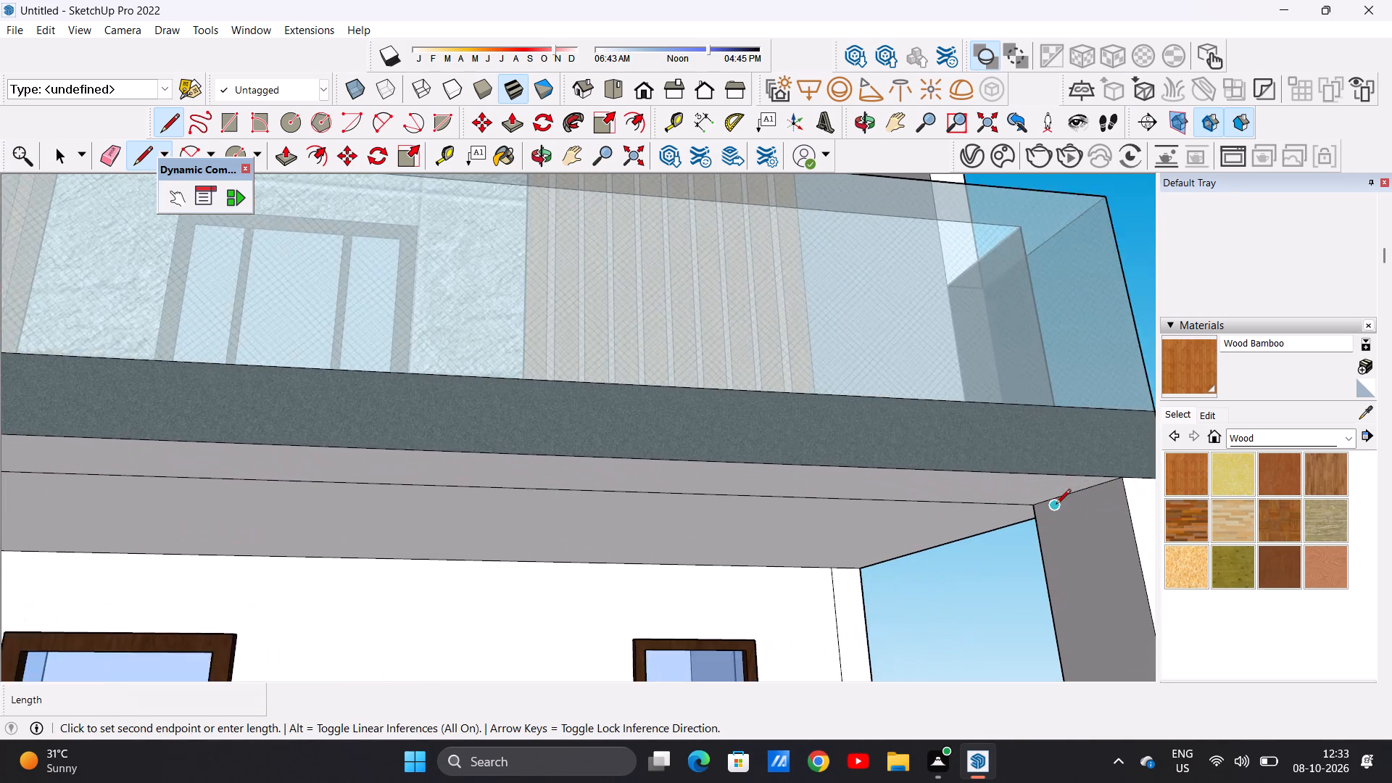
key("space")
Draw a line about 29' 3" long across the large balcony's underside, parallel to its front edge, from the column to the opposite end.
type("l")
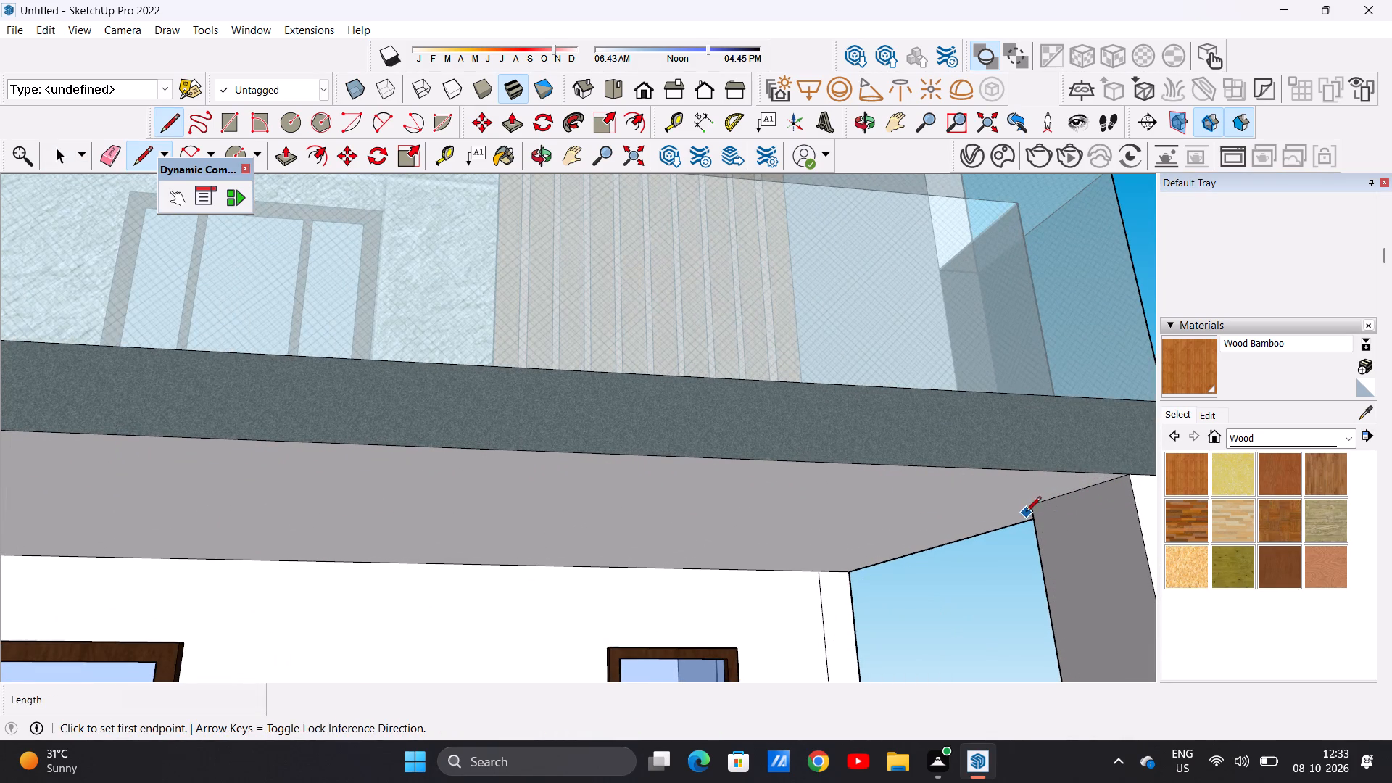
left_click(1030, 507)
scroll(887, 514, "down", 10)
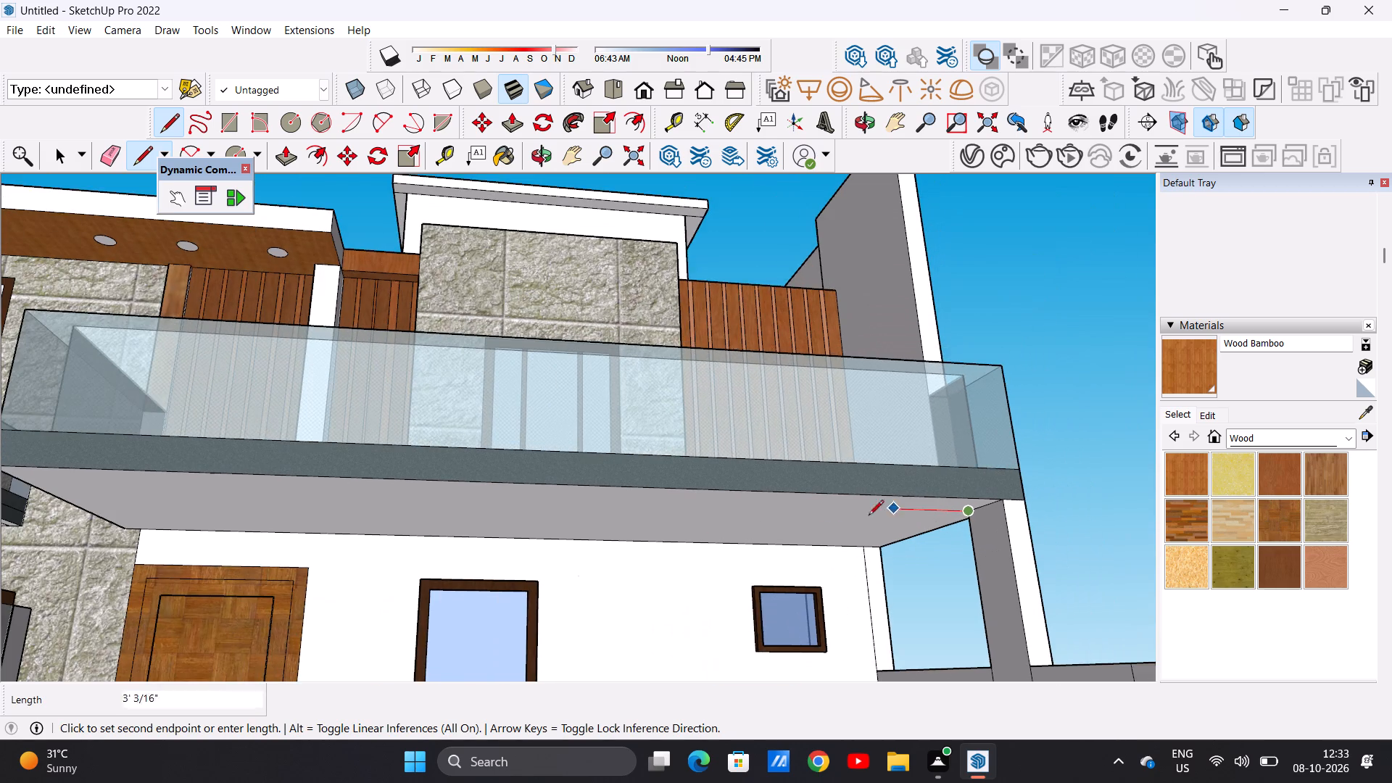
scroll(833, 523, "down", 8)
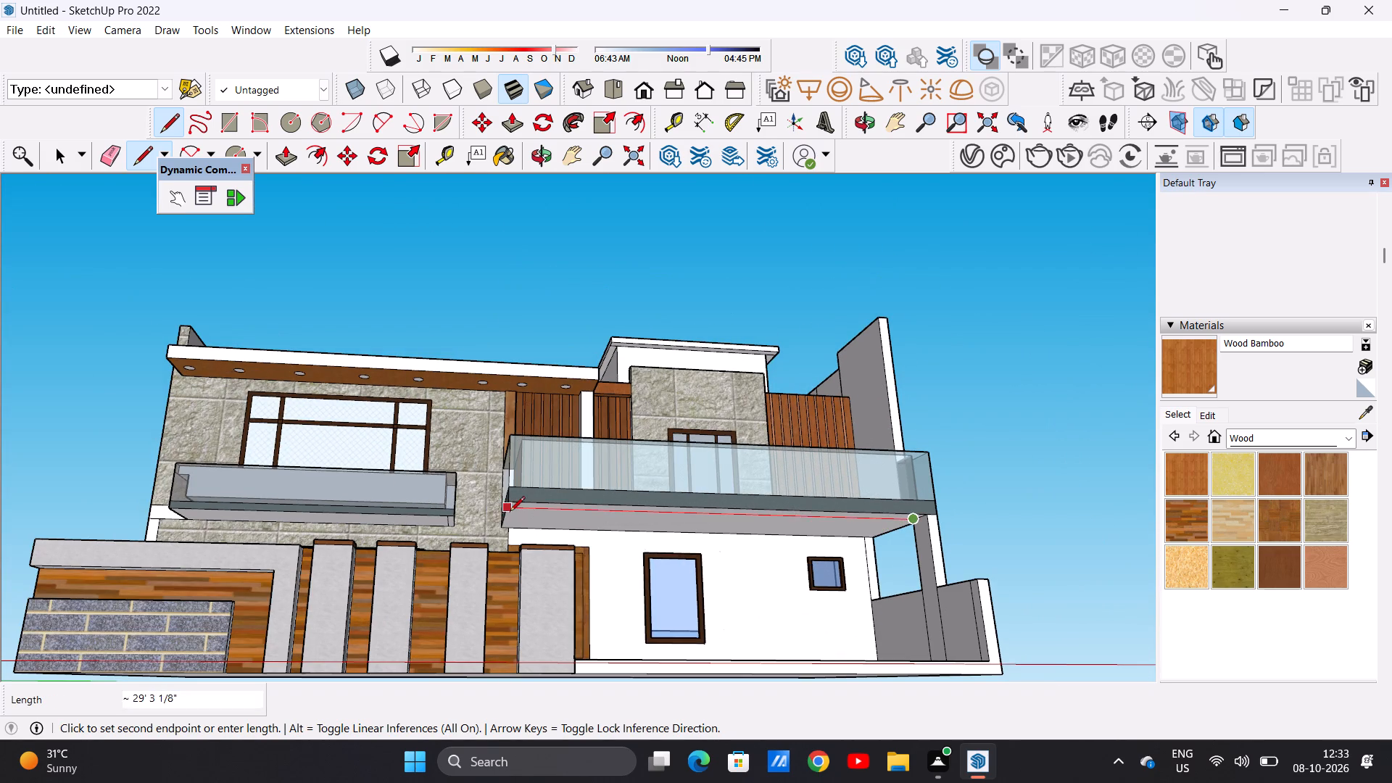
scroll(510, 513, "up", 16)
left_click(494, 477)
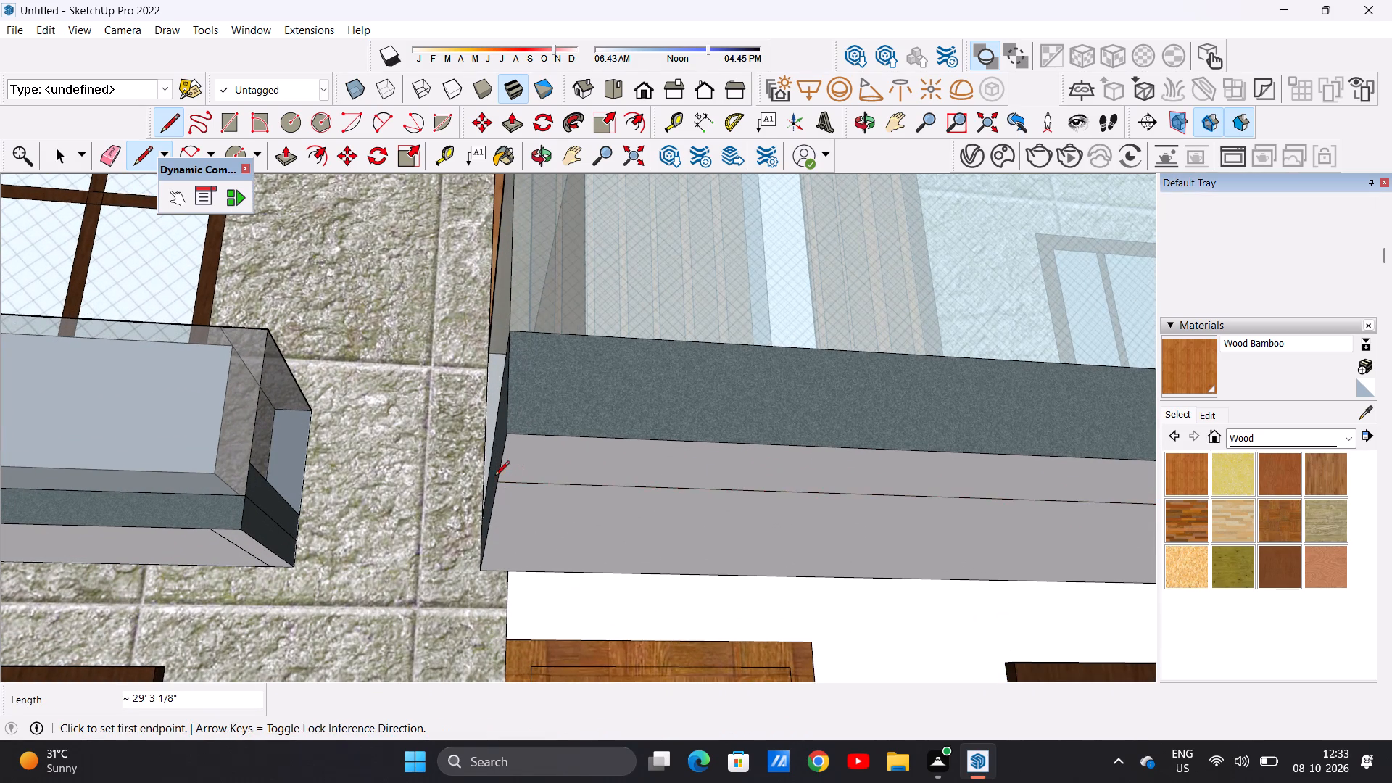
key("space")
Paint the front strip of the large balcony's underside with Formica Speckled Grey from the Synthetic Surfaces materials.
scroll(617, 521, "down", 13)
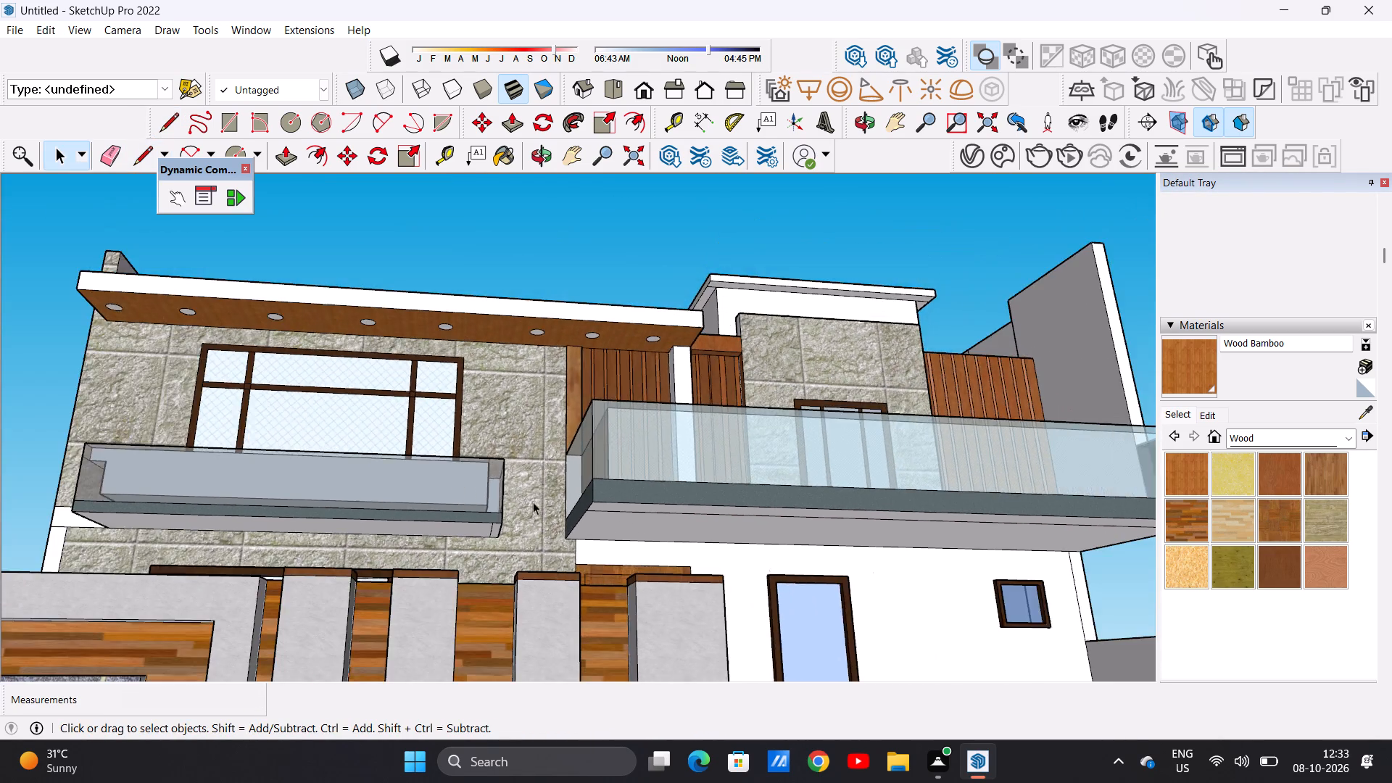
scroll(479, 505, "down", 4)
middle_click_drag(848, 526, 728, 505)
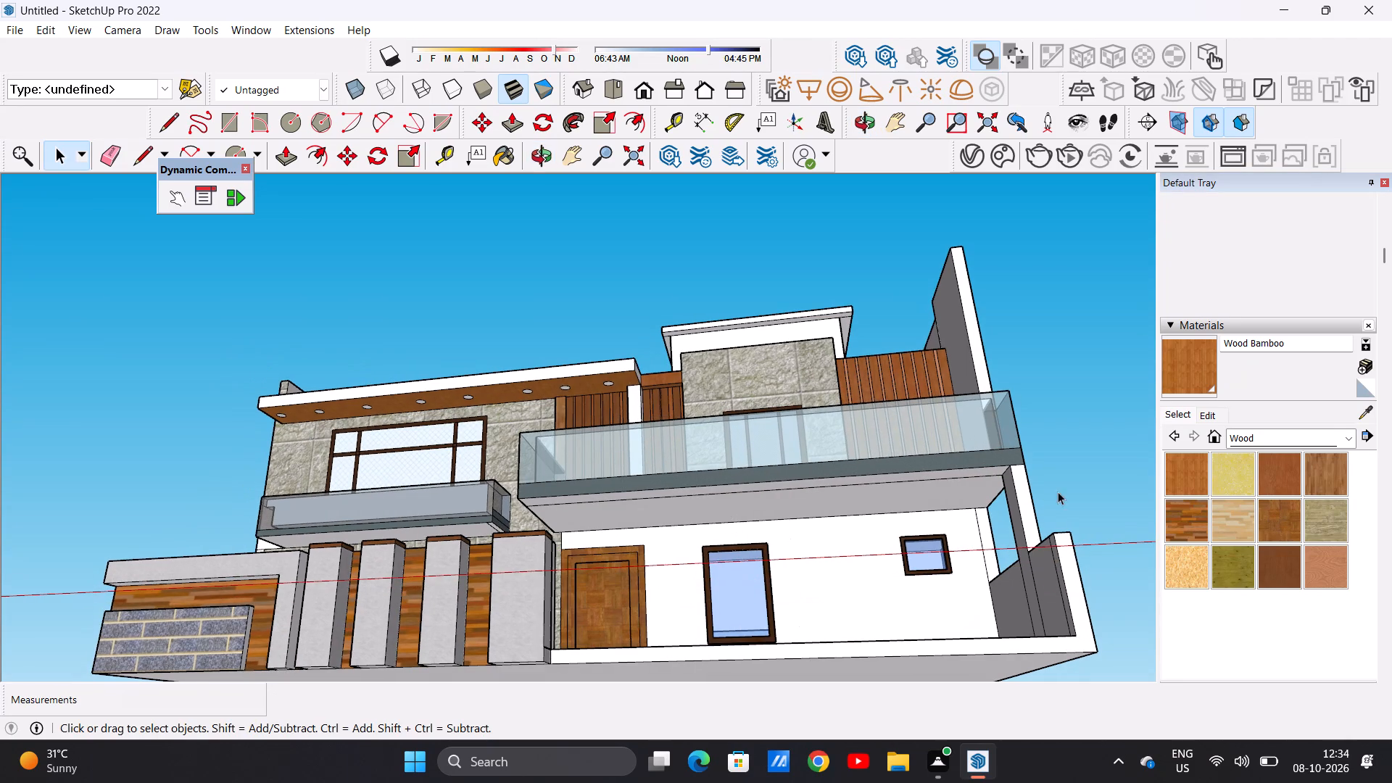
left_click(1350, 437)
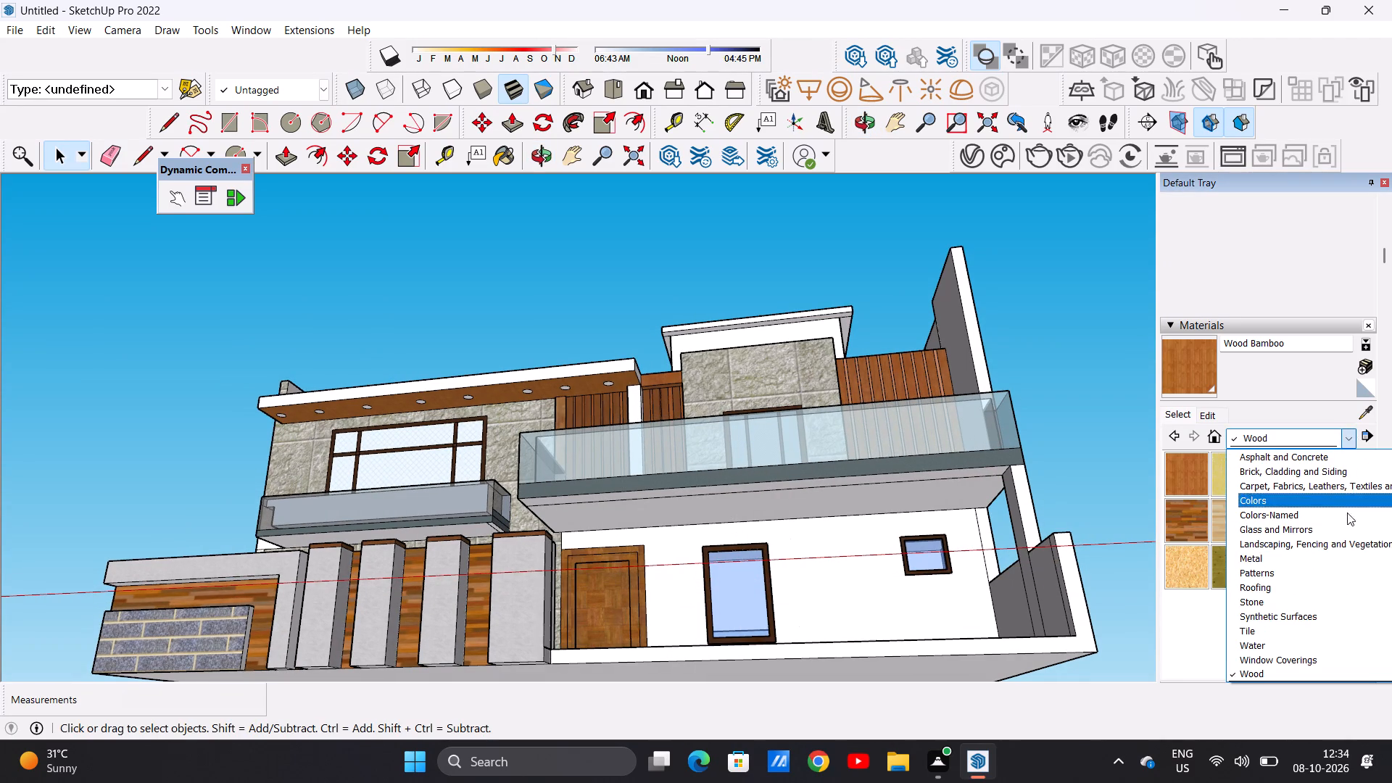
left_click(1300, 610)
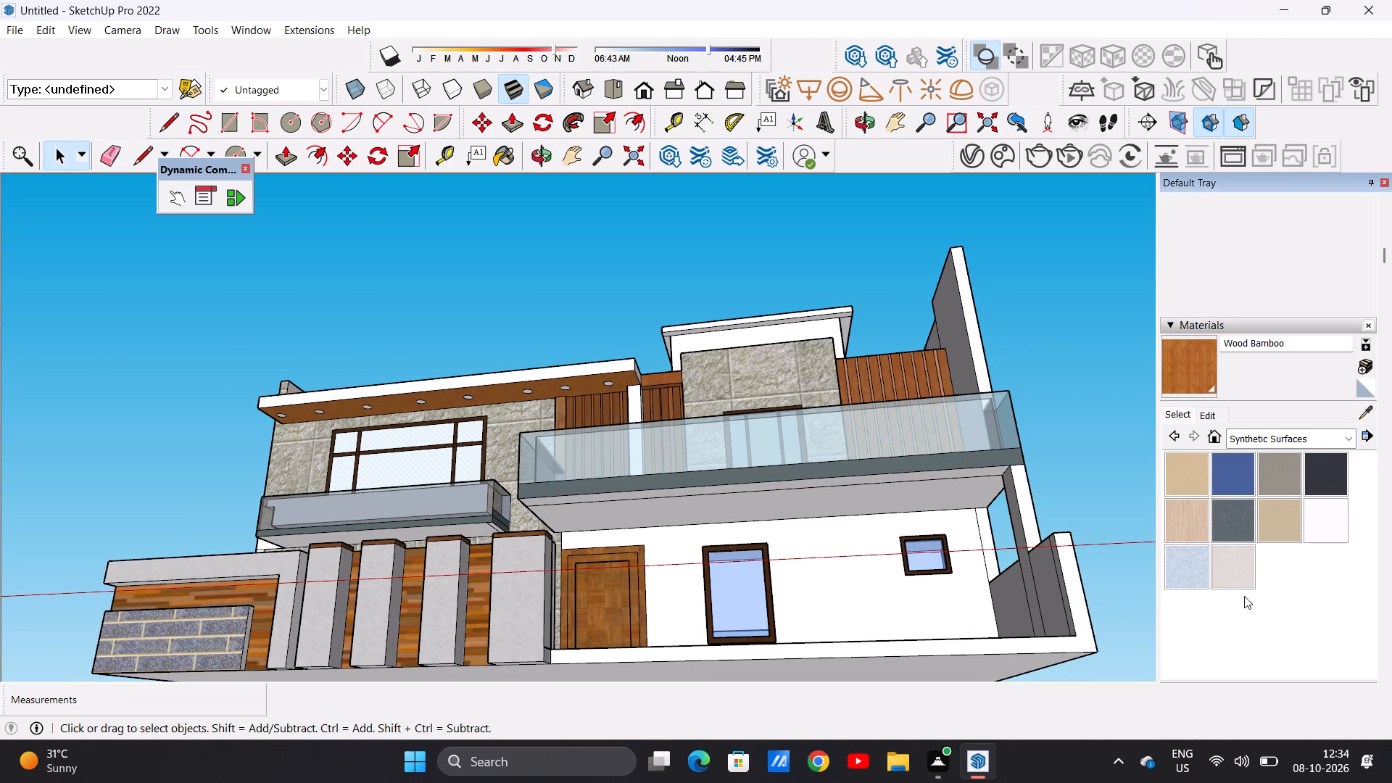
left_click(1223, 518)
scroll(792, 480, "up", 7)
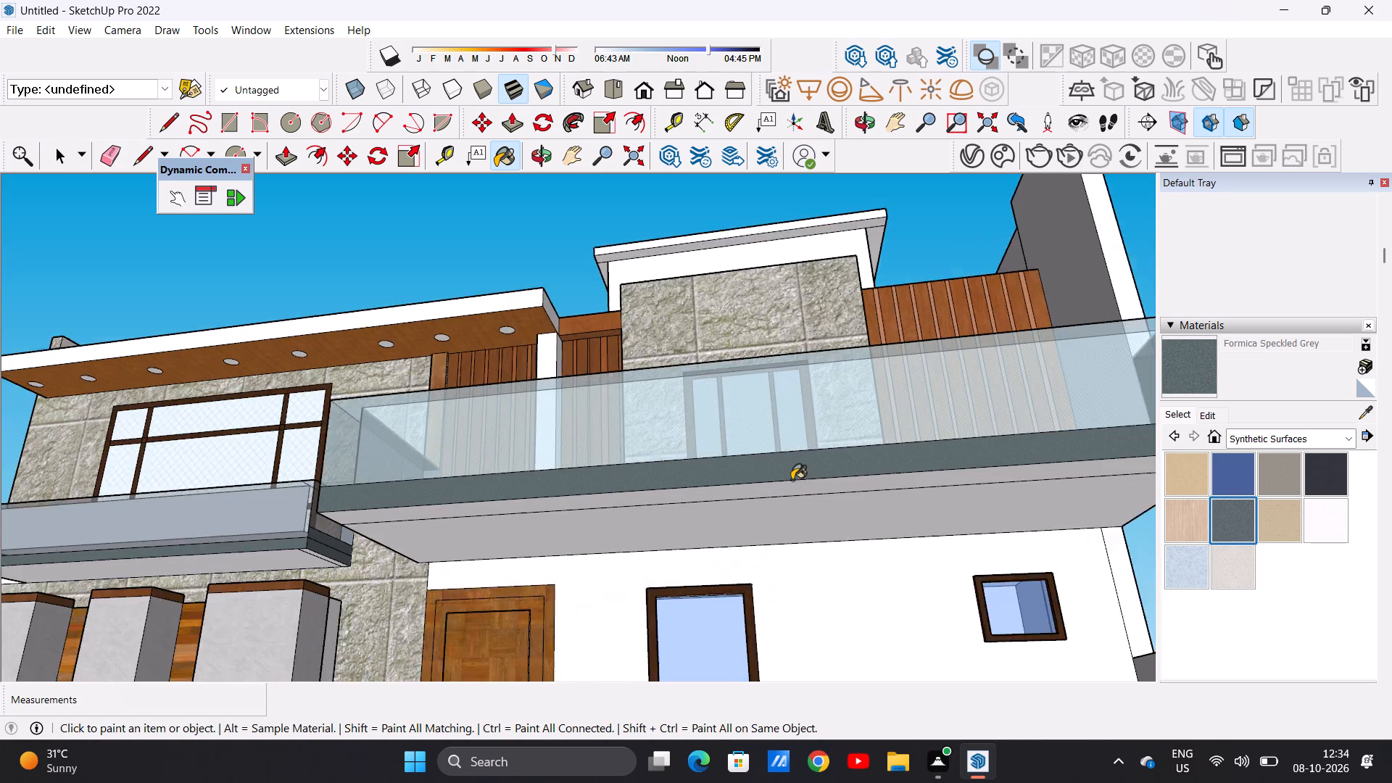
scroll(792, 480, "up", 7)
left_click(791, 478)
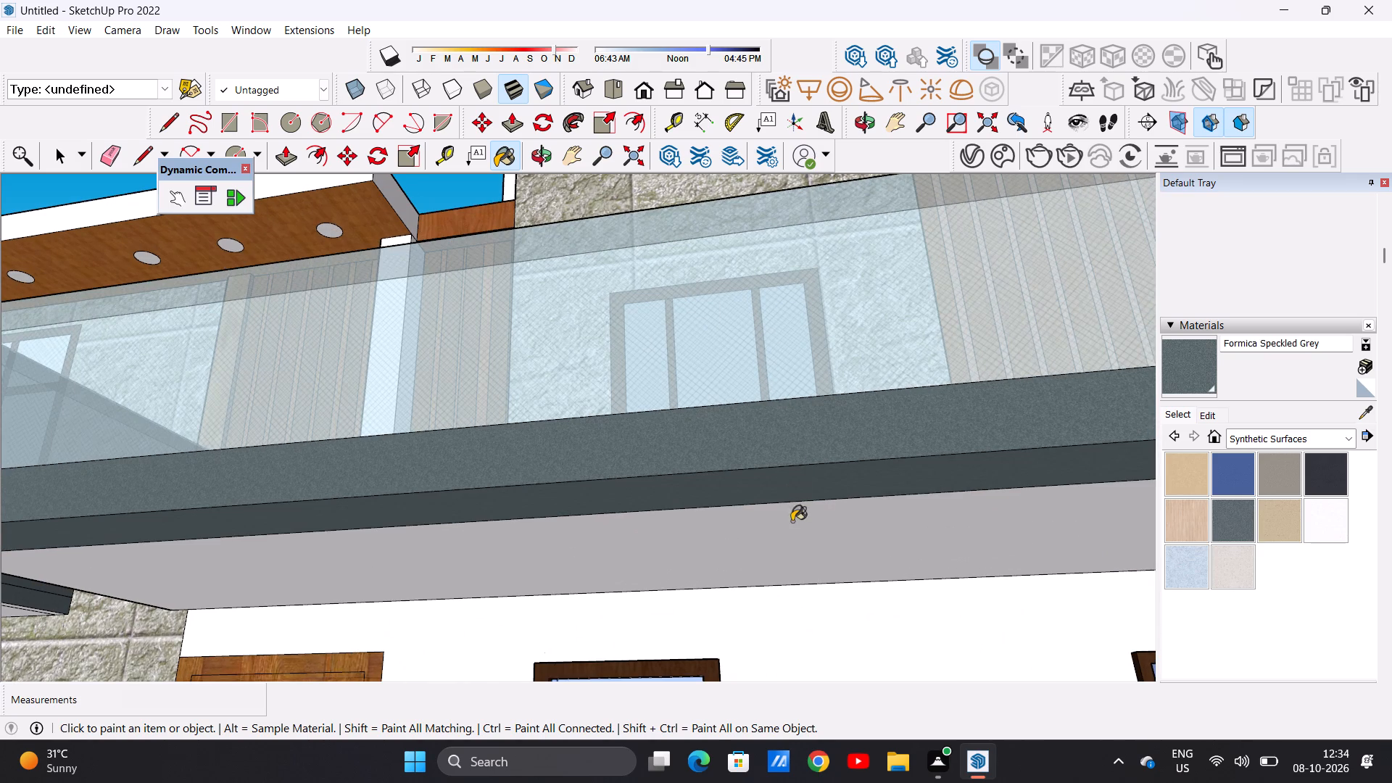
scroll(765, 507, "down", 18)
middle_click_drag(558, 471, 811, 494)
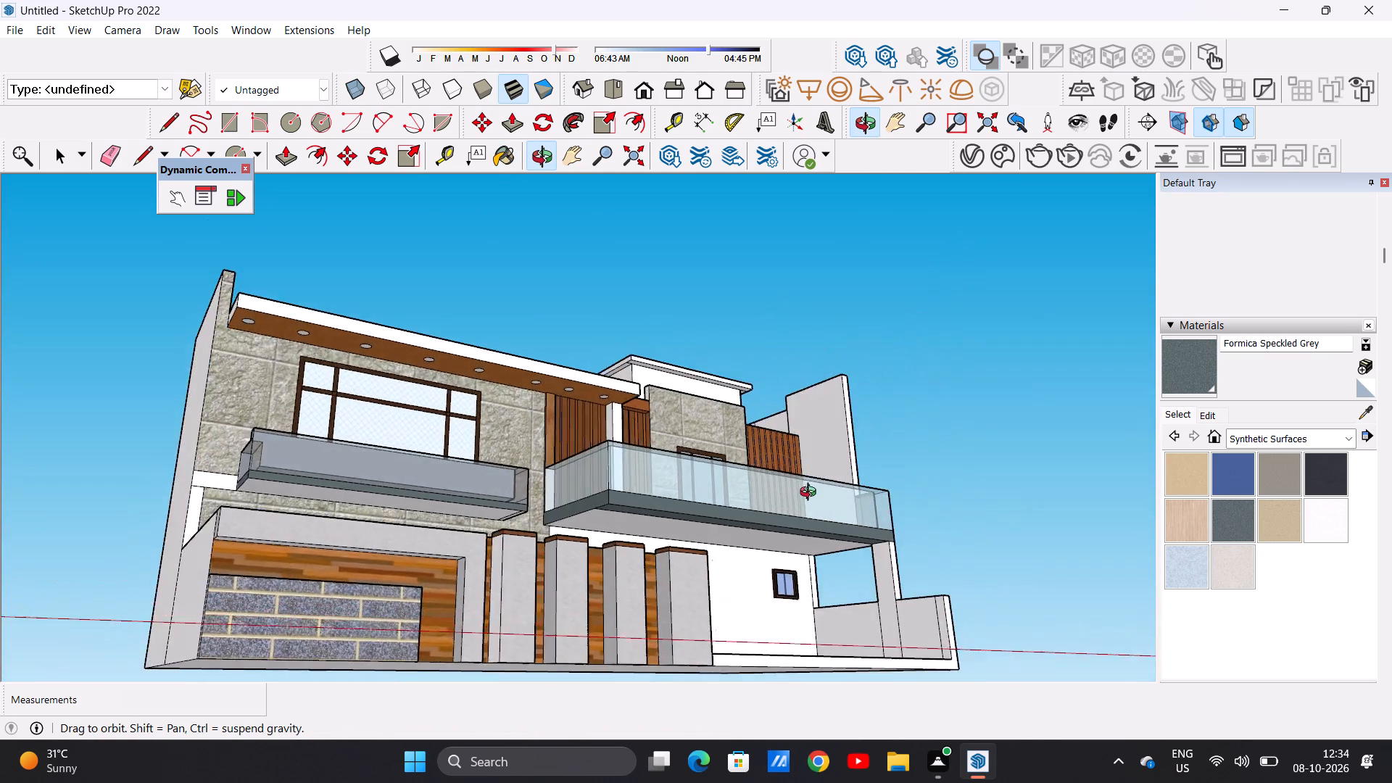
middle_click_drag(811, 494, 547, 492)
key("space")
Examine the large balcony's underside and the front facade from several low angles.
middle_click_drag(901, 536, 905, 497)
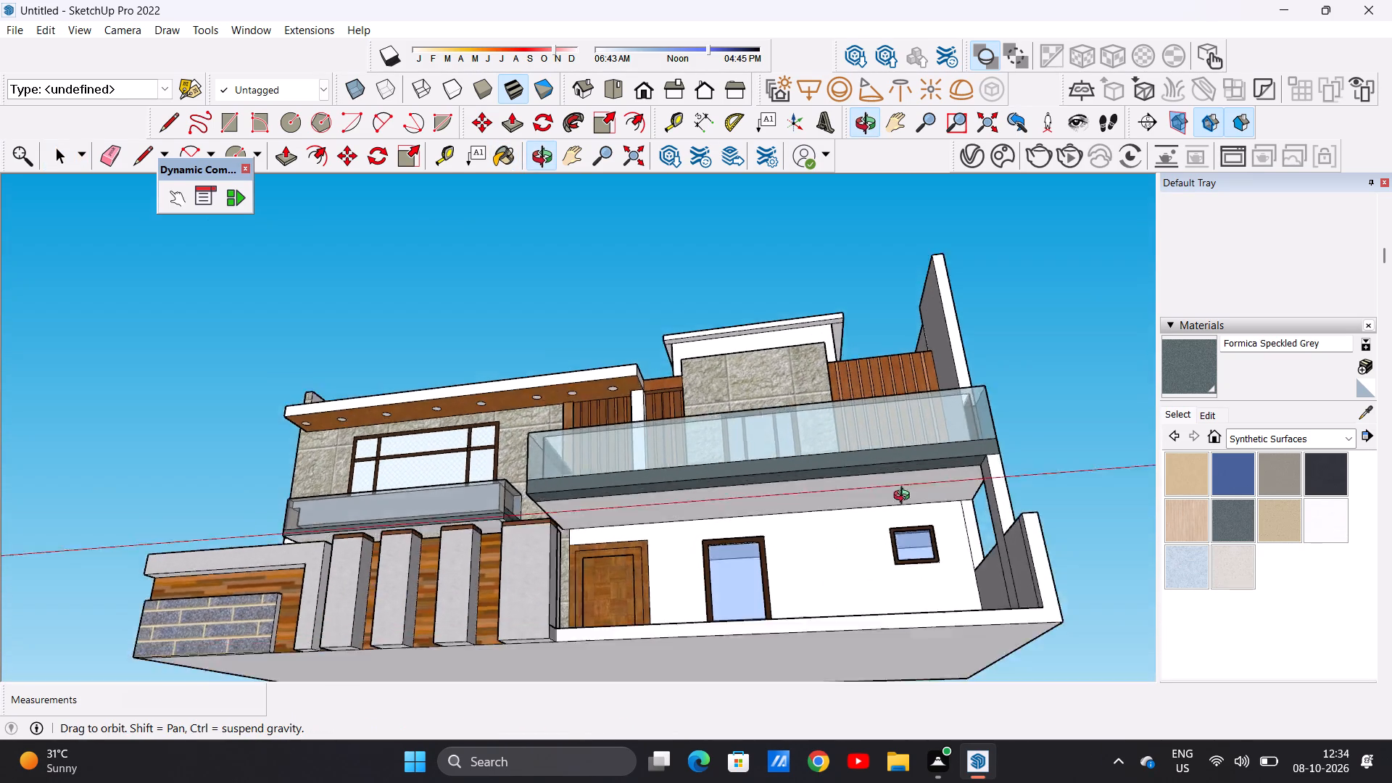
middle_click_drag(905, 497, 945, 434)
scroll(938, 481, "up", 4)
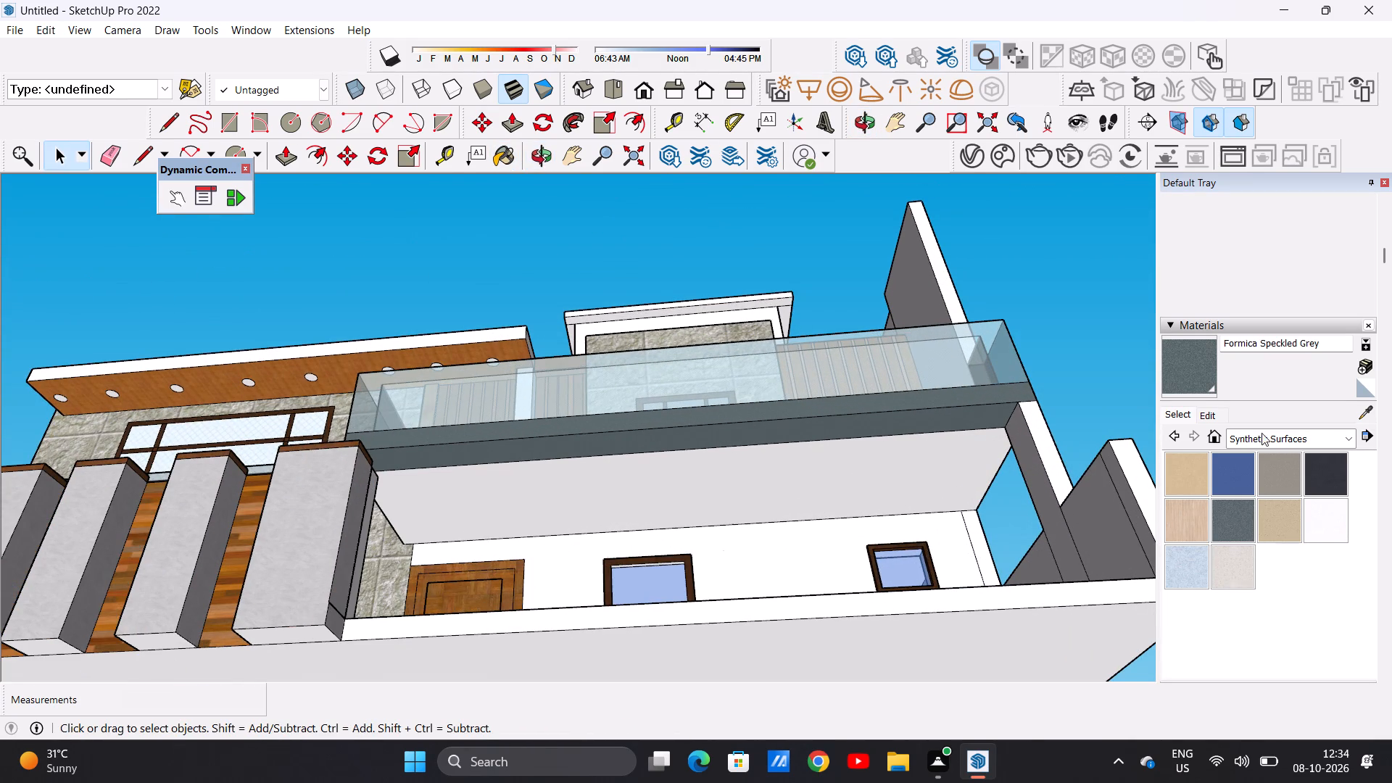
scroll(840, 536, "down", 4)
middle_click_drag(759, 529, 750, 607)
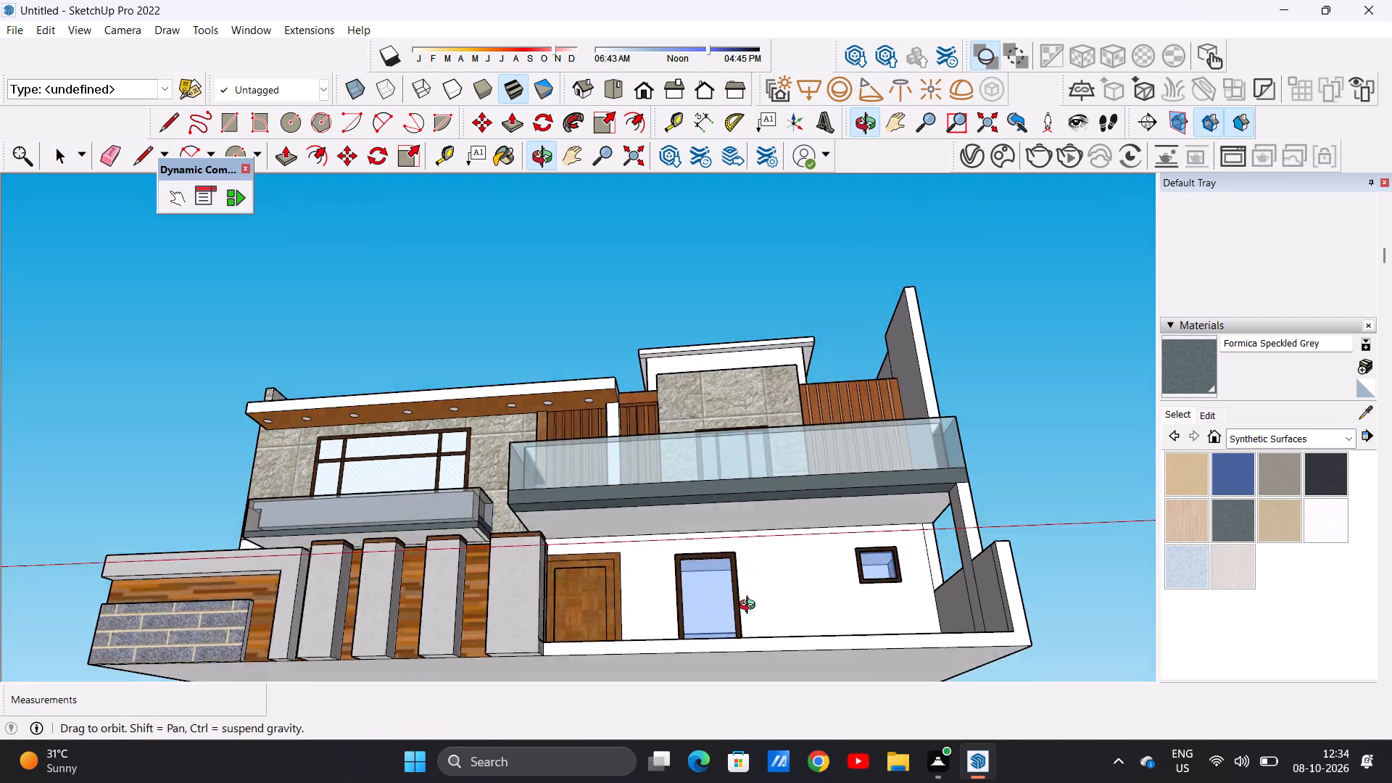
middle_click_drag(750, 607, 774, 660)
scroll(577, 495, "up", 12)
middle_click_drag(588, 594, 605, 518)
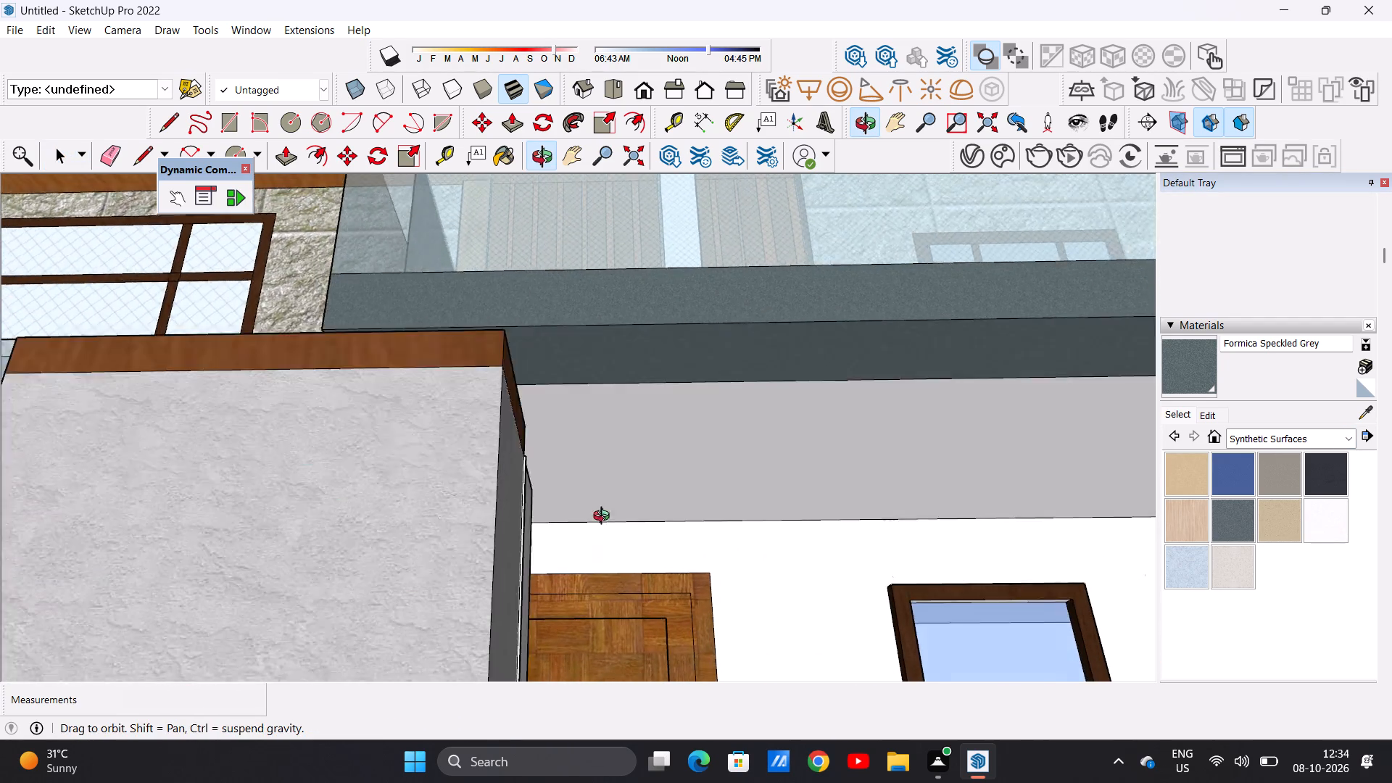
middle_click_drag(605, 518, 602, 492)
scroll(574, 542, "down", 13)
middle_click_drag(821, 522, 821, 518)
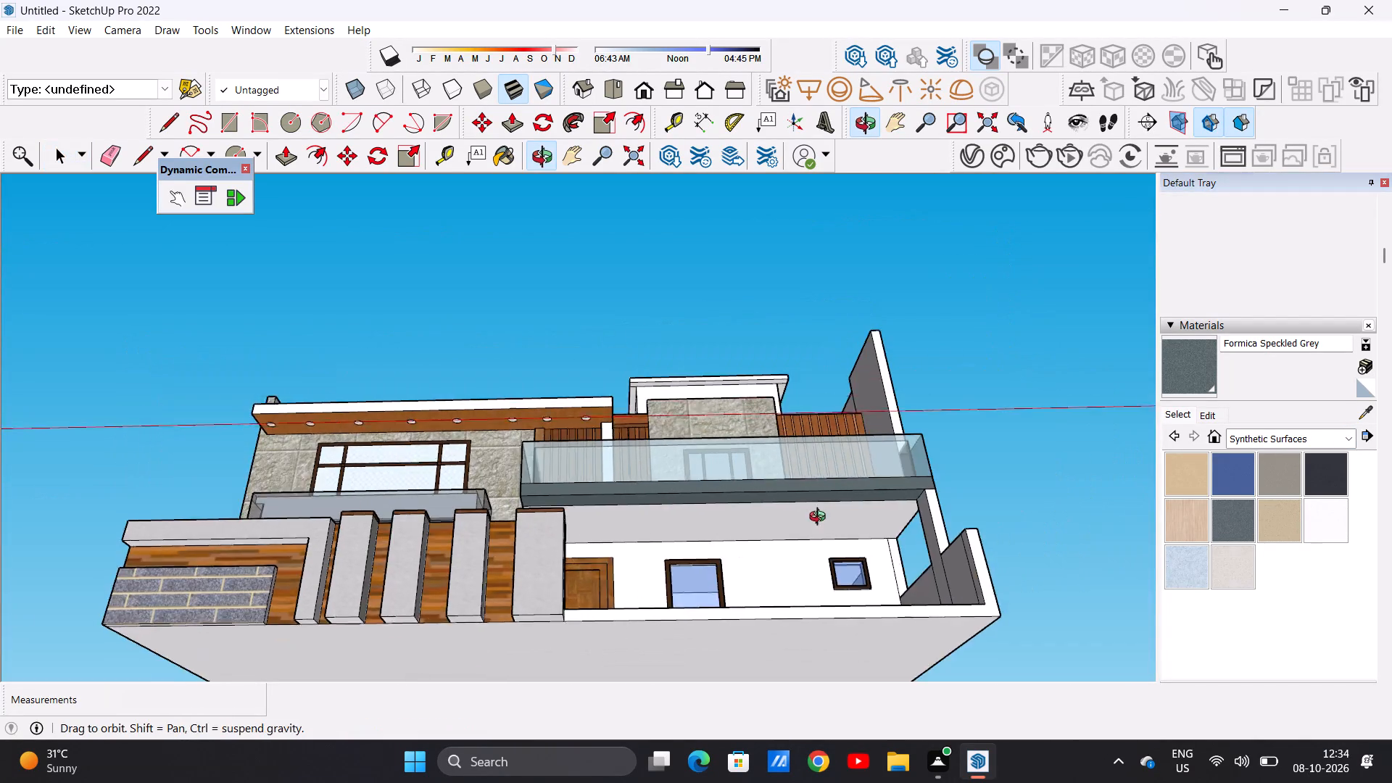
middle_click_drag(821, 518, 812, 467)
scroll(734, 506, "up", 12)
scroll(710, 506, "down", 5)
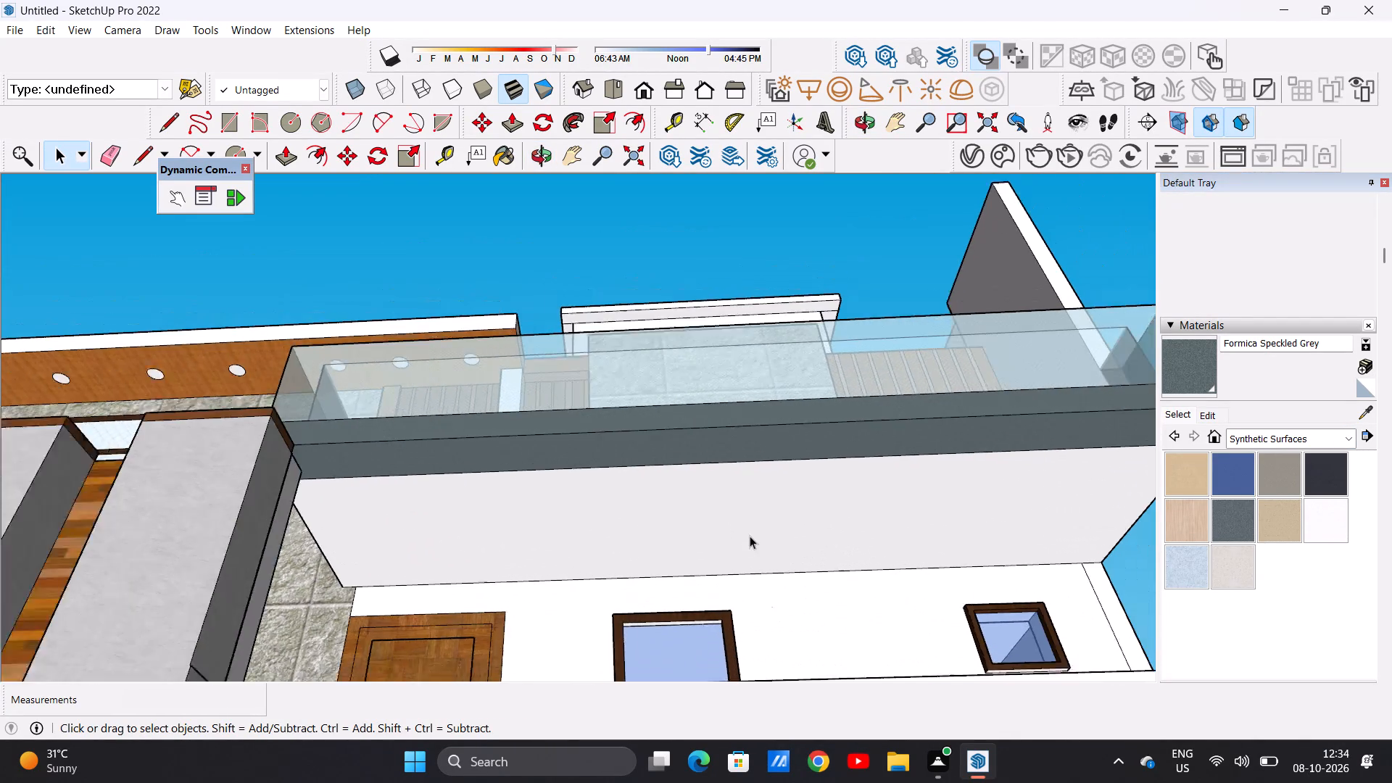
scroll(750, 536, "down", 3)
scroll(718, 547, "up", 1)
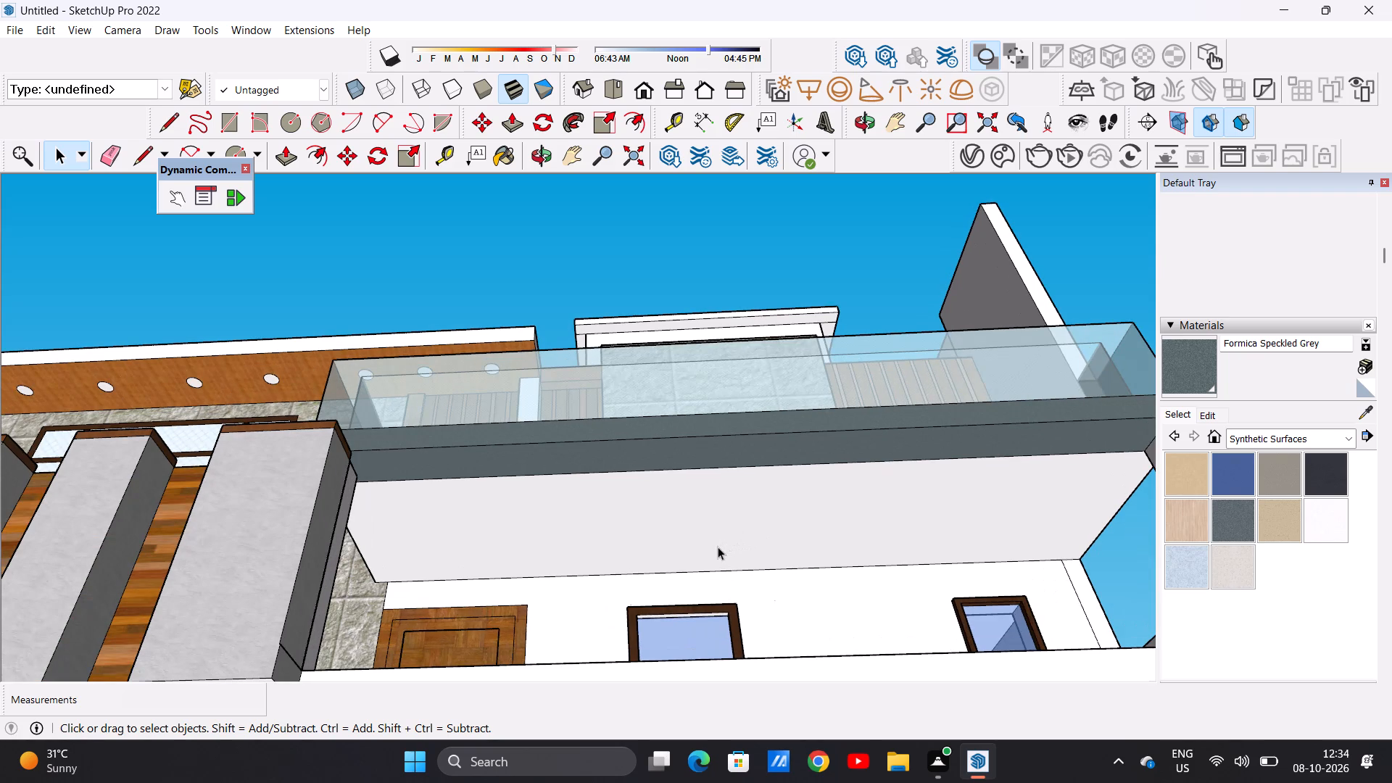
Draw a circle of about 8 3/8" radius on the balcony's underside, near the house wall above the wooden door.
key("c")
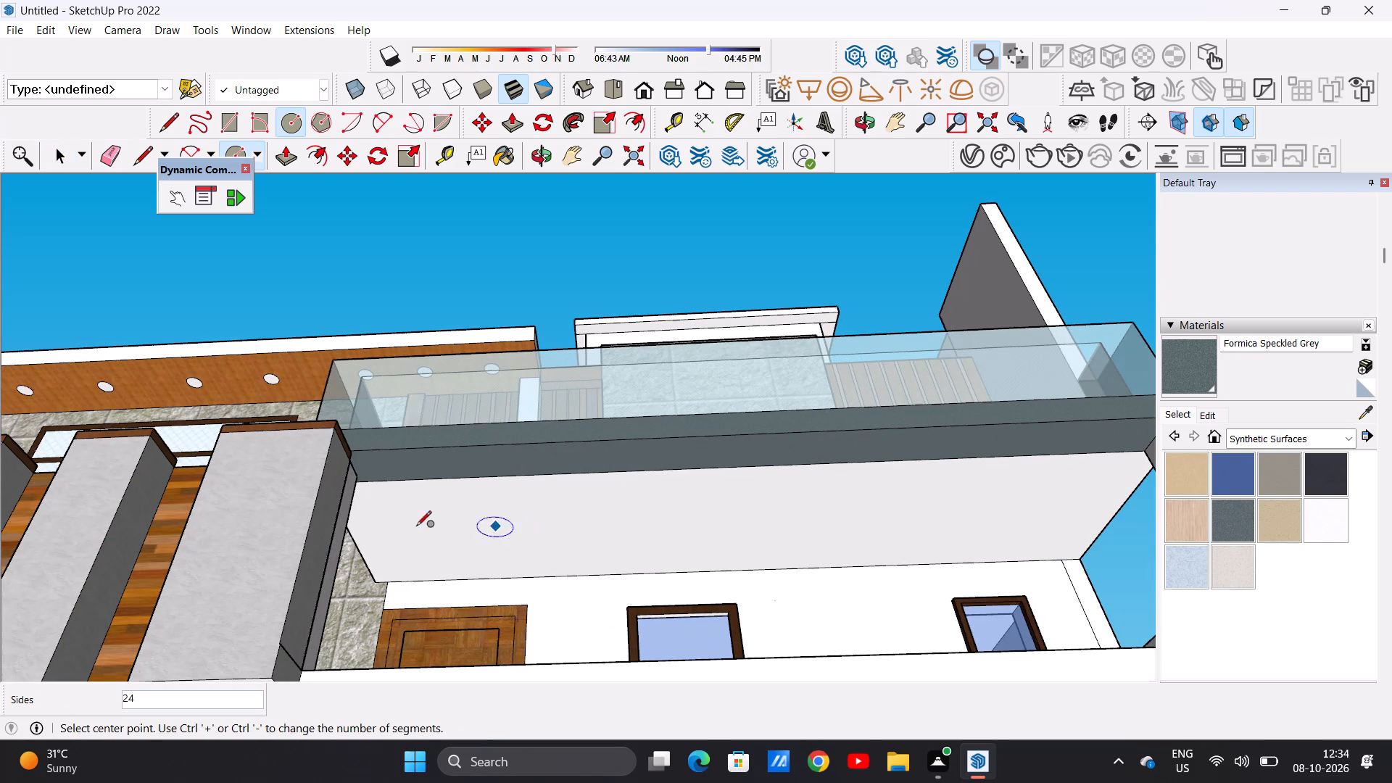
left_click(442, 568)
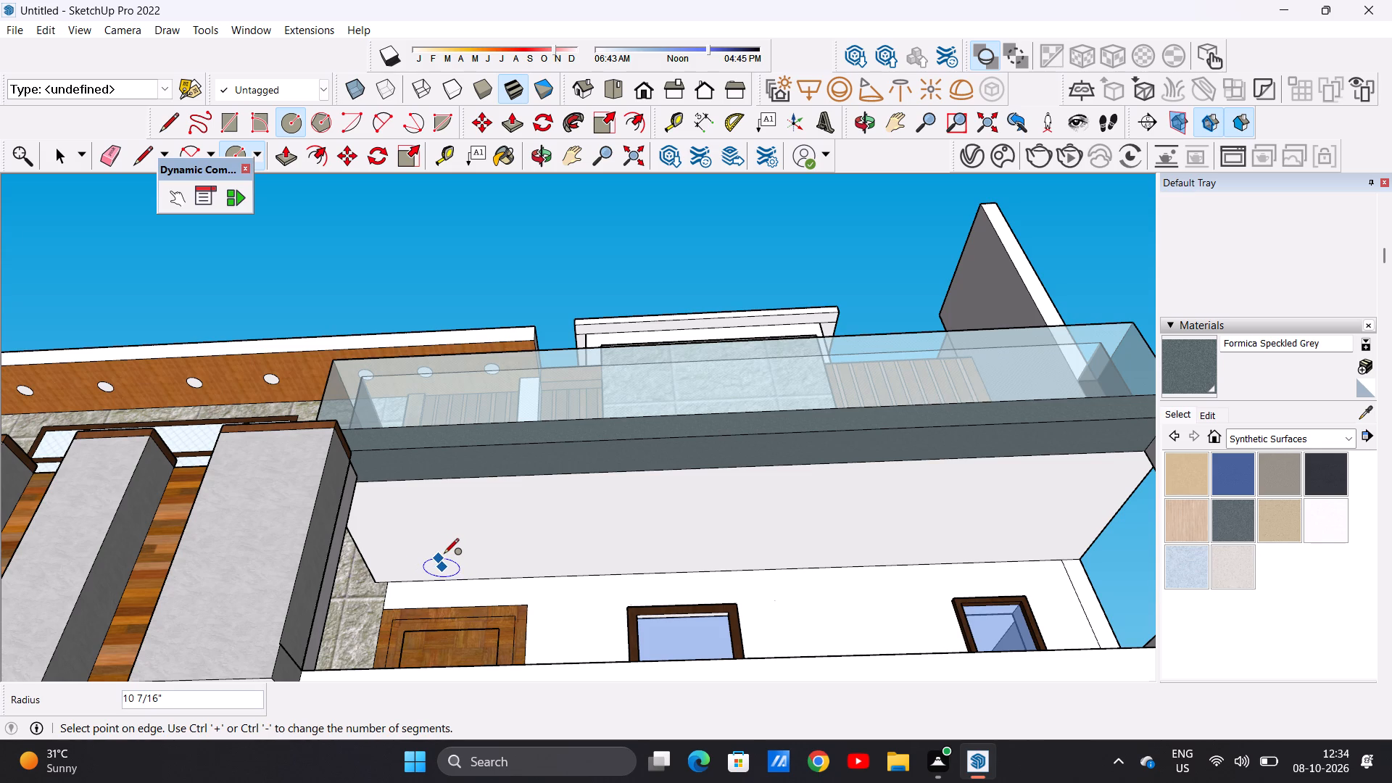
left_click(444, 557)
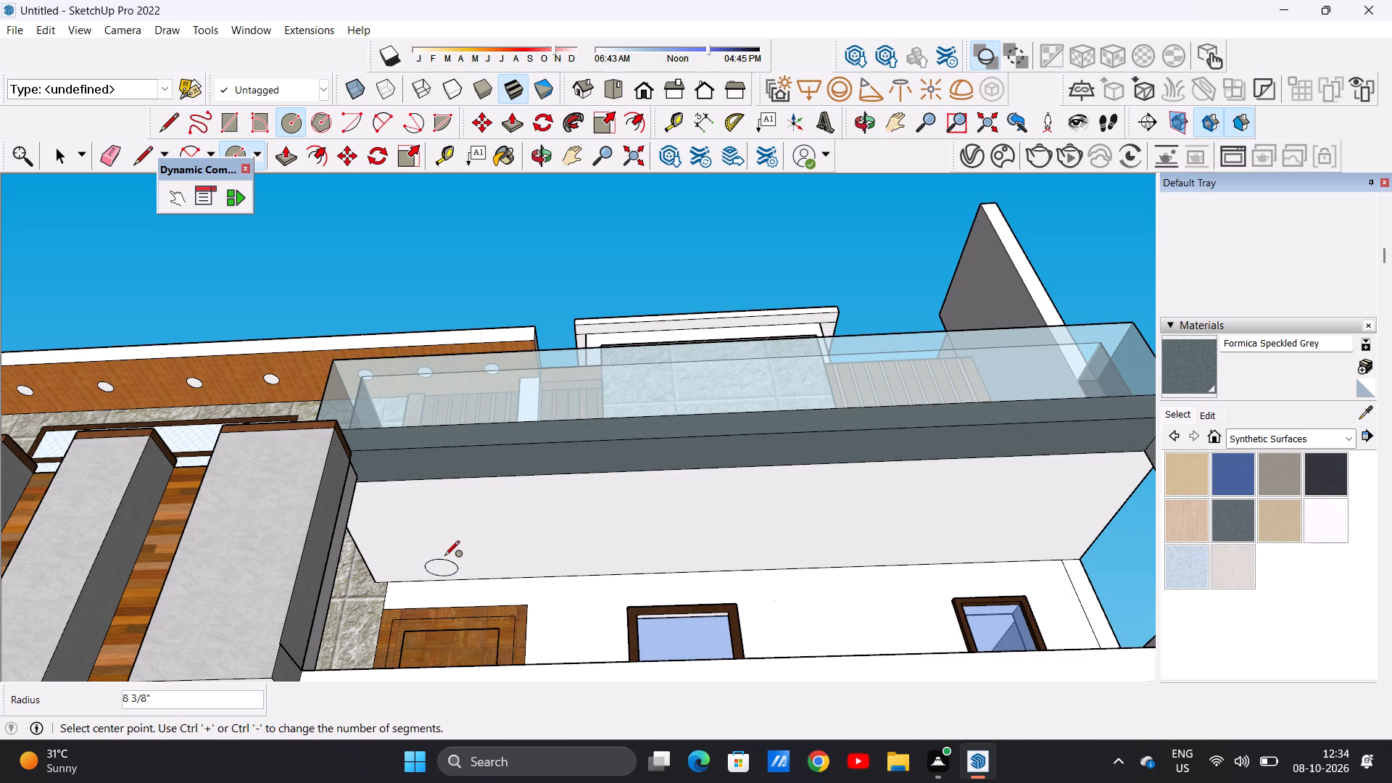
key("space")
Copy the circle about 5' 3" across the balcony's underside toward the grey front strip.
scroll(453, 573, "up", 9)
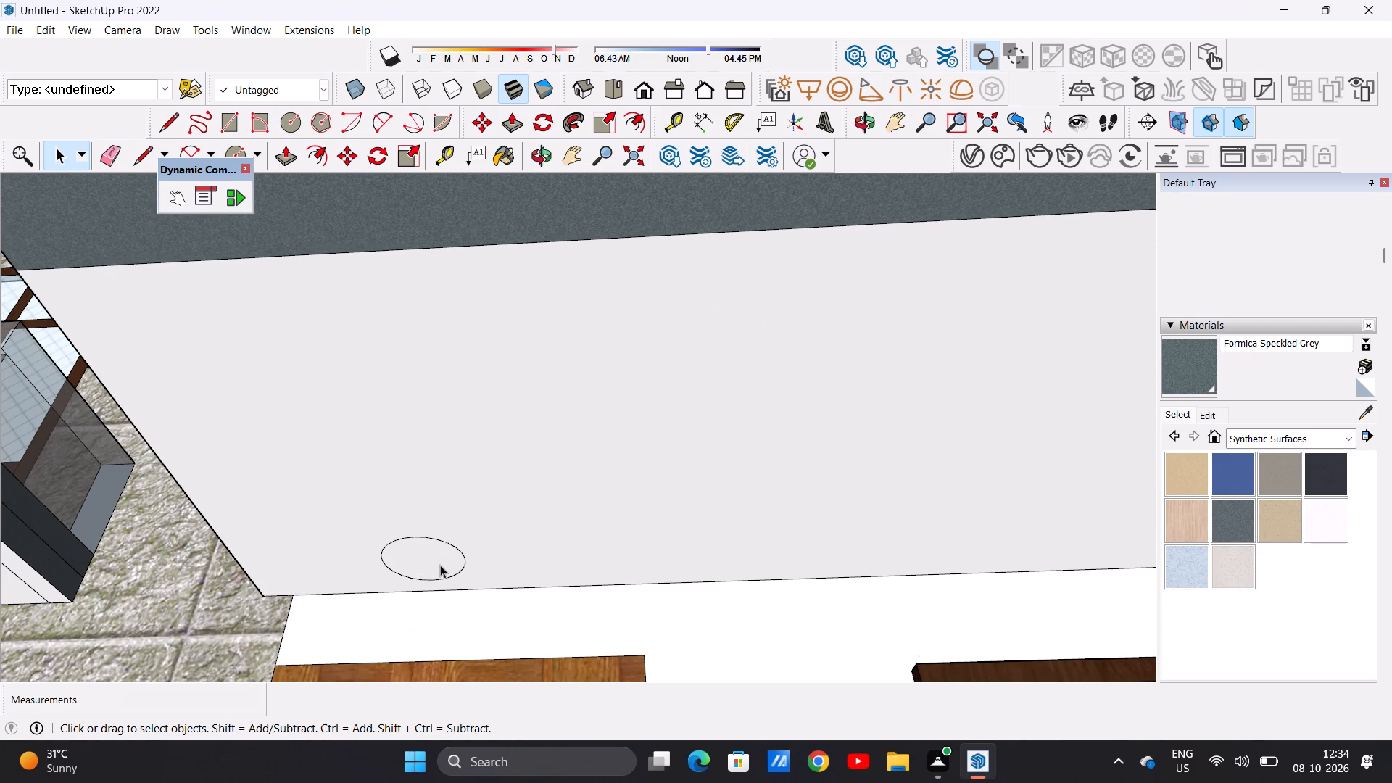
double_click(440, 565)
key("m")
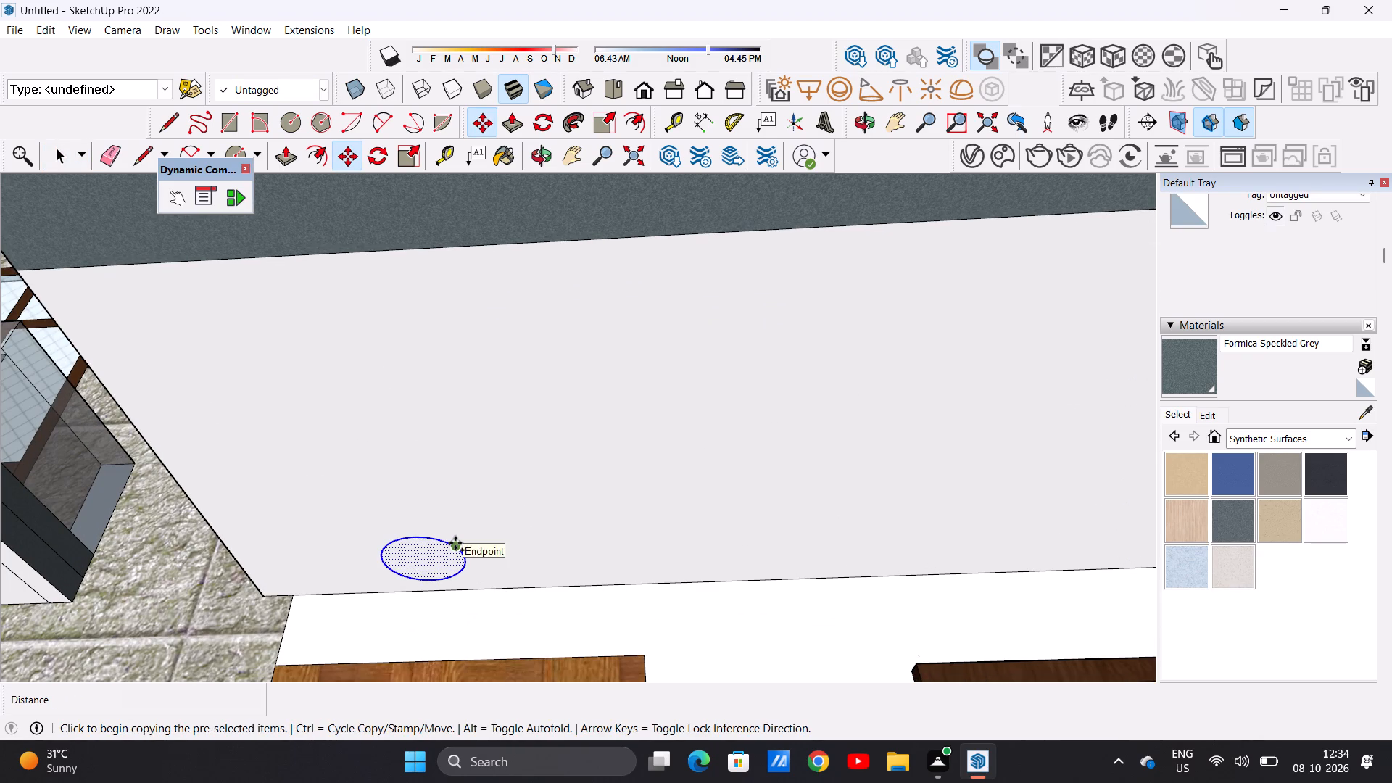
left_click(455, 543)
scroll(452, 474, "down", 5)
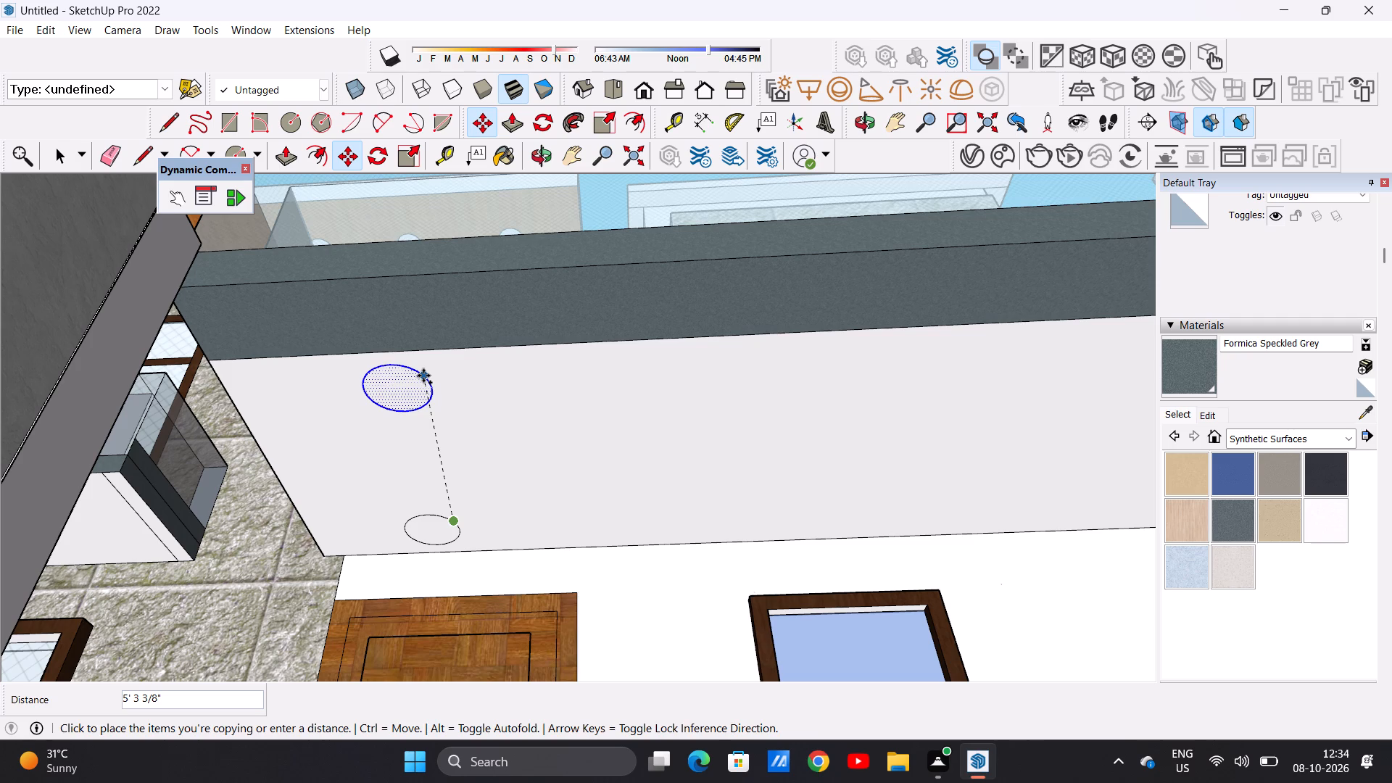
left_click(423, 376)
Copy the circle near the front strip about 2' 9" back toward the wall, between the two existing circles.
left_click(428, 388)
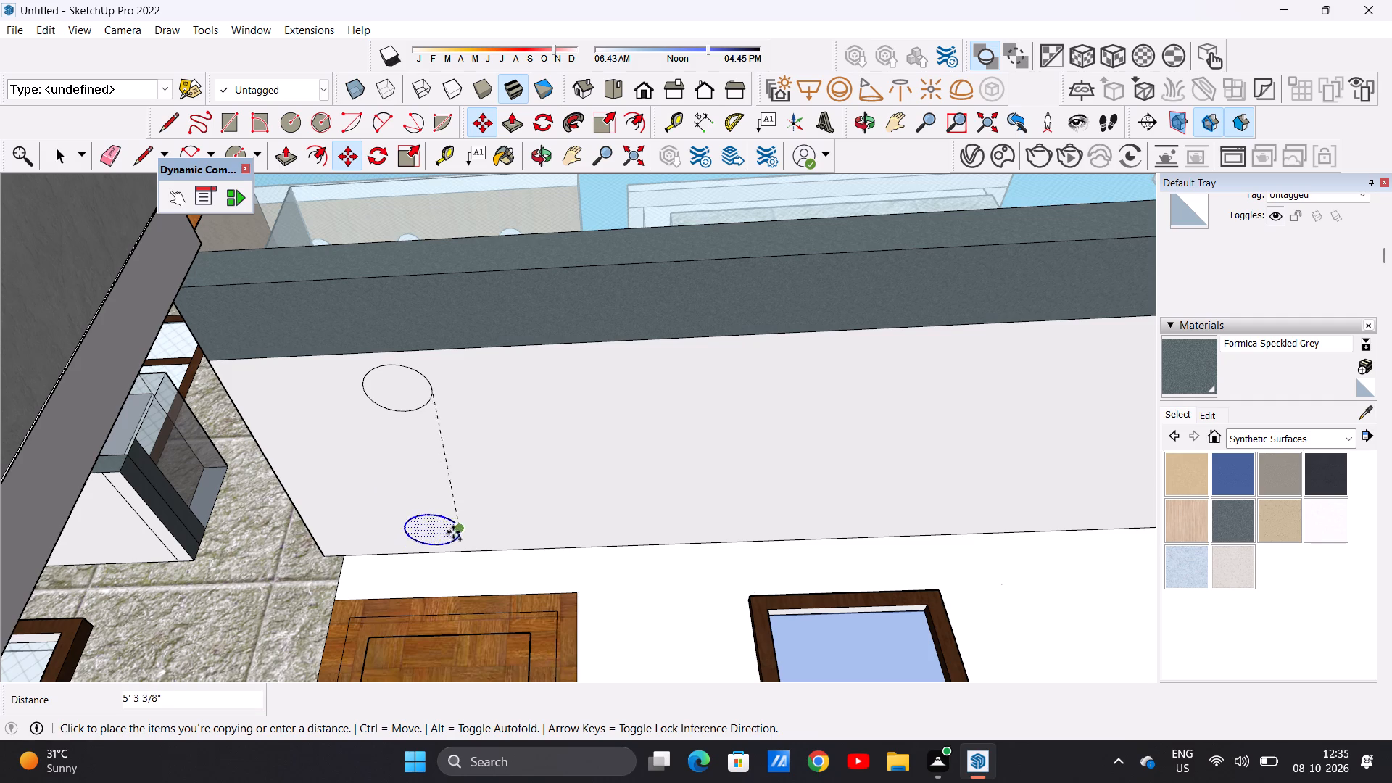
left_click(444, 467)
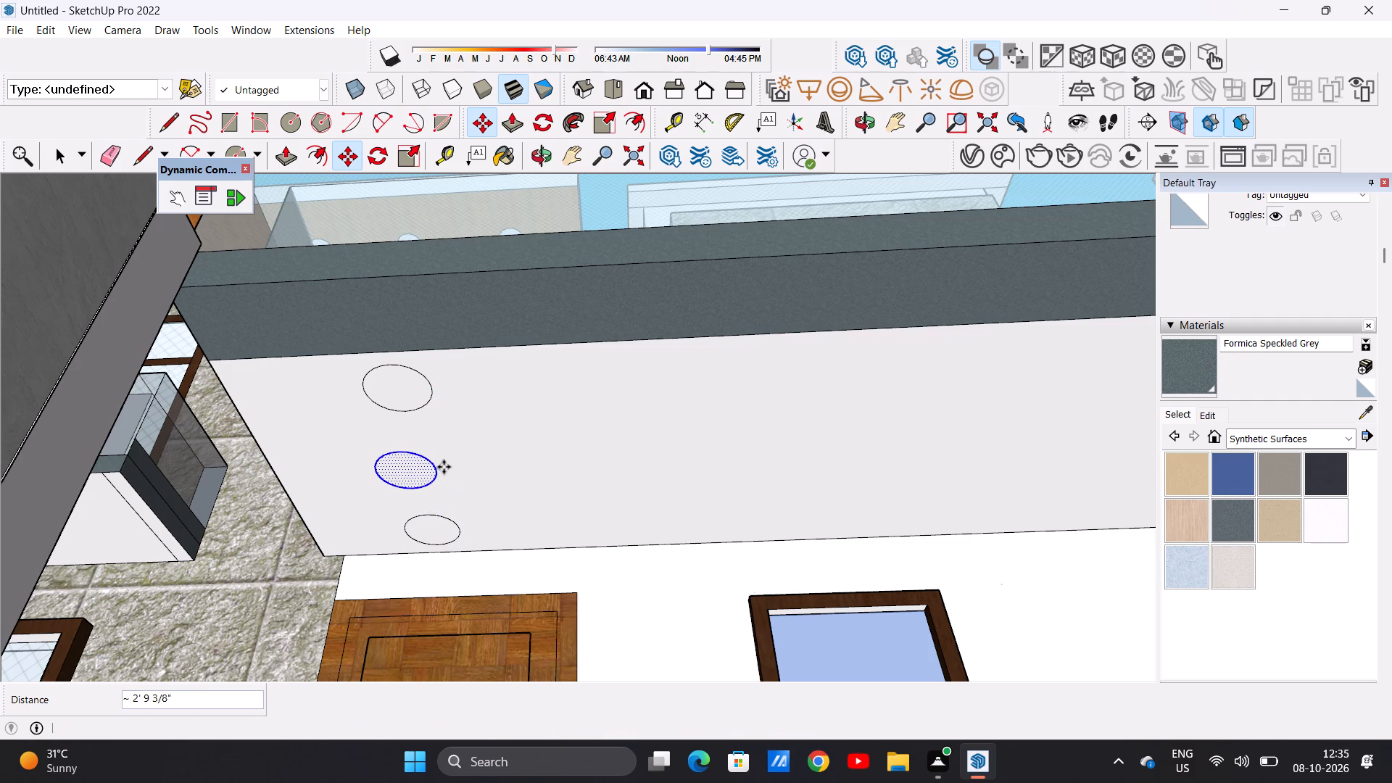
key("space")
scroll(521, 571, "down", 9)
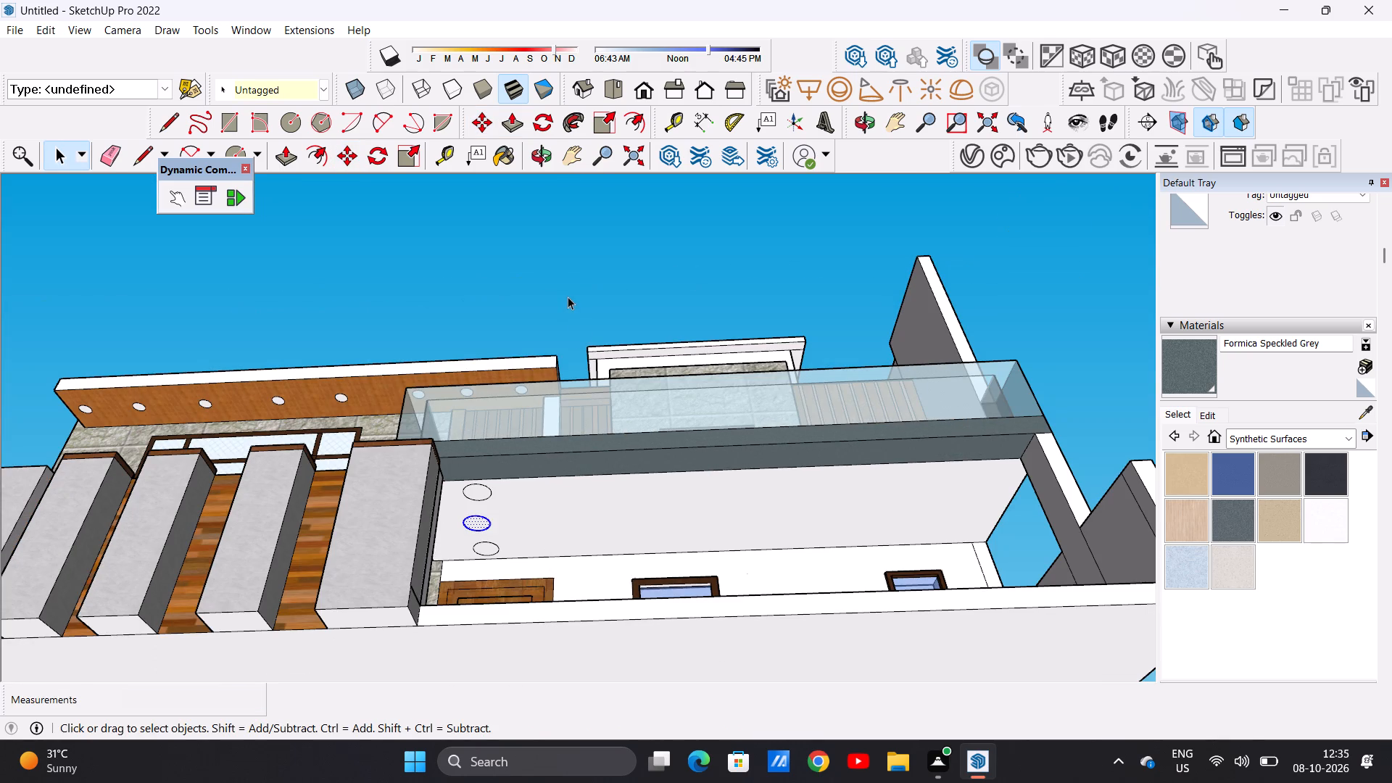
left_click(568, 297)
Move the middle circle a few inches along the balcony's length, away from its nearer end, toward alignment with the other circles.
middle_click_drag(505, 526, 509, 565)
middle_click_drag(509, 565, 505, 560)
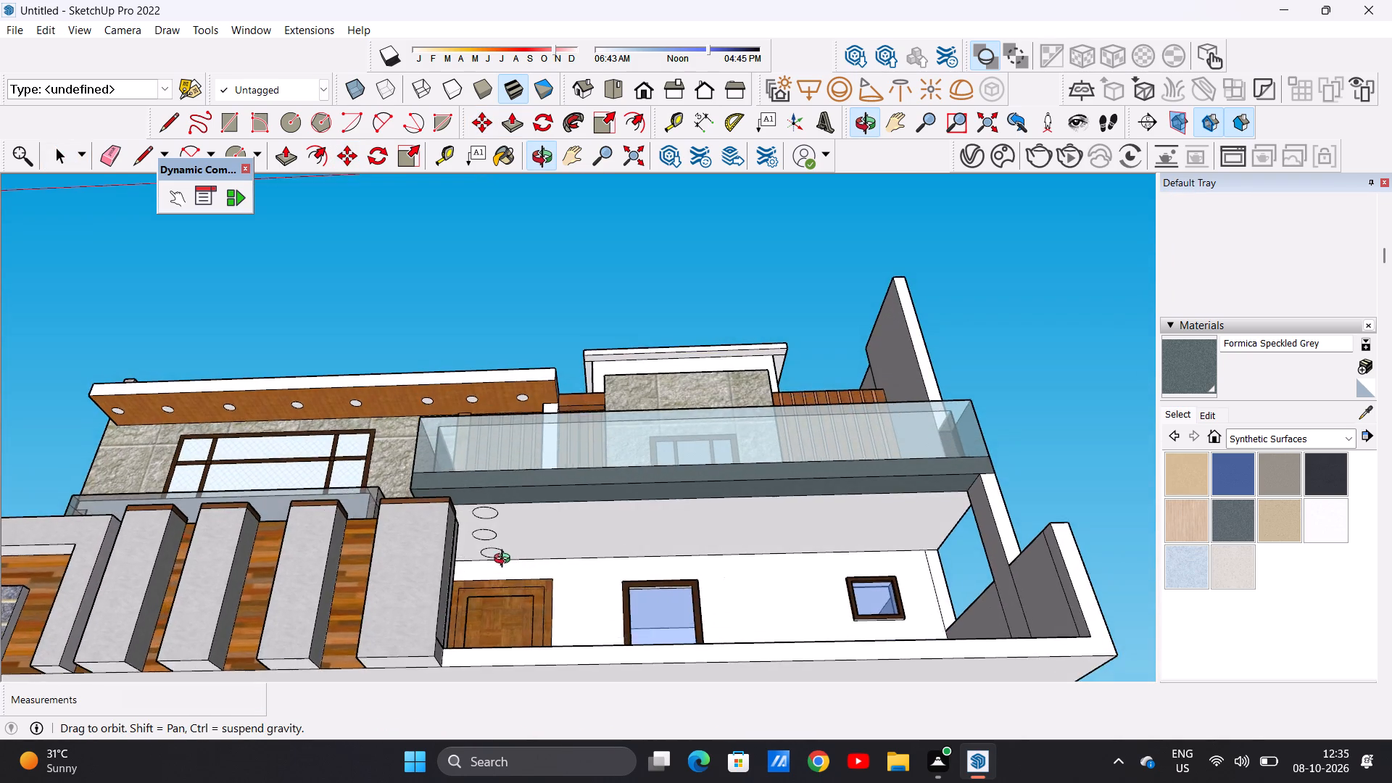
middle_click_drag(505, 560, 534, 544)
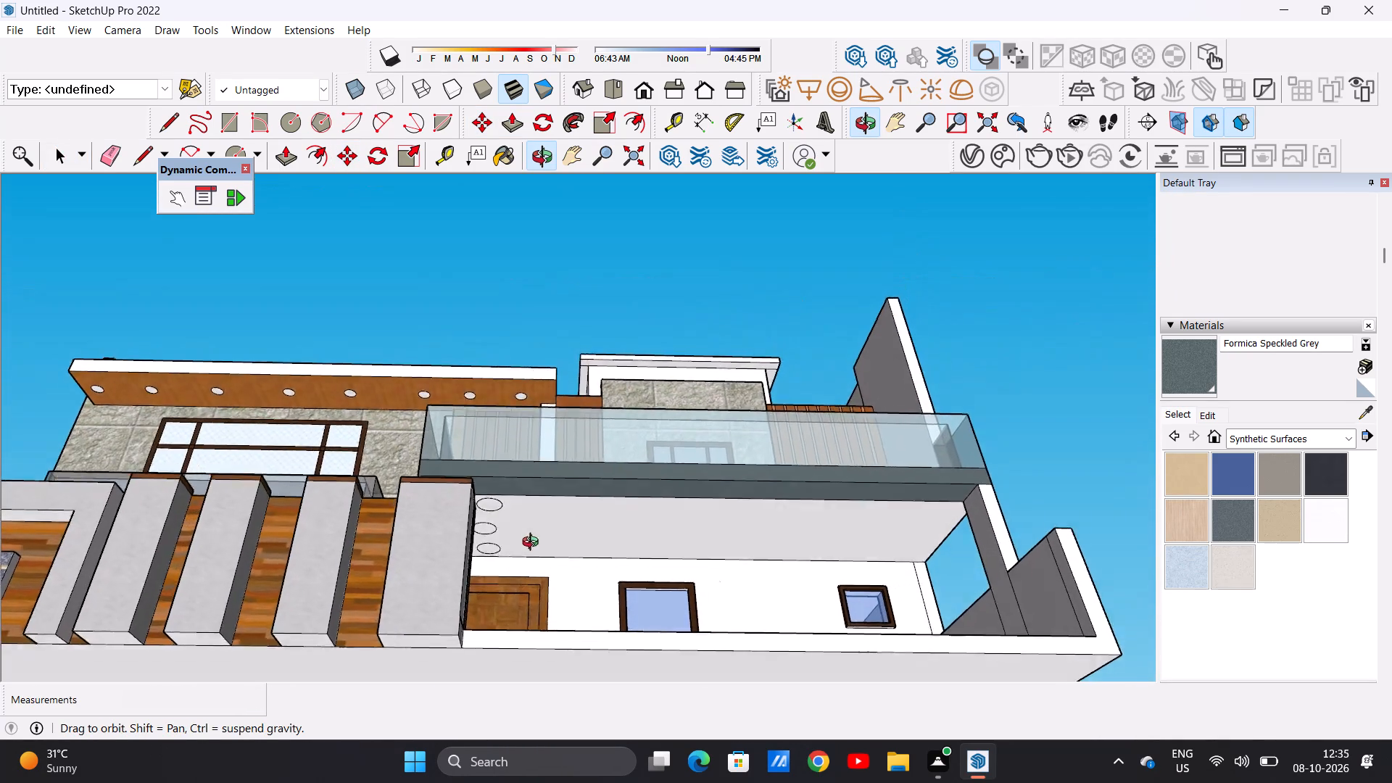
middle_click_drag(534, 544, 524, 532)
scroll(498, 534, "up", 12)
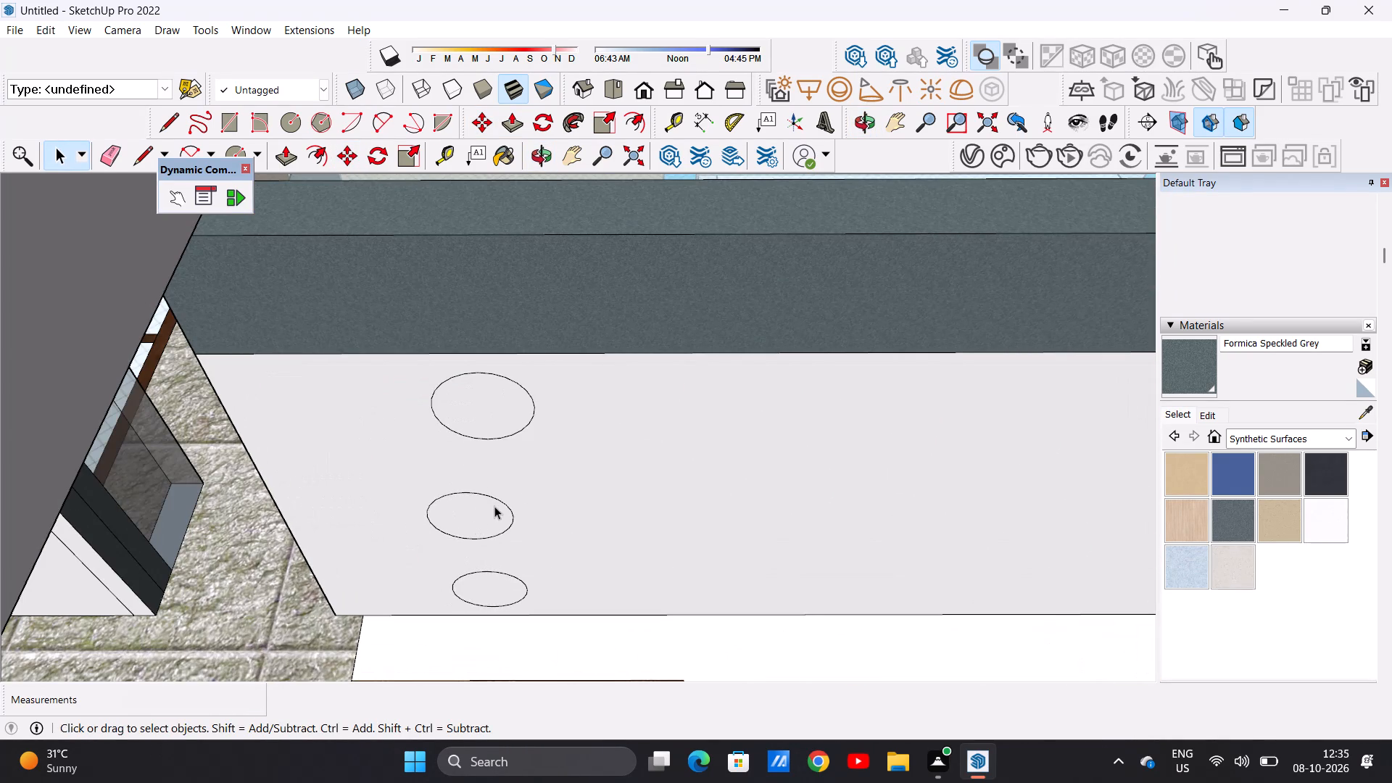
double_click(488, 510)
key("m")
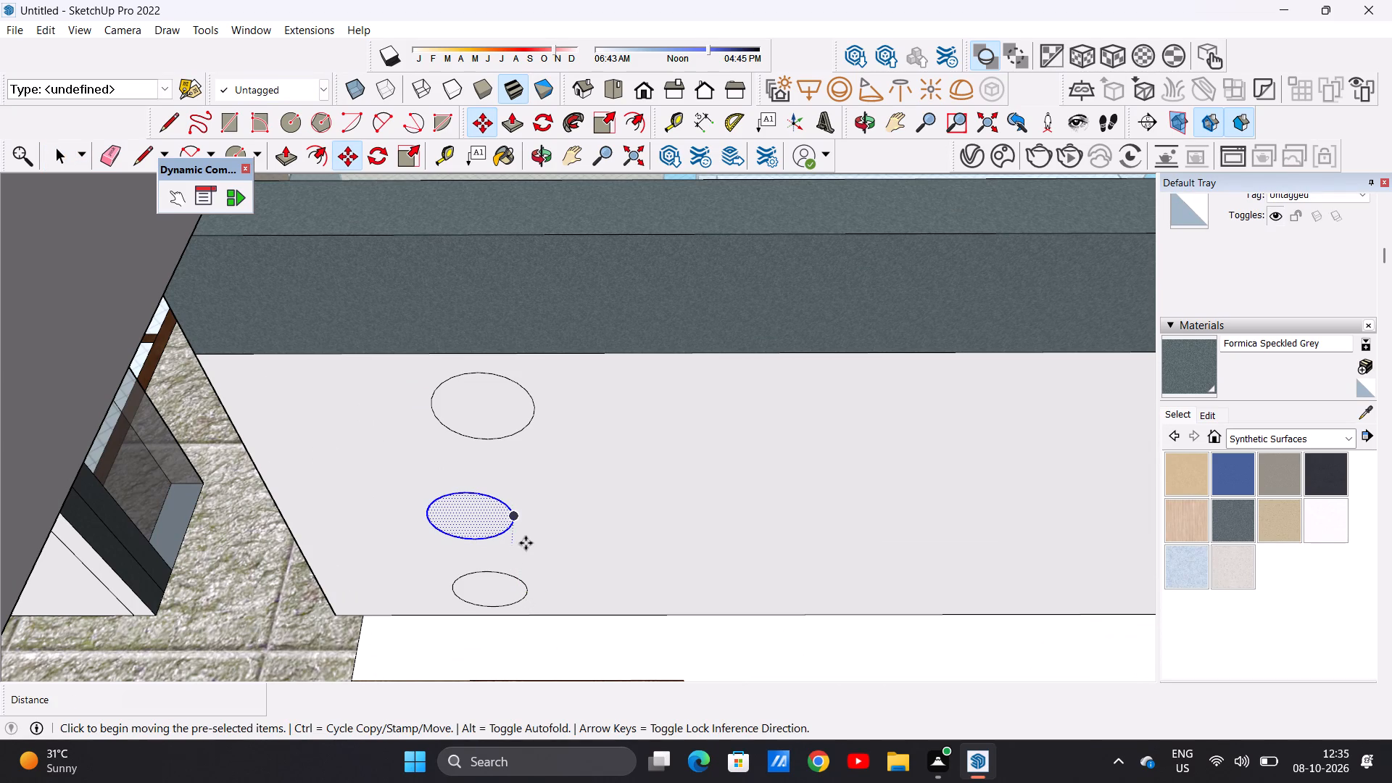
left_click(513, 518)
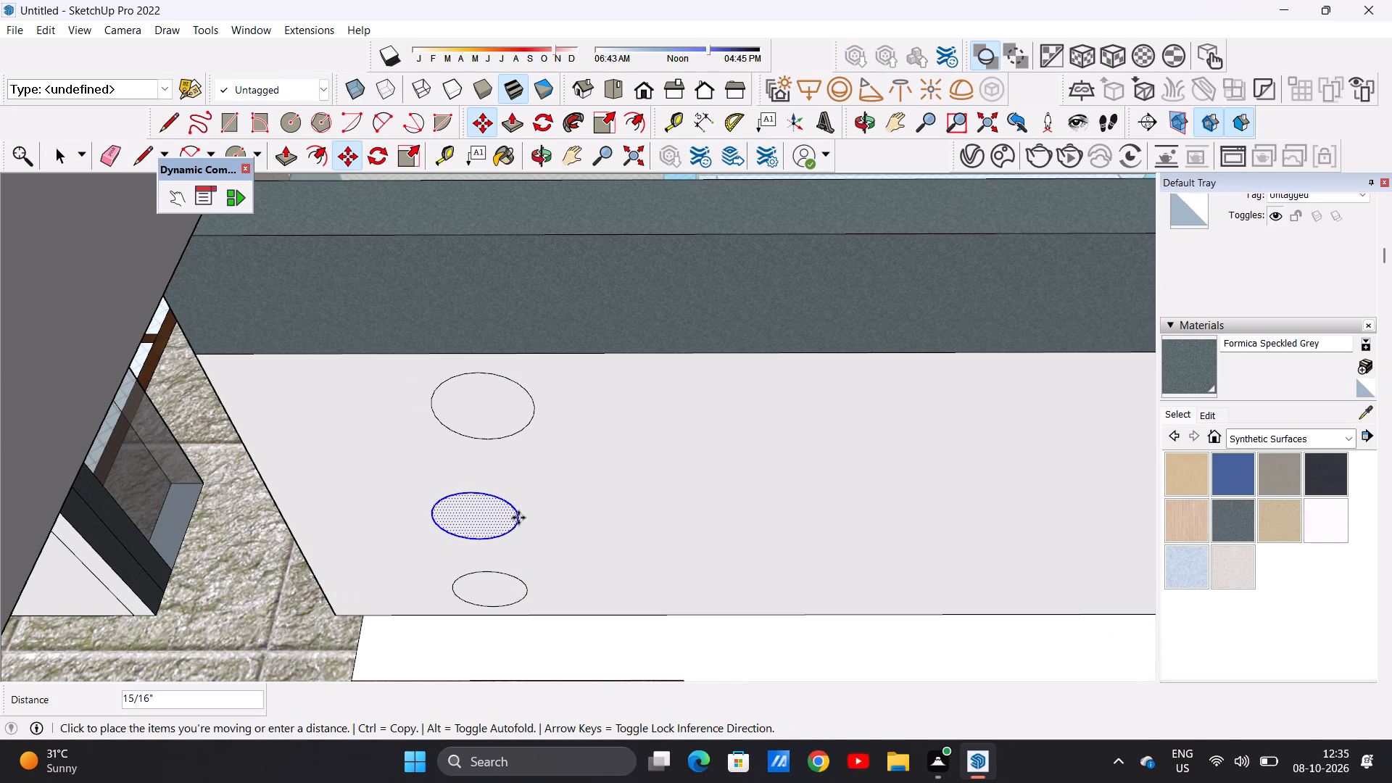
left_click(527, 520)
key("space")
scroll(527, 581, "down", 11)
left_click(625, 297)
Copy the circle beside the grey front strip about 11' along the balcony's length, and that copy about 12' 1" farther toward the far end.
scroll(545, 547, "up", 7)
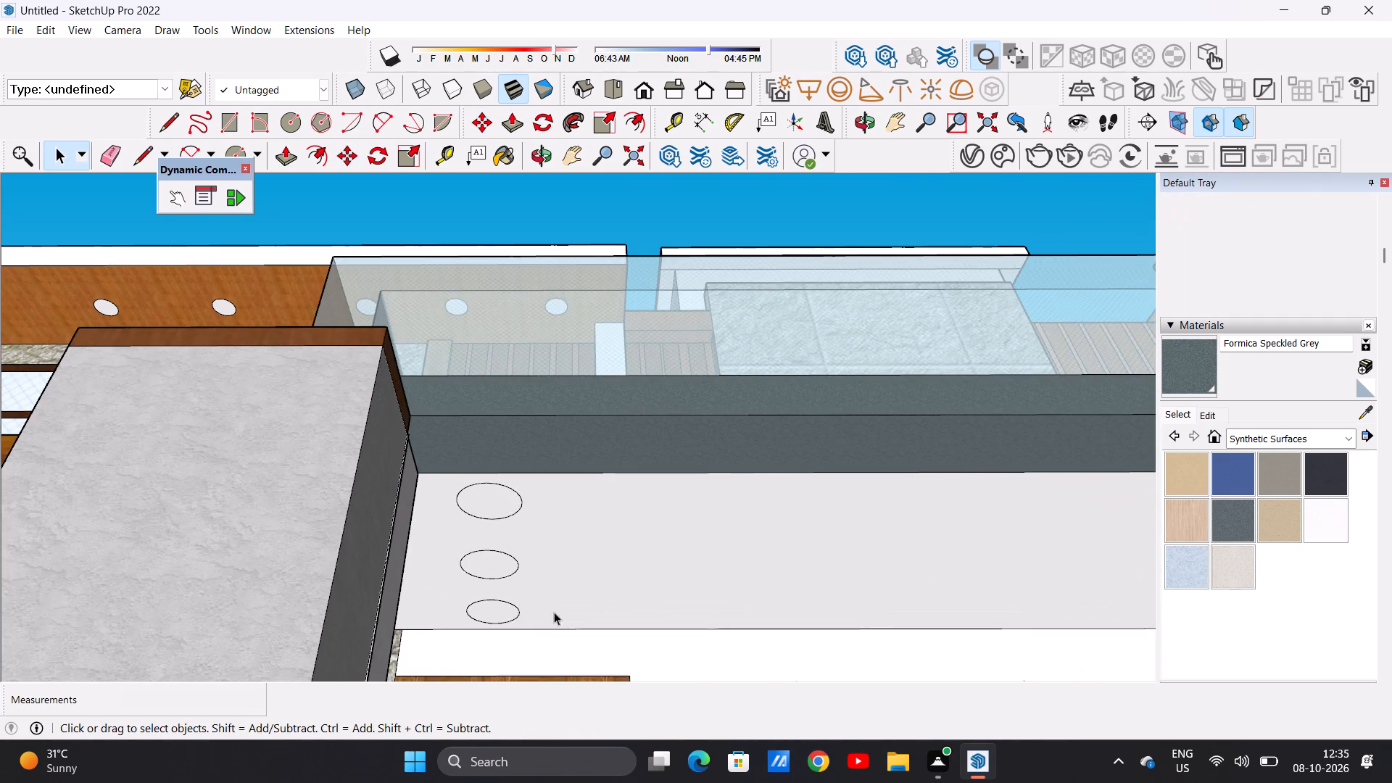
middle_click_drag(482, 564, 422, 608)
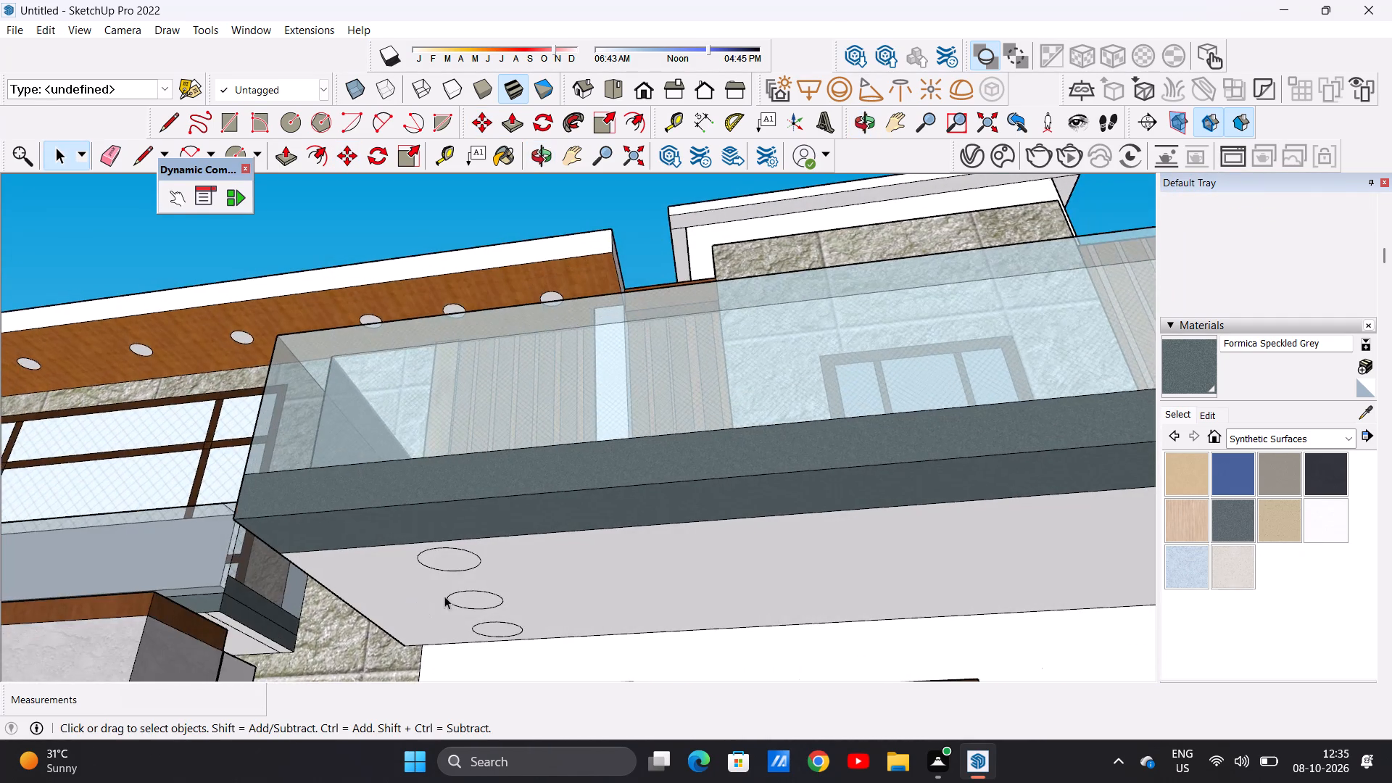
scroll(463, 576, "up", 5)
double_click(449, 549)
key("m")
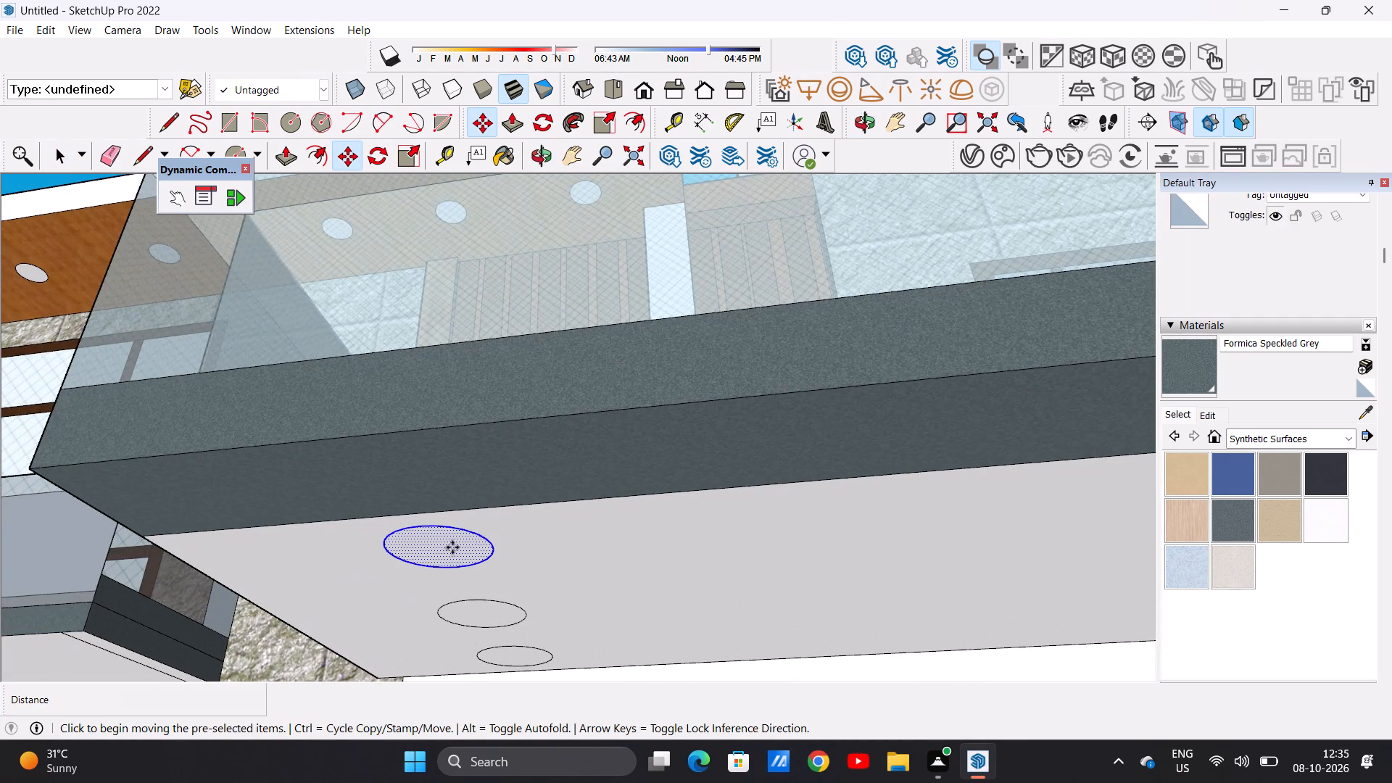
left_click(492, 553)
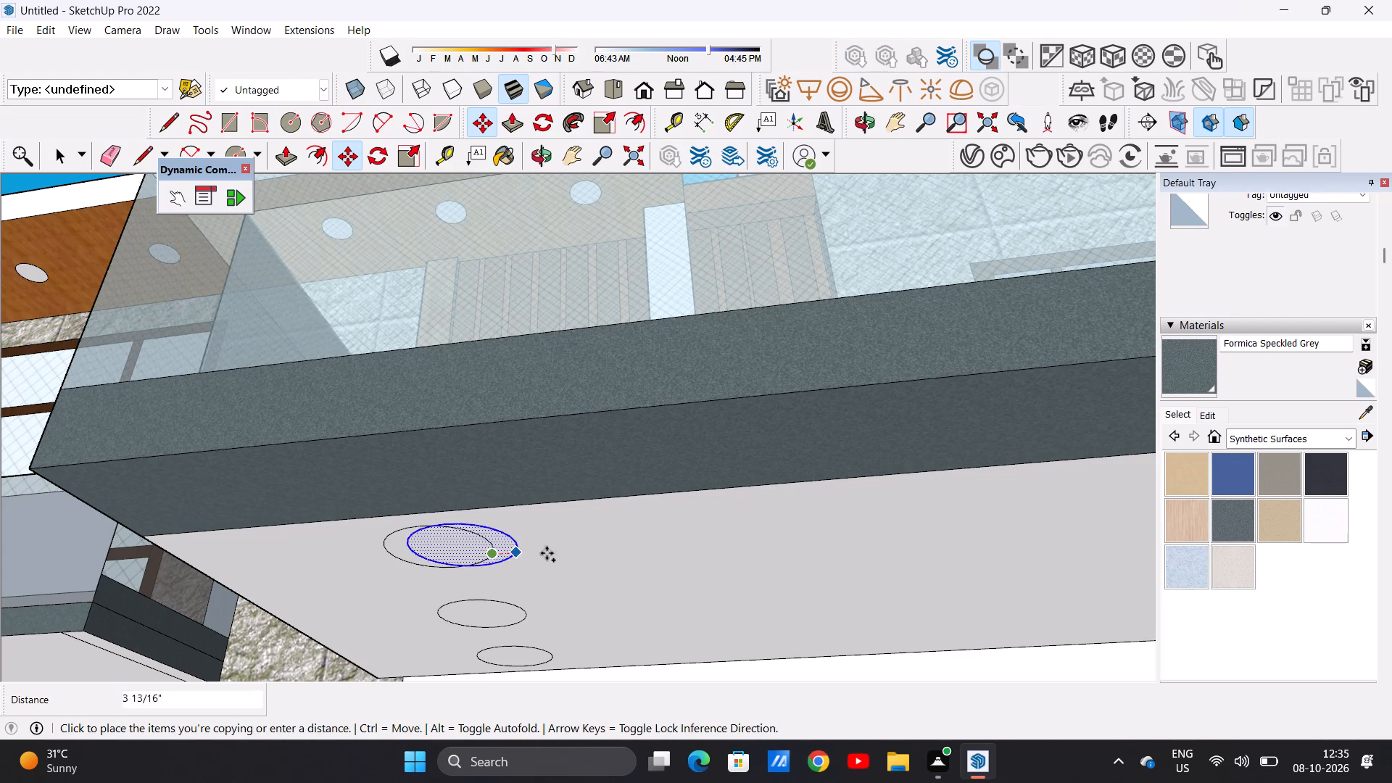
scroll(553, 563, "down", 13)
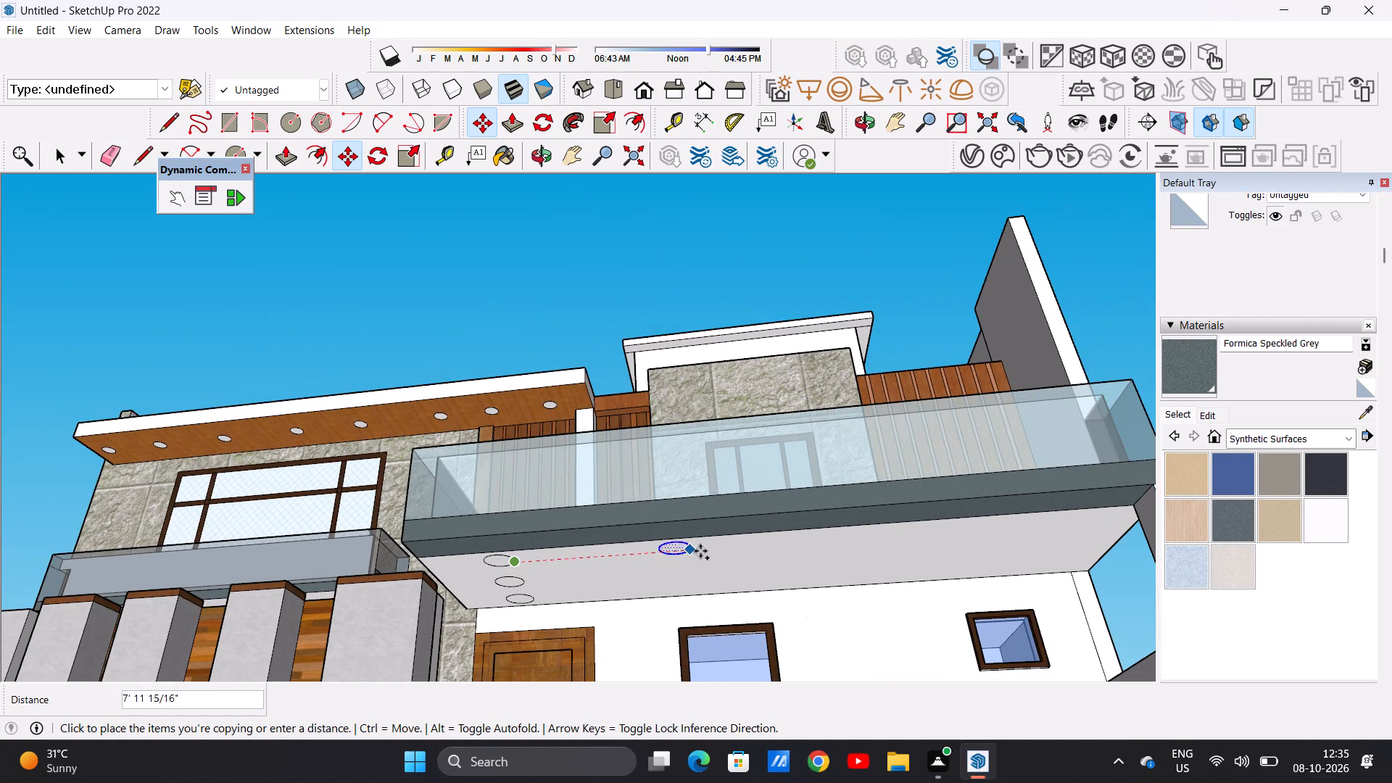
left_click(761, 547)
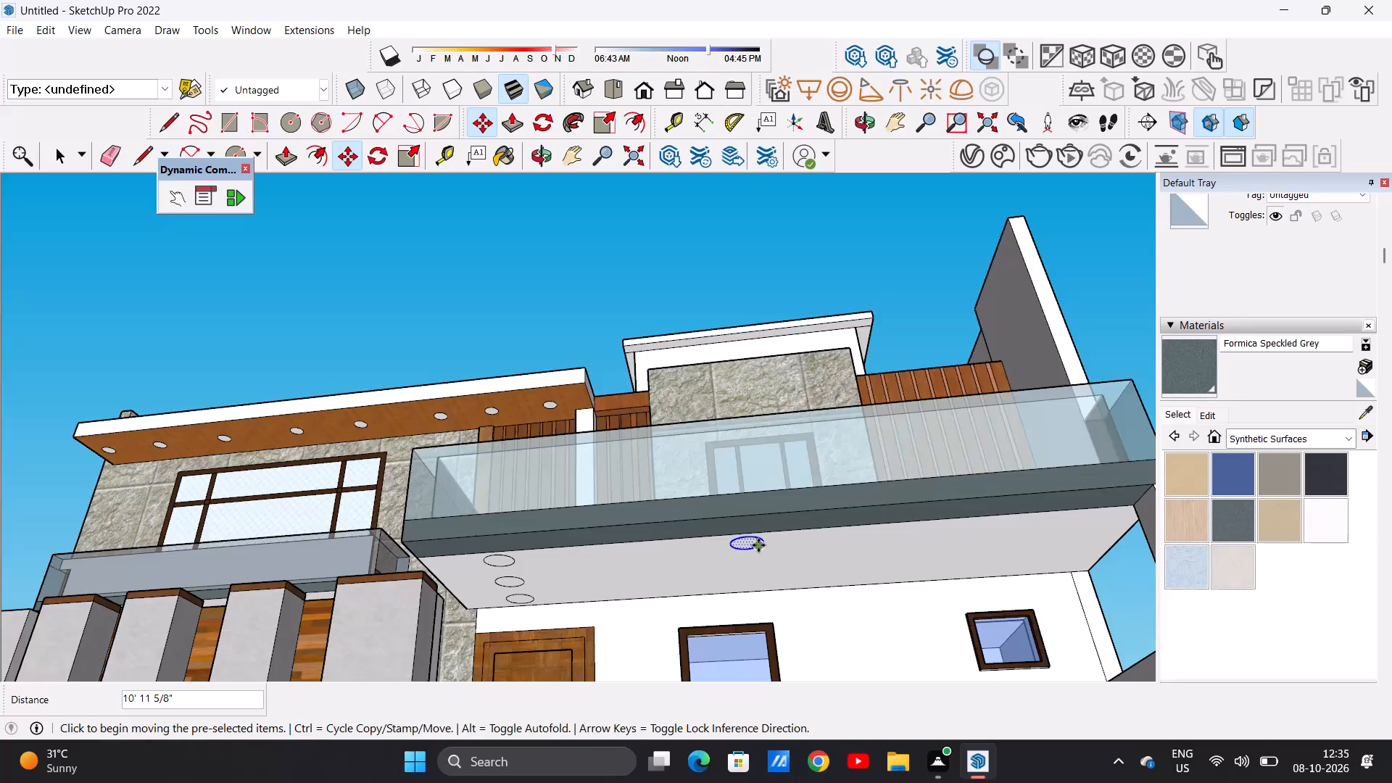
left_click(758, 545)
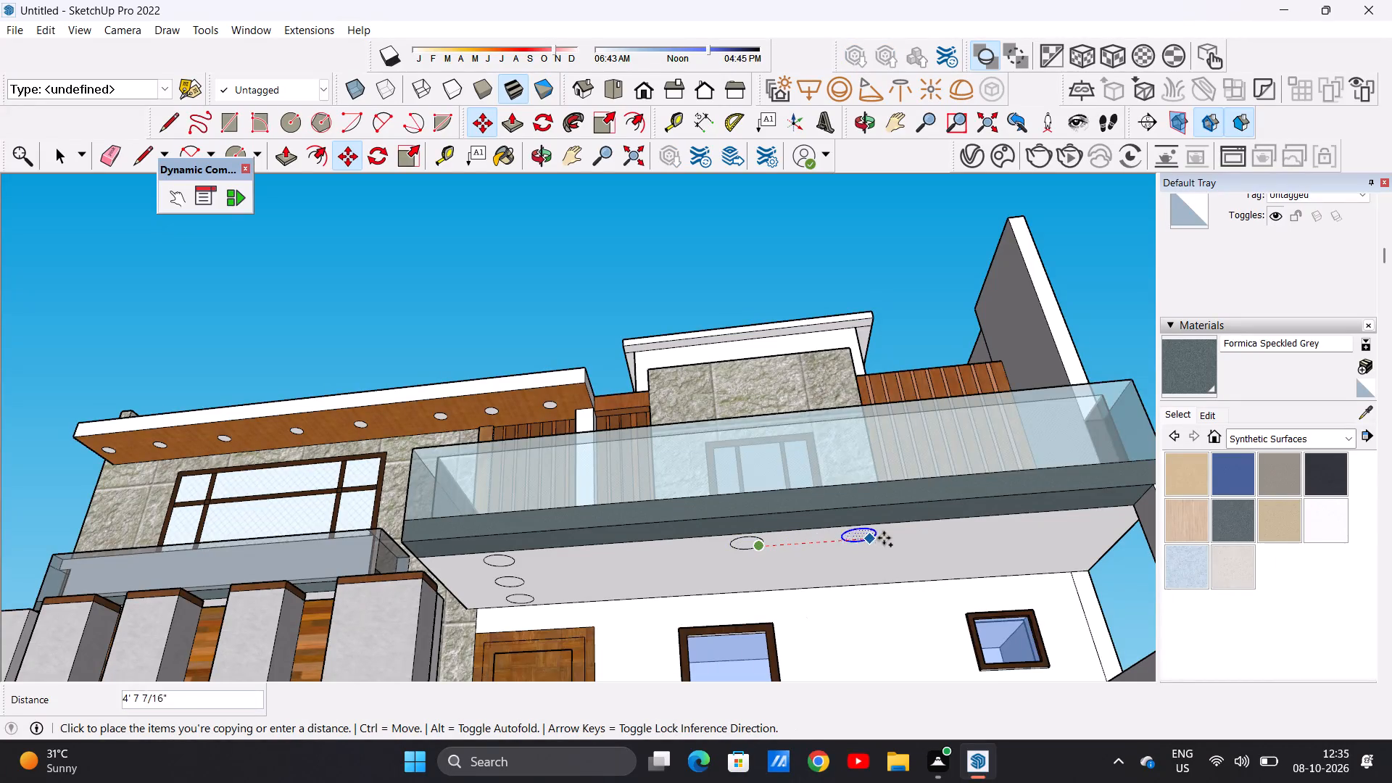
scroll(876, 544, "down", 3)
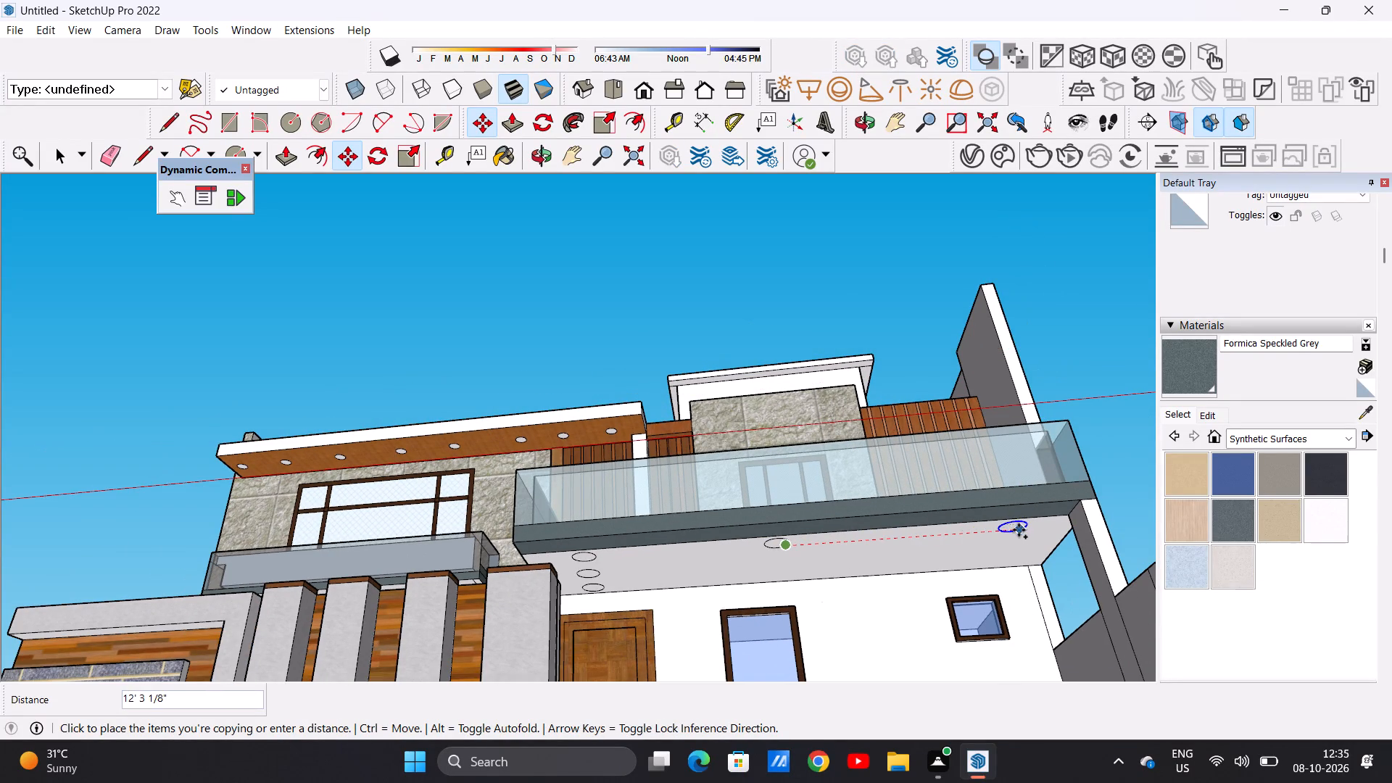
left_click(1015, 529)
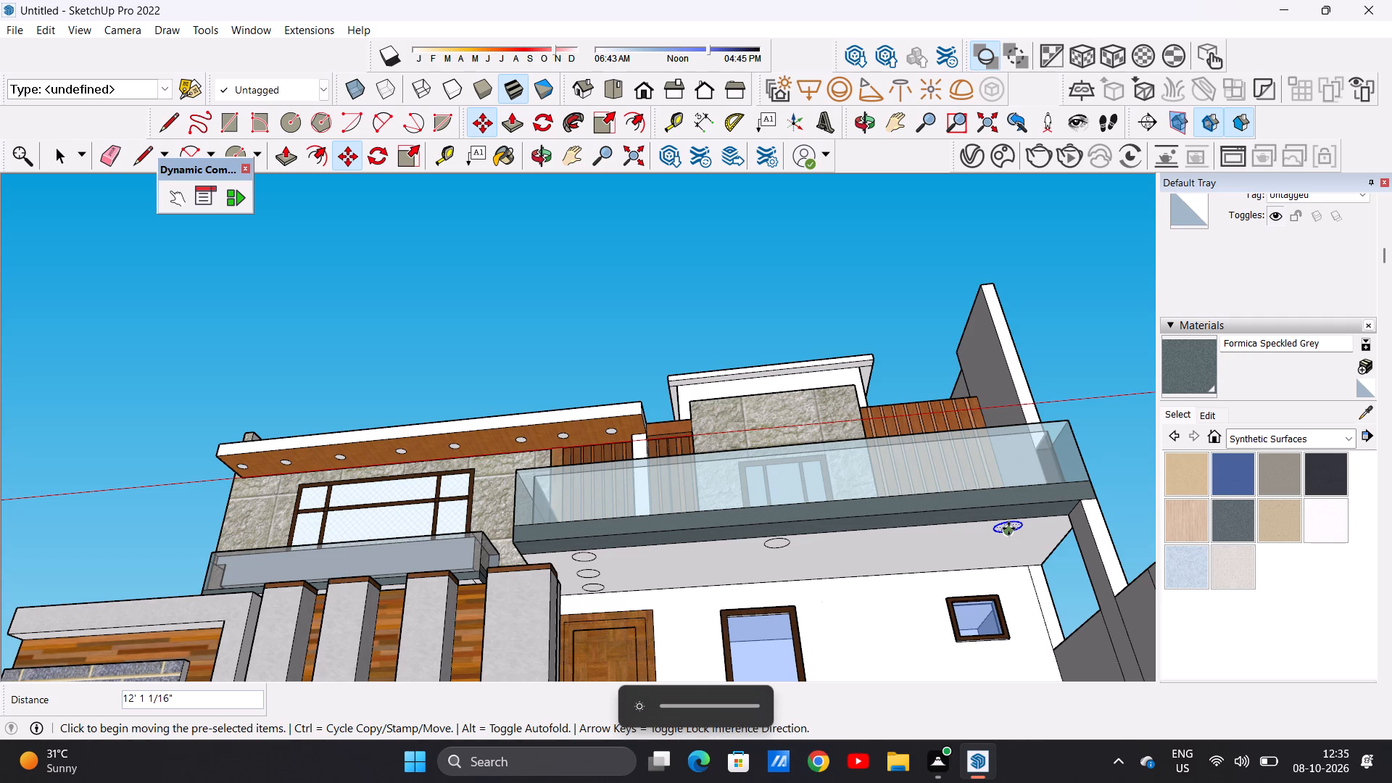
Copy the far-end circle about 5' 6" toward the house wall, and copy that one about 2' 8" back between the two.
scroll(1019, 551, "up", 6)
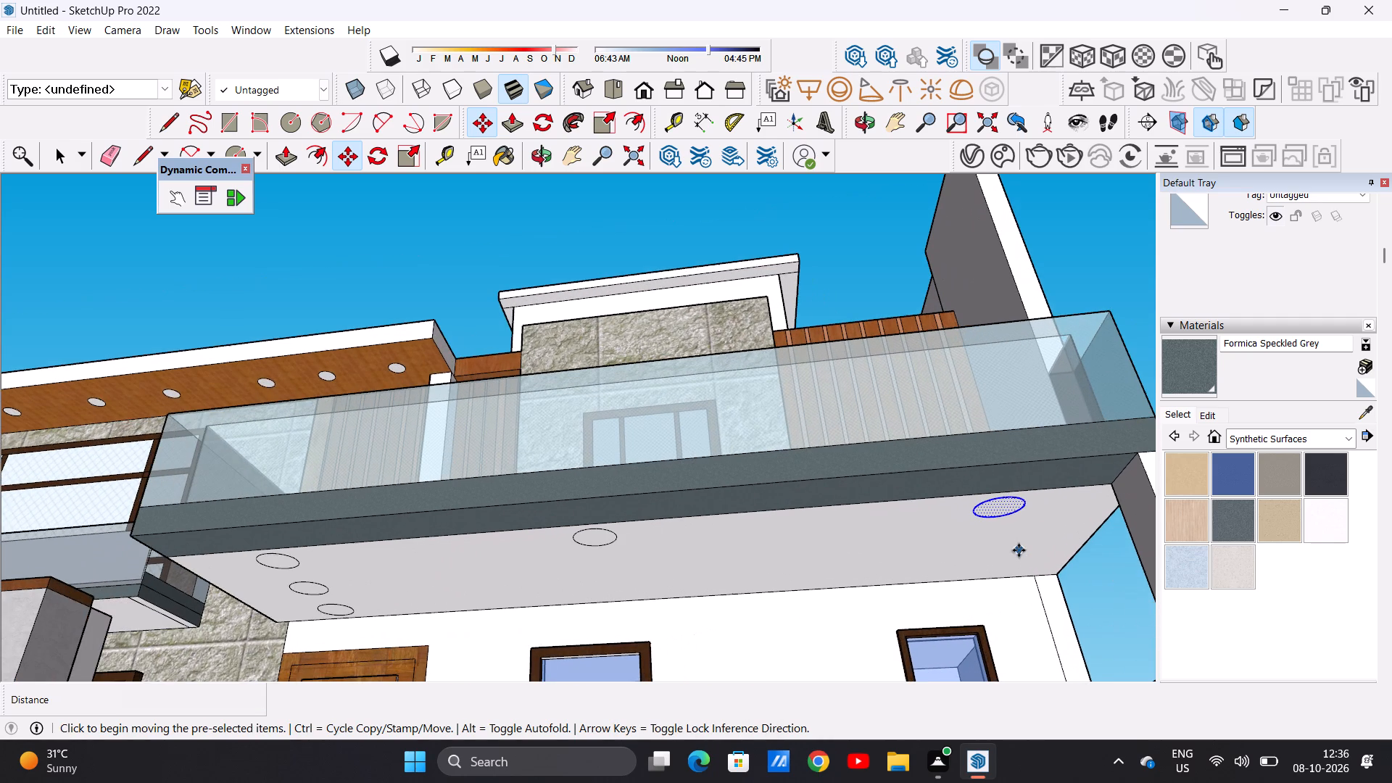
left_click(1027, 505)
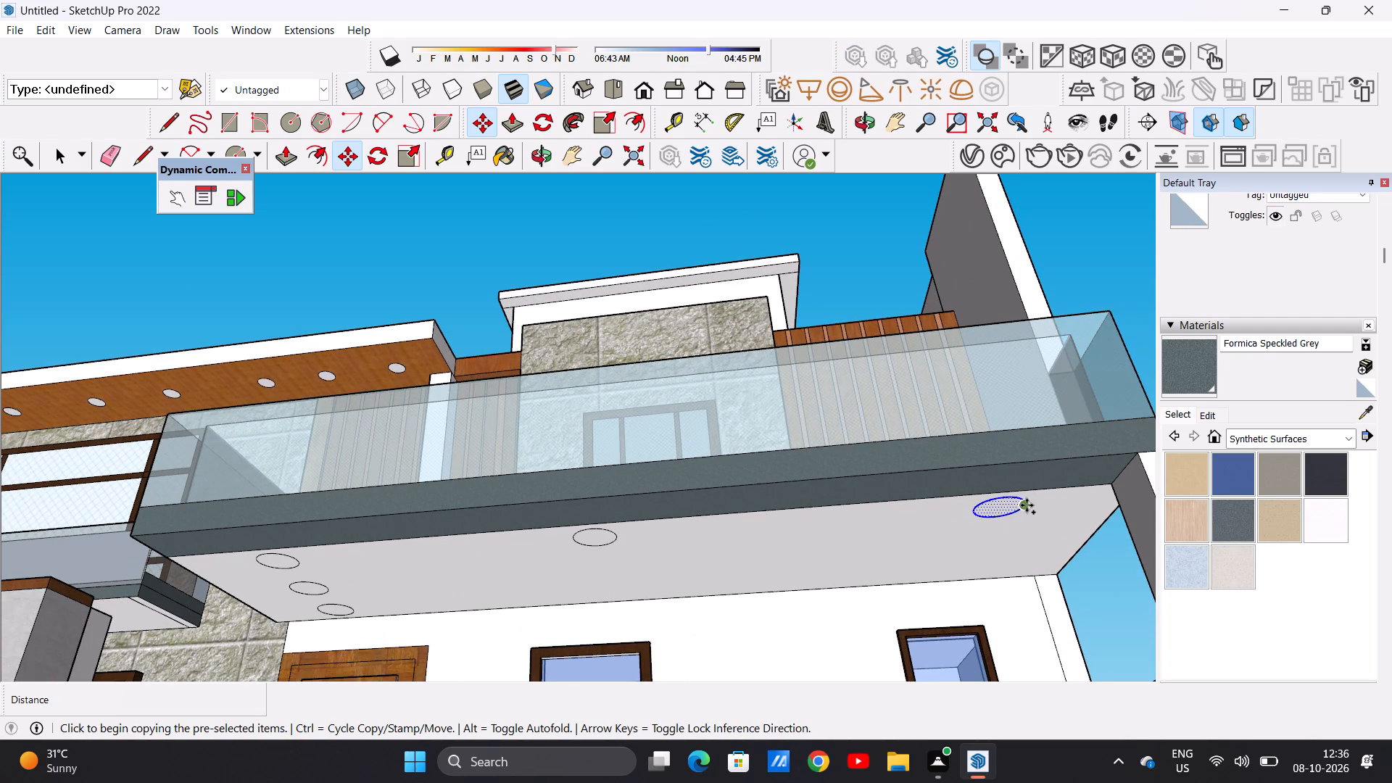
left_click(1014, 568)
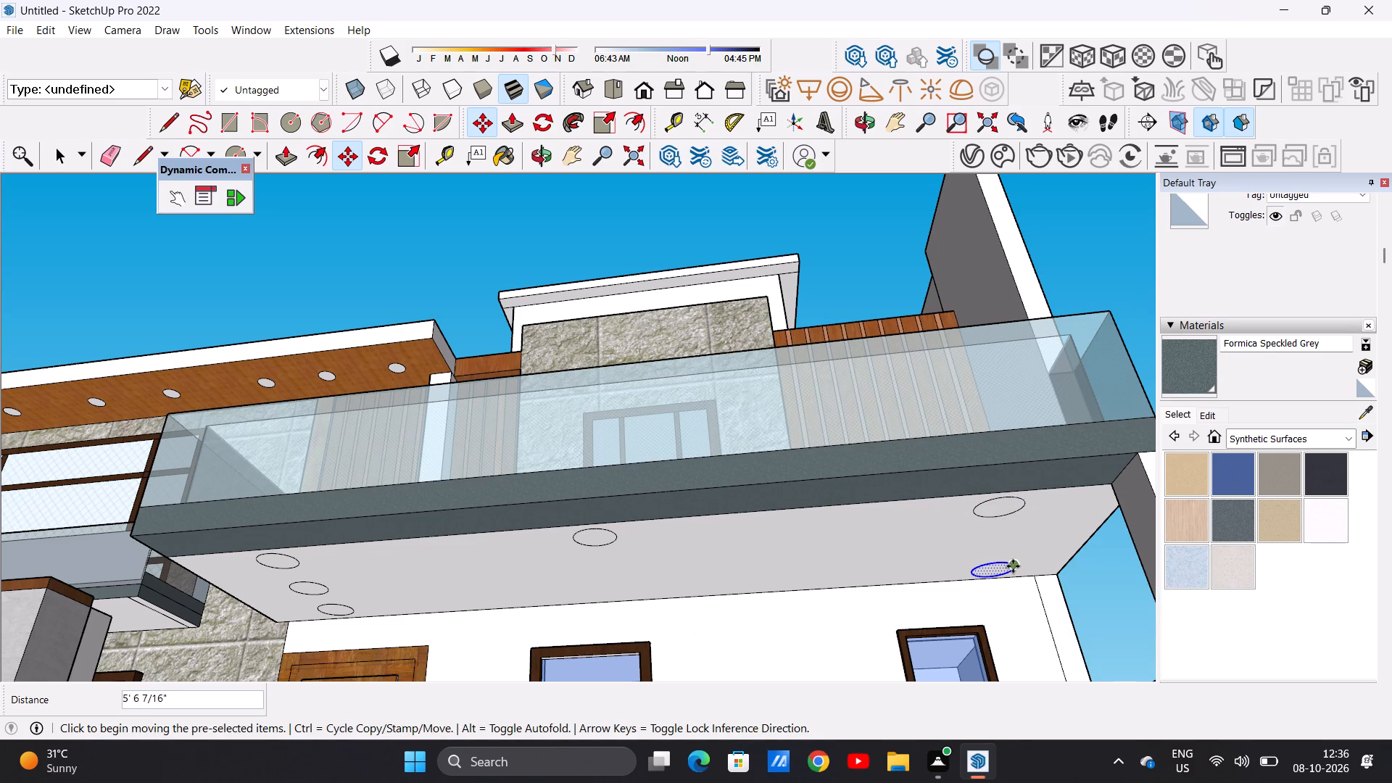
left_click(1013, 566)
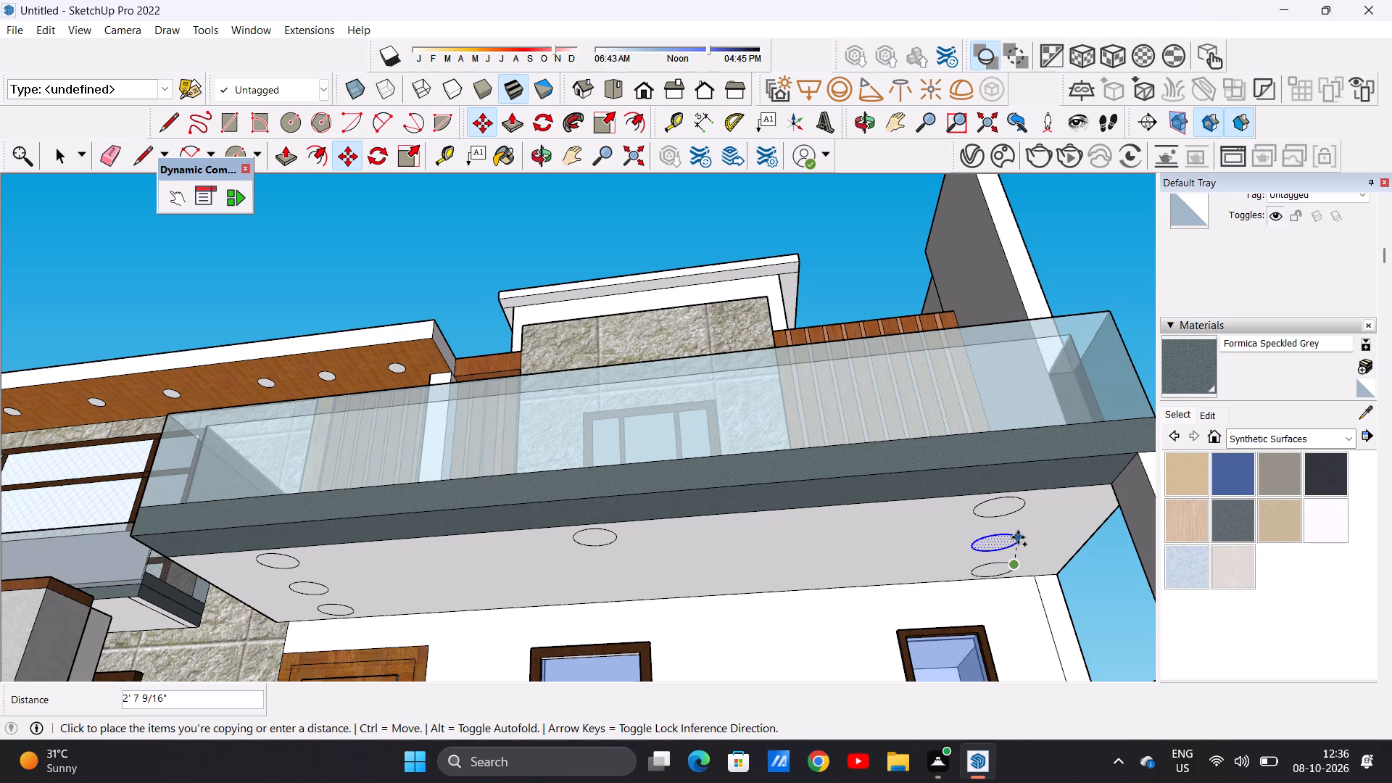
left_click(1018, 537)
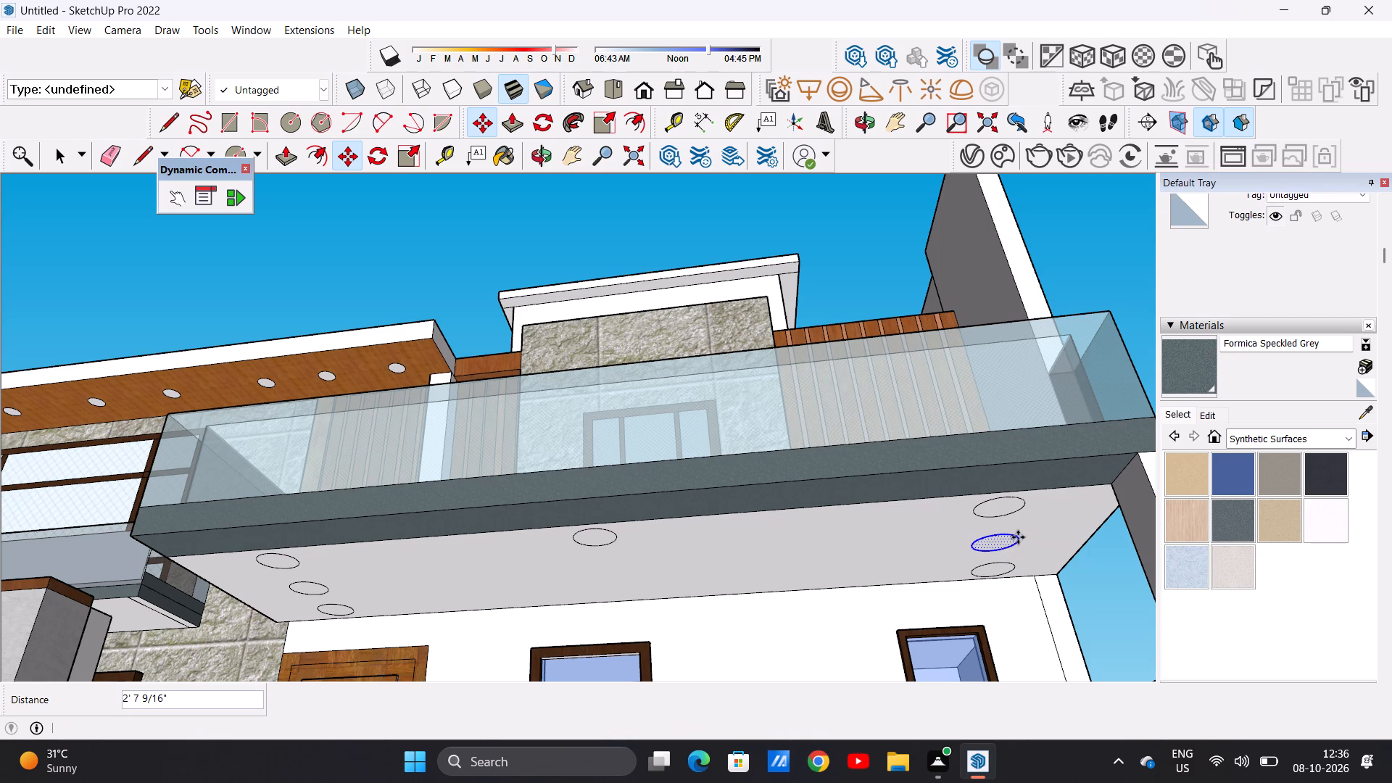
key("space")
left_click(1082, 254)
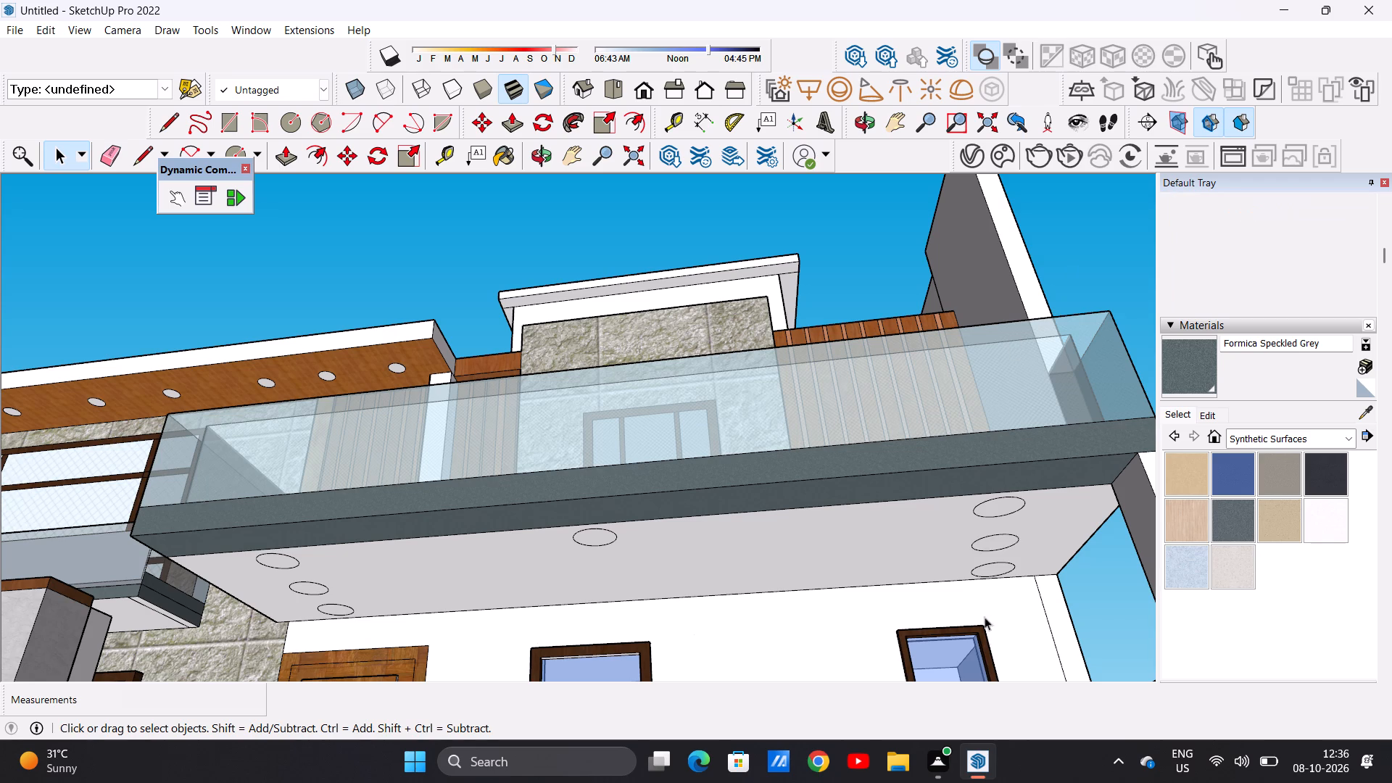
Copy the mid-length circle about 5' 2" toward the house wall, and copy that one about 2' 8" back between the two.
middle_click_drag(972, 573, 1047, 570)
scroll(886, 575, "down", 3)
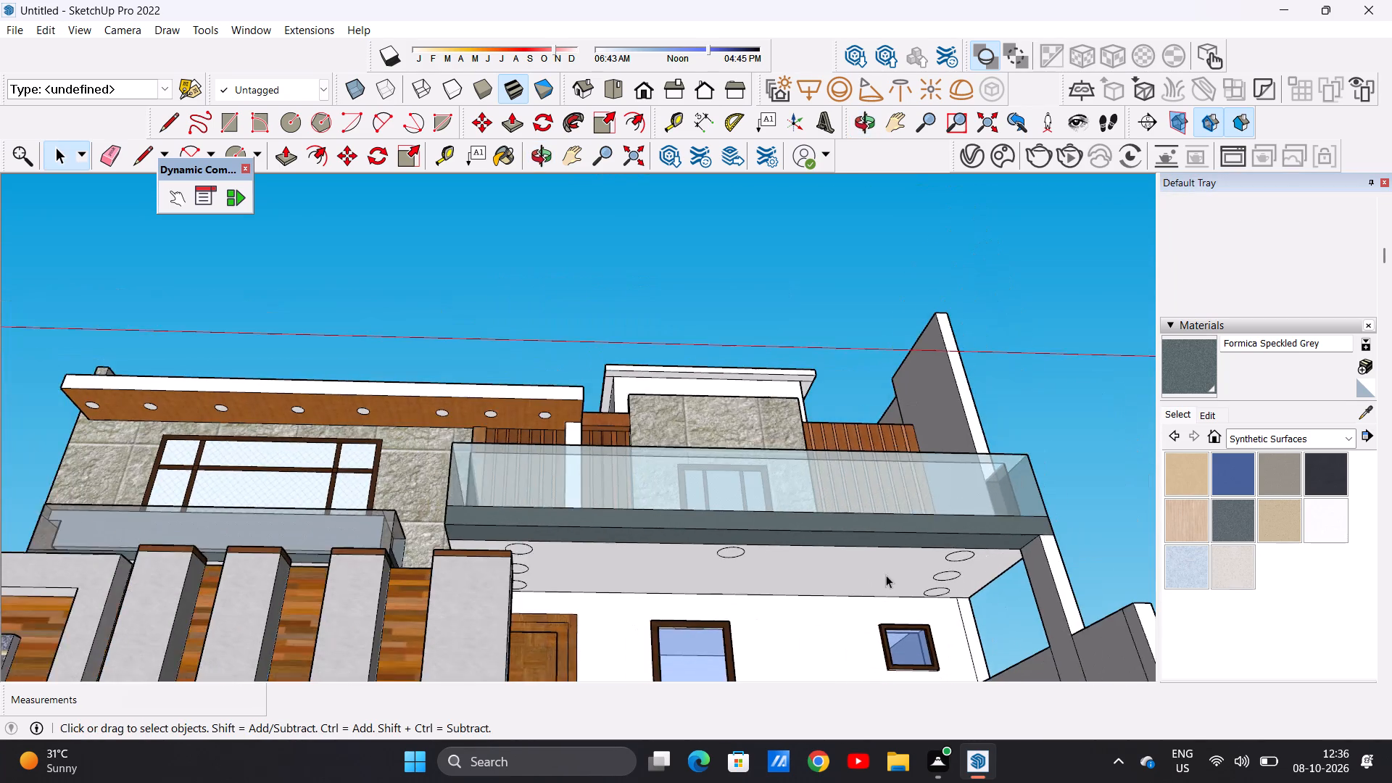
scroll(886, 575, "down", 4)
middle_click_drag(679, 608, 605, 565)
scroll(766, 536, "up", 6)
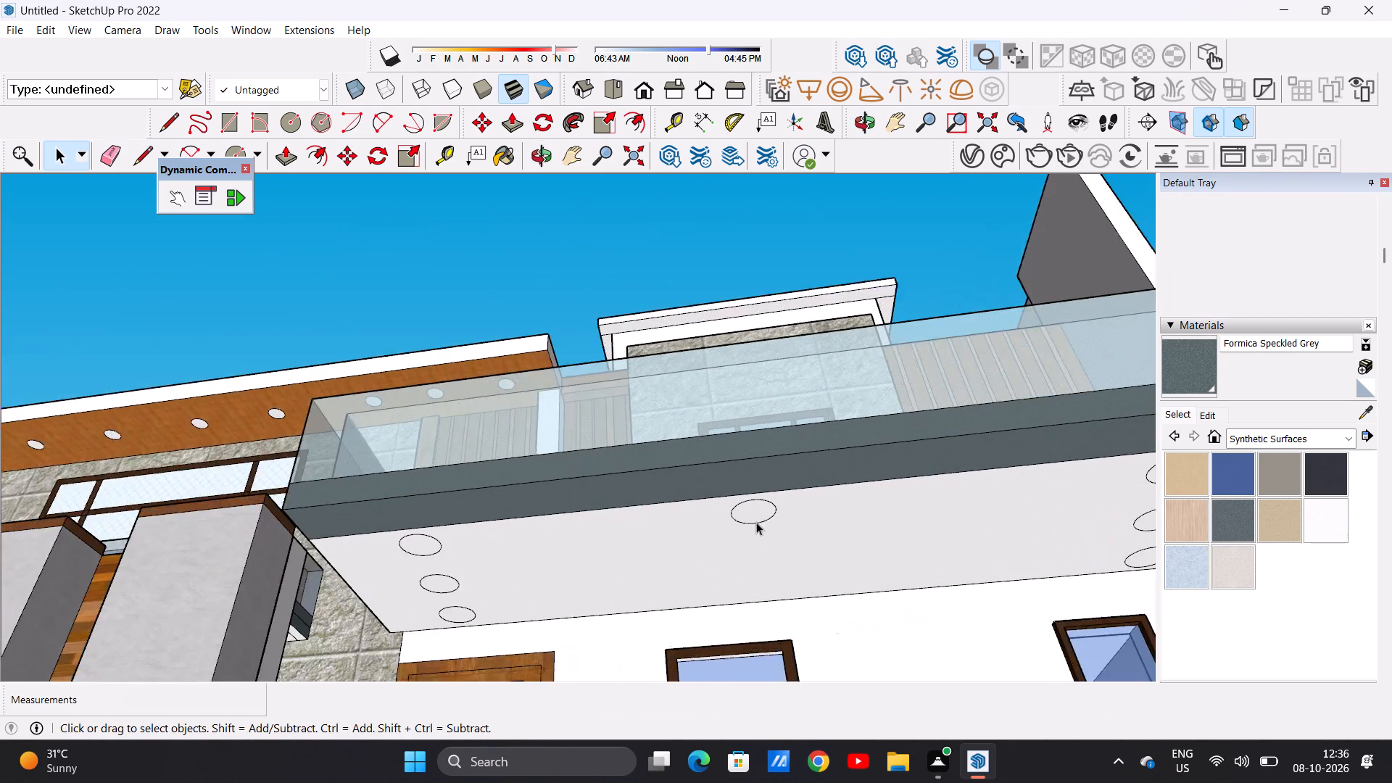
scroll(756, 522, "up", 4)
double_click(761, 521)
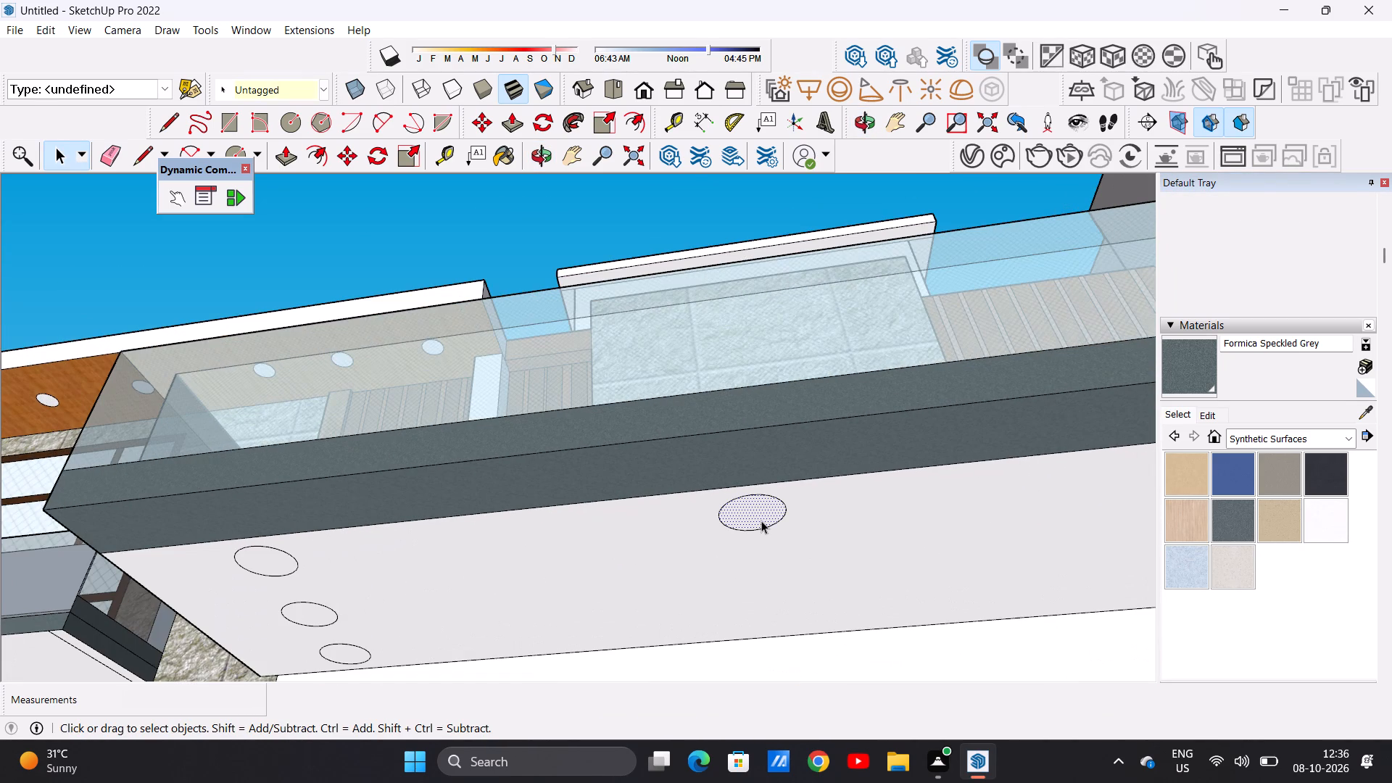
key("m")
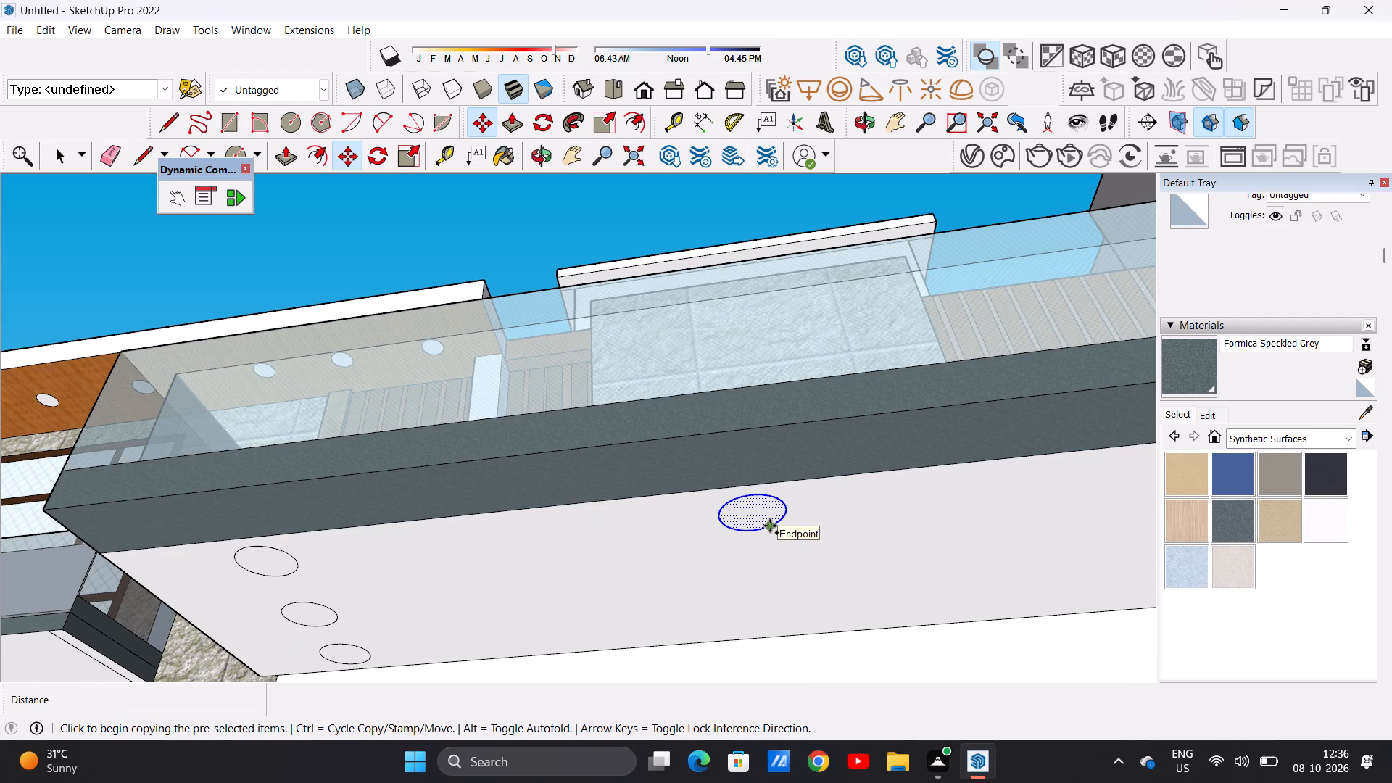
left_click(770, 526)
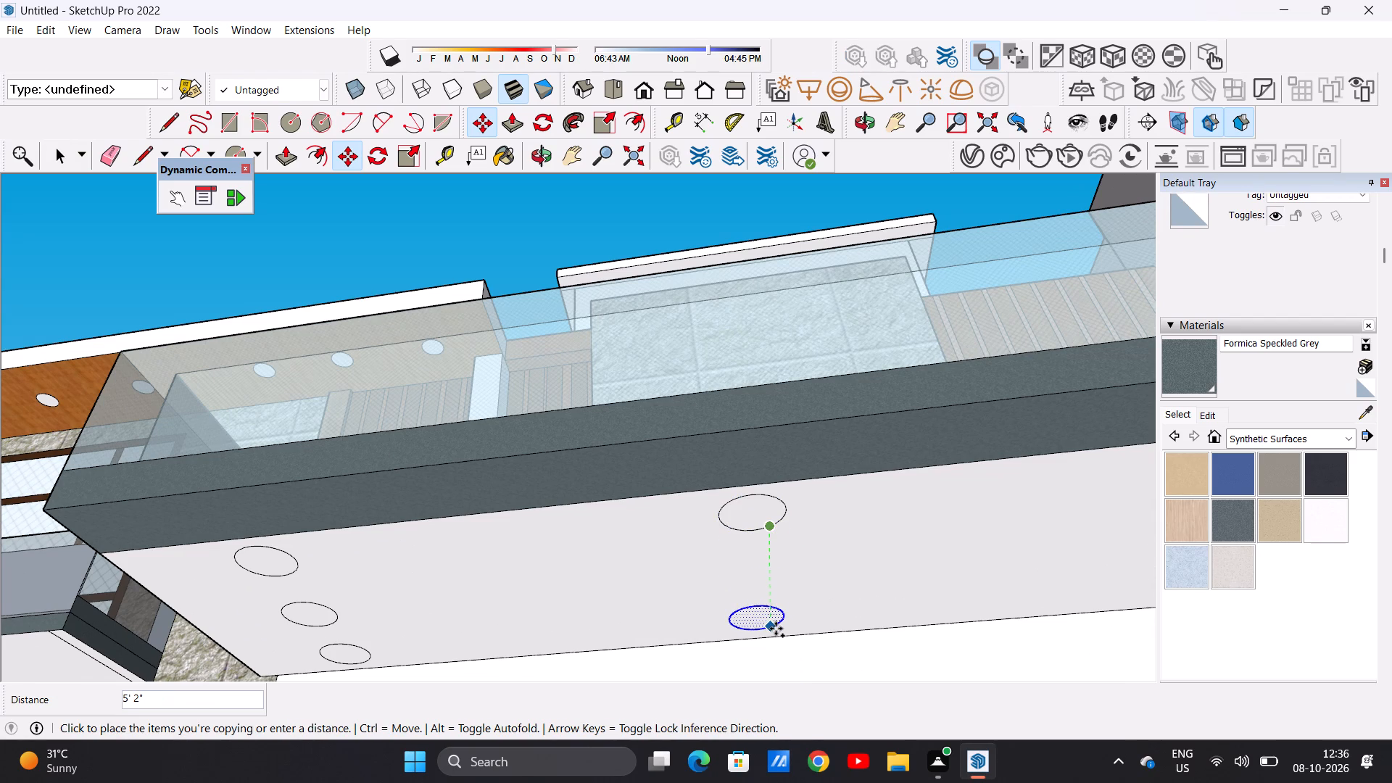
left_click(776, 629)
left_click(776, 629)
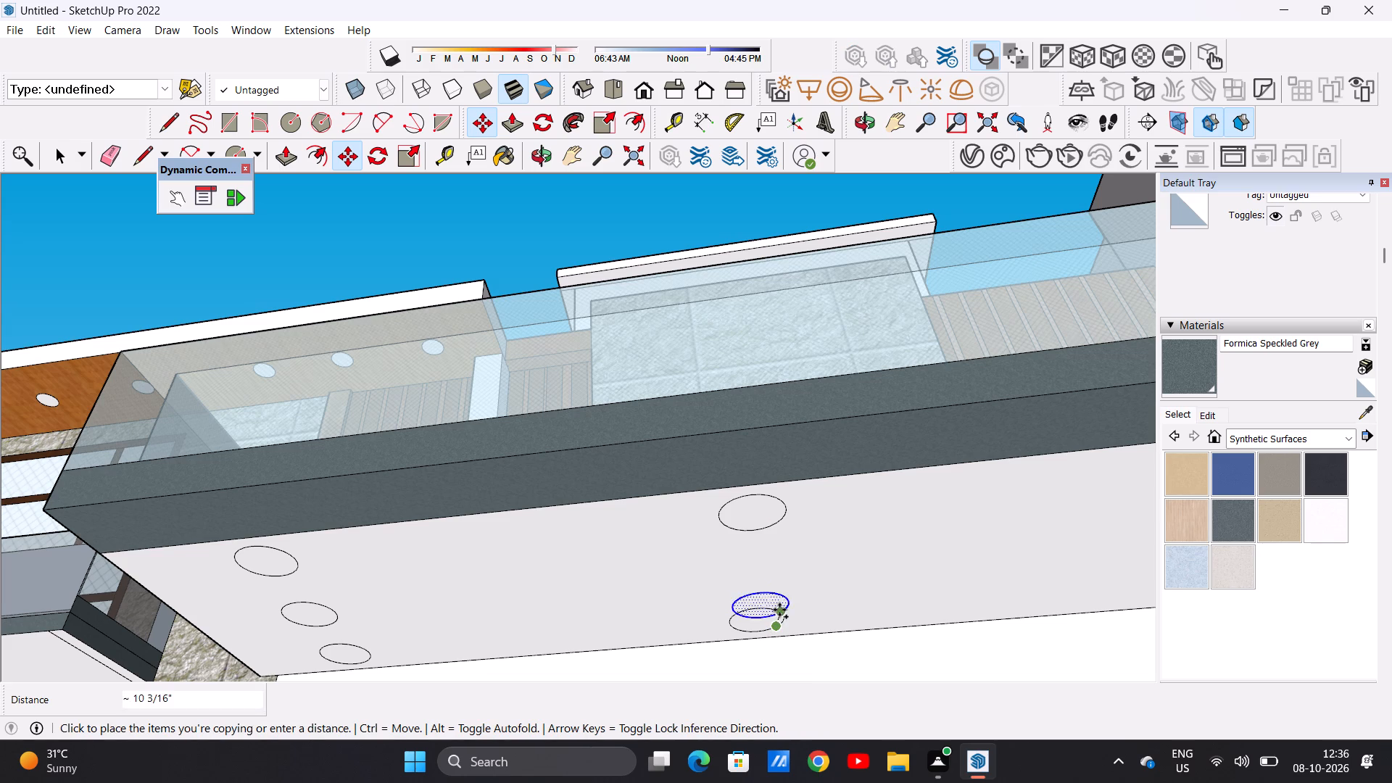
left_click(771, 579)
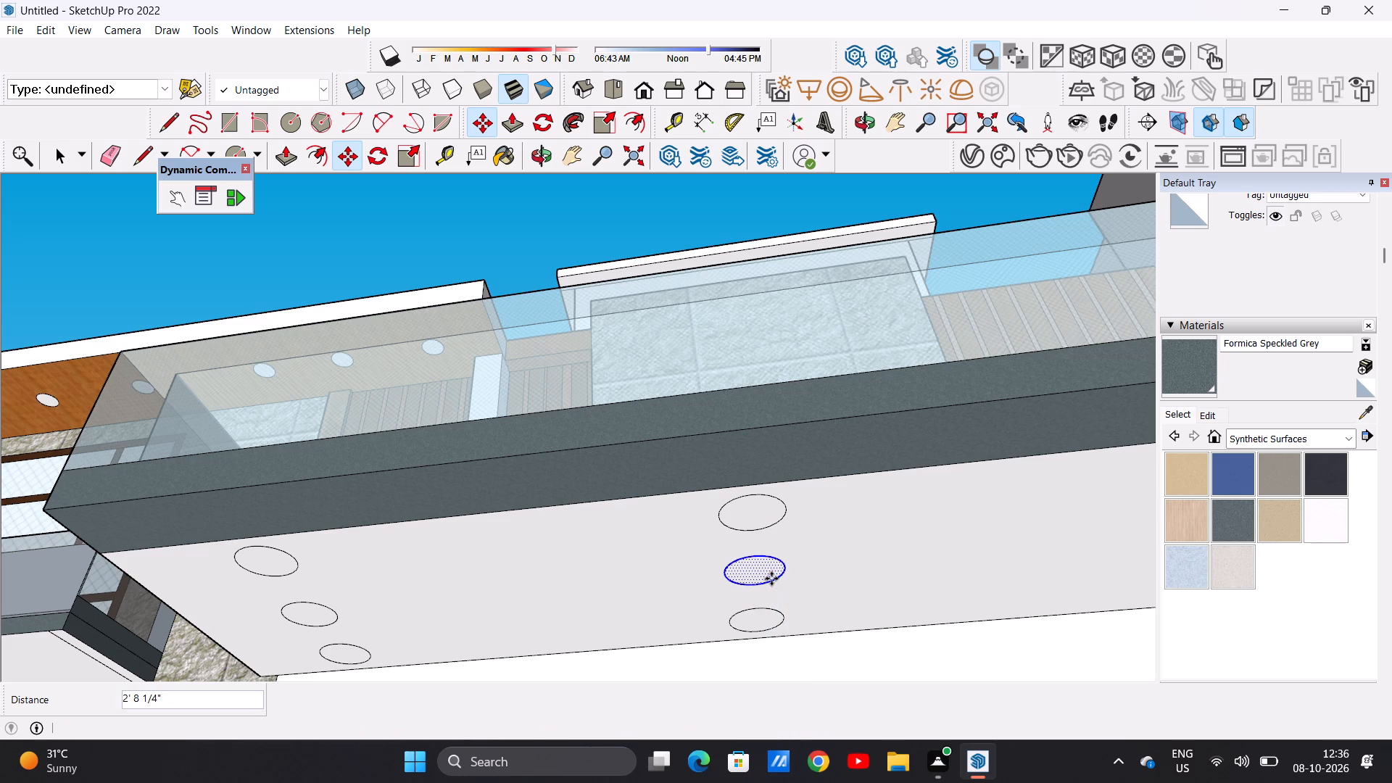
key("space")
scroll(691, 632, "down", 12)
left_click(766, 352)
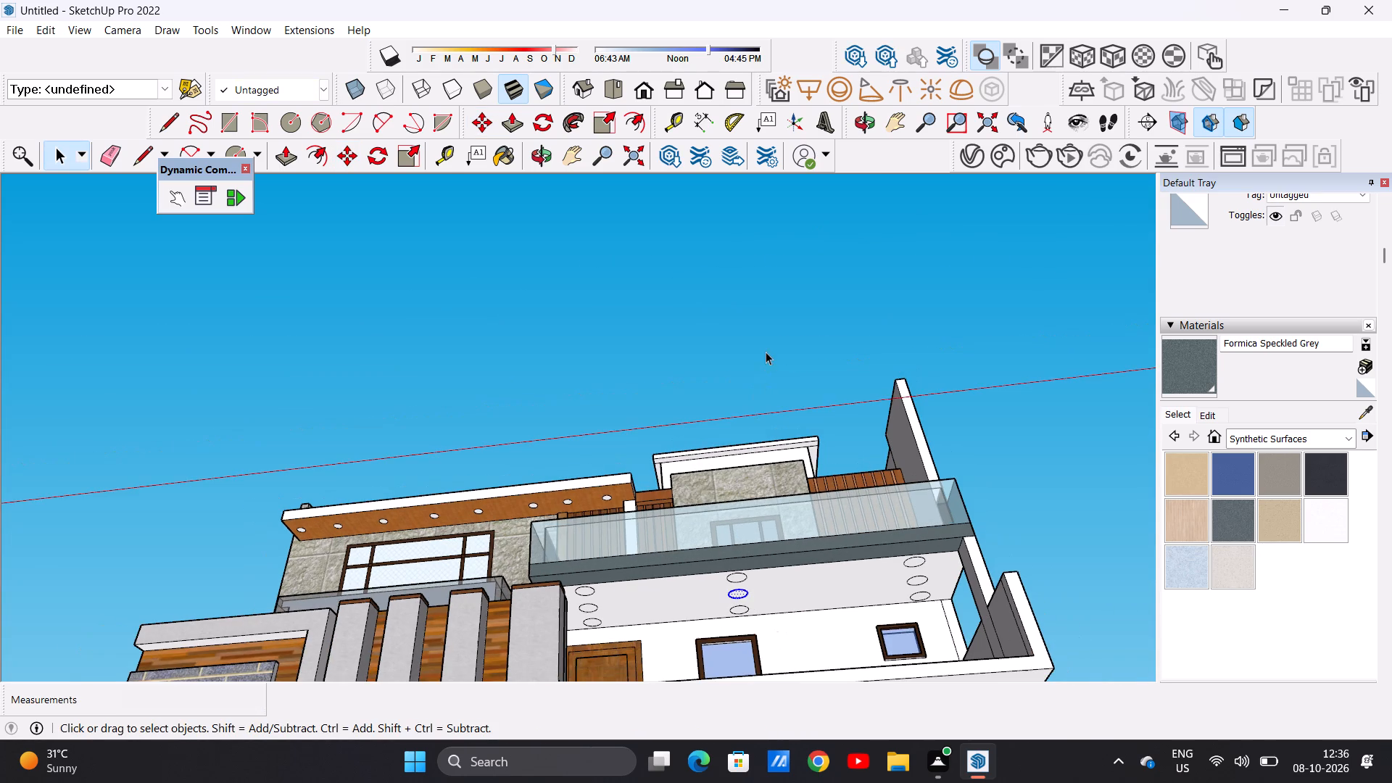
Examine the three rows of circles under the balcony and the whole house front from below, above and eye level.
scroll(716, 654, "up", 11)
scroll(760, 607, "down", 12)
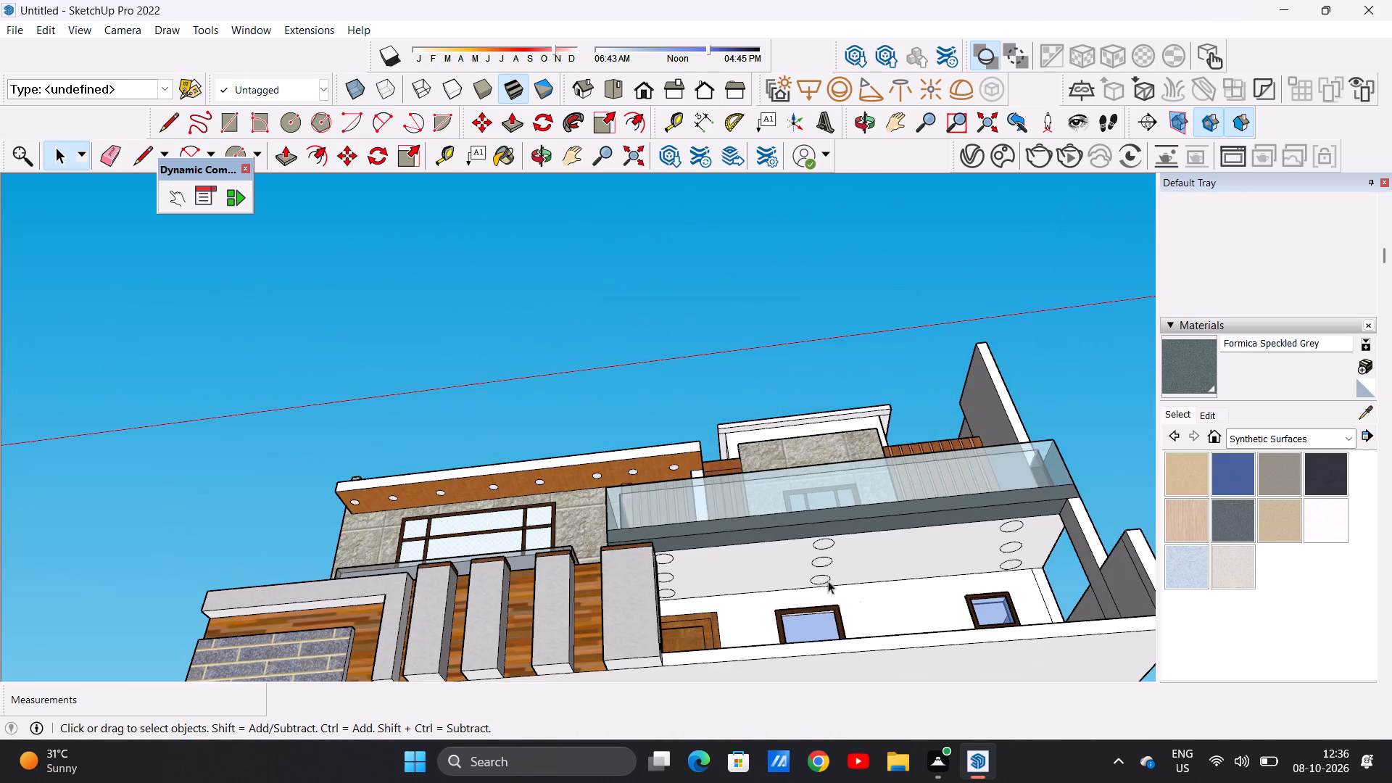
scroll(828, 581, "down", 1)
middle_click_drag(750, 593, 768, 697)
scroll(729, 622, "down", 6)
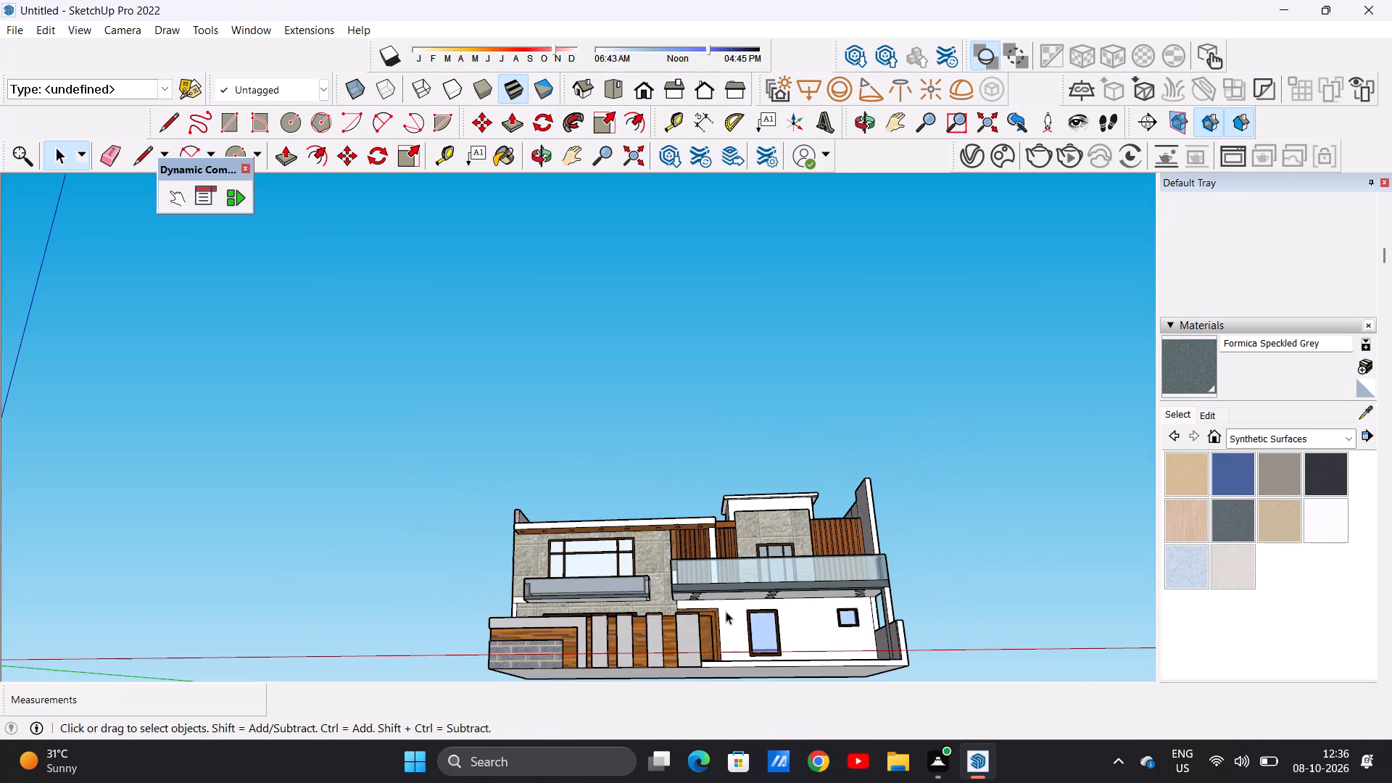
scroll(792, 571, "up", 5)
scroll(744, 524, "down", 3)
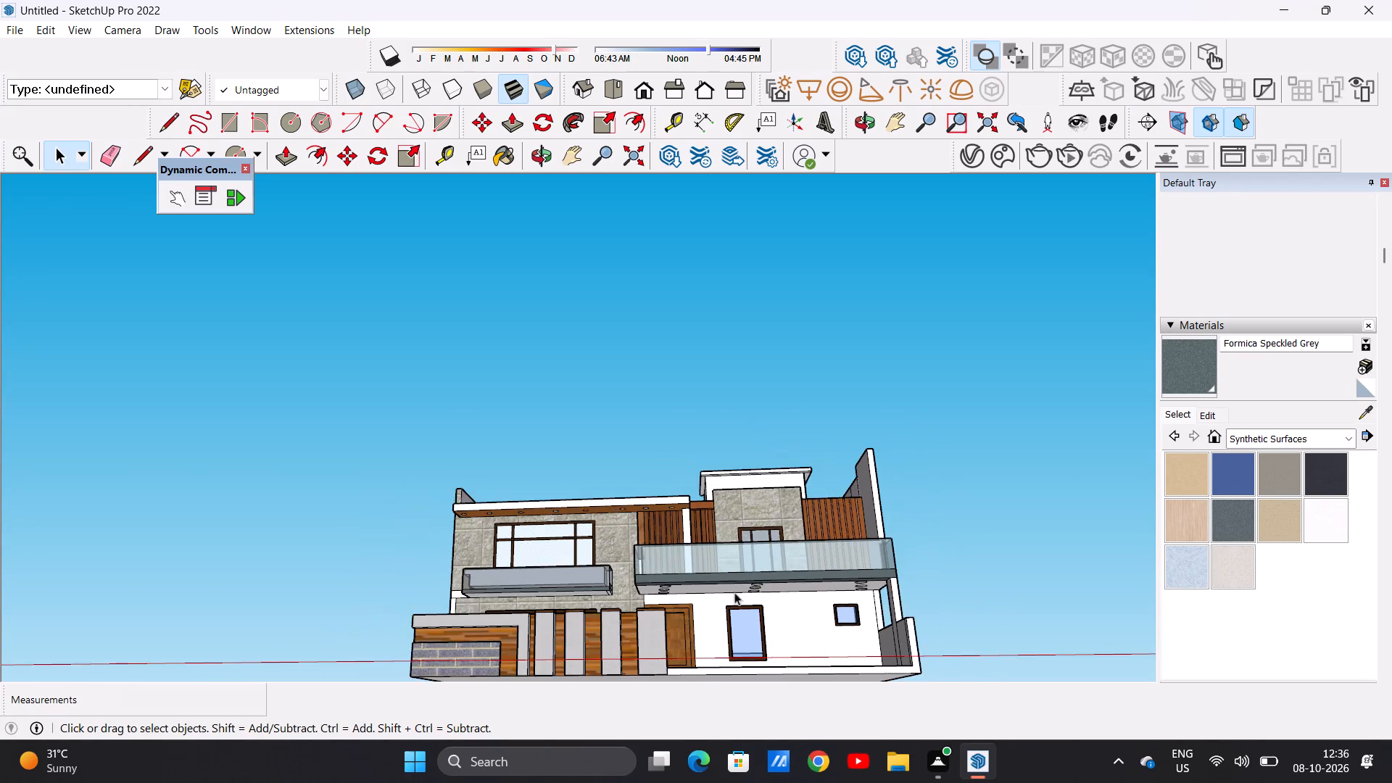
scroll(736, 609, "up", 1)
middle_click_drag(736, 608, 724, 505)
scroll(793, 556, "up", 12)
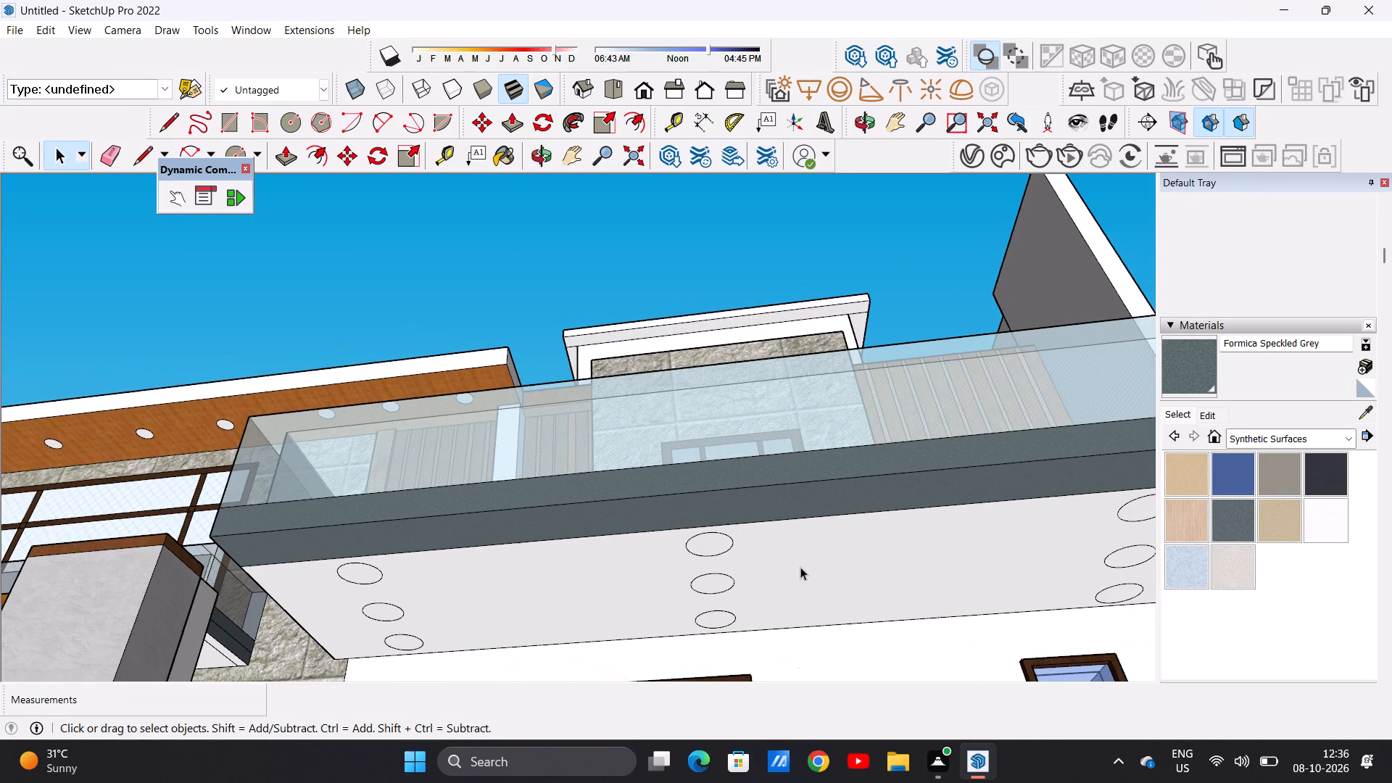
scroll(810, 586, "down", 20)
scroll(810, 586, "down", 5)
middle_click_drag(845, 537, 827, 570)
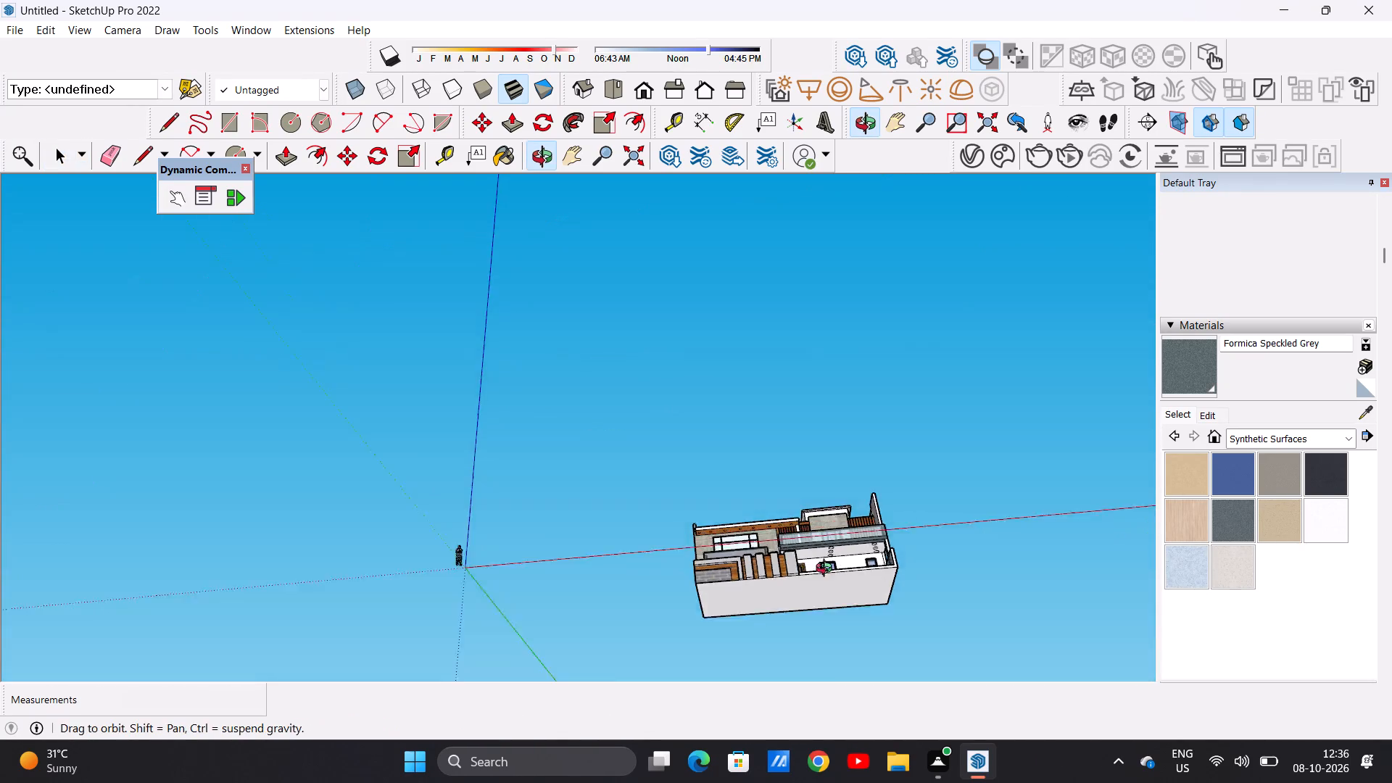
middle_click_drag(827, 570, 819, 718)
middle_click_drag(795, 526, 816, 650)
scroll(829, 590, "up", 8)
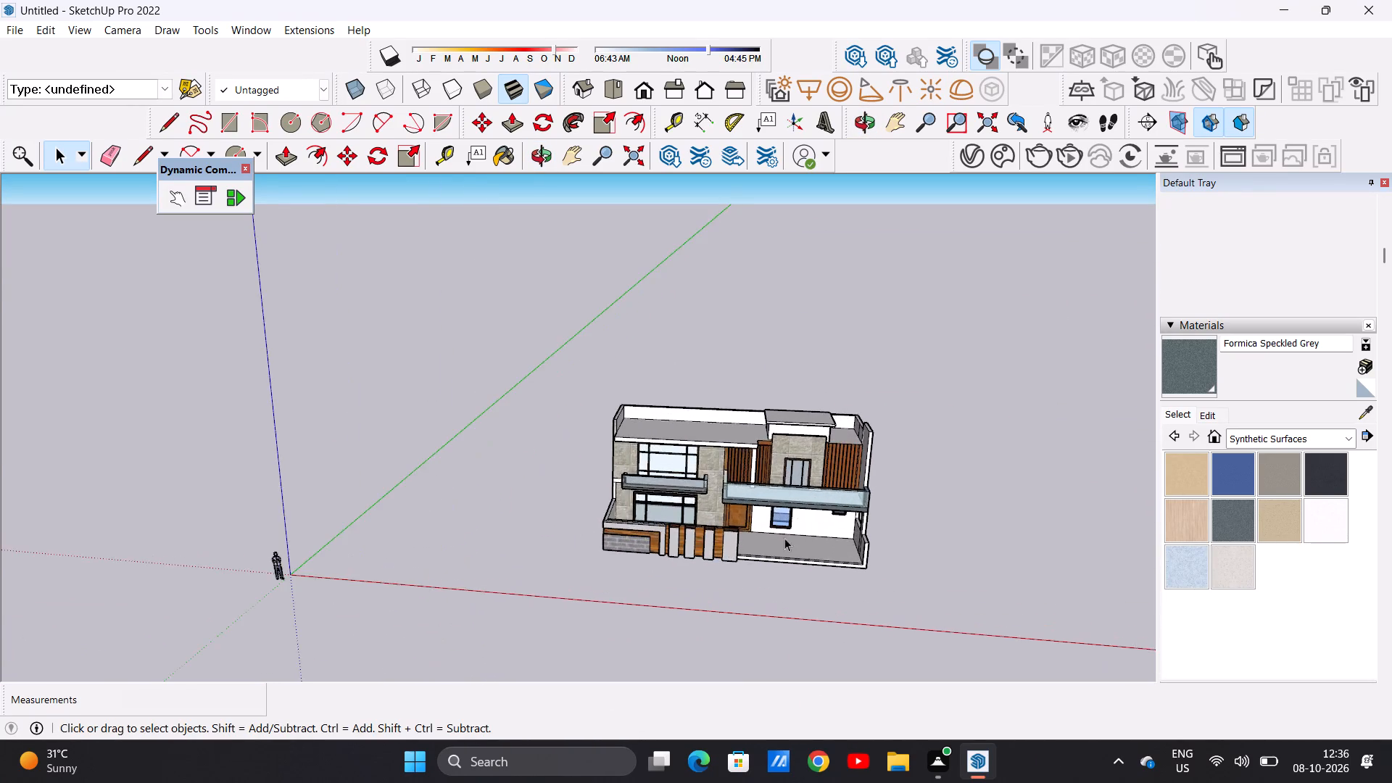
scroll(784, 538, "up", 7)
middle_click_drag(771, 545, 798, 433)
scroll(871, 469, "up", 2)
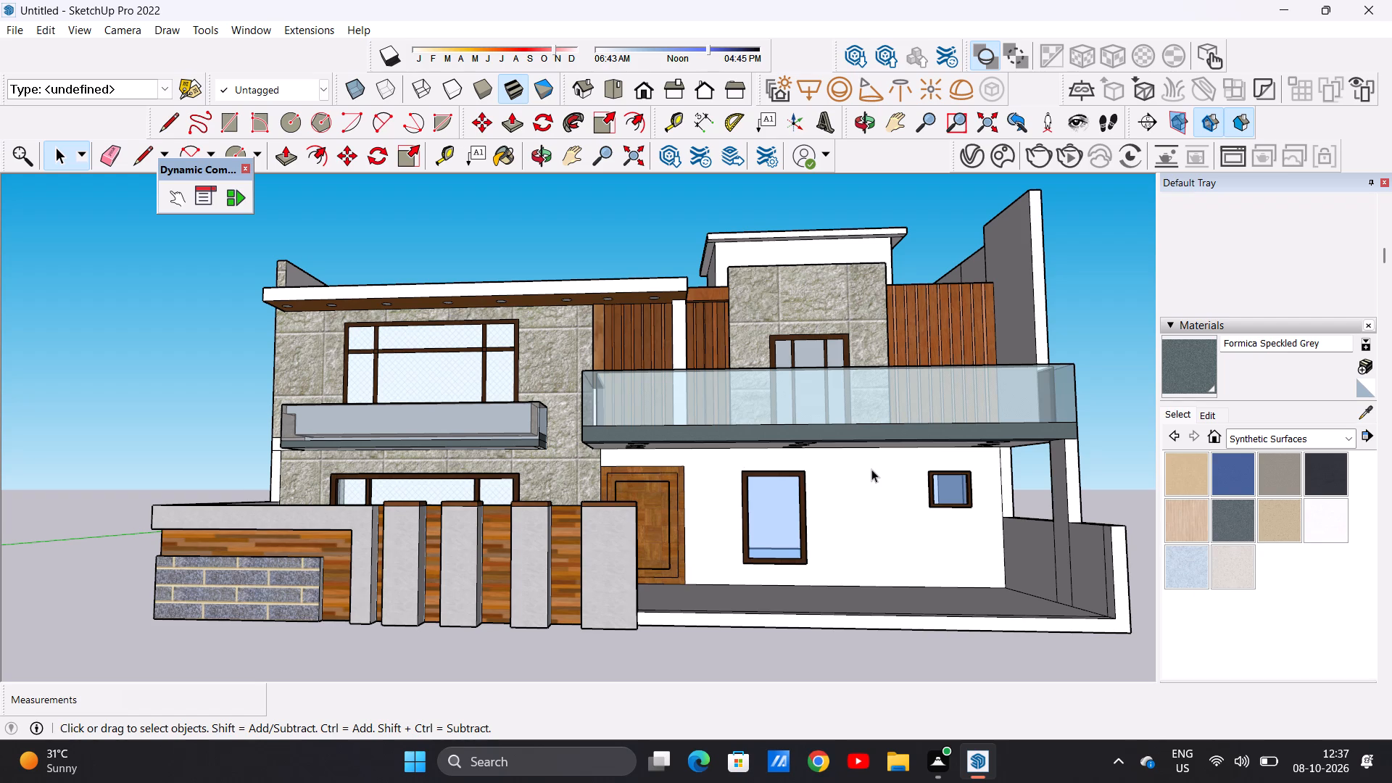
Paint the white ground-floor wall beneath the large balcony with Formica Beige from the Synthetic Surfaces materials.
scroll(854, 517, "up", 14)
scroll(862, 529, "down", 2)
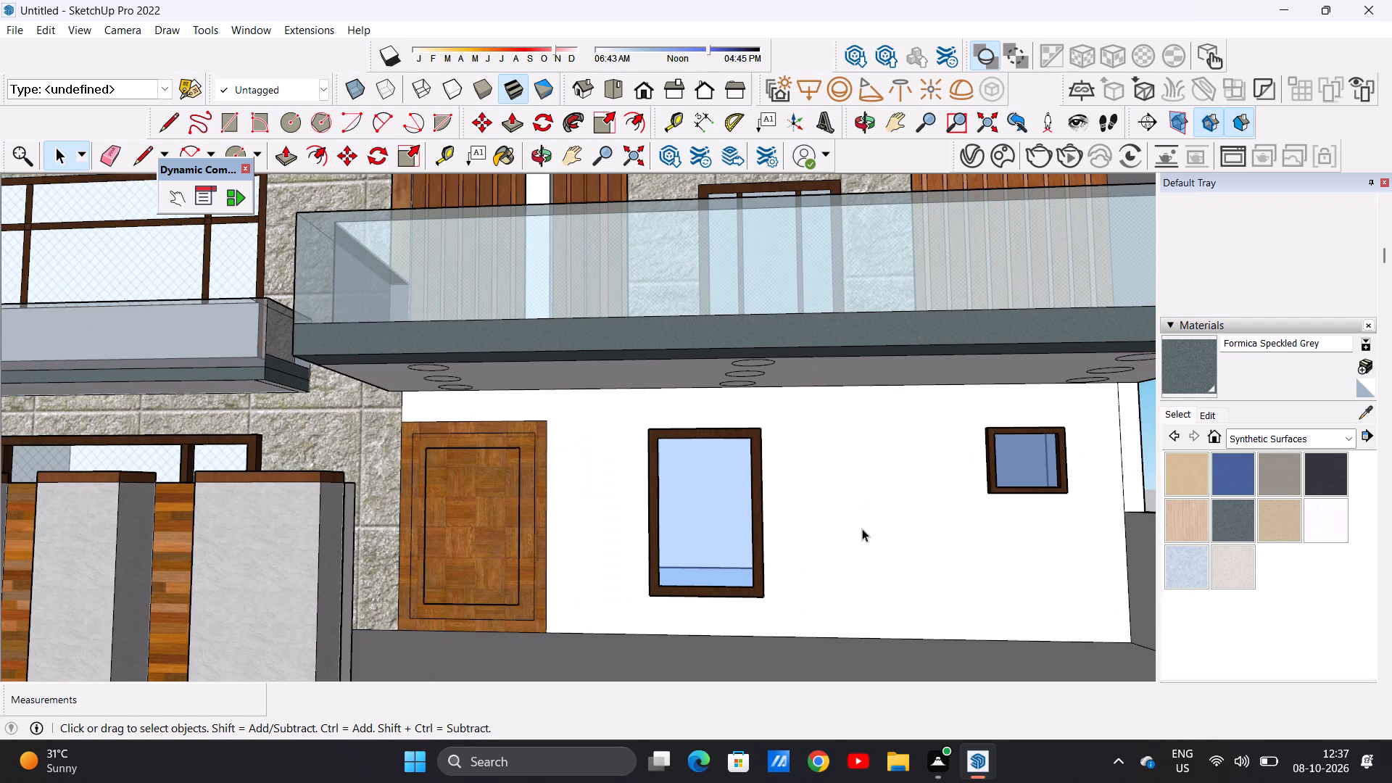
left_click(1177, 468)
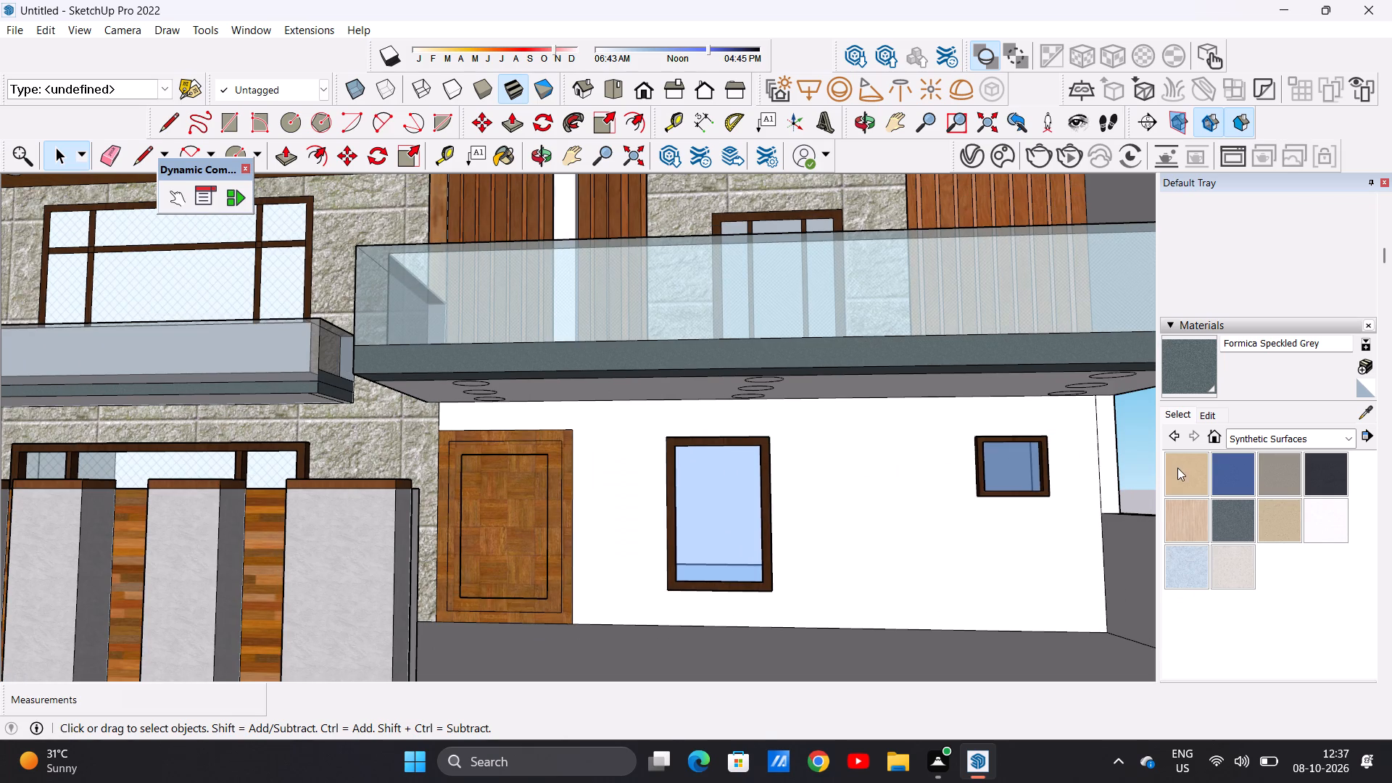
left_click(893, 518)
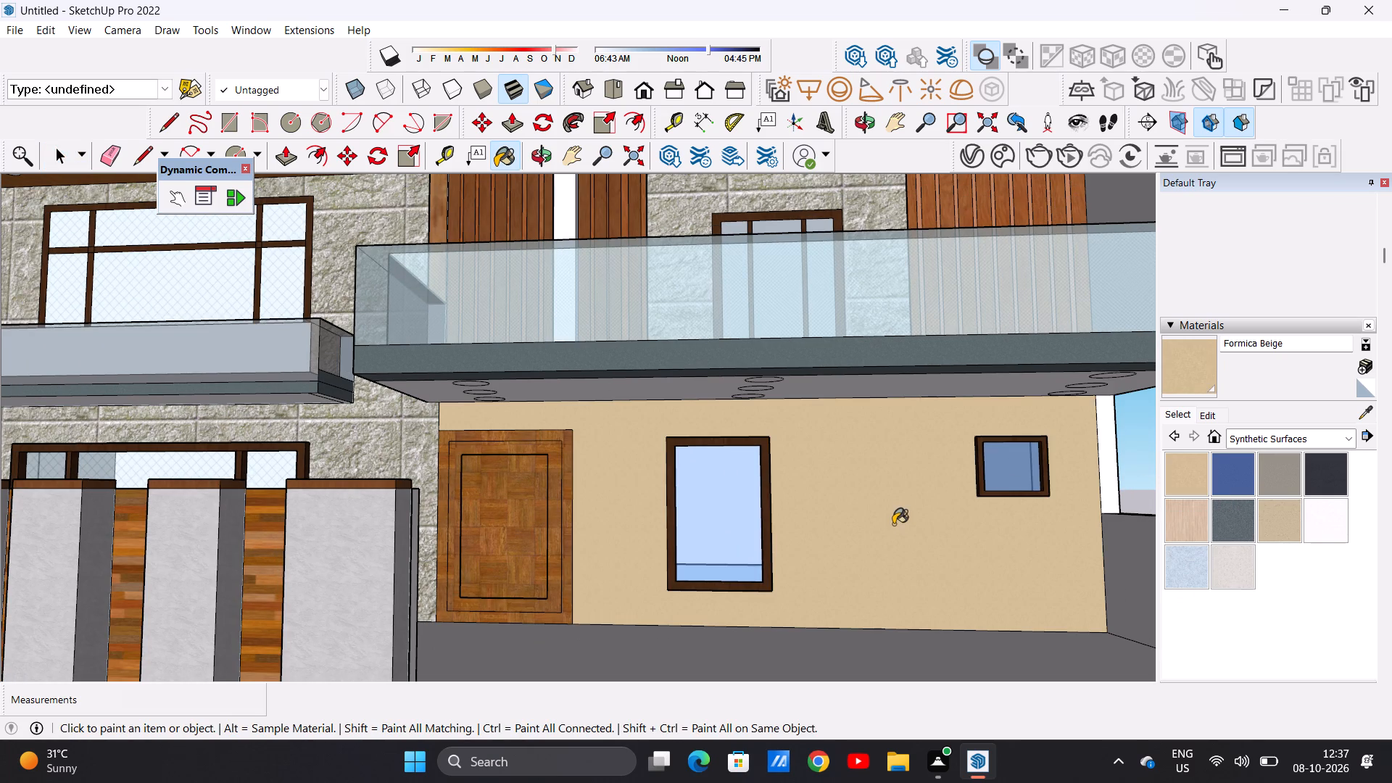
scroll(888, 536, "down", 3)
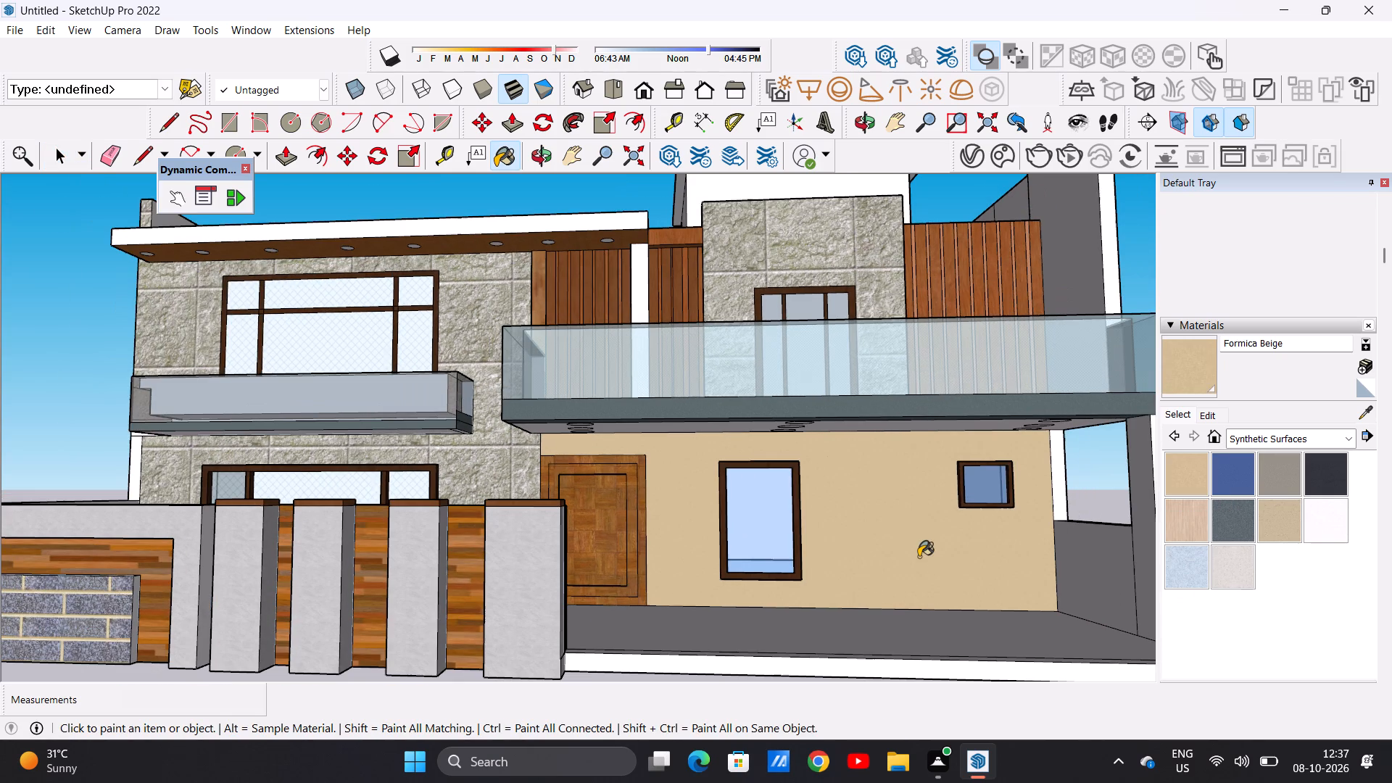
scroll(658, 470, "up", 3)
scroll(640, 550, "down", 8)
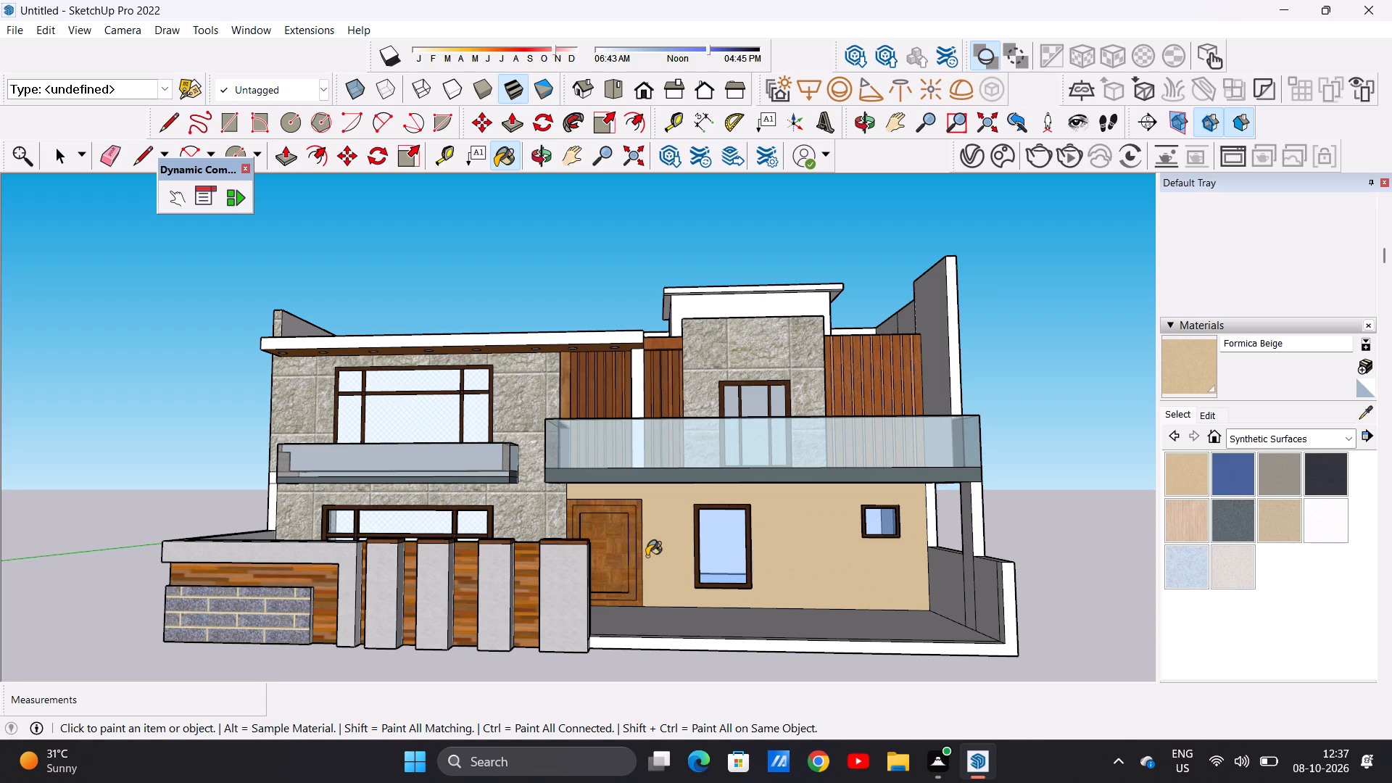
Paint the front and inner faces of the balcony's corner pillar and the opening's opposite jamb with Formica Beige.
scroll(647, 556, "down", 2)
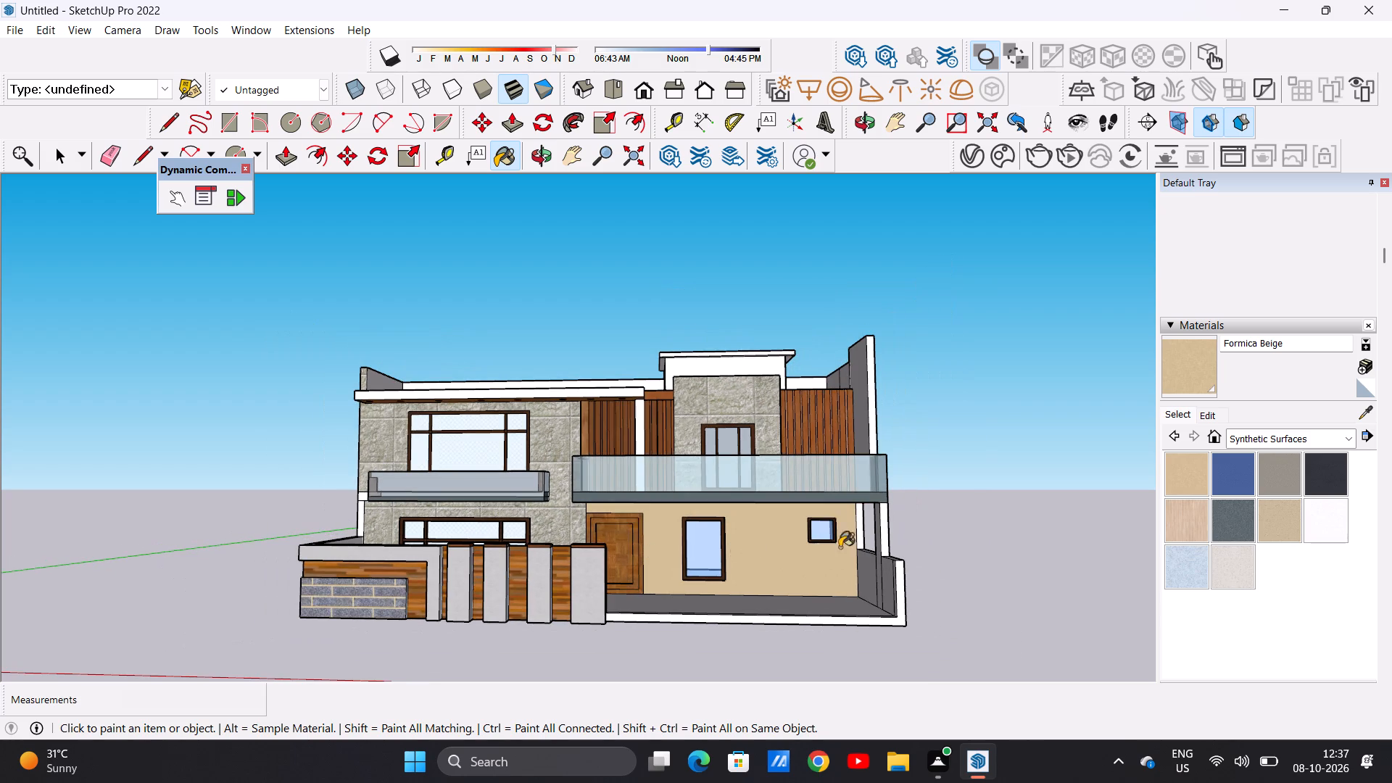
scroll(876, 539, "up", 10)
left_click(776, 558)
left_click_drag(737, 563, 817, 564)
middle_click_drag(827, 566, 897, 567)
scroll(924, 539, "up", 5)
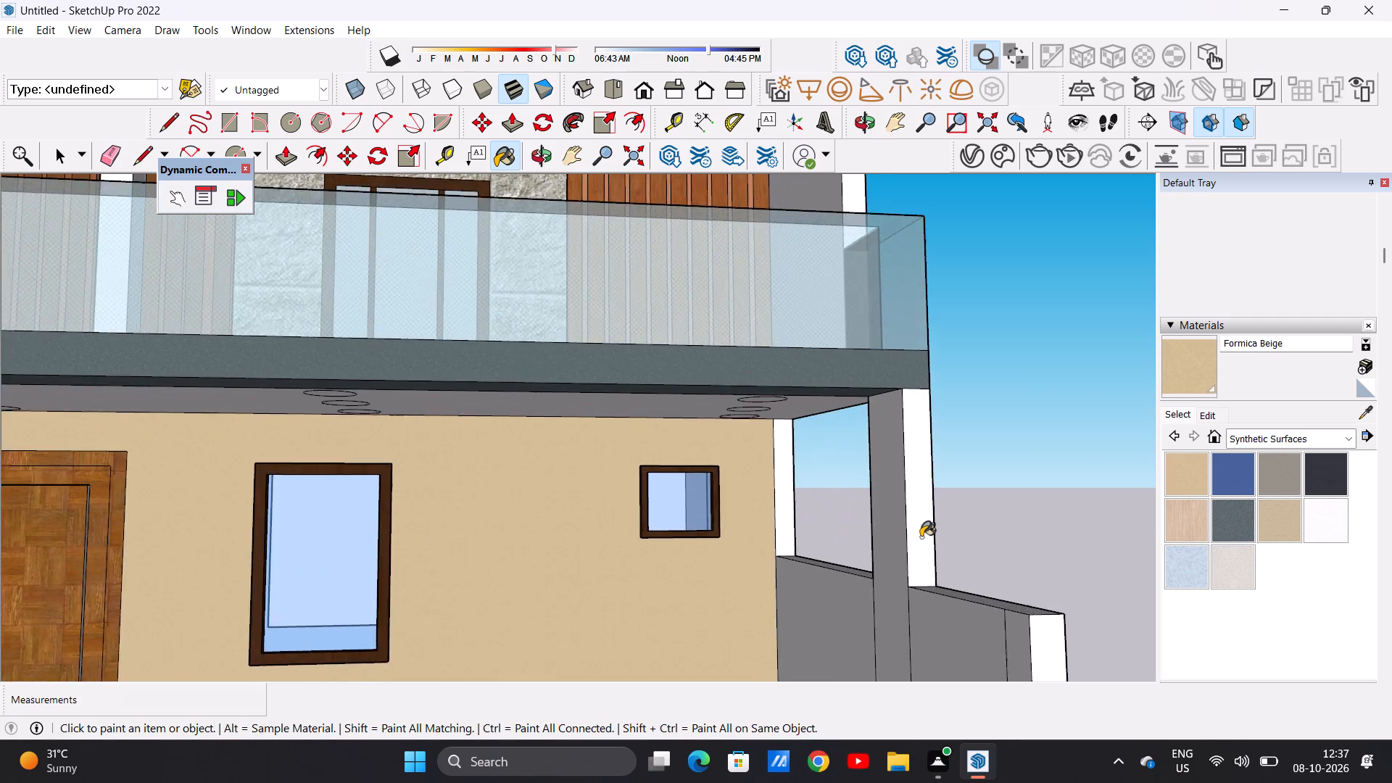
scroll(921, 537, "up", 3)
left_click(919, 533)
left_click(882, 546)
scroll(871, 564, "down", 7)
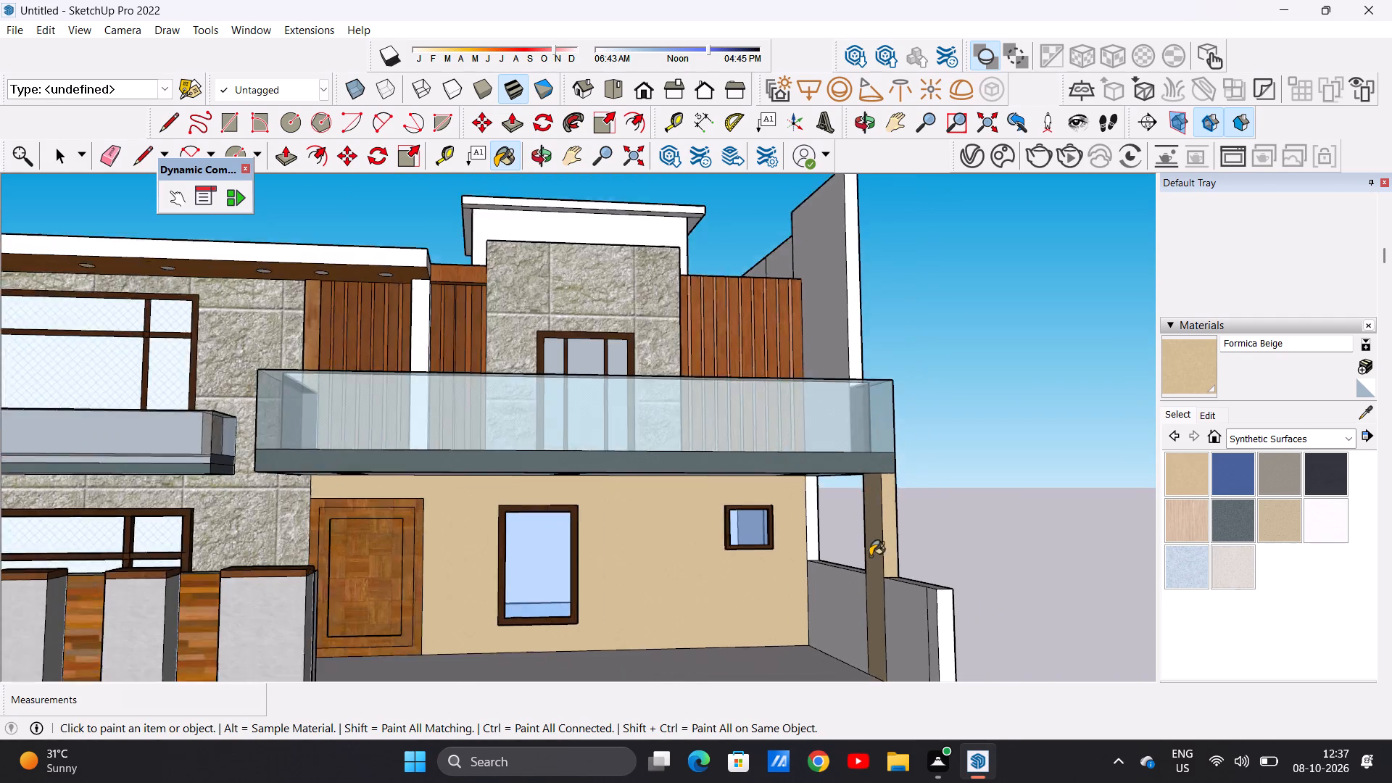
scroll(870, 556, "down", 7)
middle_click_drag(1004, 542, 711, 568)
scroll(824, 541, "up", 5)
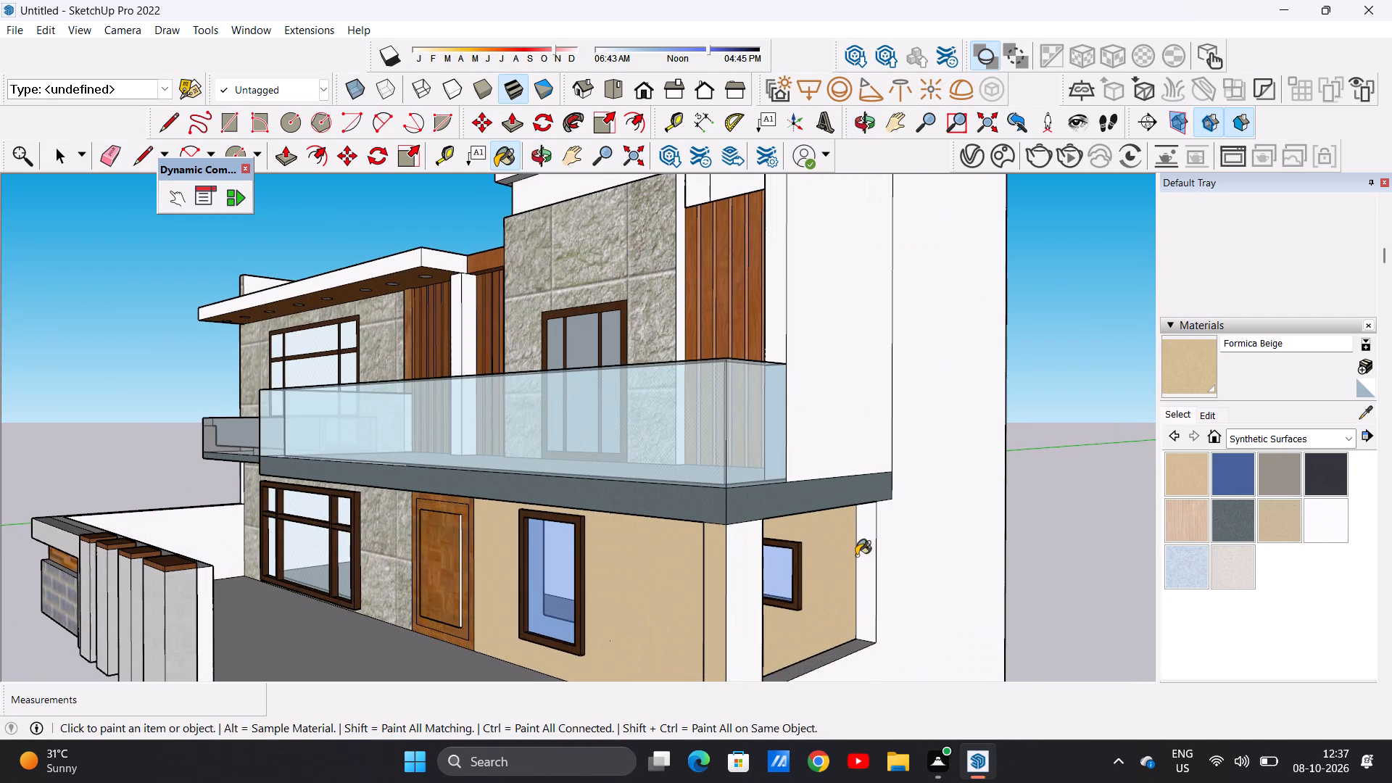
left_click(870, 556)
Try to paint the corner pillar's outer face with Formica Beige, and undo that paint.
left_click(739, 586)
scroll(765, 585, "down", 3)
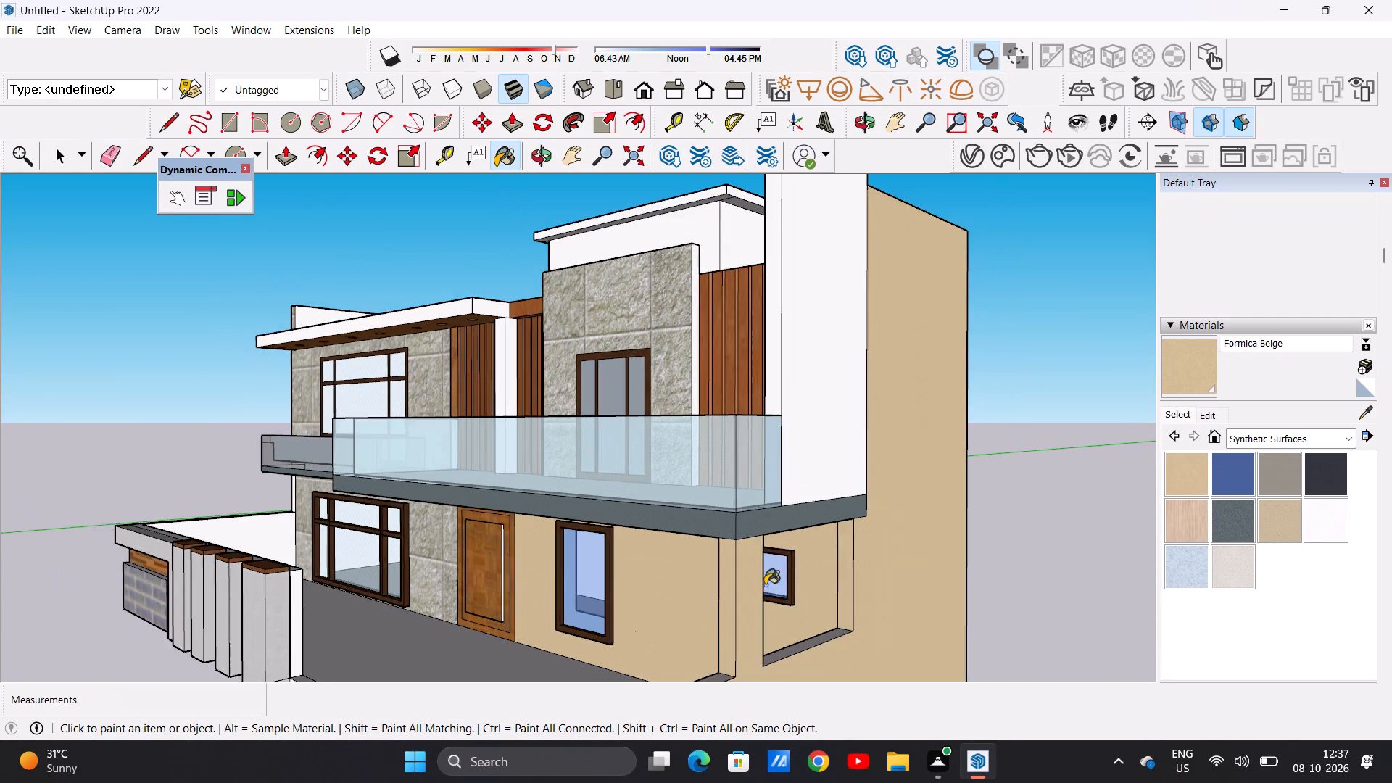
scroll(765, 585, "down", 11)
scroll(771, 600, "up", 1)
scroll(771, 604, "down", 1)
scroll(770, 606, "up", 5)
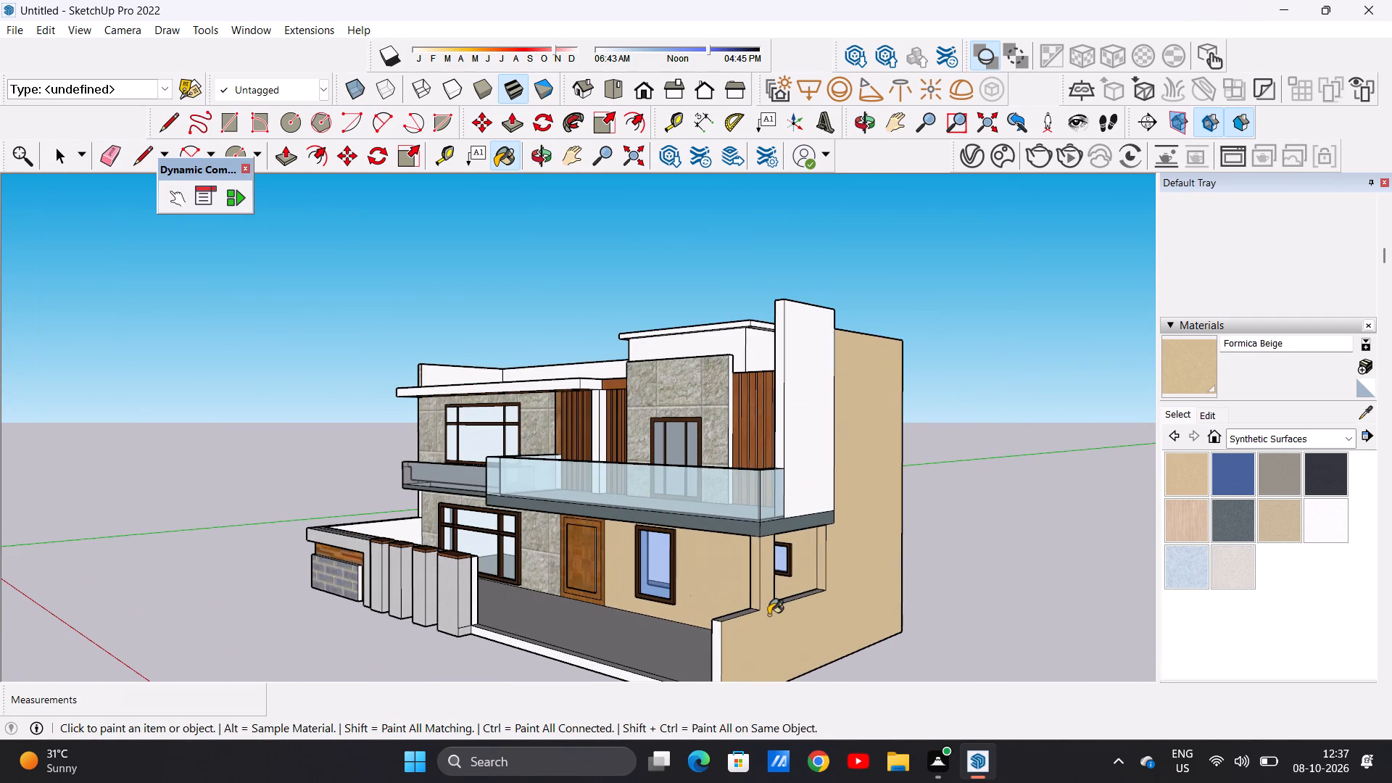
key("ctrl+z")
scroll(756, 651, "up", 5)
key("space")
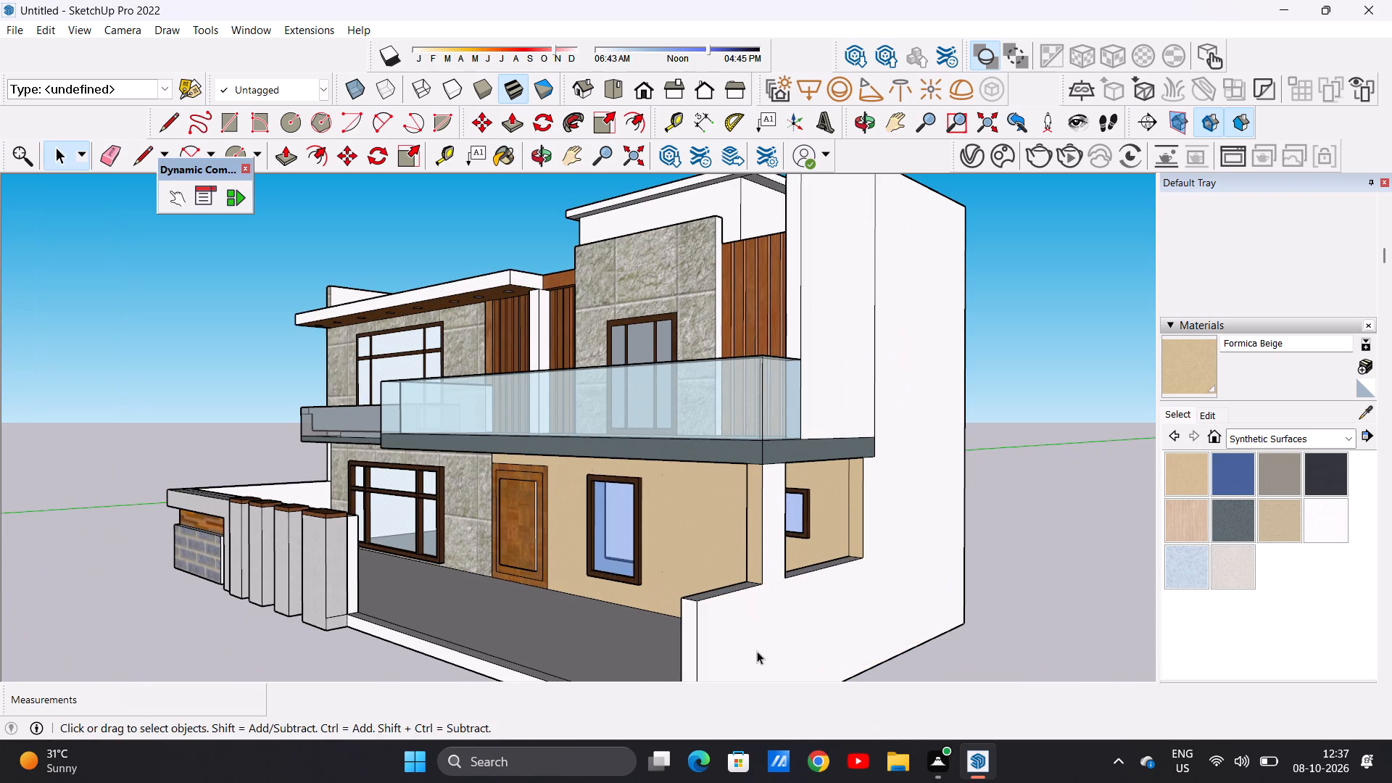
Draw a line across the base of the corner pillar's outer face to separate it from the side wall.
key("l")
scroll(770, 601, "up", 11)
left_click(748, 550)
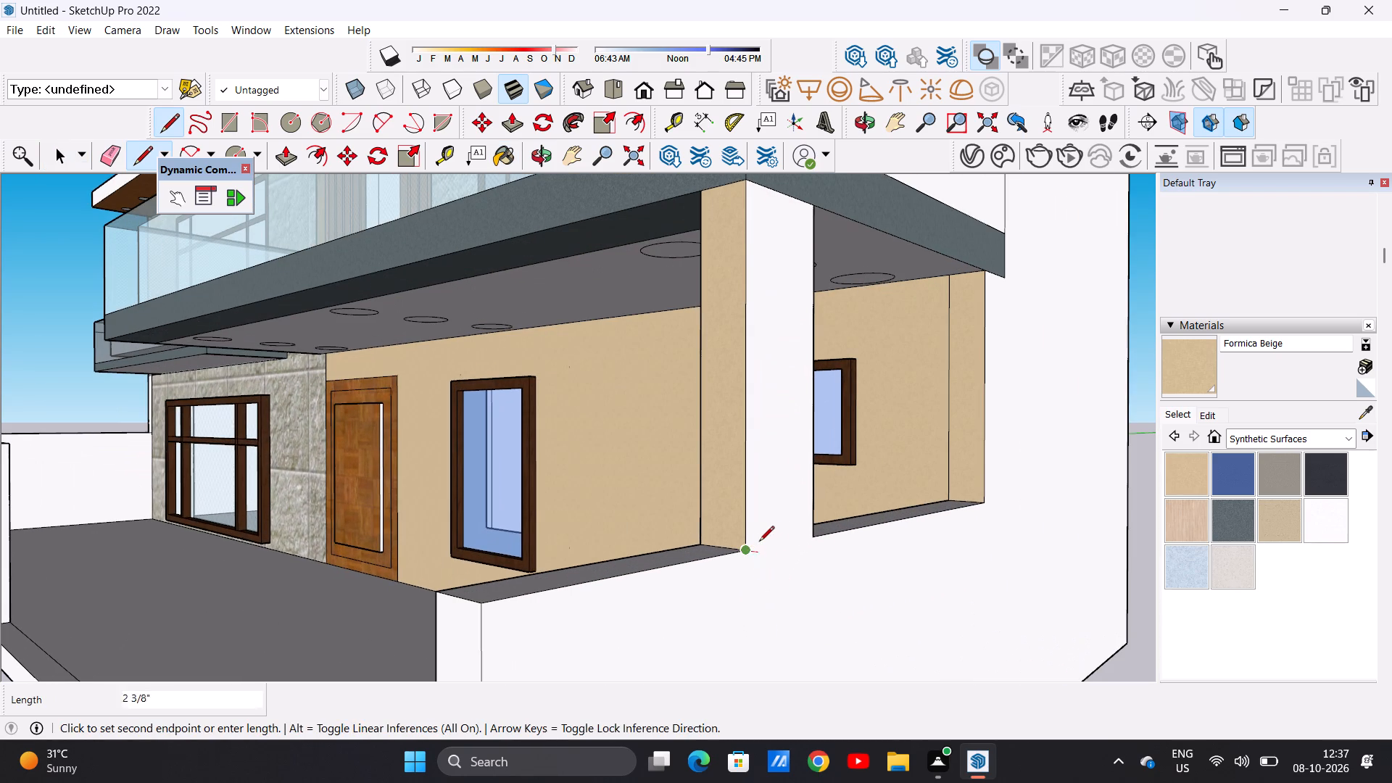
left_click(816, 534)
key("space")
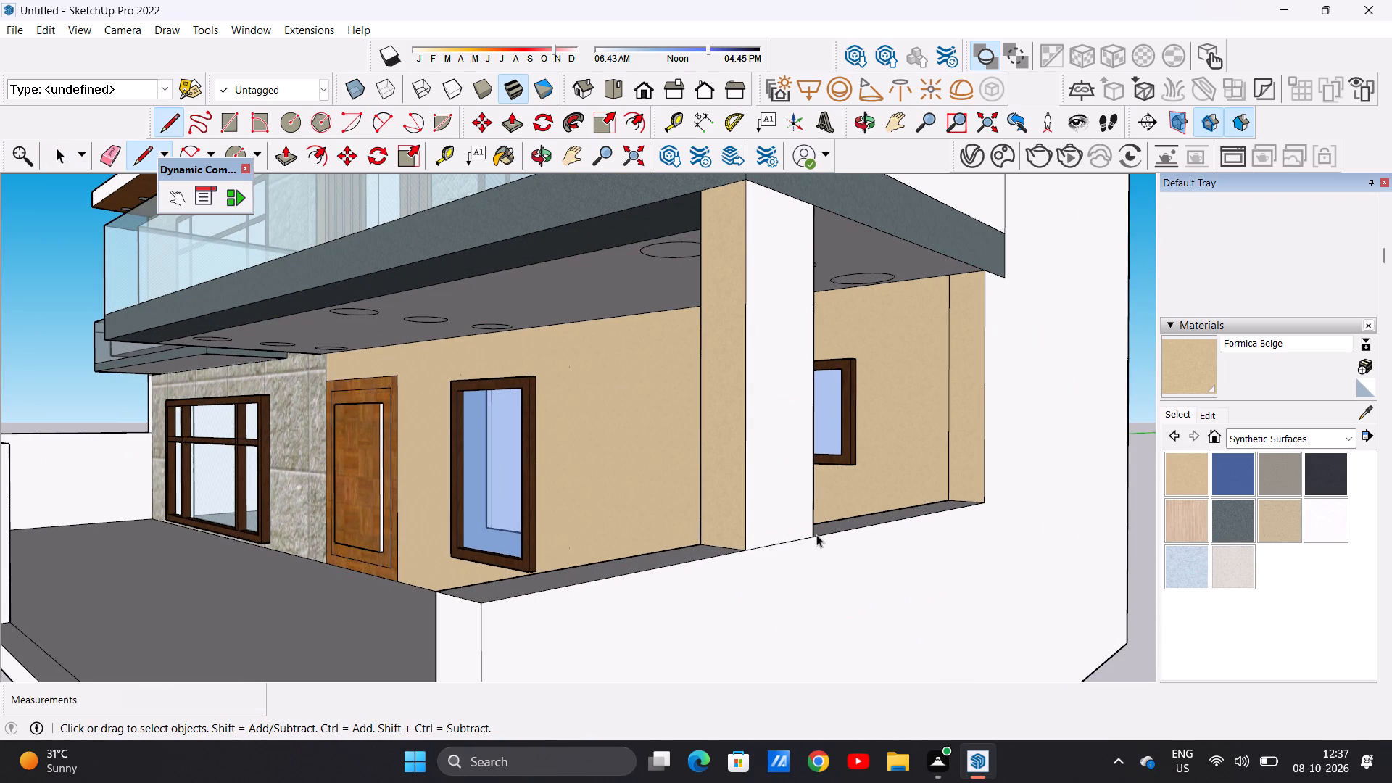
Paint the corner pillar's outer face and its rear face toward the house with Formica Beige.
left_click(1181, 386)
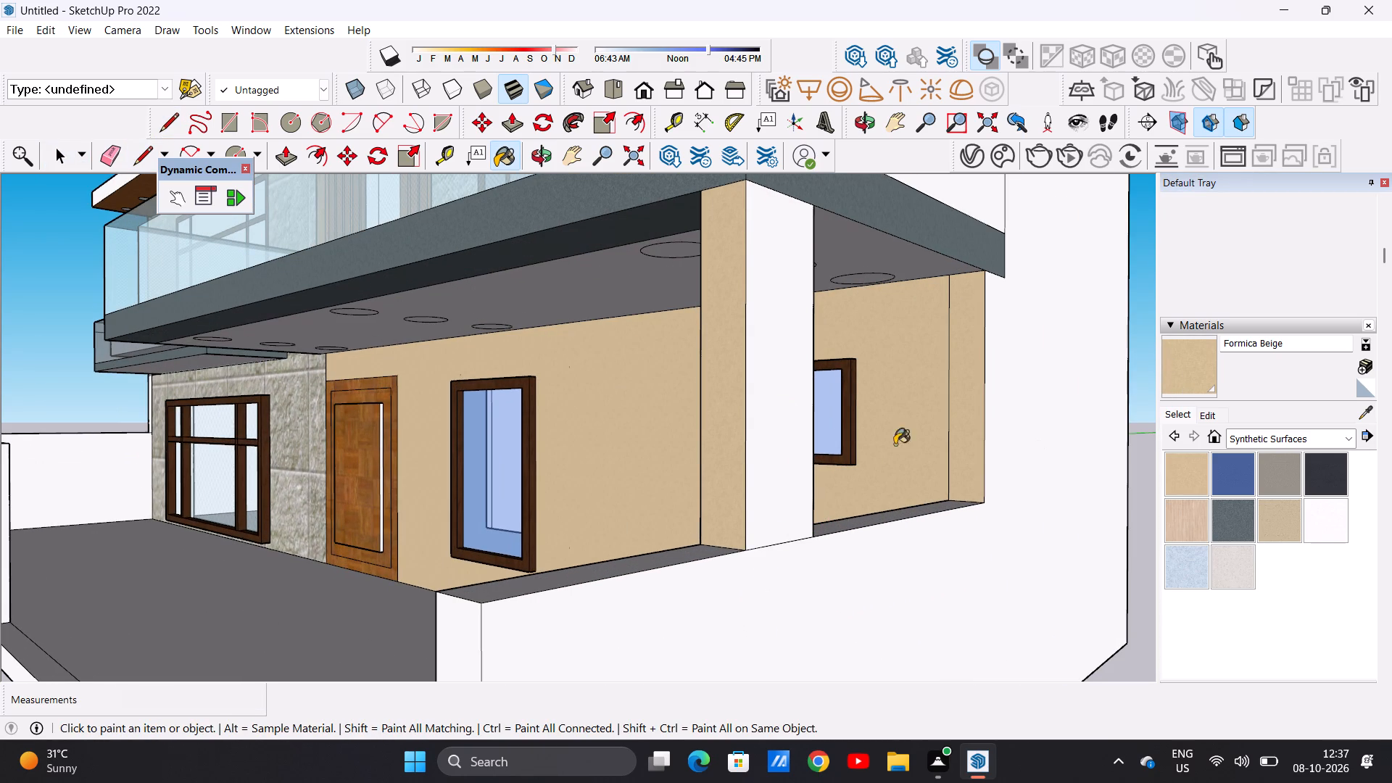
left_click(770, 454)
middle_click_drag(925, 461, 637, 510)
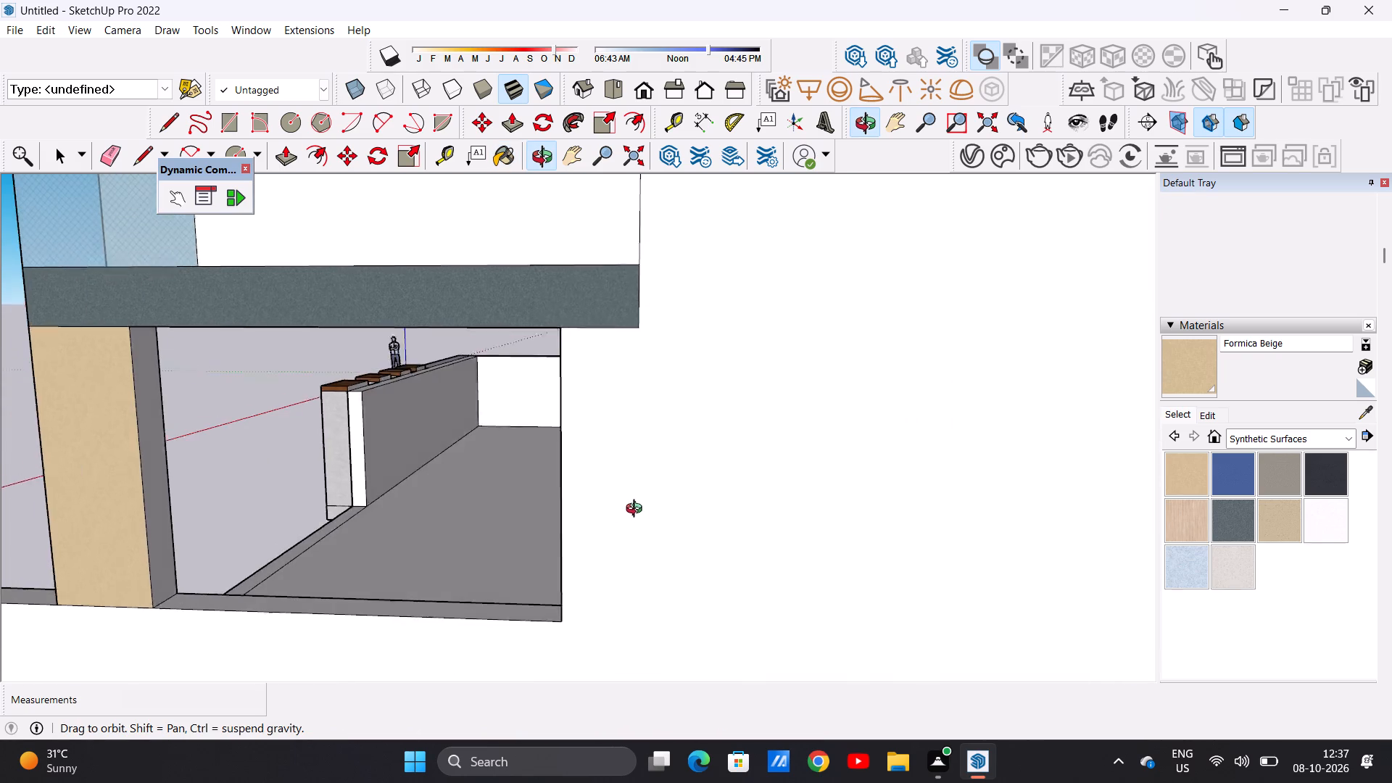
middle_click_drag(637, 510, 769, 494)
scroll(644, 568, "down", 8)
middle_click_drag(639, 561, 527, 568)
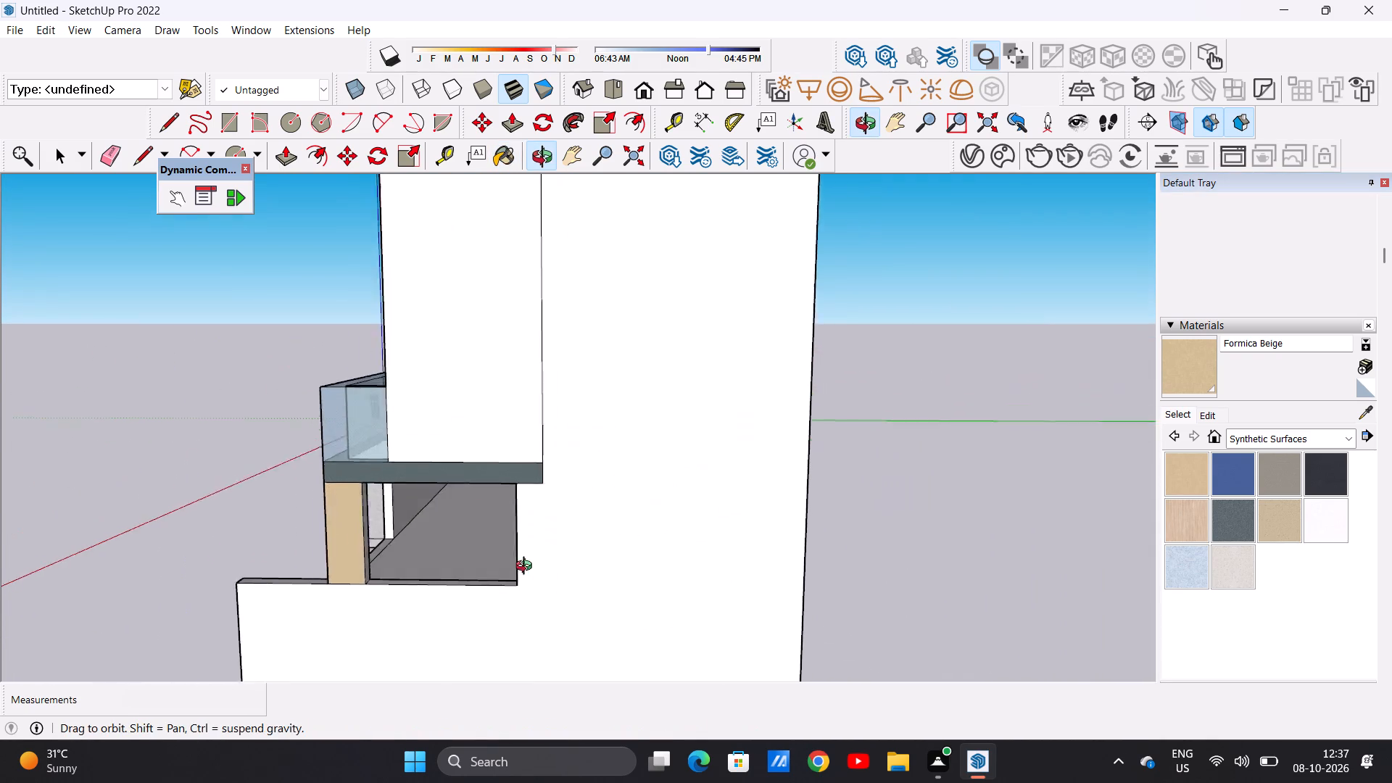
middle_click_drag(527, 568, 514, 564)
scroll(252, 494, "up", 5)
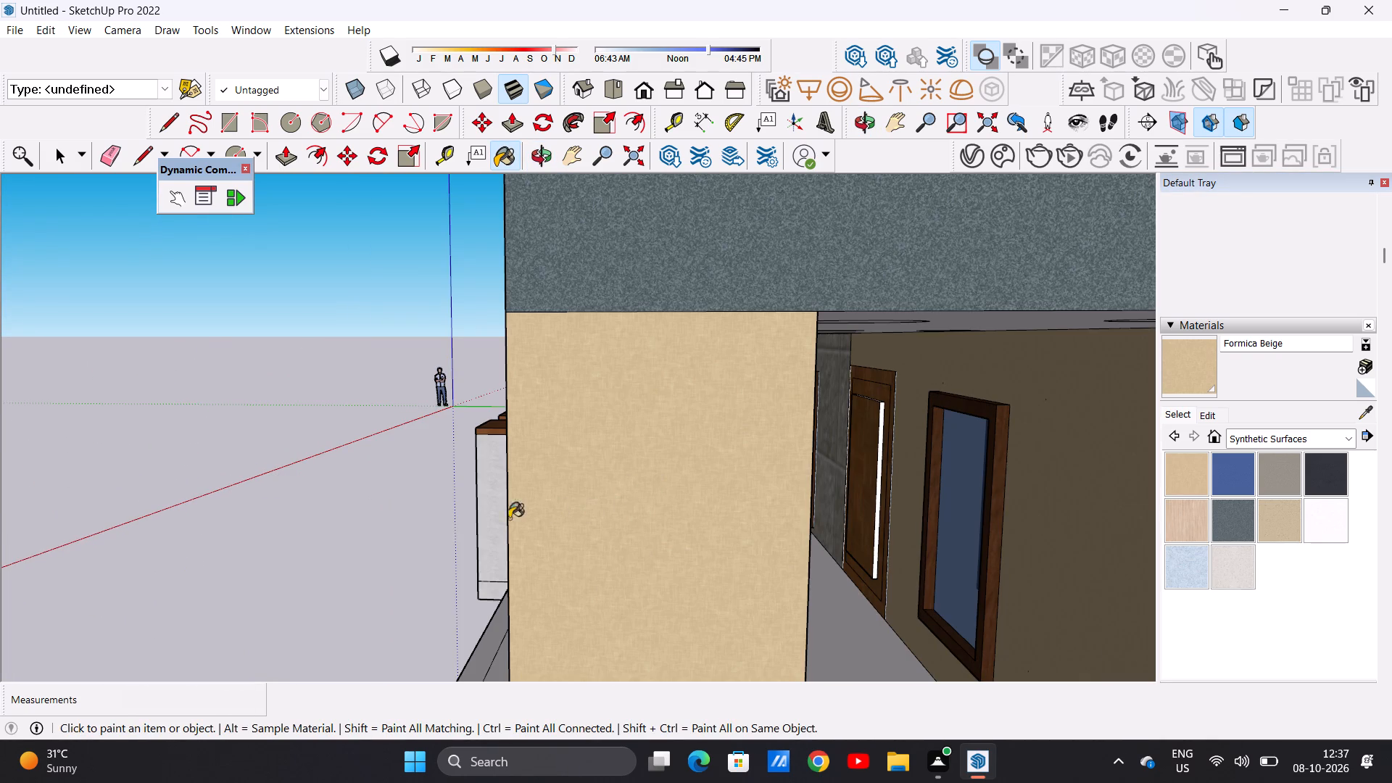
middle_click_drag(722, 510, 550, 513)
left_click(566, 500)
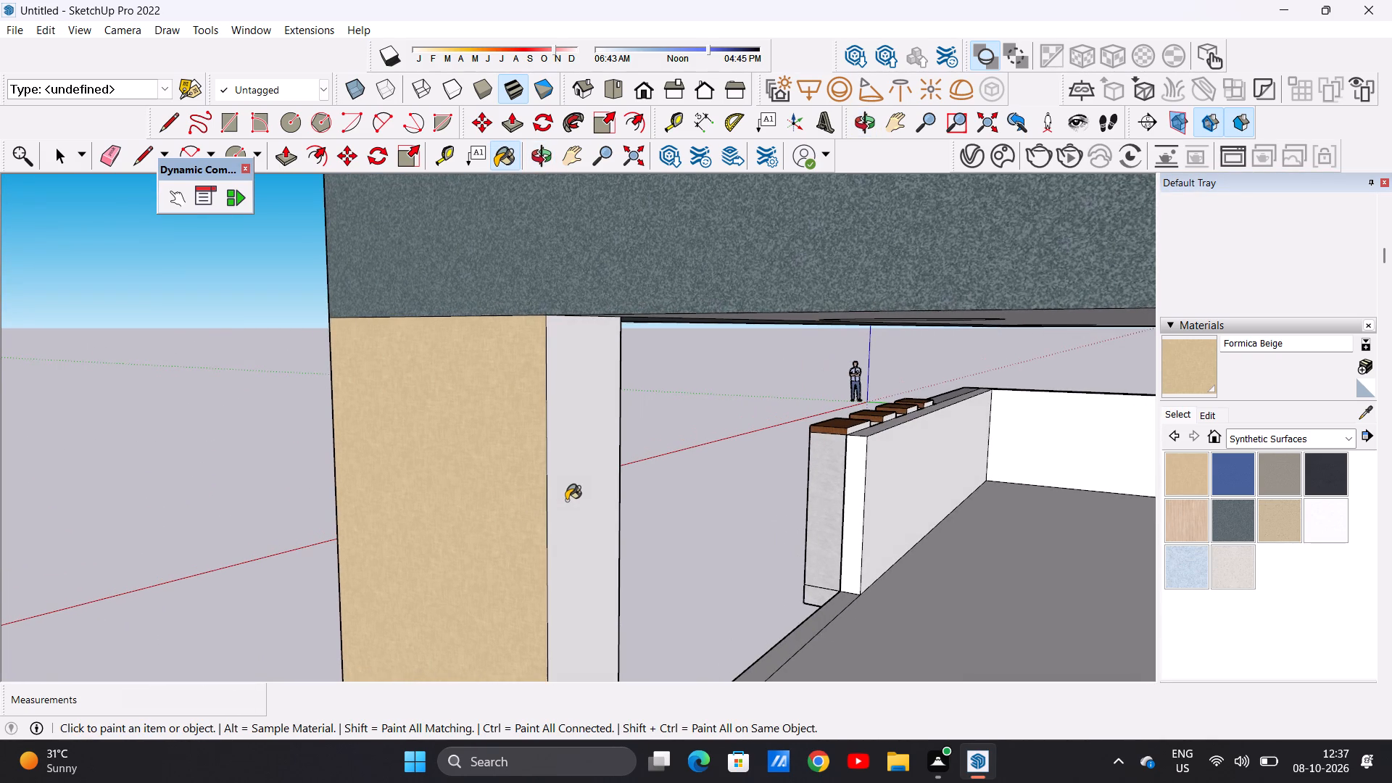
key("space")
scroll(653, 568, "down", 9)
middle_click_drag(631, 591, 1058, 588)
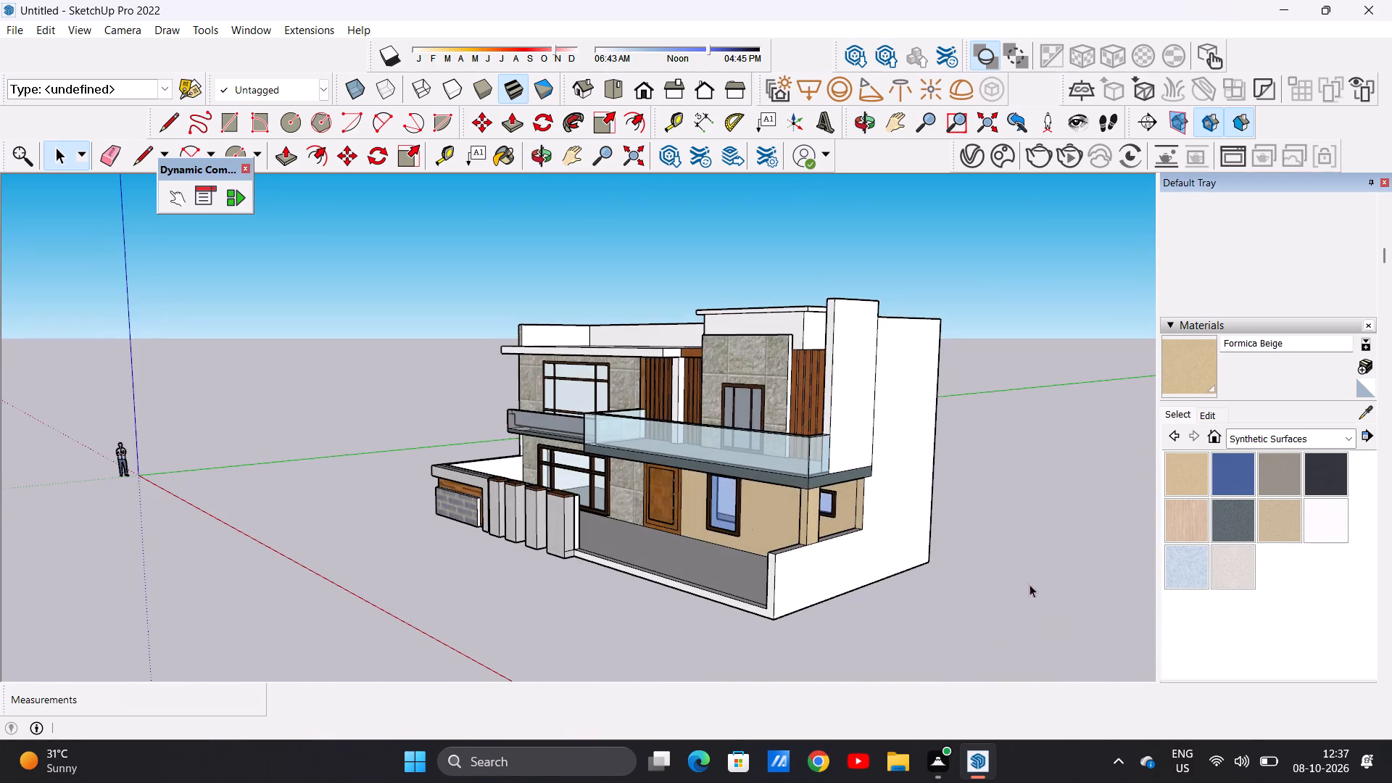
middle_click_drag(739, 572, 961, 561)
scroll(680, 463, "up", 6)
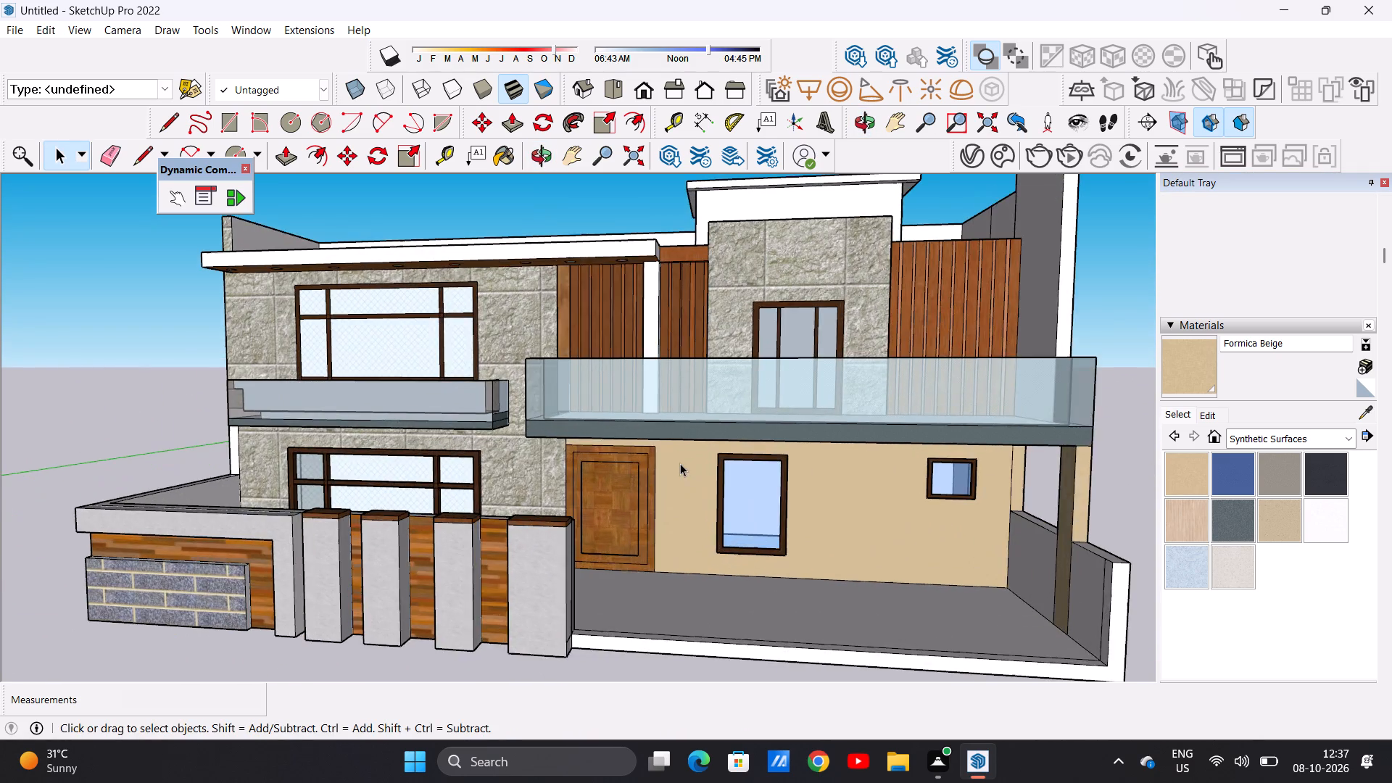
Paint the inner face, house-side return and top of the boundary wall near the small balcony with Formica Graystone.
scroll(680, 463, "down", 5)
middle_click_drag(681, 498, 348, 544)
scroll(468, 425, "up", 1)
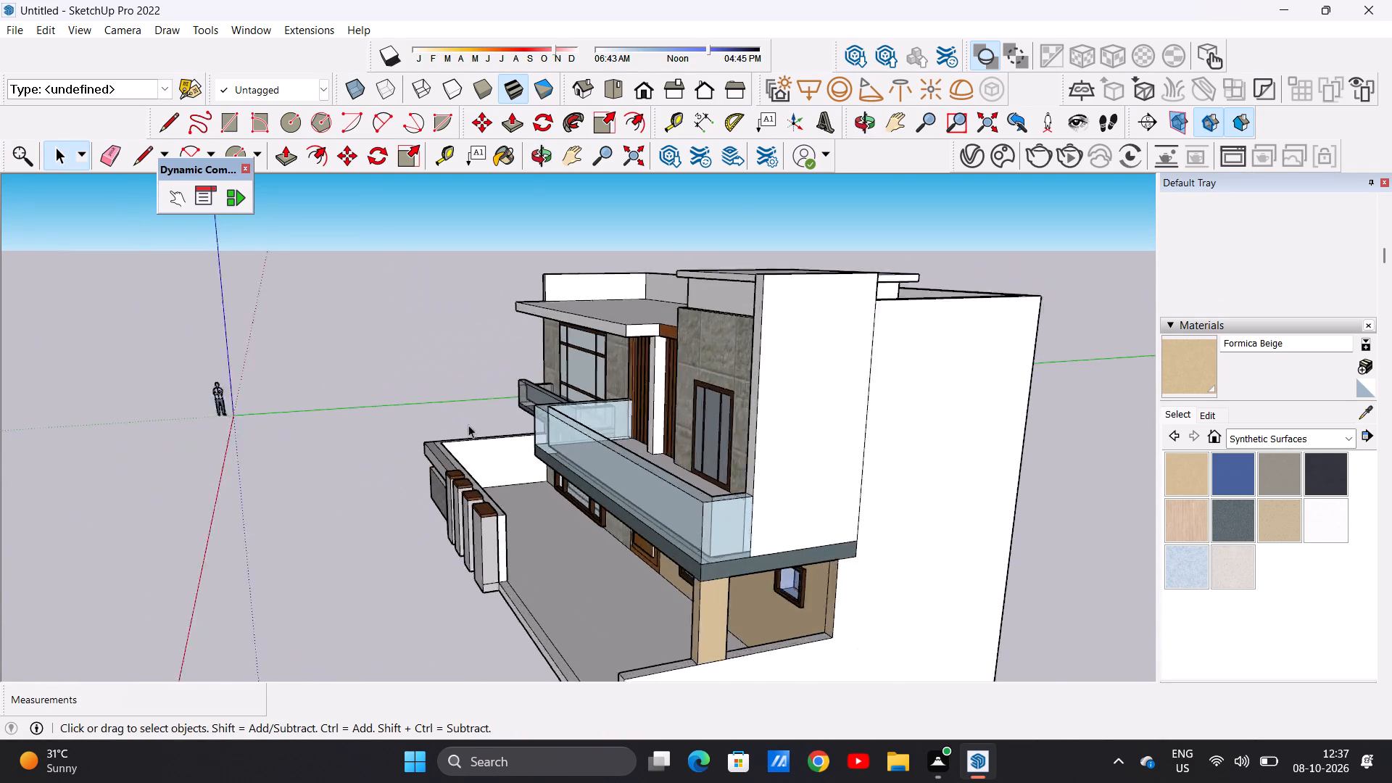
scroll(468, 425, "up", 9)
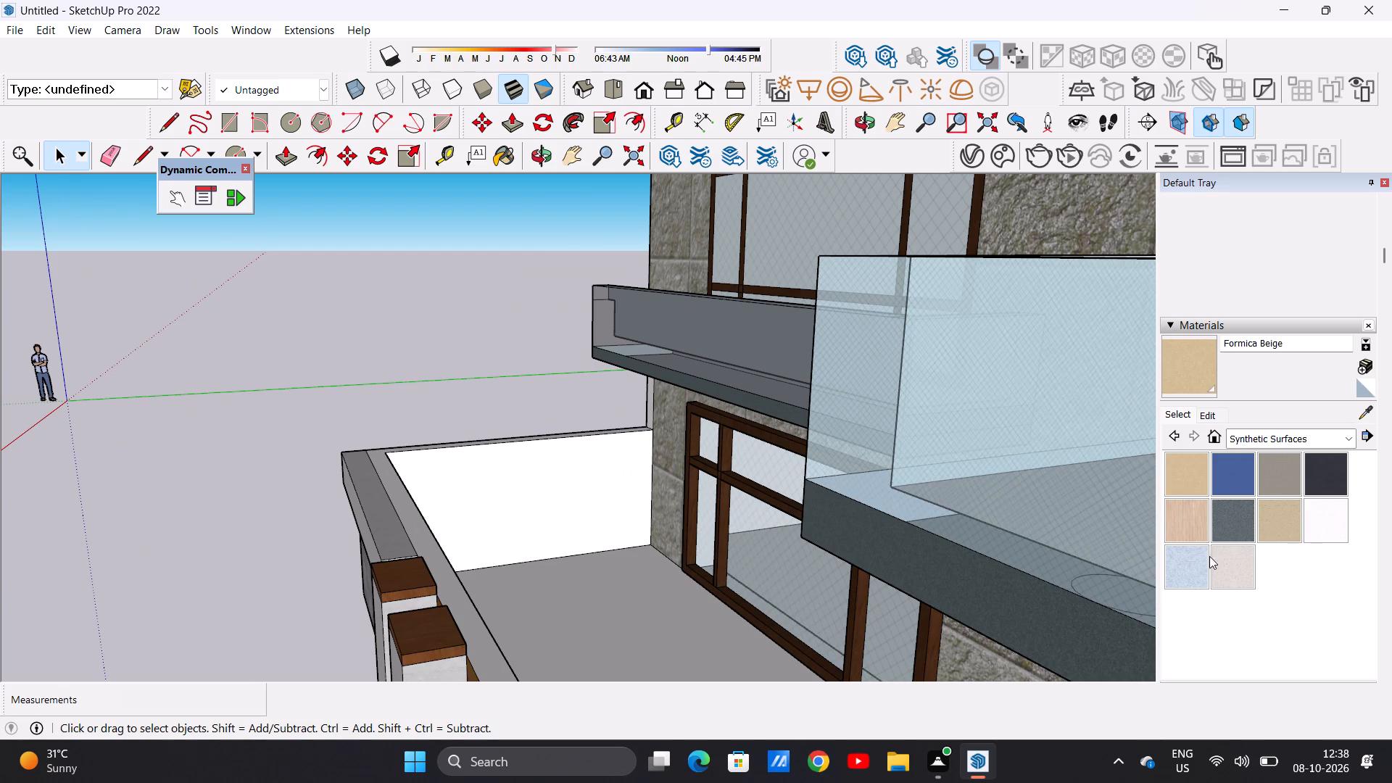
left_click(1289, 473)
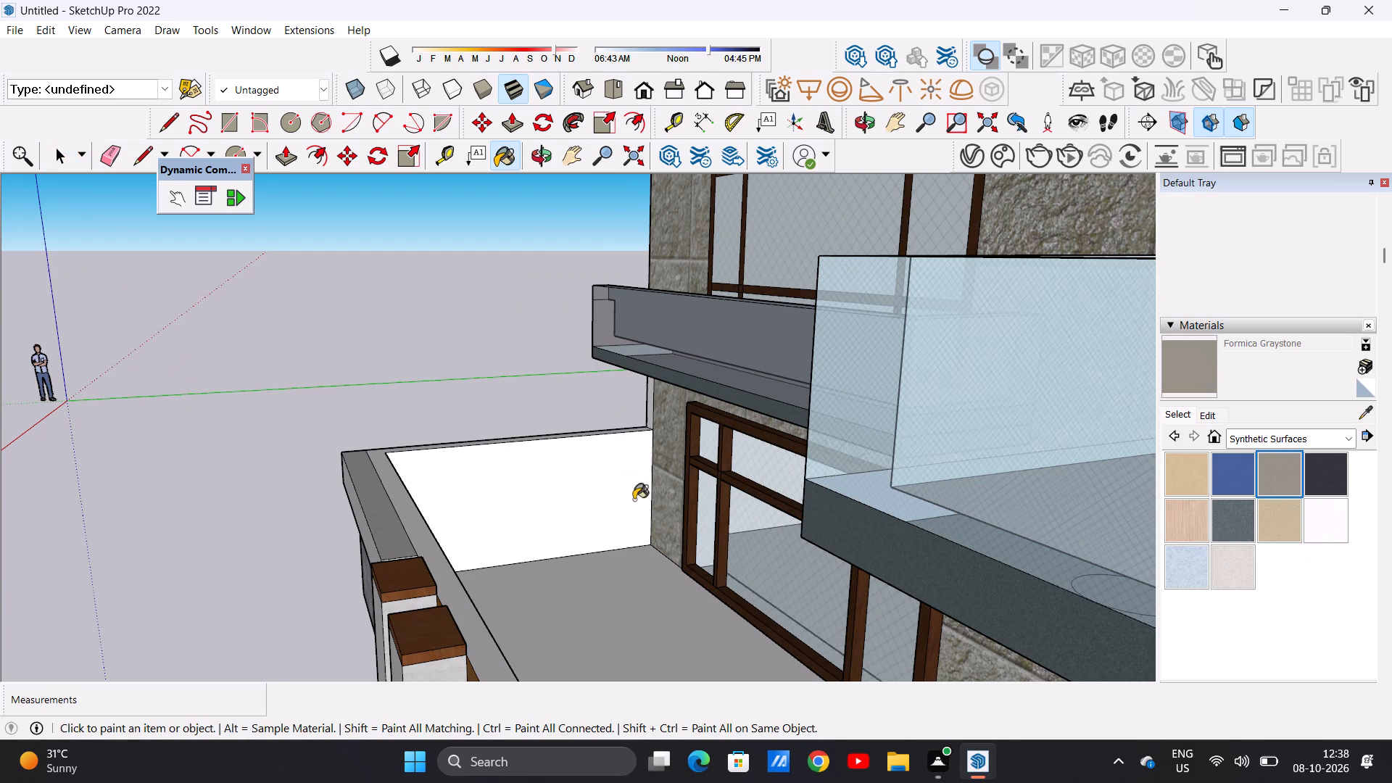
scroll(573, 490, "up", 5)
scroll(573, 489, "down", 1)
left_click(573, 489)
scroll(676, 352, "up", 4)
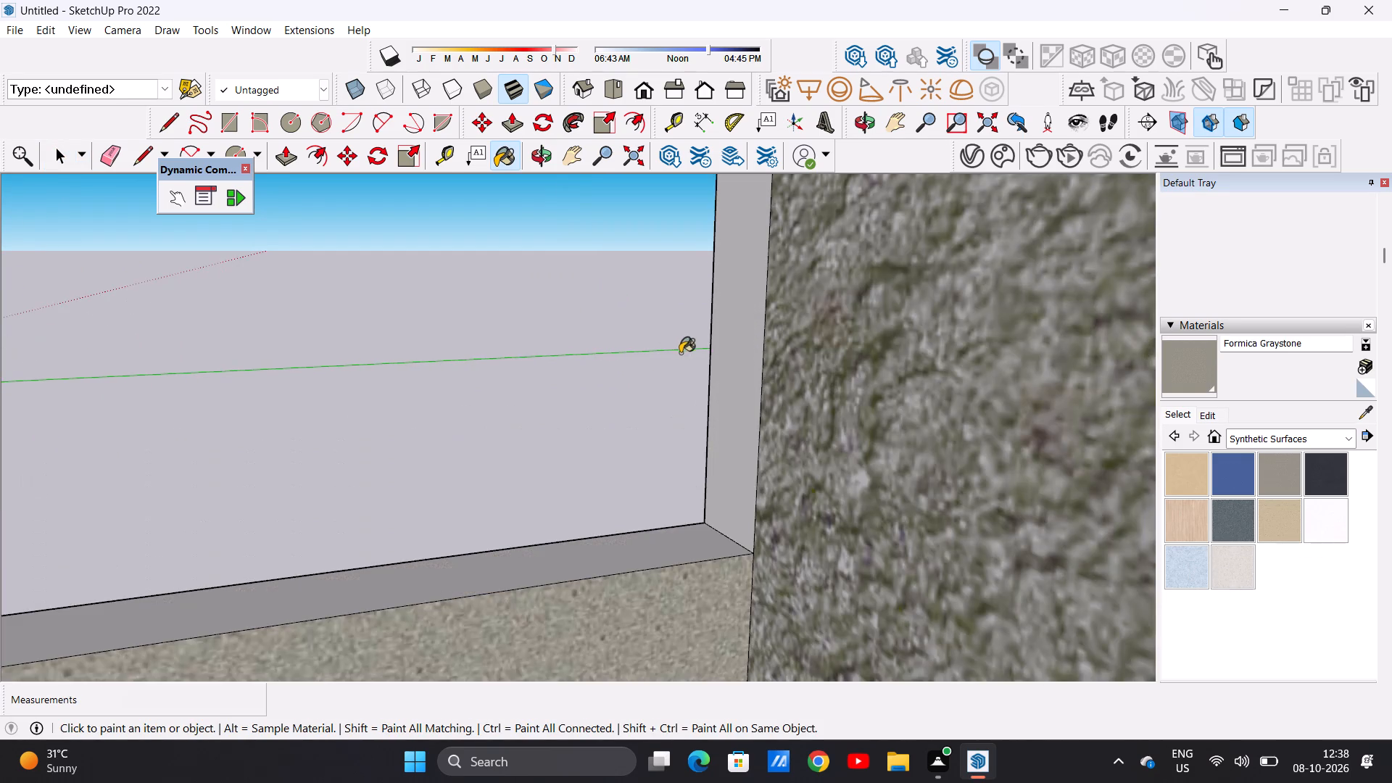
scroll(698, 385, "down", 3)
left_click(713, 394)
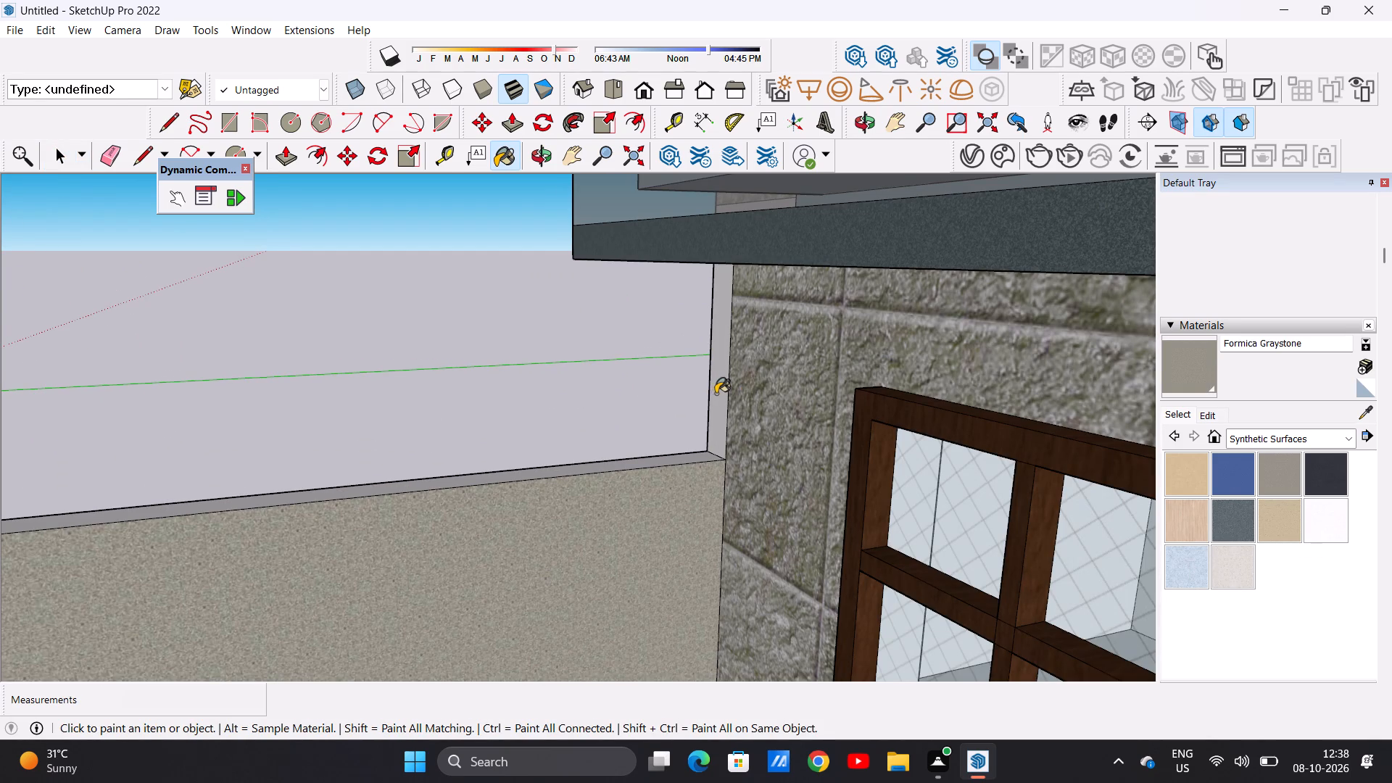
scroll(699, 437, "up", 5)
scroll(705, 463, "down", 3)
left_click(713, 531)
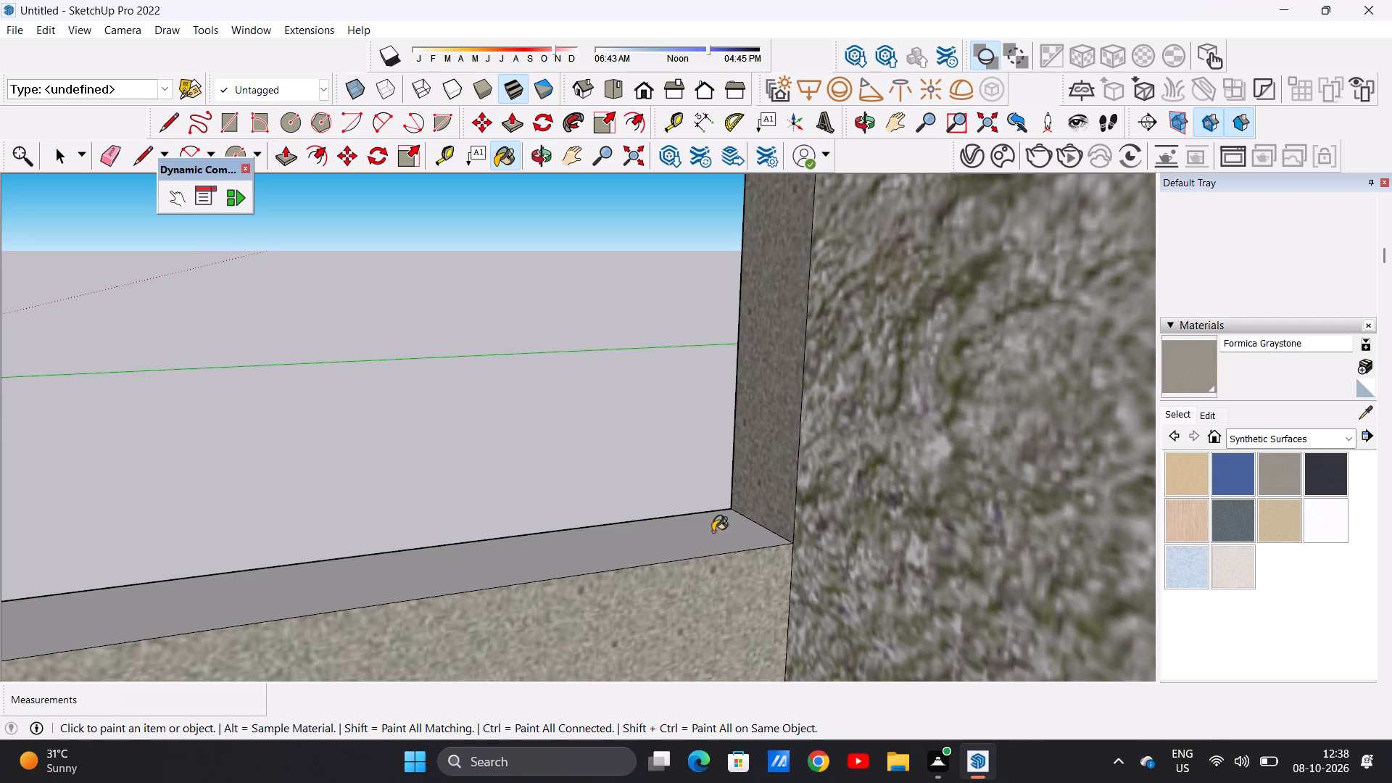
Paint the front boundary wall's inner face and its white end beside the last pier with Formica Graystone.
scroll(690, 562, "down", 16)
scroll(684, 527, "down", 8)
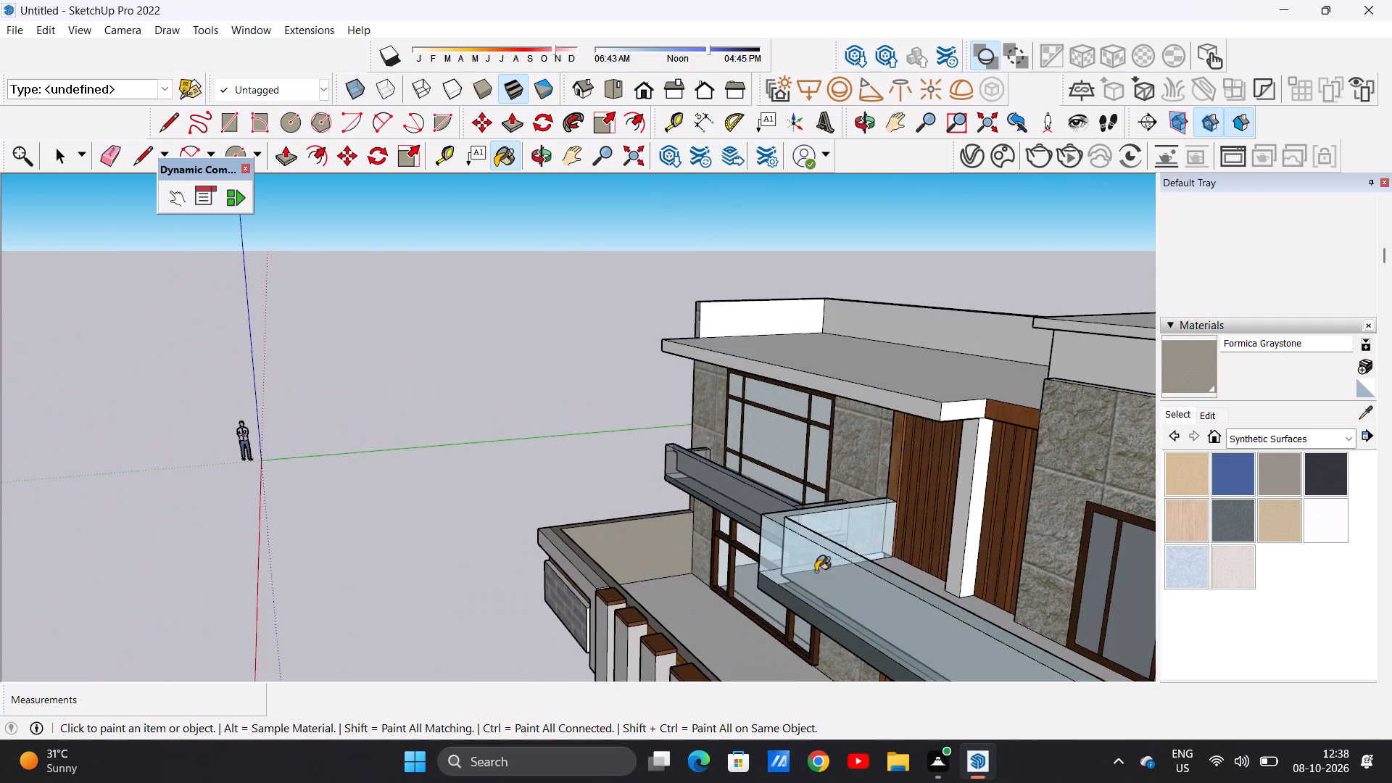
middle_click_drag(814, 571, 634, 597)
scroll(595, 587, "up", 9)
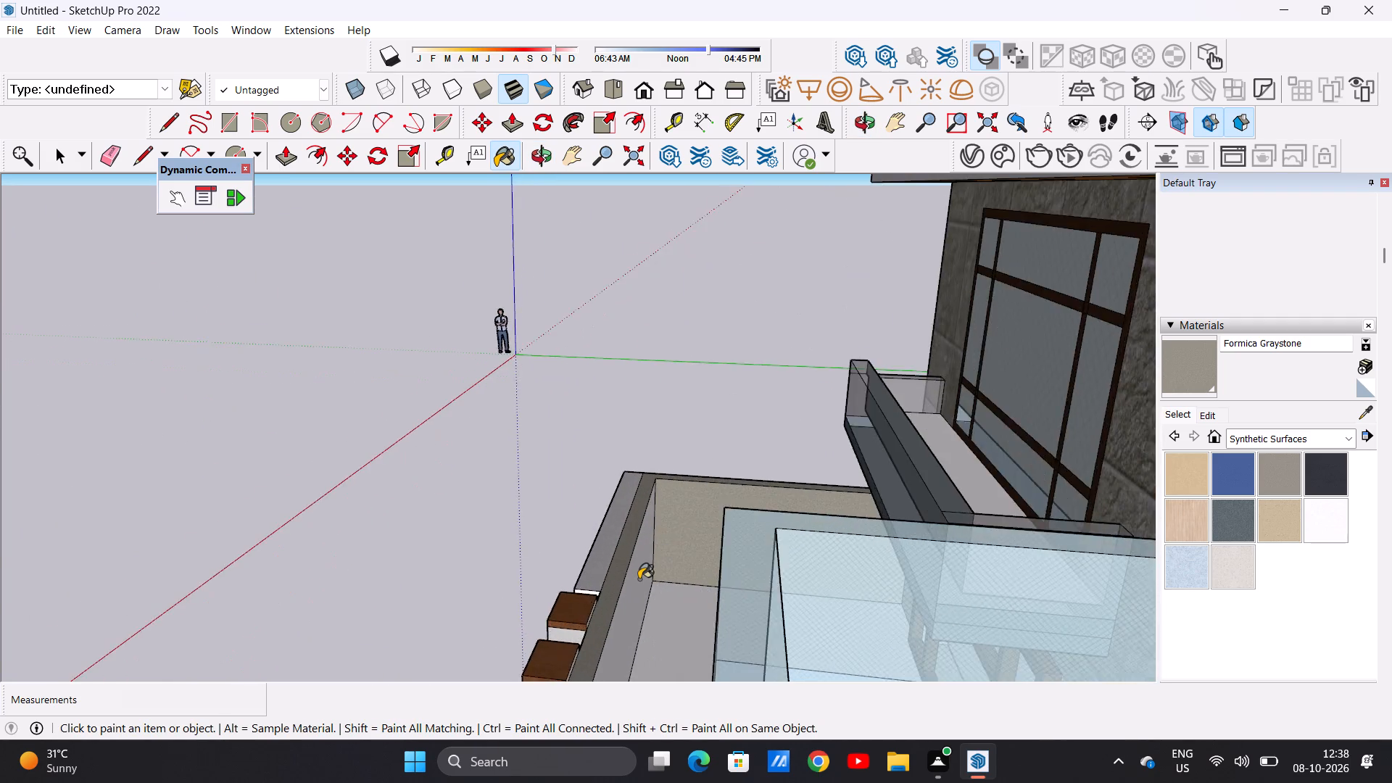
scroll(639, 579, "up", 10)
left_click(566, 589)
scroll(635, 581, "down", 9)
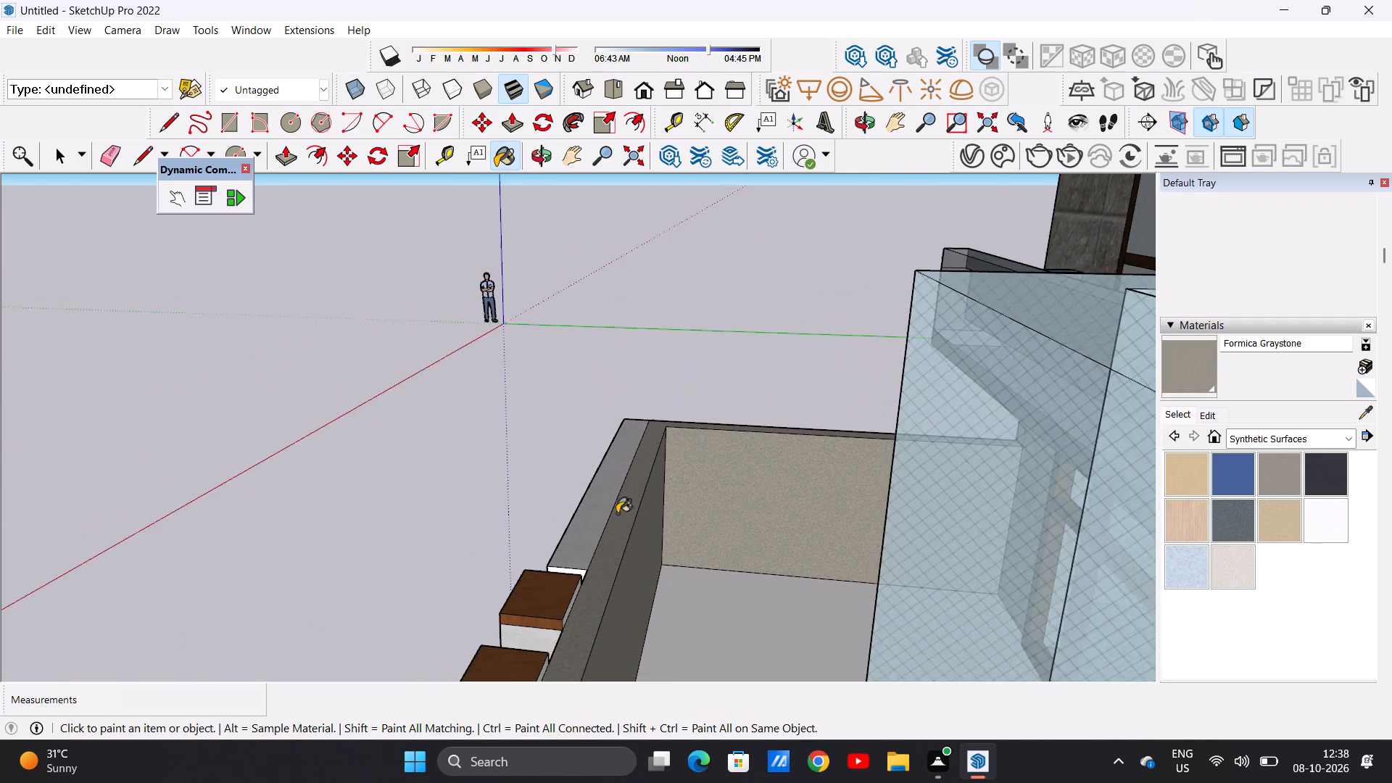
scroll(617, 513, "down", 13)
middle_click_drag(503, 691, 644, 655)
middle_click_drag(528, 604, 654, 571)
scroll(625, 632, "up", 10)
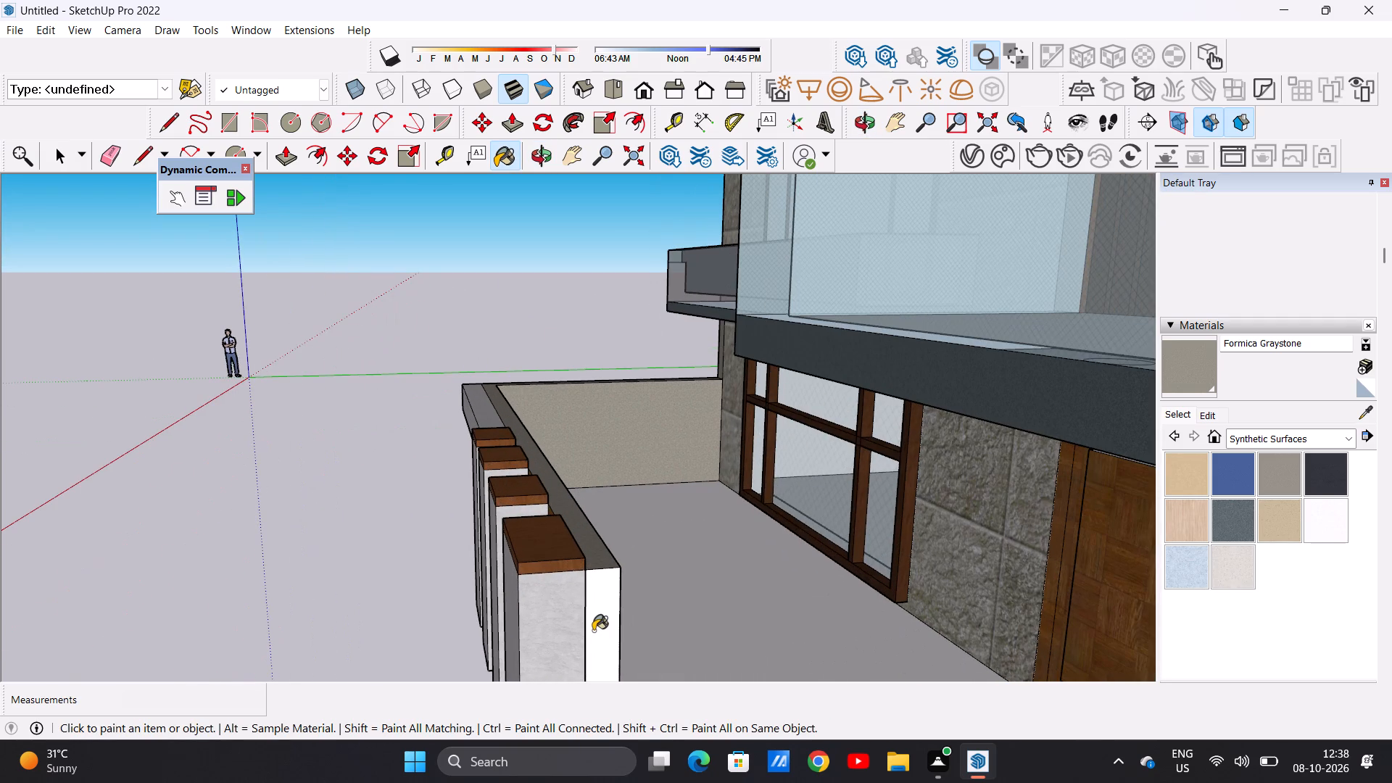
left_click(597, 619)
scroll(562, 566, "down", 18)
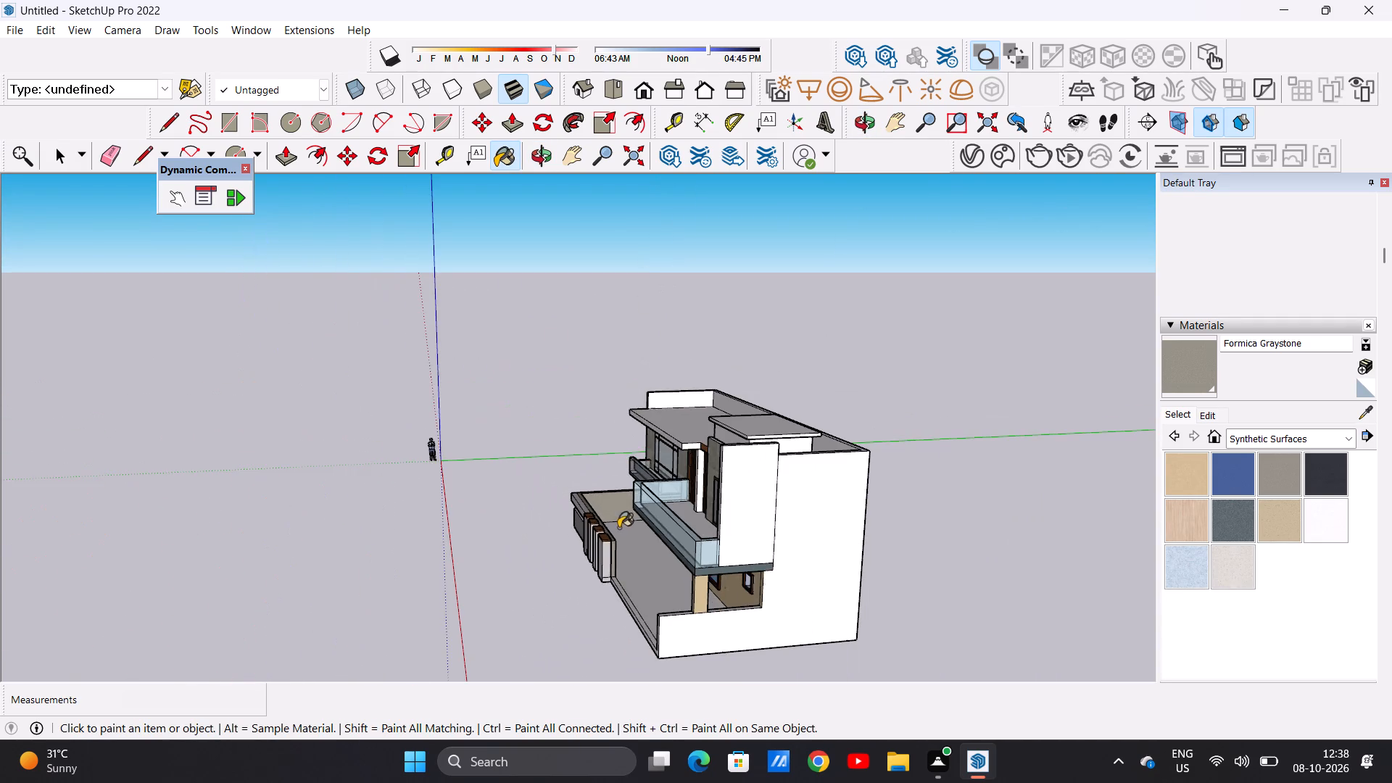
Paint the inner faces of the low side wall beneath the large balcony with Formica Graystone.
scroll(618, 528, "down", 1)
middle_click_drag(632, 645, 968, 623)
middle_click_drag(604, 544, 903, 539)
scroll(710, 521, "up", 16)
left_click(722, 498)
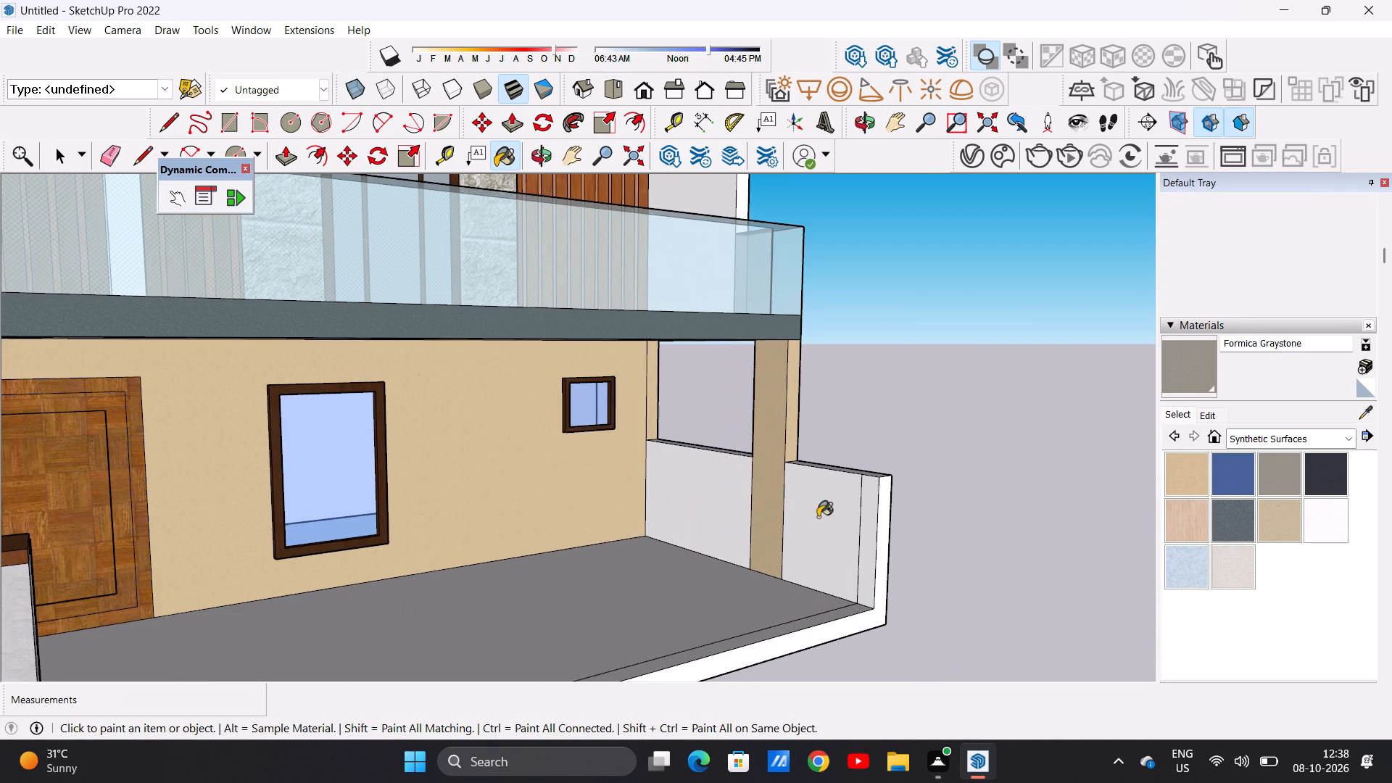
left_click(818, 517)
Paint the low side wall's front end, inner end strip and top surfaces with Formica Graystone.
middle_click_drag(797, 489, 768, 570)
scroll(848, 555, "up", 6)
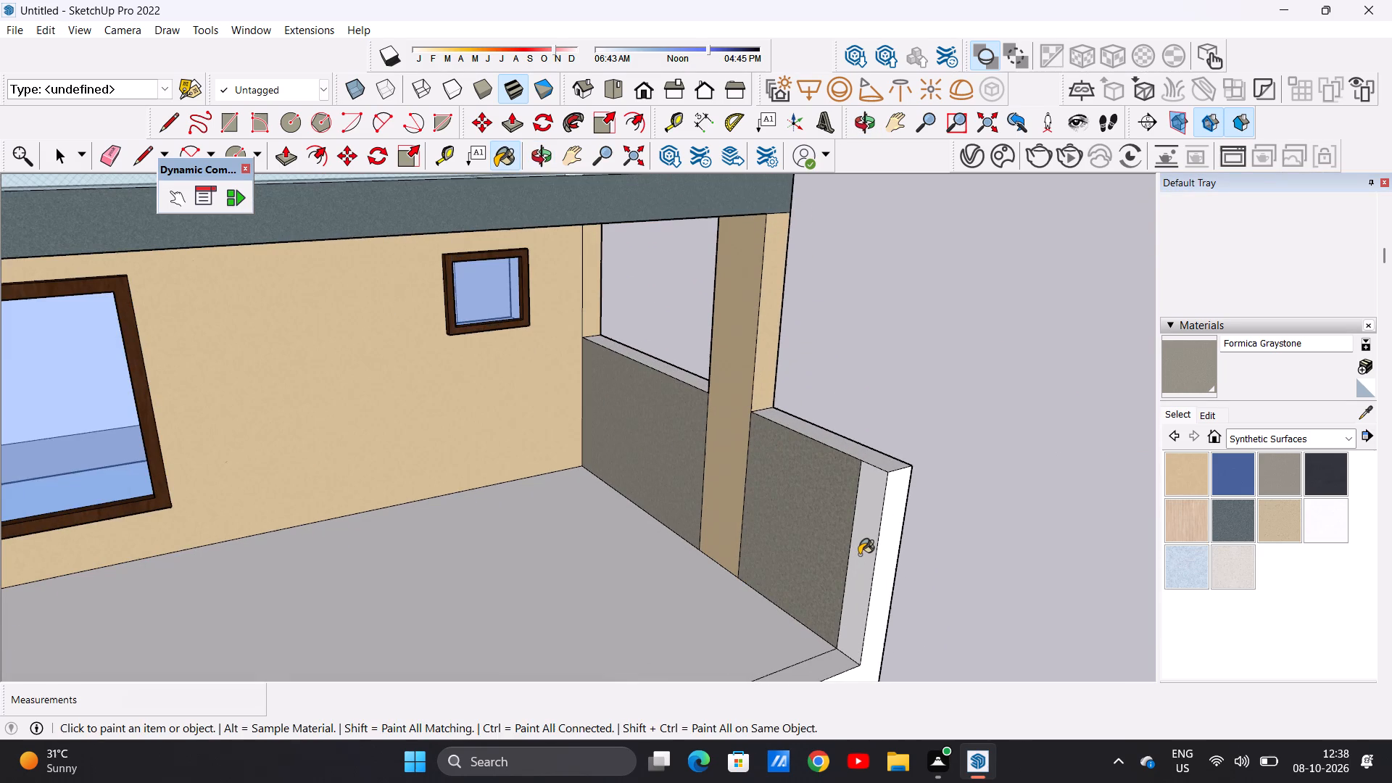
left_click(866, 548)
left_click(884, 537)
left_click(876, 465)
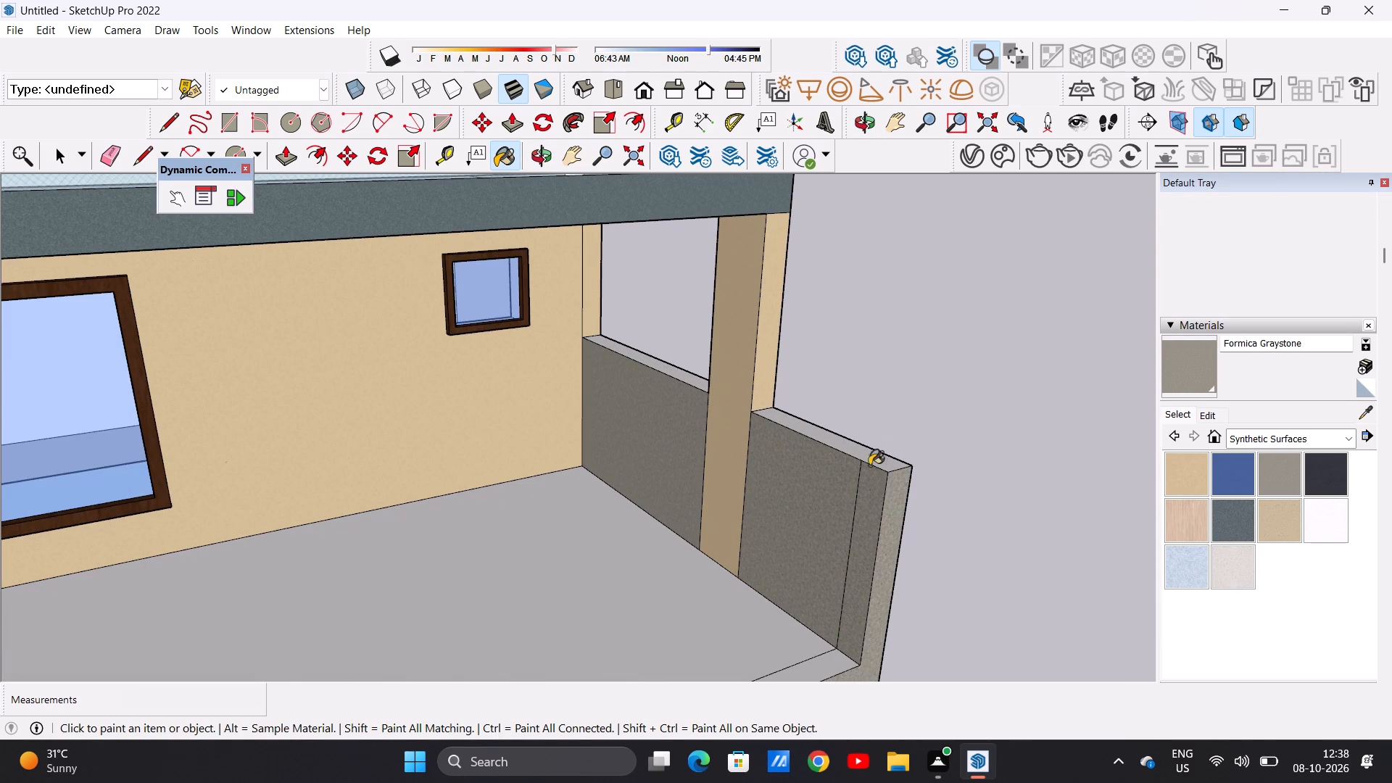
left_click(847, 442)
scroll(602, 315, "up", 6)
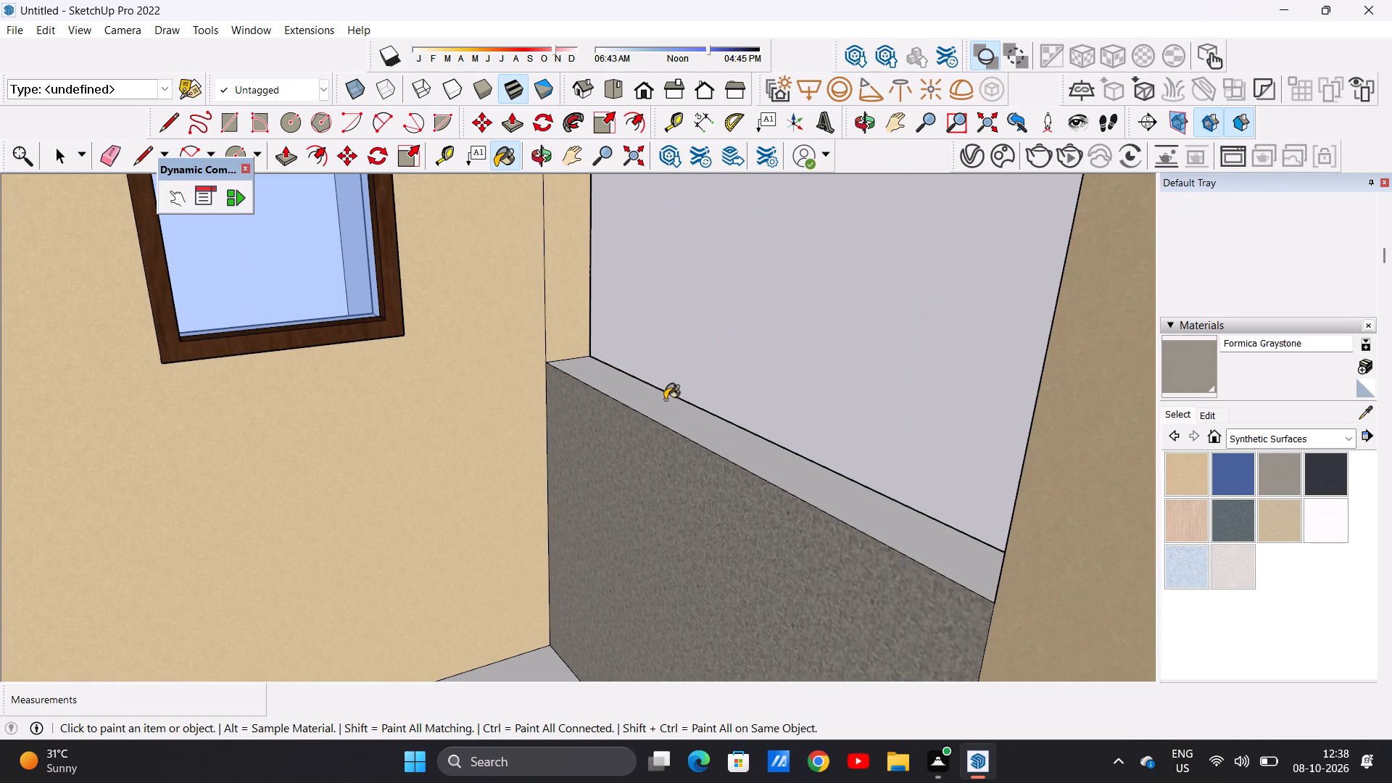
left_click(665, 410)
Paint the top of the low front kerb beside the last pier with Formica Graystone.
scroll(642, 419, "down", 20)
scroll(642, 419, "down", 7)
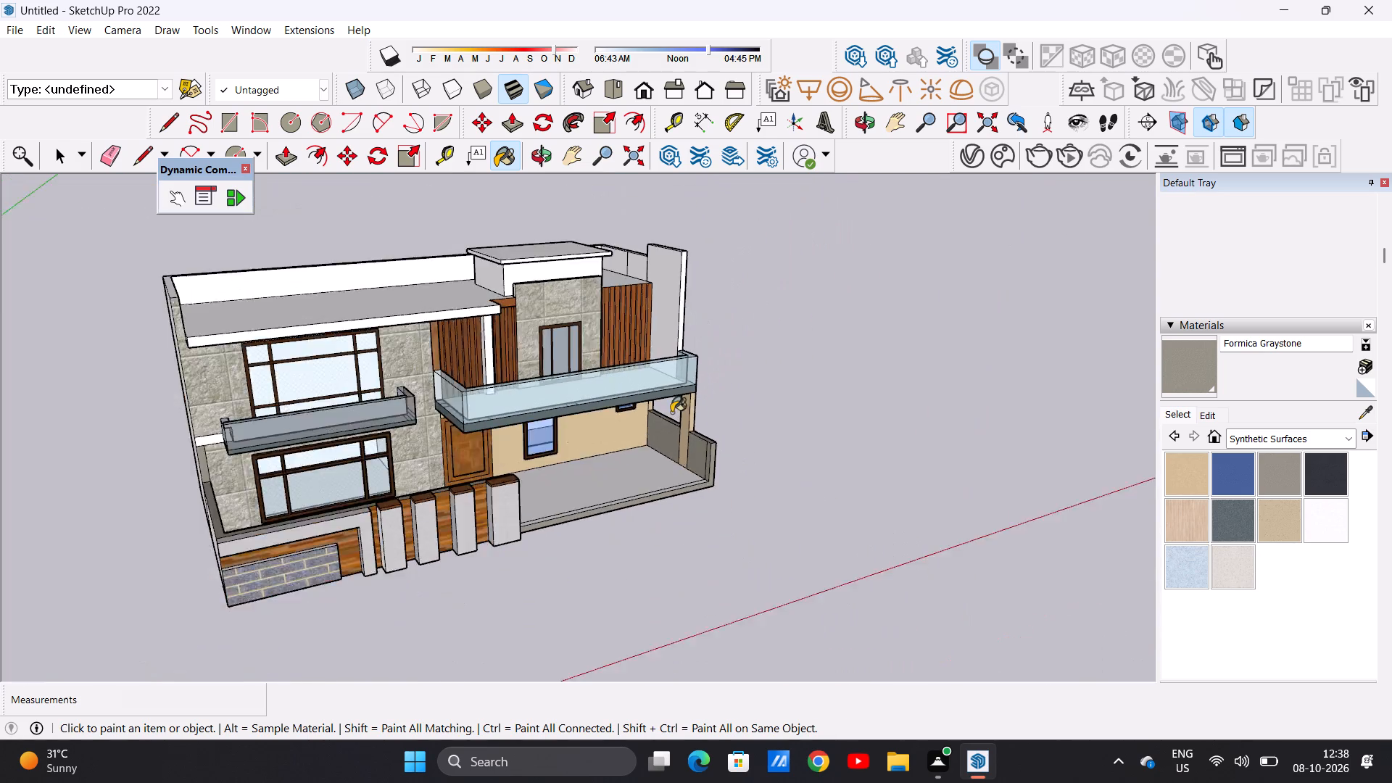
scroll(671, 413, "down", 3)
middle_click_drag(671, 473, 439, 427)
scroll(560, 514, "up", 7)
scroll(574, 495, "down", 1)
scroll(574, 495, "up", 3)
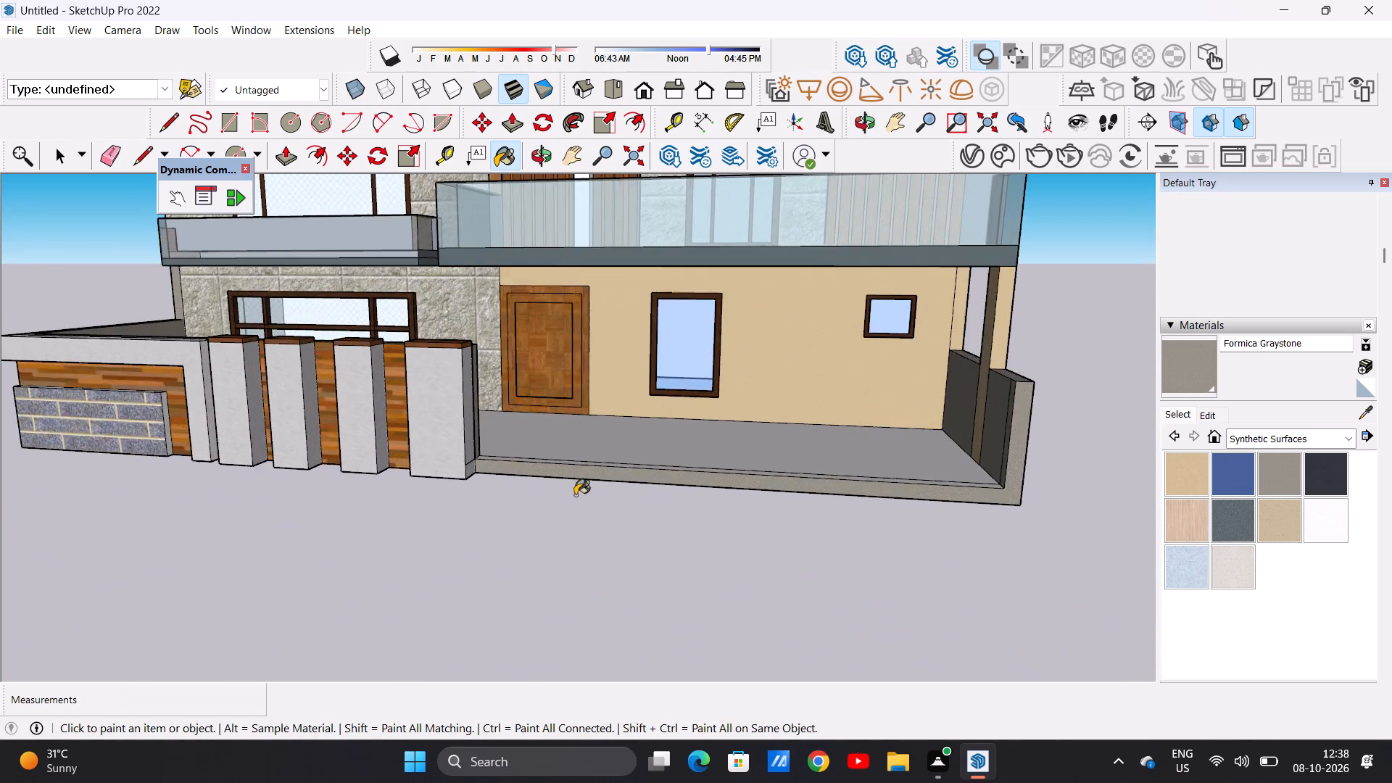
scroll(575, 495, "up", 10)
middle_click_drag(531, 420, 564, 536)
scroll(566, 608, "up", 6)
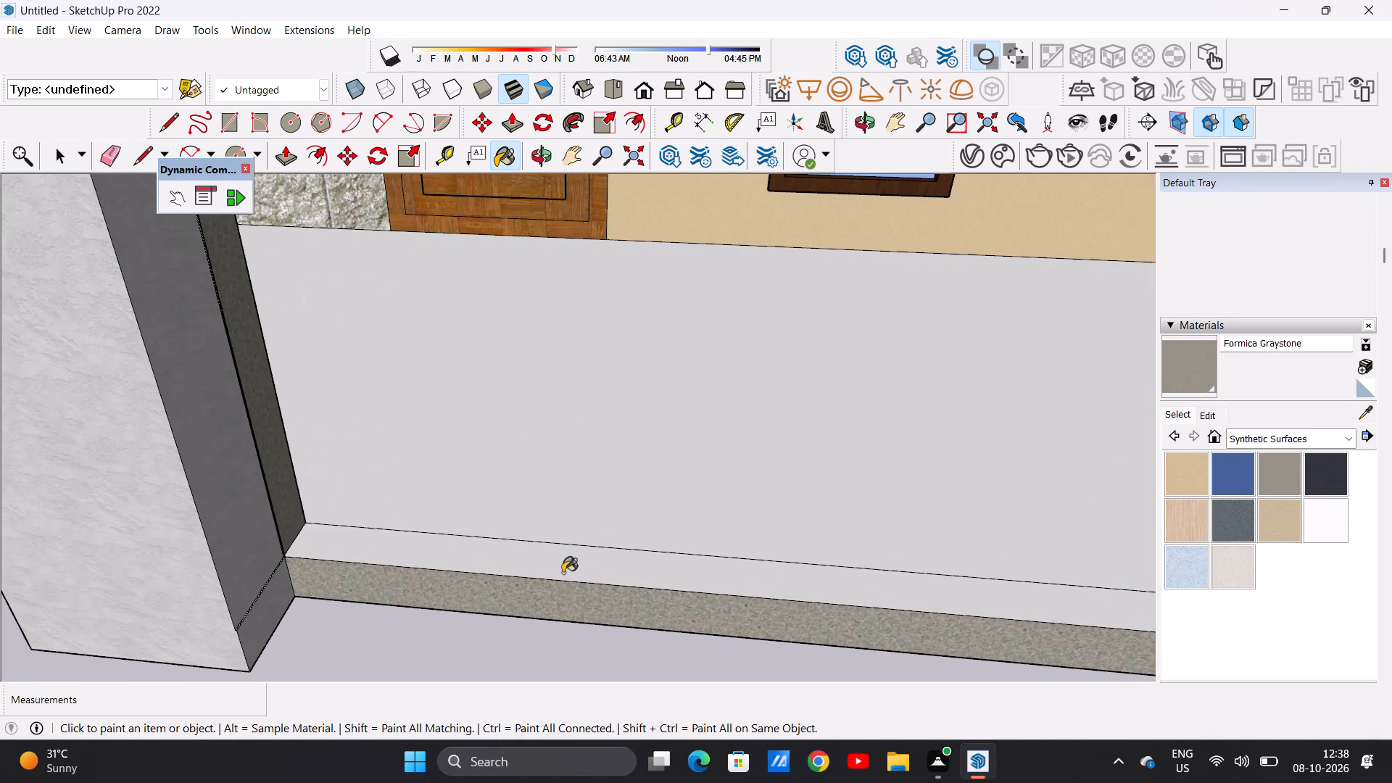
left_click(563, 573)
Paint the narrow end strip beside the brick panel and the outer face of the adjoining side boundary wall with Formica Graystone.
scroll(561, 574, "down", 12)
middle_click_drag(548, 574, 405, 563)
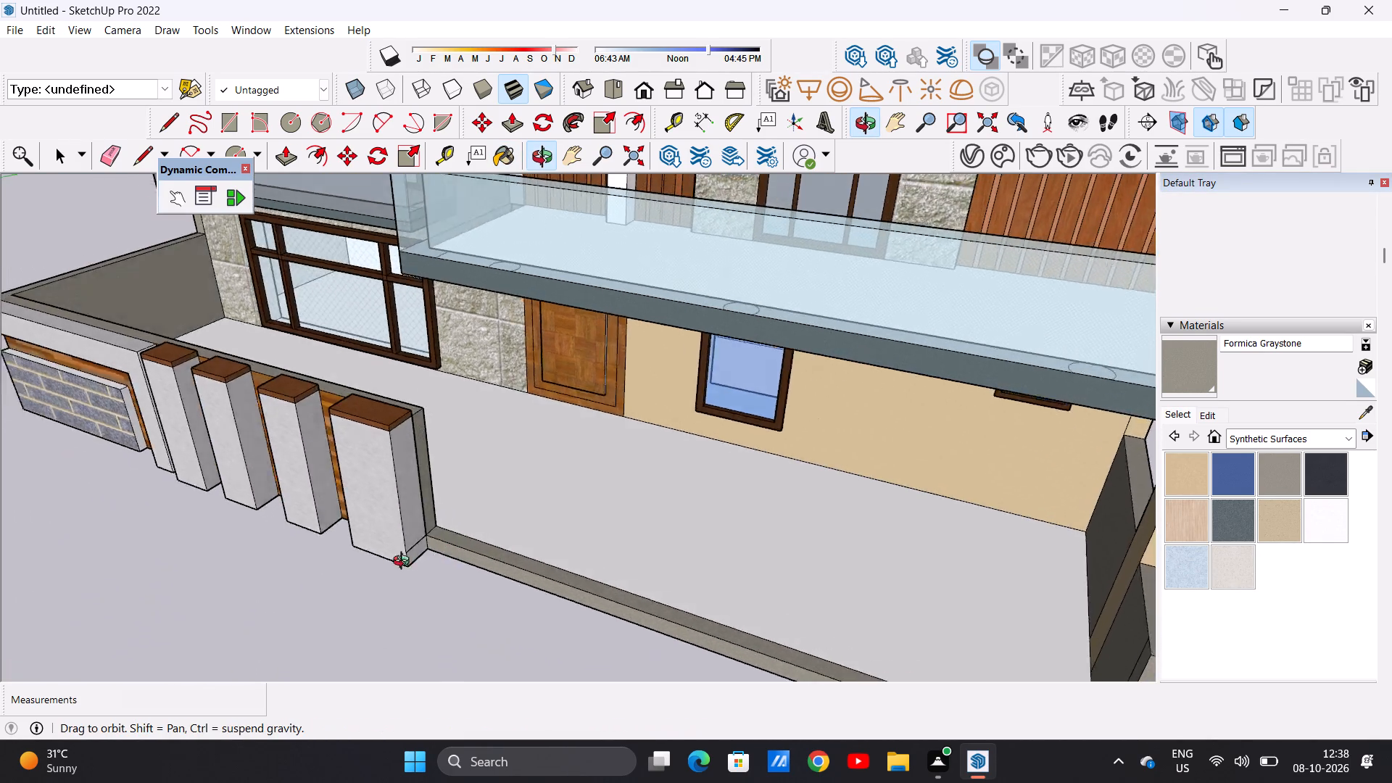
middle_click_drag(405, 563, 568, 489)
scroll(546, 599, "down", 8)
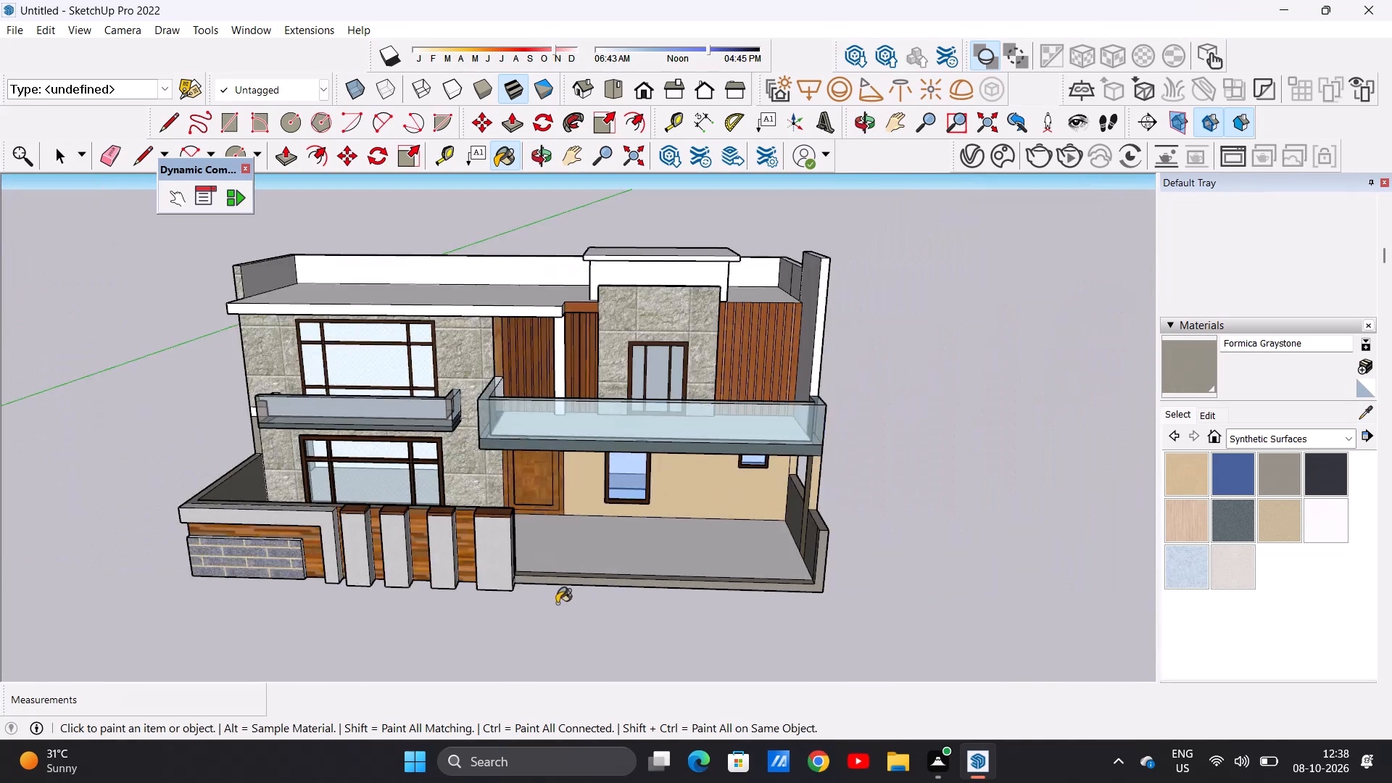
scroll(557, 603, "down", 5)
scroll(620, 521, "down", 5)
scroll(507, 529, "up", 13)
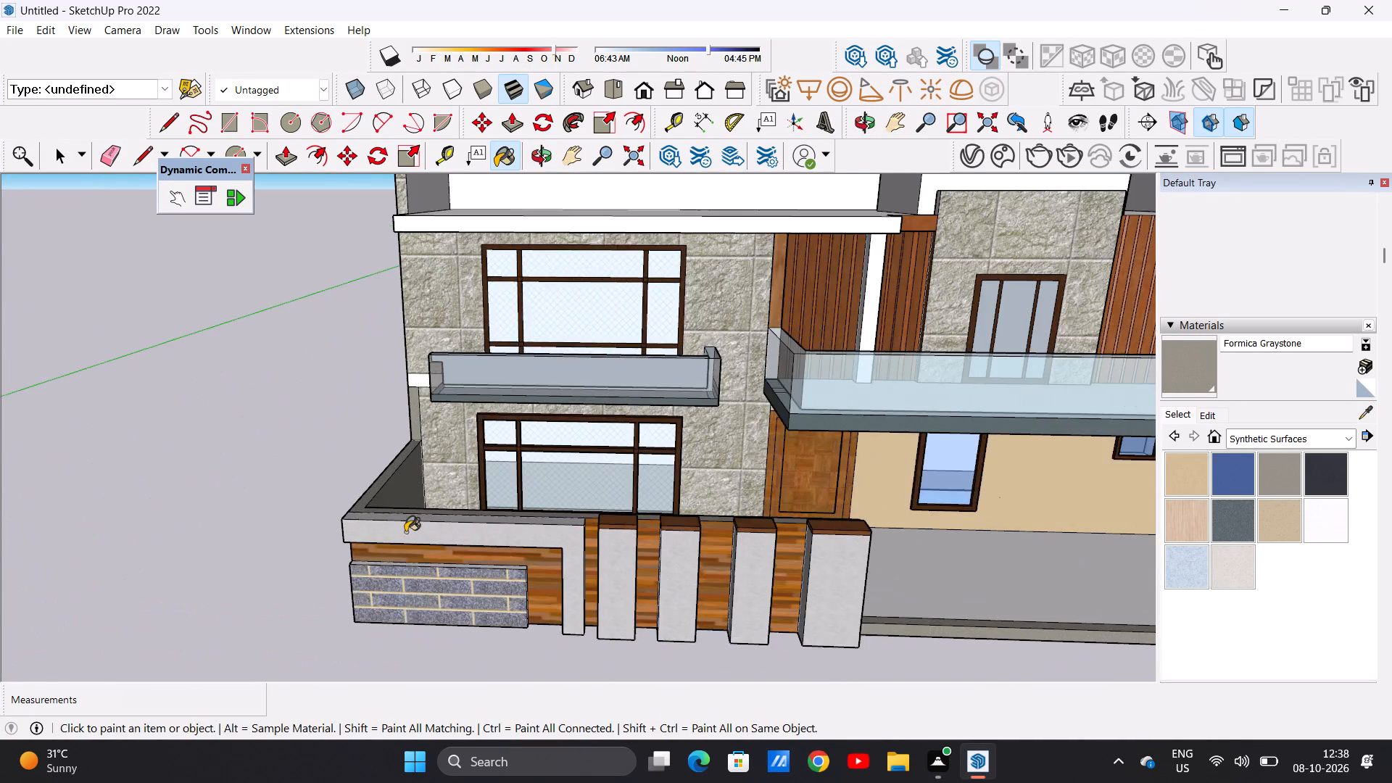
scroll(412, 522, "down", 1)
scroll(412, 522, "up", 3)
middle_click_drag(370, 514, 751, 453)
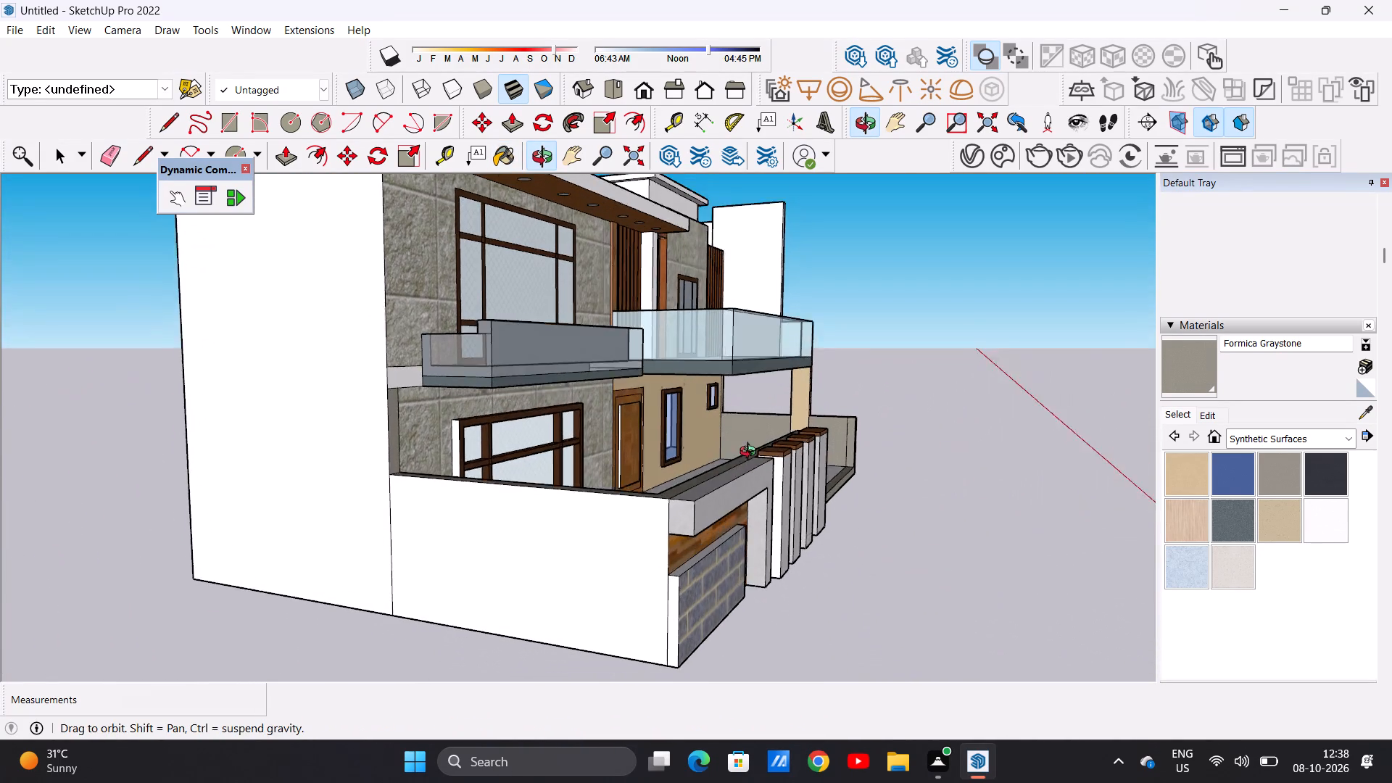
middle_click_drag(751, 453, 753, 426)
middle_click_drag(737, 426, 755, 434)
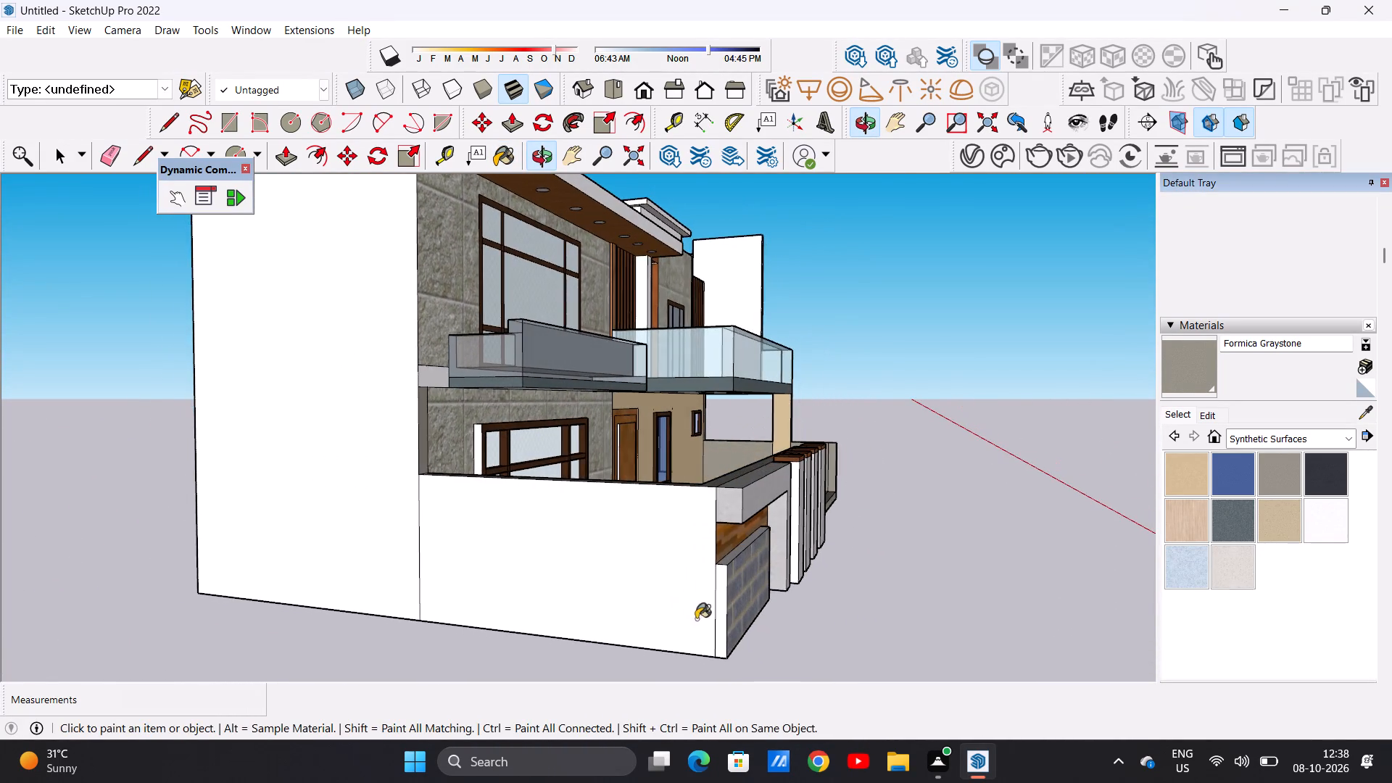
scroll(718, 608, "up", 12)
left_click(713, 609)
scroll(700, 621, "down", 10)
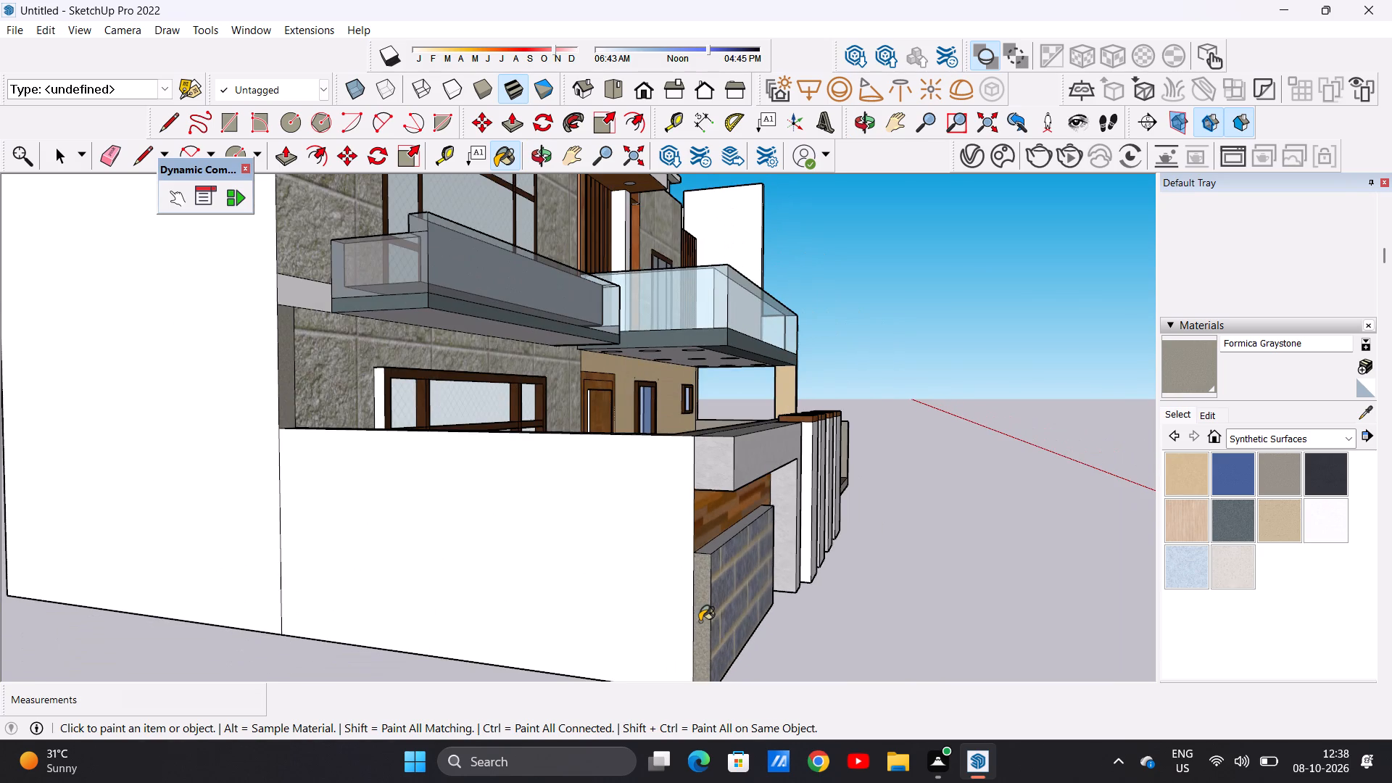
scroll(663, 572, "down", 5)
left_click(648, 563)
Draw a vertical line down the outer side wall beneath the large balcony, separating the low boundary wall from the house wall.
scroll(589, 576, "down", 11)
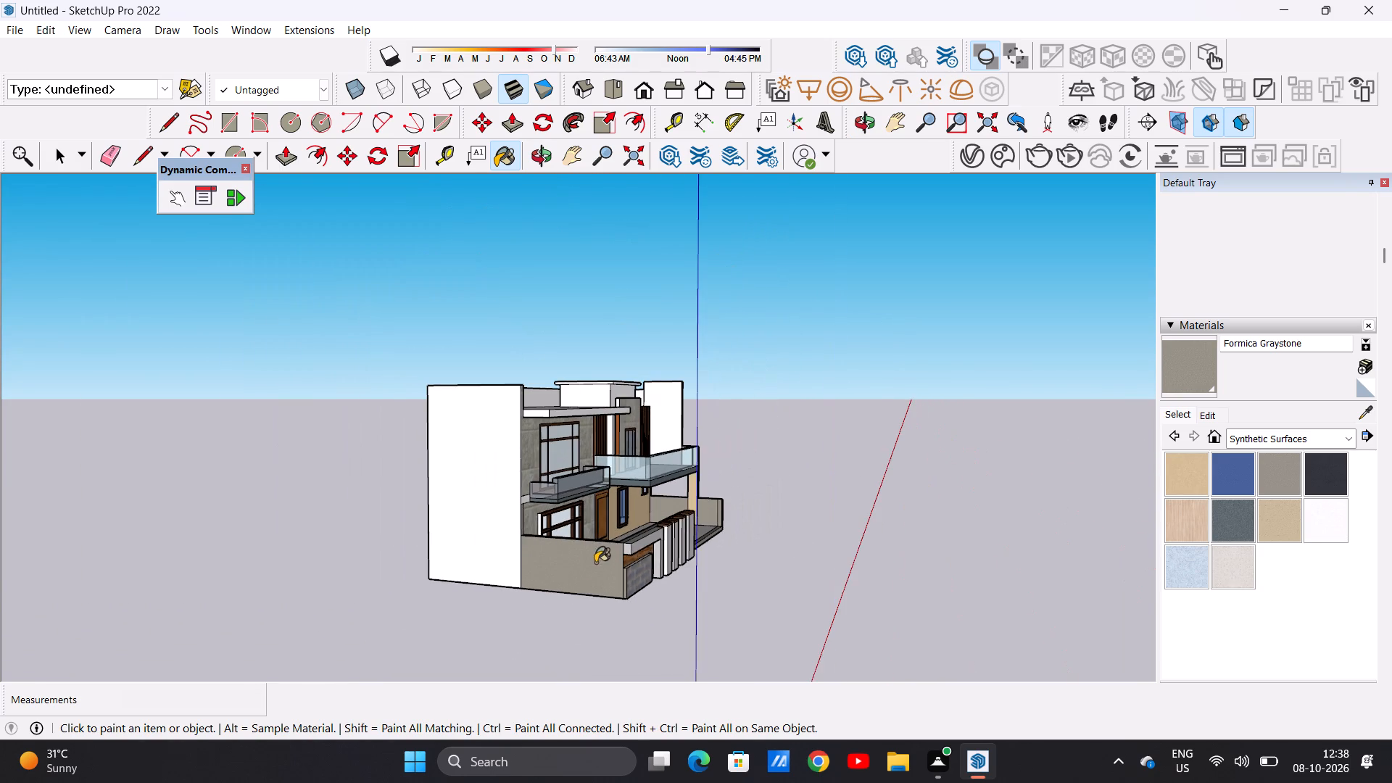
middle_click_drag(704, 568, 336, 581)
middle_click_drag(681, 573, 407, 592)
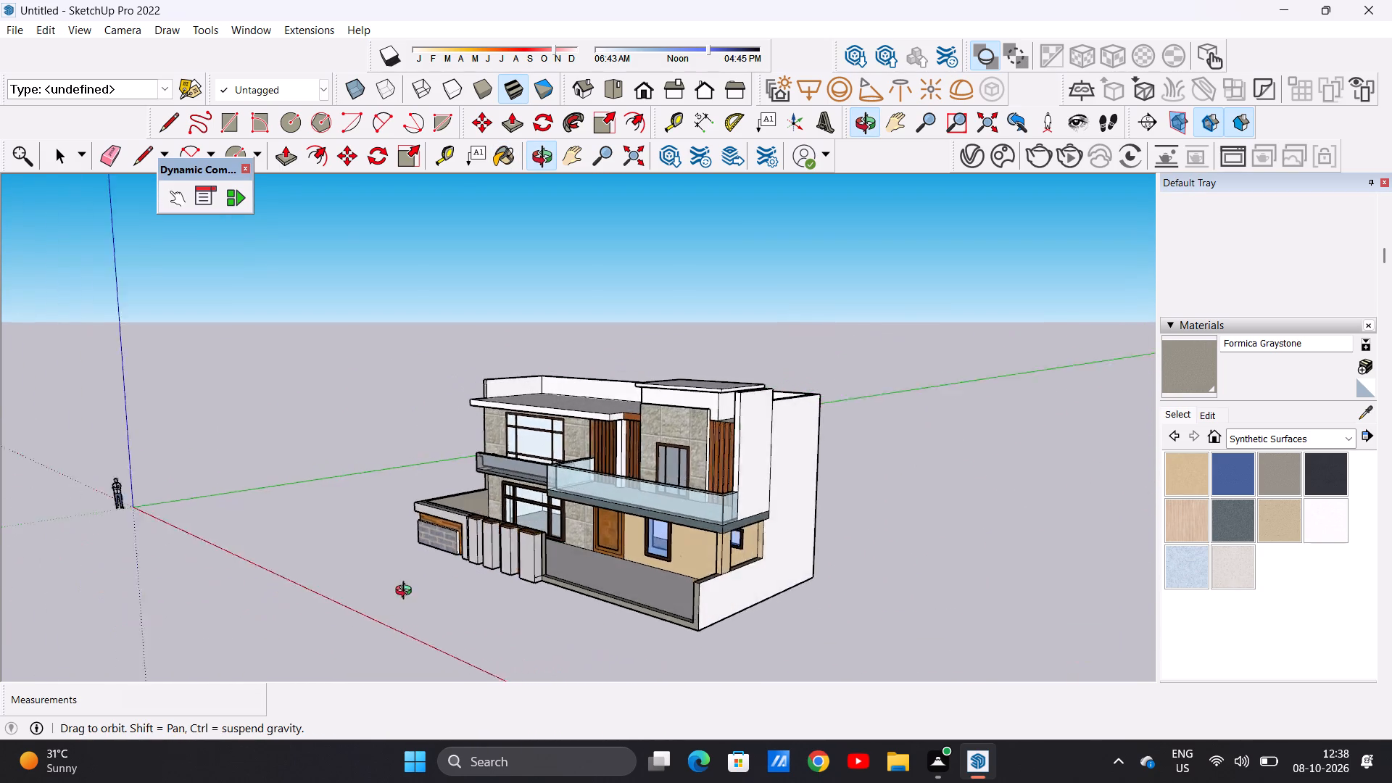
middle_click_drag(407, 592, 363, 602)
scroll(671, 602, "up", 4)
key("space")
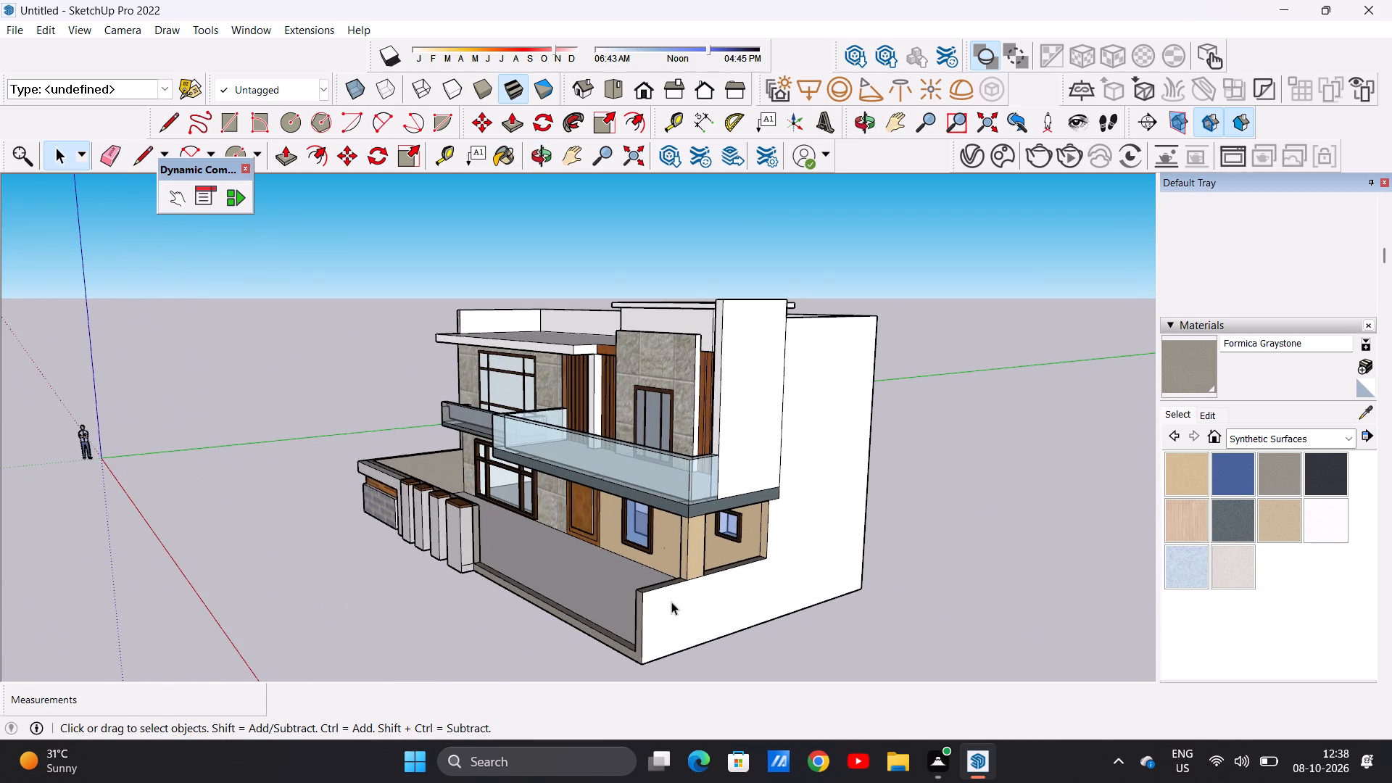
key("l")
scroll(759, 561, "up", 10)
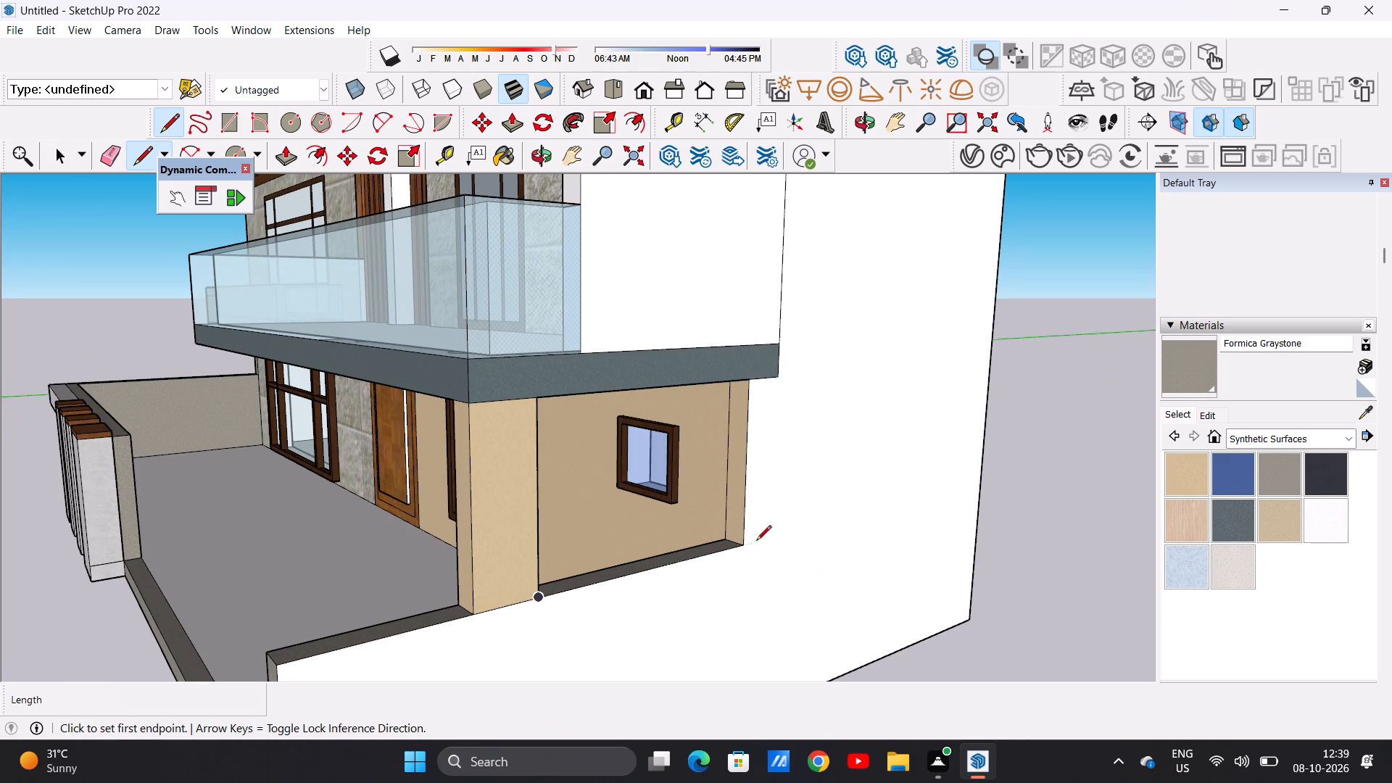
left_click(742, 550)
scroll(750, 571, "down", 9)
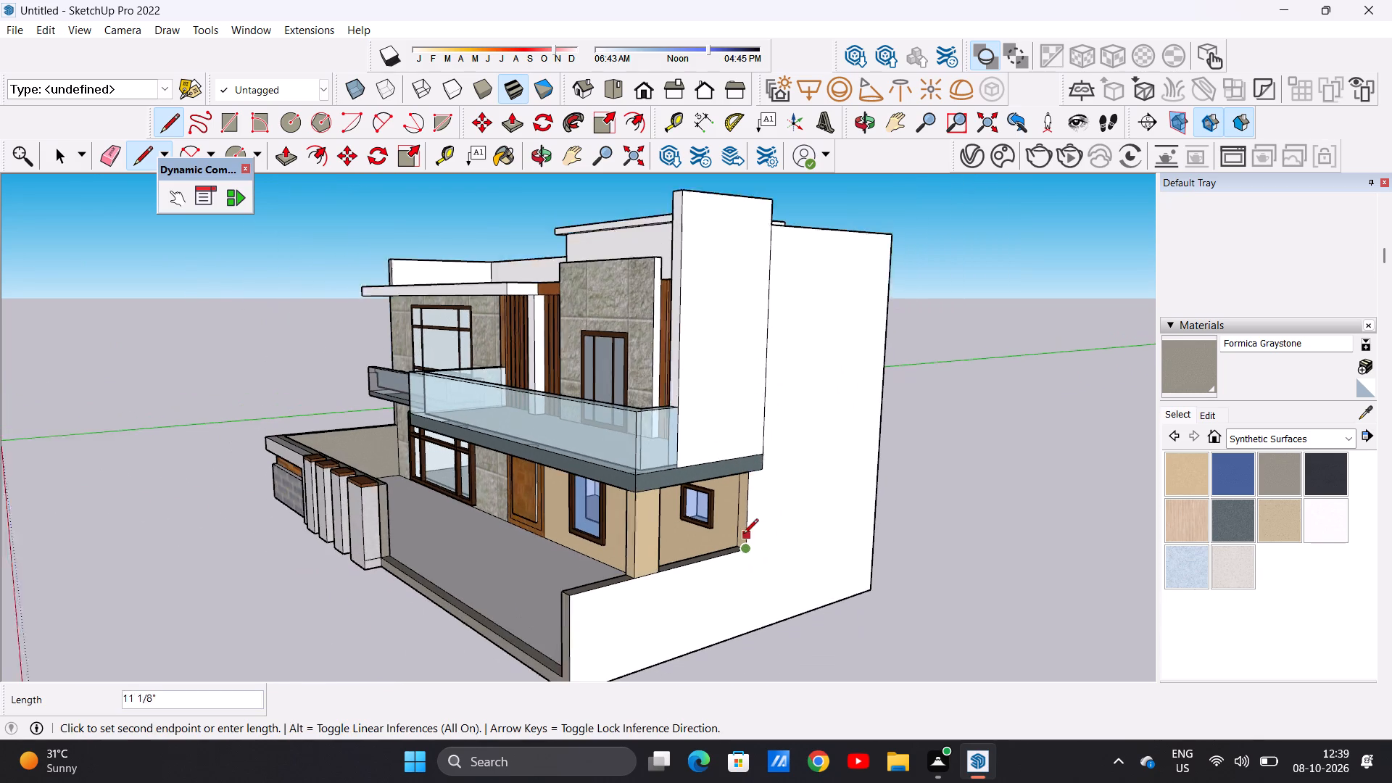
left_click(741, 631)
key("space")
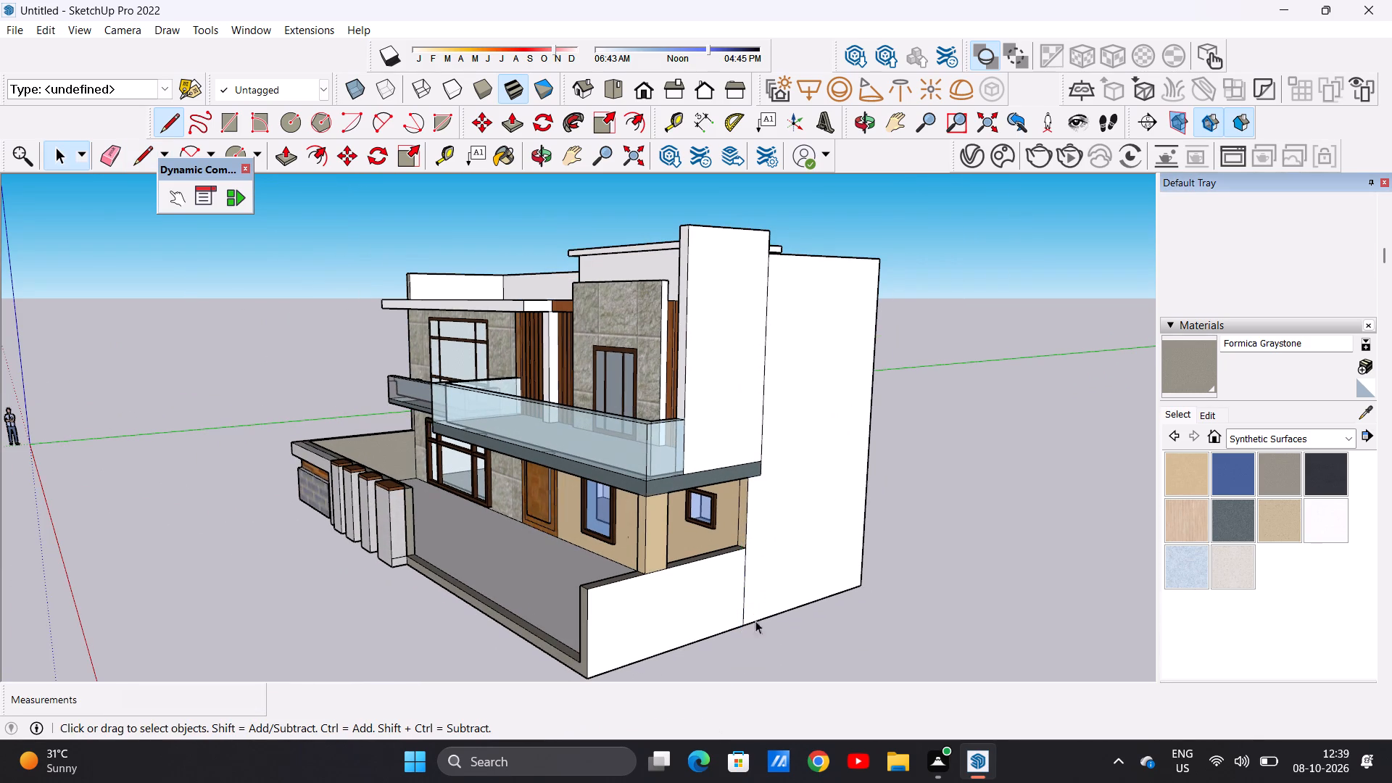
Paint the outer face of the low side boundary wall beneath the large balcony with Formica Graystone.
left_click(1204, 365)
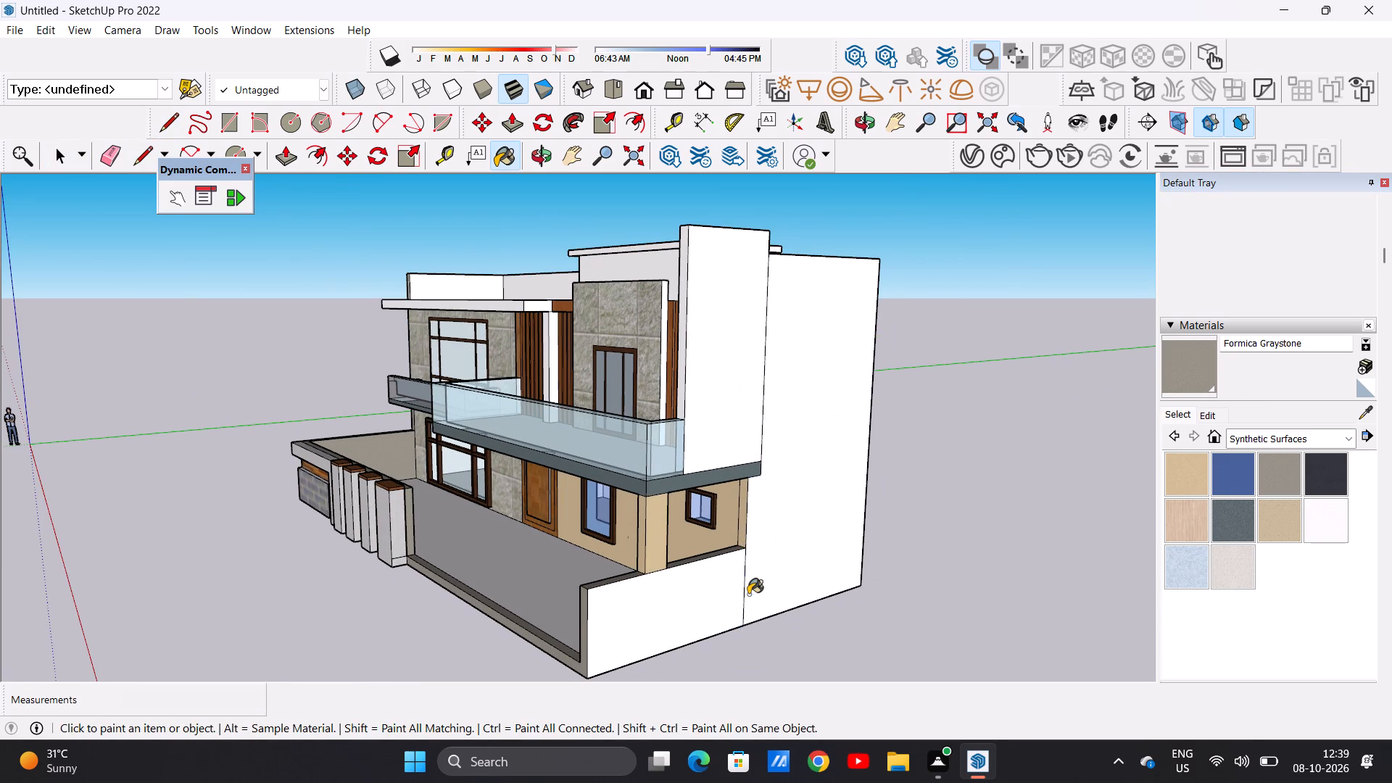
left_click(700, 605)
key("space")
Paint the rooftop block's front face and the side face overlooking the main roof with Quartz Light Brown.
scroll(624, 603, "down", 4)
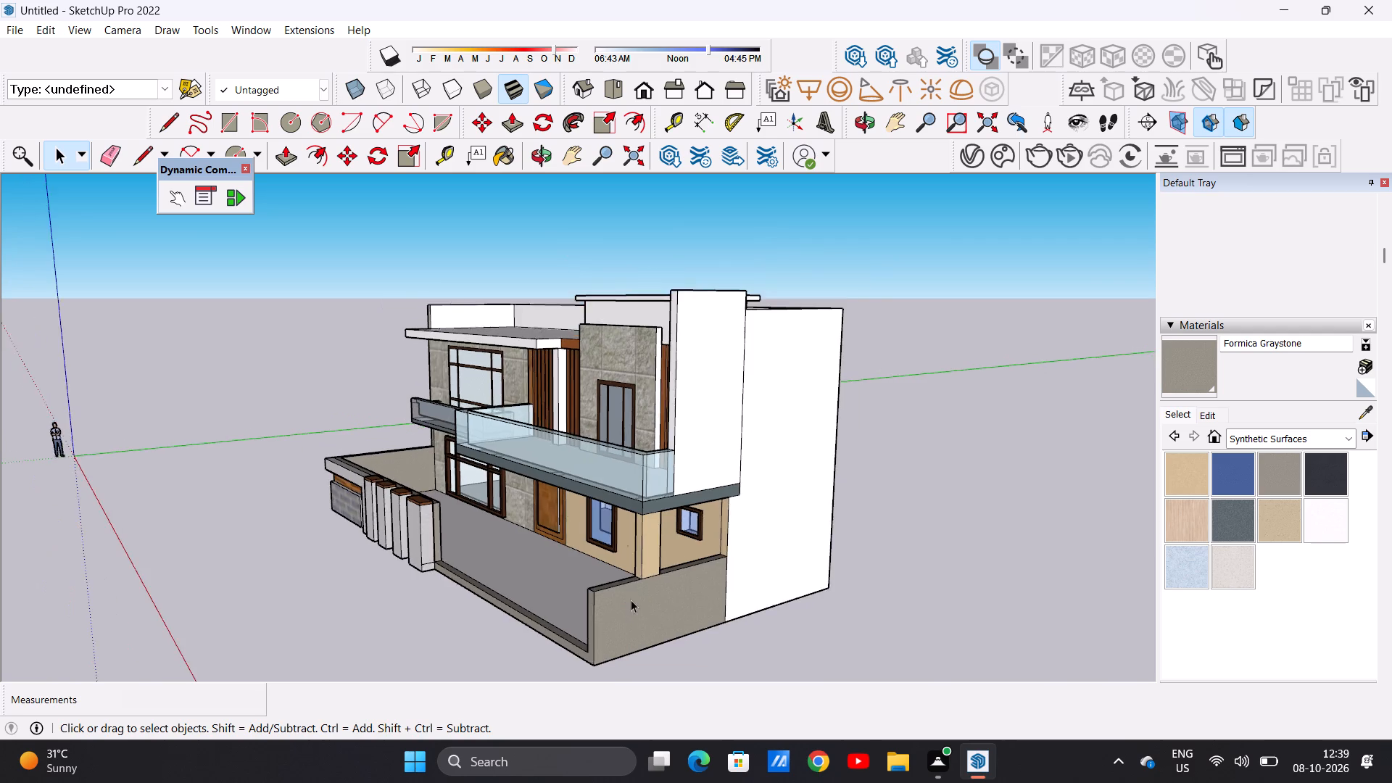
scroll(631, 600, "down", 5)
middle_click_drag(543, 552, 784, 564)
scroll(675, 417, "up", 9)
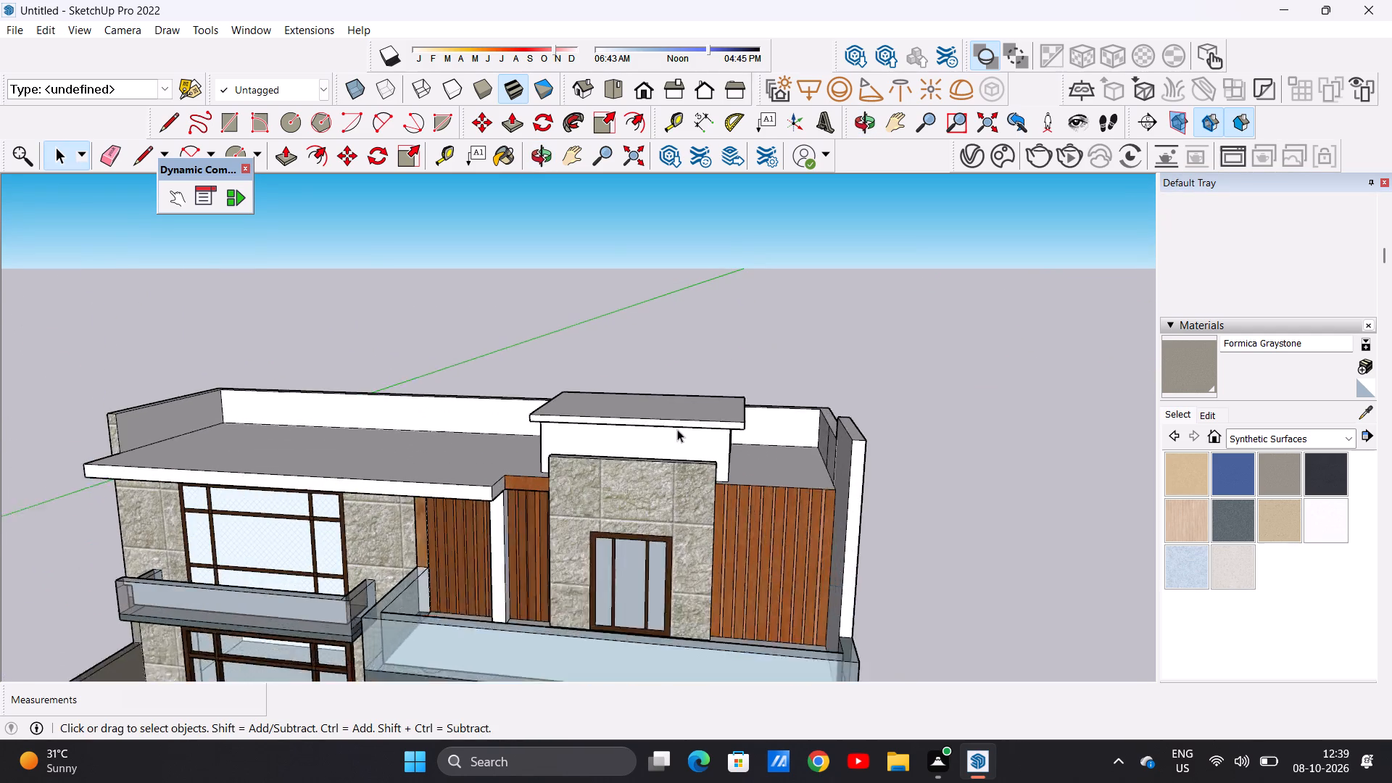
scroll(677, 429, "up", 2)
scroll(677, 429, "down", 1)
scroll(677, 431, "up", 1)
left_click(1275, 519)
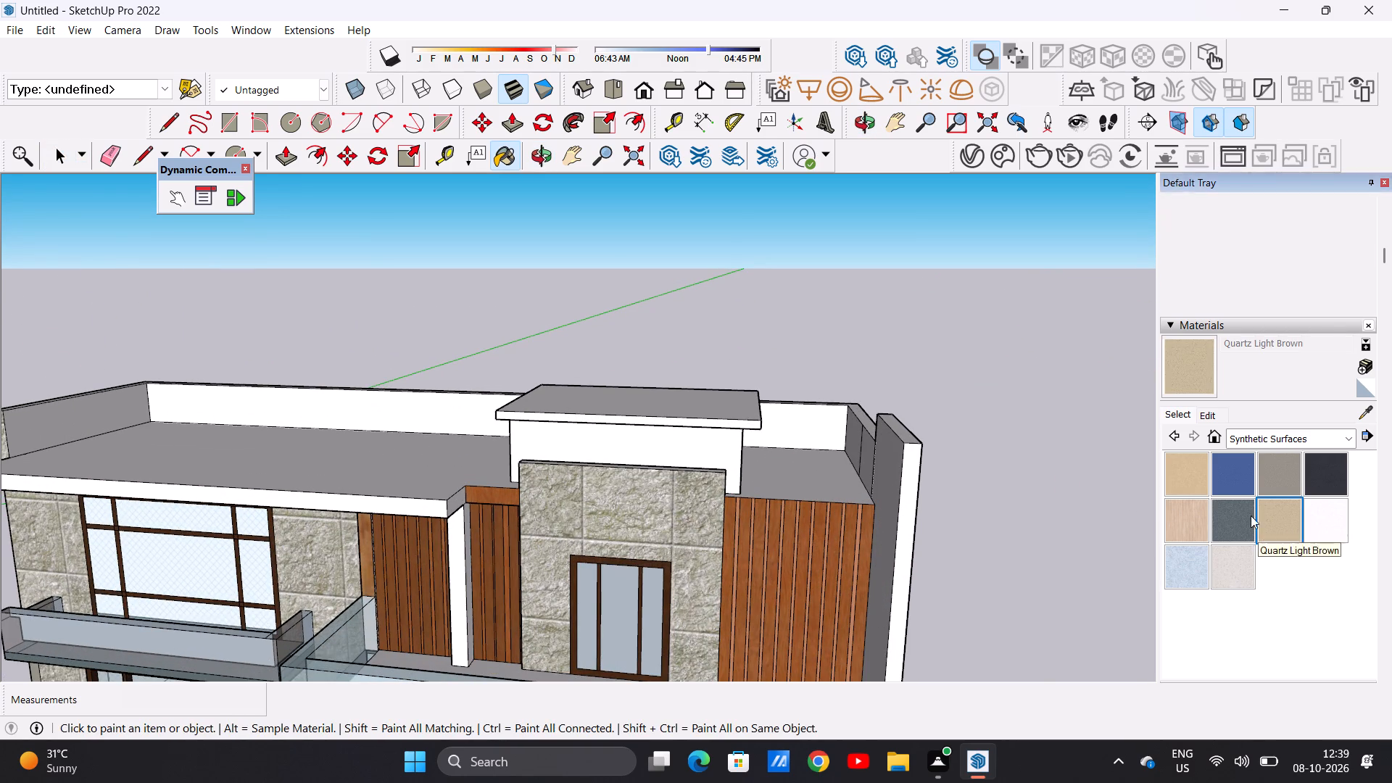
scroll(706, 468, "up", 11)
left_click(708, 436)
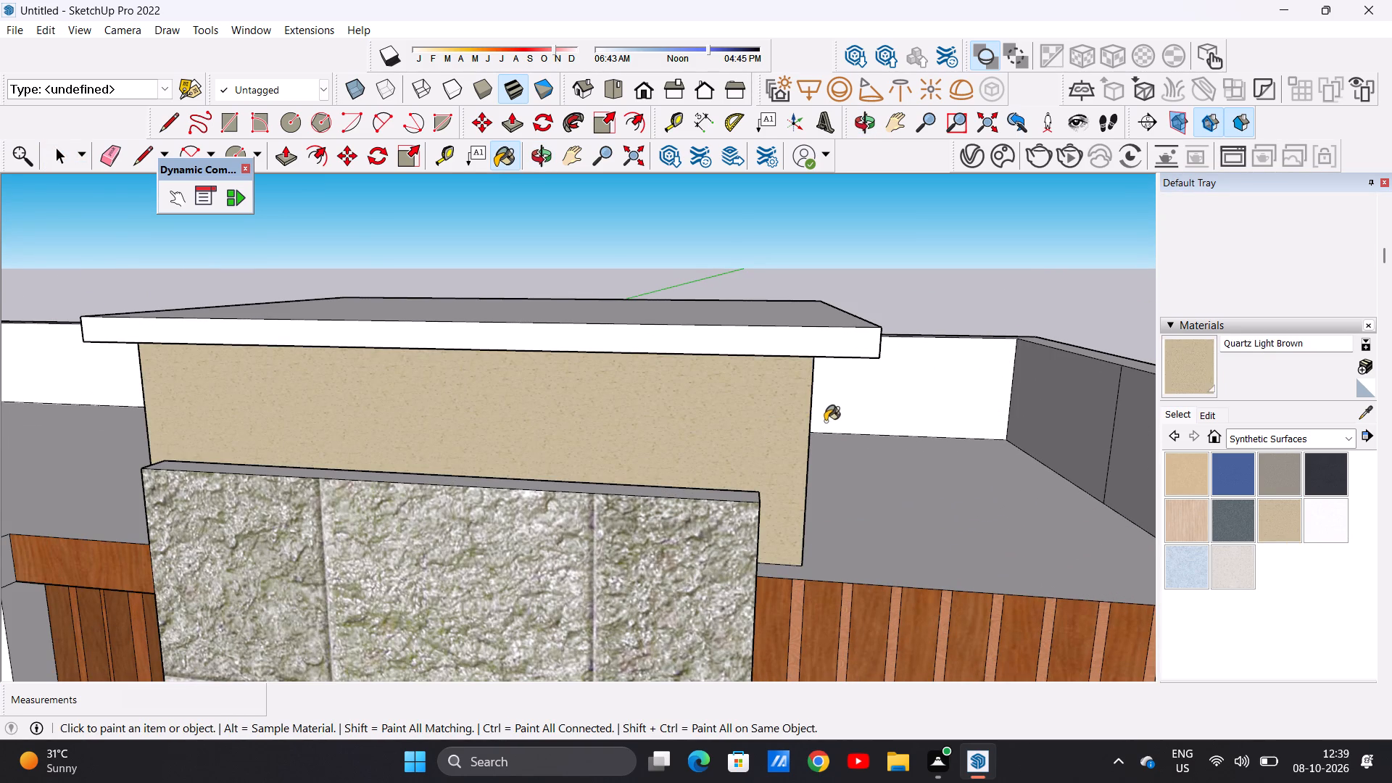
scroll(805, 455, "down", 14)
middle_click_drag(652, 455, 872, 448)
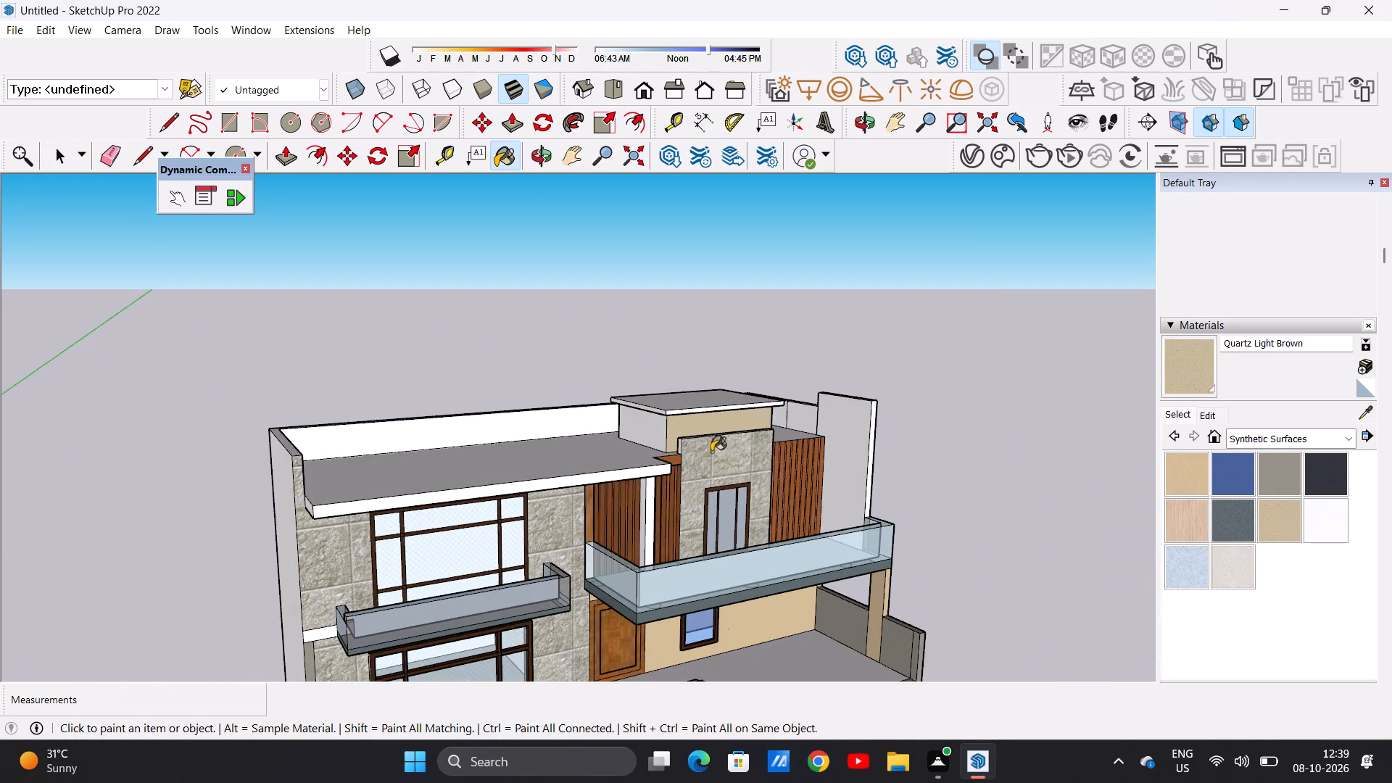
scroll(699, 447, "up", 11)
left_click(590, 398)
scroll(605, 468, "down", 7)
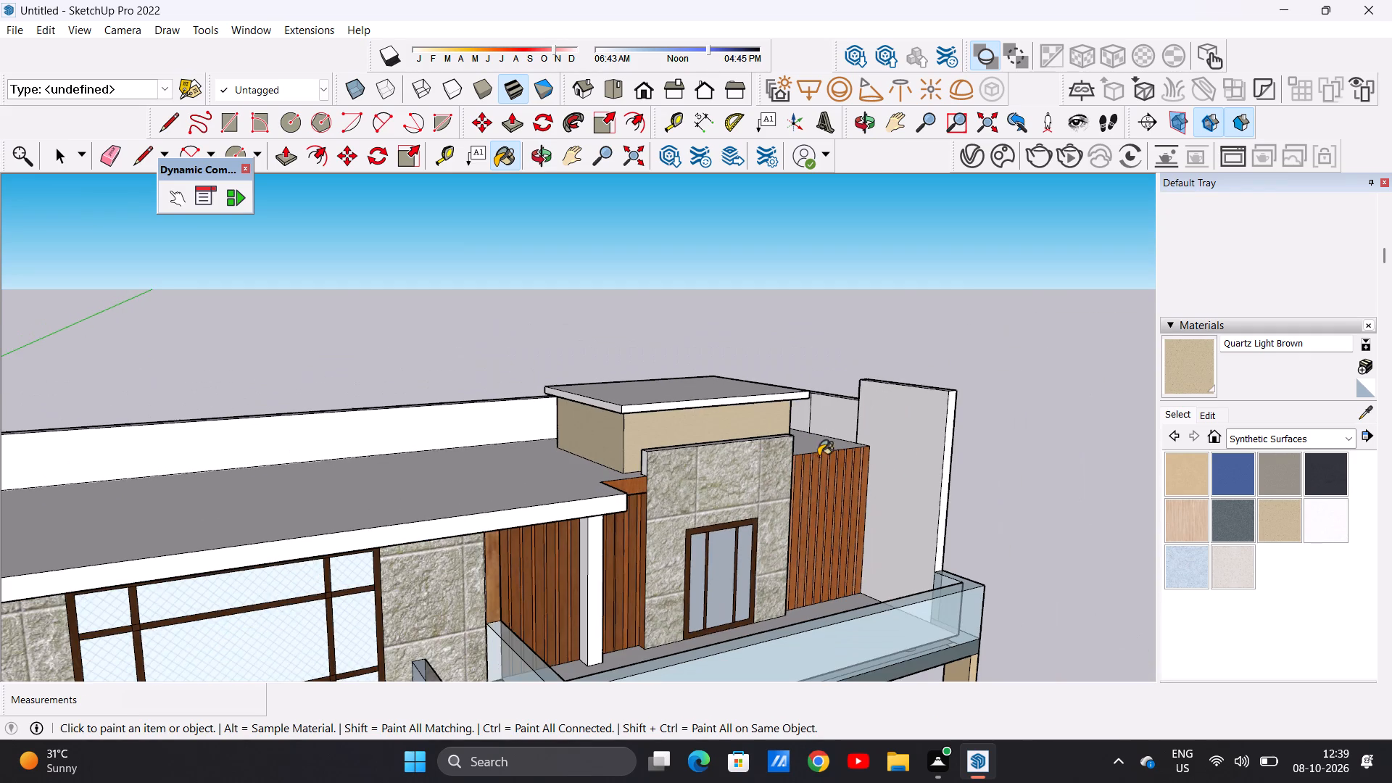
Paint the top and both side edges of the stone-clad panel in front of the rooftop block with Formica Graystone.
scroll(631, 463, "up", 19)
scroll(652, 468, "down", 5)
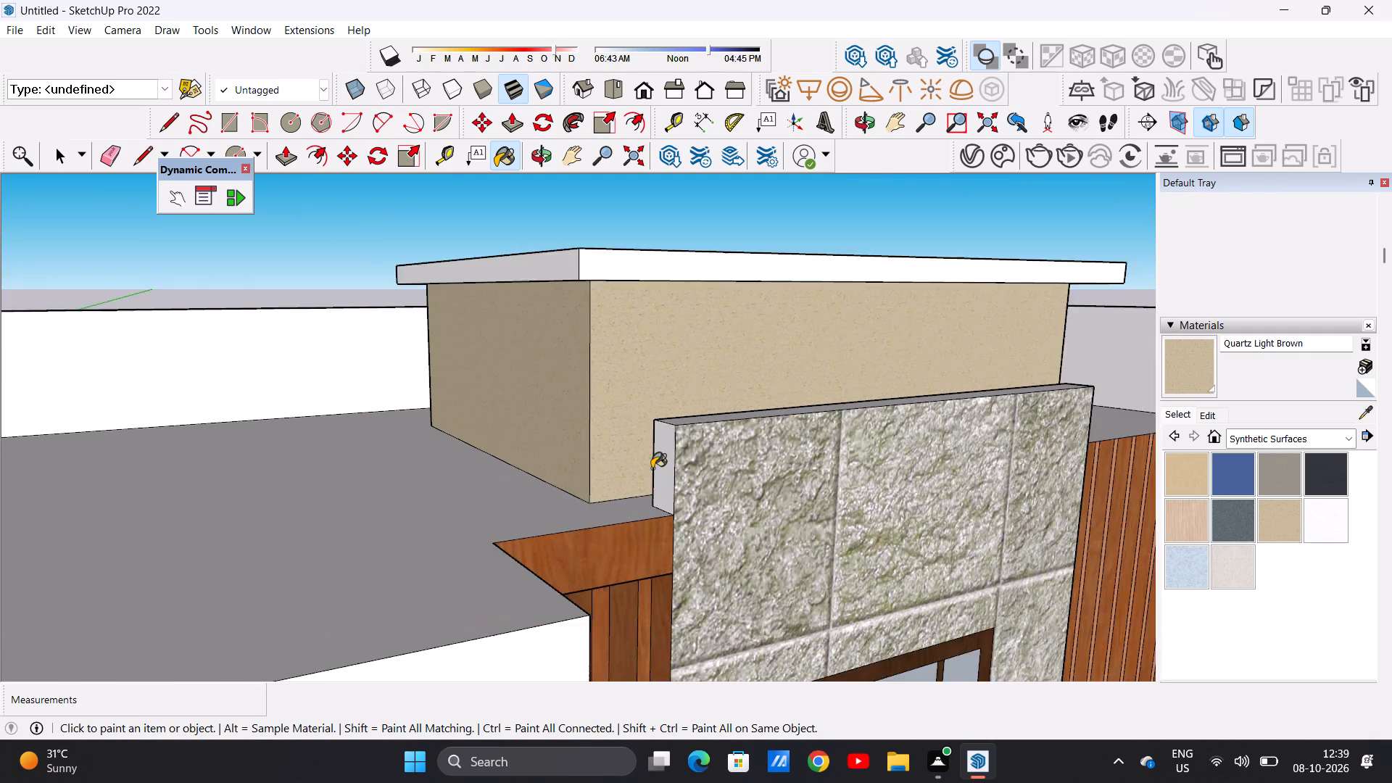
scroll(652, 468, "down", 8)
left_click(1289, 475)
scroll(775, 475, "up", 7)
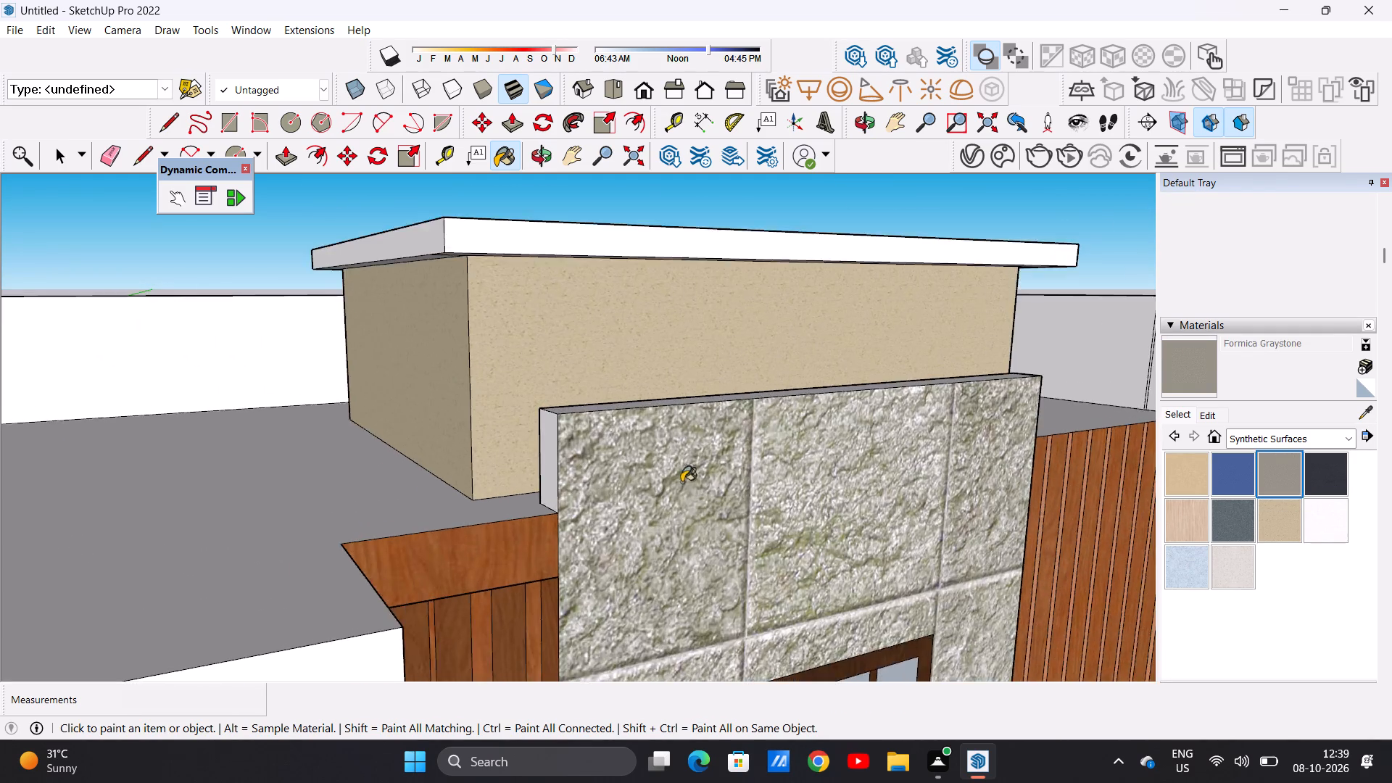
scroll(681, 482, "up", 5)
left_click(448, 458)
scroll(547, 484, "down", 6)
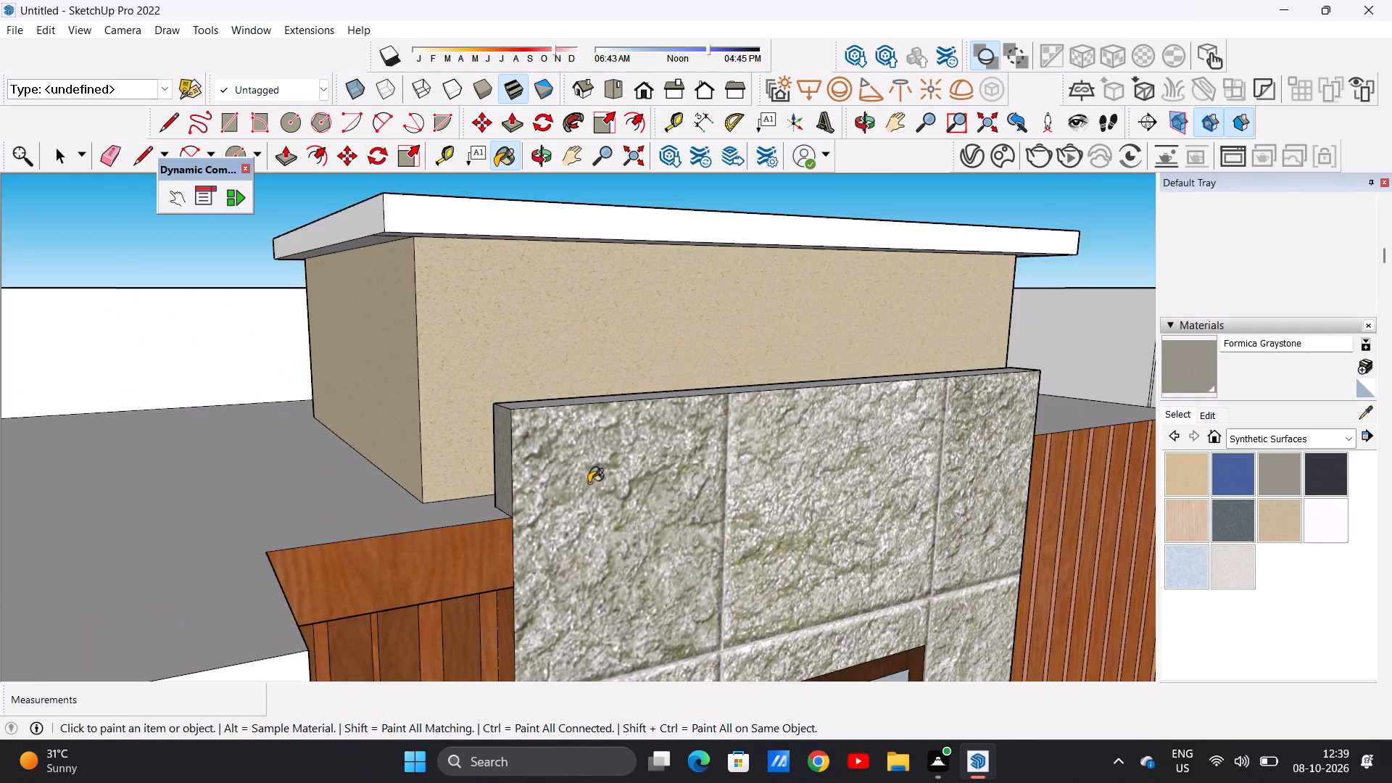
scroll(589, 483, "down", 14)
middle_click_drag(749, 489, 537, 608)
scroll(720, 503, "down", 1)
scroll(720, 503, "up", 11)
left_click(766, 467)
middle_click_drag(820, 492, 674, 459)
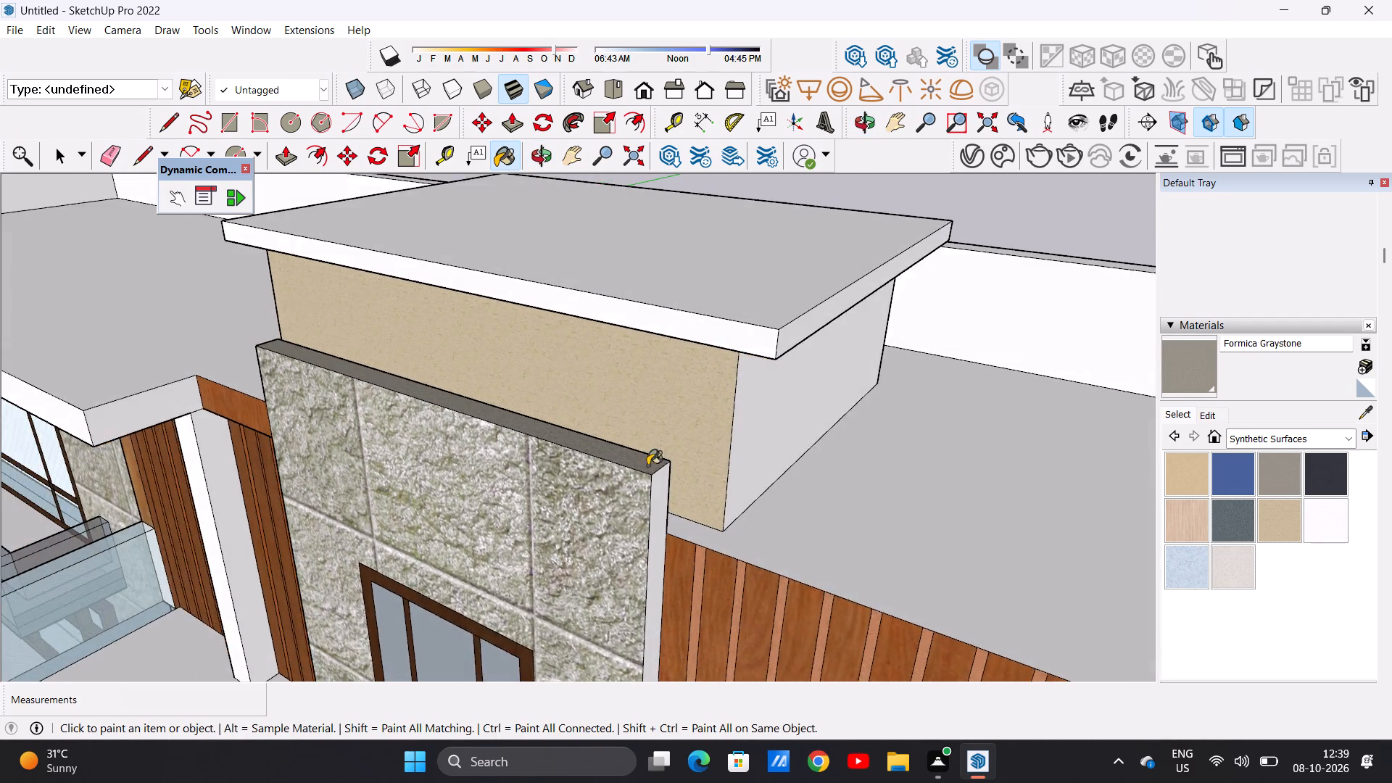
scroll(655, 503, "up", 6)
left_click(655, 503)
scroll(638, 510, "down", 20)
scroll(638, 510, "down", 1)
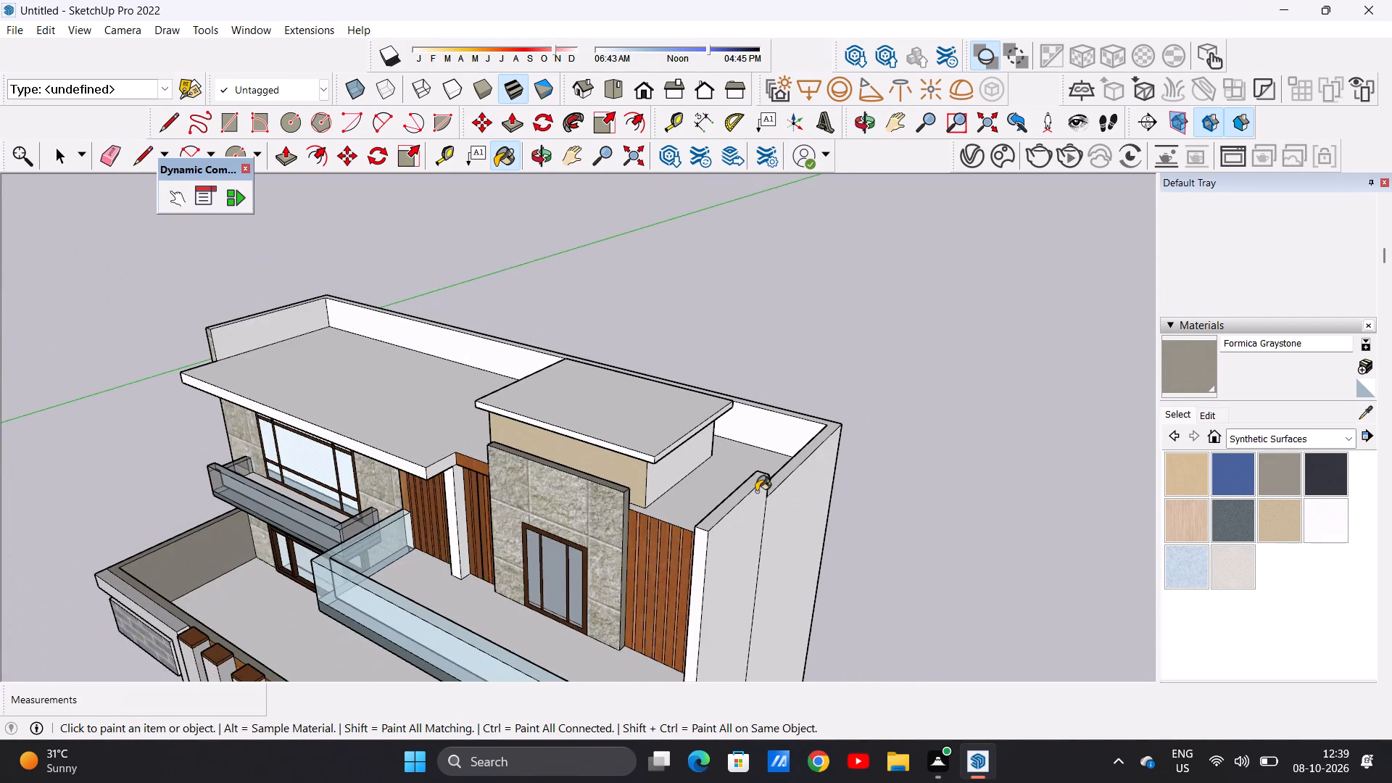
Paint the rooftop block's remaining side face and rear face with Quartz Light Brown.
middle_click_drag(726, 483, 559, 448)
scroll(559, 448, "up", 12)
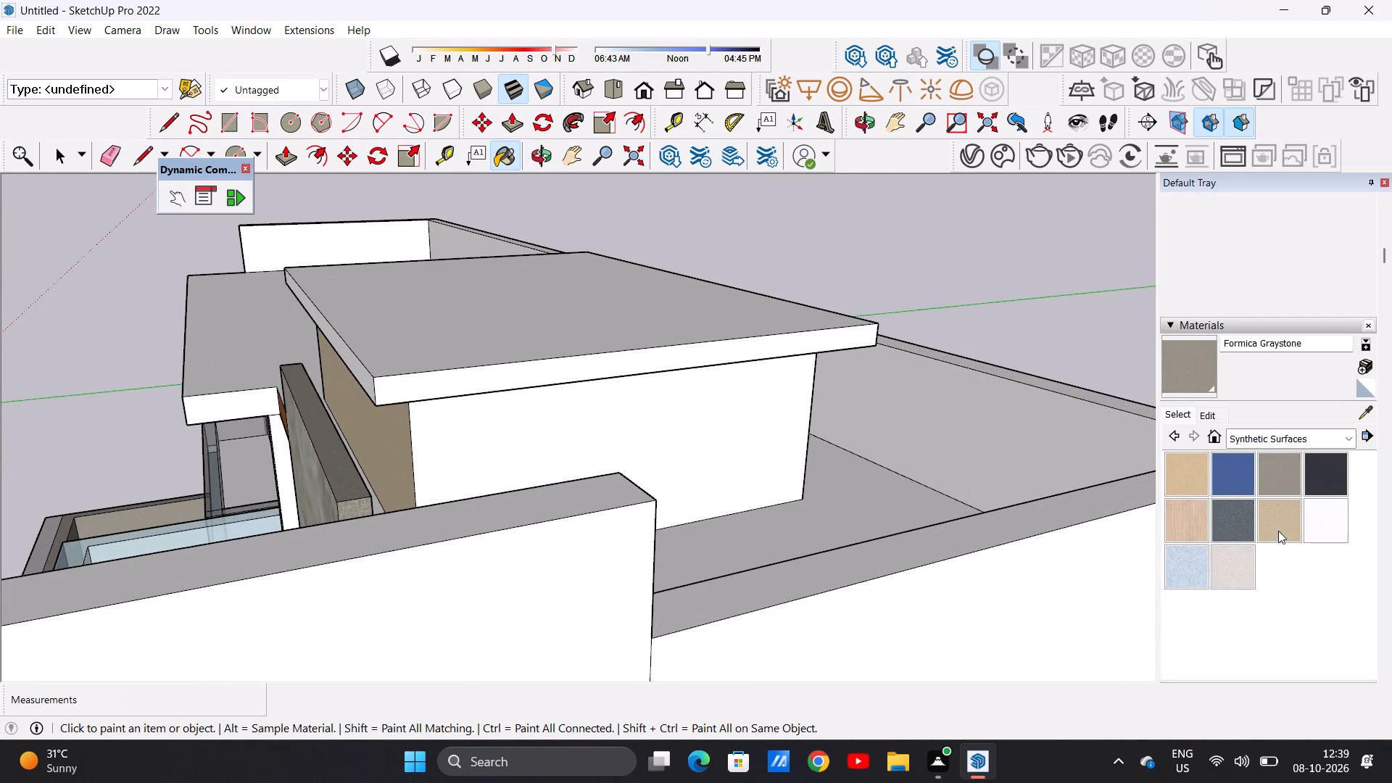
left_click(1276, 515)
scroll(729, 436, "up", 6)
left_click(722, 431)
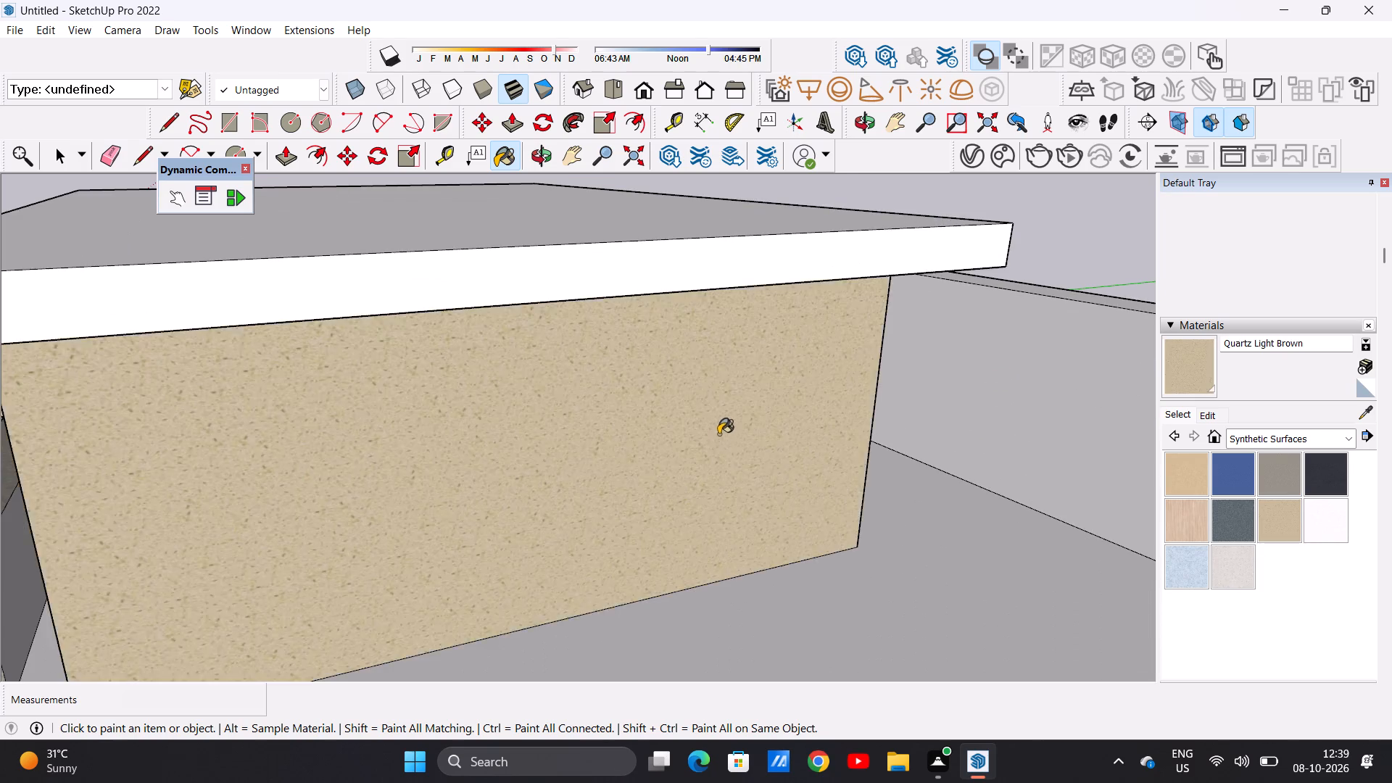
scroll(719, 454, "down", 13)
scroll(701, 437, "up", 2)
scroll(696, 437, "down", 3)
middle_click_drag(837, 431, 572, 432)
scroll(449, 436, "up", 10)
left_click(407, 422)
scroll(550, 478, "down", 19)
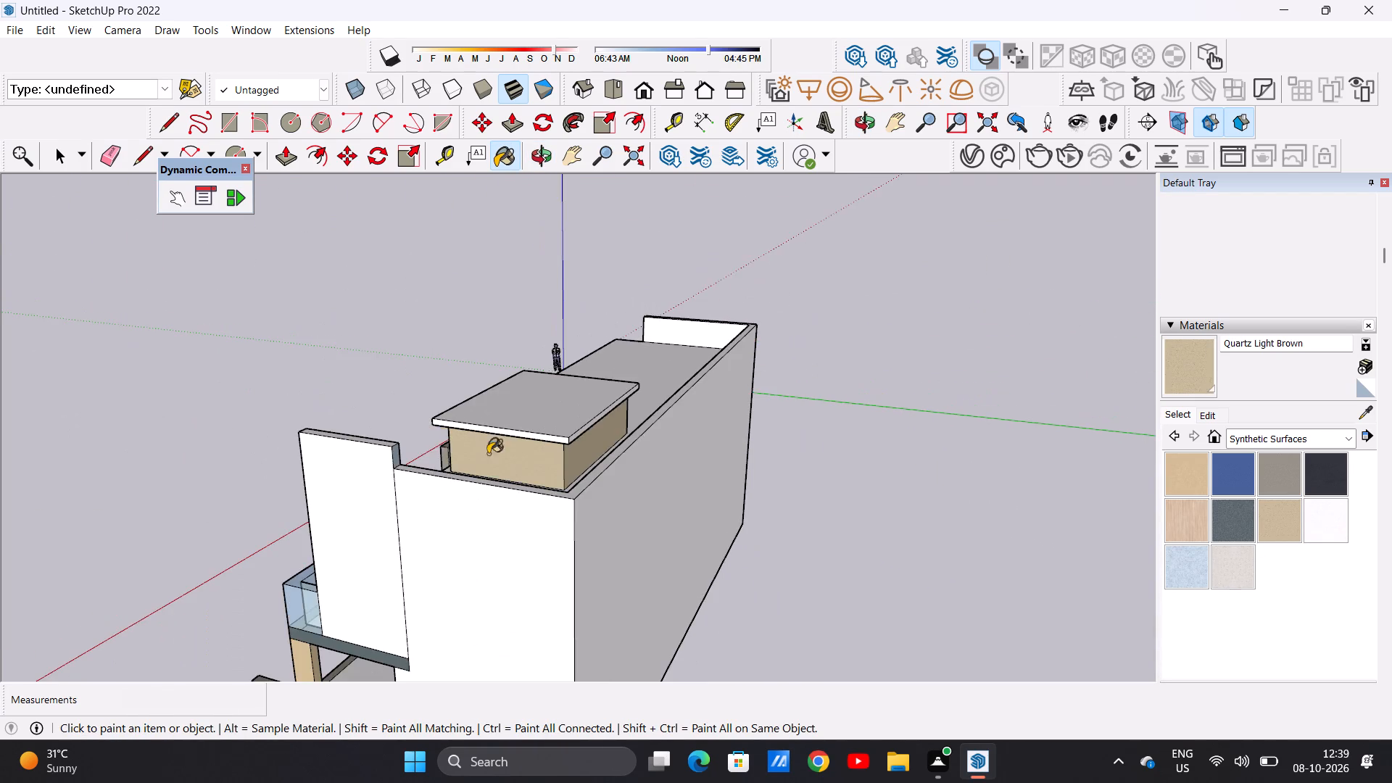
Paint the front edge and top face of the rooftop block's roof slab with Formica Speckled Grey.
middle_click_drag(418, 458, 877, 465)
middle_click_drag(734, 448, 998, 433)
middle_click_drag(949, 429, 948, 429)
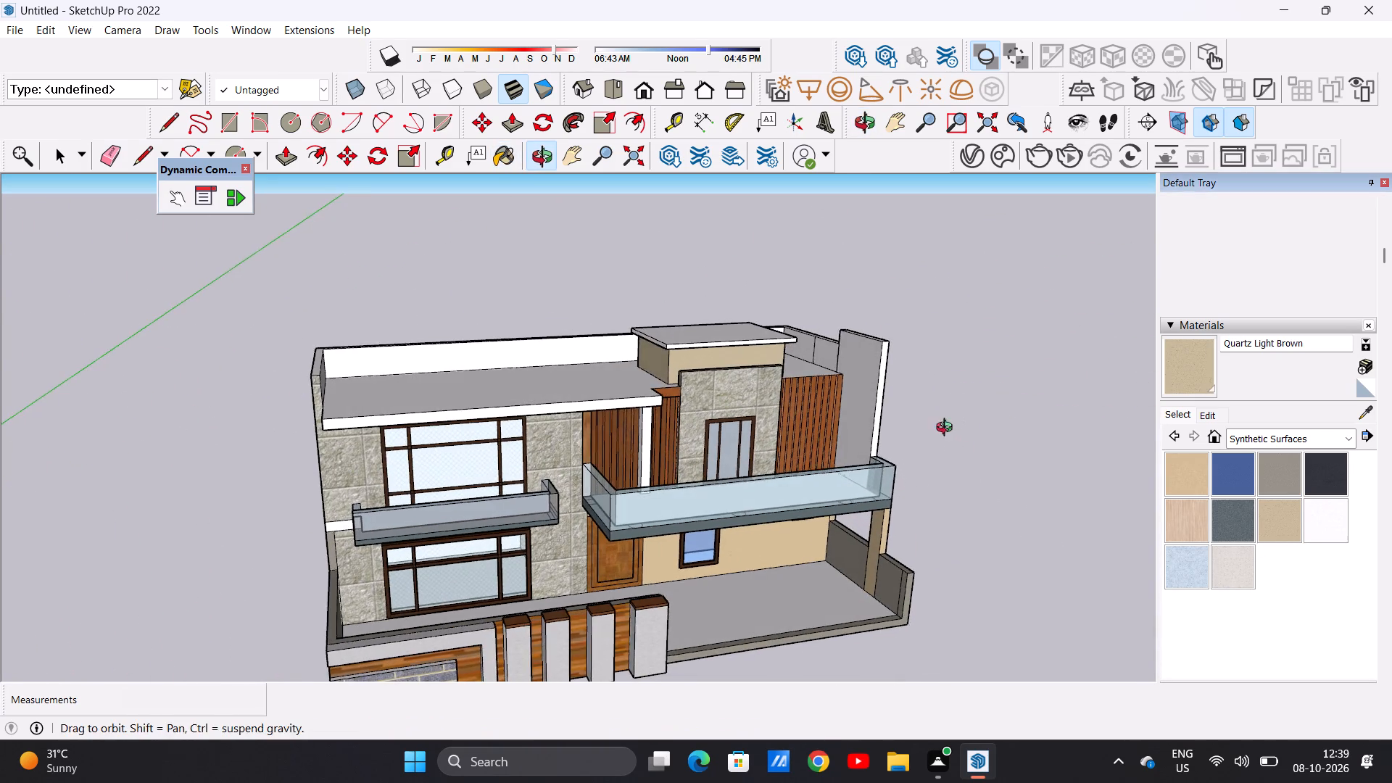
middle_click_drag(948, 429, 831, 426)
scroll(765, 360, "up", 5)
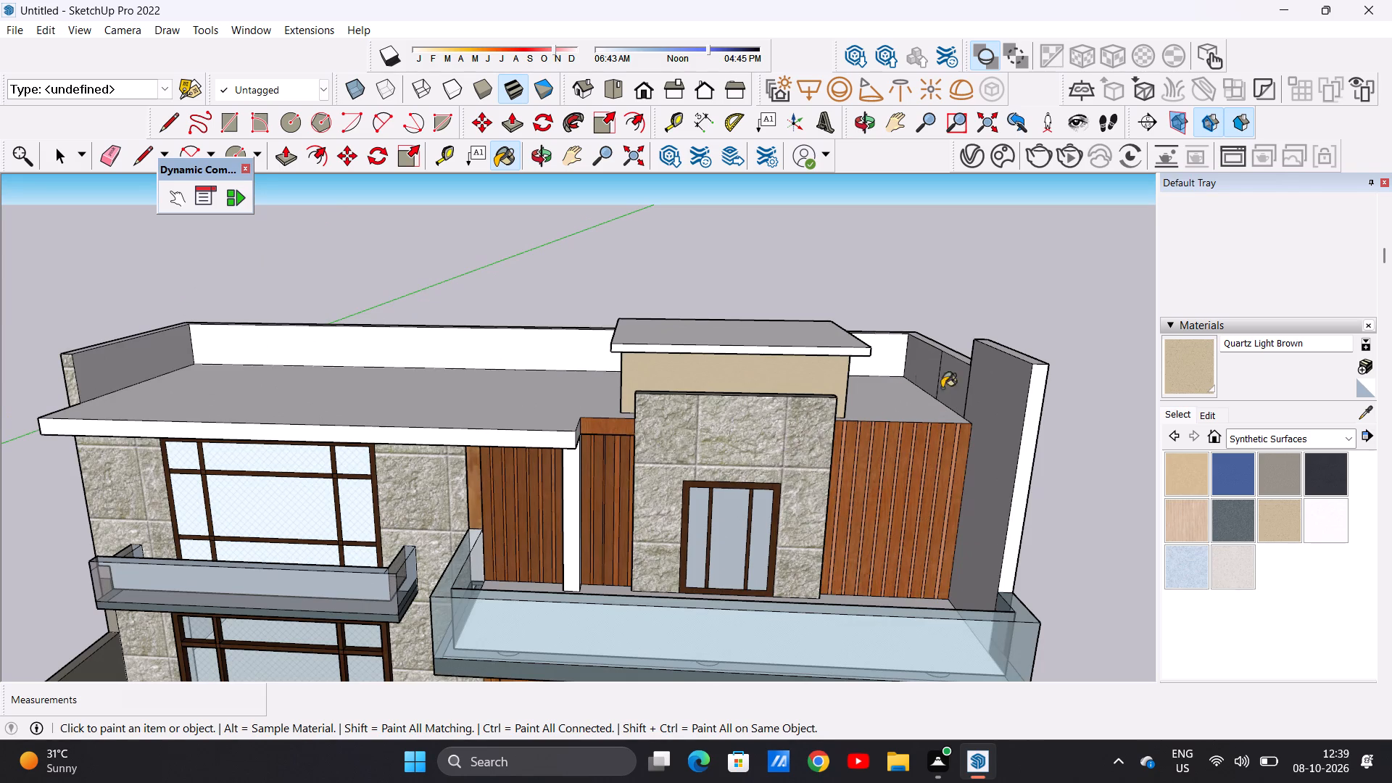
left_click(1230, 519)
scroll(833, 370, "up", 1)
scroll(832, 370, "down", 1)
scroll(820, 359, "up", 8)
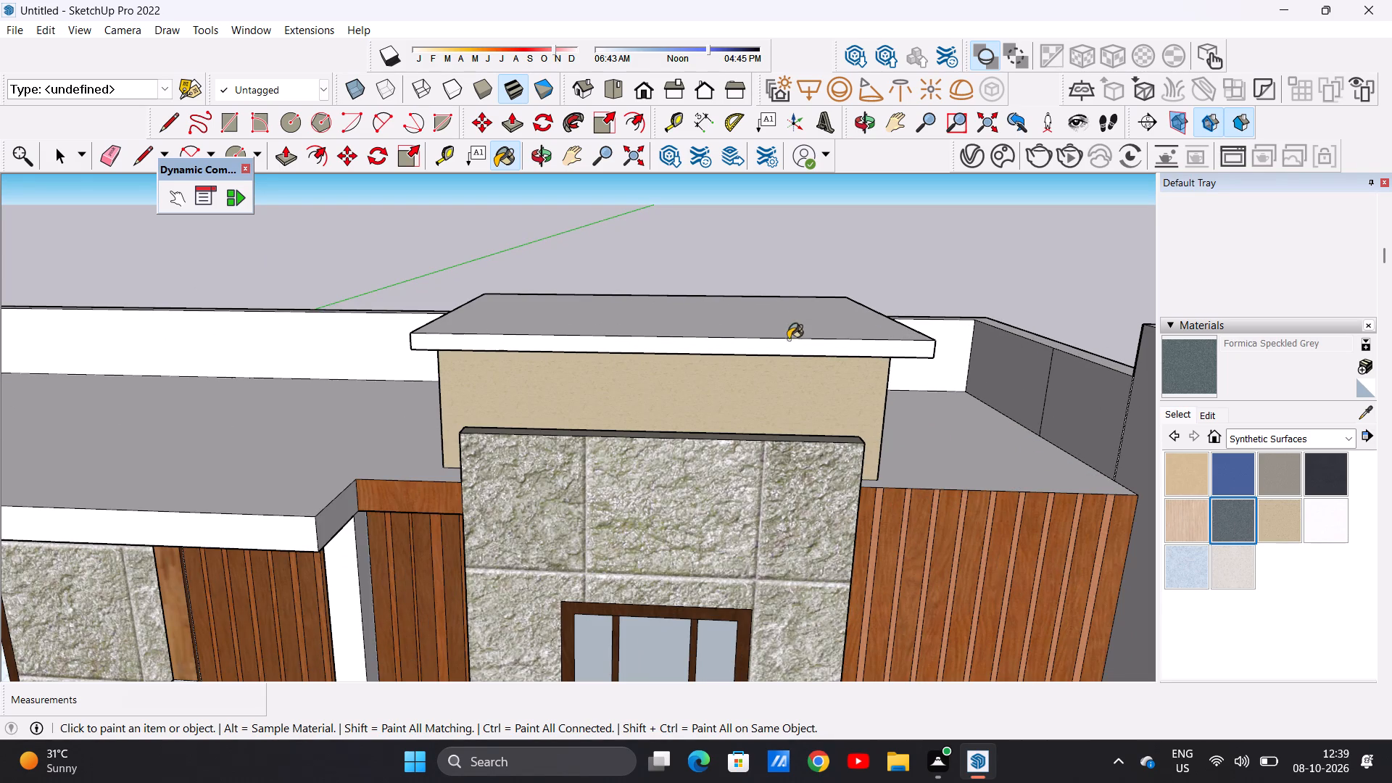
left_click(792, 352)
left_click(792, 326)
Paint the two side edges and the rear edge of the rooftop block's roof slab with Formica Speckled Grey.
scroll(721, 400, "down", 5)
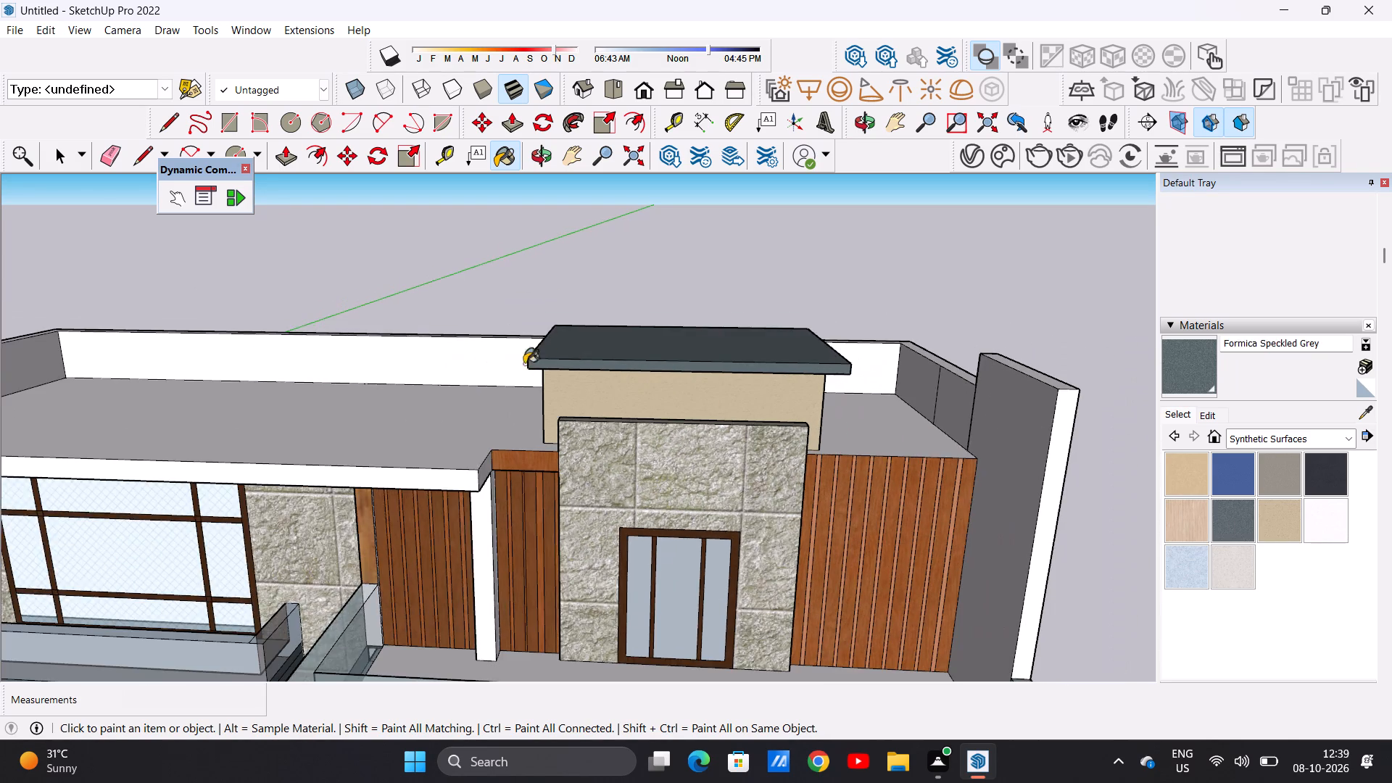
middle_click_drag(506, 386, 845, 375)
scroll(581, 362, "up", 11)
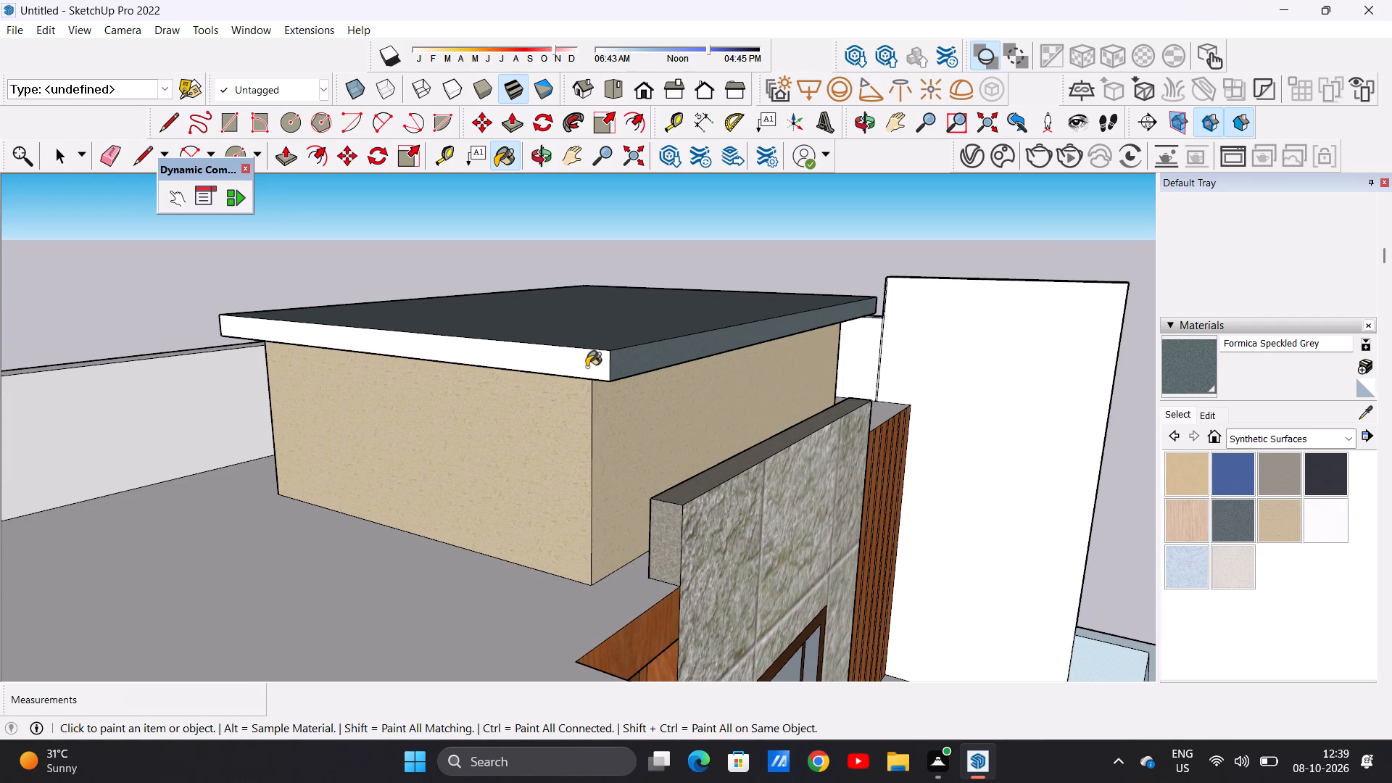
left_click(587, 366)
scroll(596, 436, "down", 13)
middle_click_drag(743, 401, 510, 384)
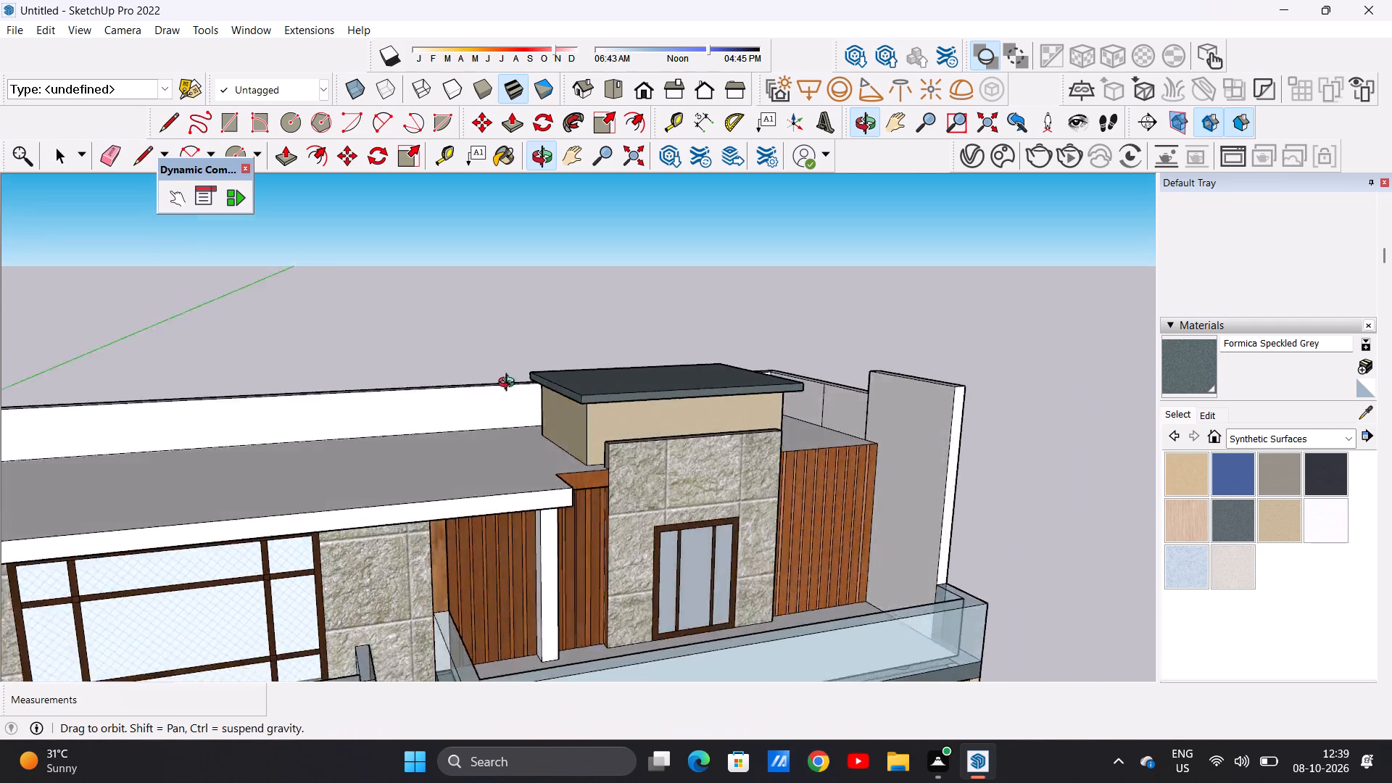
middle_click_drag(510, 384, 255, 350)
scroll(960, 360, "up", 6)
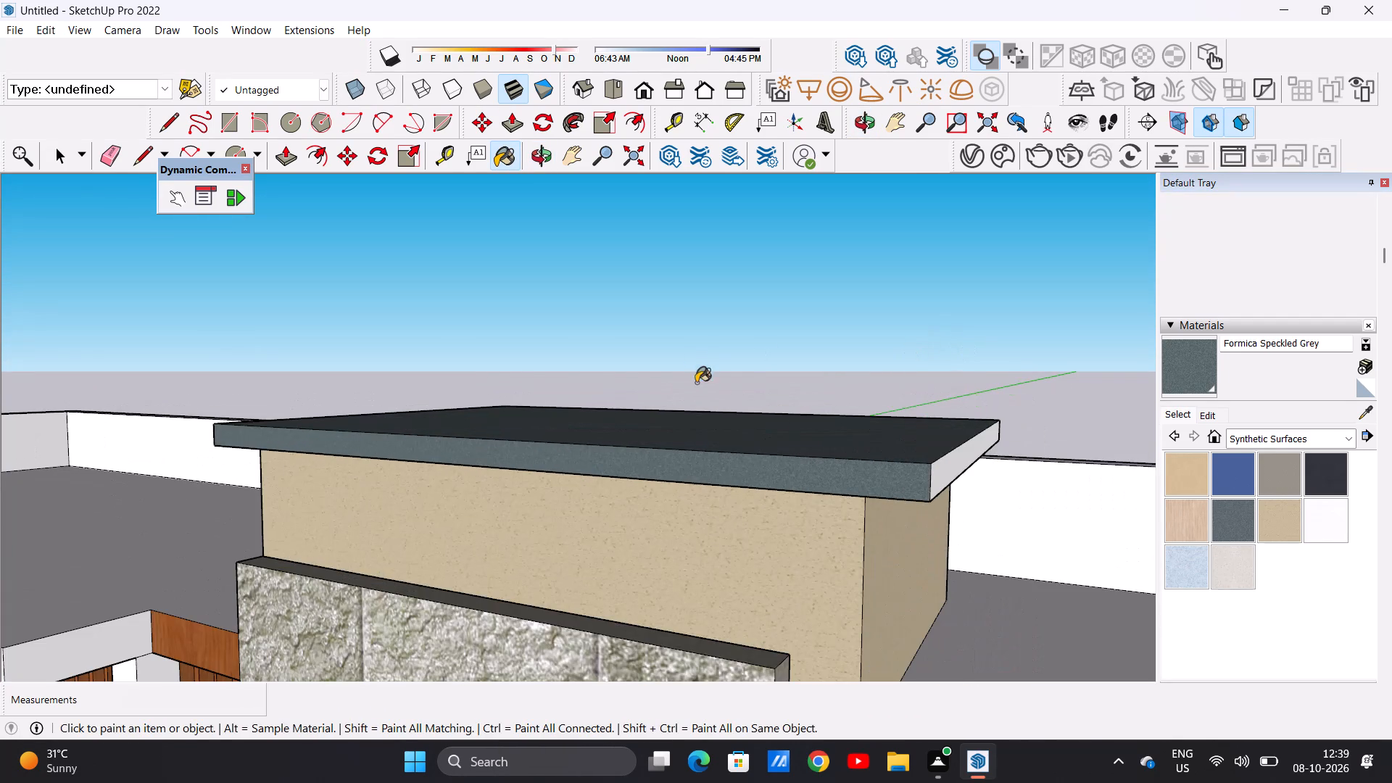
left_click(941, 476)
scroll(769, 458, "down", 9)
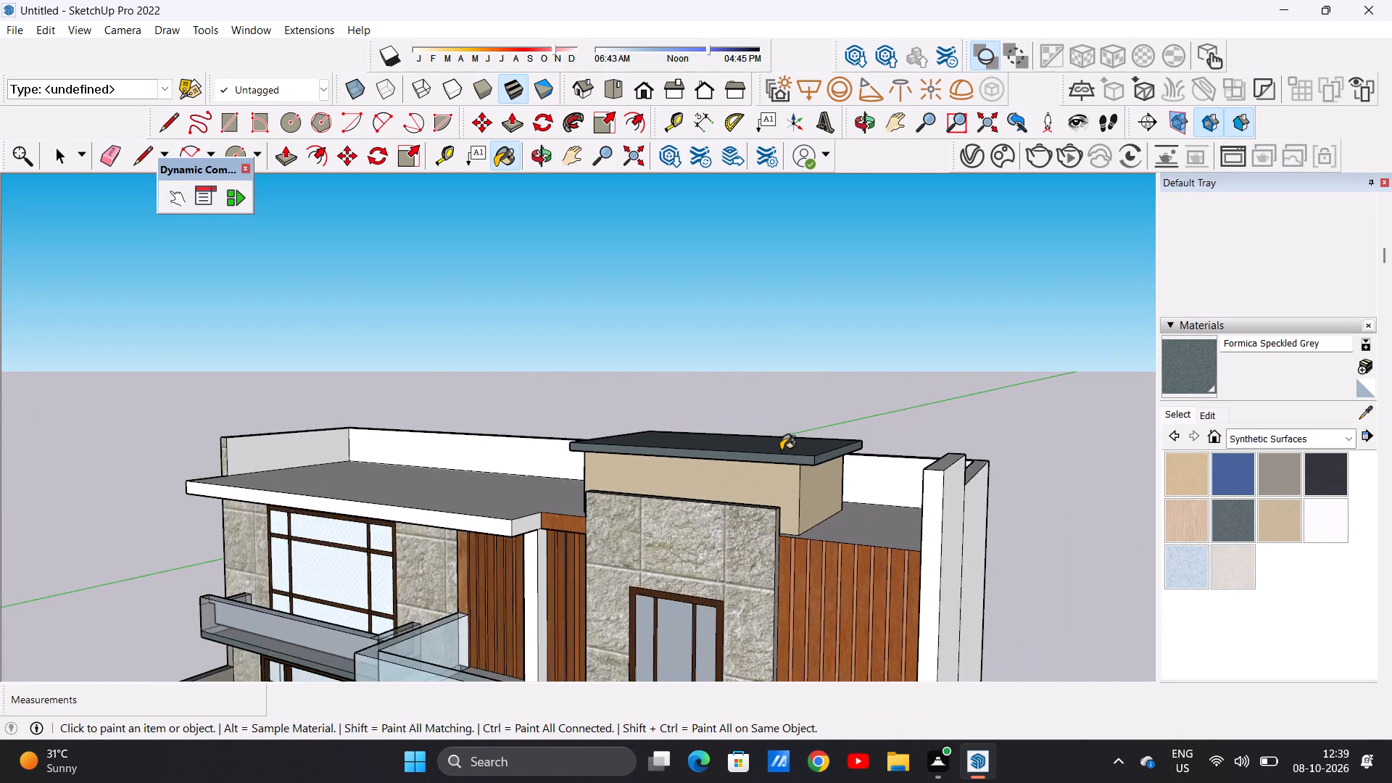
scroll(781, 450, "down", 12)
middle_click_drag(874, 438, 462, 466)
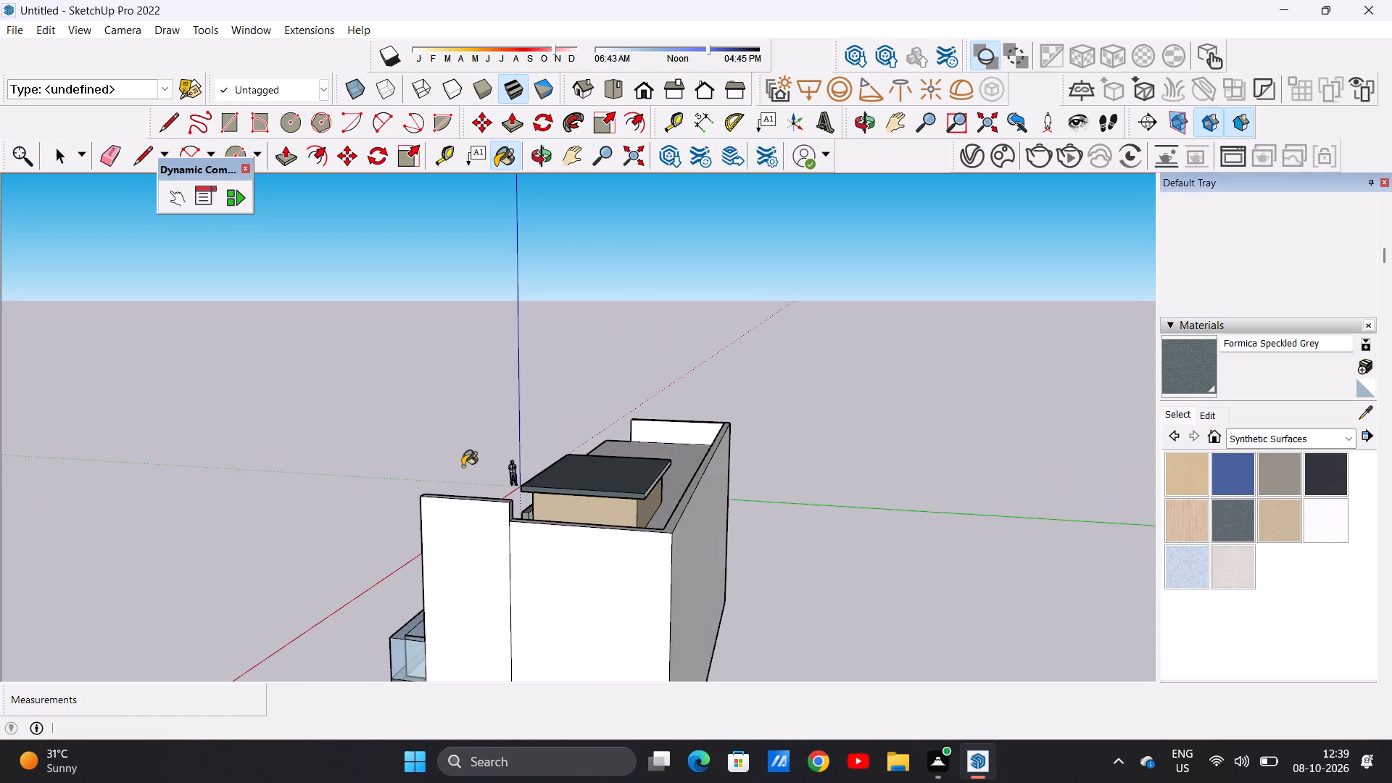
scroll(645, 493, "up", 16)
left_click(642, 487)
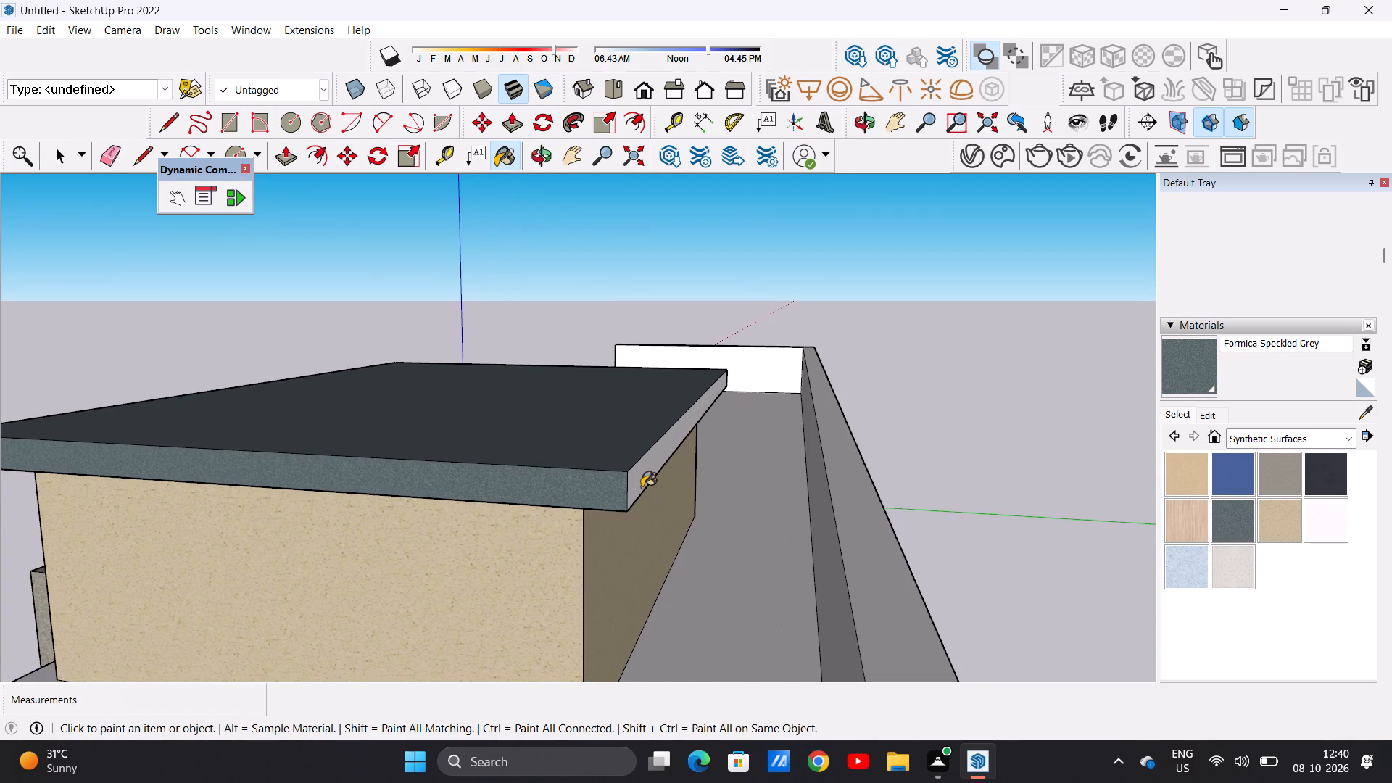
Examine the house from the front and both sides for faces that still have no material.
scroll(642, 490, "down", 19)
middle_click_drag(499, 495, 979, 507)
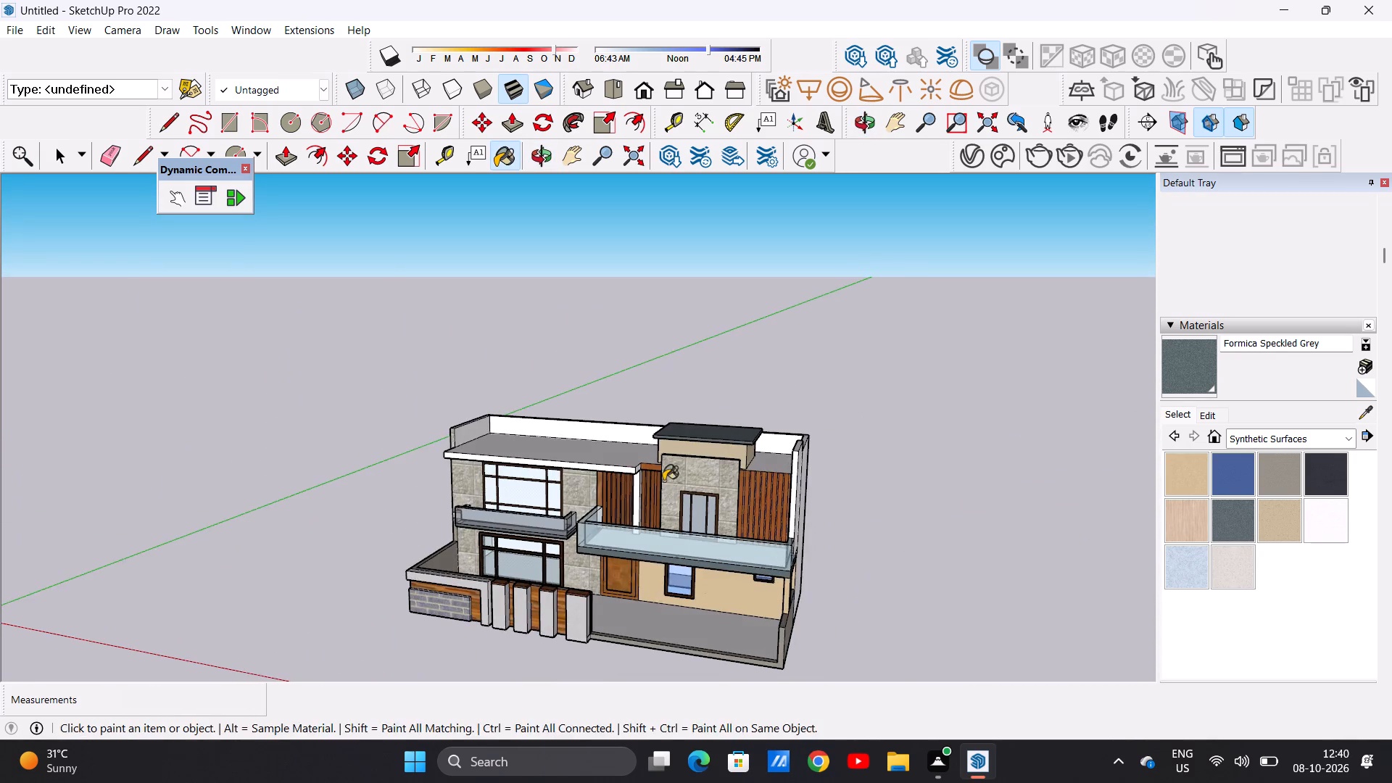
middle_click_drag(663, 481, 1042, 473)
middle_click_drag(901, 475, 657, 457)
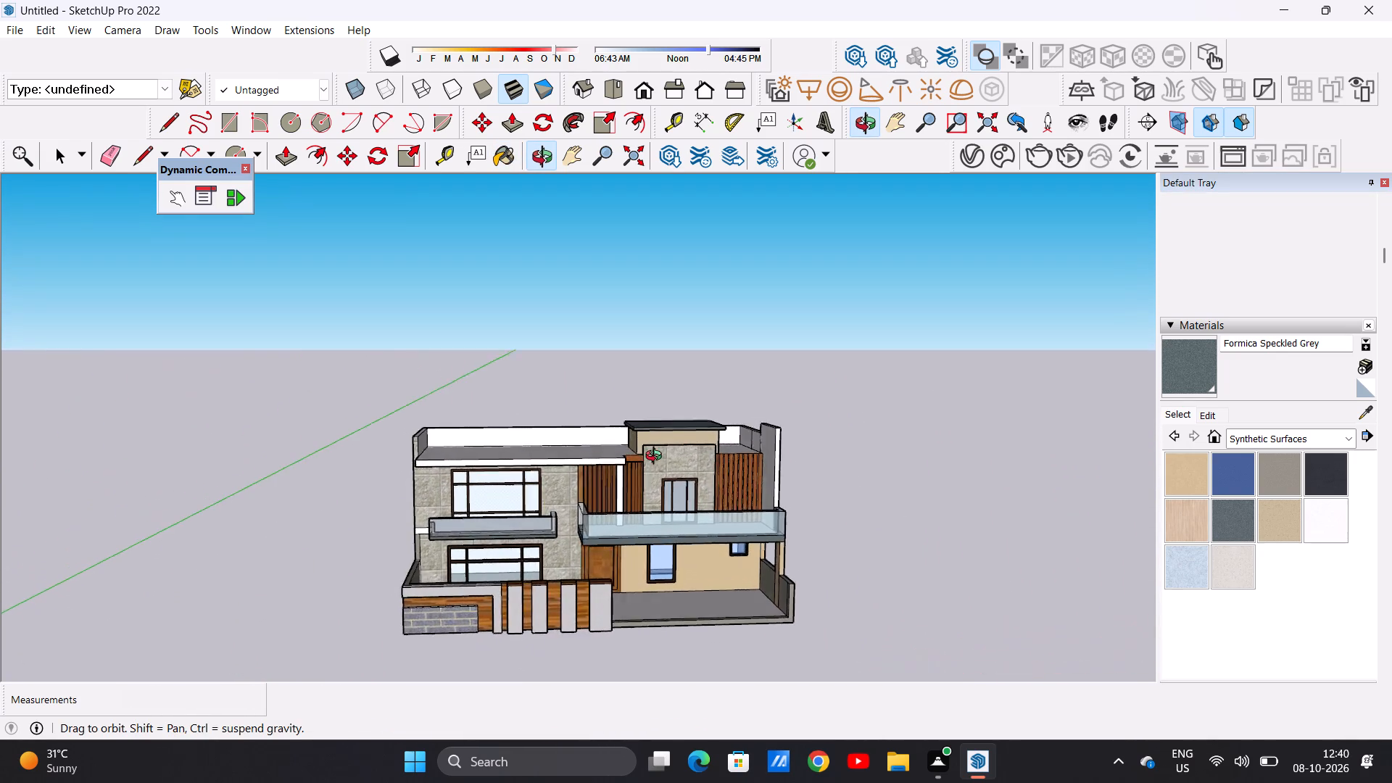
middle_click_drag(657, 457, 639, 469)
middle_click_drag(639, 474, 674, 487)
scroll(722, 516, "down", 10)
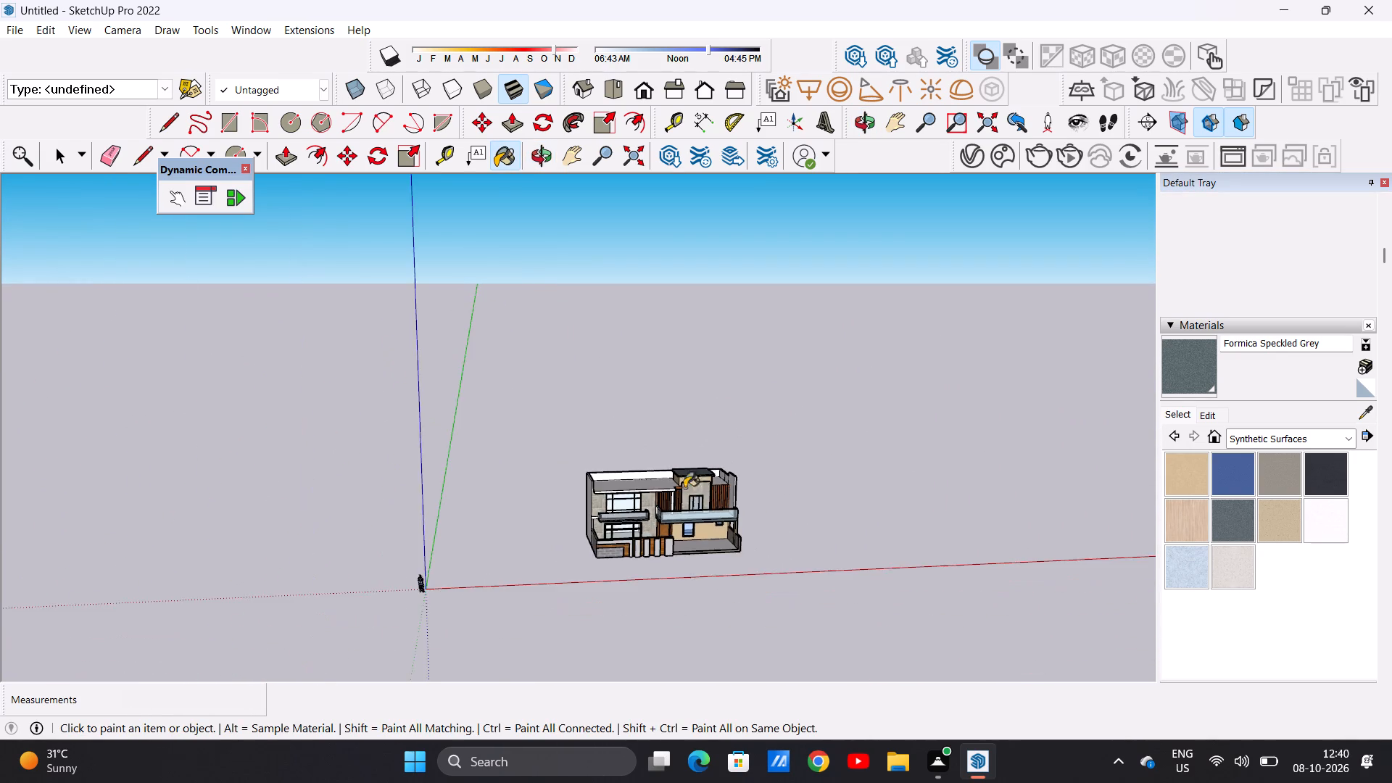
scroll(684, 488, "down", 3)
middle_click_drag(703, 521, 616, 471)
scroll(739, 506, "up", 12)
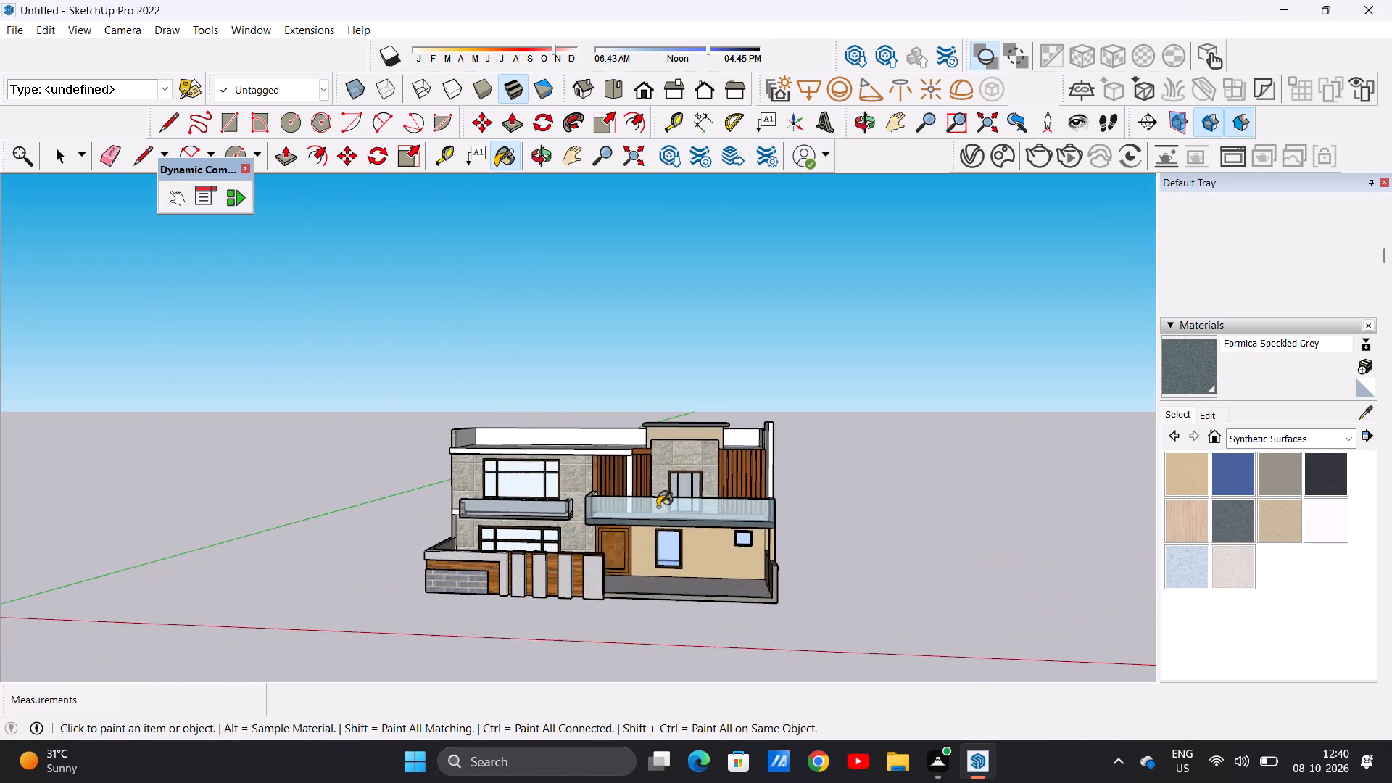
scroll(658, 507, "up", 6)
scroll(729, 508, "down", 5)
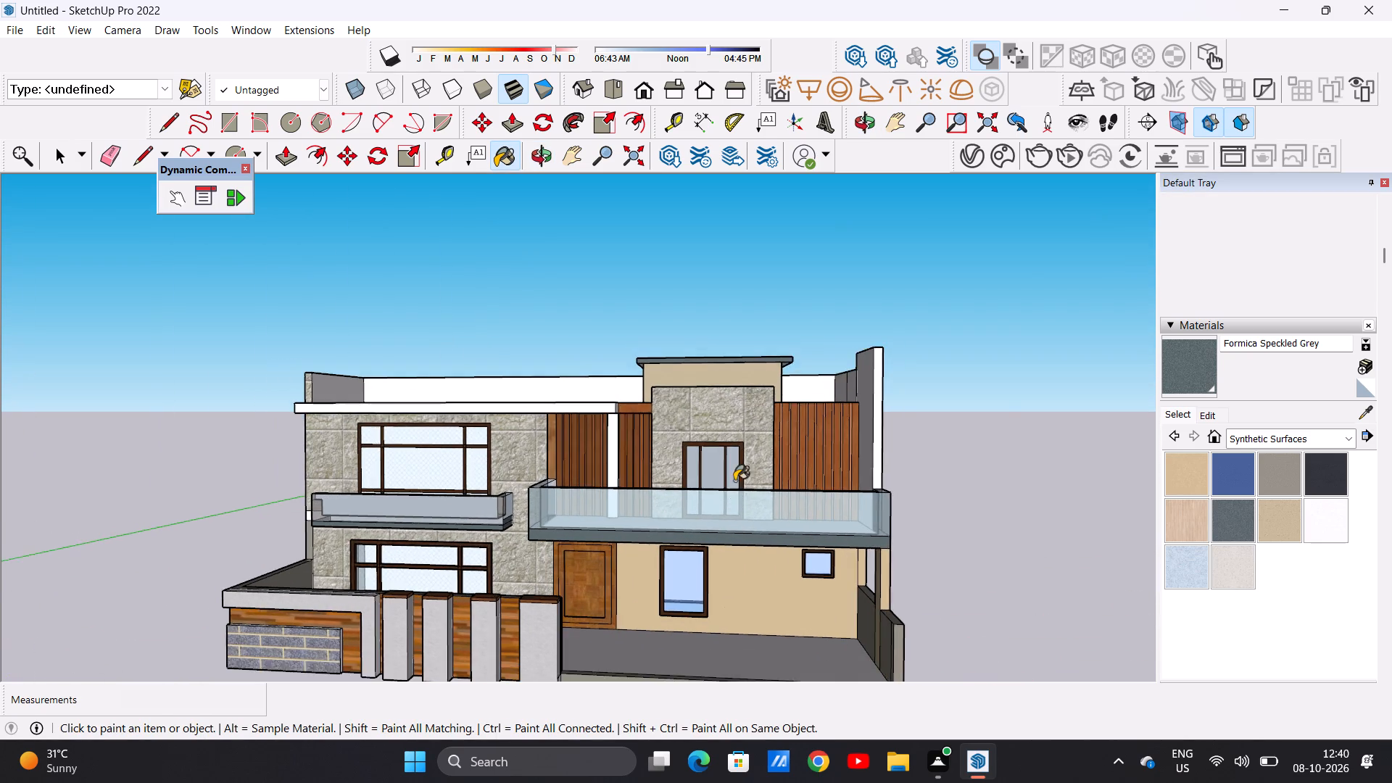
scroll(734, 481, "down", 2)
middle_click_drag(697, 431, 747, 607)
middle_click_drag(461, 389, 709, 327)
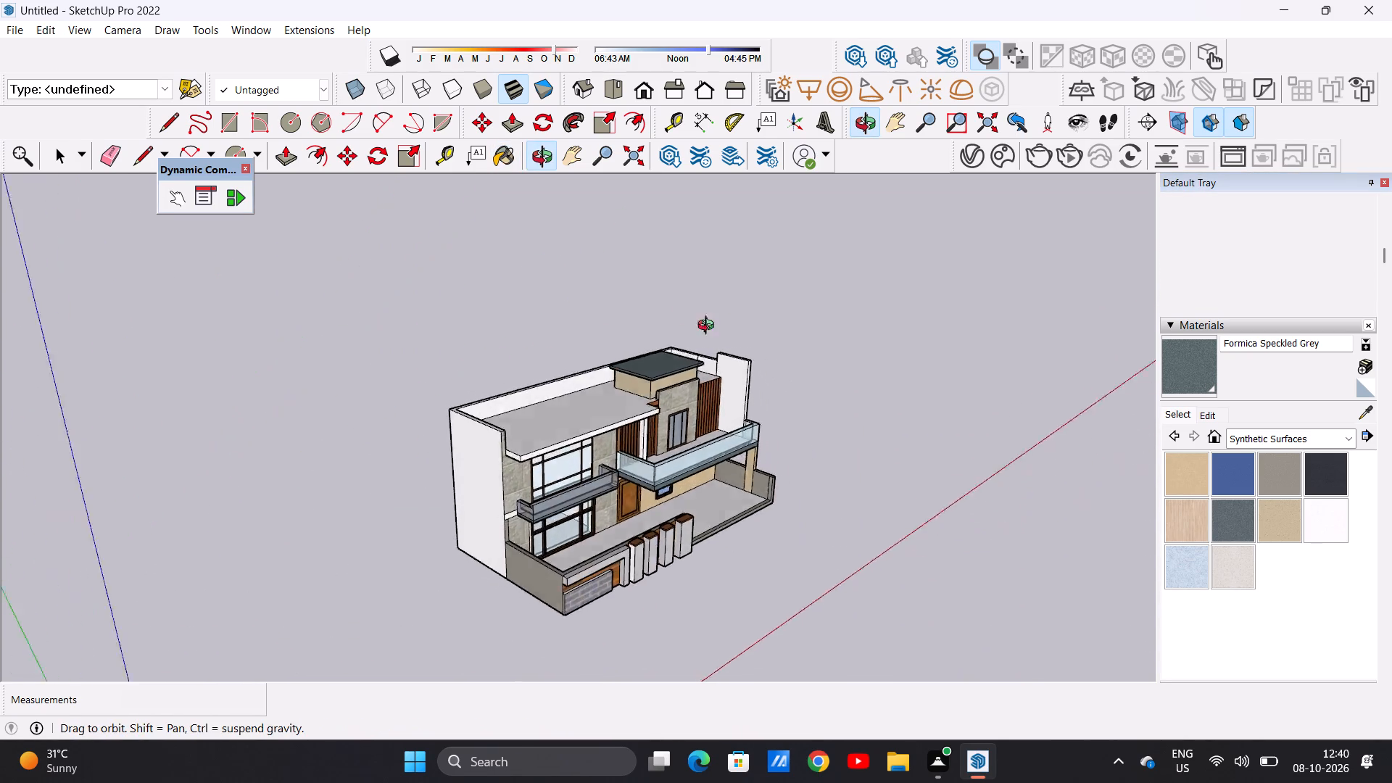
middle_click_drag(709, 327, 791, 319)
middle_click_drag(811, 420, 202, 401)
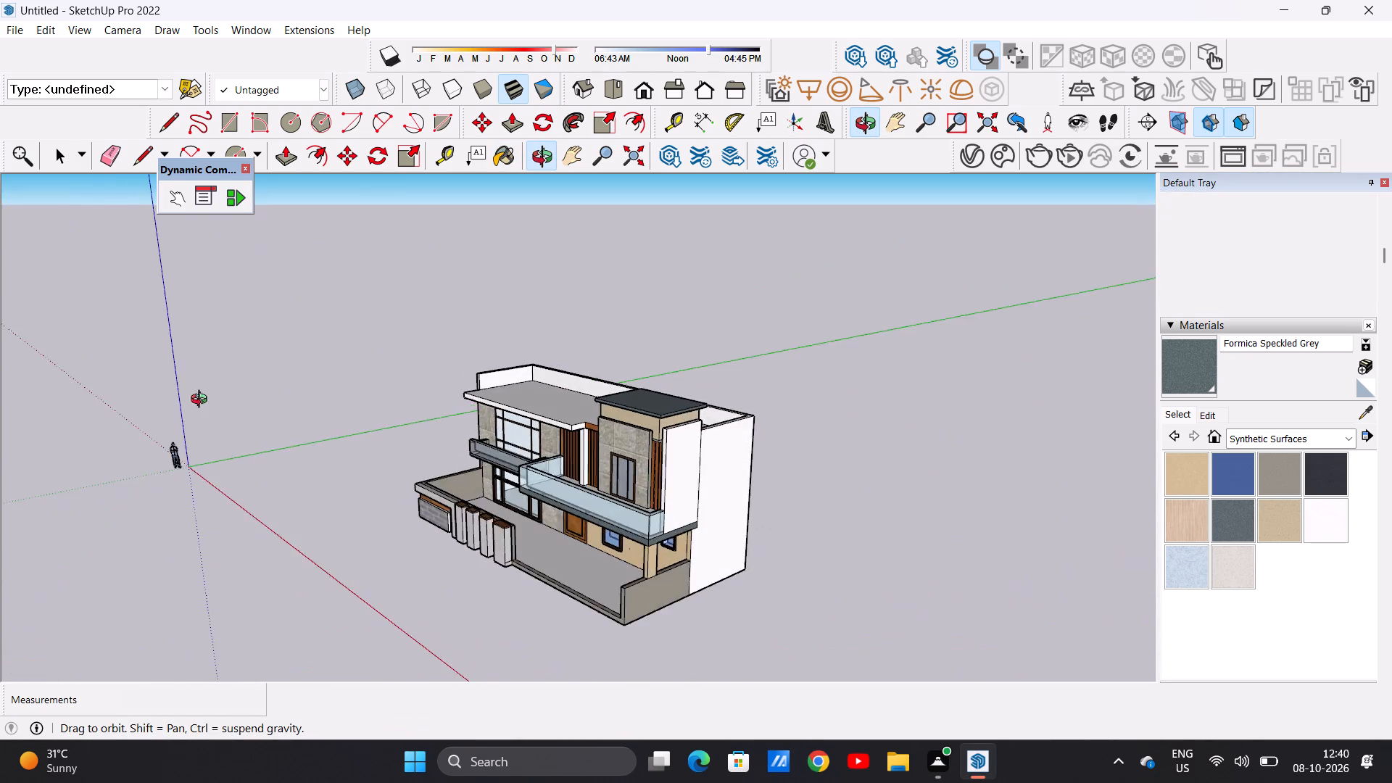
middle_click_drag(202, 401, 811, 377)
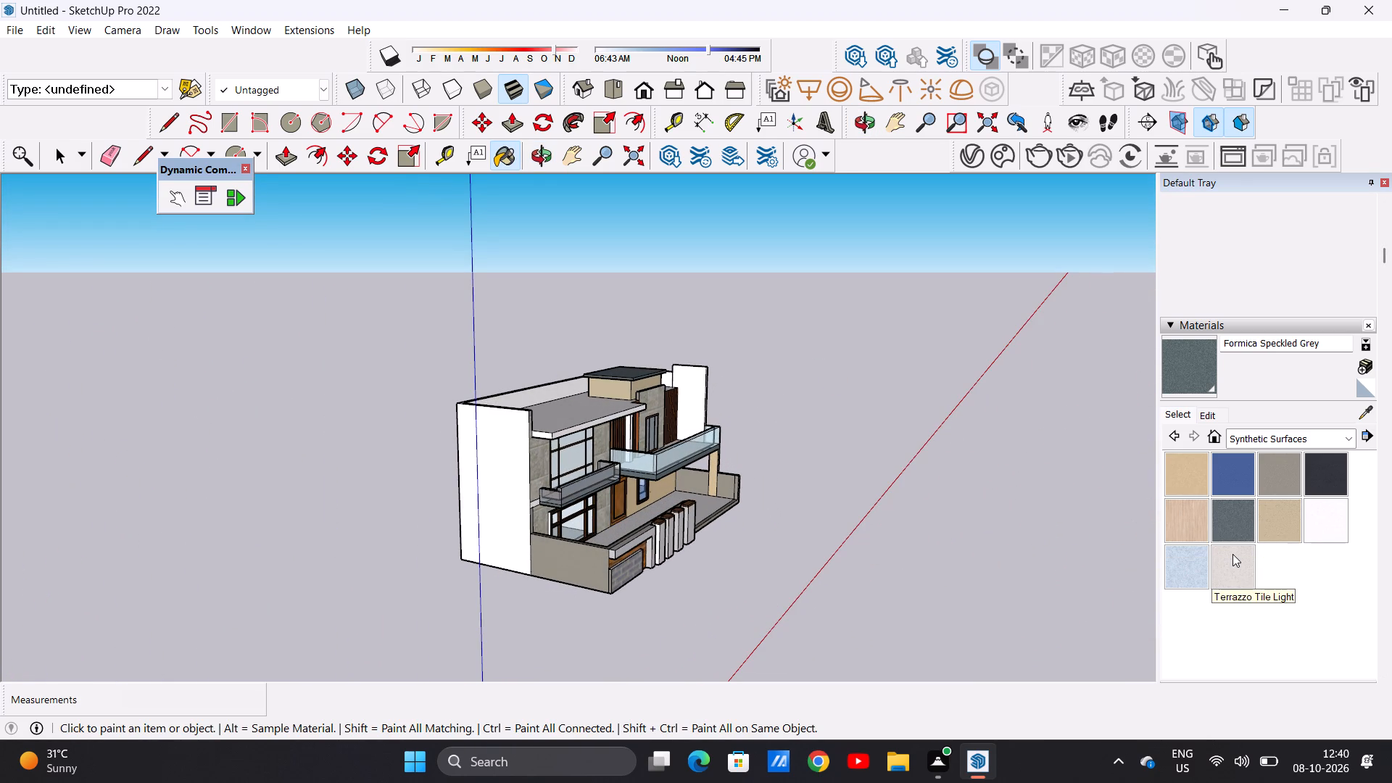
Paint the outer faces of the house's two full-height side walls with Formica Laminate Light.
left_click(1182, 511)
scroll(497, 453, "up", 12)
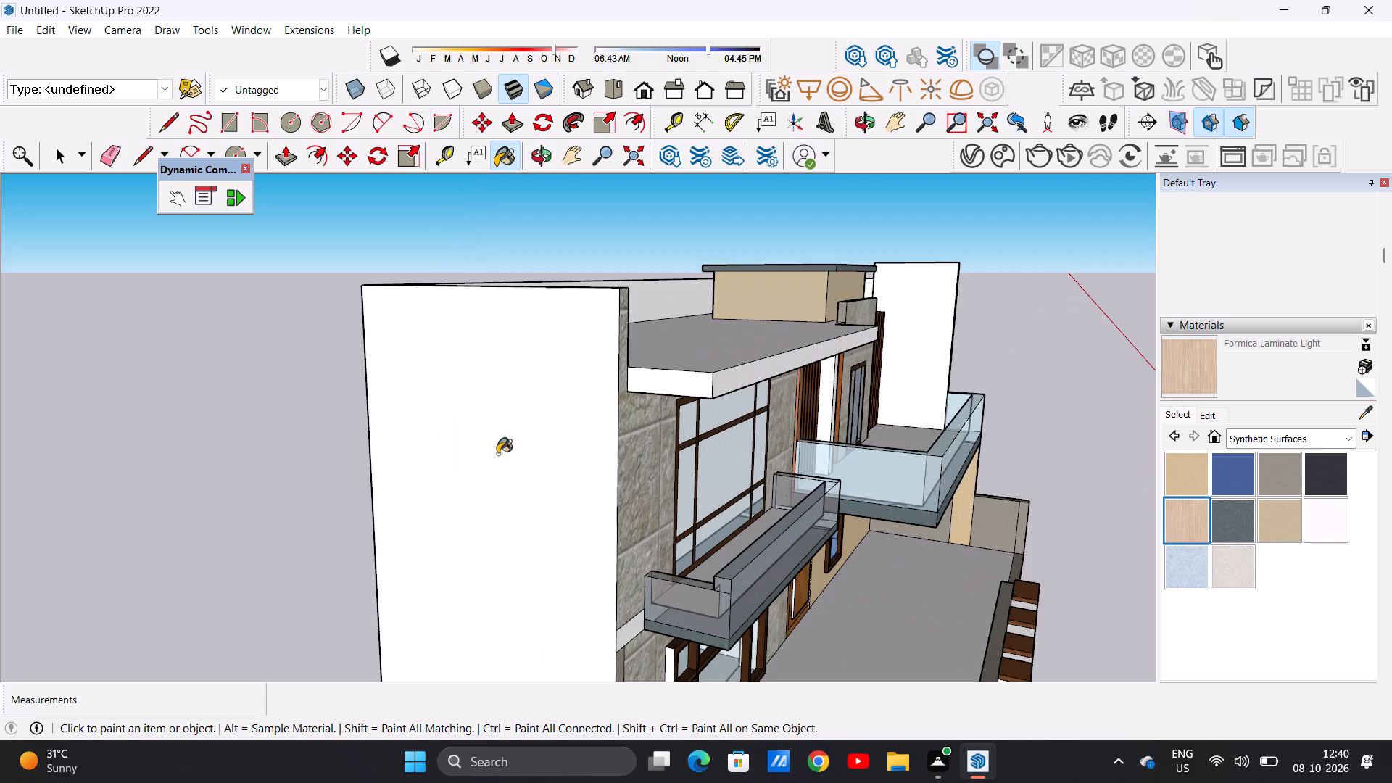
left_click(497, 454)
scroll(515, 536, "down", 18)
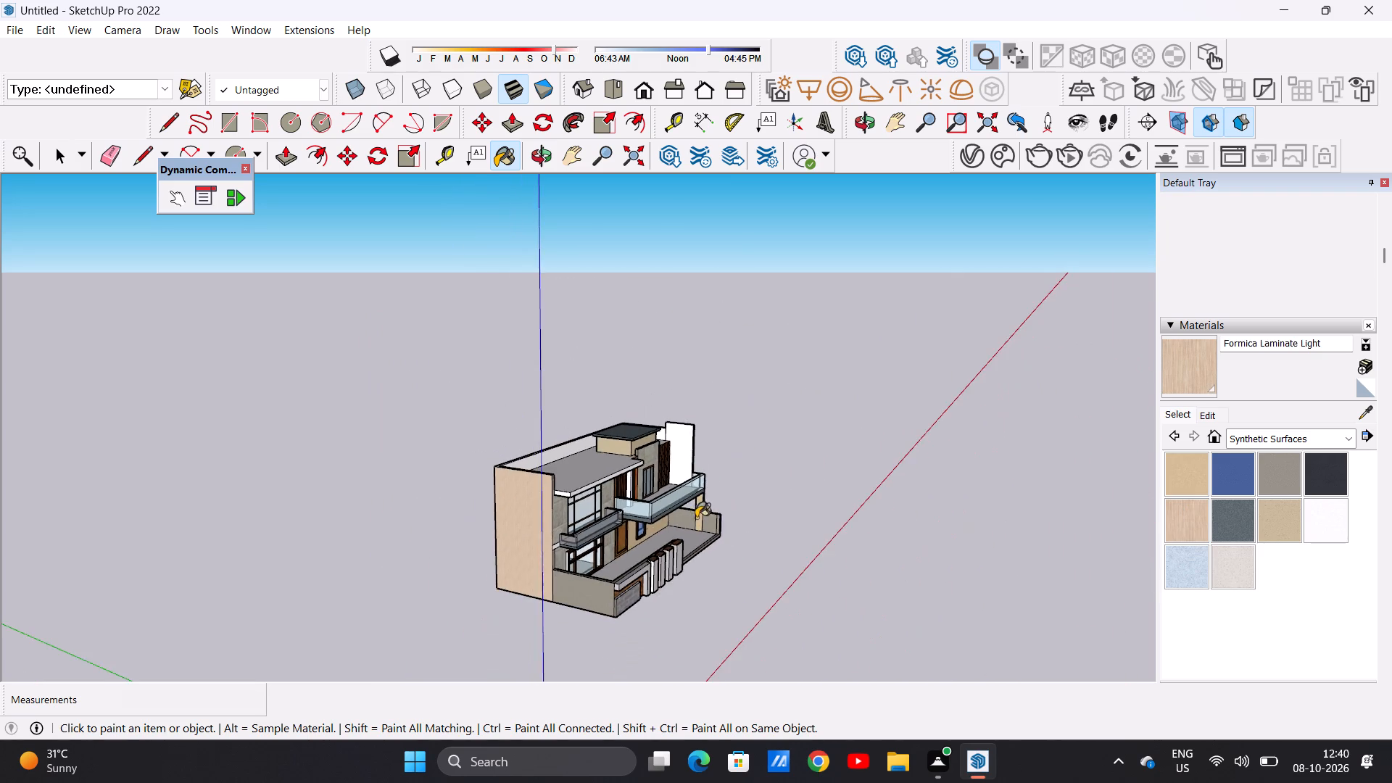
middle_click_drag(696, 518, 92, 513)
scroll(676, 515, "up", 12)
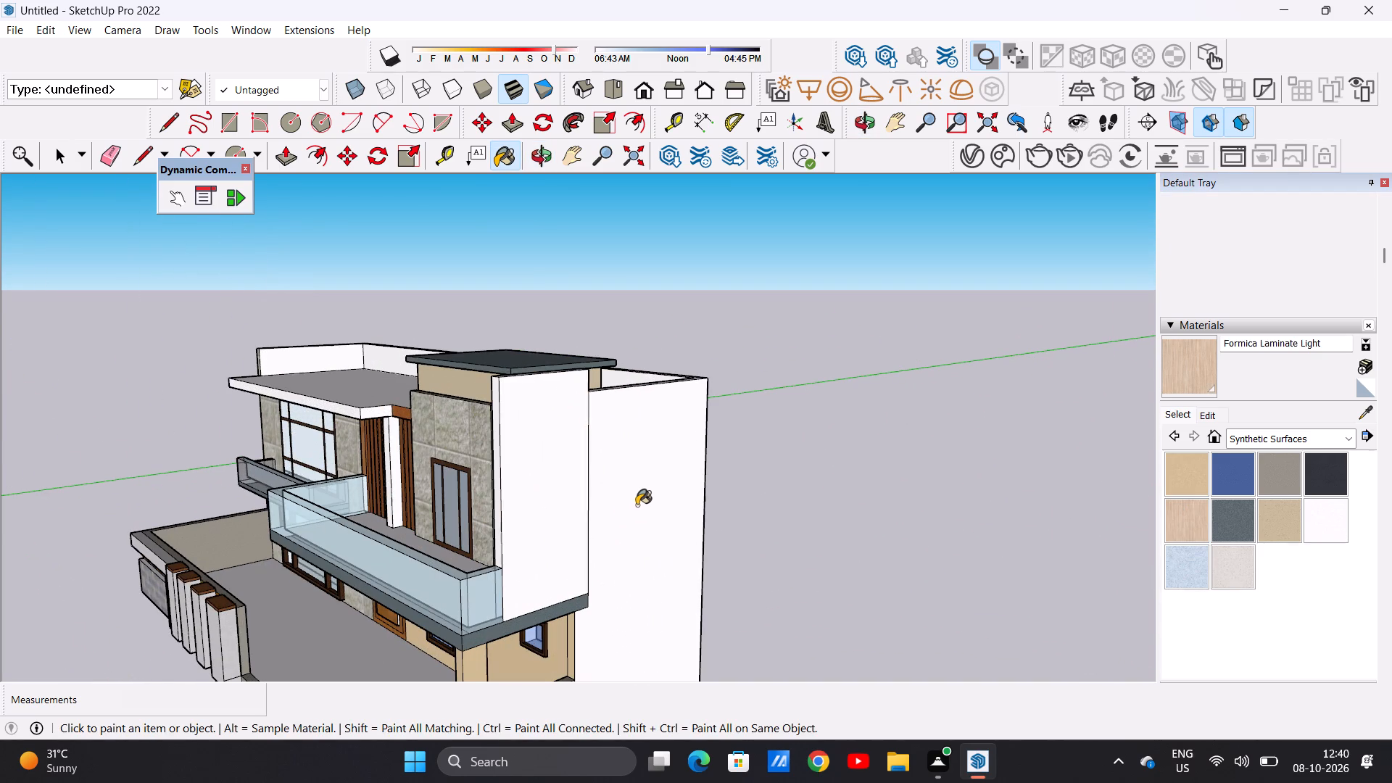
left_click(647, 502)
Paint the outer face of the house's rear wall with Formica Laminate Light.
scroll(621, 516, "down", 11)
middle_click_drag(635, 555, 635, 555)
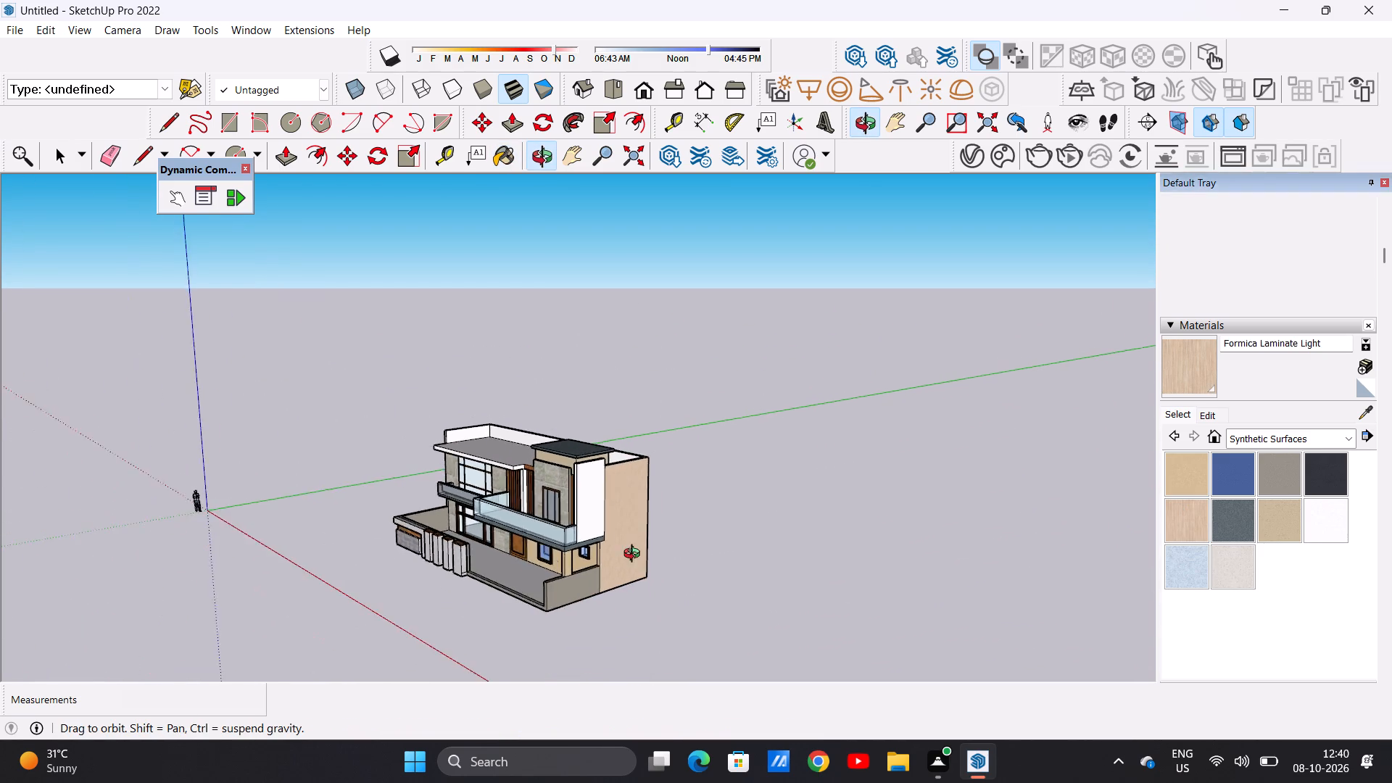
middle_click_drag(635, 555, 317, 594)
scroll(663, 515, "up", 4)
left_click(523, 499)
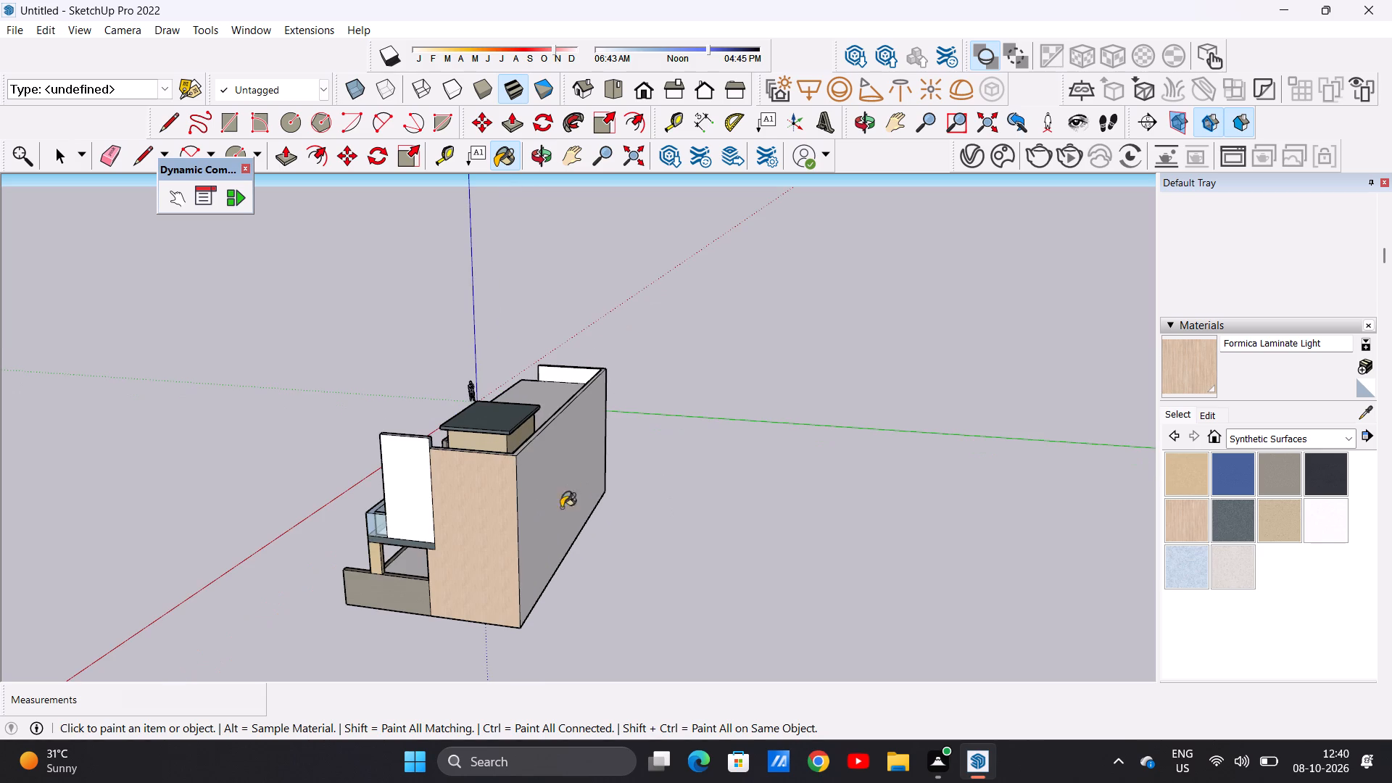
Examine the front facade, roof and balconies for surfaces that still lack a material.
scroll(707, 543, "down", 8)
middle_click_drag(463, 532, 961, 482)
middle_click_drag(482, 487, 977, 468)
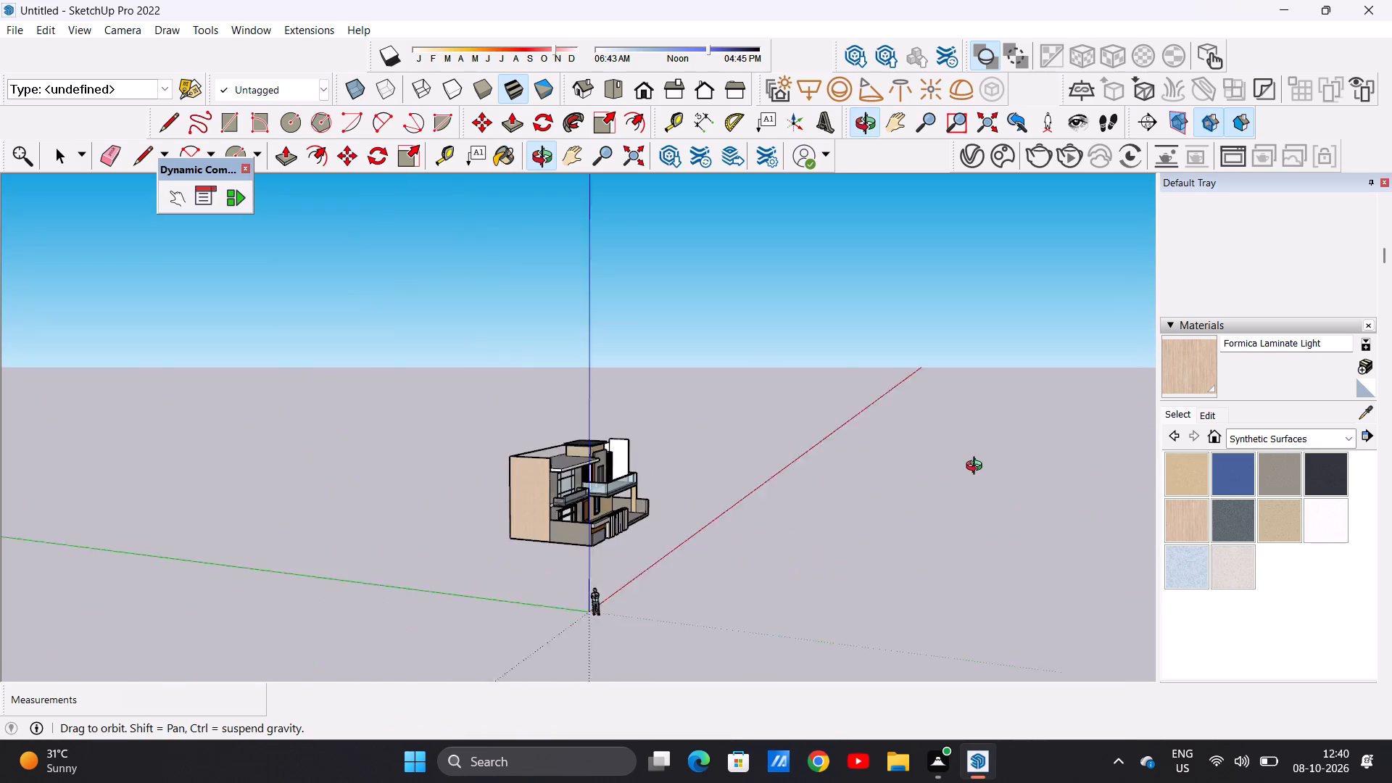
middle_click_drag(977, 468, 626, 628)
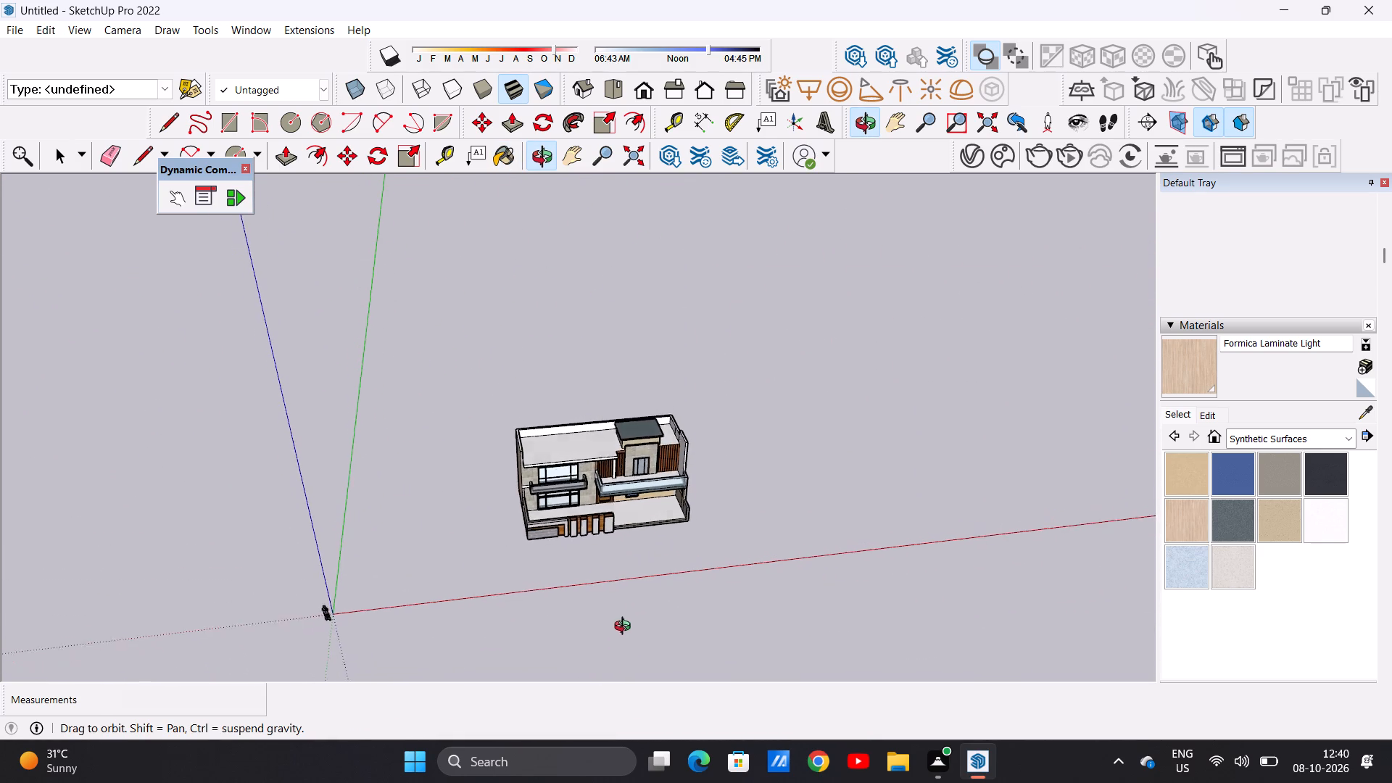
middle_click_drag(626, 628, 621, 616)
scroll(651, 444, "up", 16)
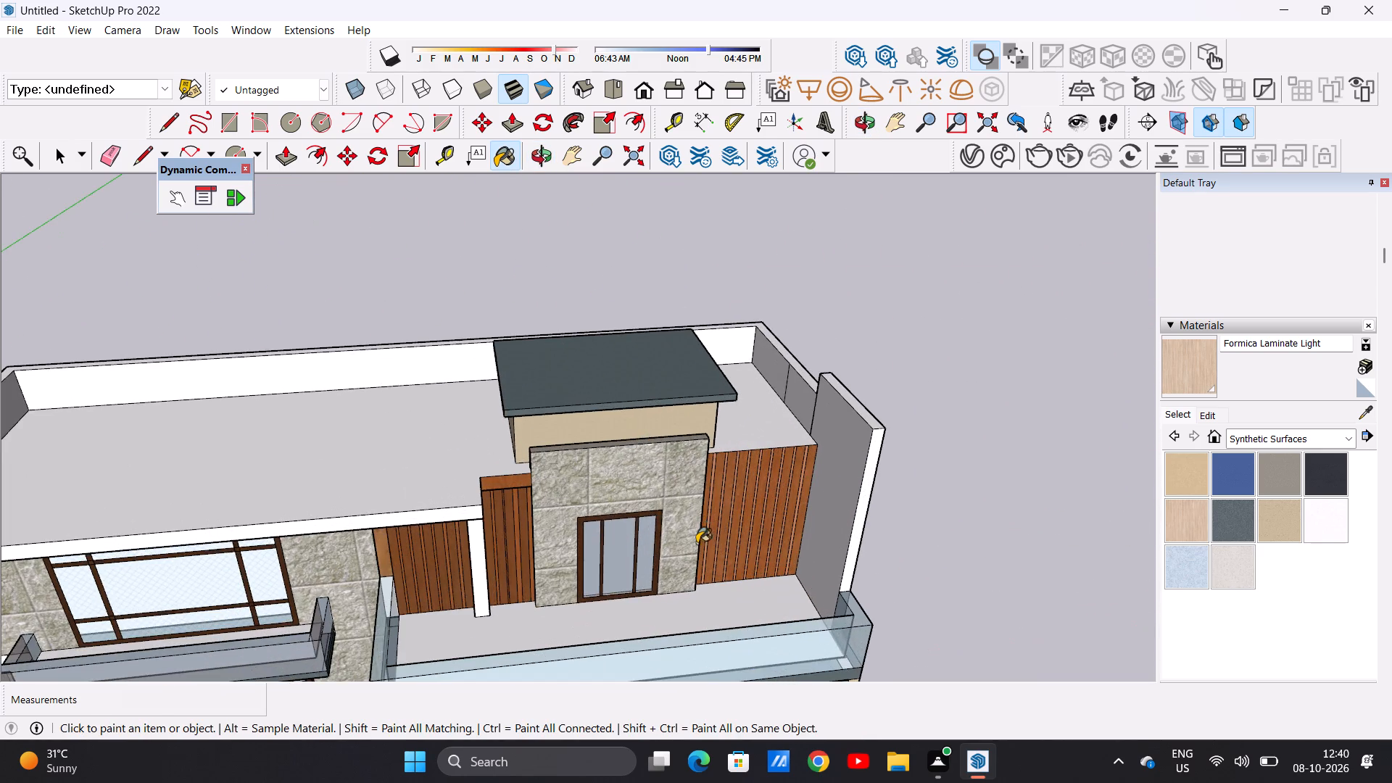
middle_click_drag(697, 543, 669, 452)
key("space")
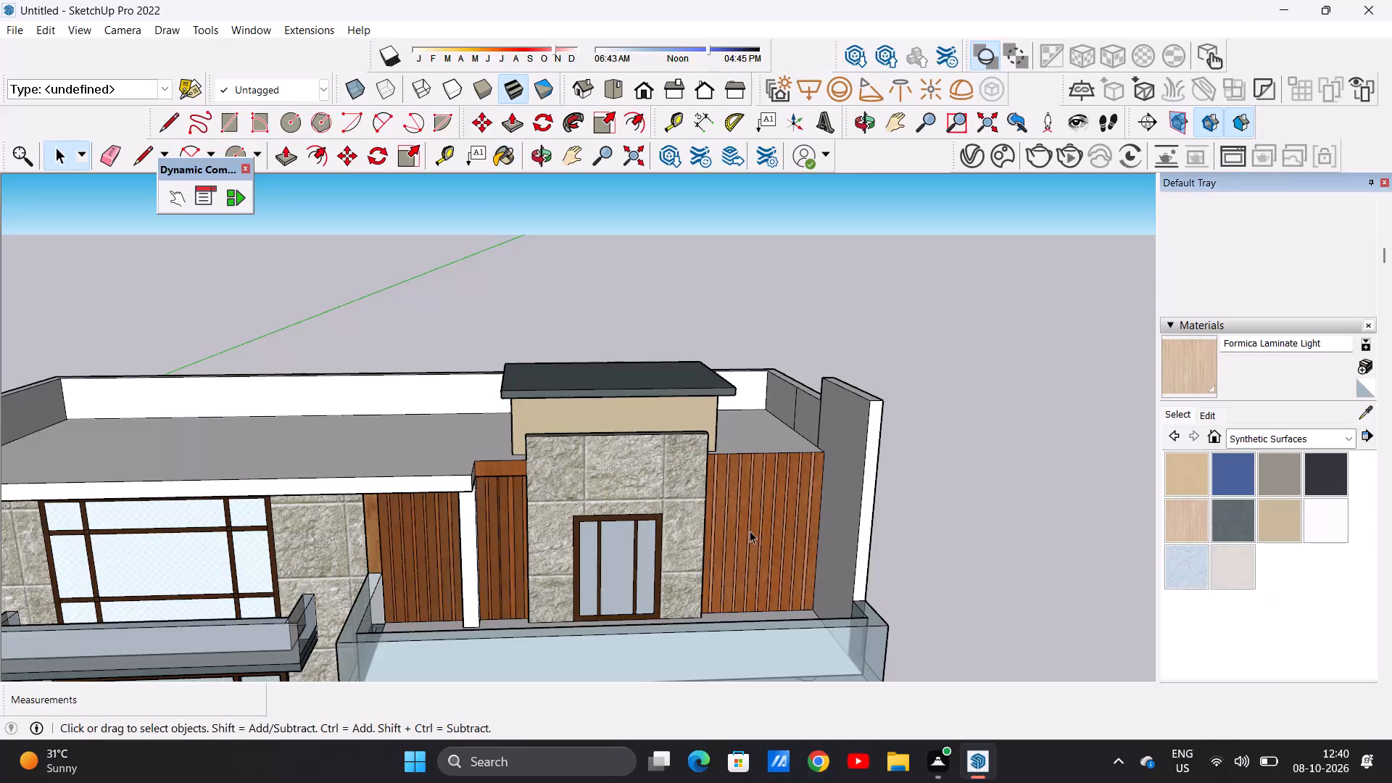
scroll(770, 549, "down", 6)
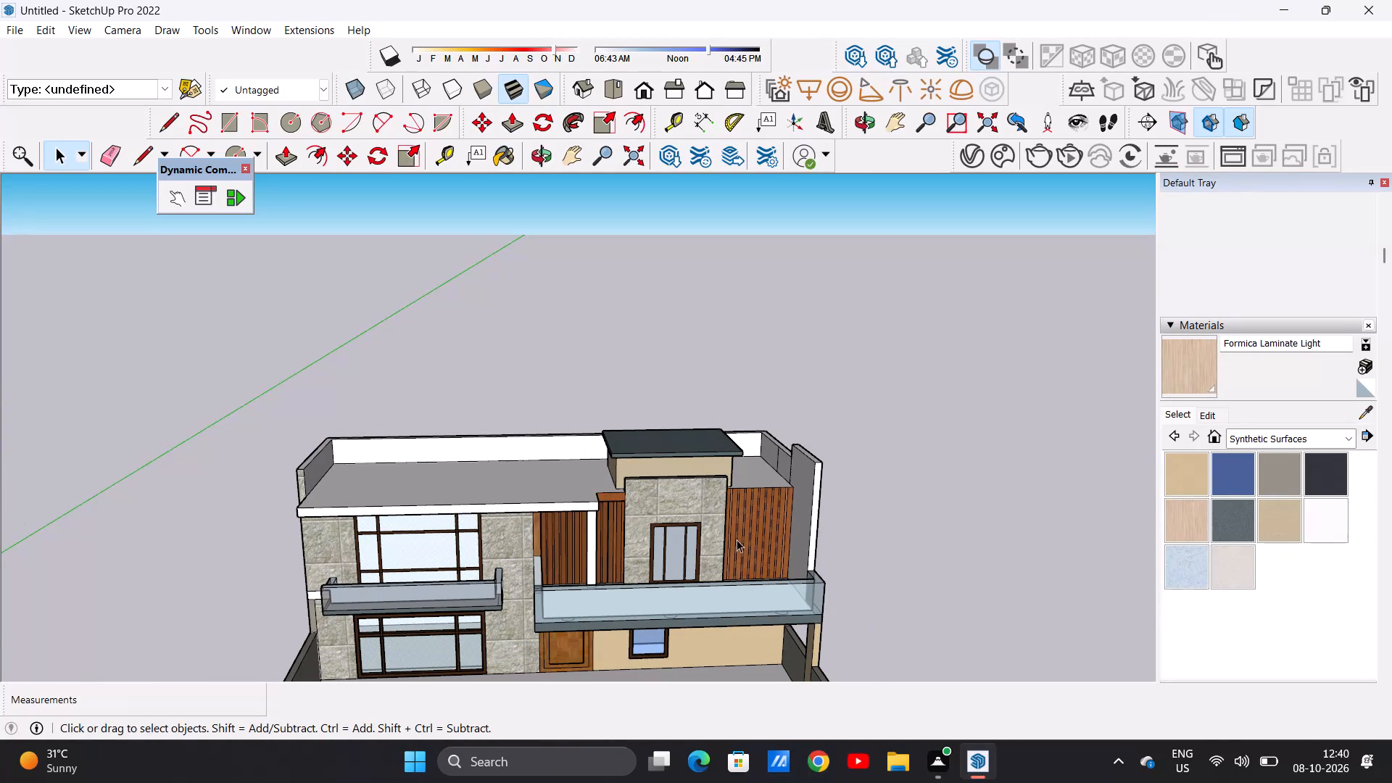
scroll(723, 533, "down", 2)
scroll(703, 602, "up", 5)
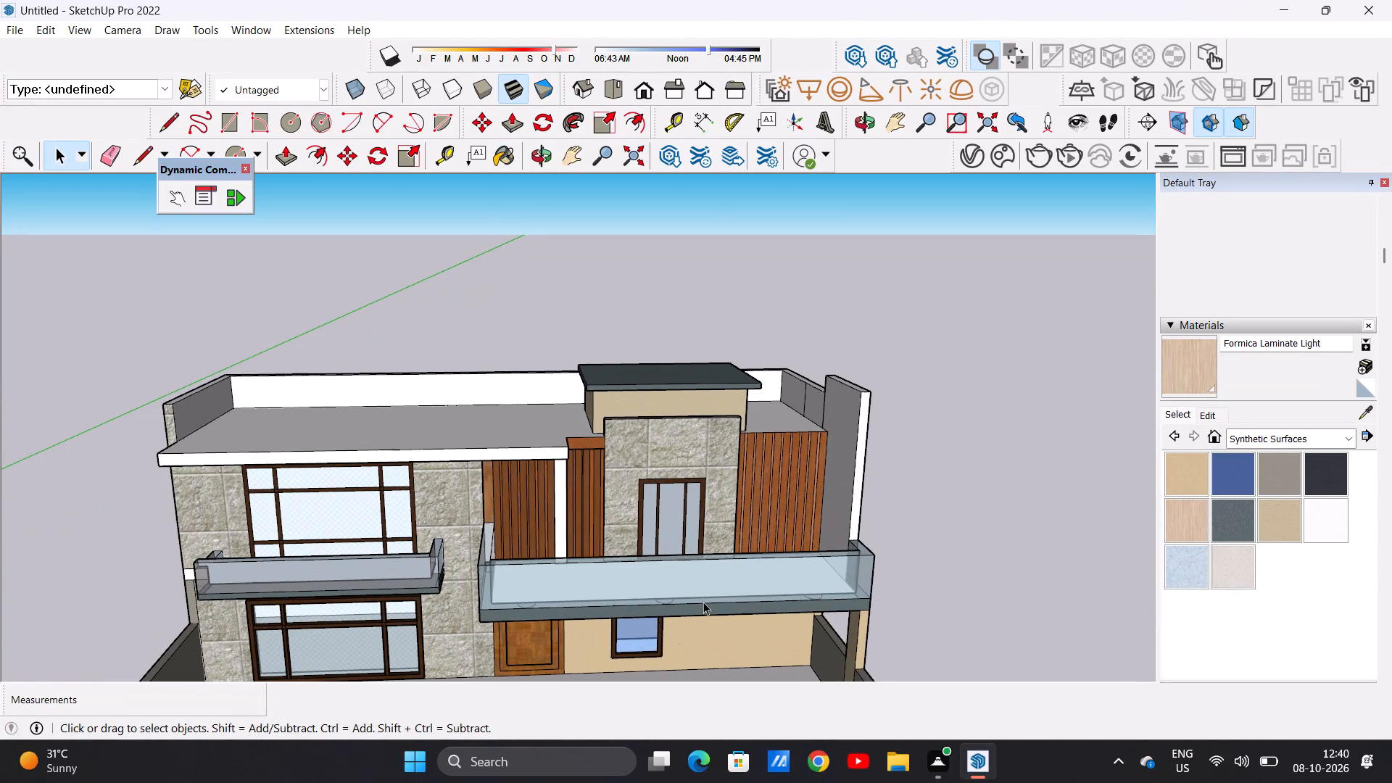
scroll(702, 549, "down", 4)
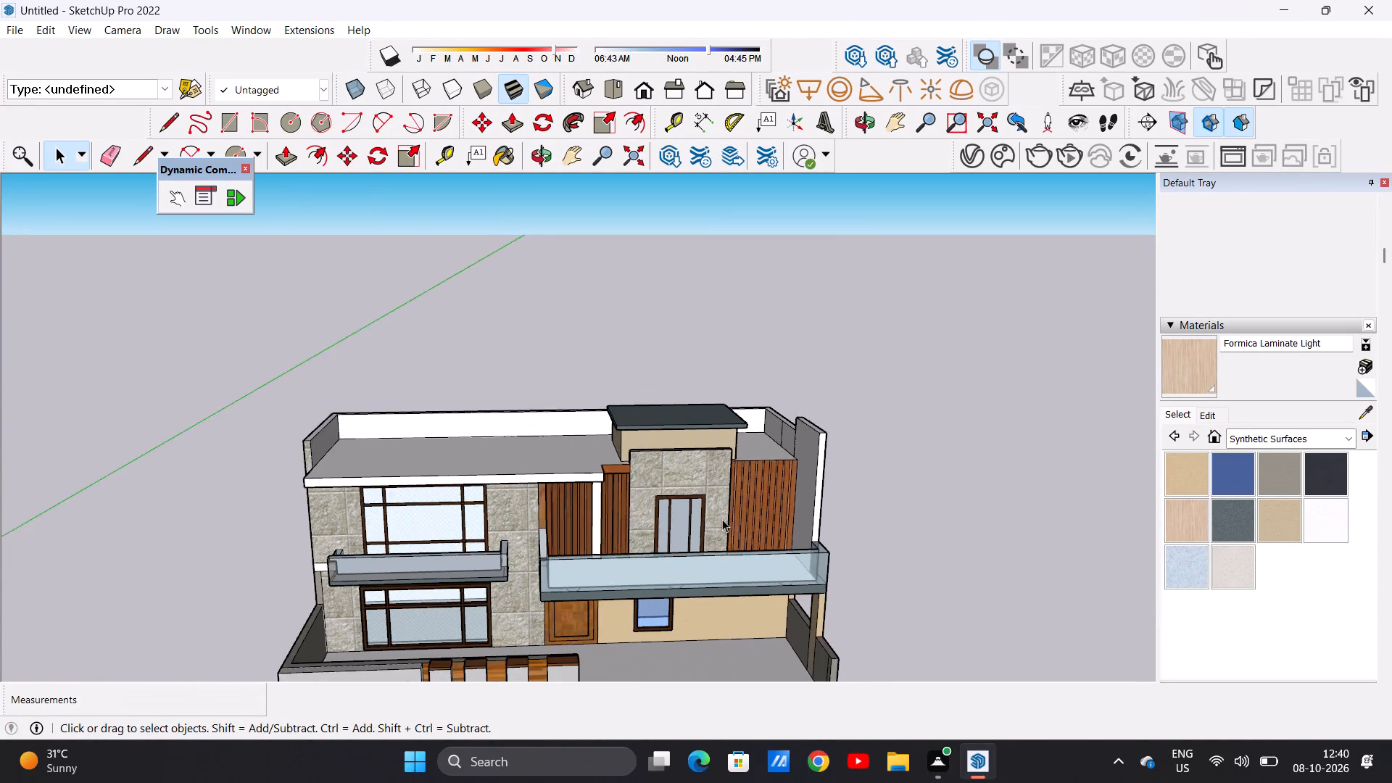
scroll(722, 519, "down", 2)
middle_click_drag(692, 635, 755, 550)
middle_click(824, 558)
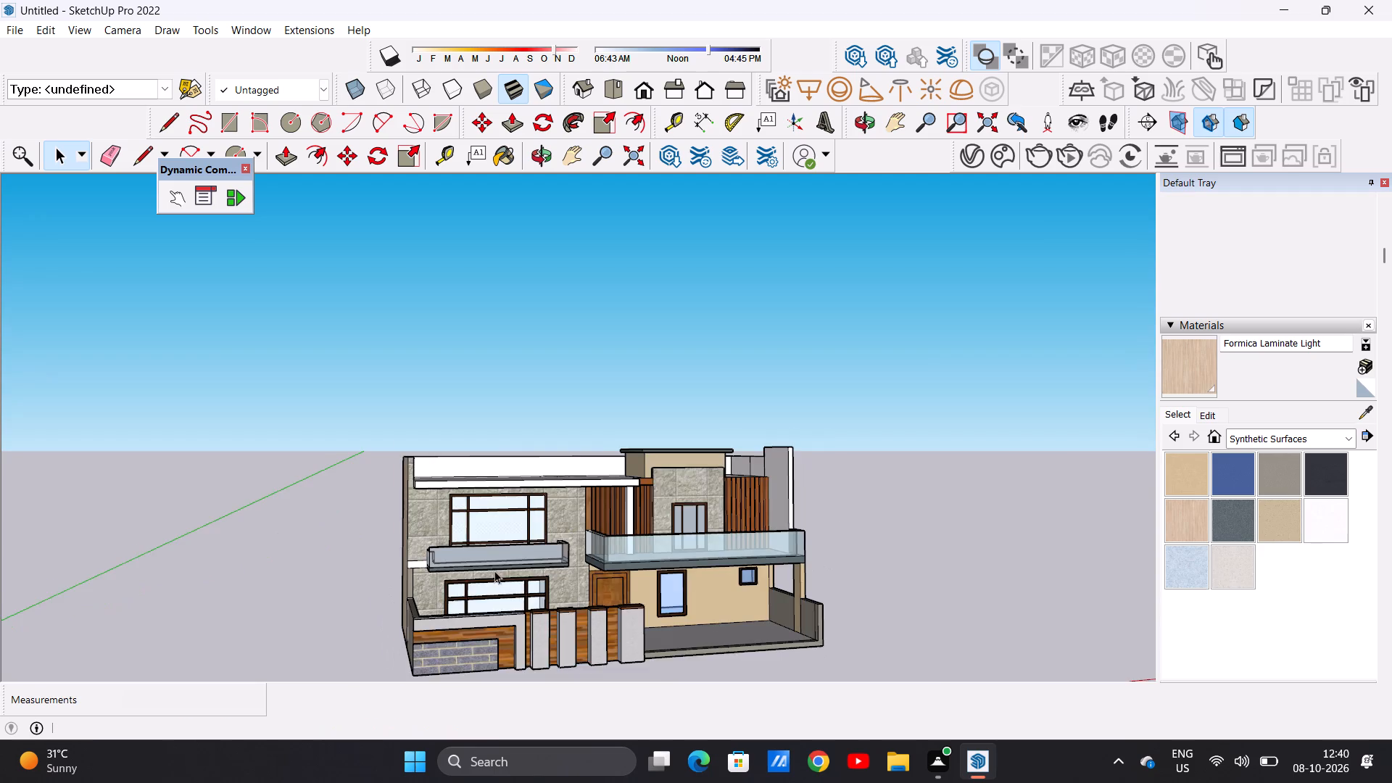
Paint the white horizontal strip beside the small balcony on the stone-clad facade with Formica Graystone.
scroll(481, 573, "up", 10)
left_click(1282, 476)
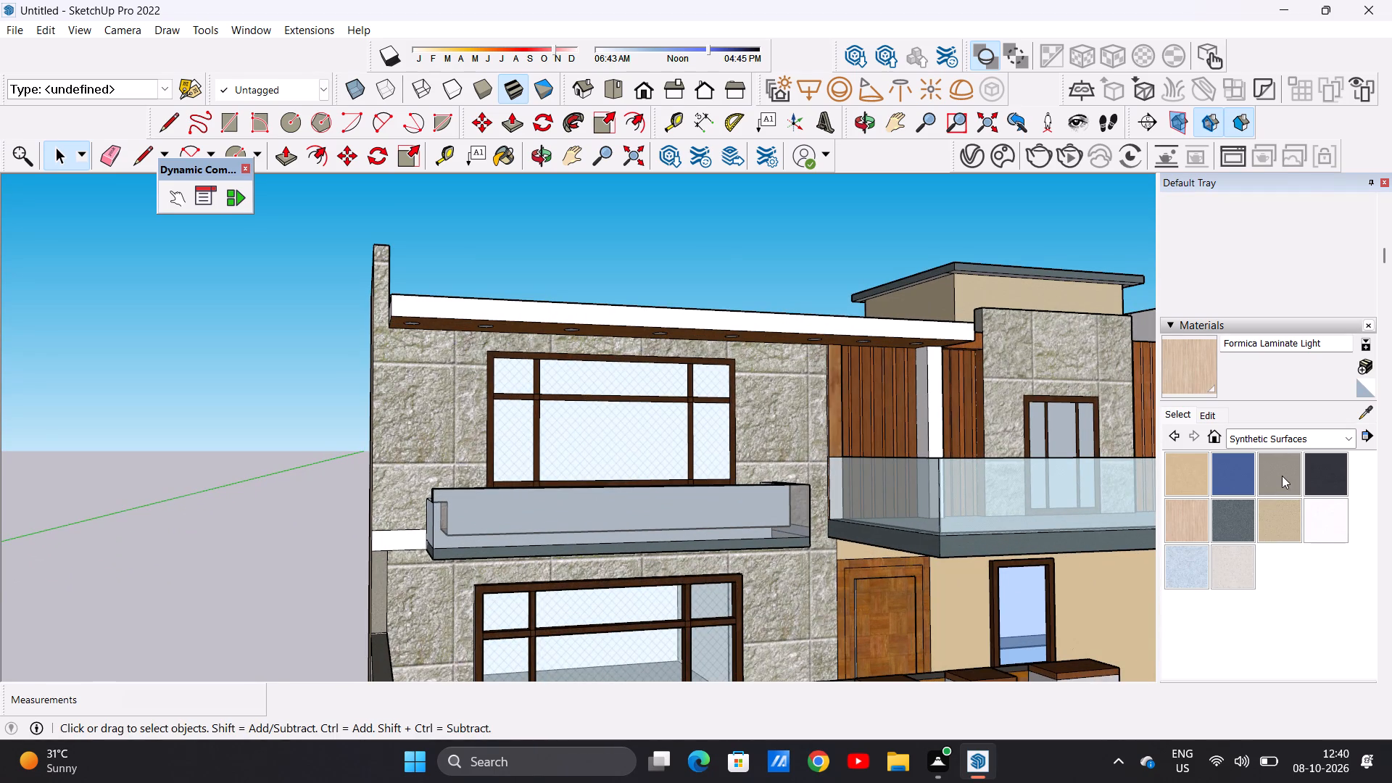
scroll(448, 542, "up", 8)
left_click(378, 541)
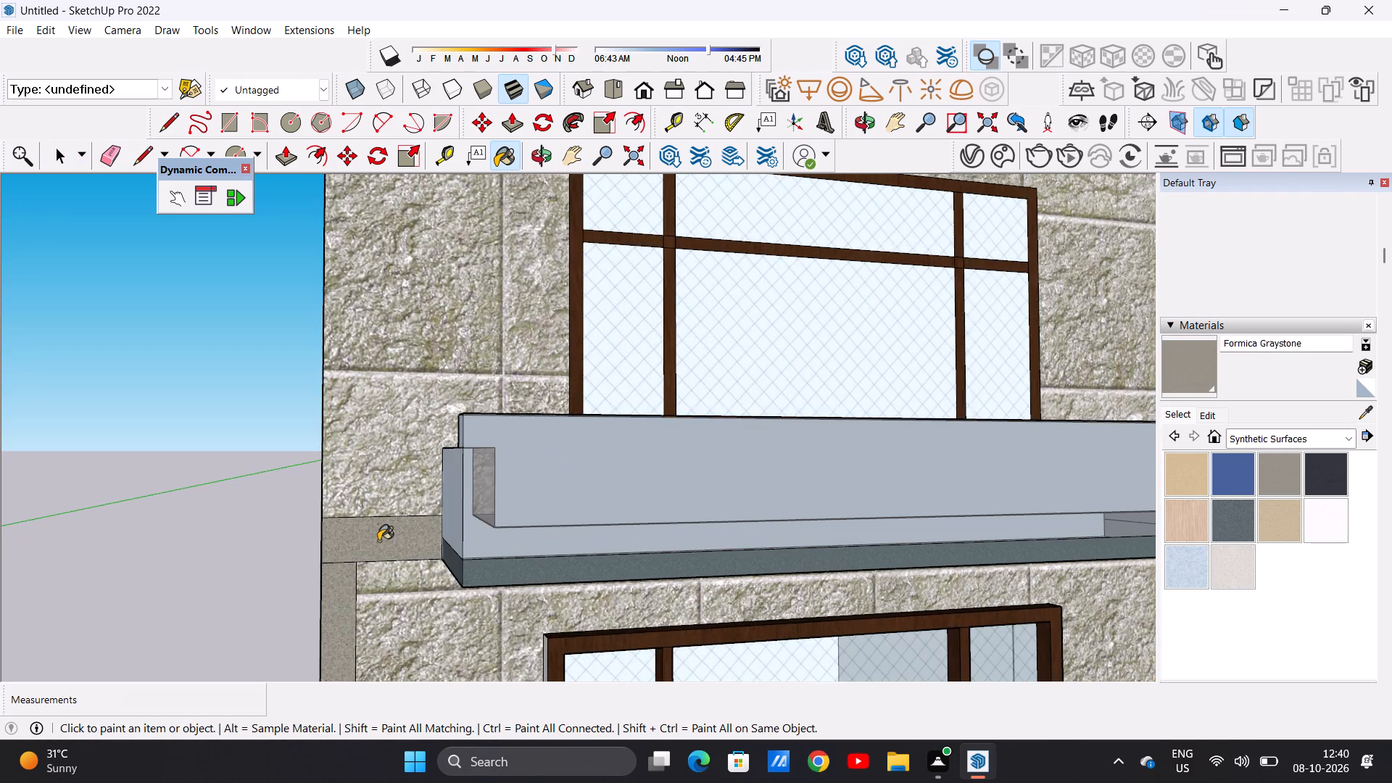
scroll(513, 617, "down", 16)
middle_click_drag(768, 597, 638, 610)
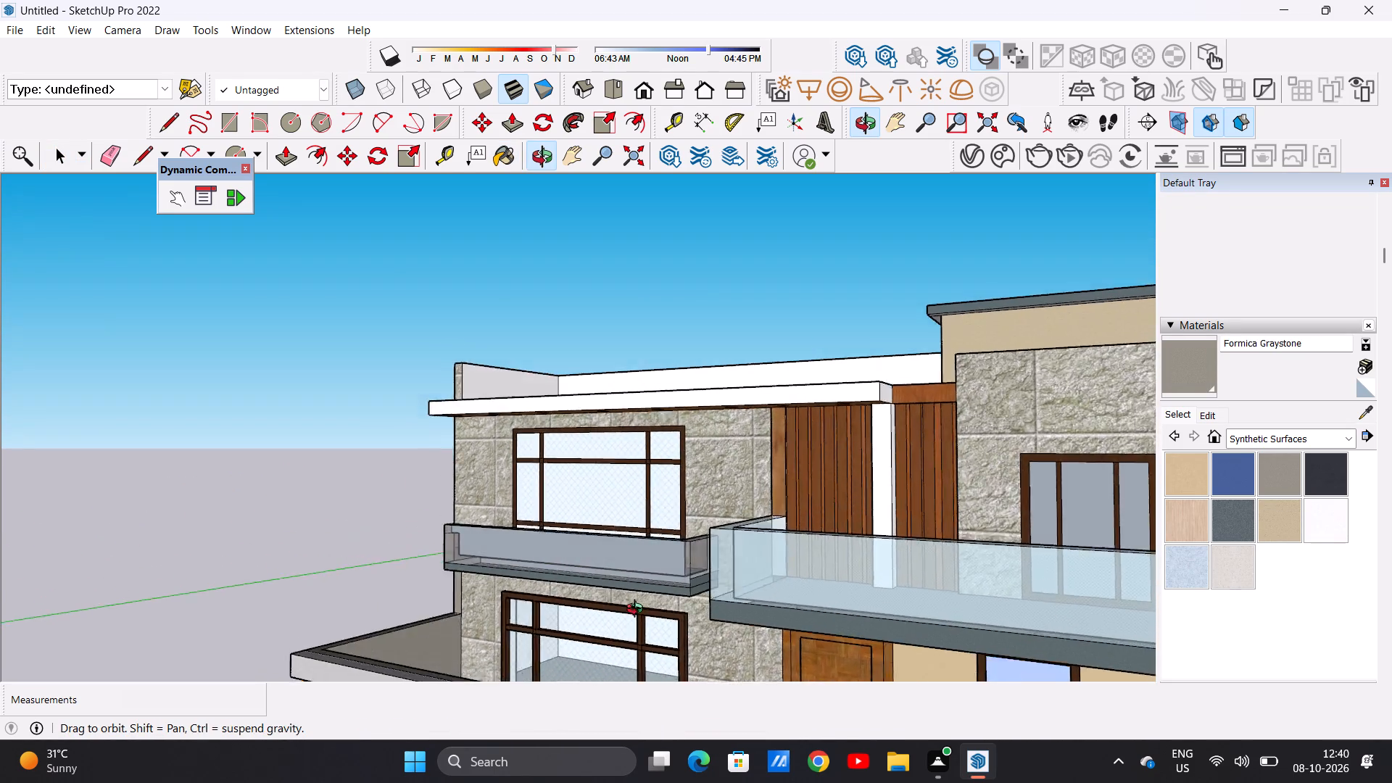
middle_click_drag(638, 610, 715, 602)
key("space")
scroll(634, 555, "down", 9)
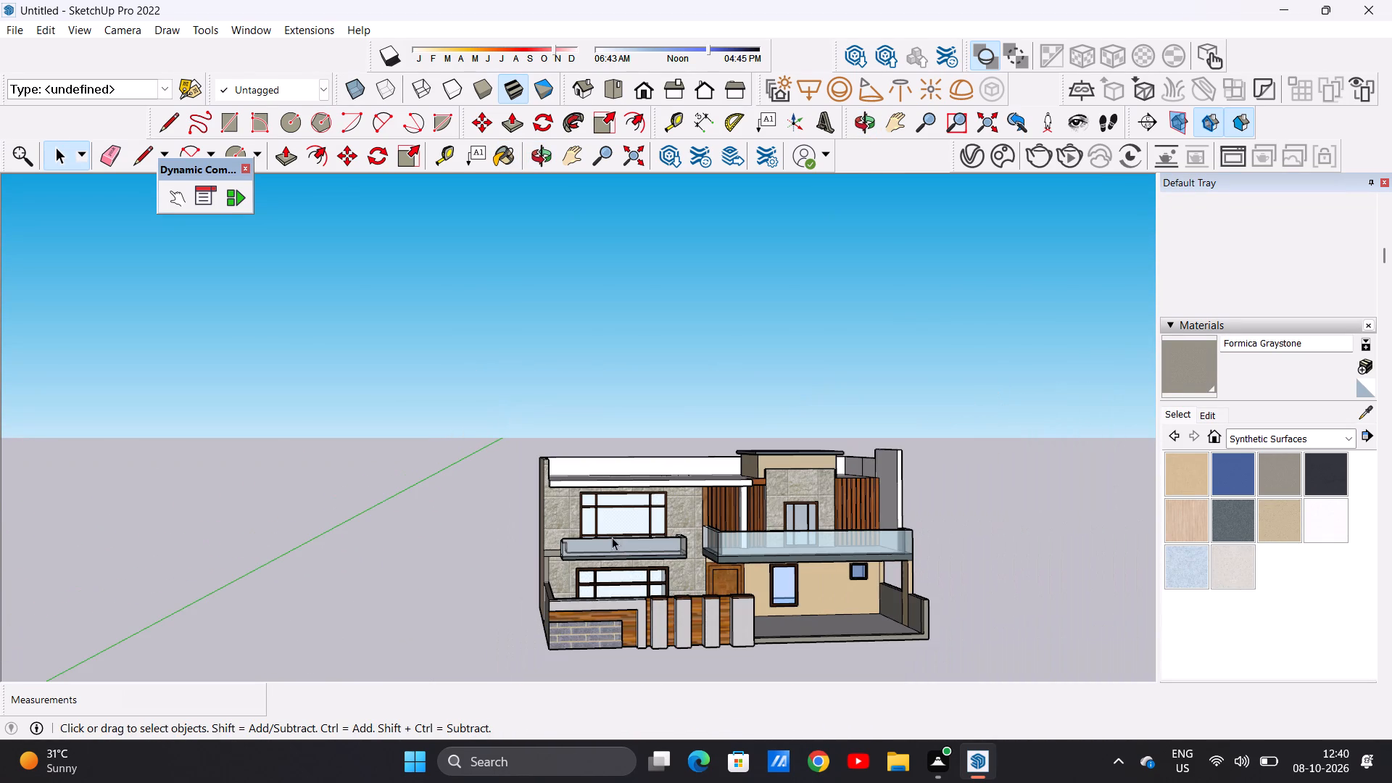
Examine the front facade, roof parapet and balconies from several angles for surfaces still lacking a material.
middle_click_drag(692, 481, 562, 473)
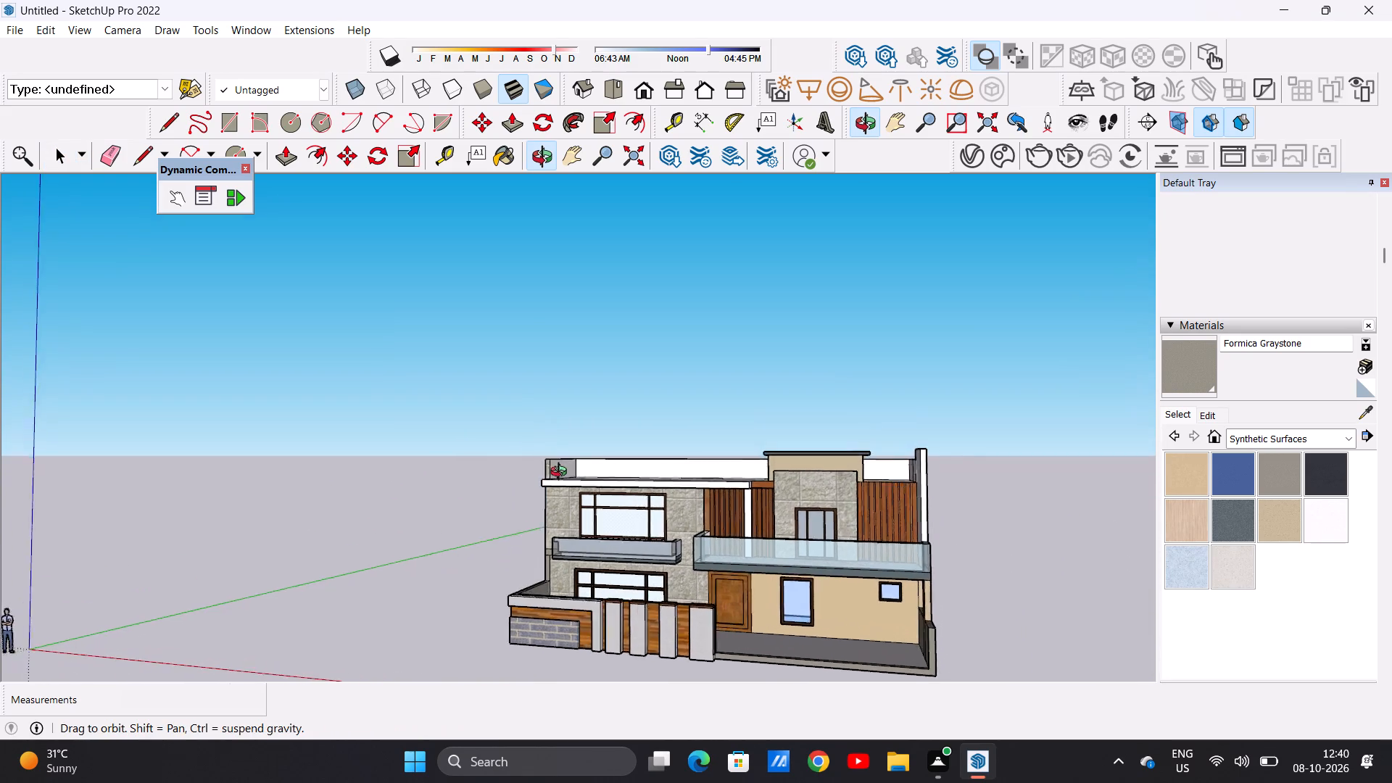
middle_click_drag(562, 473, 616, 452)
scroll(637, 516, "down", 7)
scroll(747, 531, "up", 3)
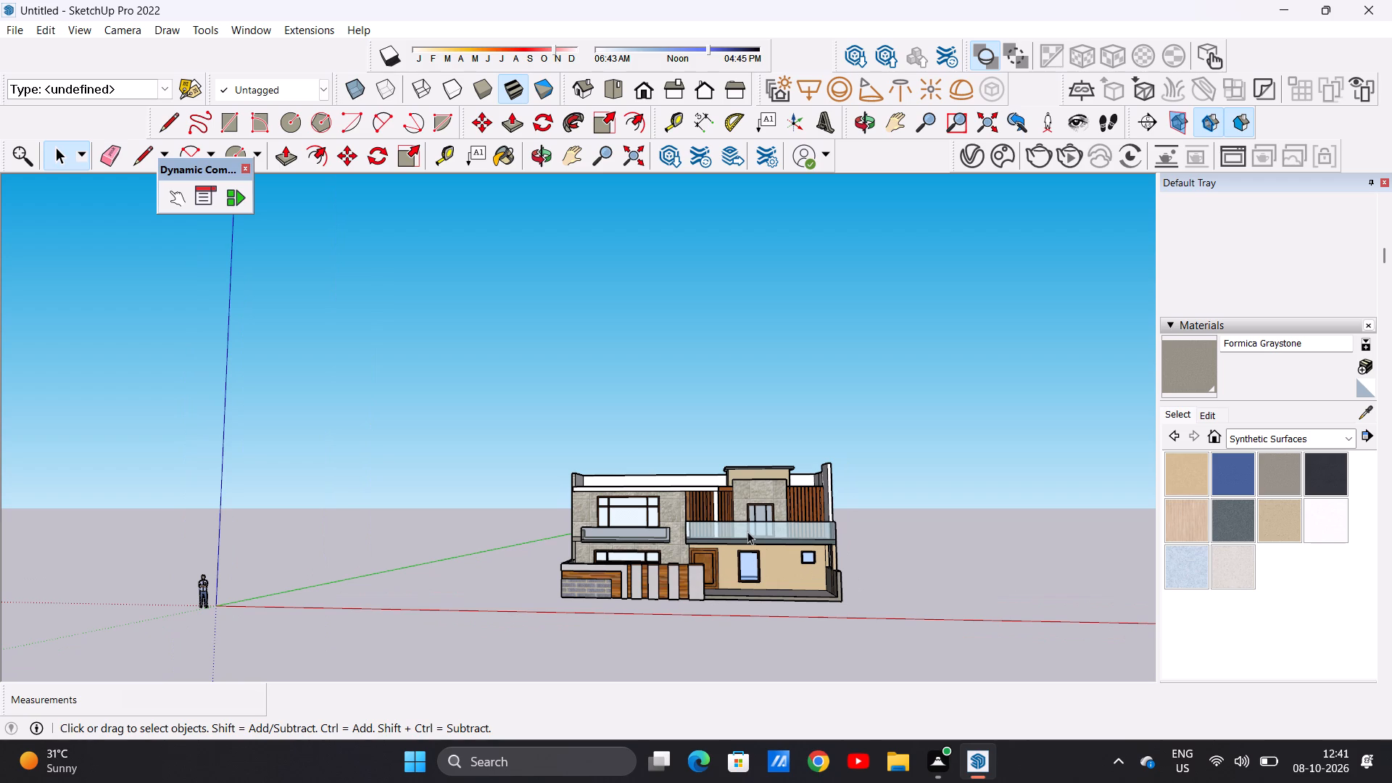
scroll(744, 536, "down", 3)
scroll(745, 536, "up", 2)
scroll(745, 536, "up", 20)
scroll(745, 536, "up", 5)
scroll(734, 515, "down", 5)
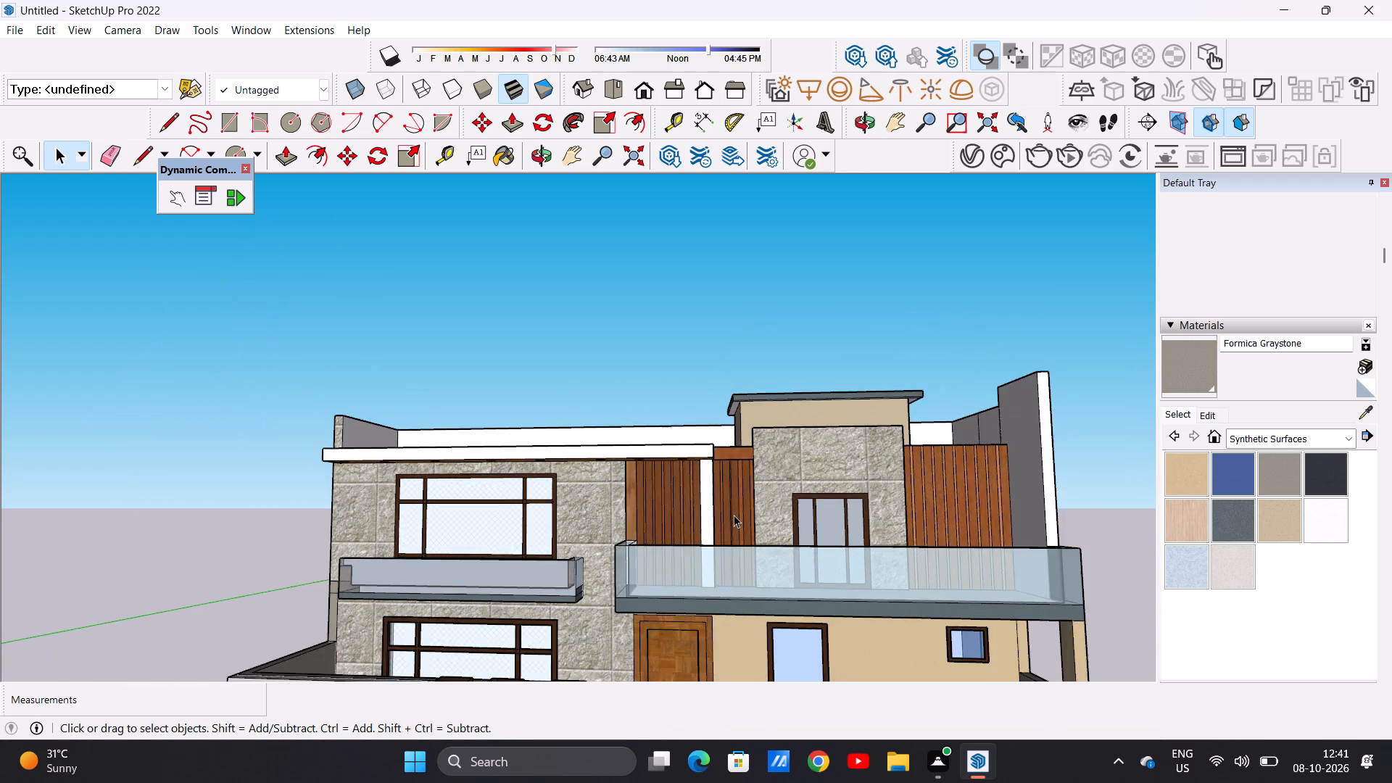
scroll(734, 515, "down", 6)
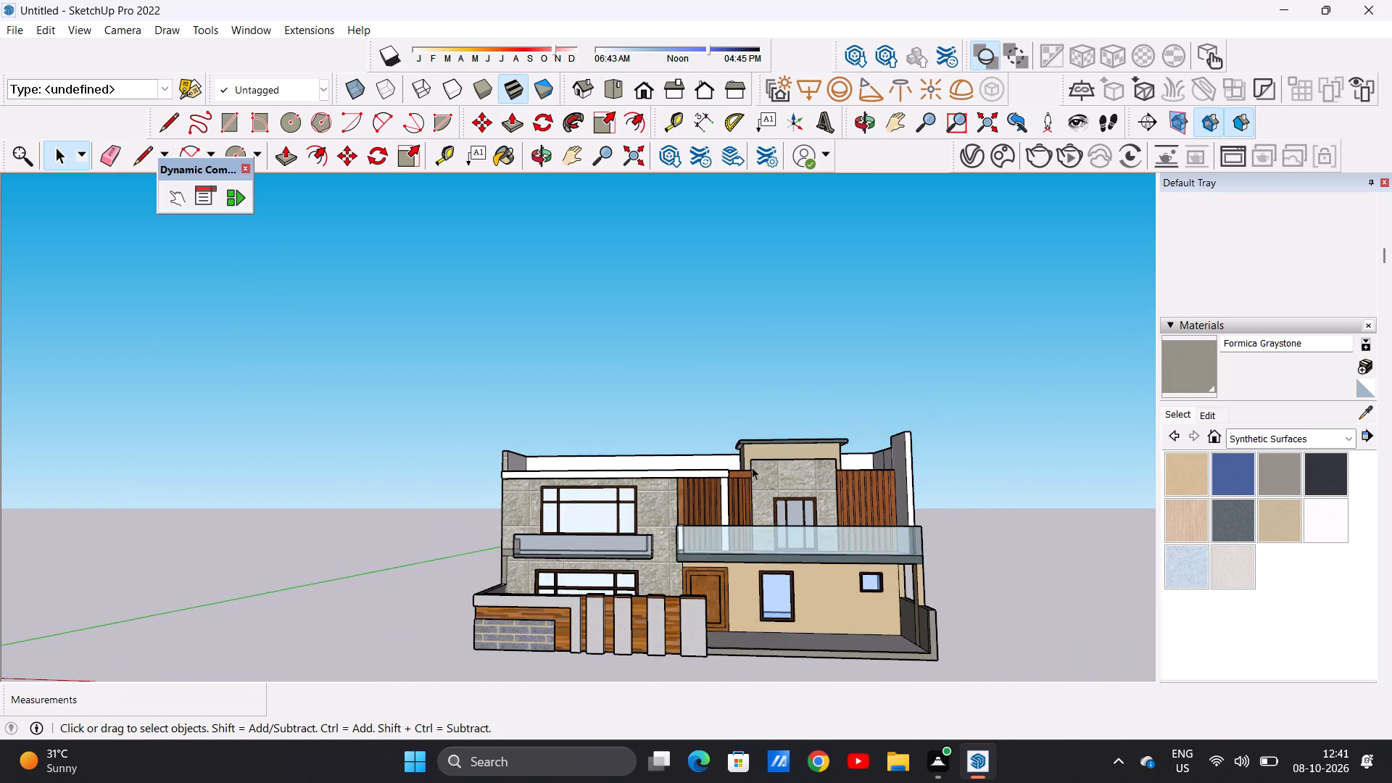
middle_click_drag(752, 476, 878, 572)
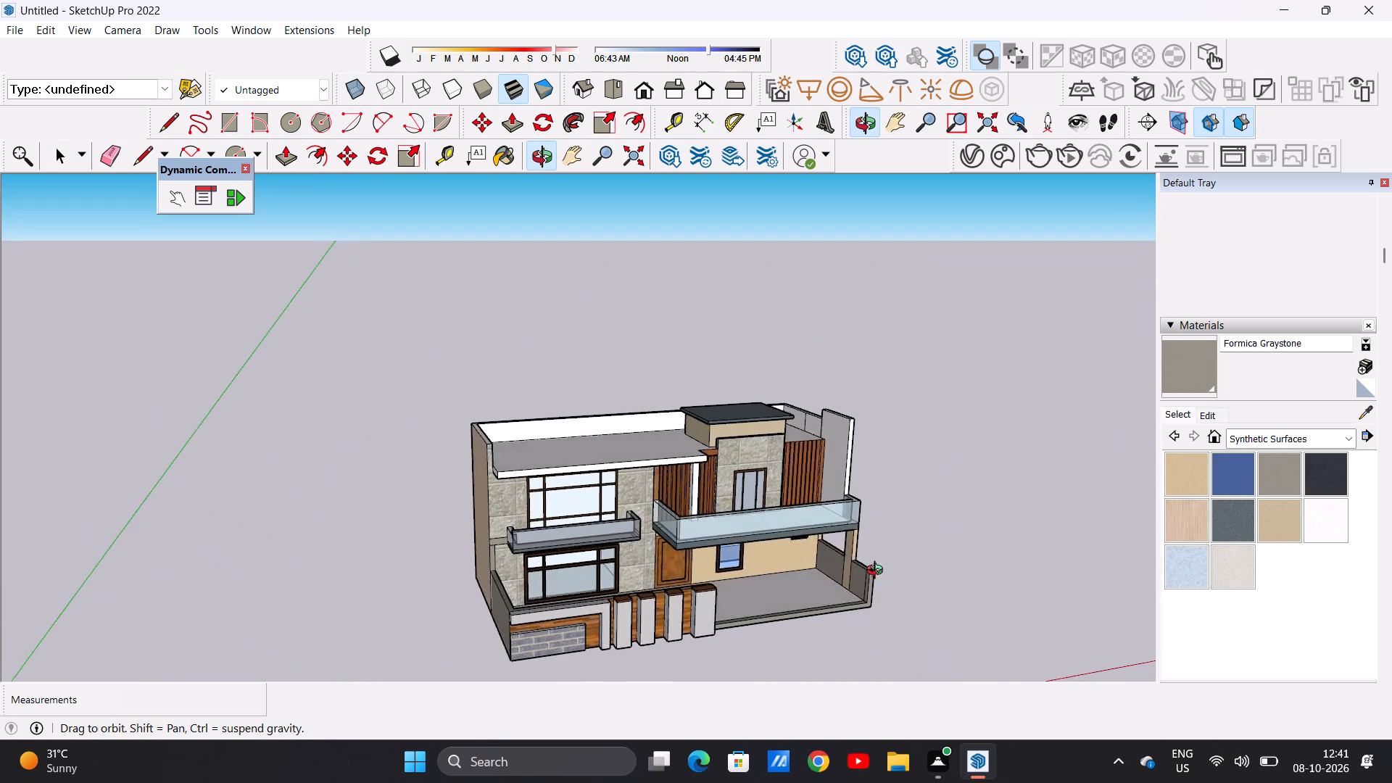
middle_click_drag(878, 572, 766, 537)
scroll(757, 552, "down", 3)
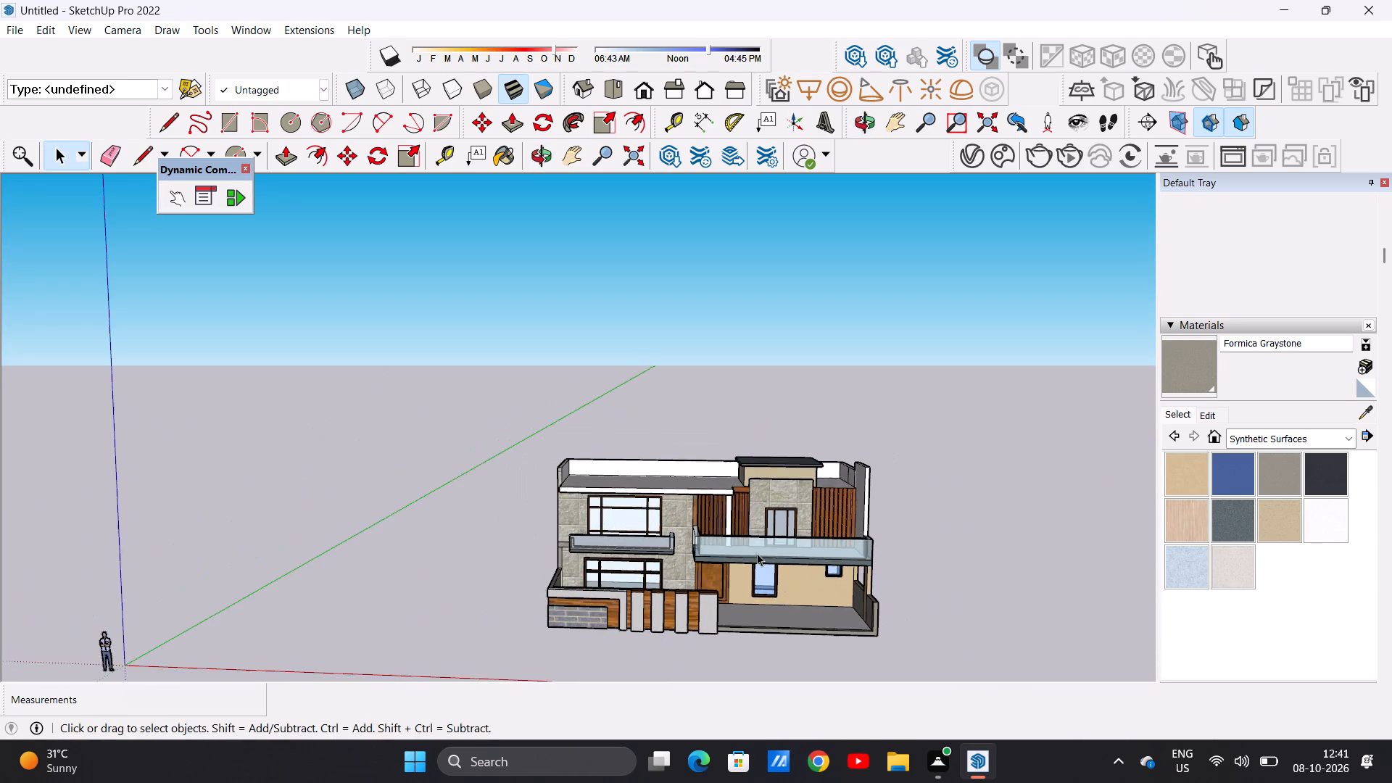
Paint the ground-floor courtyard floor inside the boundary wall with Terrazzo Tile Light.
middle_click_drag(770, 558, 797, 665)
scroll(803, 608, "up", 16)
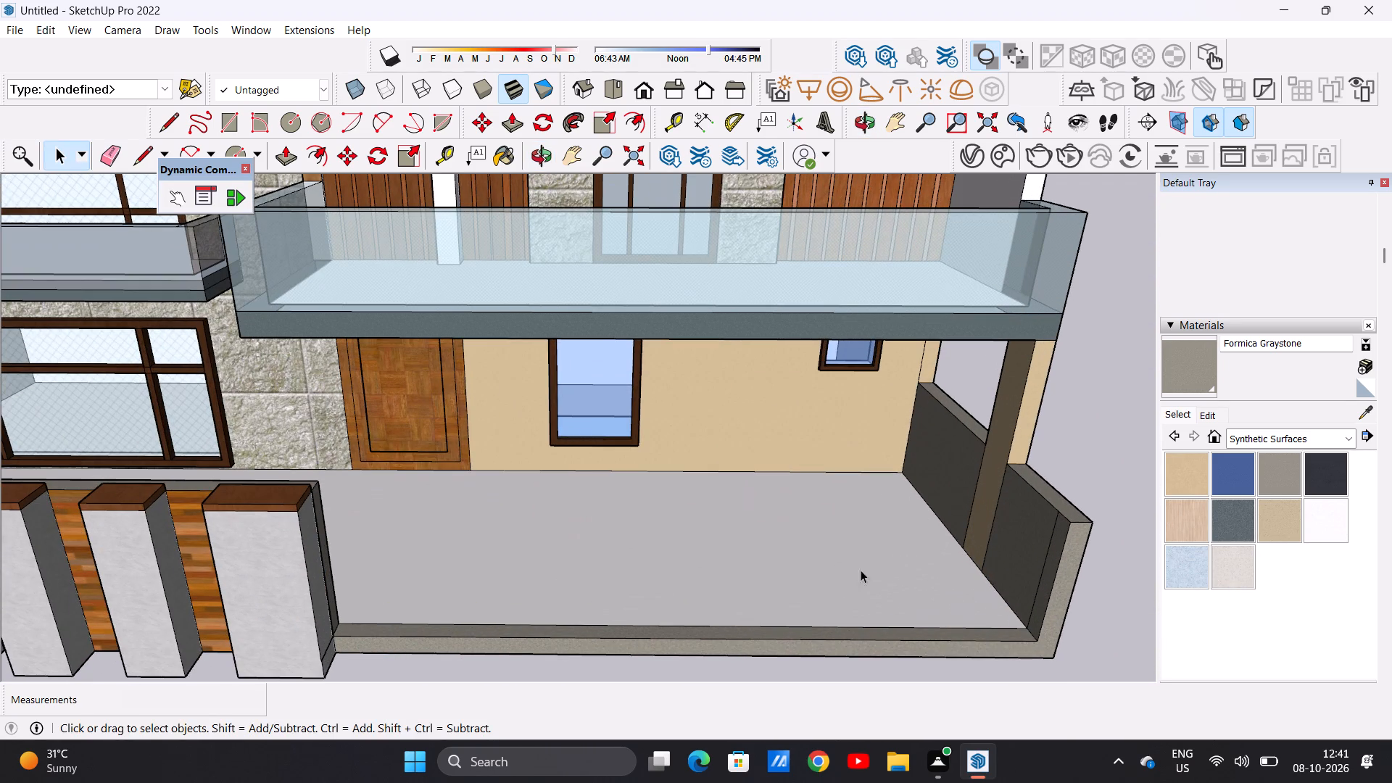
left_click(1236, 568)
left_click(882, 579)
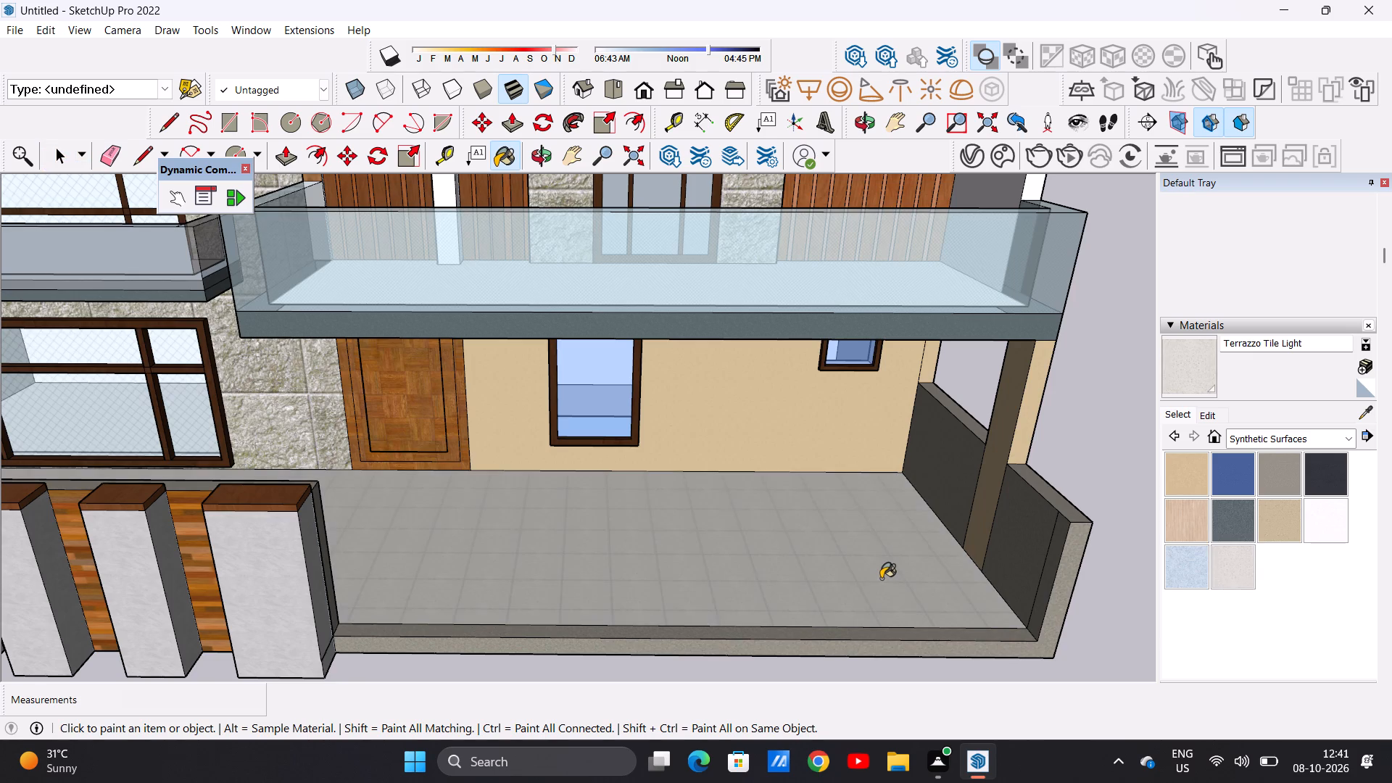
scroll(881, 580, "up", 9)
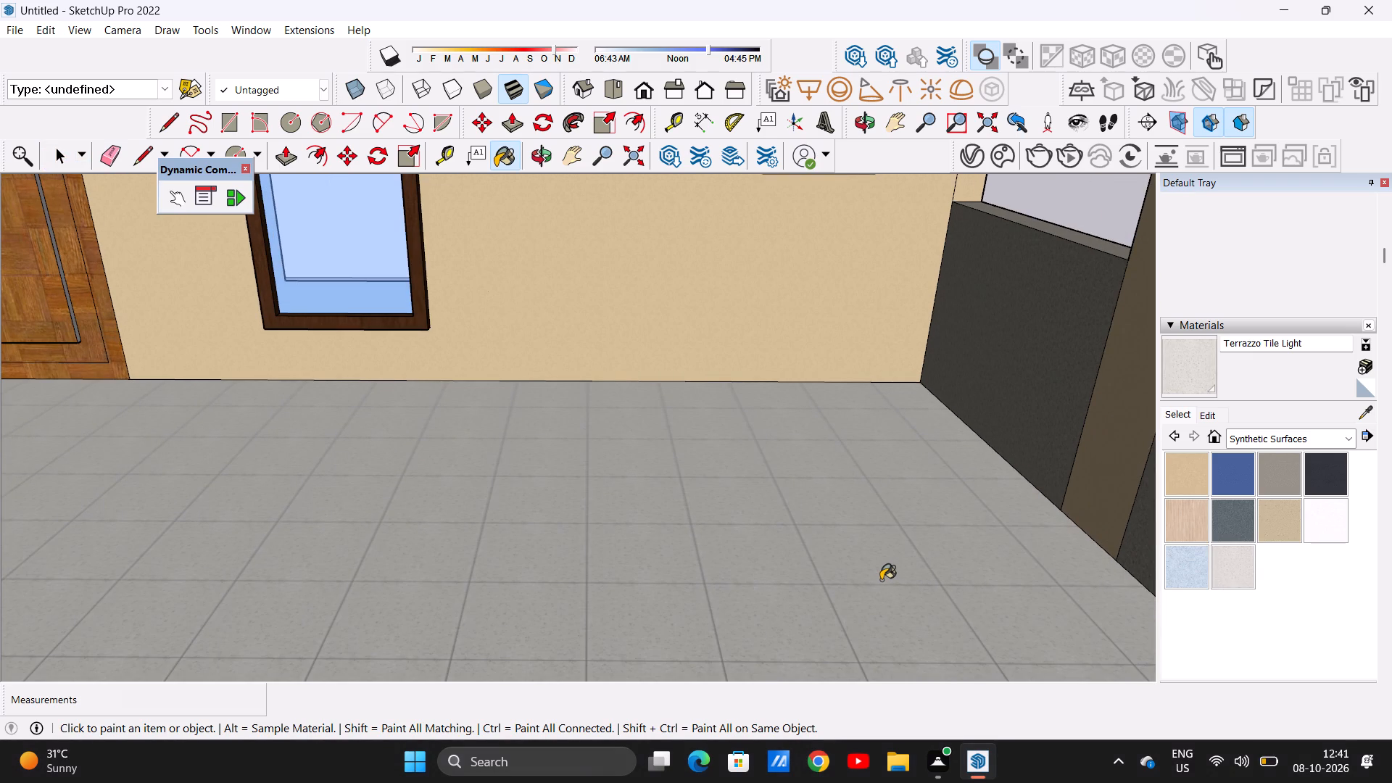
key("space")
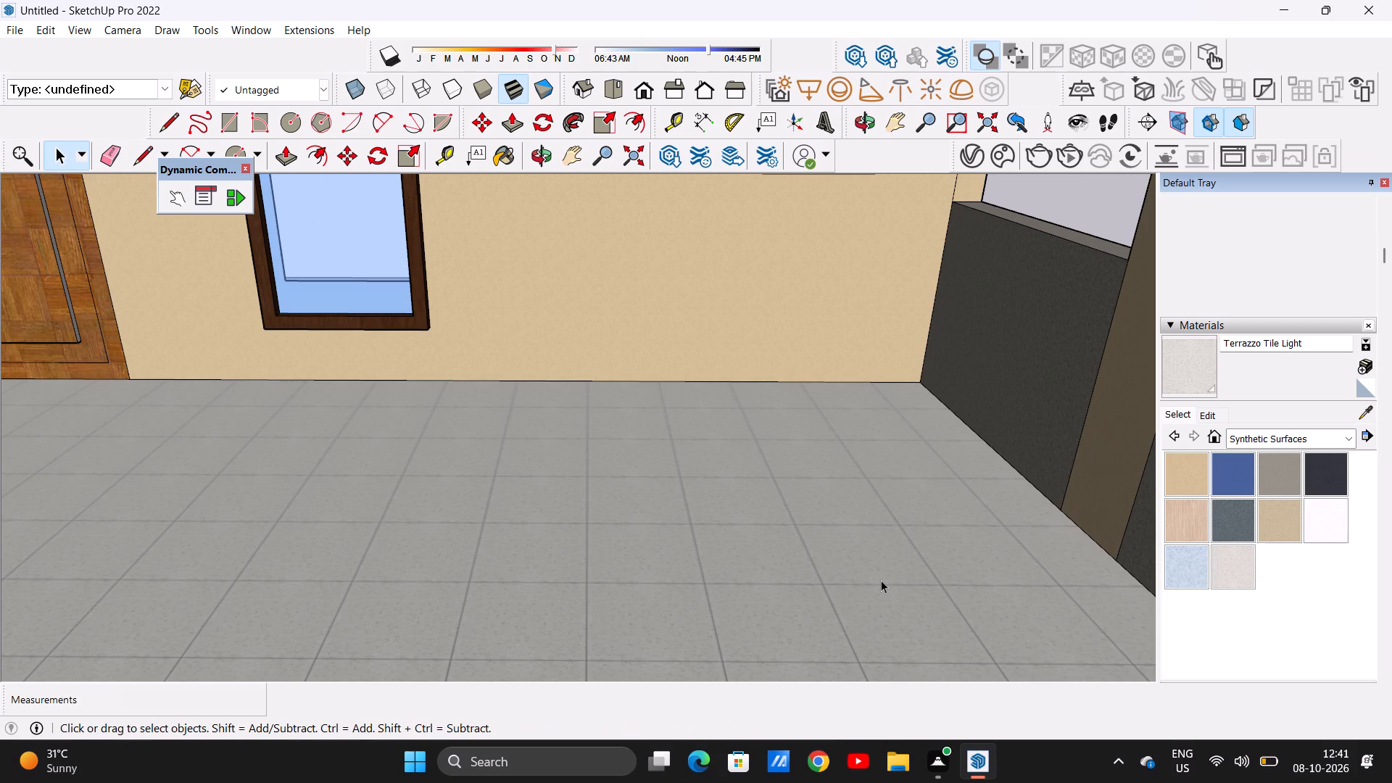
Examine the tiled courtyard floor and the surrounding facade from close up and from above.
scroll(881, 580, "up", 1)
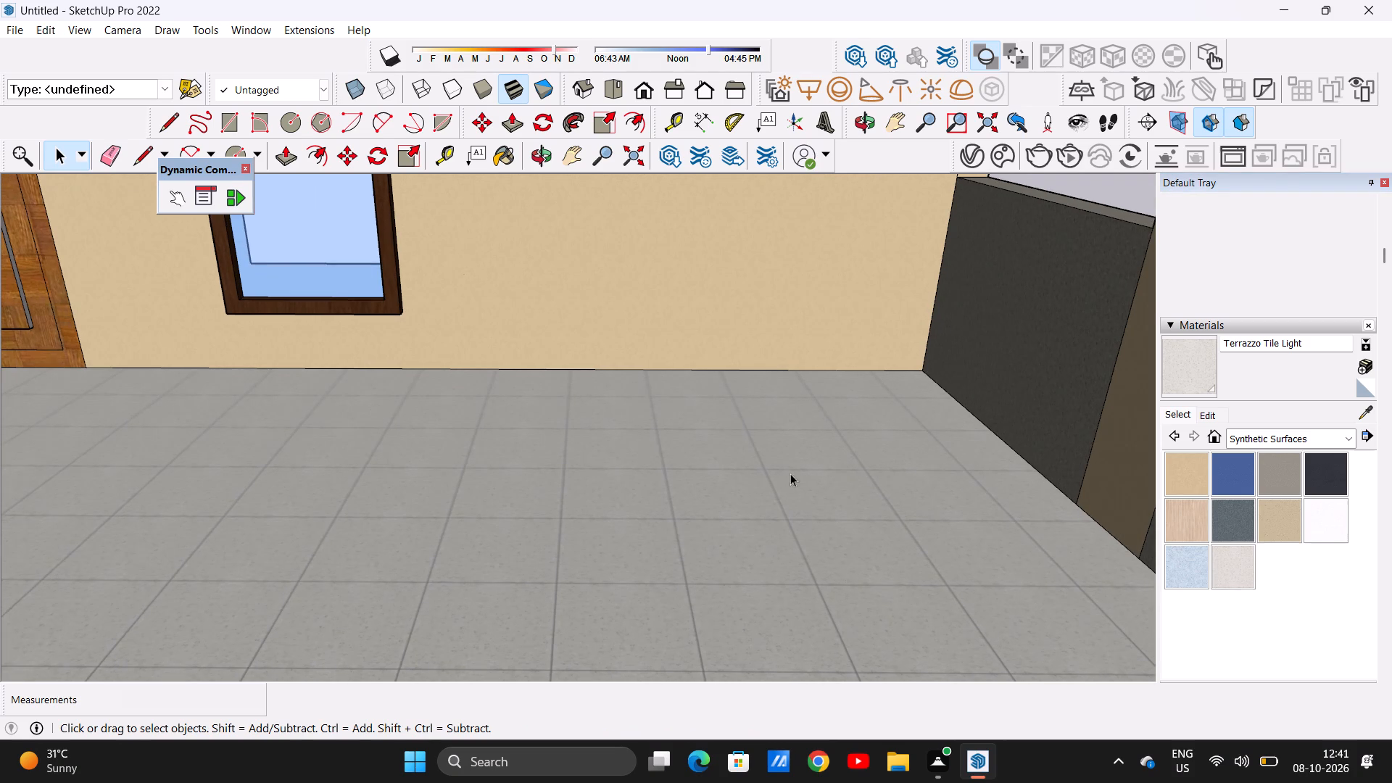
scroll(774, 518, "down", 20)
scroll(774, 518, "down", 3)
scroll(634, 536, "up", 6)
middle_click_drag(663, 514, 591, 536)
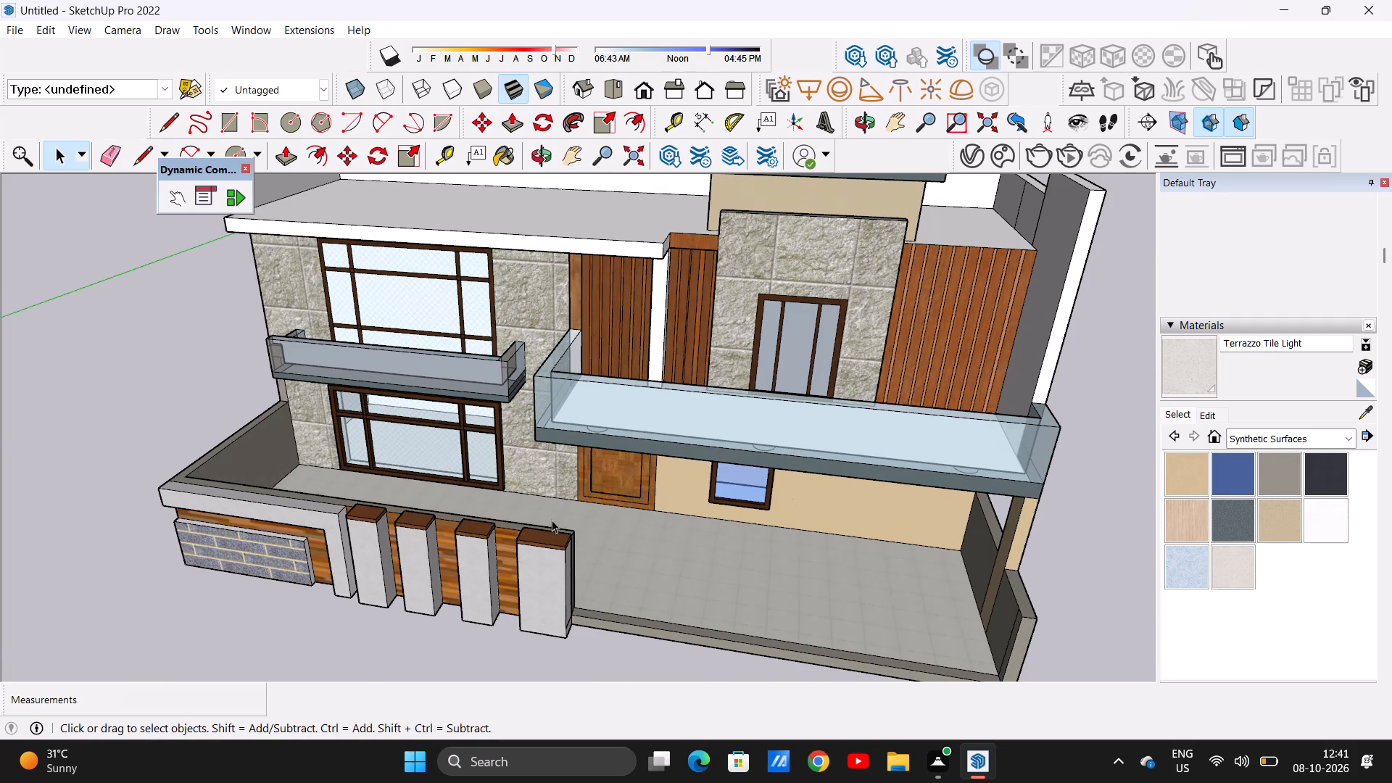
scroll(552, 520, "down", 6)
scroll(641, 531, "up", 12)
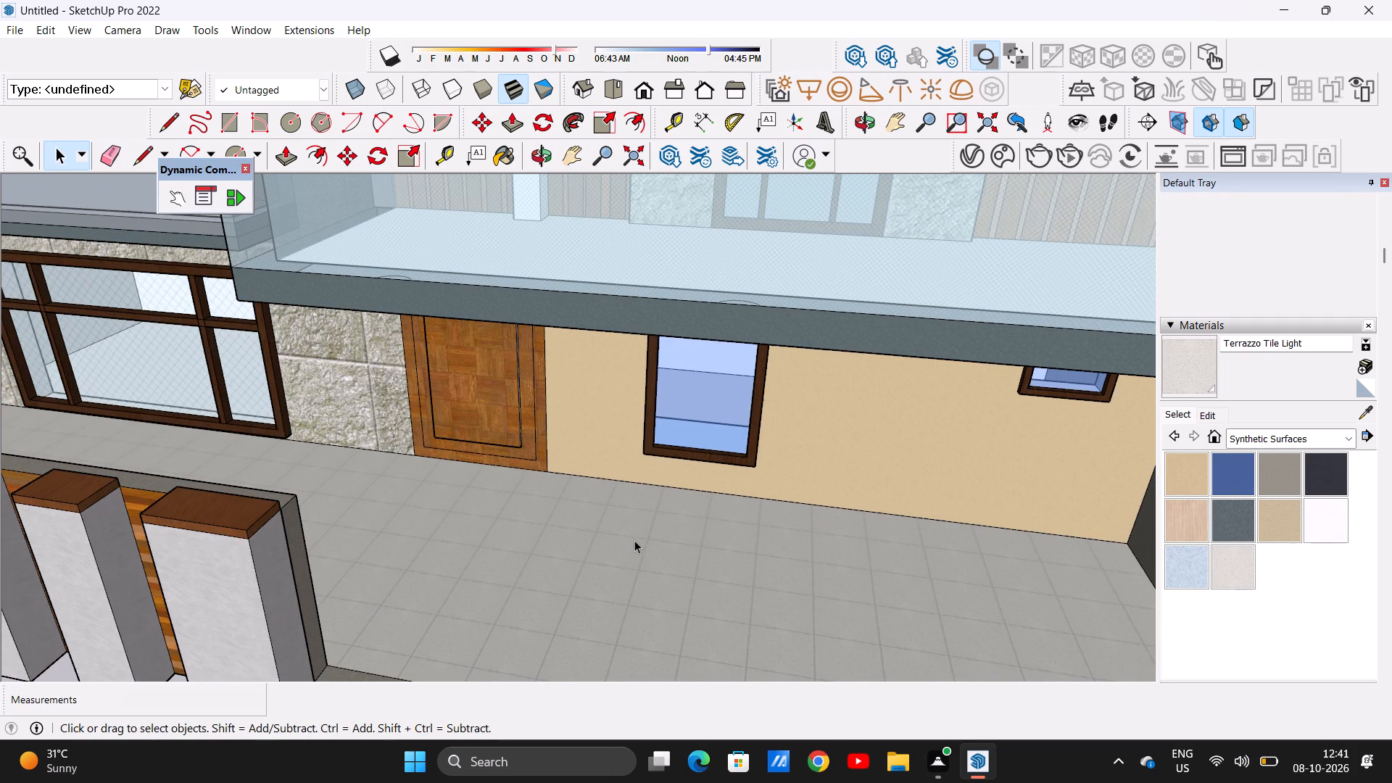
scroll(619, 524, "down", 13)
middle_click_drag(622, 525, 677, 607)
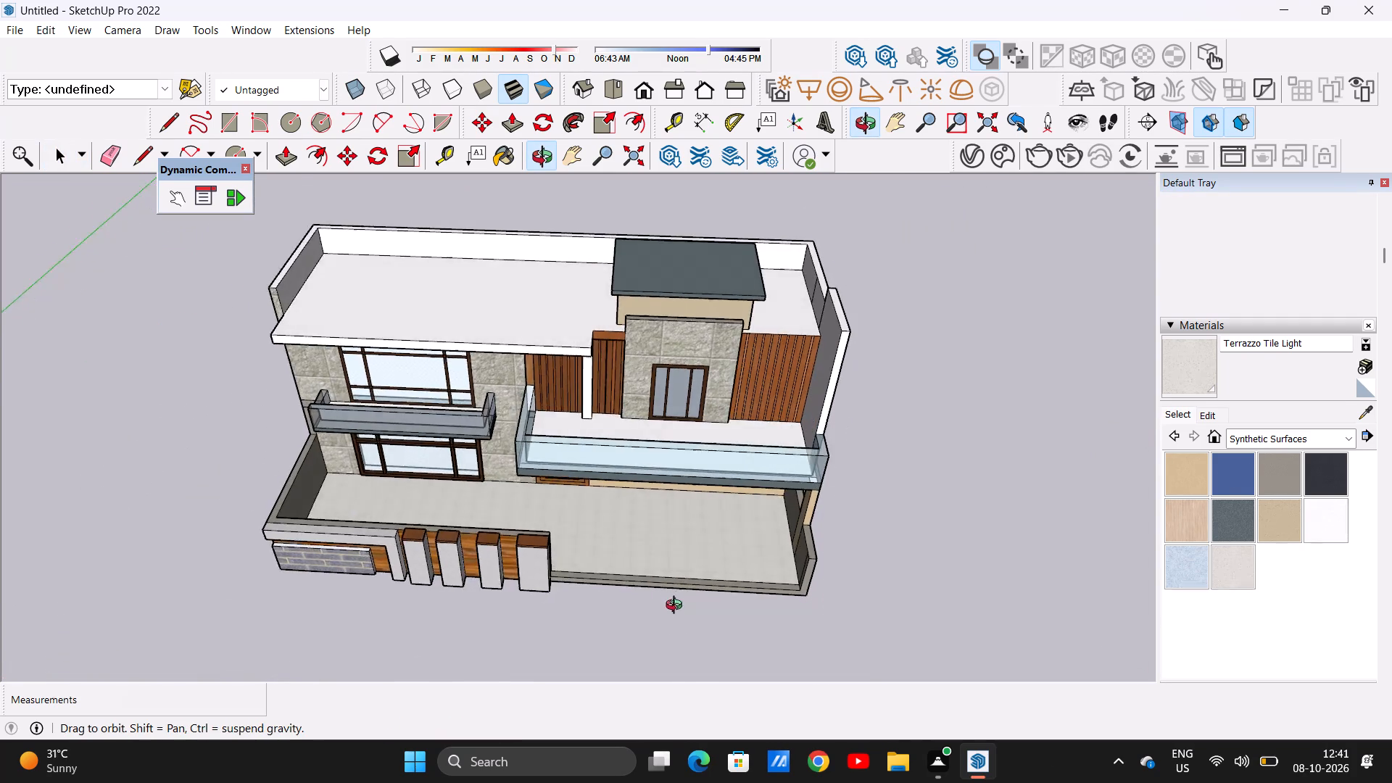
middle_click_drag(677, 607, 705, 685)
scroll(686, 524, "up", 11)
scroll(810, 527, "down", 8)
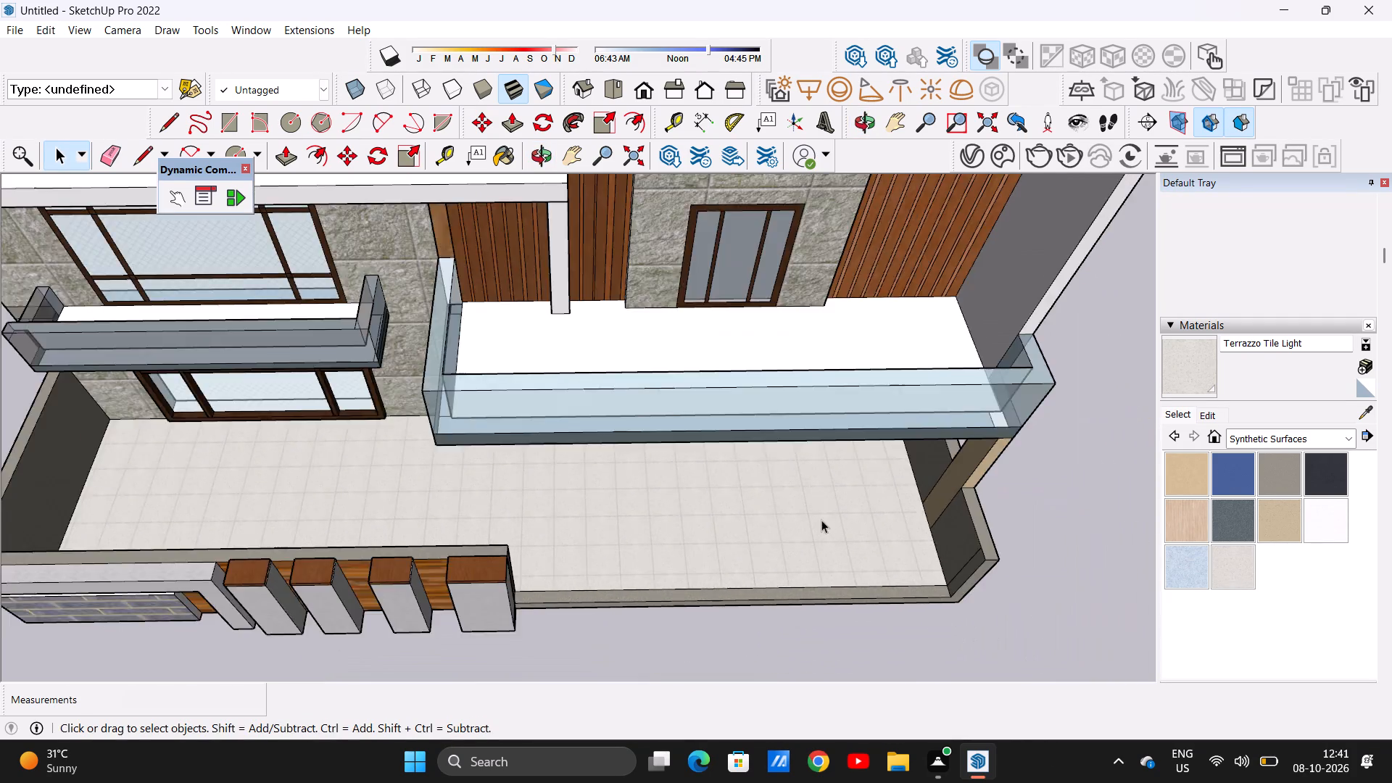
scroll(821, 520, "down", 4)
middle_click_drag(819, 559, 776, 361)
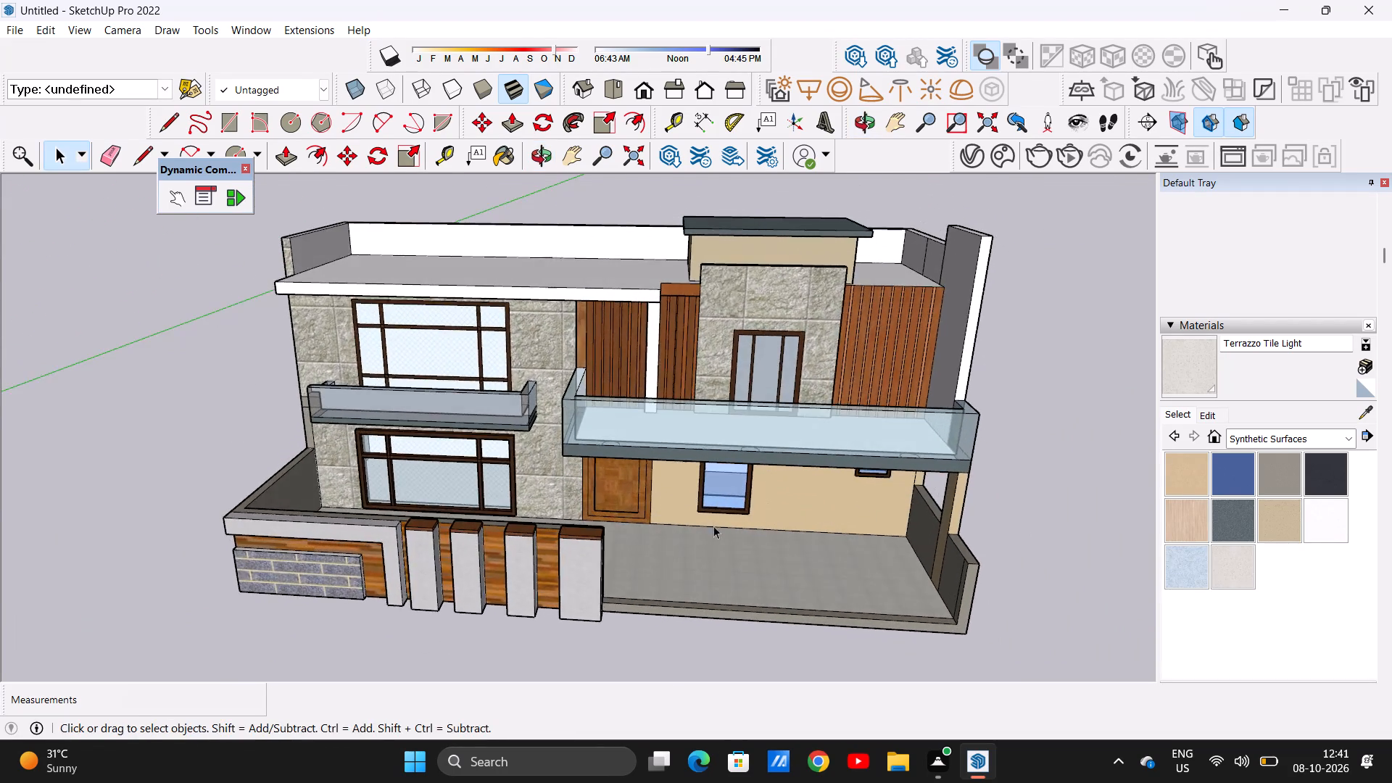
scroll(713, 539, "down", 4)
Paint the floor of the large glass-railed upper balcony with White Square Tile from the Tile materials.
middle_click_drag(714, 529, 783, 728)
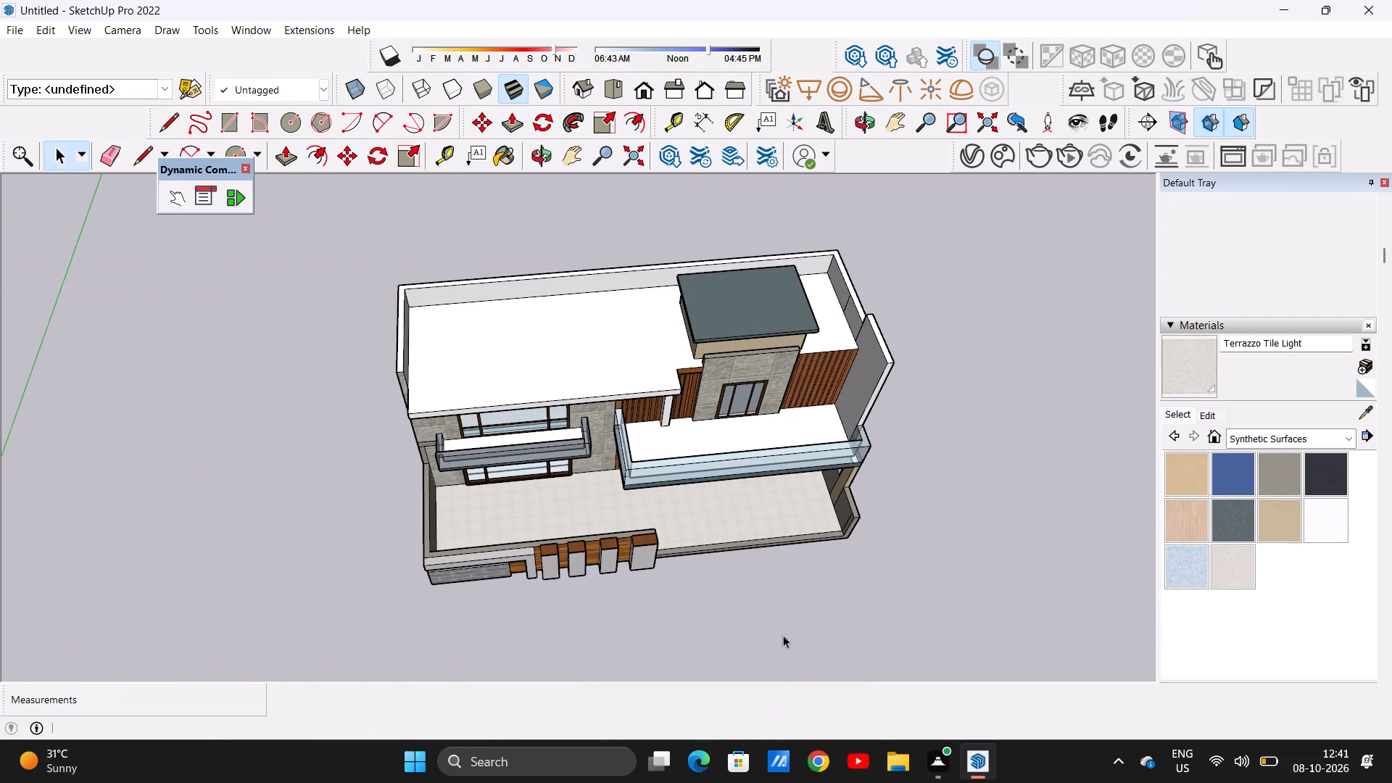
scroll(857, 421, "up", 9)
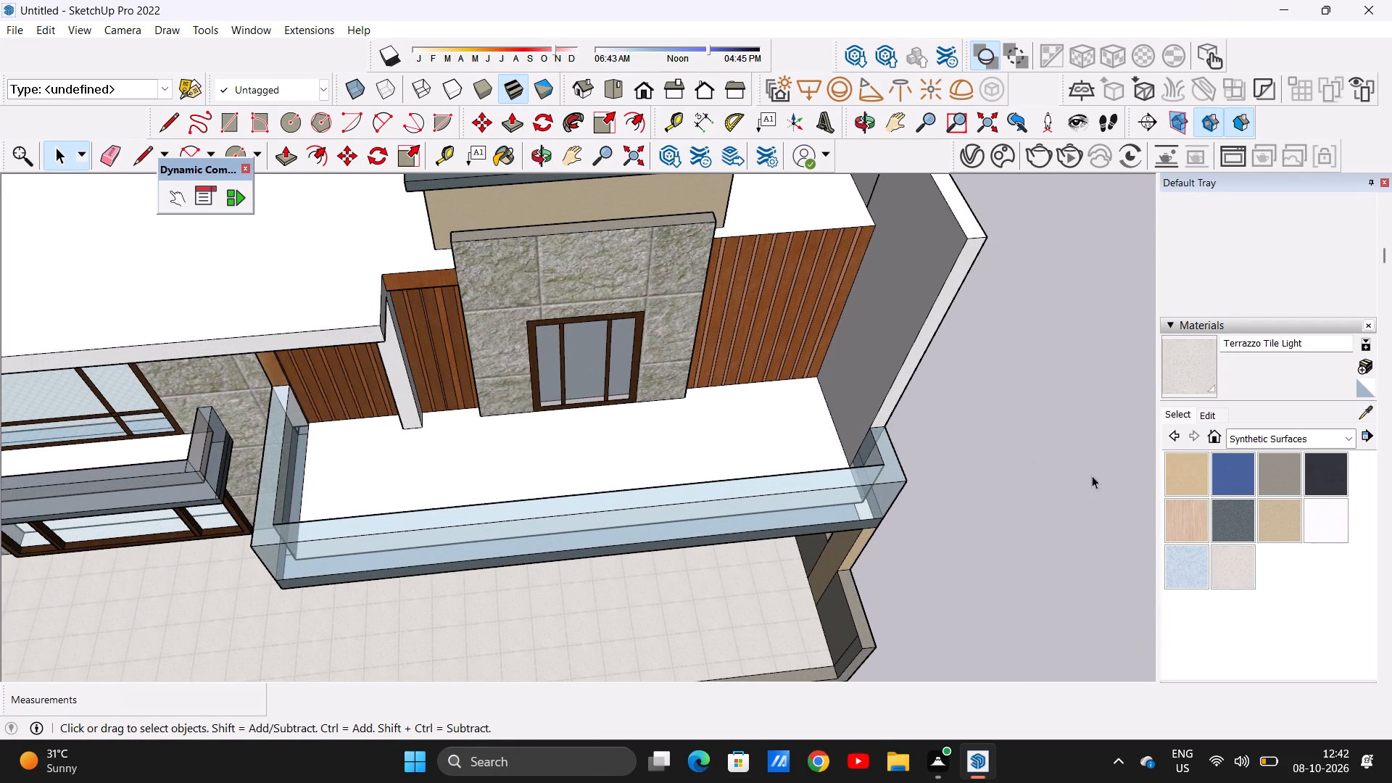
left_click(1228, 563)
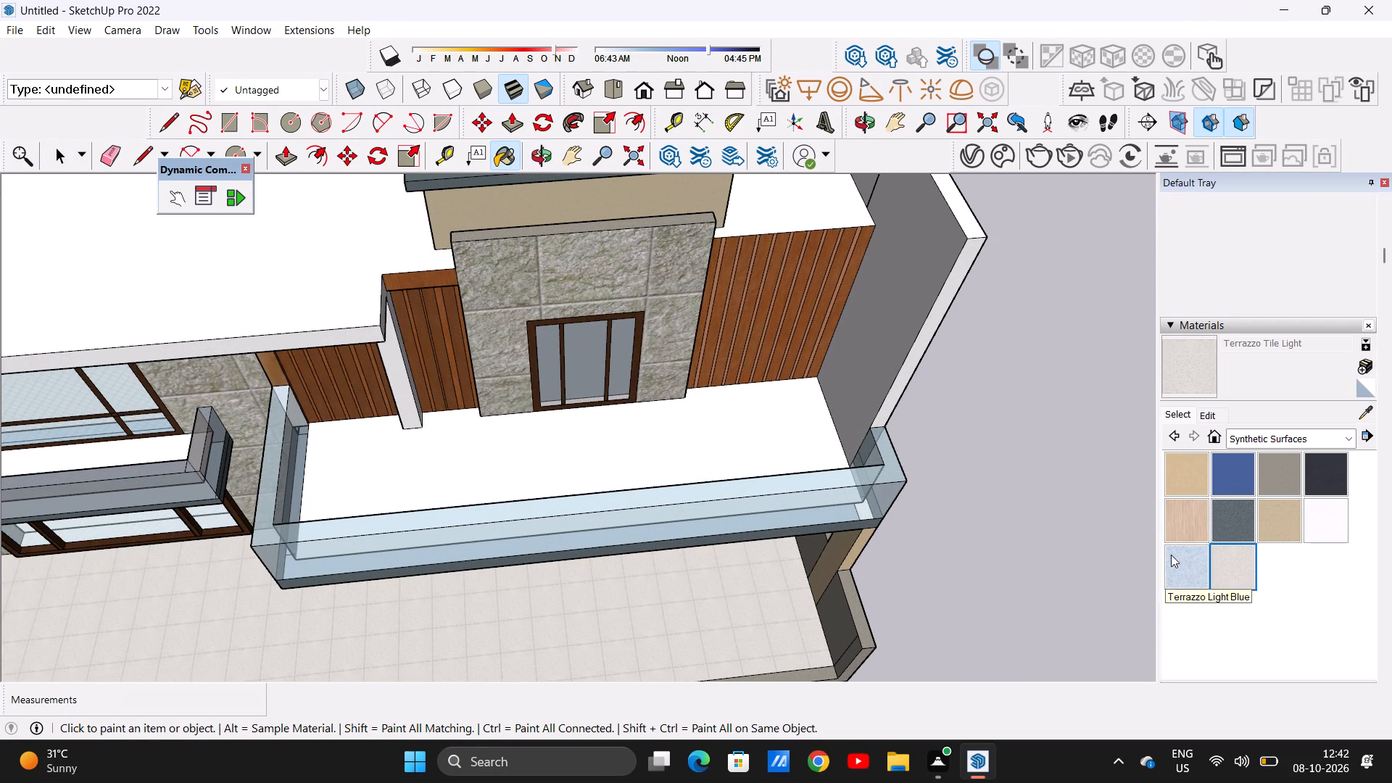
left_click(1348, 439)
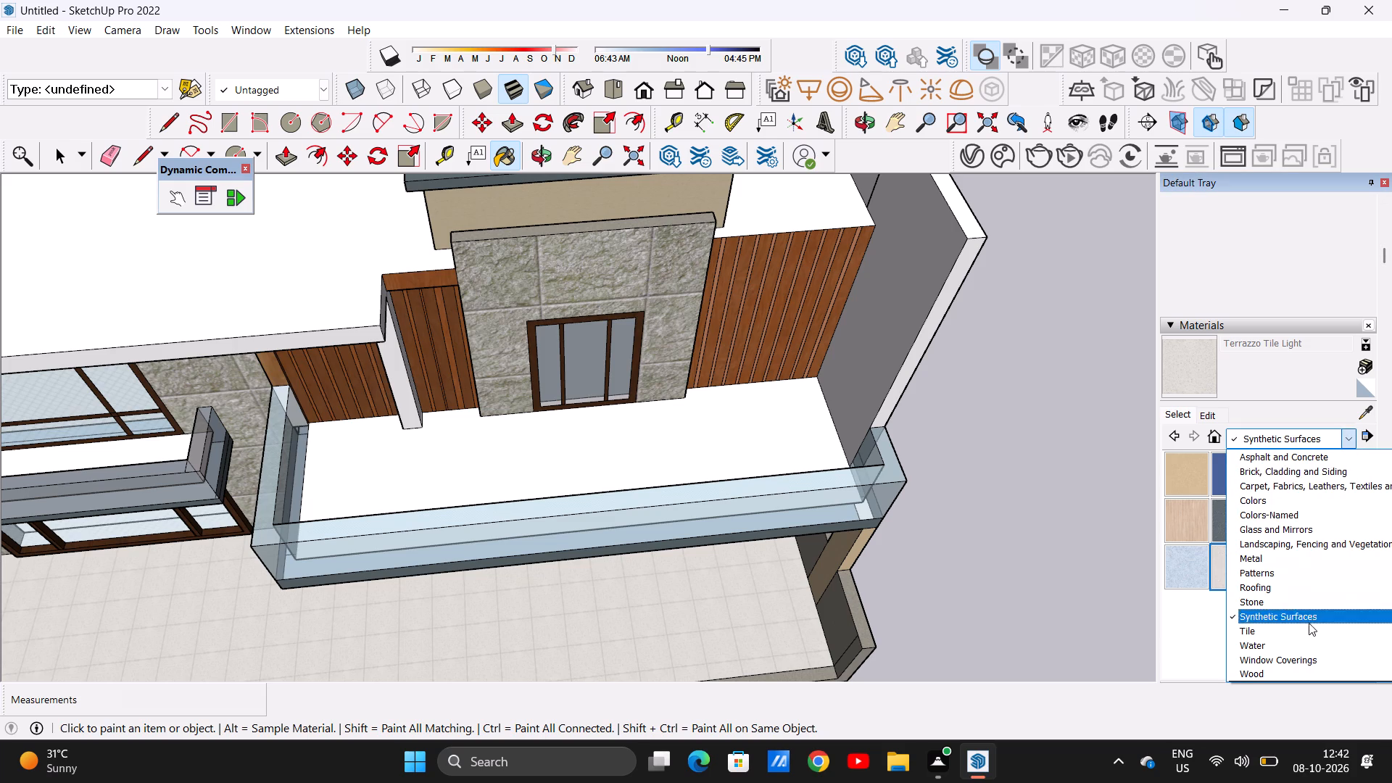
left_click(1301, 630)
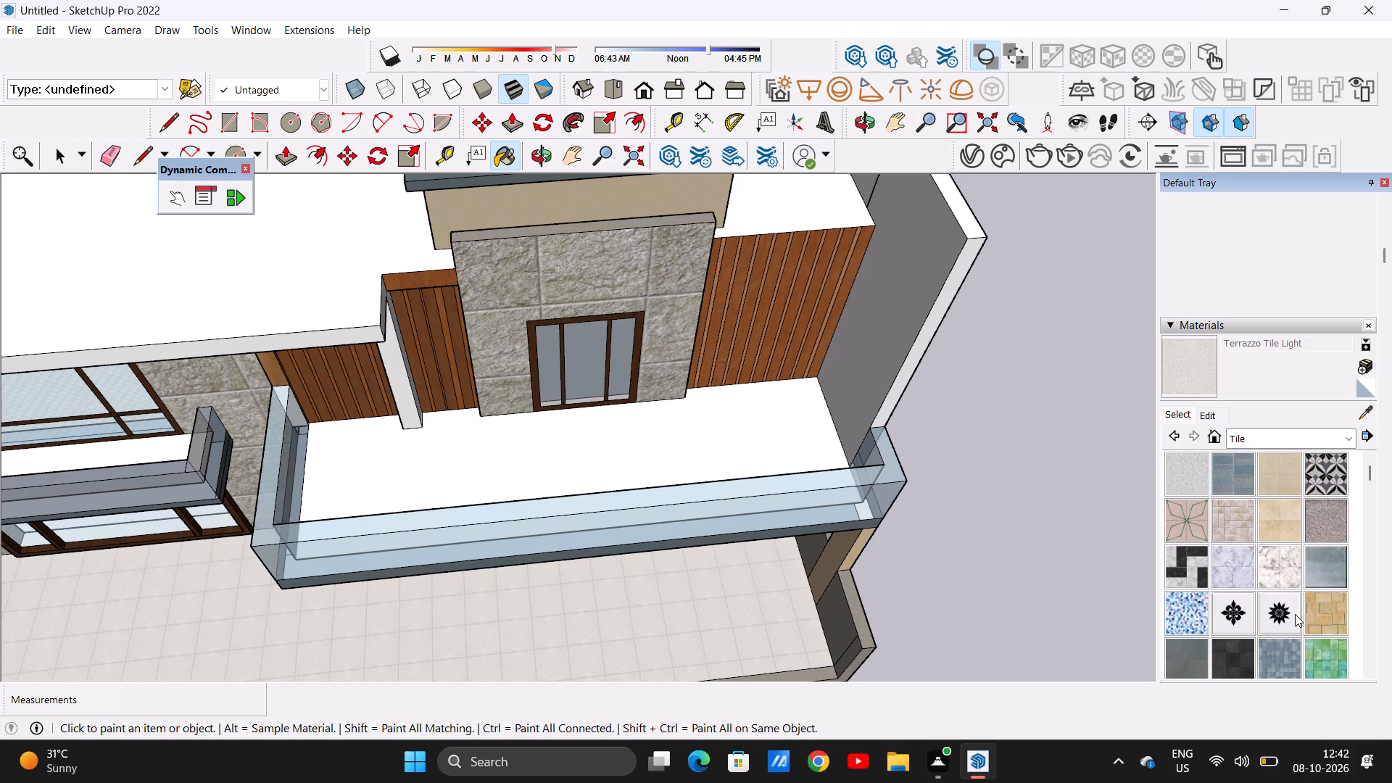
scroll(1274, 565, "down", 1)
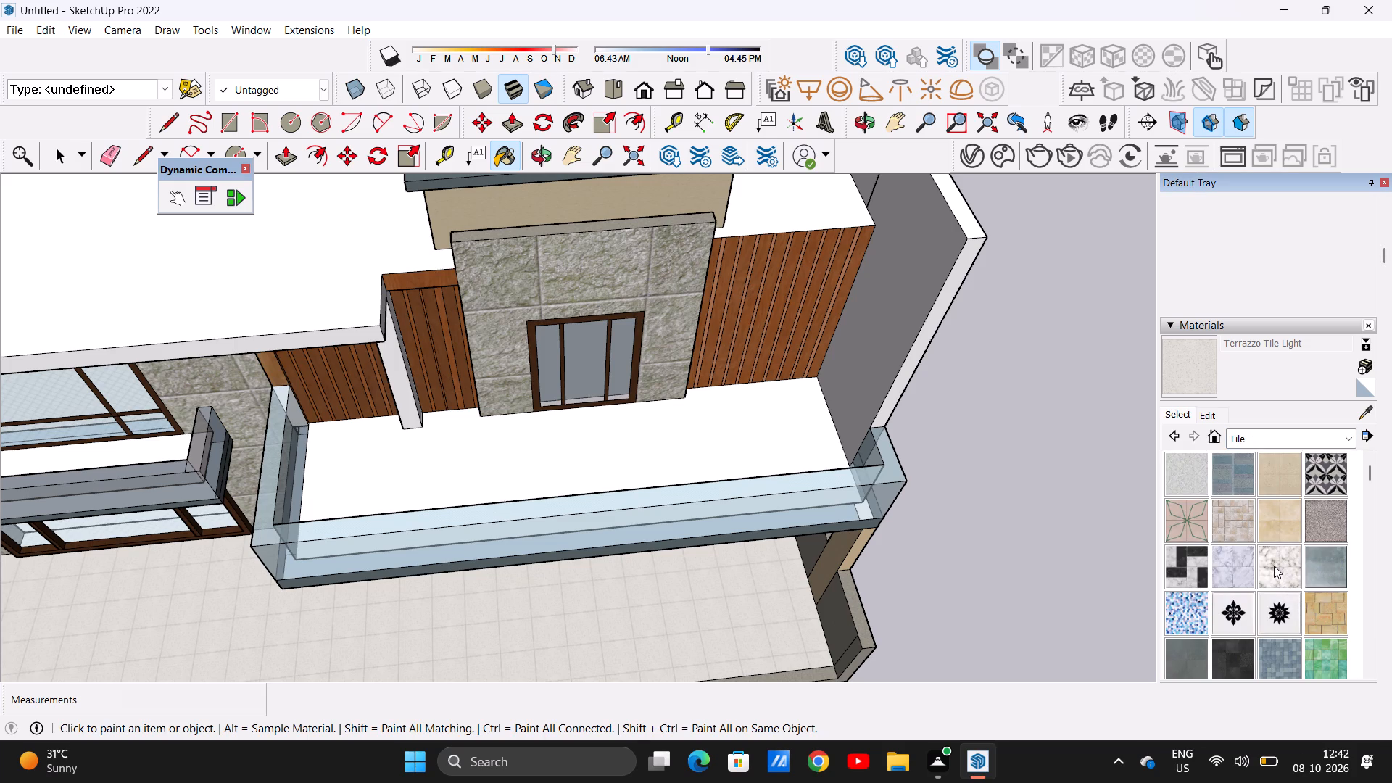
scroll(1275, 564, "up", 1)
left_click(1272, 564)
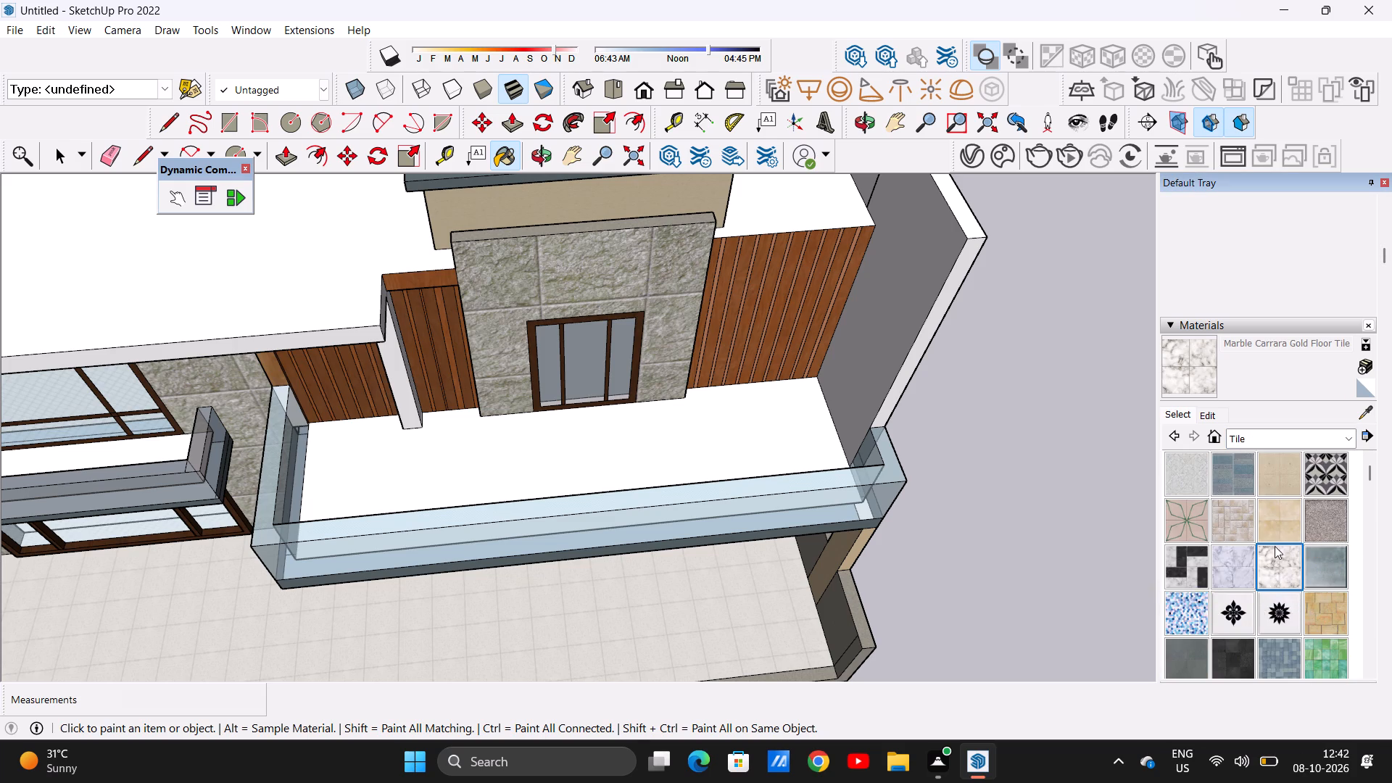
scroll(1275, 550, "down", 4)
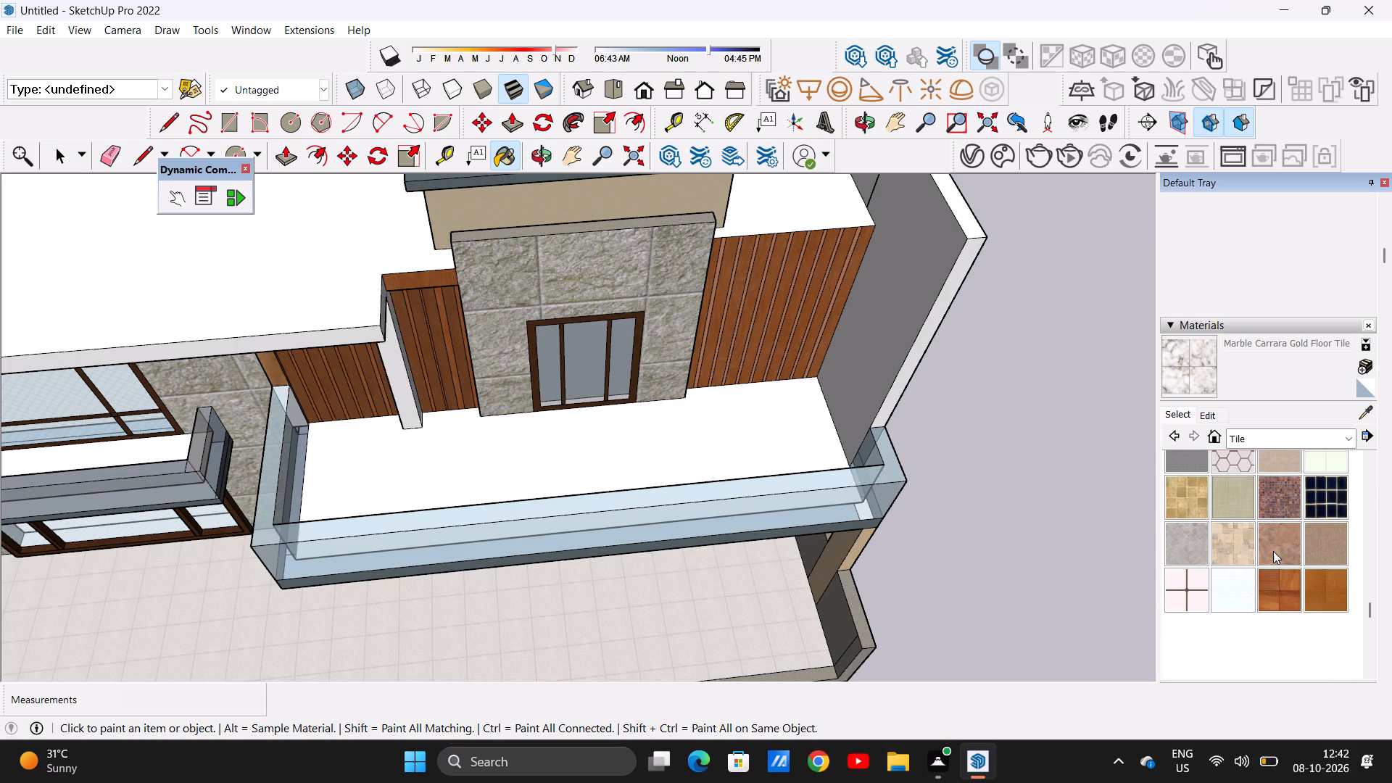
scroll(1273, 551, "up", 1)
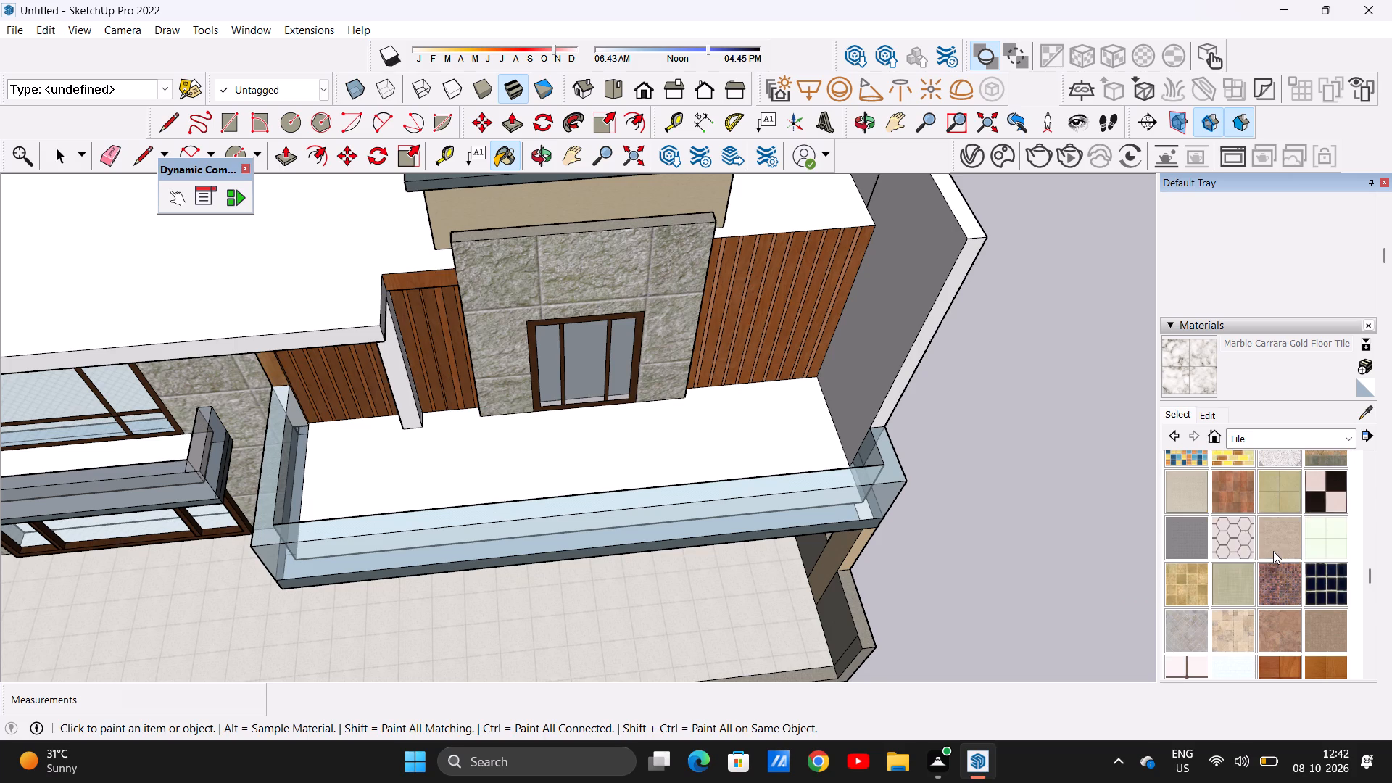
scroll(1273, 551, "down", 1)
left_click(1180, 584)
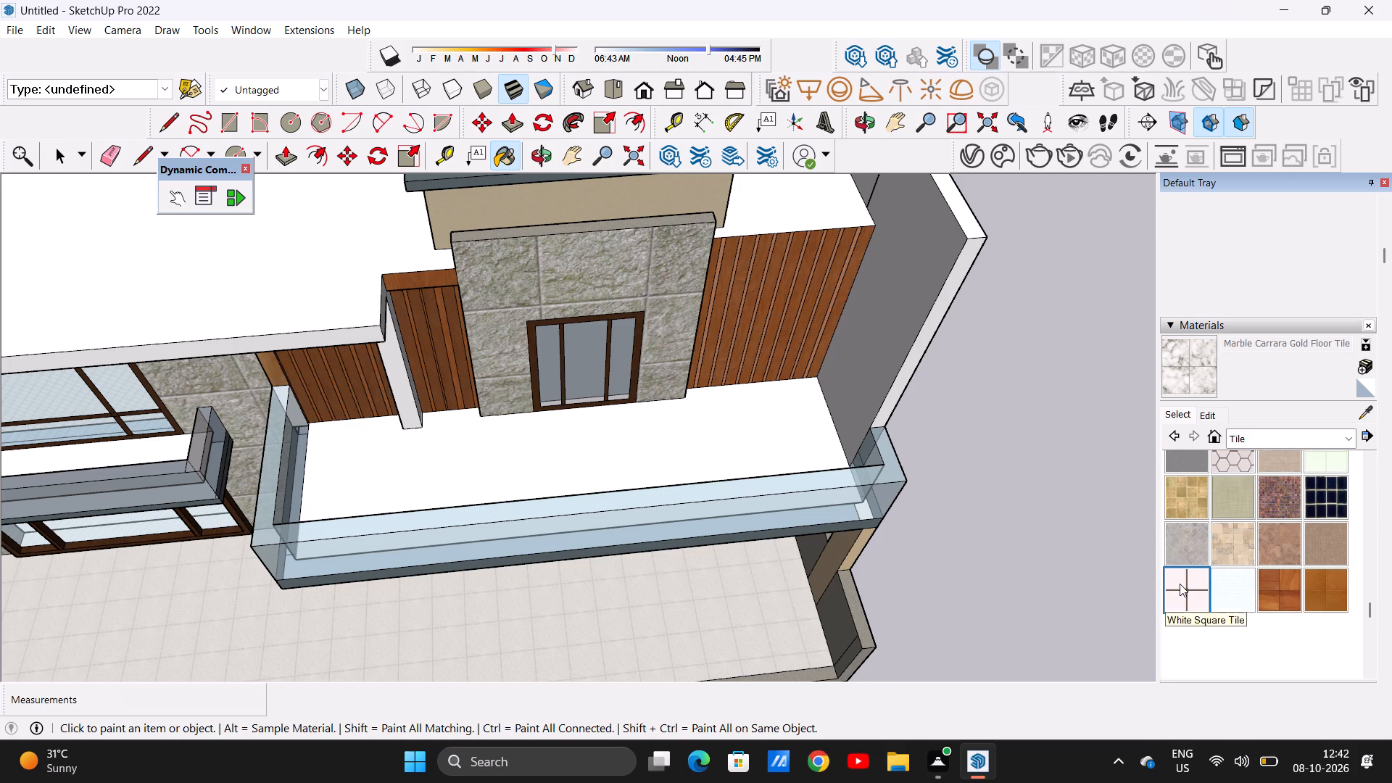
scroll(754, 450, "up", 16)
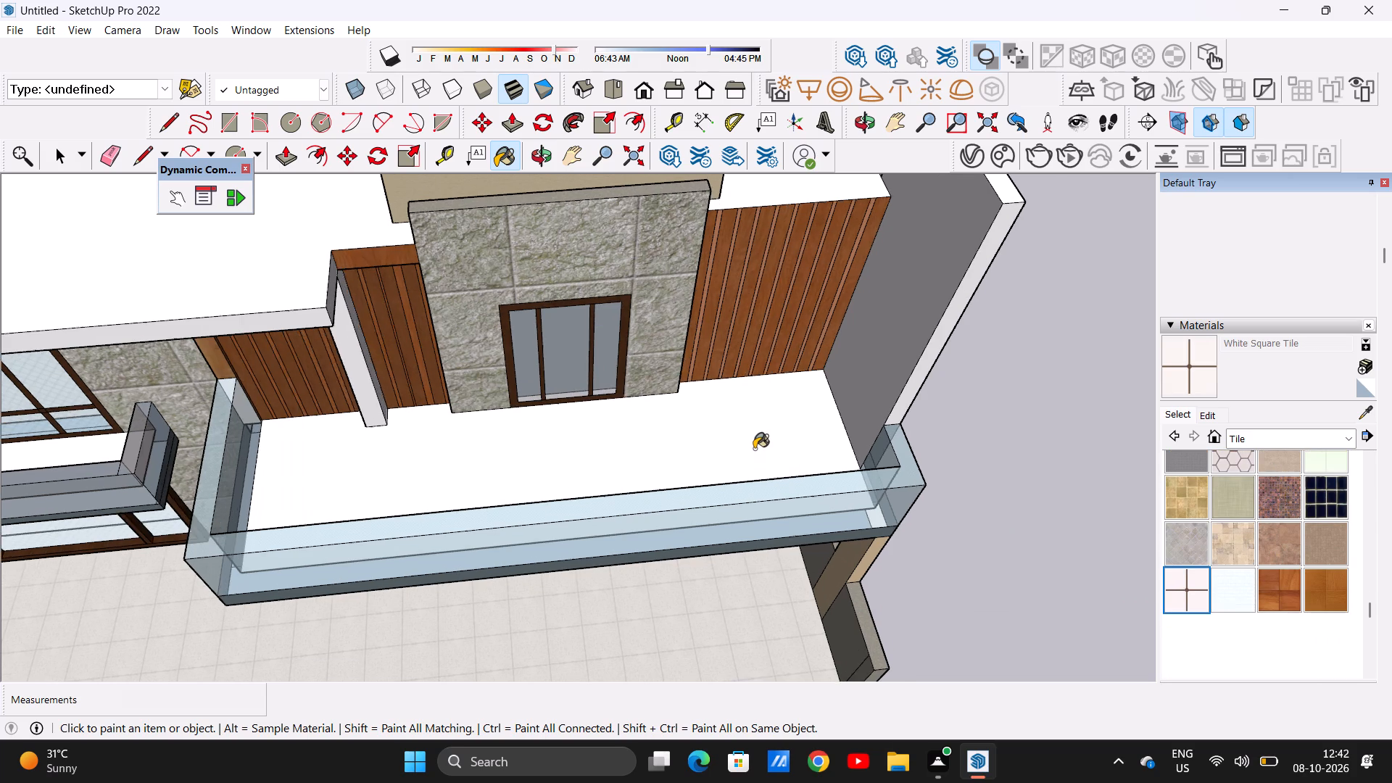
left_click(754, 447)
scroll(845, 441, "up", 11)
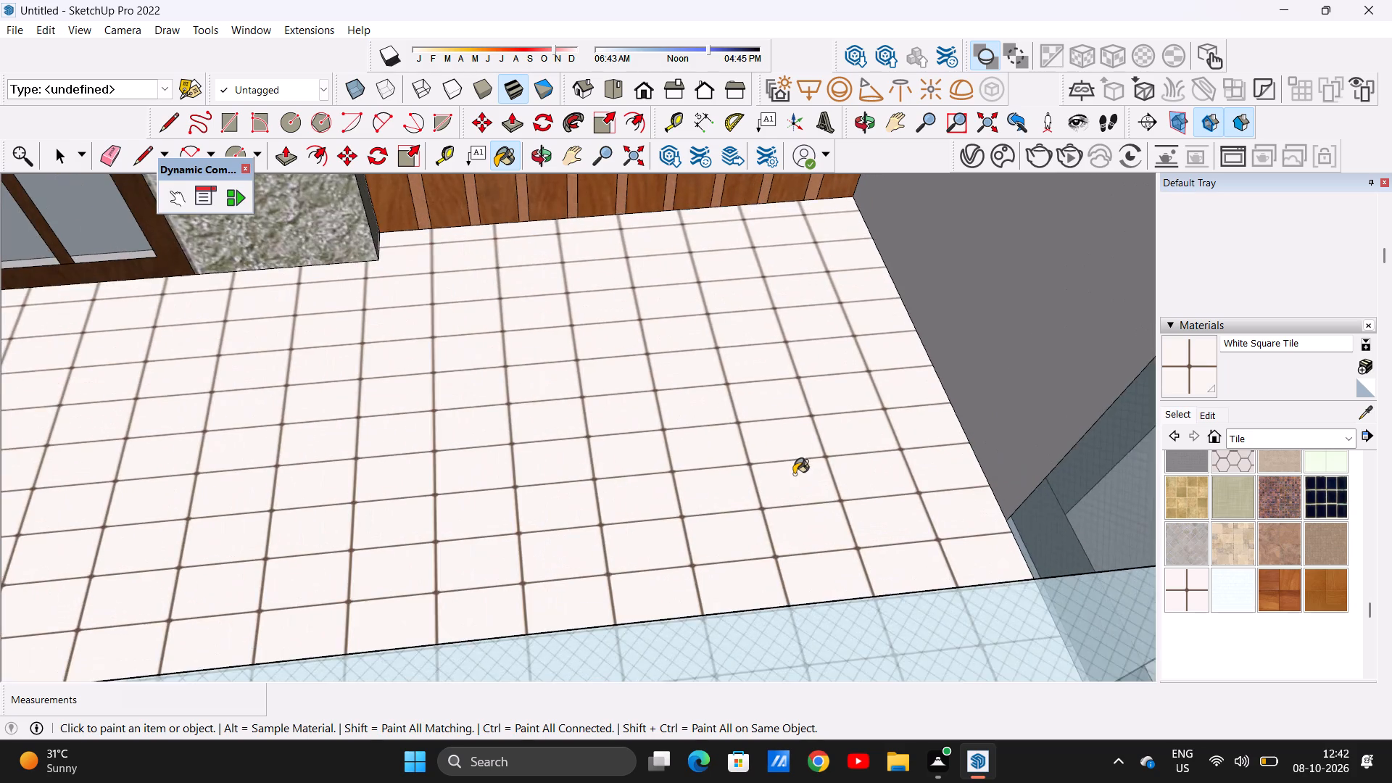
scroll(870, 460, "down", 15)
scroll(868, 455, "down", 6)
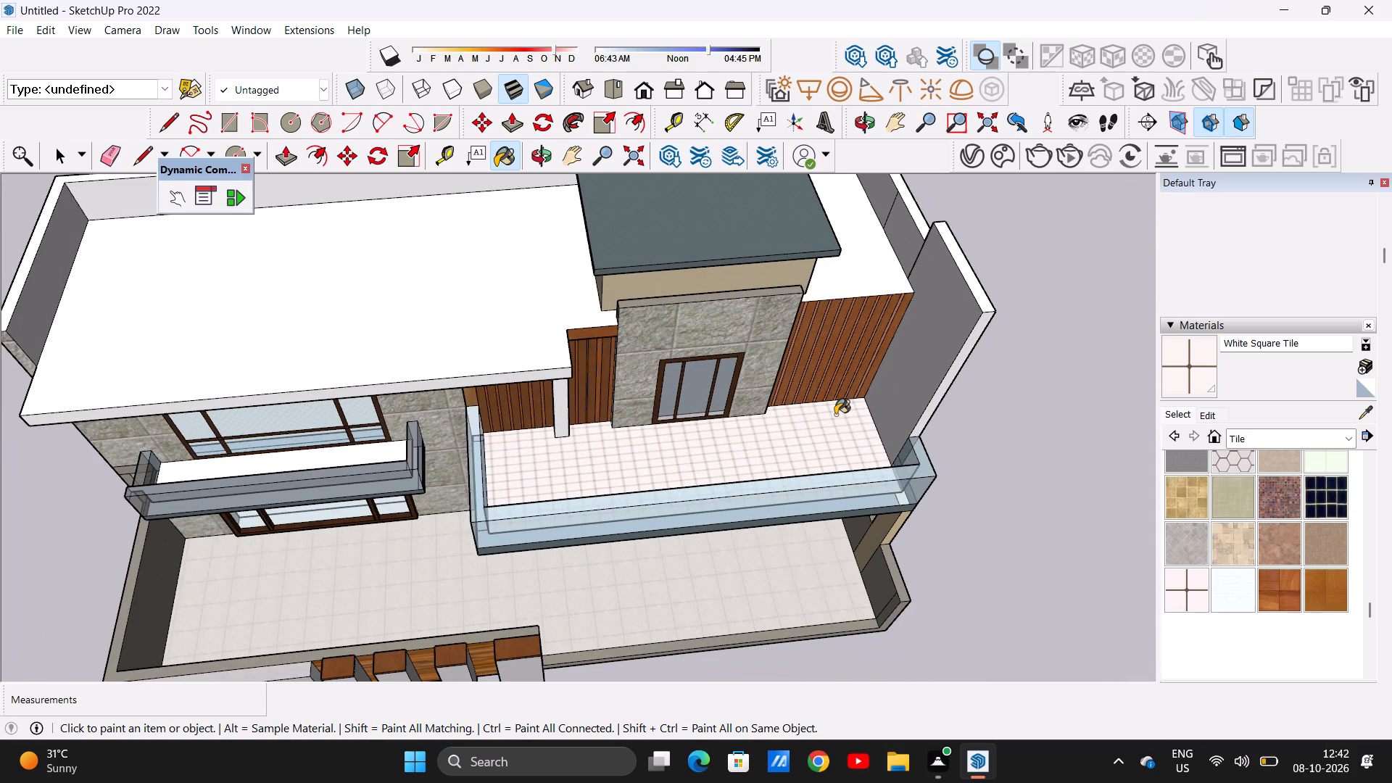
Paint the floor of the small balcony in front of the upper window with Tile Various Tan.
scroll(665, 410, "down", 1)
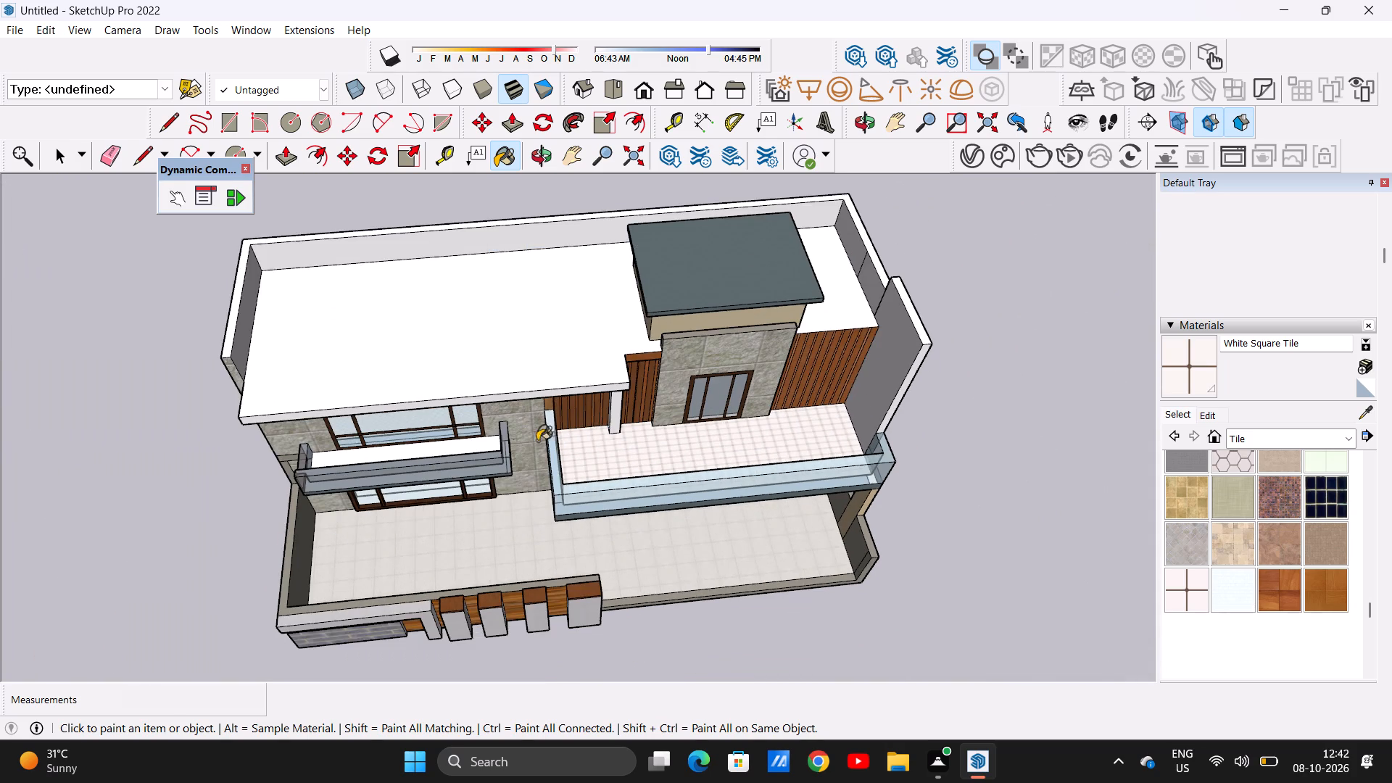
scroll(503, 439, "up", 10)
scroll(659, 455, "down", 8)
scroll(584, 453, "up", 10)
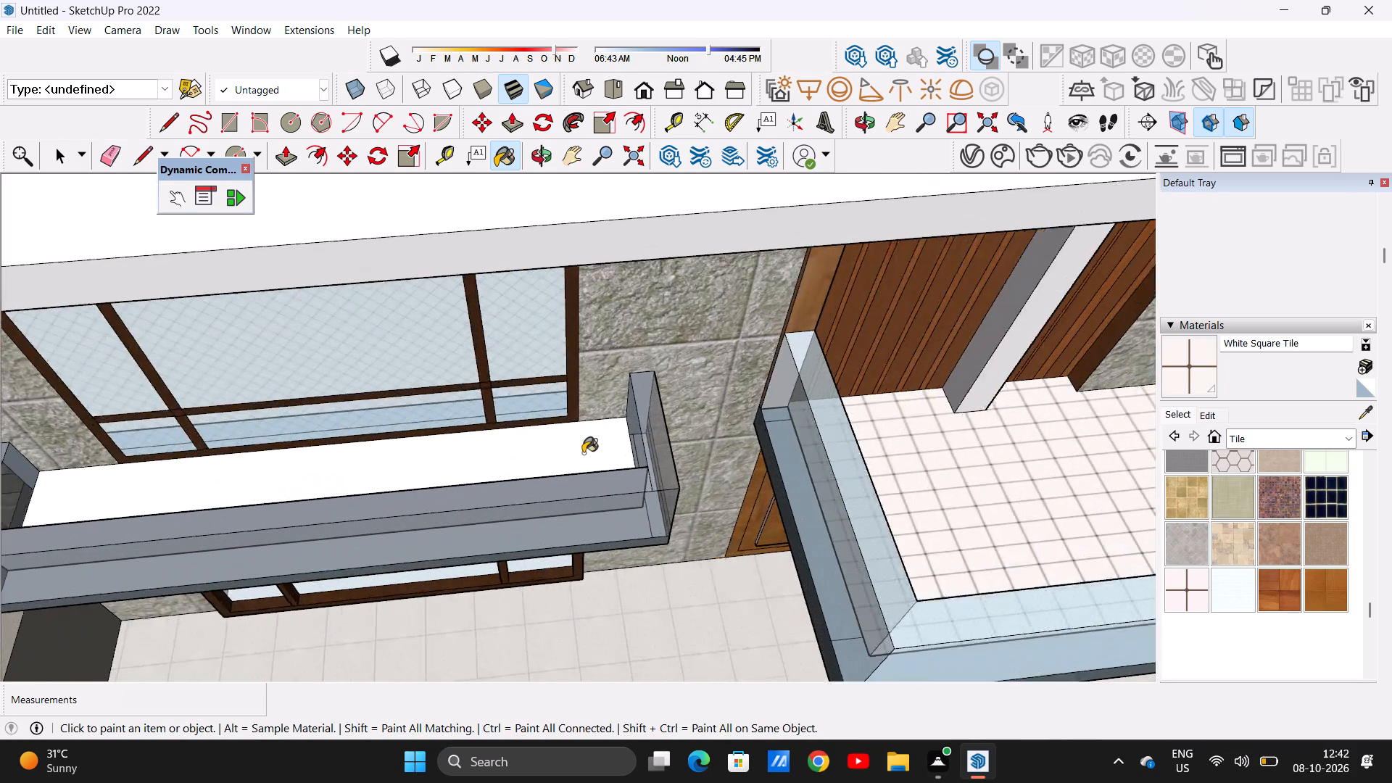
scroll(583, 453, "up", 2)
scroll(1248, 528, "down", 1)
scroll(1248, 527, "up", 1)
left_click(1228, 529)
scroll(597, 424, "up", 3)
left_click(590, 442)
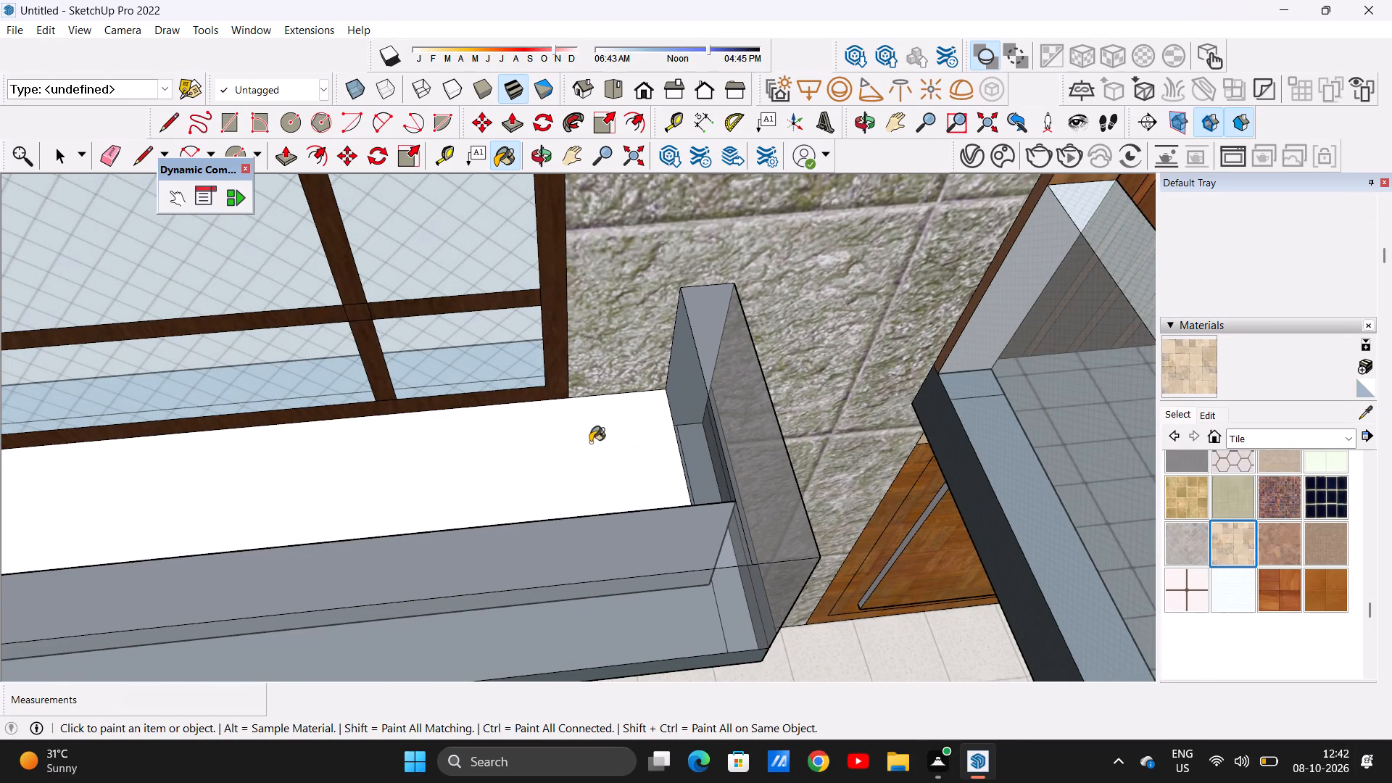
scroll(600, 468, "up", 10)
scroll(600, 470, "down", 14)
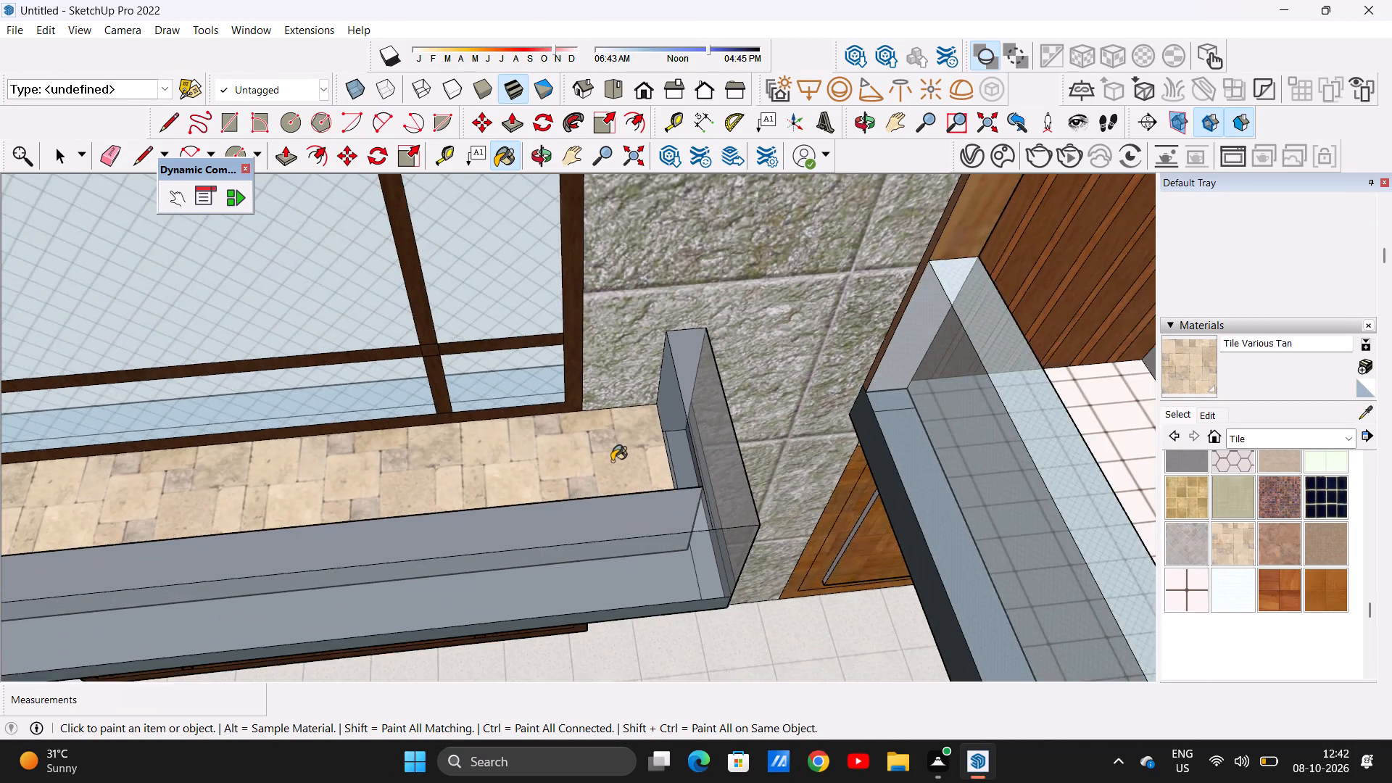
scroll(612, 461, "down", 4)
scroll(616, 467, "up", 9)
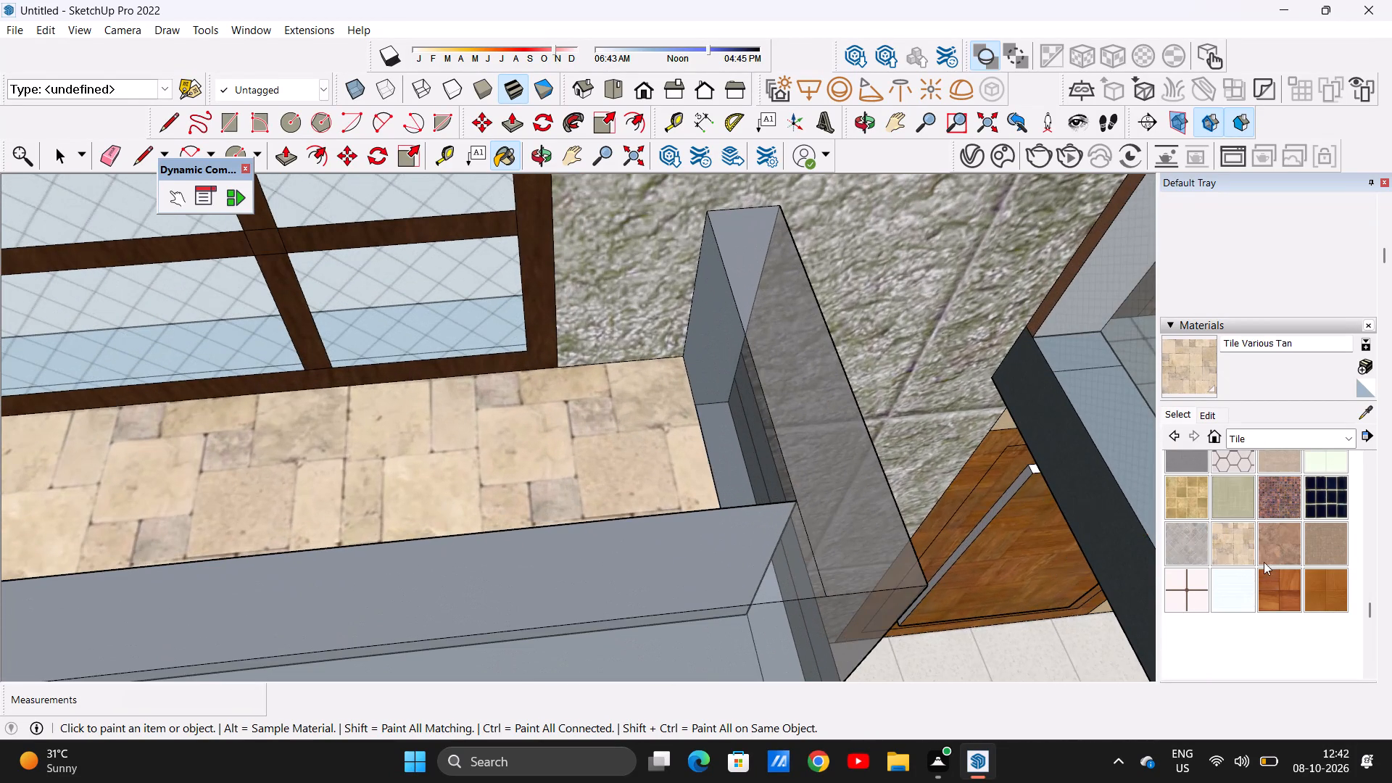
Repaint the ground-floor courtyard floor inside the boundary wall with Tile Veriegated Stone.
left_click(1277, 542)
scroll(913, 522, "down", 2)
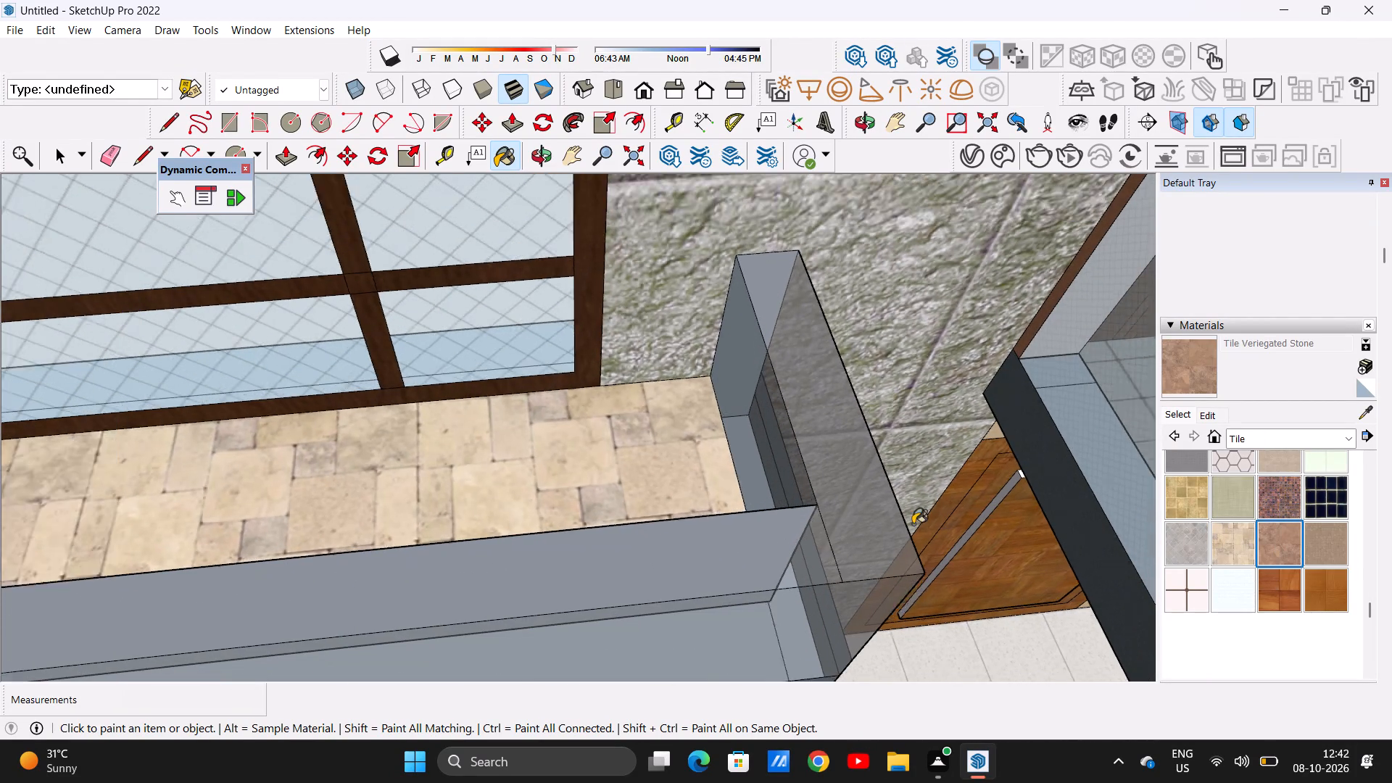
scroll(913, 524, "down", 20)
scroll(913, 524, "down", 4)
middle_click_drag(871, 485, 837, 360)
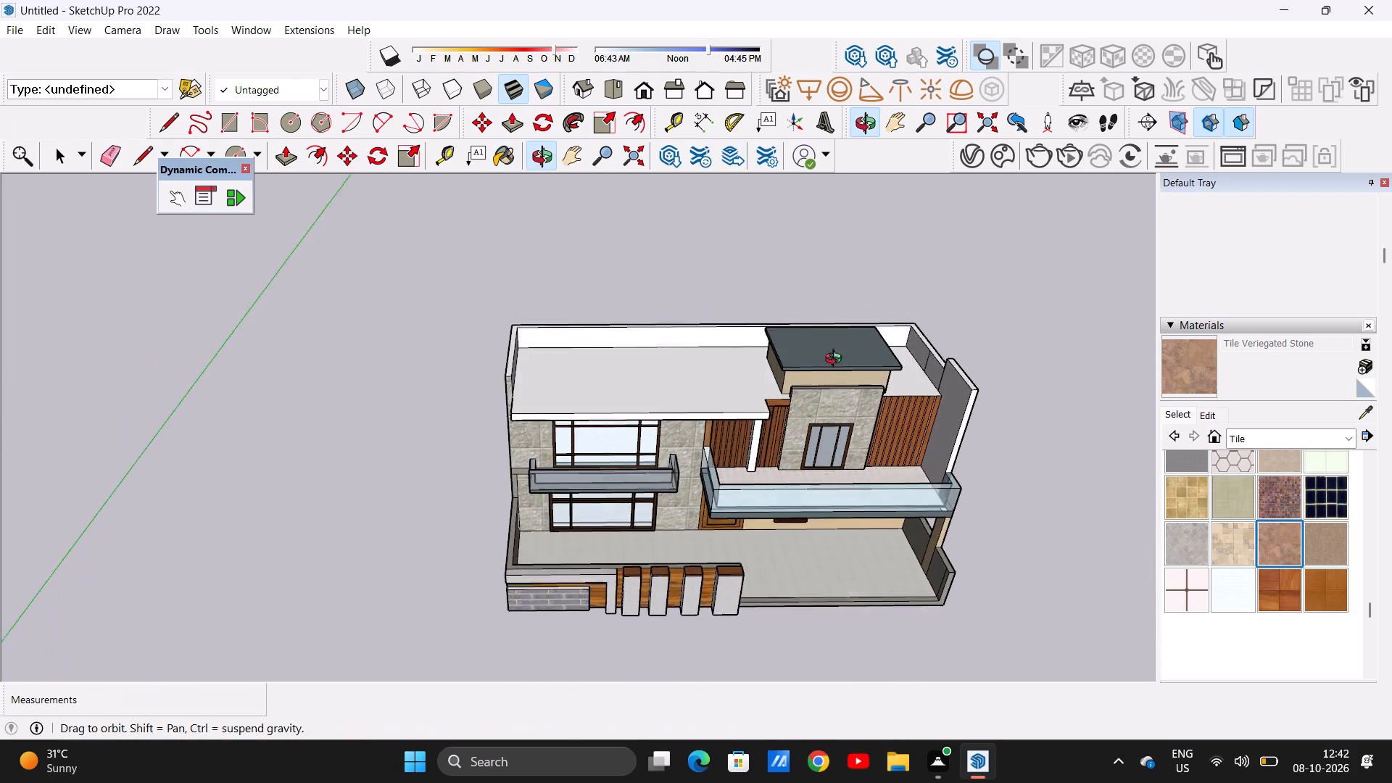
middle_click_drag(837, 360, 841, 336)
scroll(897, 529, "up", 18)
scroll(844, 506, "down", 9)
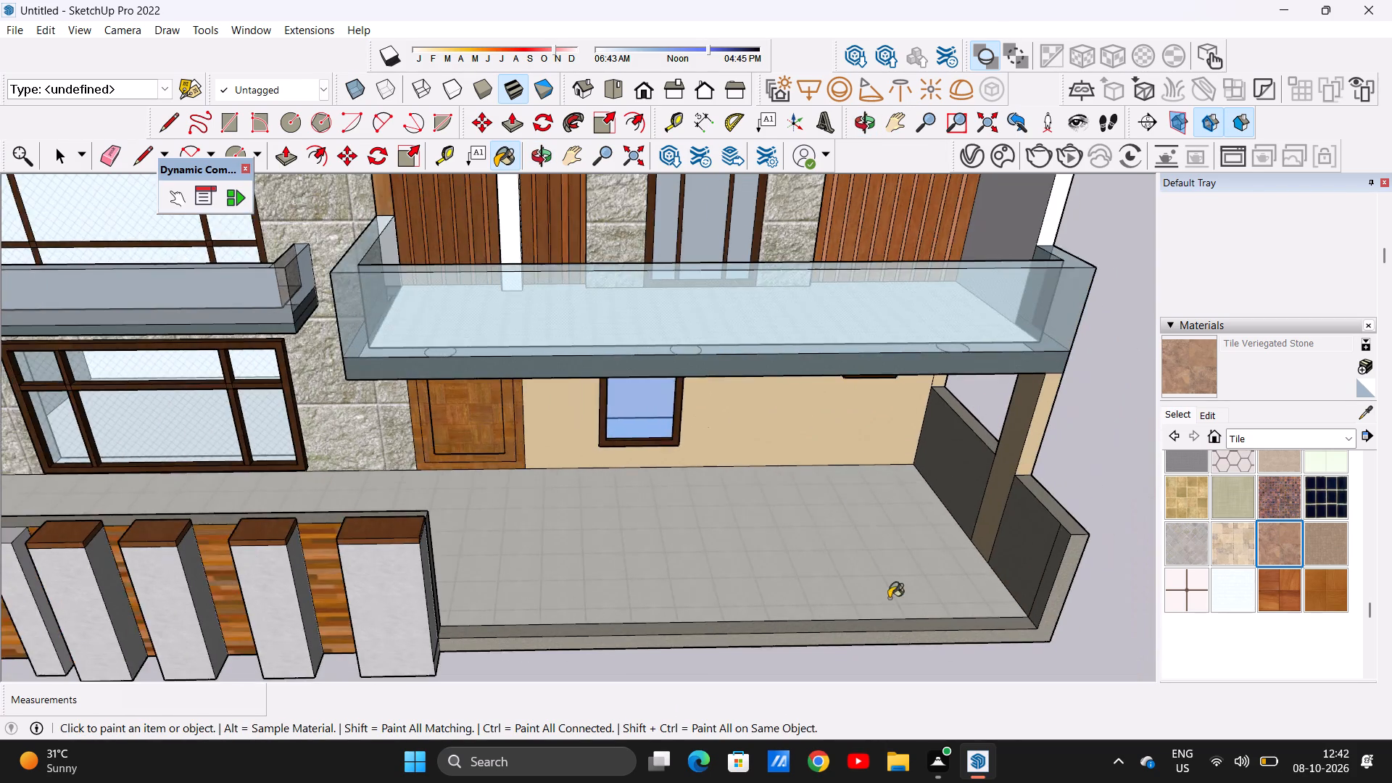
scroll(889, 598, "down", 1)
scroll(904, 619, "up", 9)
left_click(963, 581)
scroll(963, 581, "up", 3)
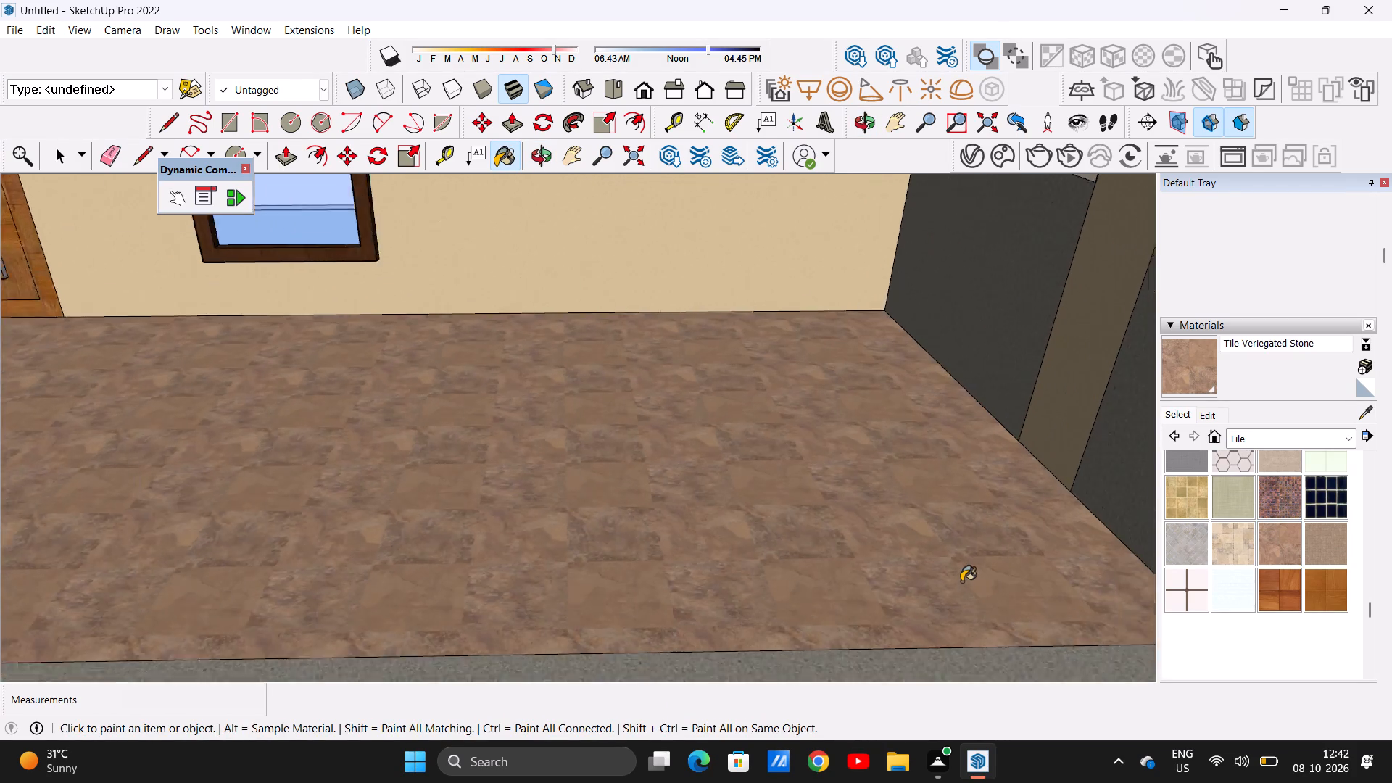
scroll(961, 581, "up", 10)
scroll(961, 581, "down", 20)
scroll(961, 581, "down", 7)
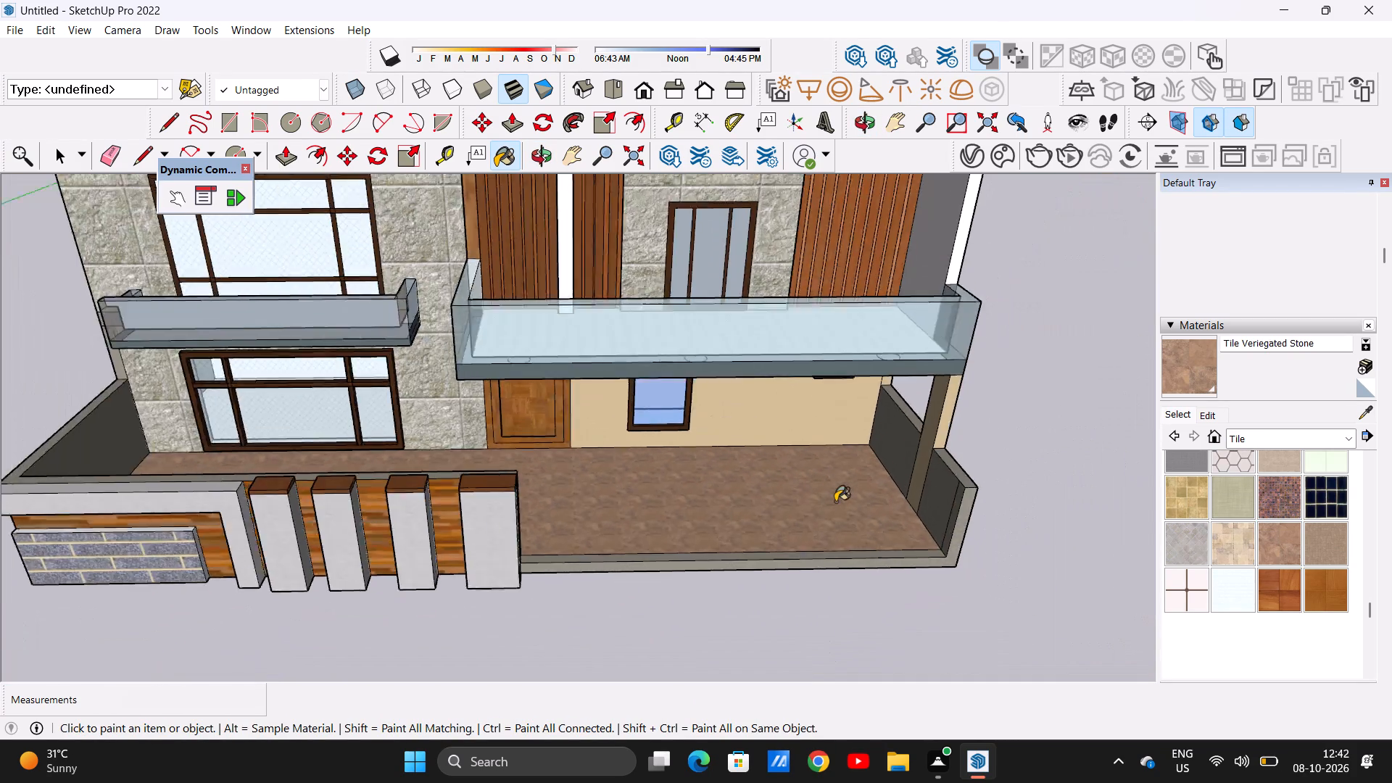
Examine the repainted courtyard floor, the whole front facade and the tiled floor of the large upper balcony from several angles.
scroll(835, 502, "down", 6)
middle_click_drag(821, 504, 433, 506)
scroll(494, 503, "up", 9)
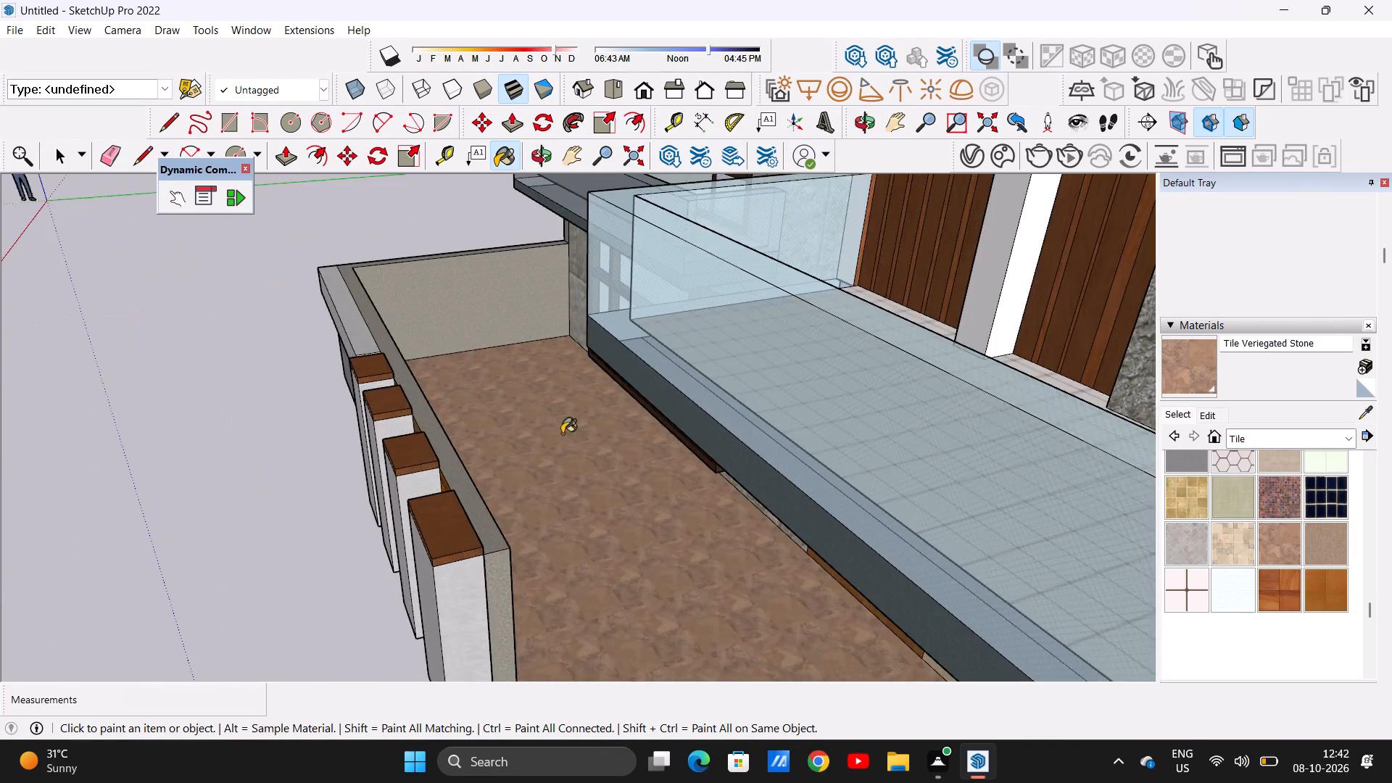
middle_click_drag(596, 442, 695, 425)
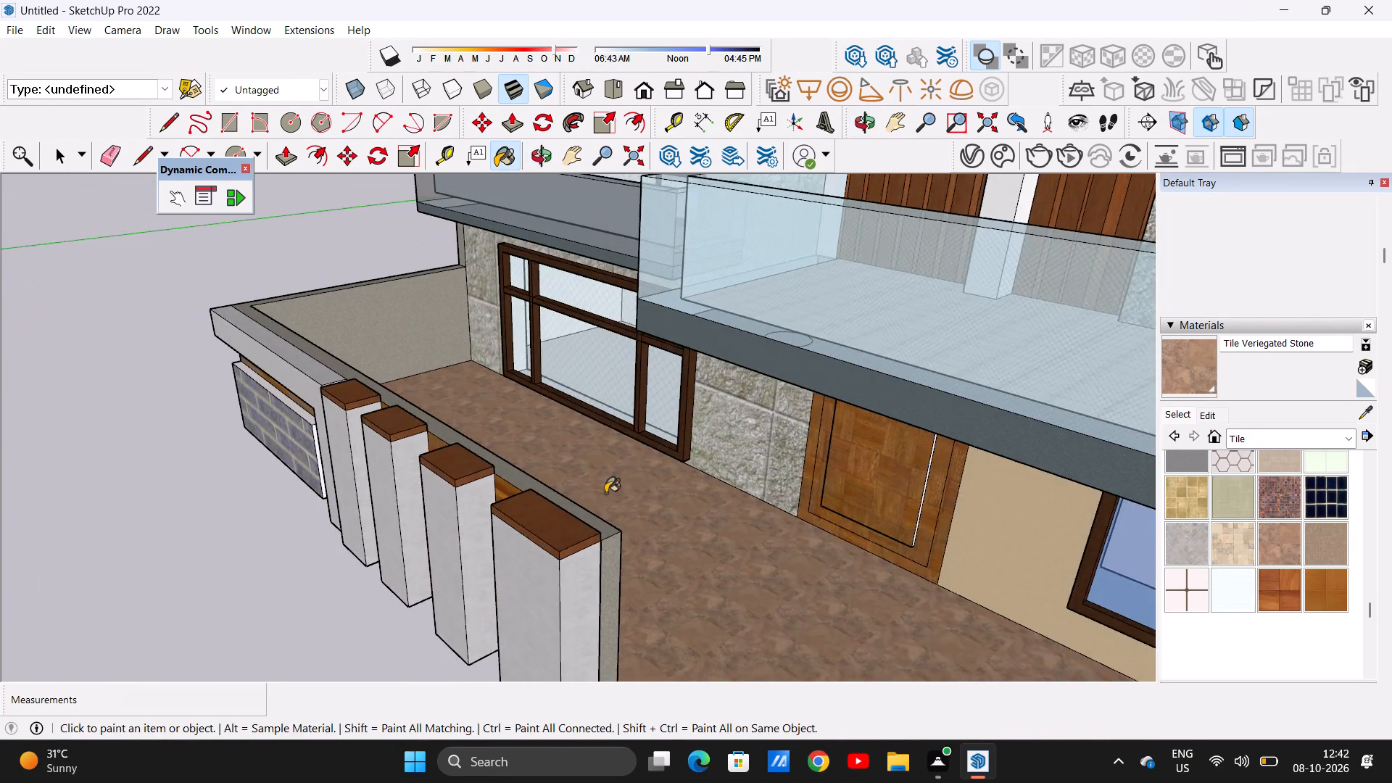
scroll(604, 502, "down", 8)
middle_click_drag(547, 551, 744, 447)
scroll(755, 562, "down", 4)
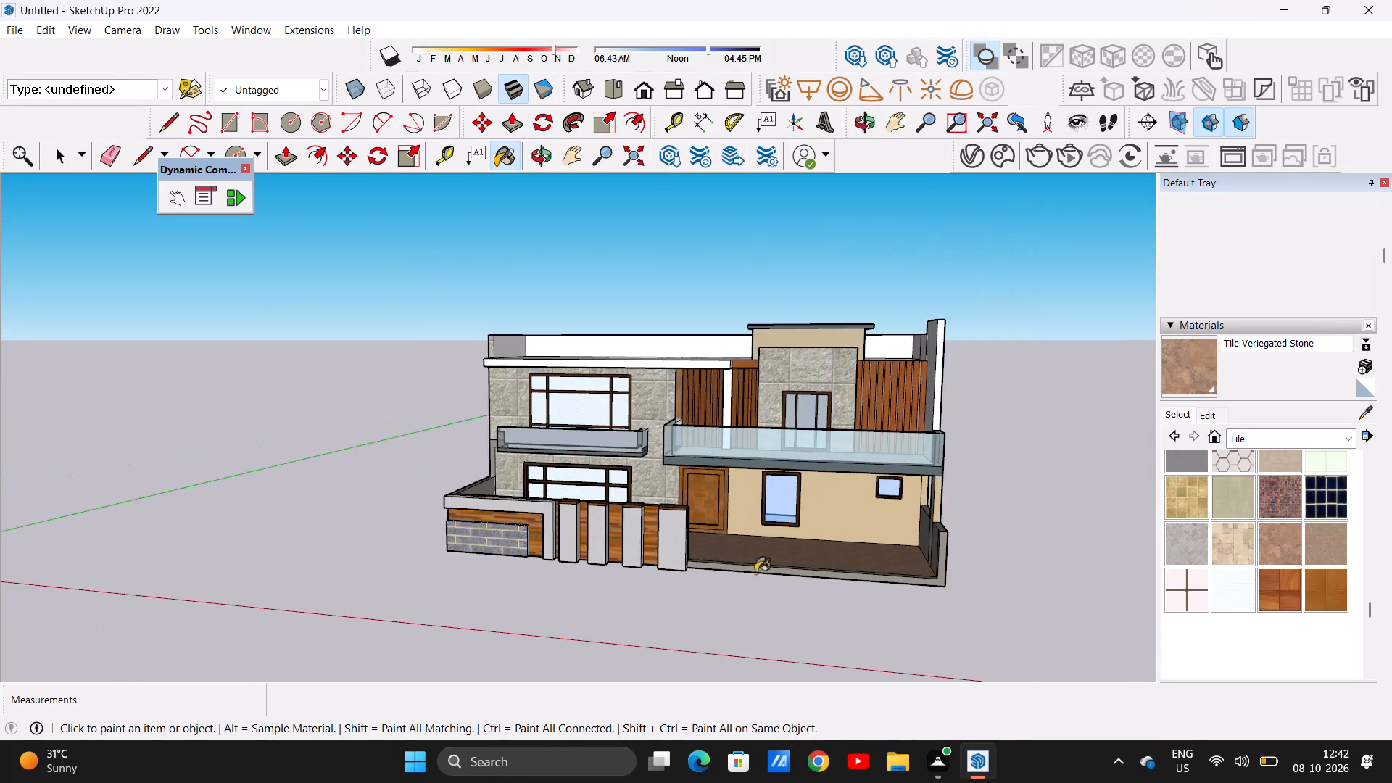
middle_click_drag(763, 444, 827, 599)
scroll(811, 429, "up", 7)
middle_click_drag(821, 459, 823, 362)
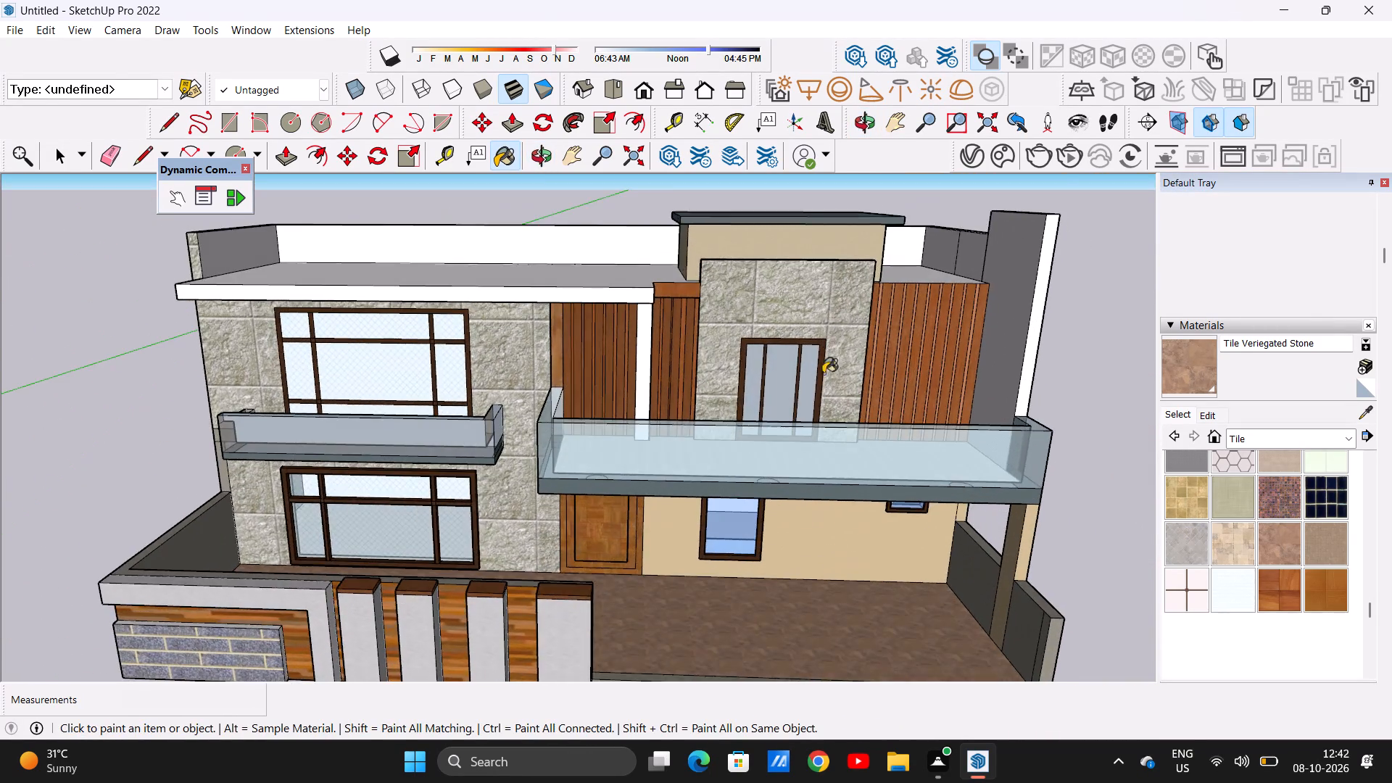
scroll(835, 478, "up", 7)
middle_click_drag(813, 435, 841, 572)
scroll(884, 470, "up", 10)
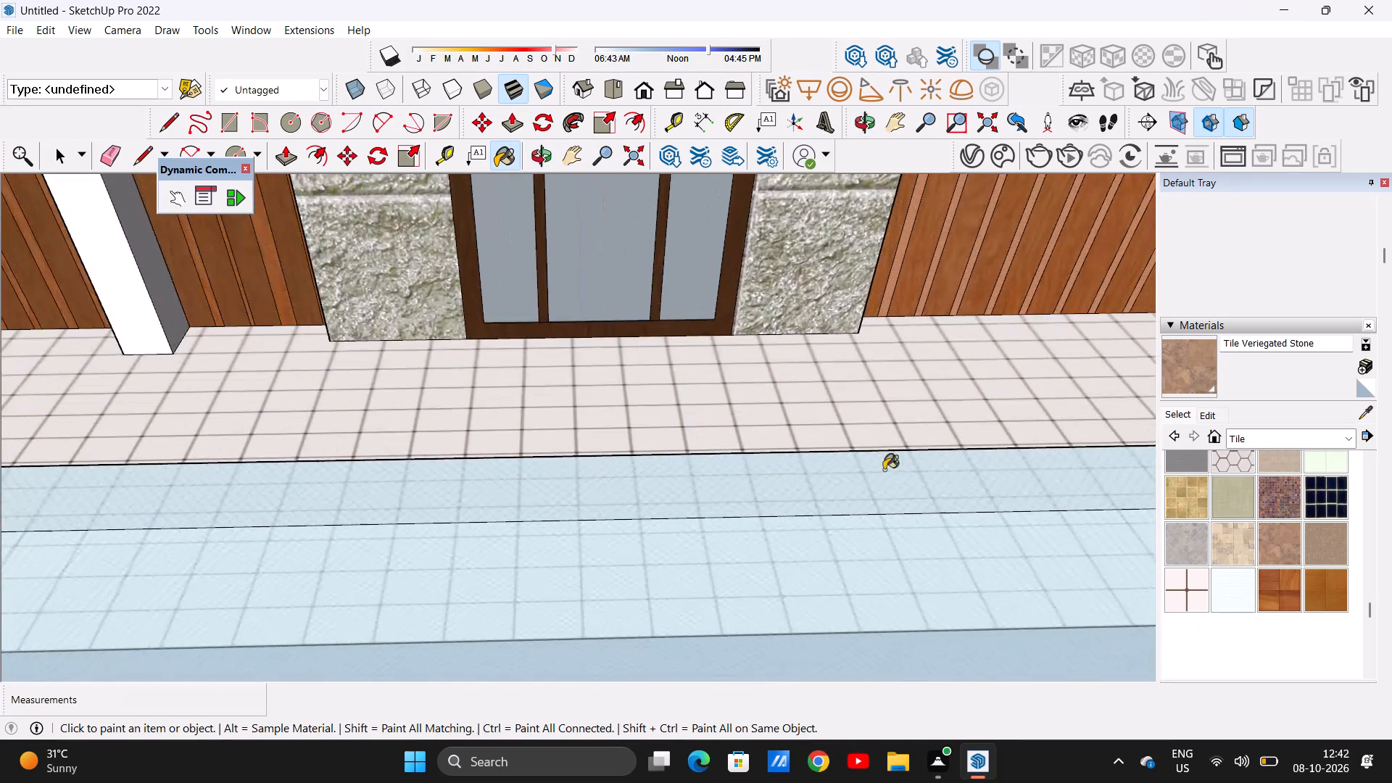
middle_click_drag(868, 397, 887, 511)
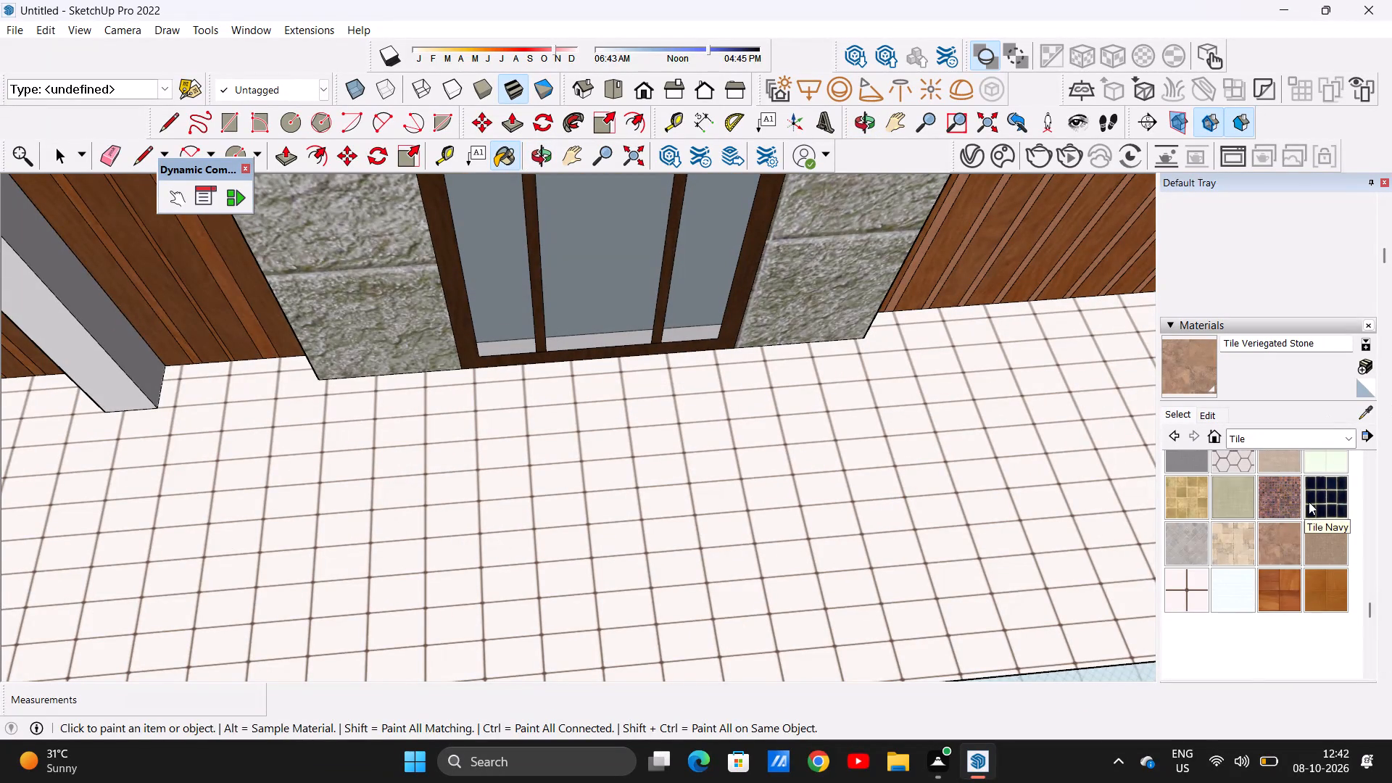
Look through the Tile and Wood material collections for alternatives to the large balcony's floor finish.
scroll(1309, 502, "down", 2)
scroll(1309, 502, "up", 2)
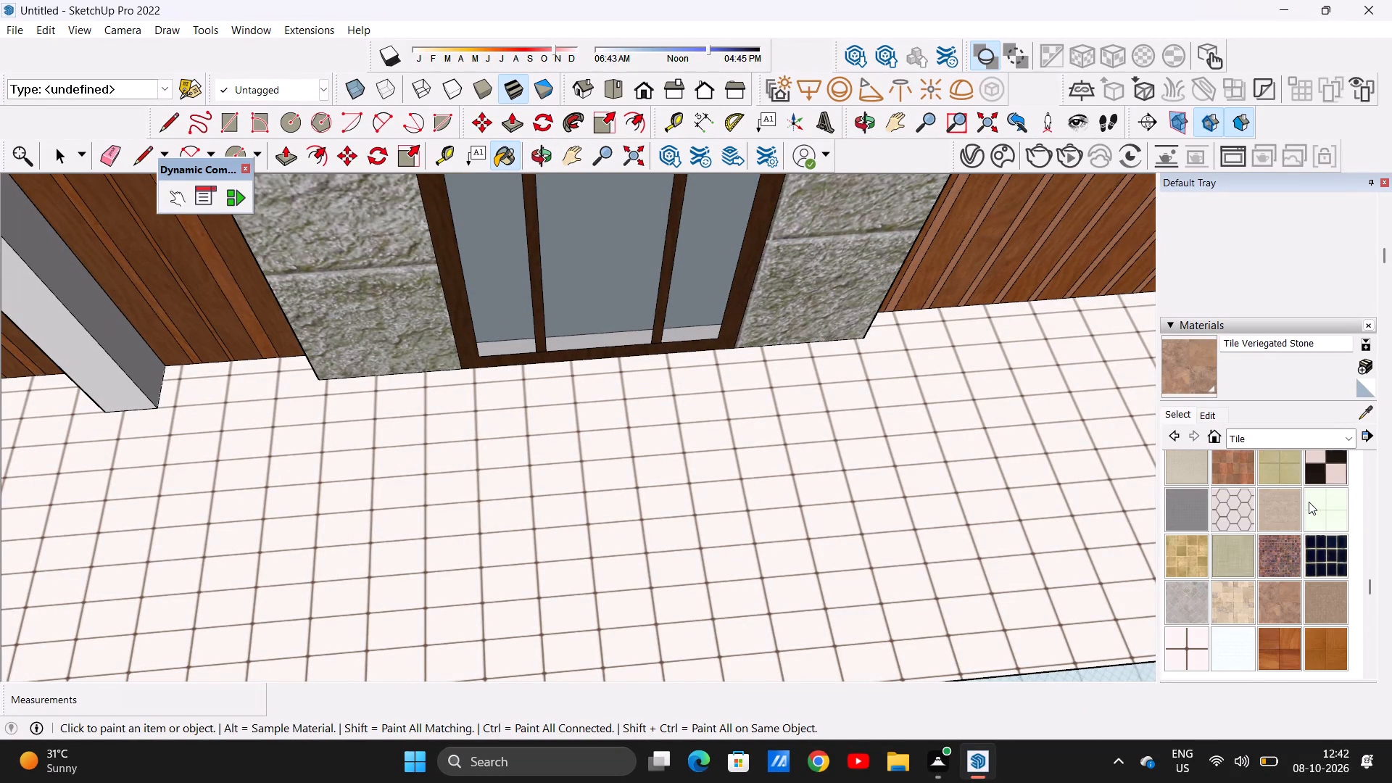
scroll(1304, 514, "up", 1)
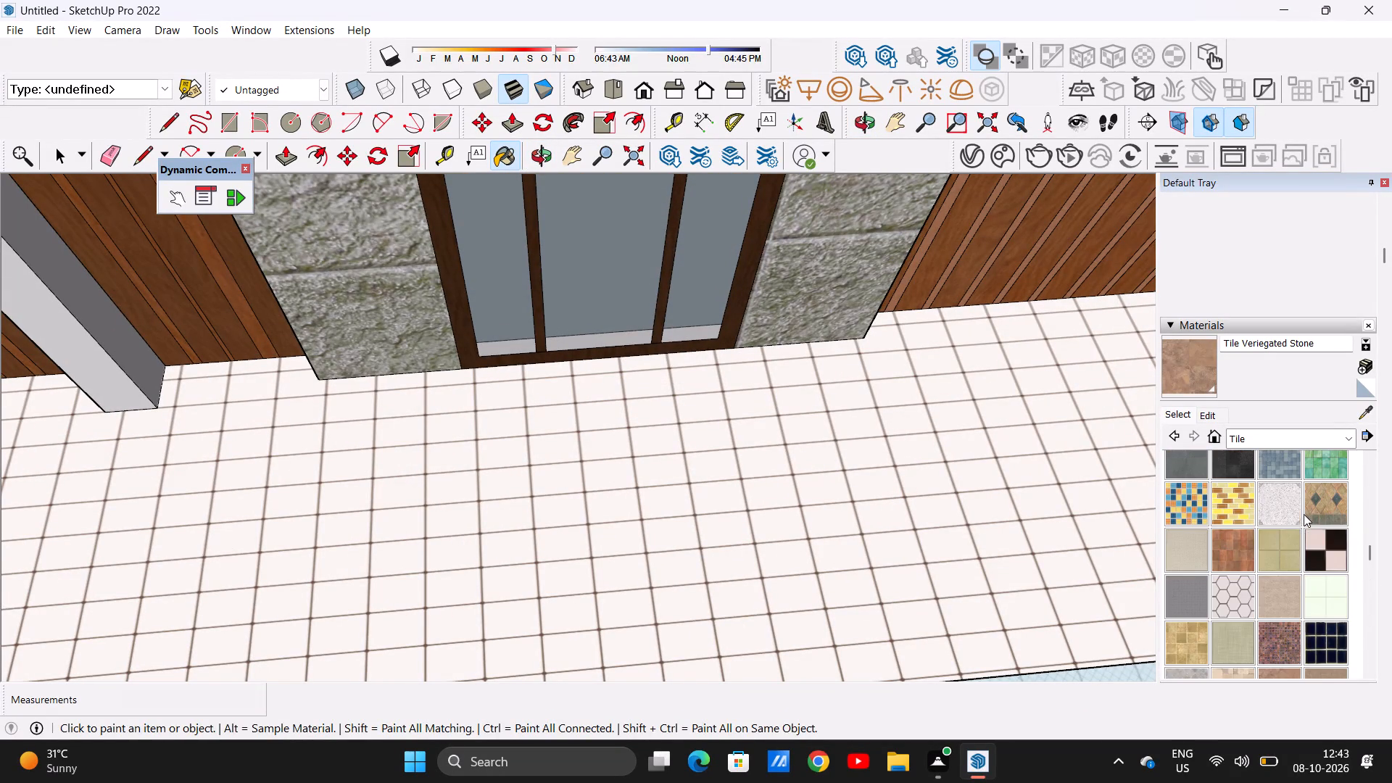
scroll(1256, 579, "up", 2)
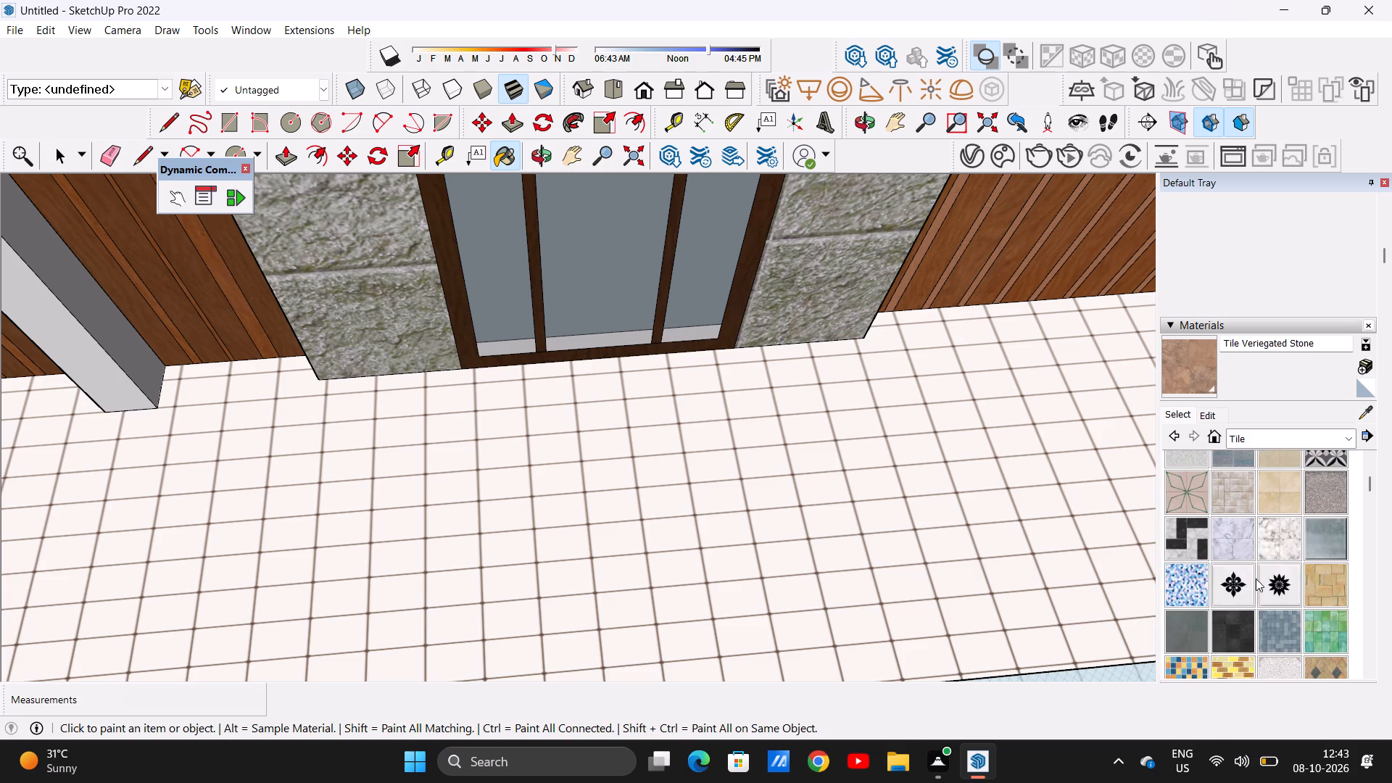
scroll(1256, 579, "up", 2)
scroll(1259, 578, "down", 1)
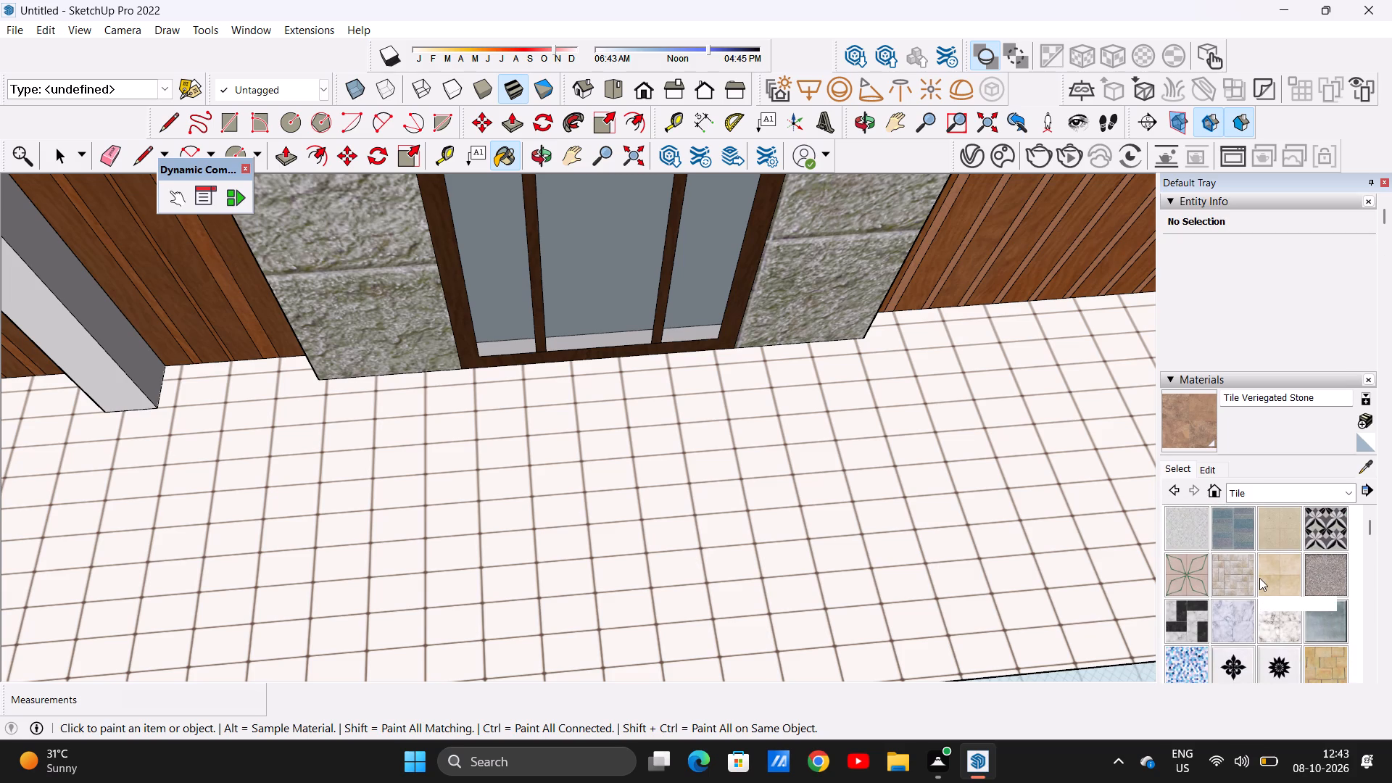
scroll(1259, 578, "down", 1)
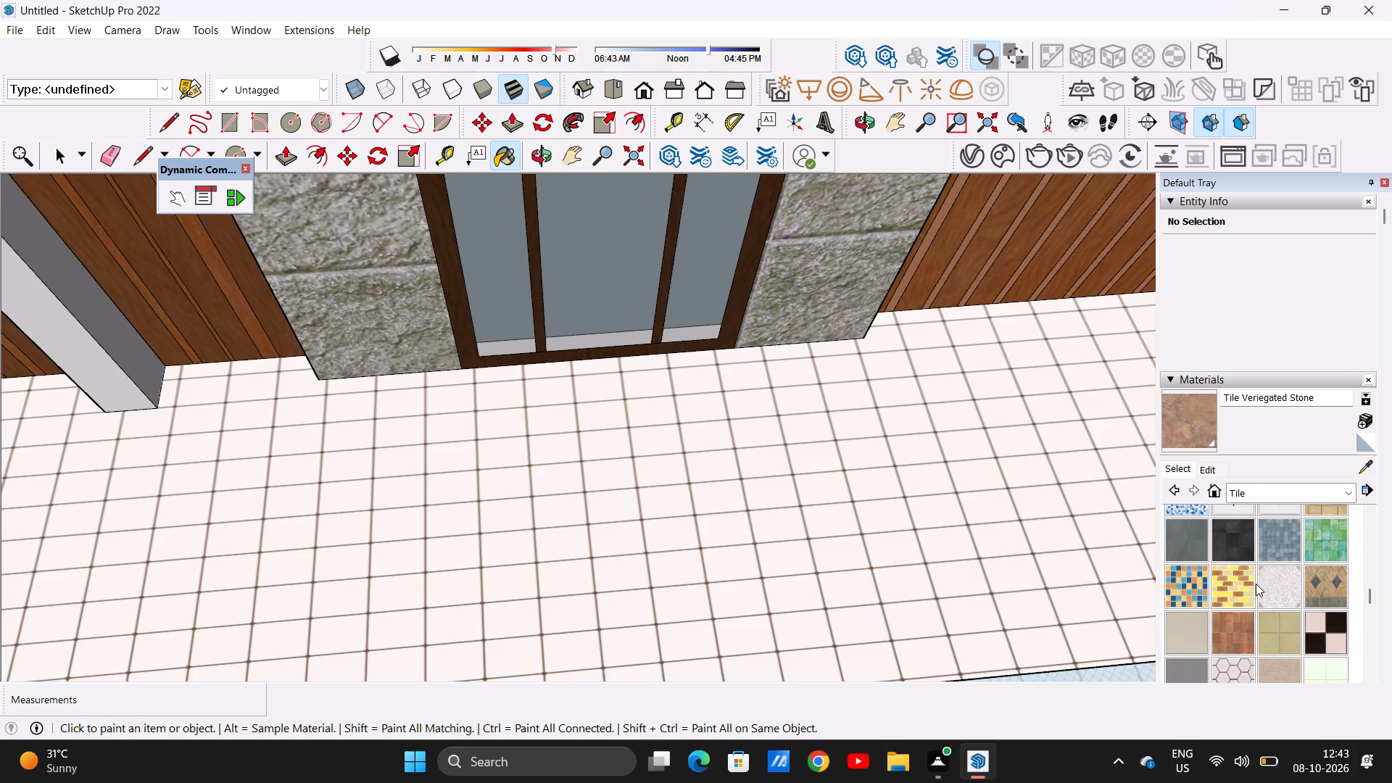
scroll(1254, 589, "down", 1)
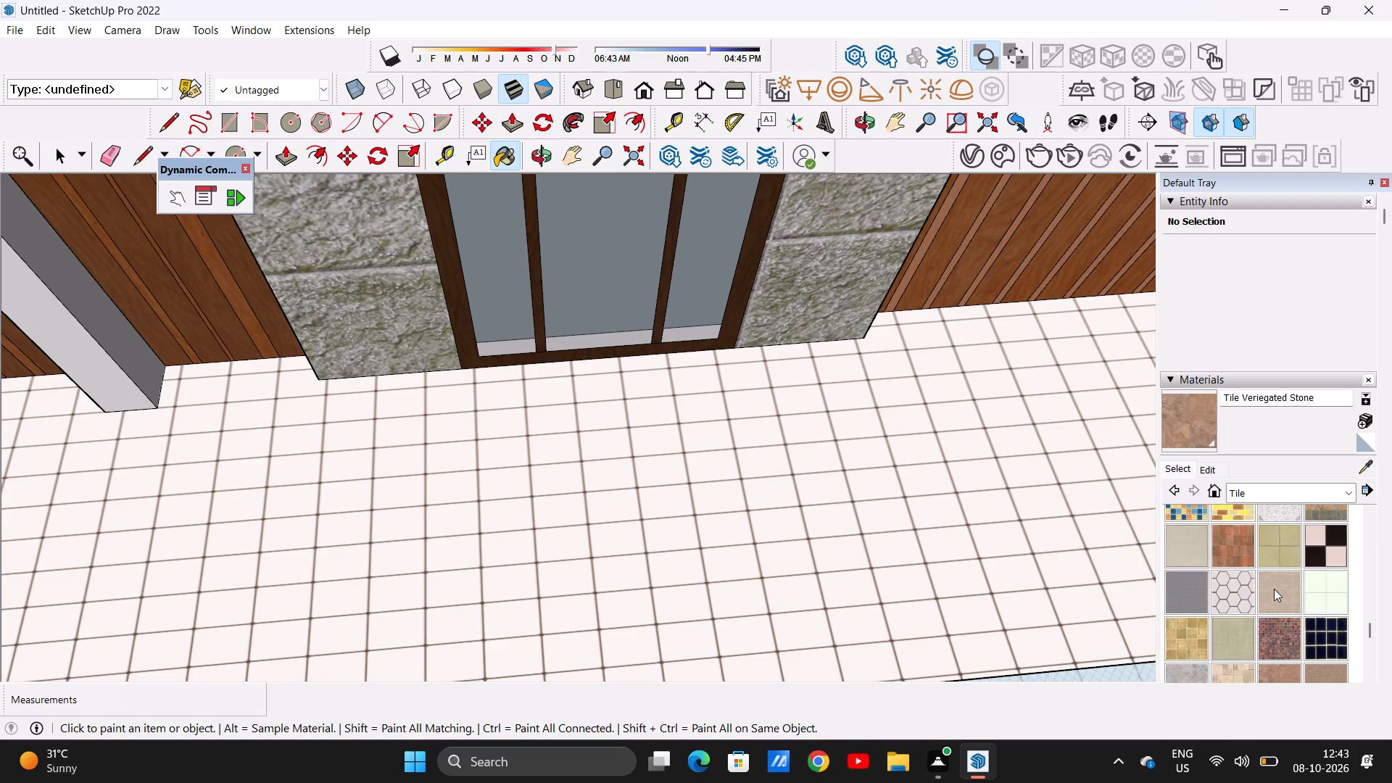
scroll(1274, 589, "down", 1)
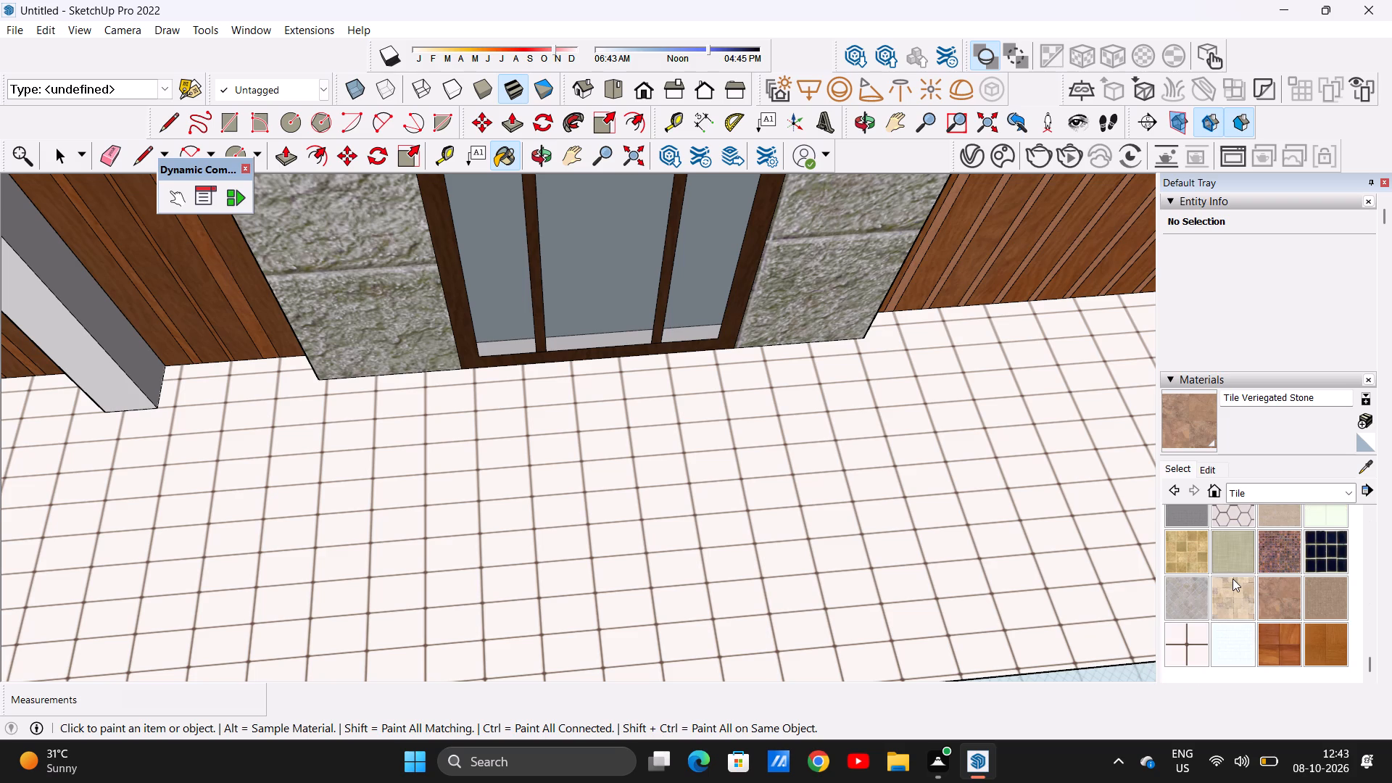
scroll(1232, 579, "down", 2)
scroll(1232, 579, "up", 4)
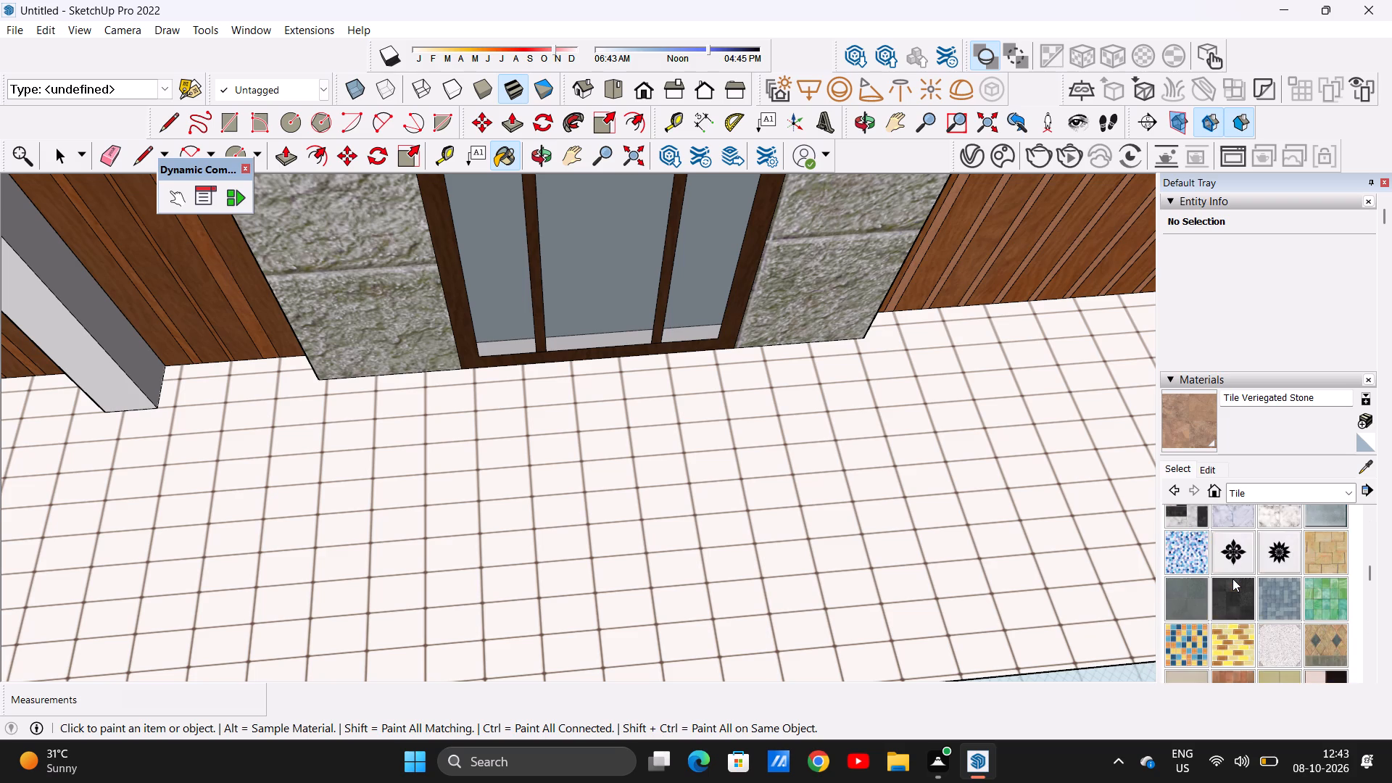
scroll(1232, 579, "up", 4)
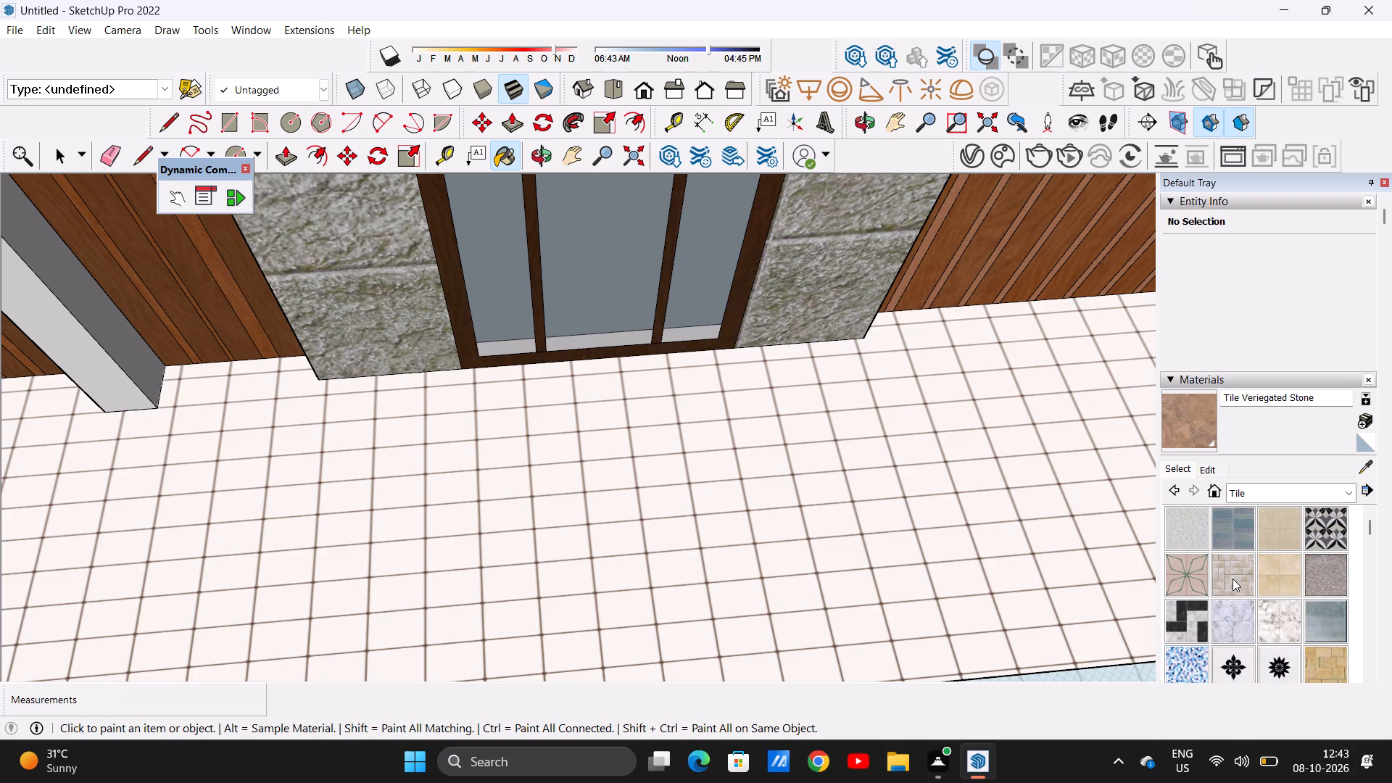
scroll(1232, 579, "up", 1)
left_click(1344, 492)
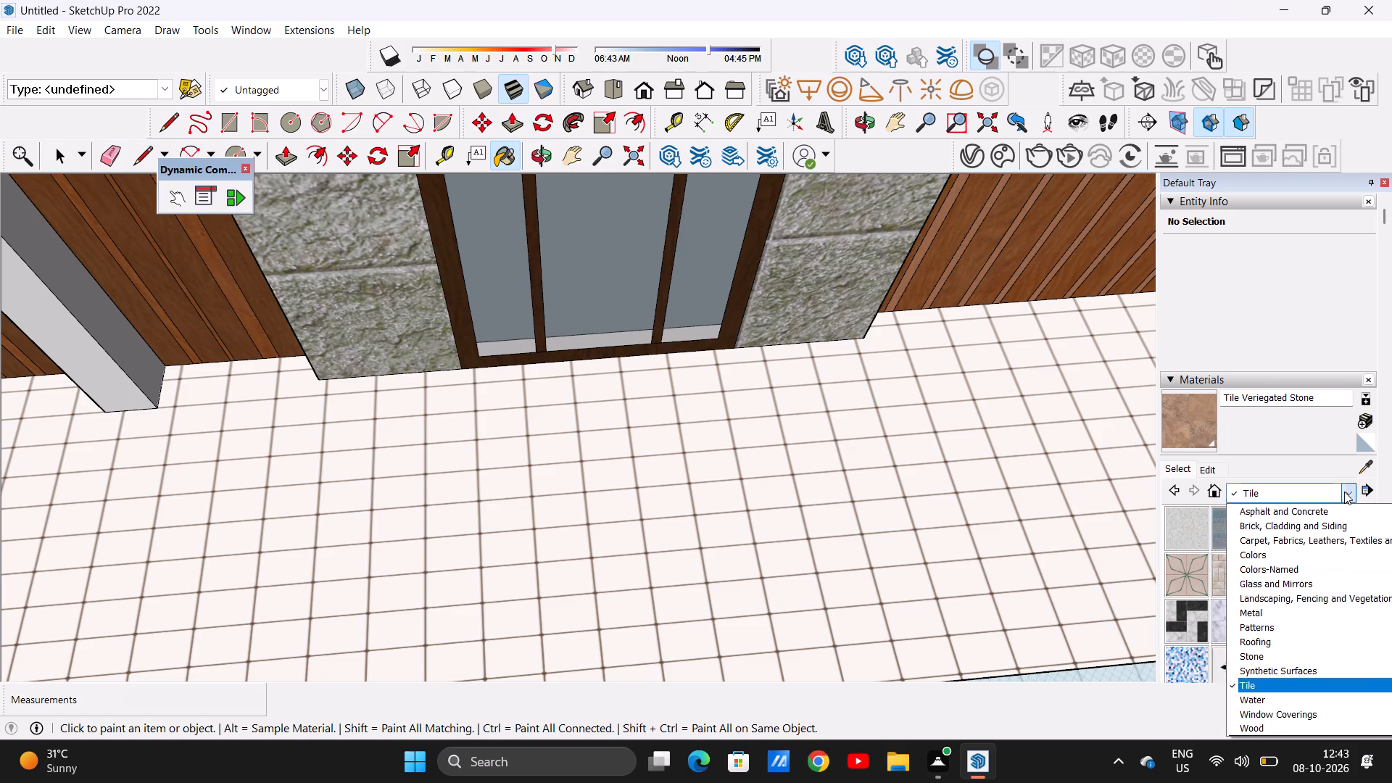
left_click(1267, 722)
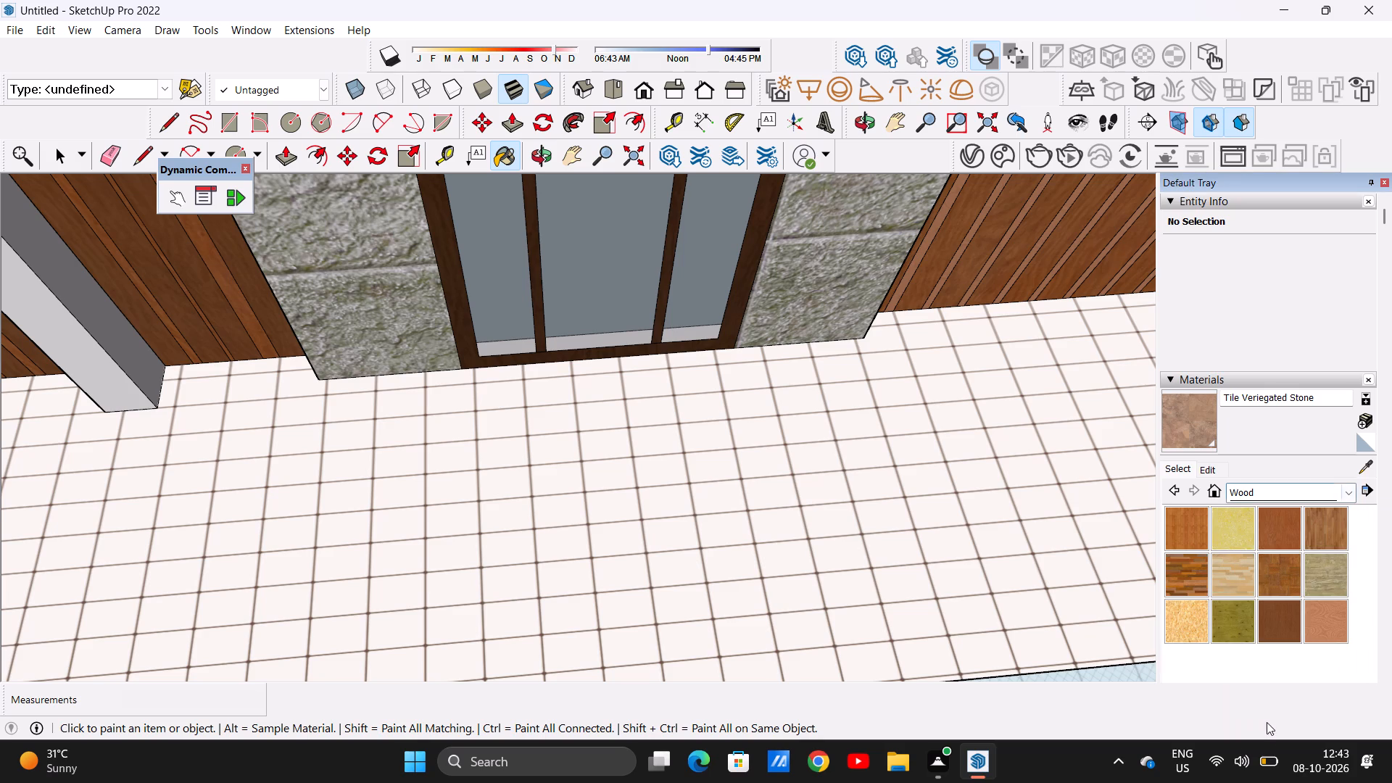
scroll(939, 544, "down", 17)
scroll(945, 535, "down", 10)
scroll(942, 530, "up", 1)
scroll(942, 524, "down", 5)
Paint the inner face of the roof's side parapet and the parapet's top surface with Formica Graystone from the Synthetic Surfaces materials.
key("space")
scroll(835, 478, "down", 12)
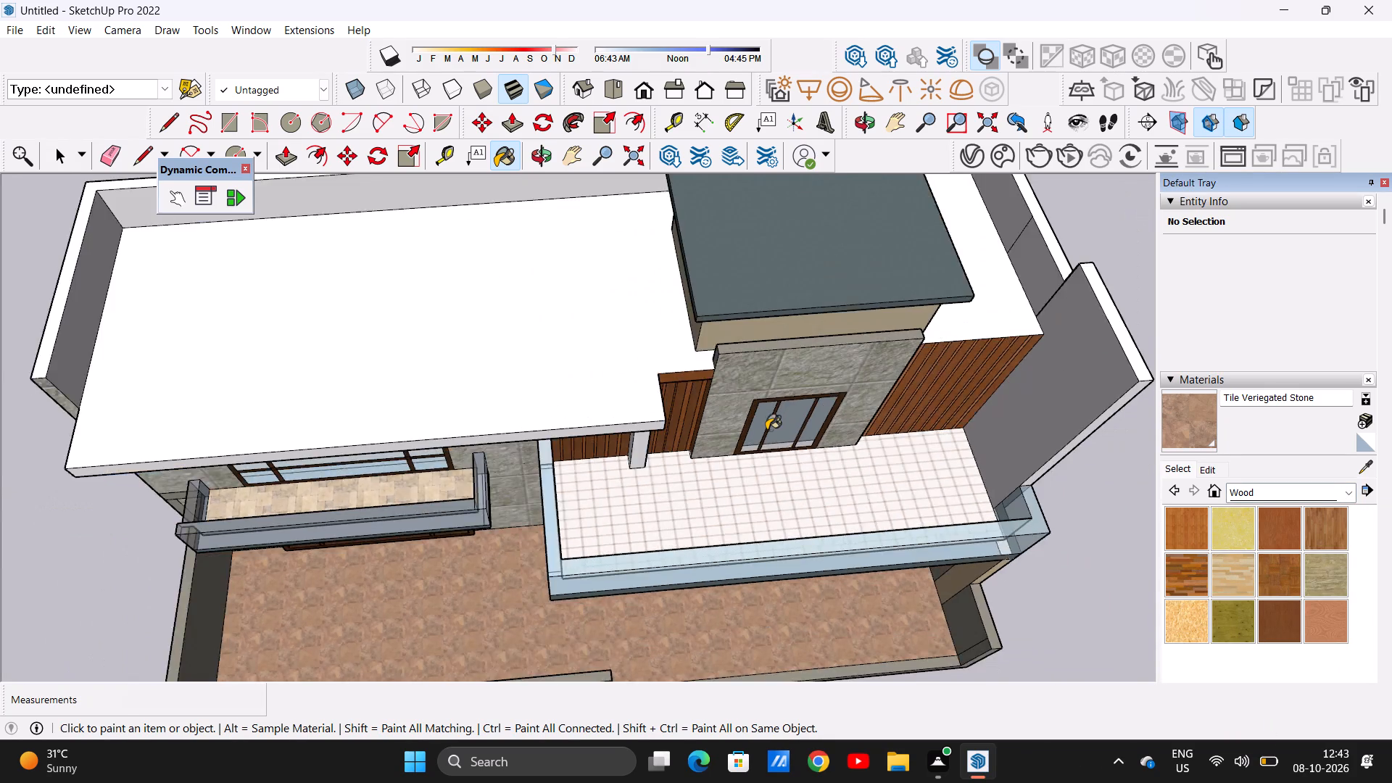
scroll(766, 430, "down", 9)
scroll(712, 440, "up", 6)
middle_click_drag(712, 434, 587, 291)
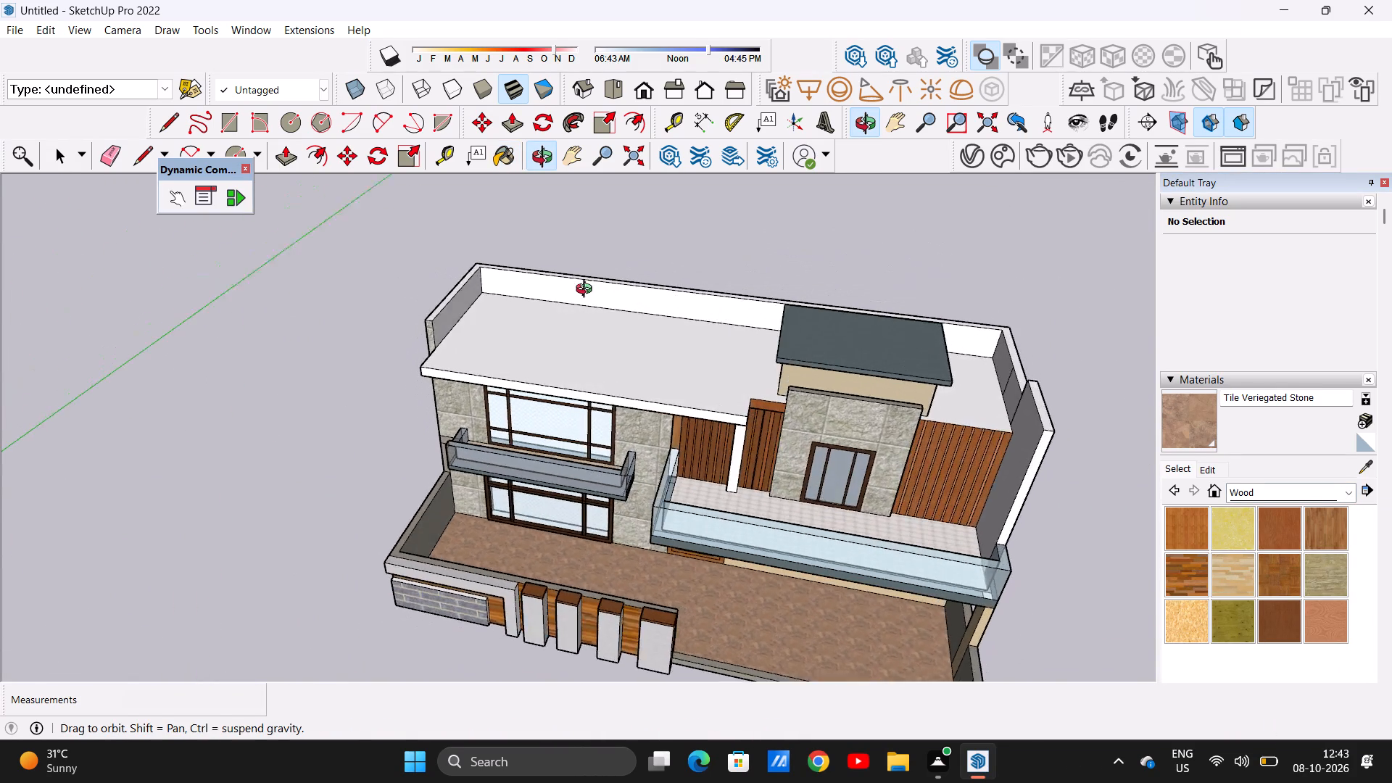
middle_click_drag(587, 291, 586, 291)
scroll(351, 315, "up", 7)
scroll(463, 328, "down", 1)
scroll(463, 328, "up", 3)
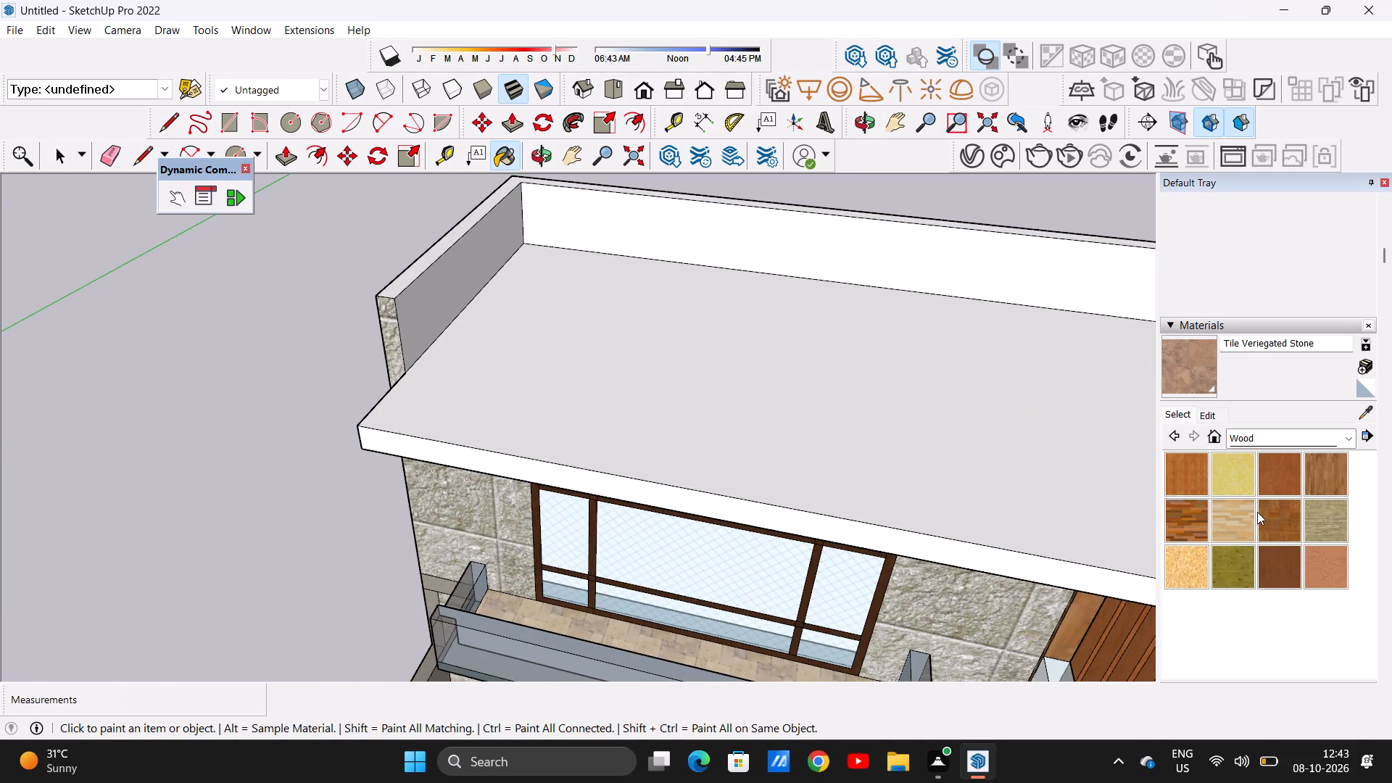
left_click(1351, 444)
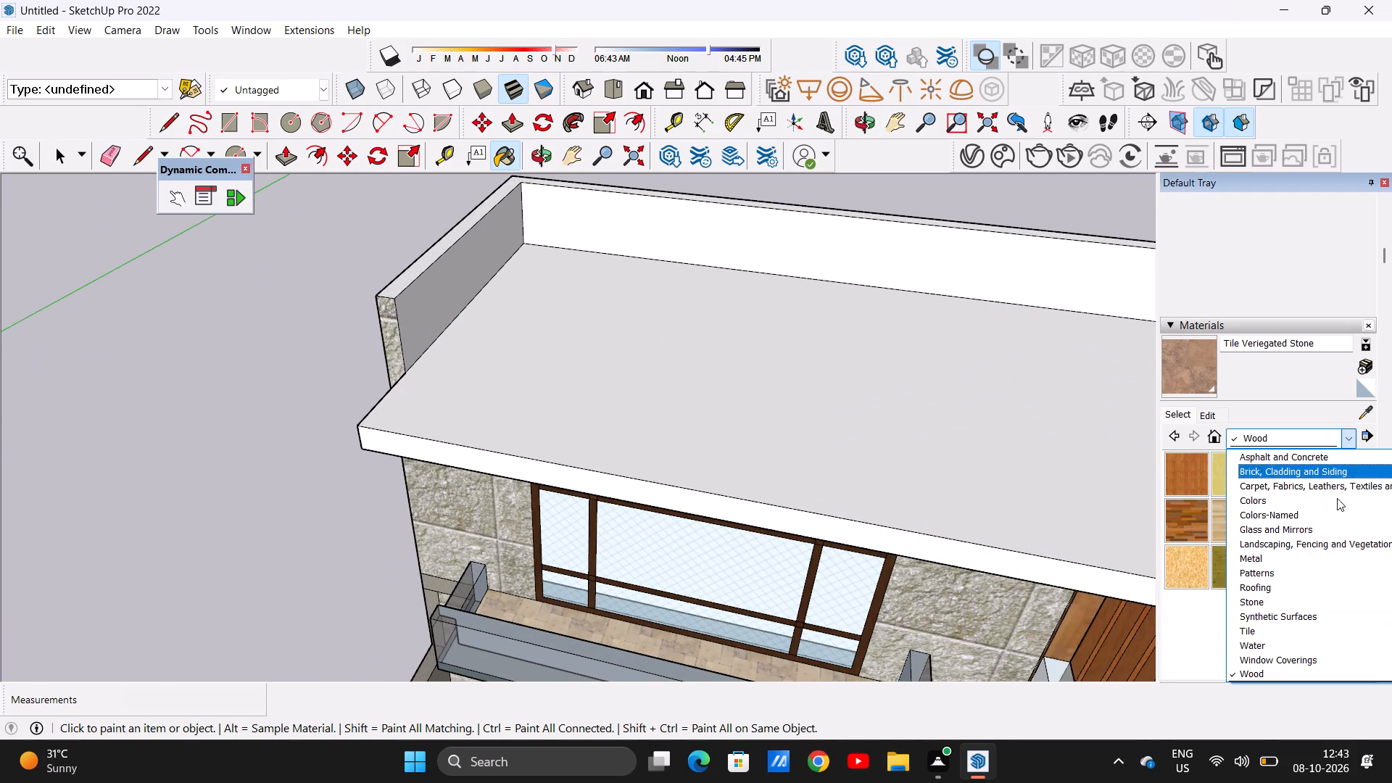
left_click(1316, 500)
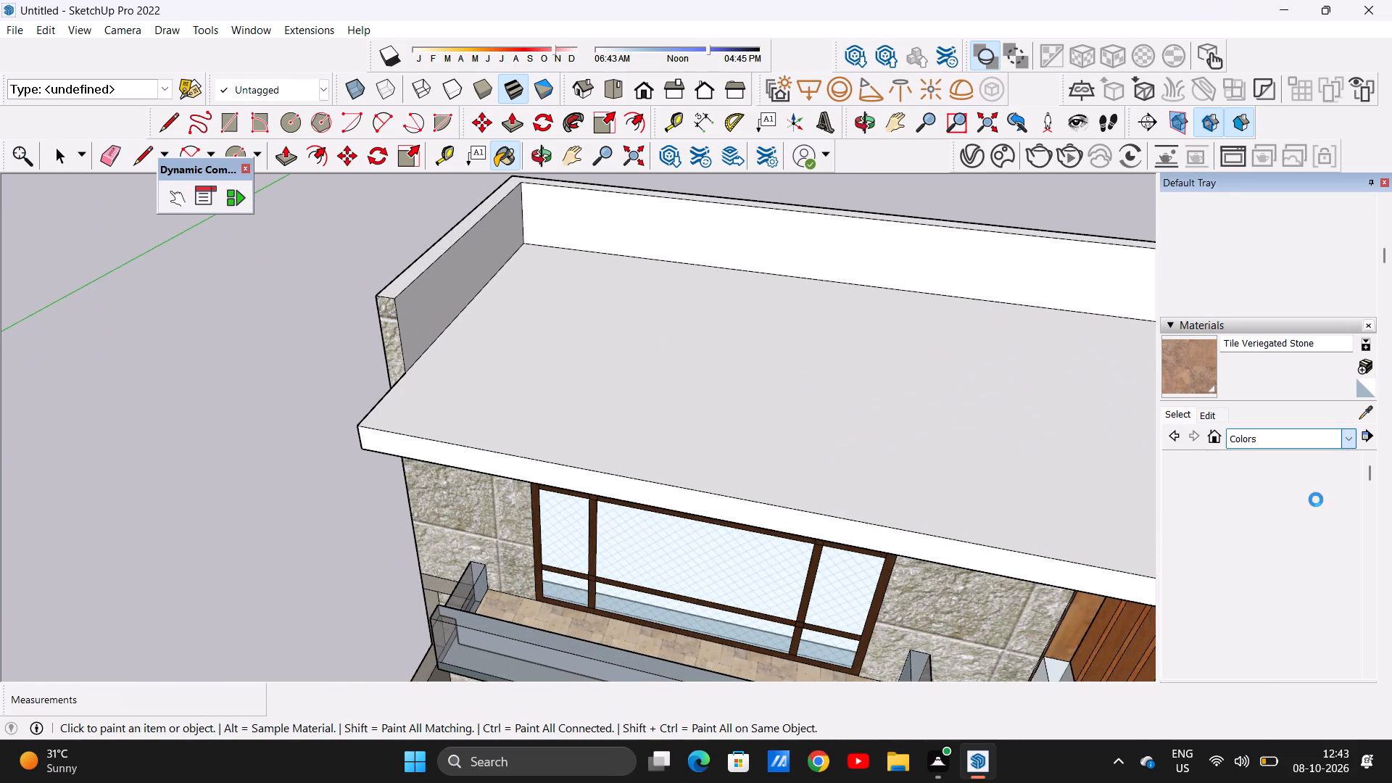
scroll(1294, 526, "down", 1)
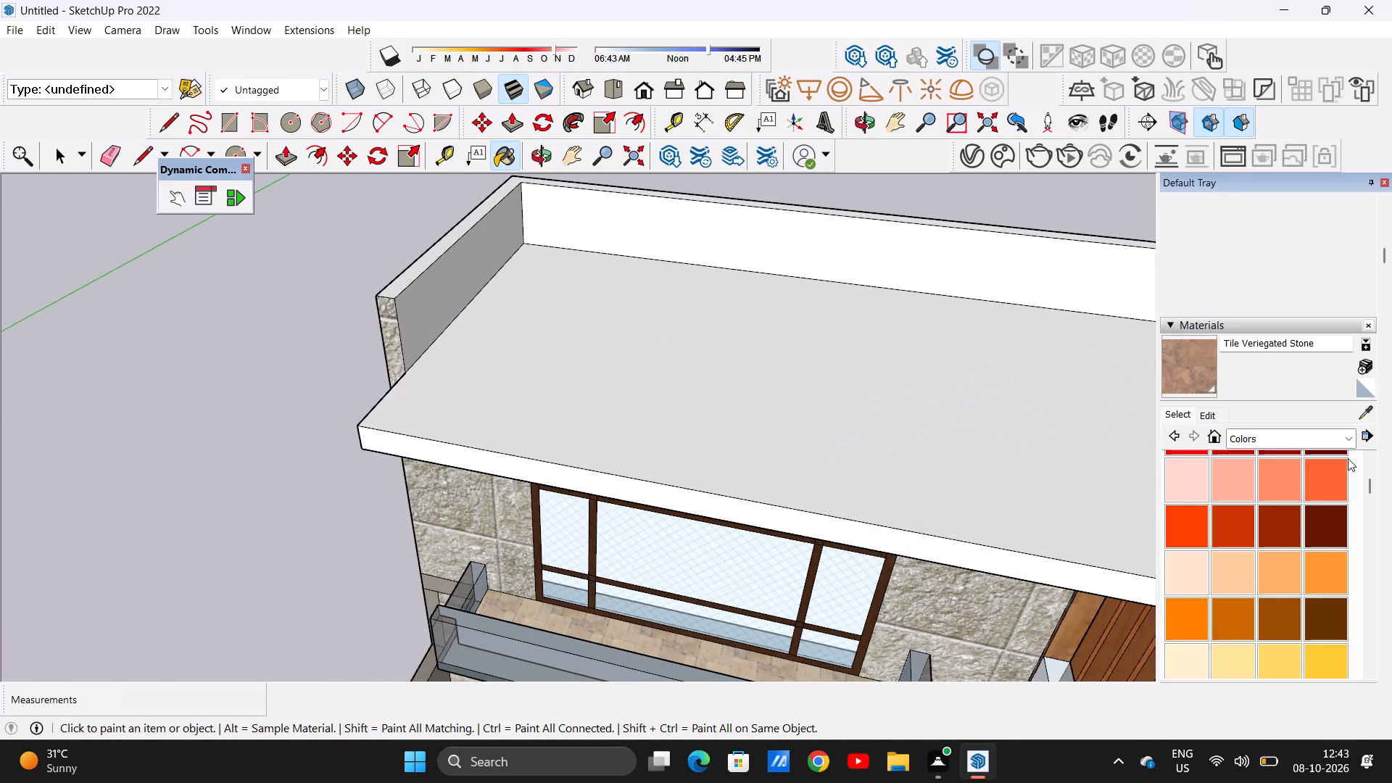
left_click(1342, 438)
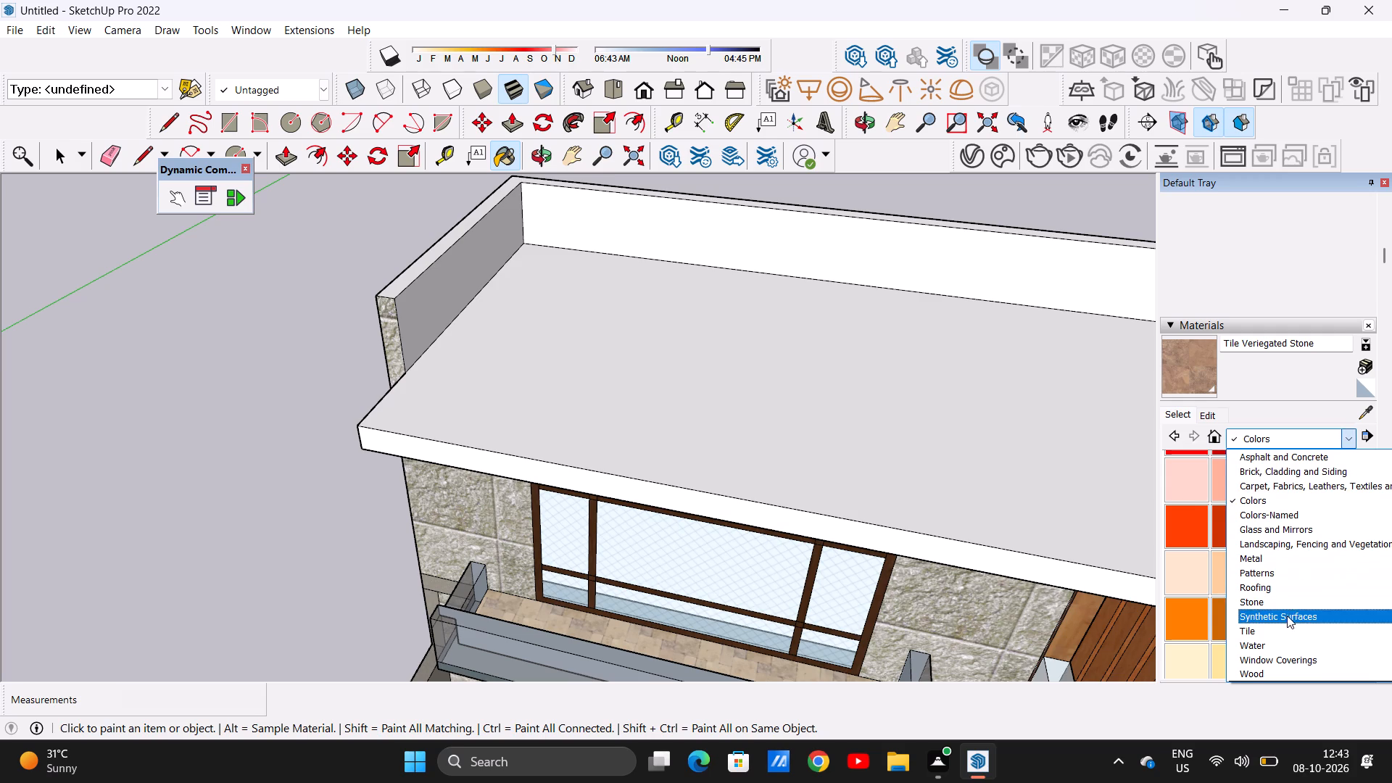
left_click(1287, 616)
left_click(1280, 476)
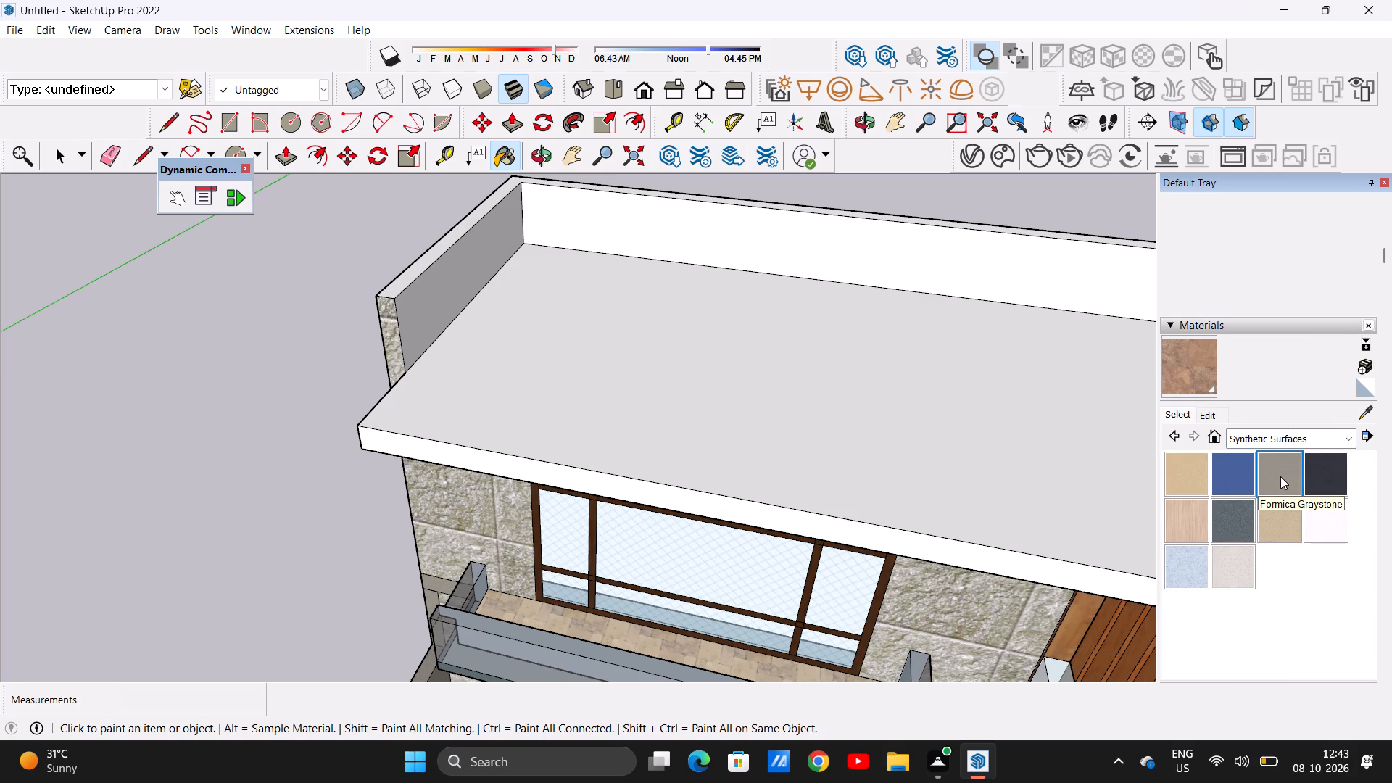
scroll(416, 270, "up", 17)
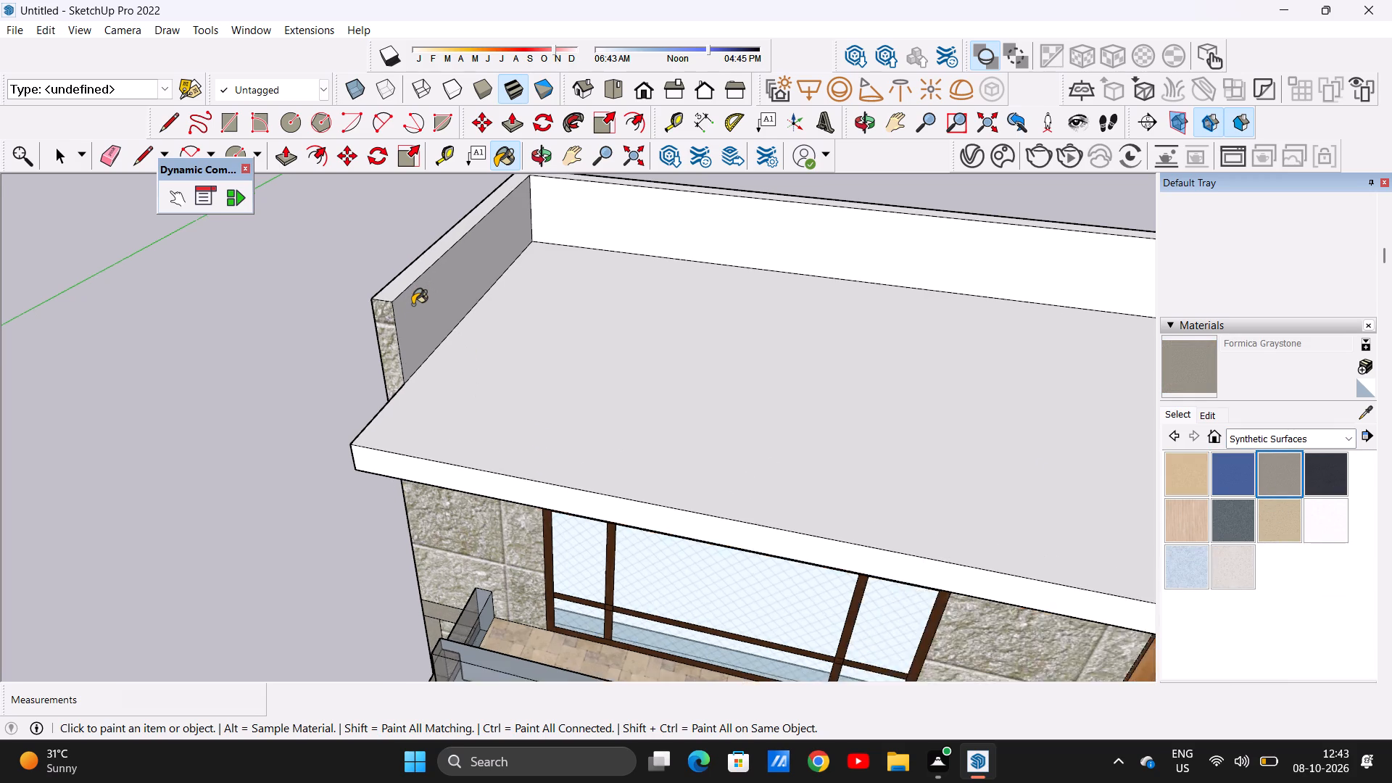
scroll(413, 304, "up", 8)
left_click(407, 312)
left_click(360, 272)
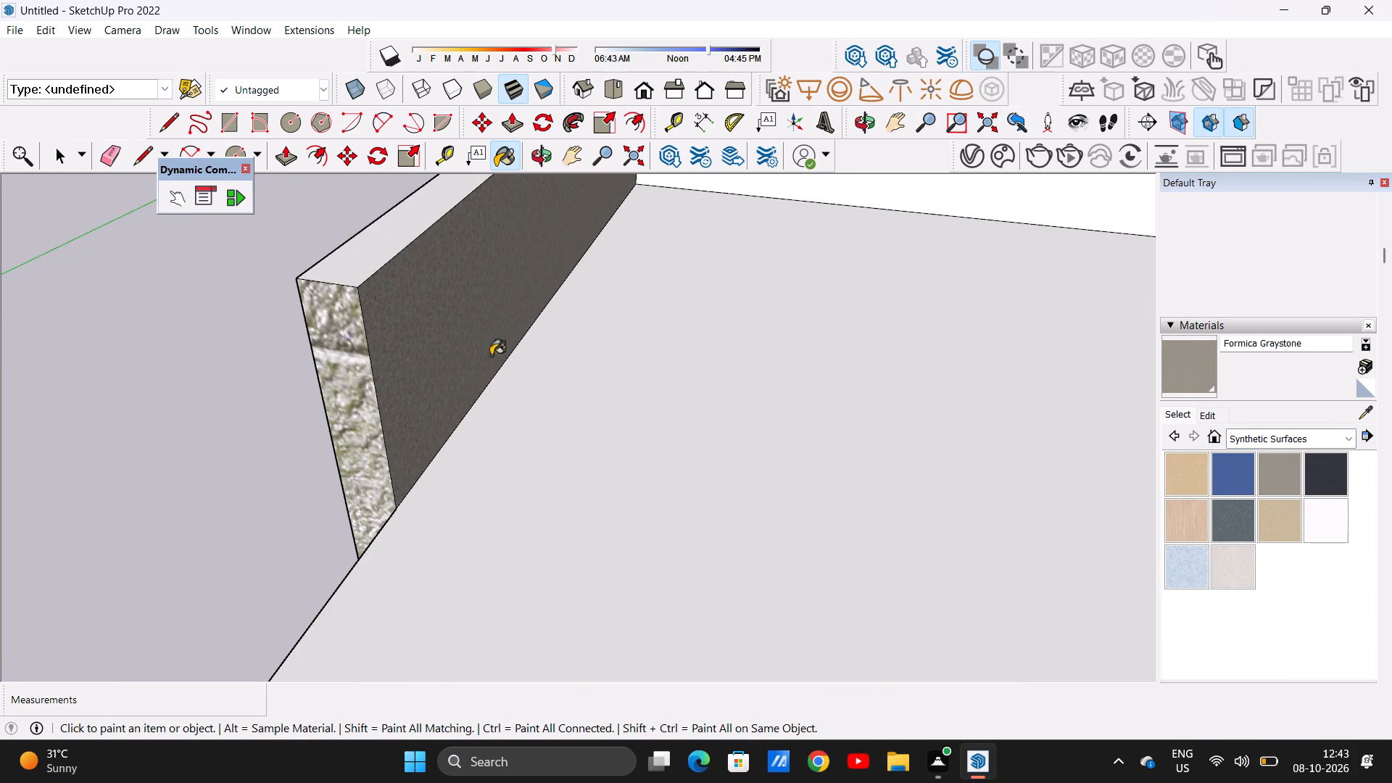
Paint the inner face of the long rear roof parapet with Formica Graystone.
scroll(536, 383, "down", 15)
scroll(965, 289, "up", 10)
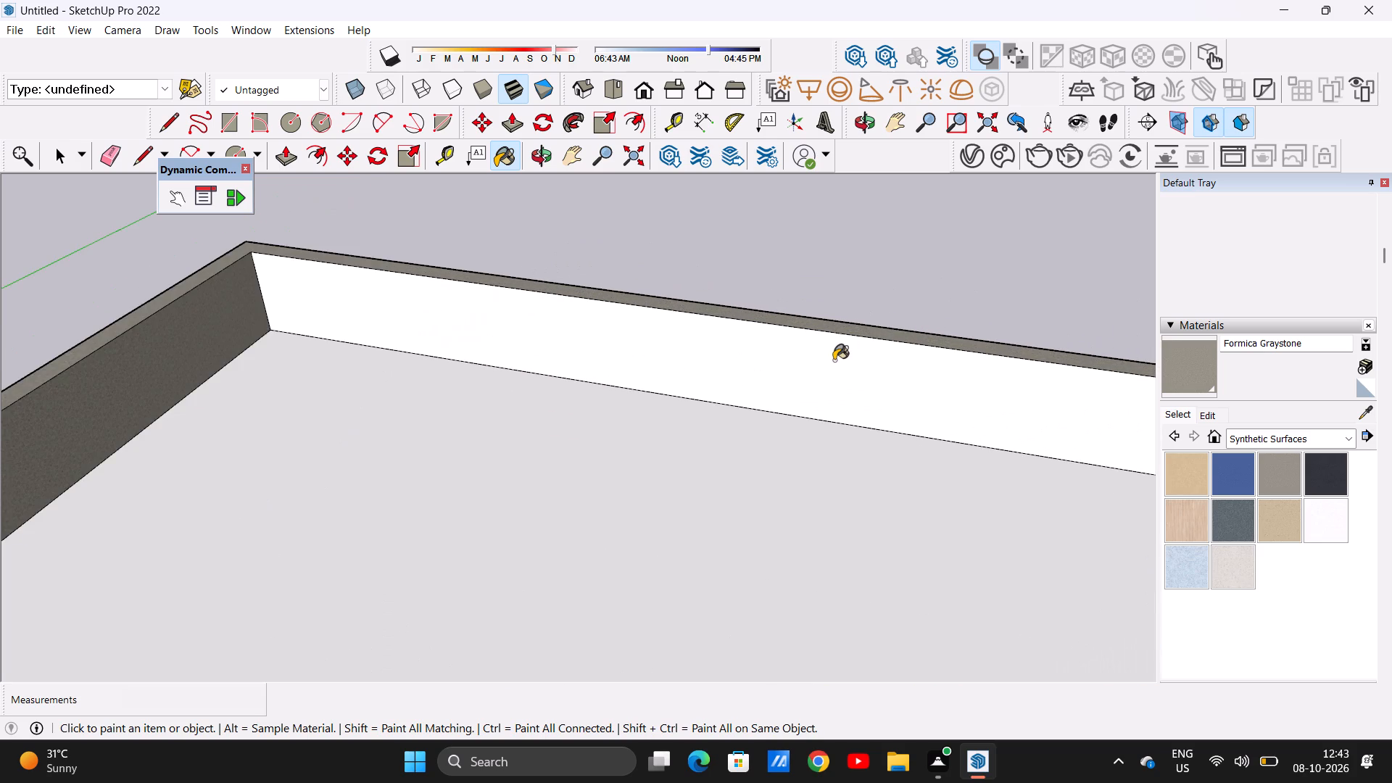
left_click(829, 366)
scroll(823, 367, "down", 16)
scroll(940, 378, "up", 5)
scroll(874, 393, "down", 4)
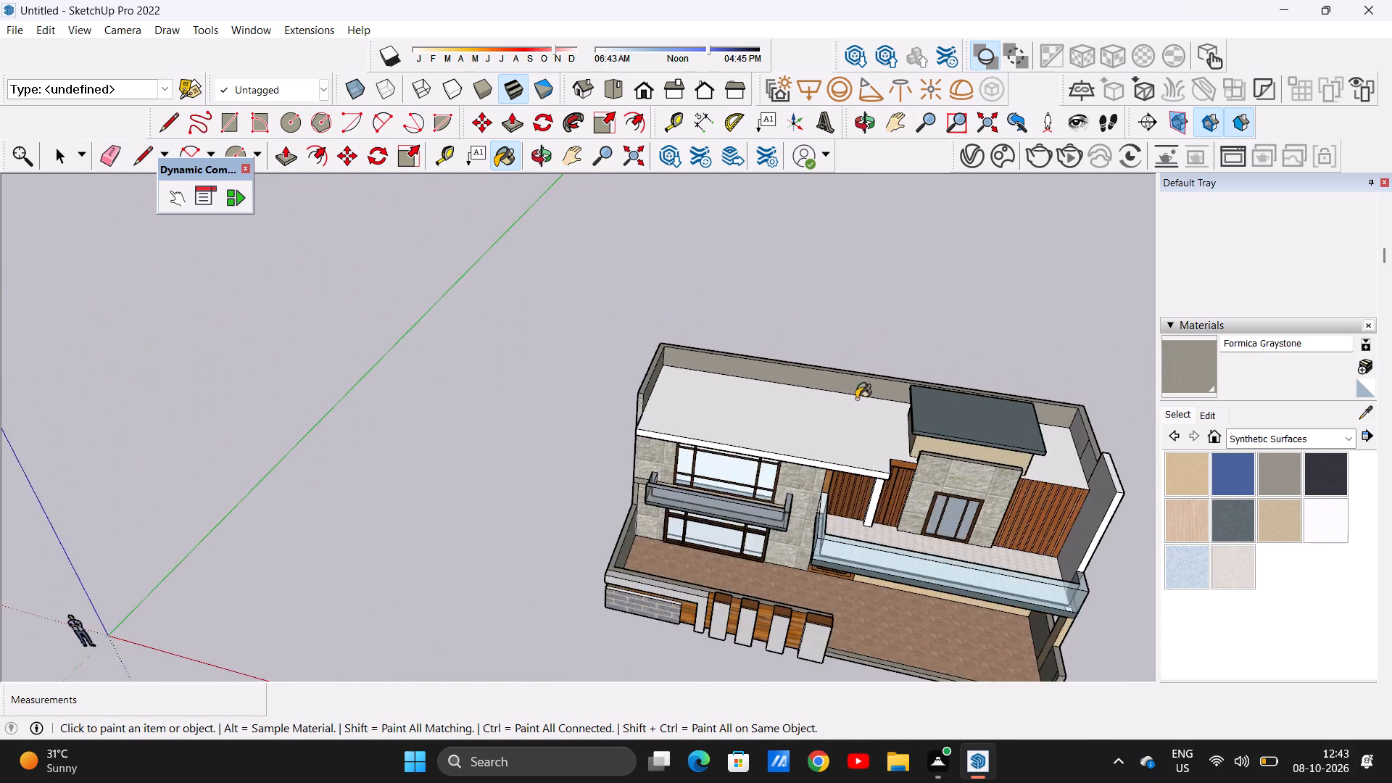
Paint the two inner face sections of the roof's side parapet beside the tall balcony wall with Formica Graystone.
scroll(856, 399, "down", 10)
middle_click_drag(981, 409, 1011, 410)
scroll(948, 397, "up", 14)
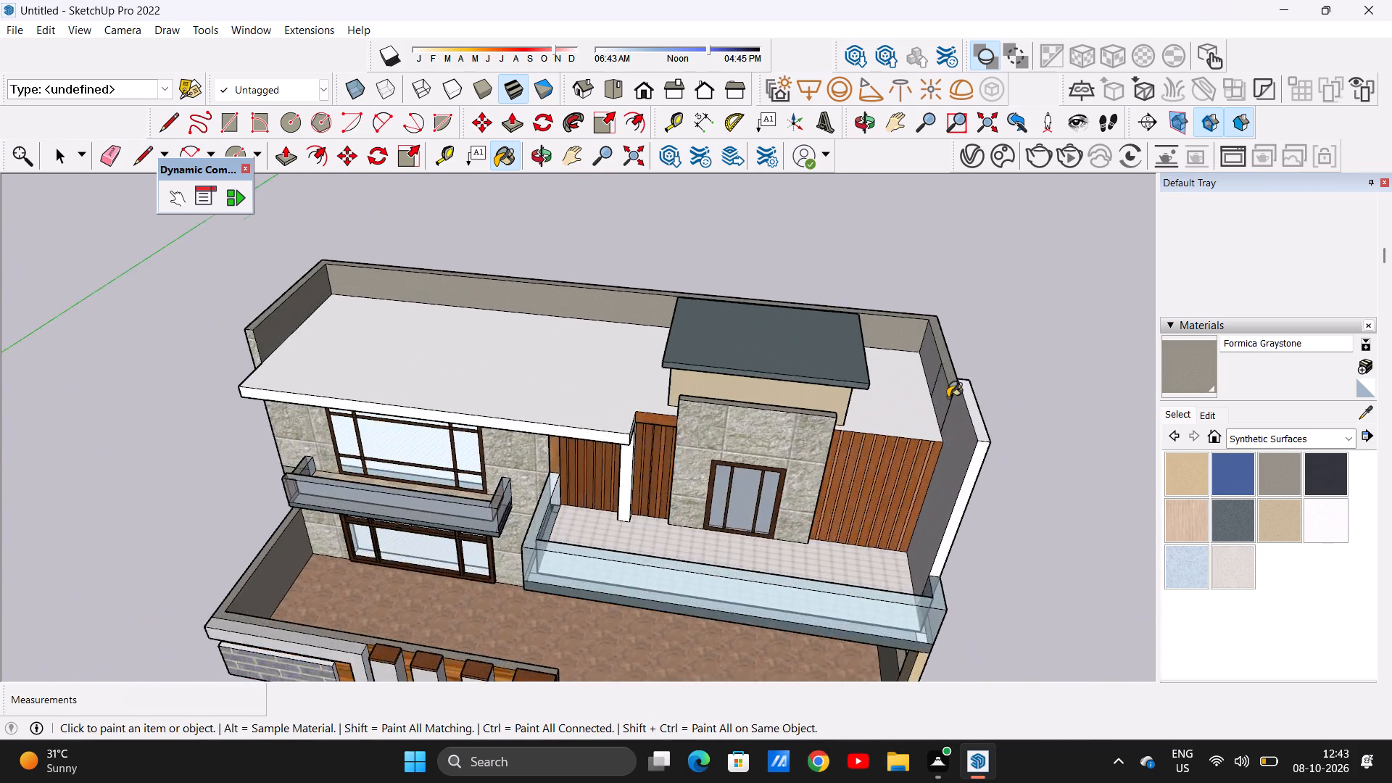
scroll(948, 397, "up", 17)
left_click(948, 397)
left_click(903, 294)
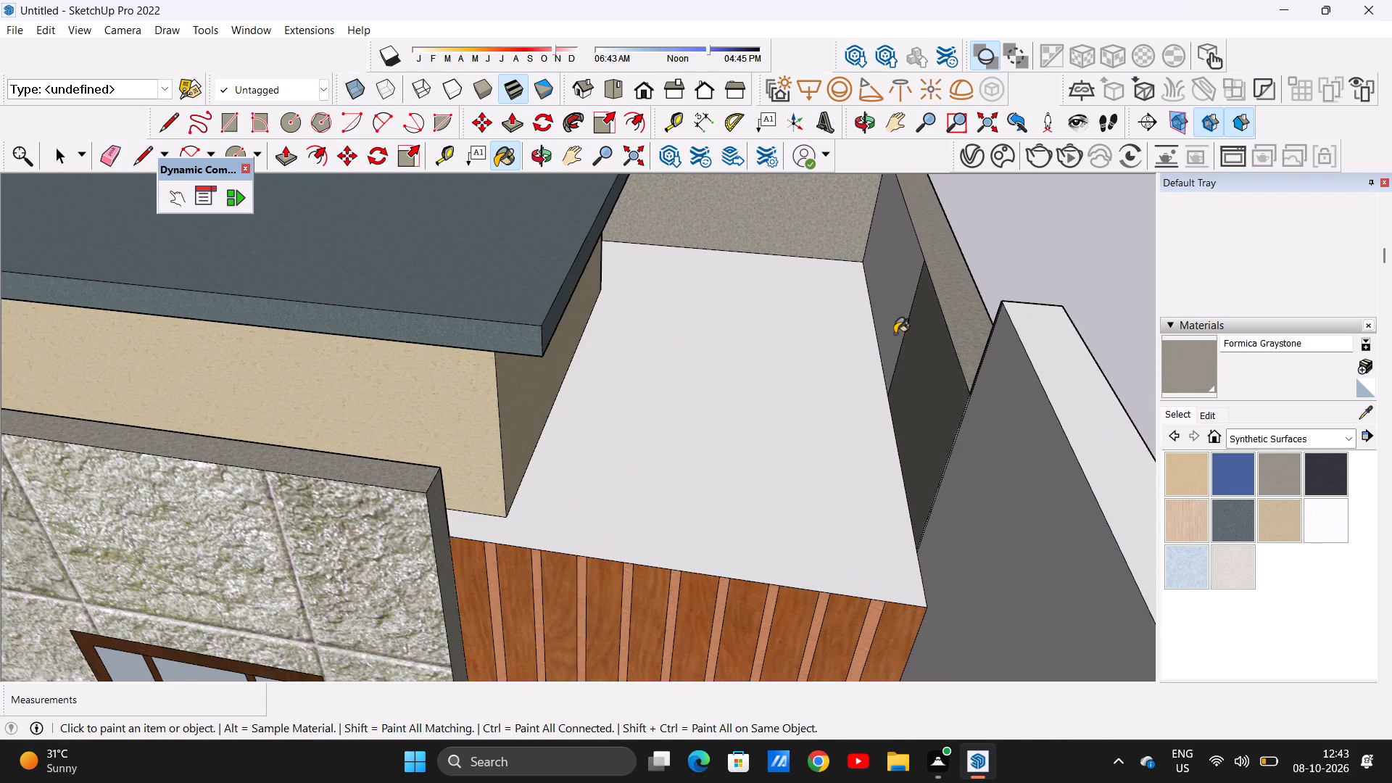
scroll(900, 382, "down", 15)
scroll(906, 397, "down", 8)
middle_click_drag(762, 453, 781, 421)
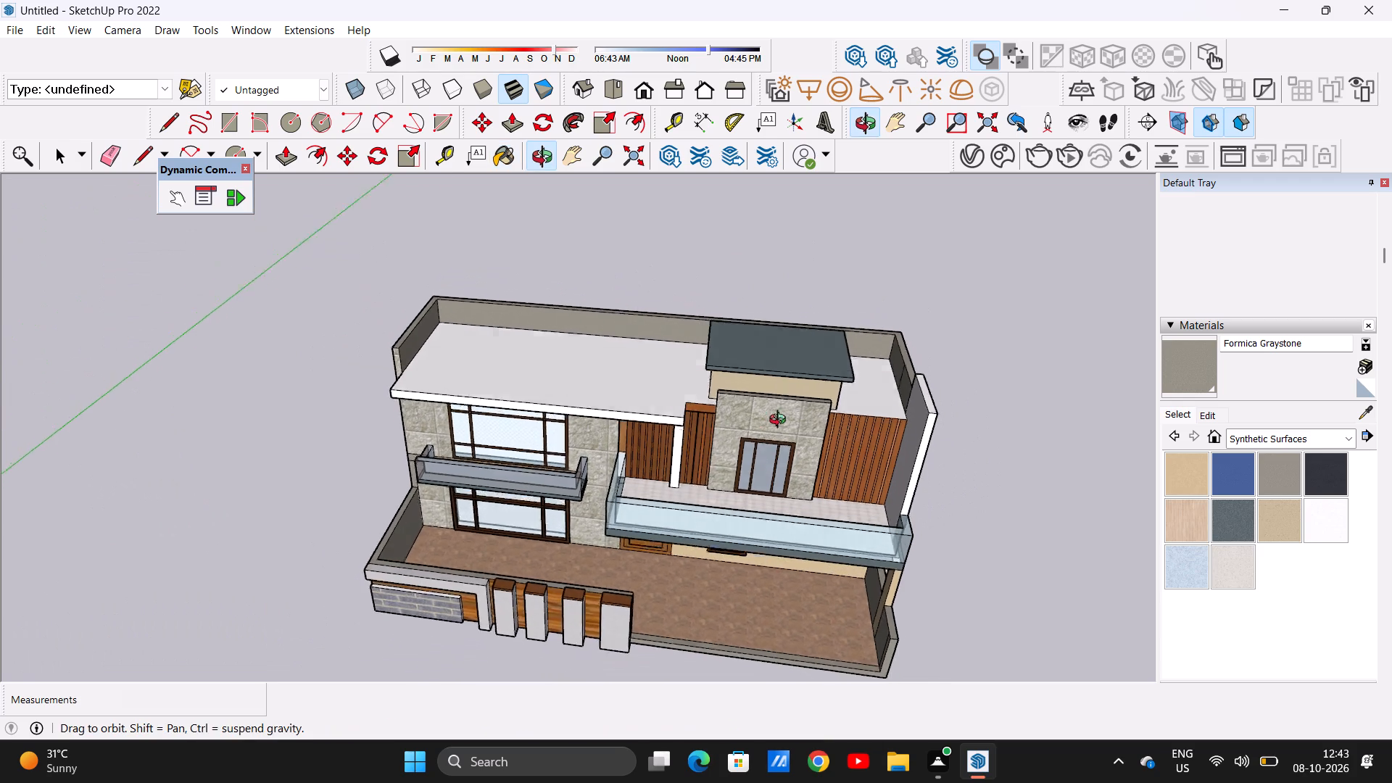
middle_click_drag(781, 421, 801, 331)
scroll(855, 347, "up", 15)
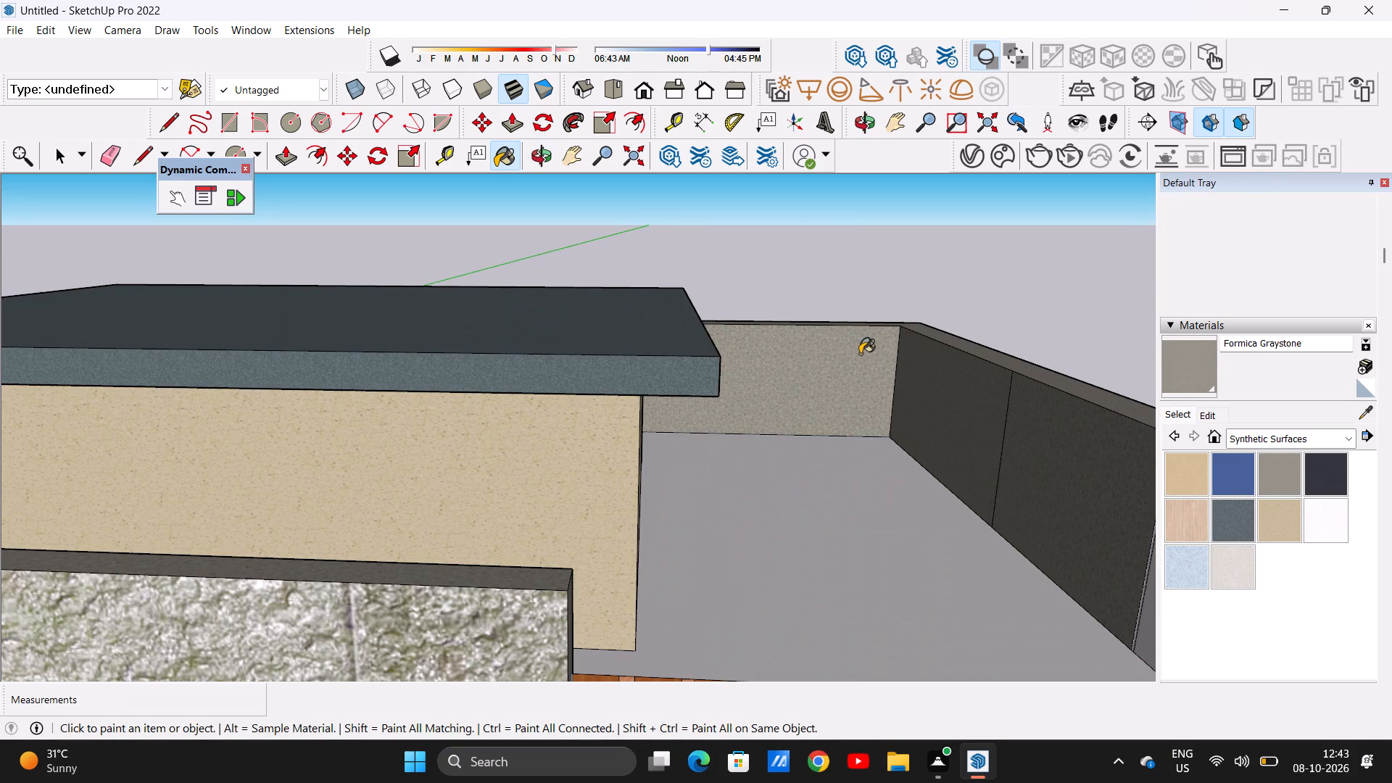
key("space")
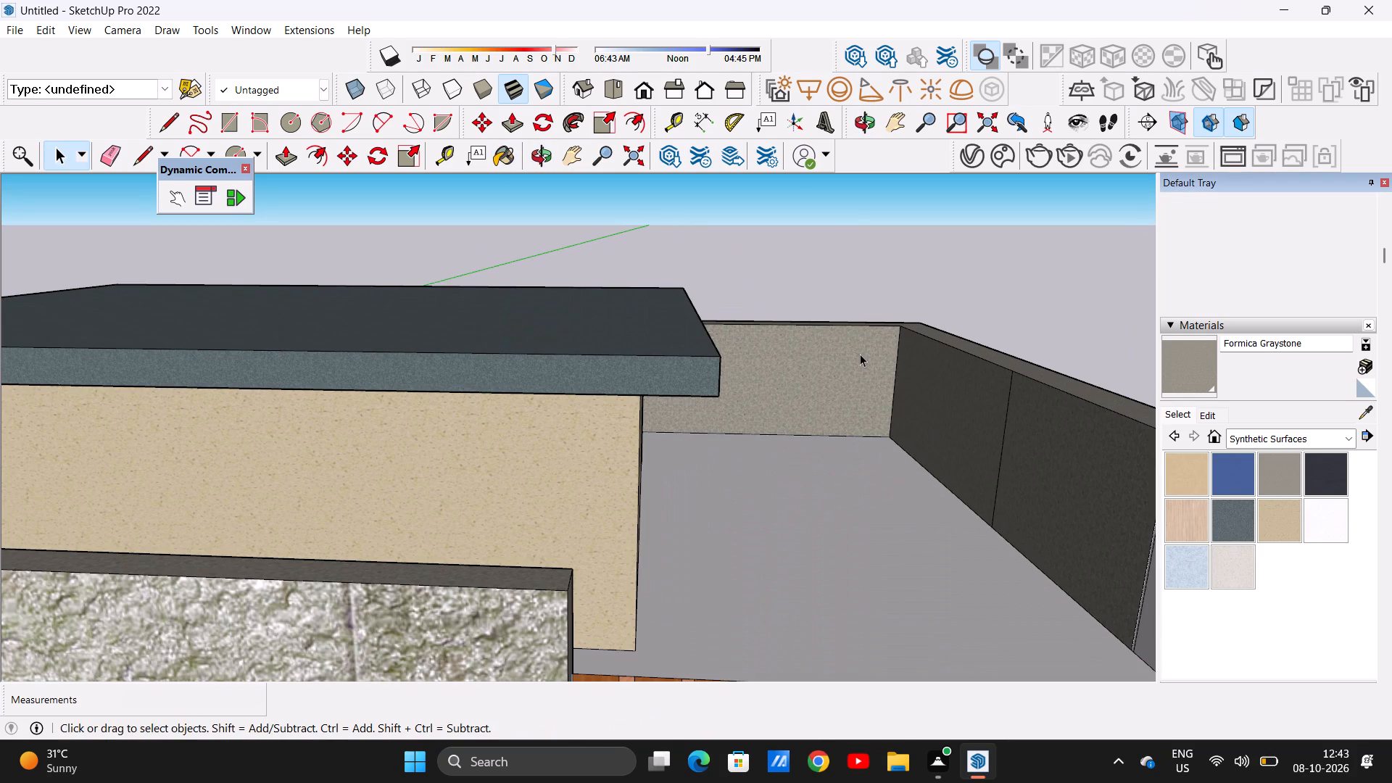
Paint the top surface of the main roof slab with 0051_Cornsilk from the Colors-Named materials.
scroll(1194, 531, "down", 1)
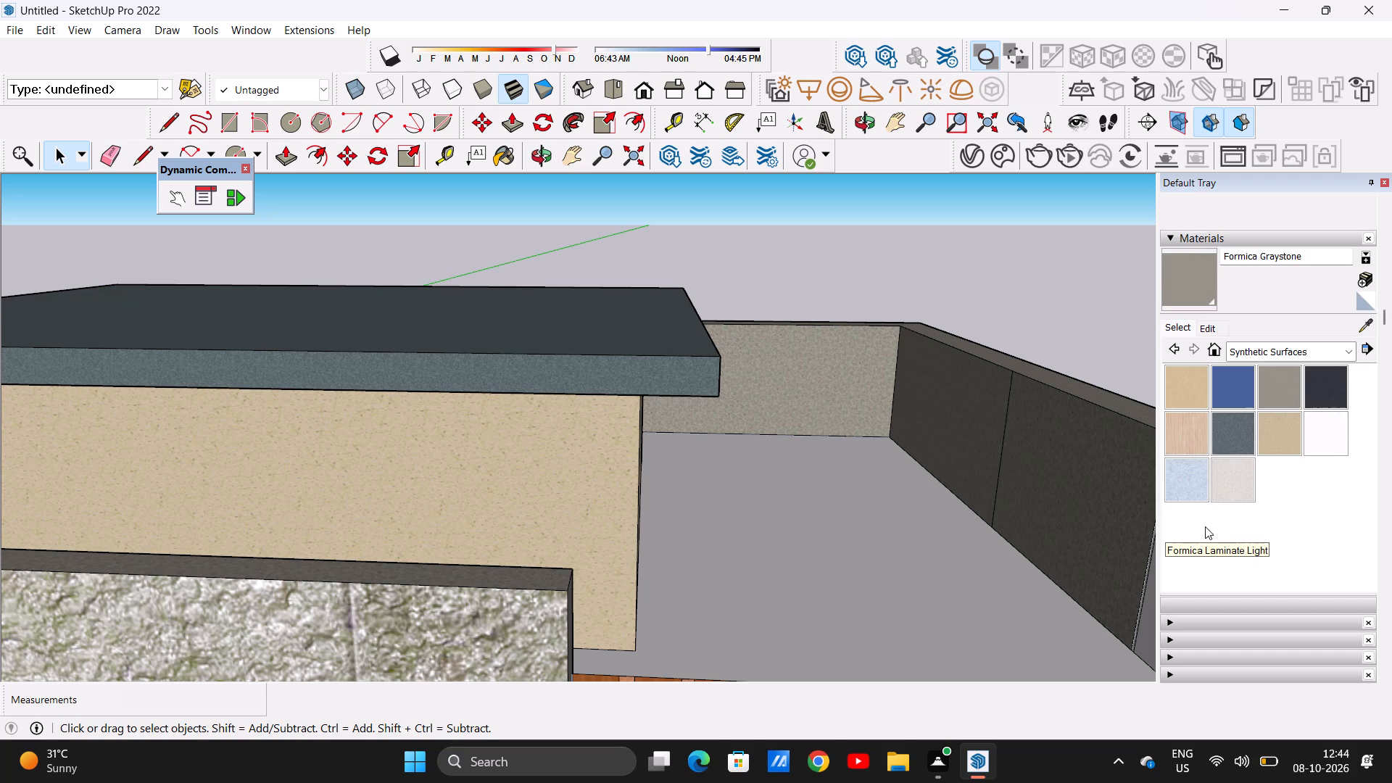
scroll(1205, 526, "up", 1)
left_click(1347, 442)
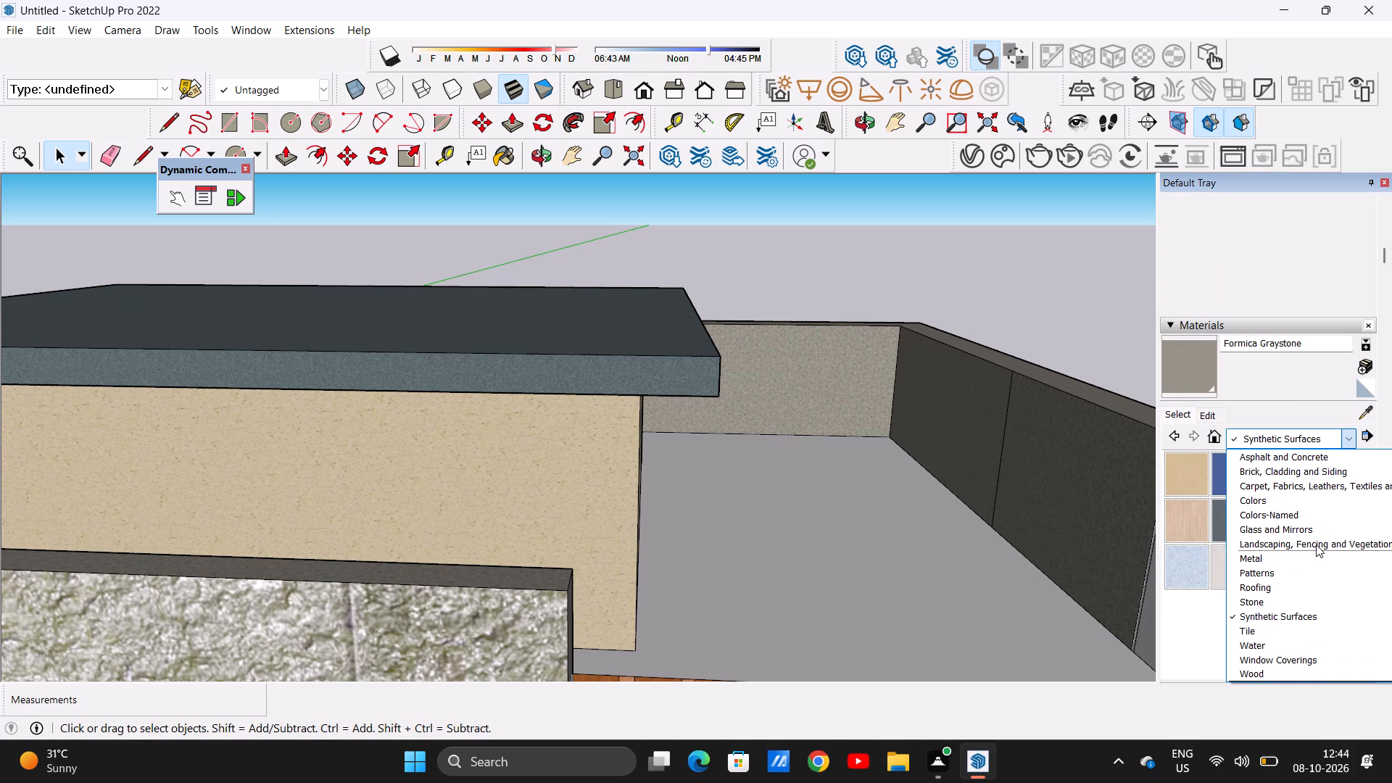
left_click(1308, 516)
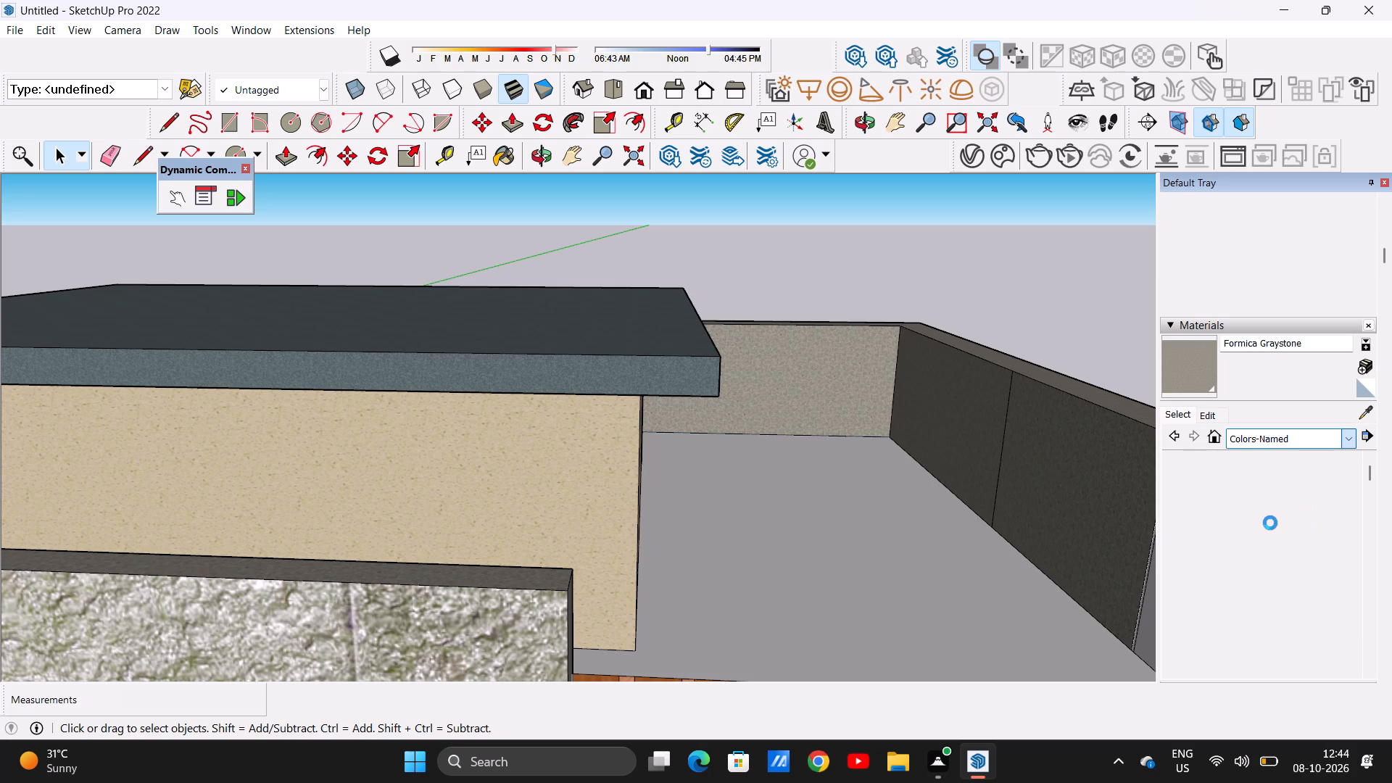
scroll(1235, 534, "down", 1)
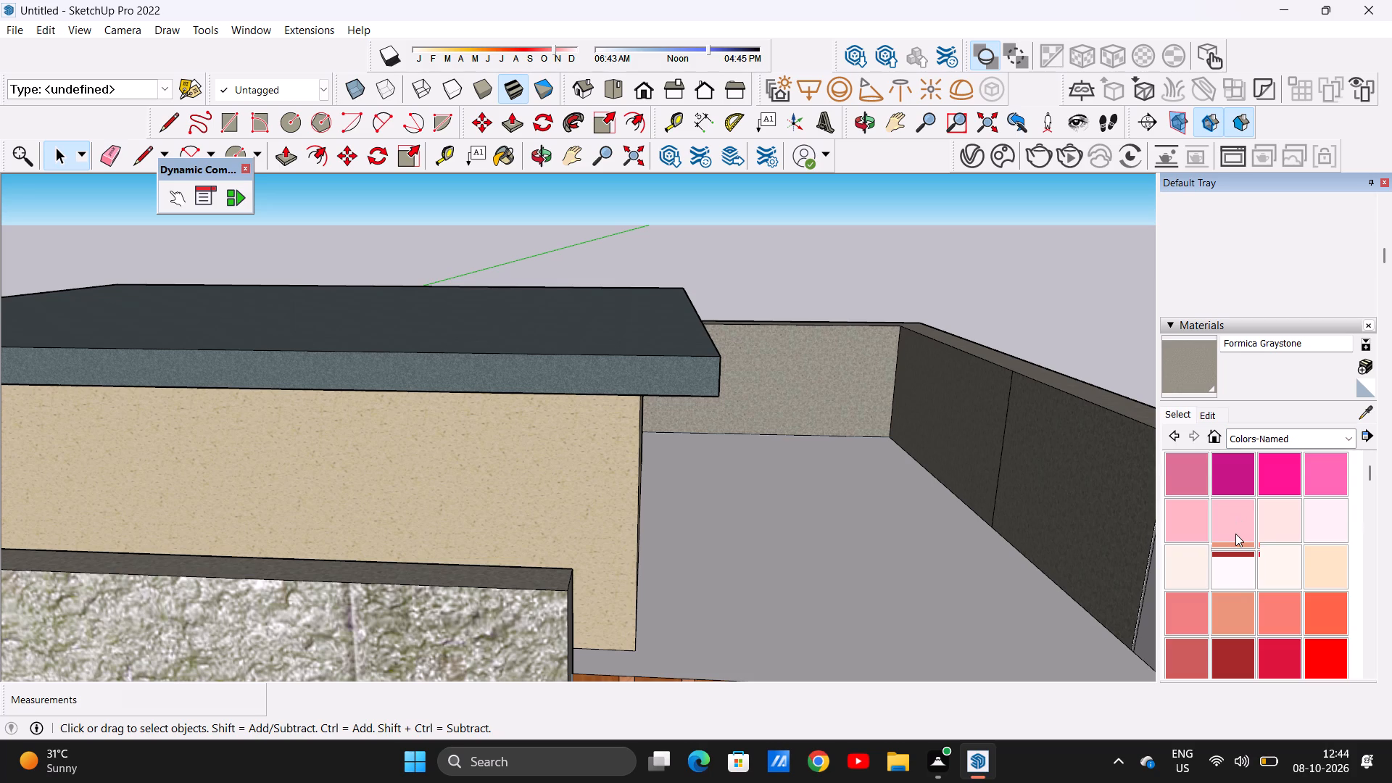
scroll(1235, 534, "down", 2)
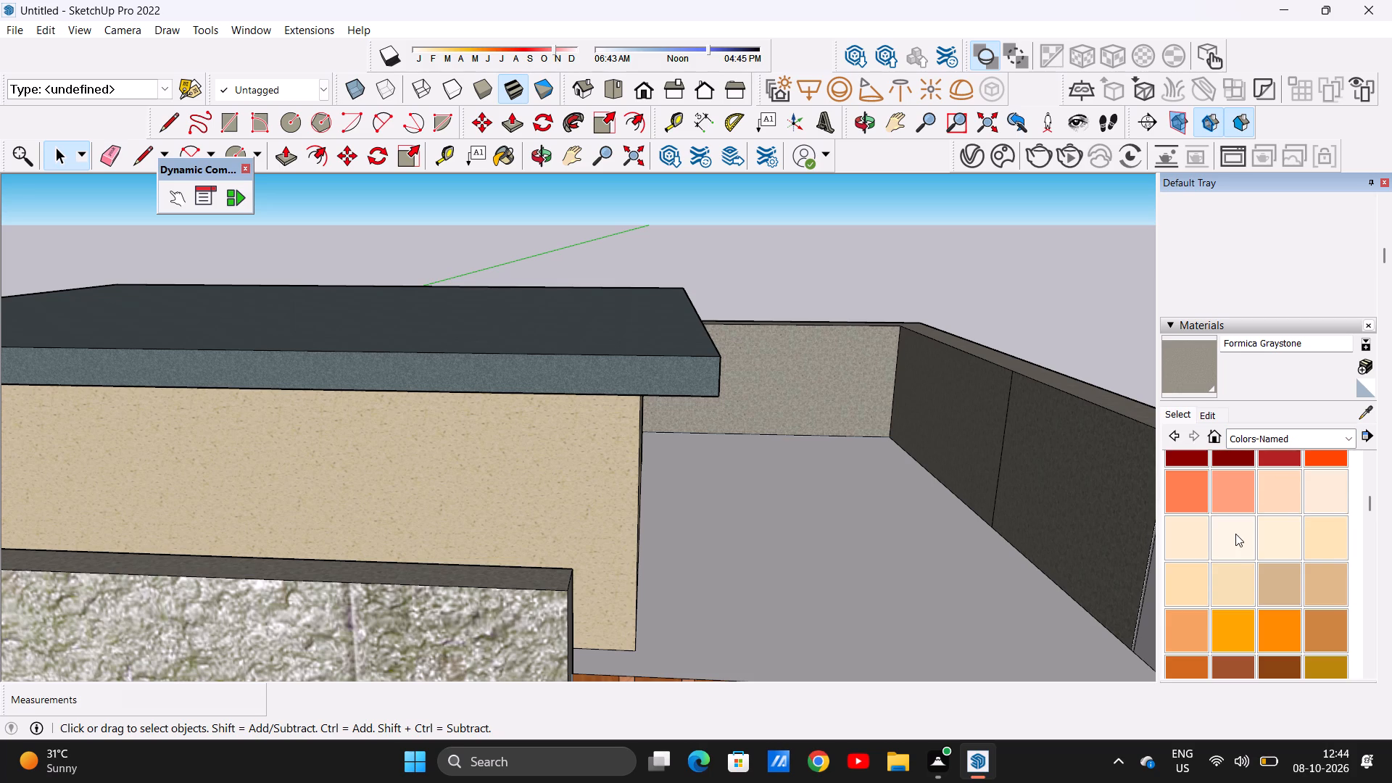
scroll(1235, 534, "up", 4)
scroll(1235, 534, "down", 1)
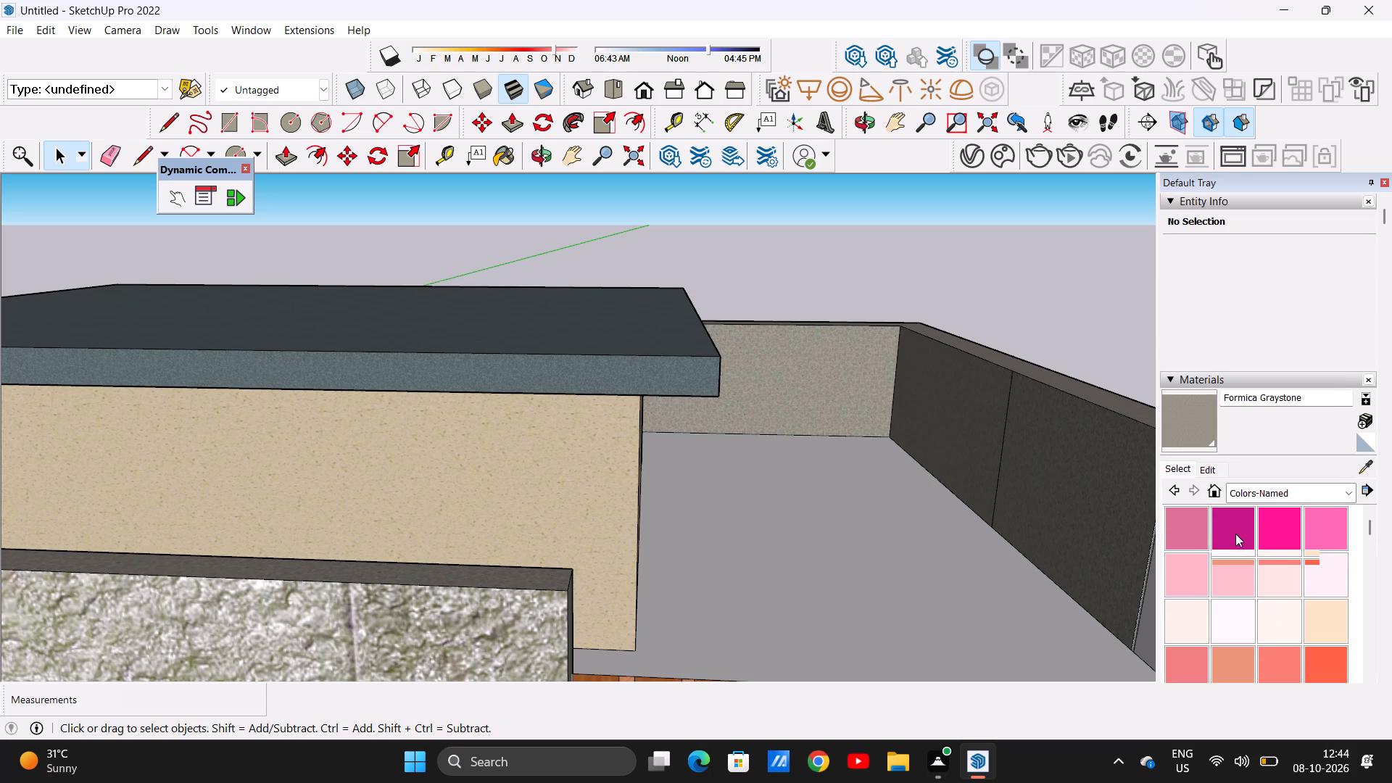
scroll(1235, 534, "down", 4)
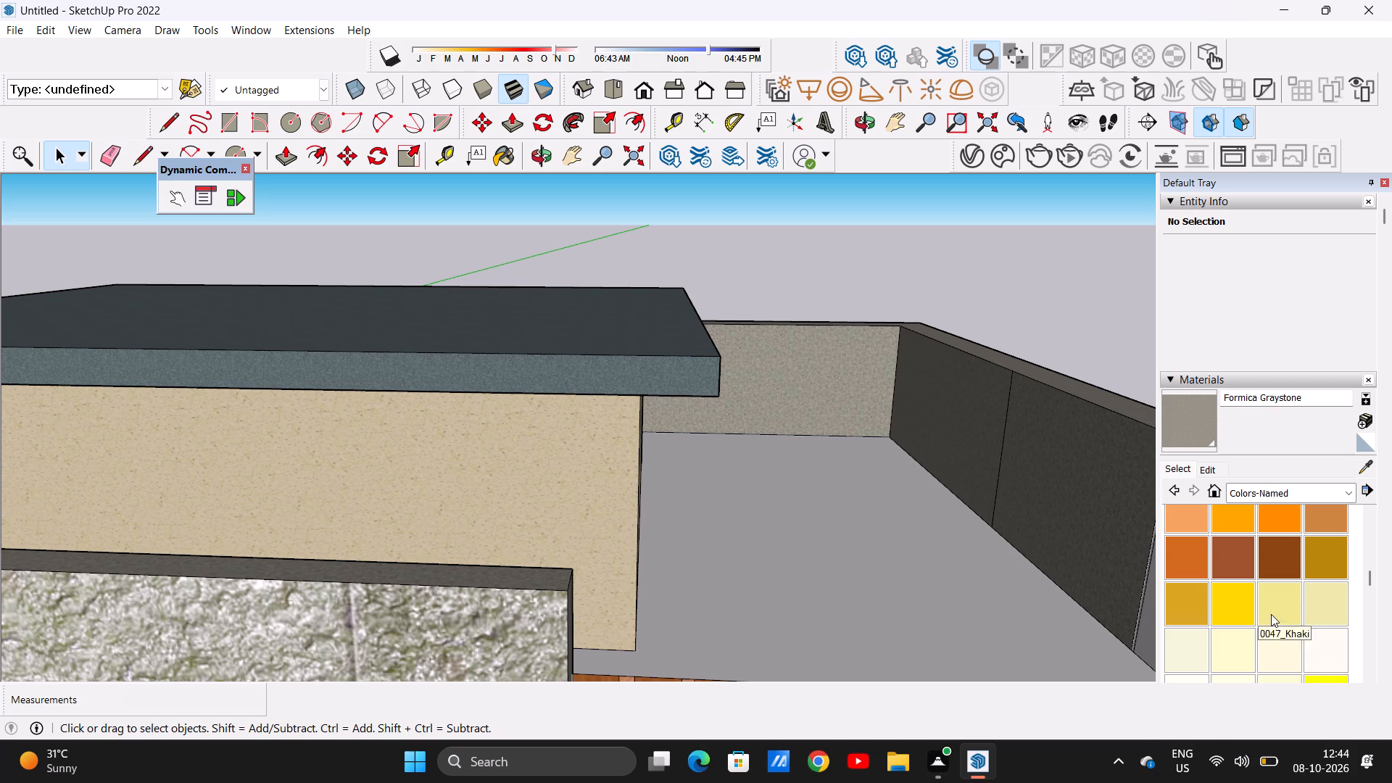
left_click(1275, 647)
left_click(777, 597)
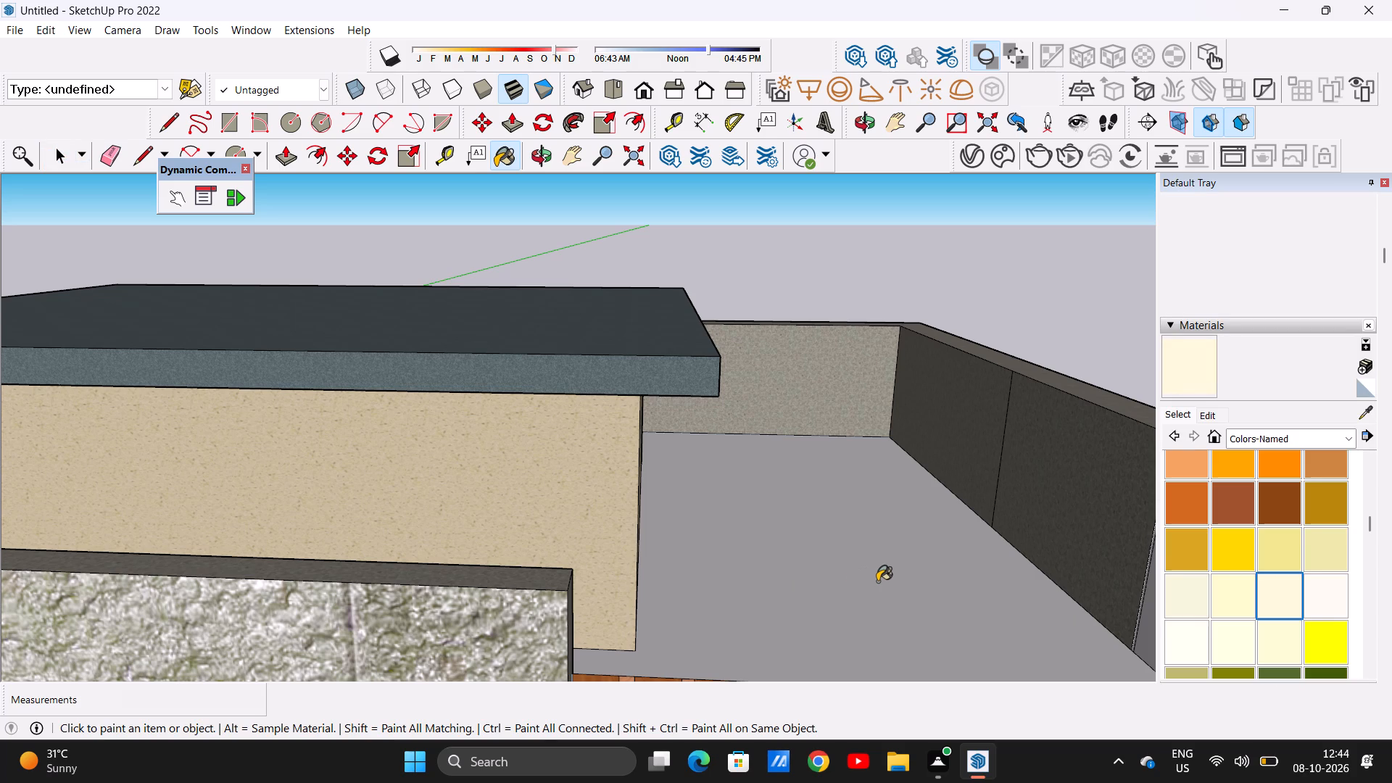
left_click(877, 581)
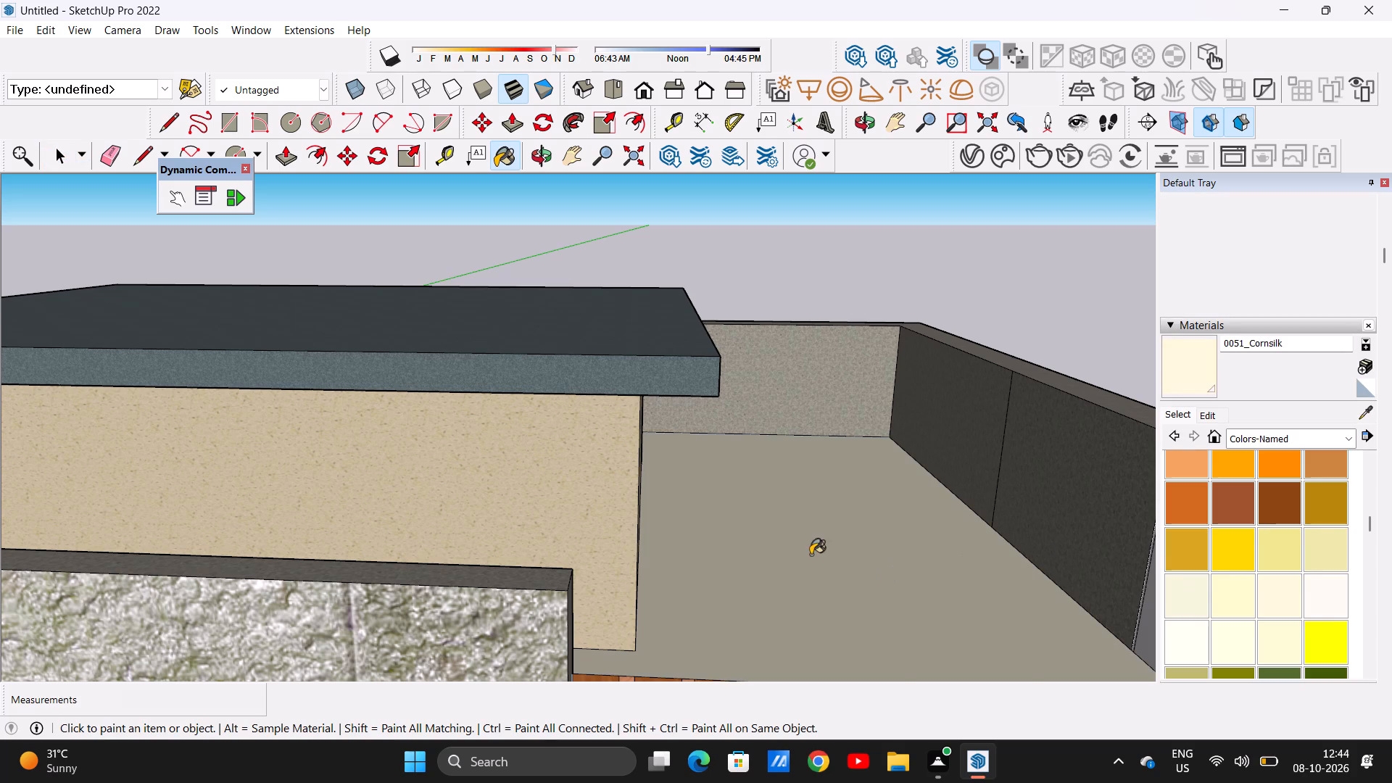
Examine the painted roof and the whole front facade from several angles, including the tall wall beside the large balcony.
scroll(842, 534, "down", 20)
scroll(842, 534, "down", 4)
scroll(706, 500, "up", 7)
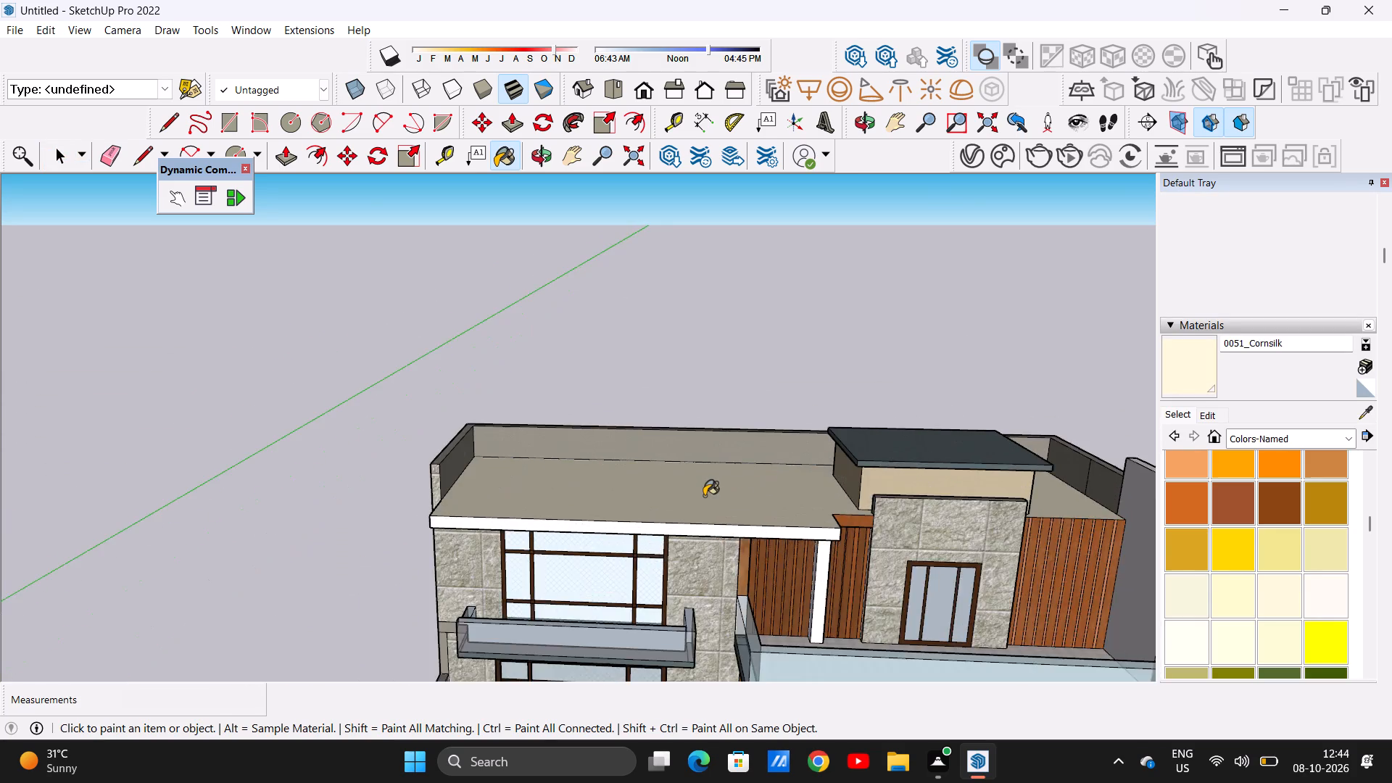
middle_click_drag(702, 496, 726, 404)
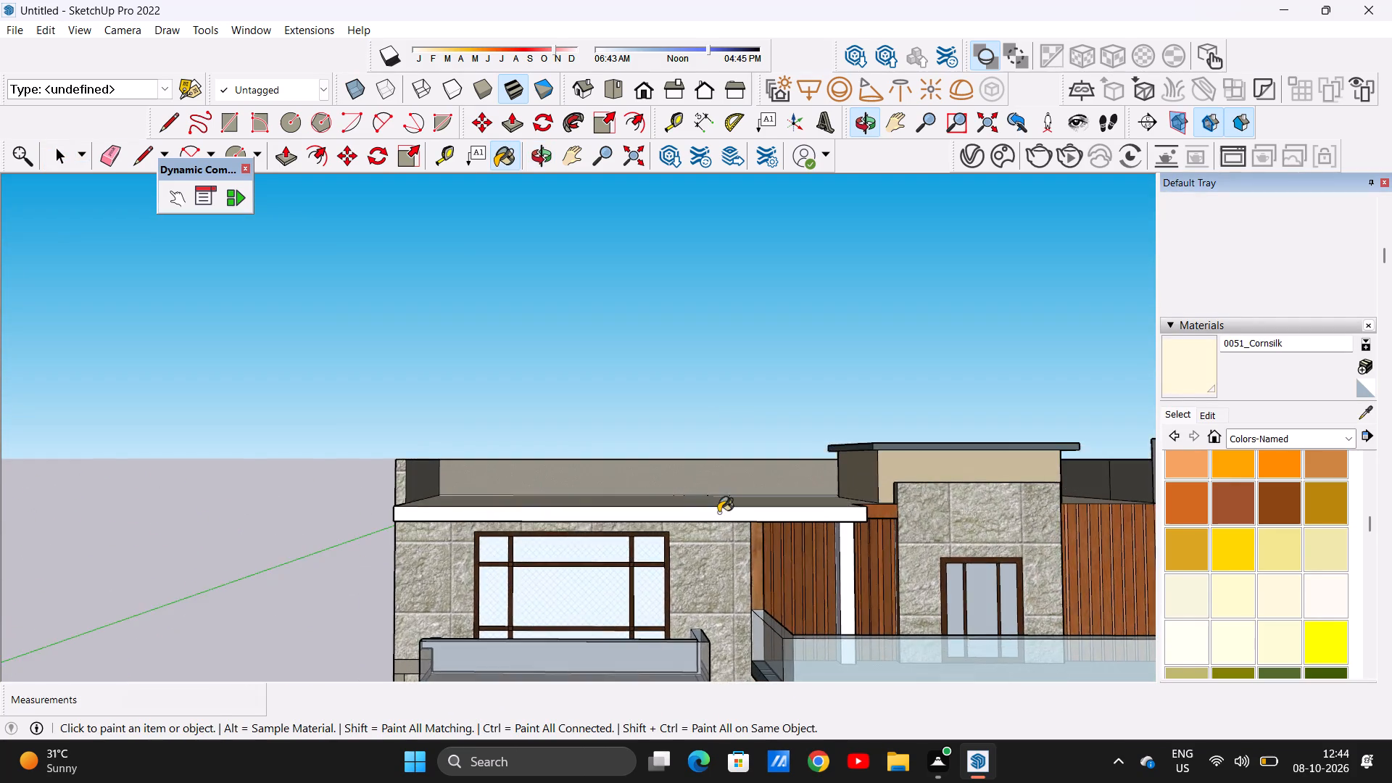
scroll(738, 620, "down", 20)
scroll(801, 621, "up", 10)
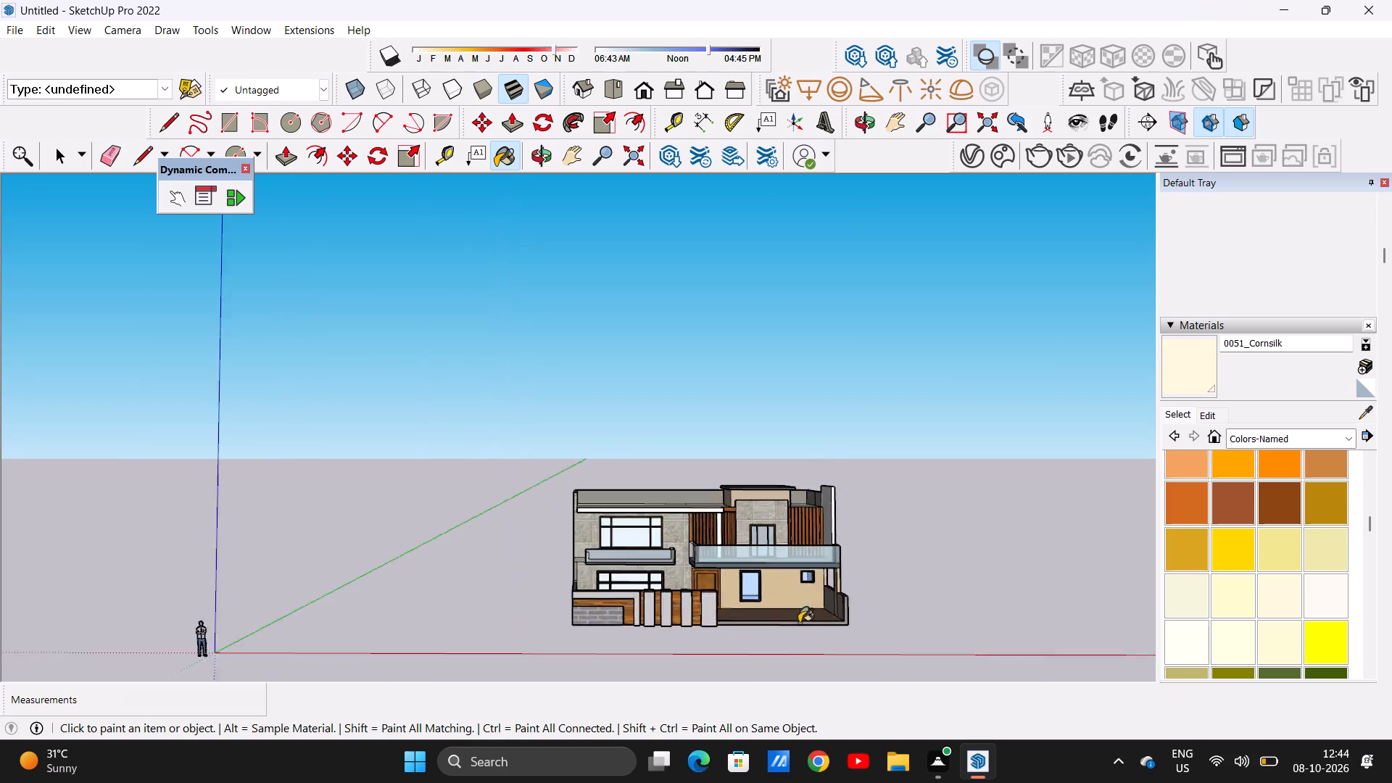
scroll(799, 623, "up", 3)
middle_click_drag(790, 604, 773, 637)
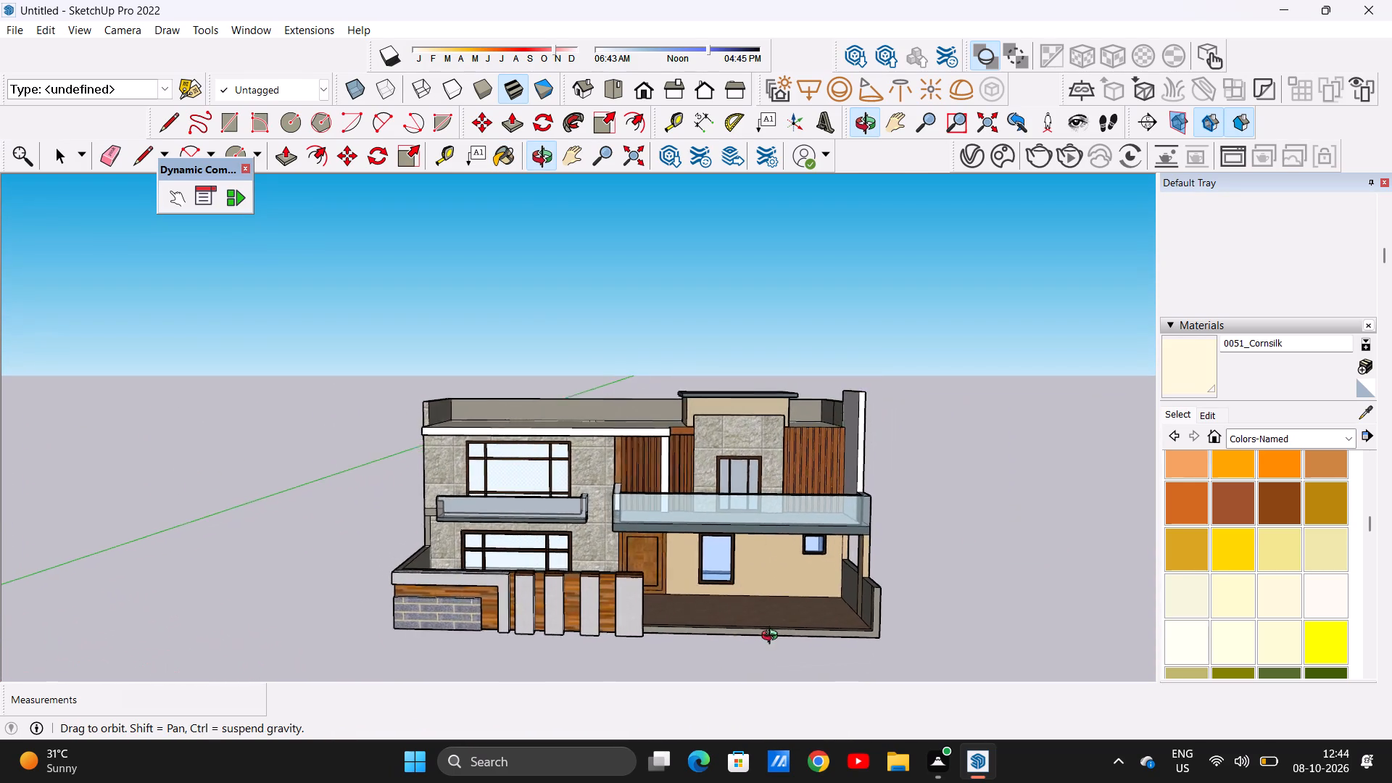
middle_click_drag(773, 637, 794, 642)
key("space")
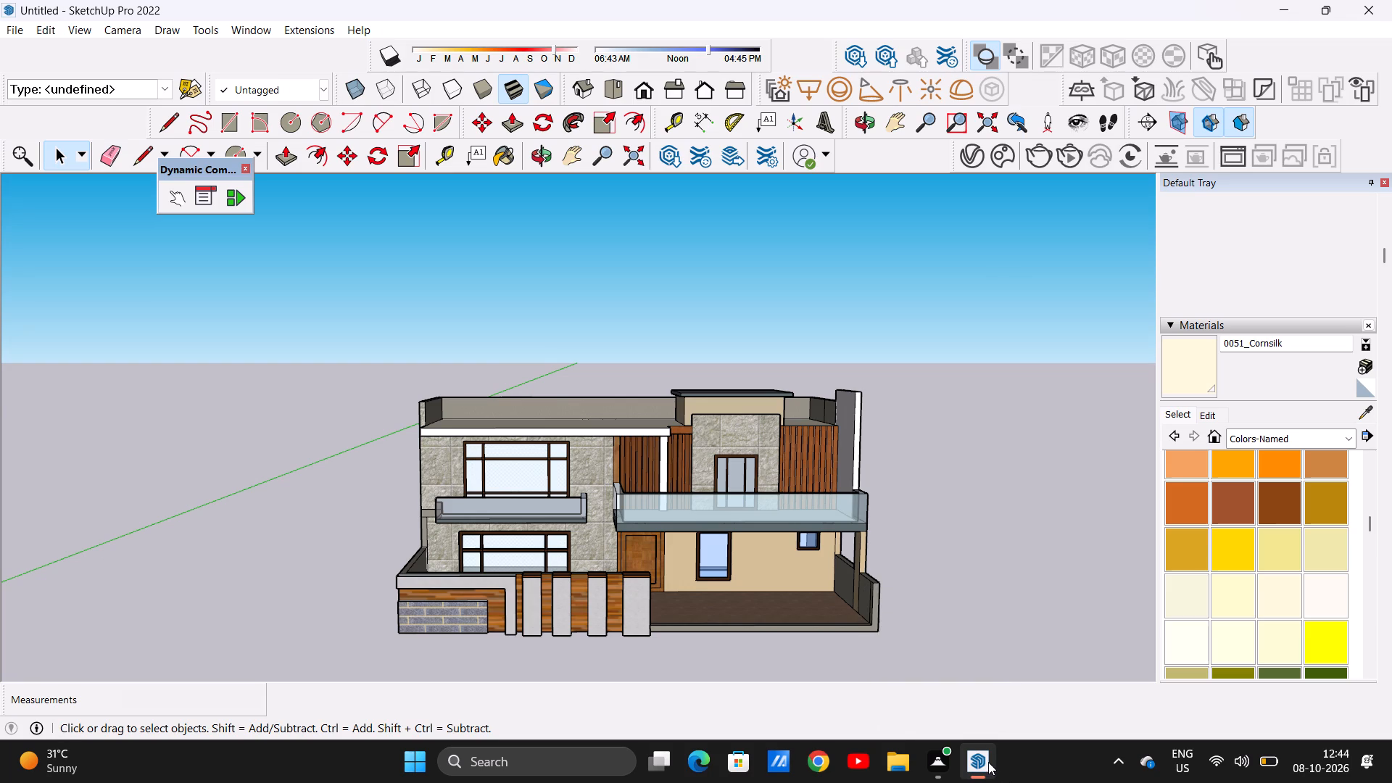
left_click(974, 679)
scroll(574, 462, "down", 4)
middle_click_drag(544, 465, 627, 473)
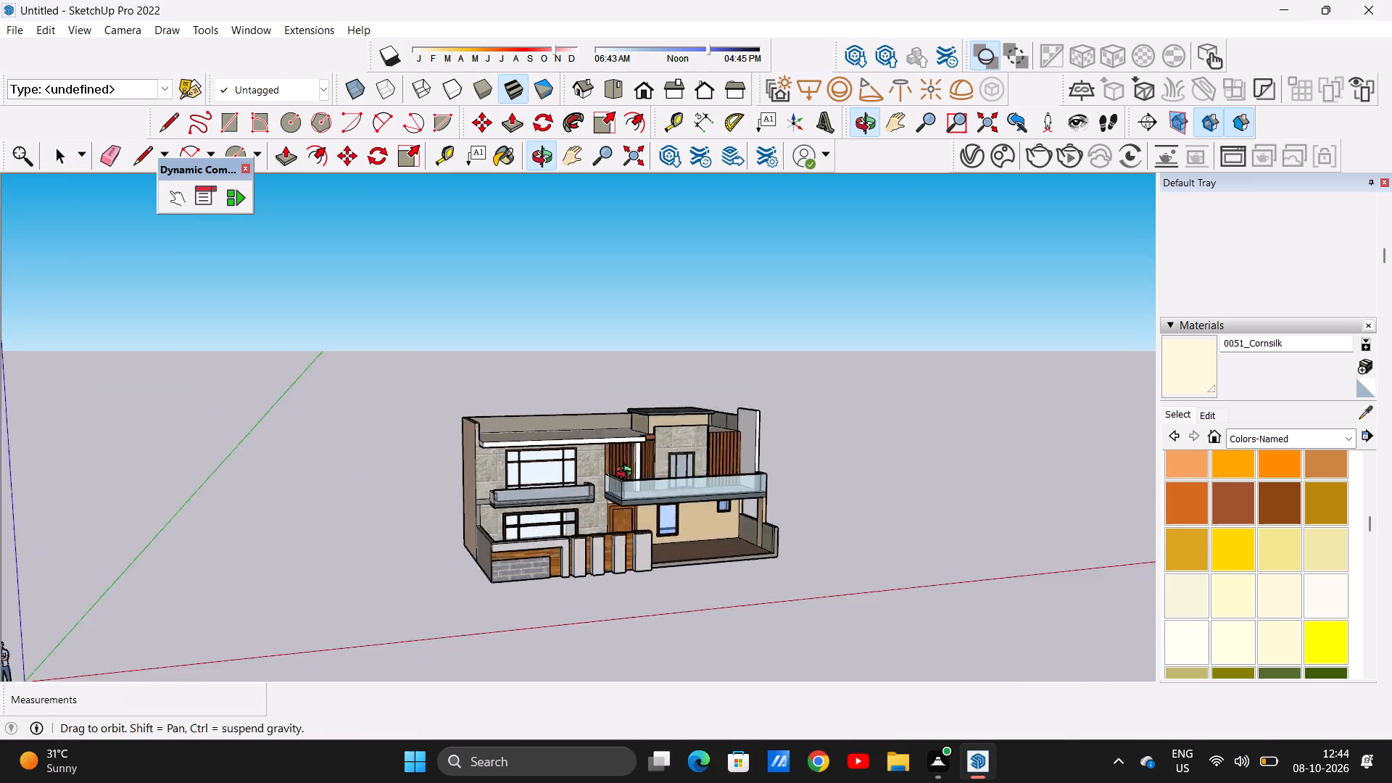
middle_click_drag(627, 473, 322, 502)
middle_click_drag(750, 520, 808, 484)
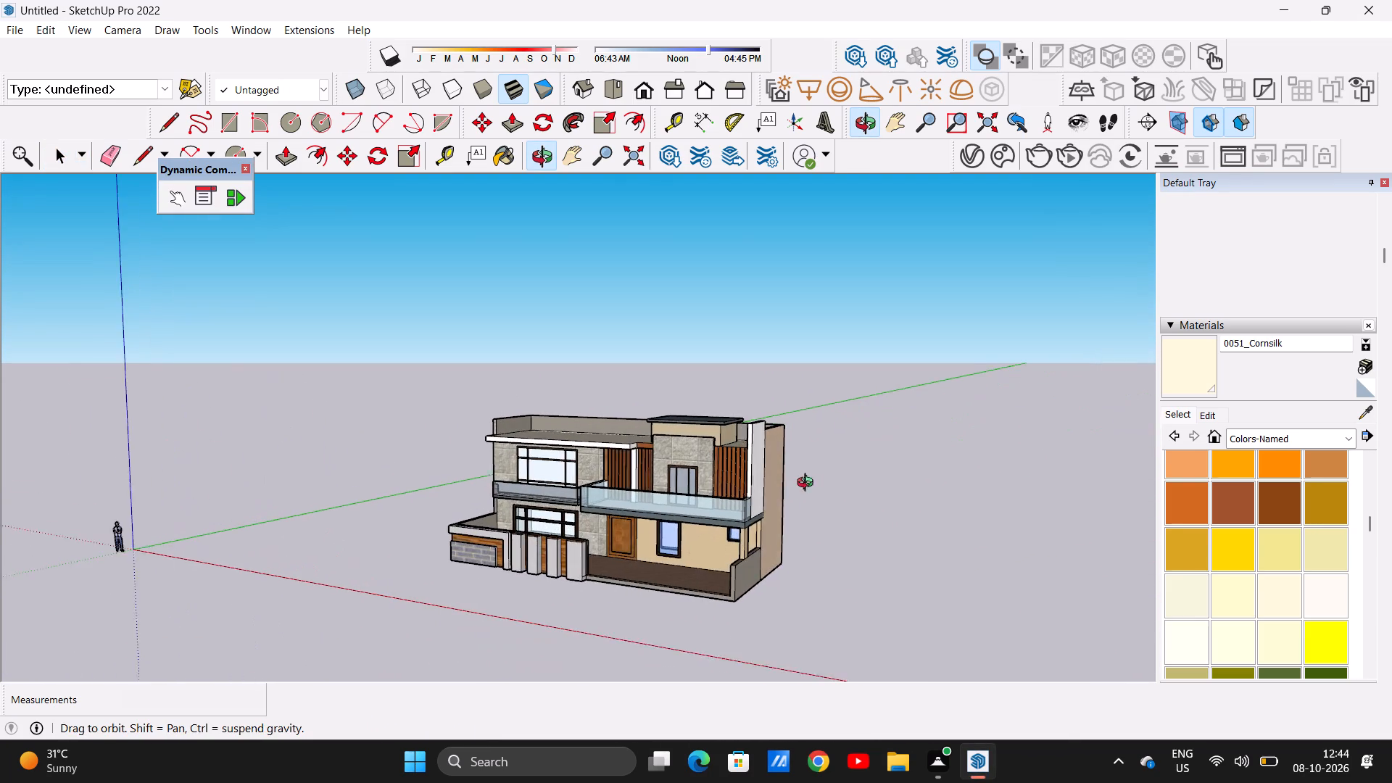
middle_click_drag(808, 484, 818, 485)
scroll(790, 485, "up", 9)
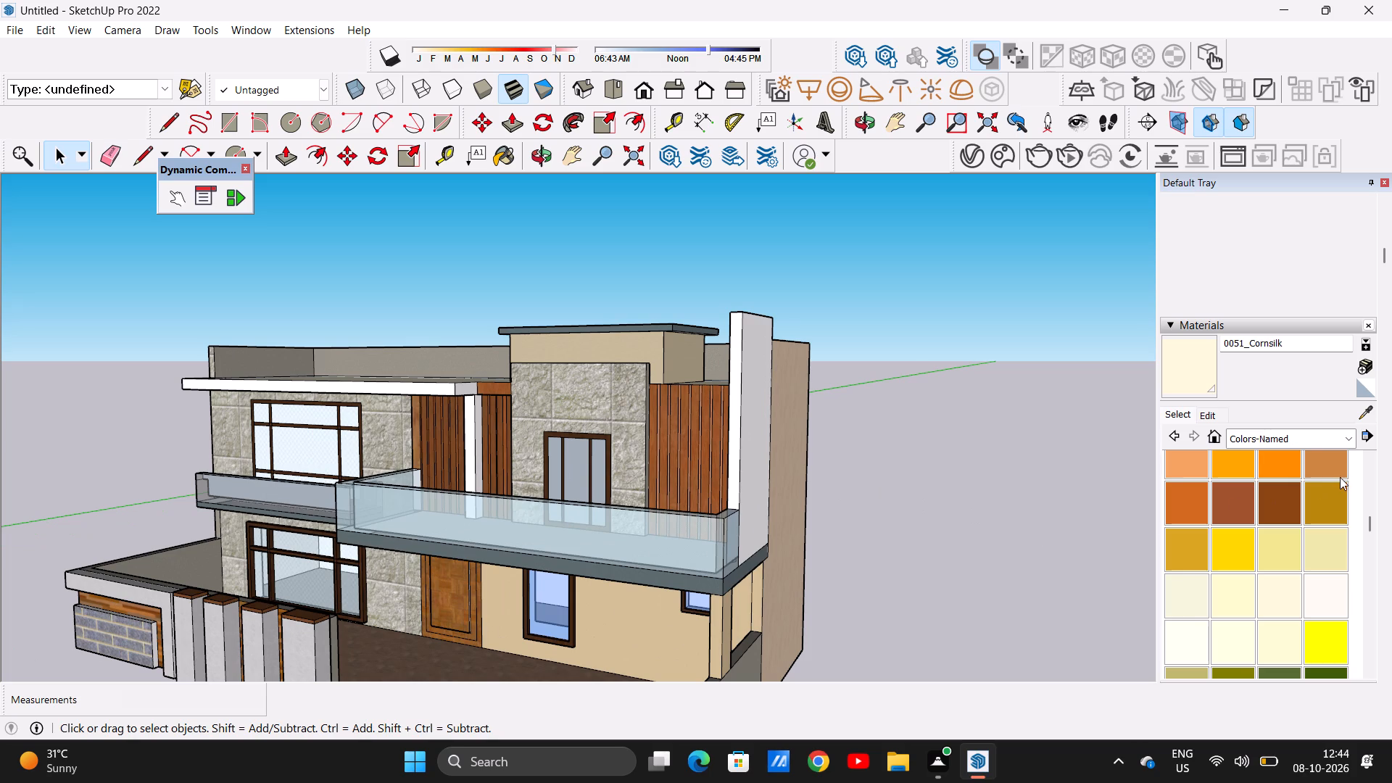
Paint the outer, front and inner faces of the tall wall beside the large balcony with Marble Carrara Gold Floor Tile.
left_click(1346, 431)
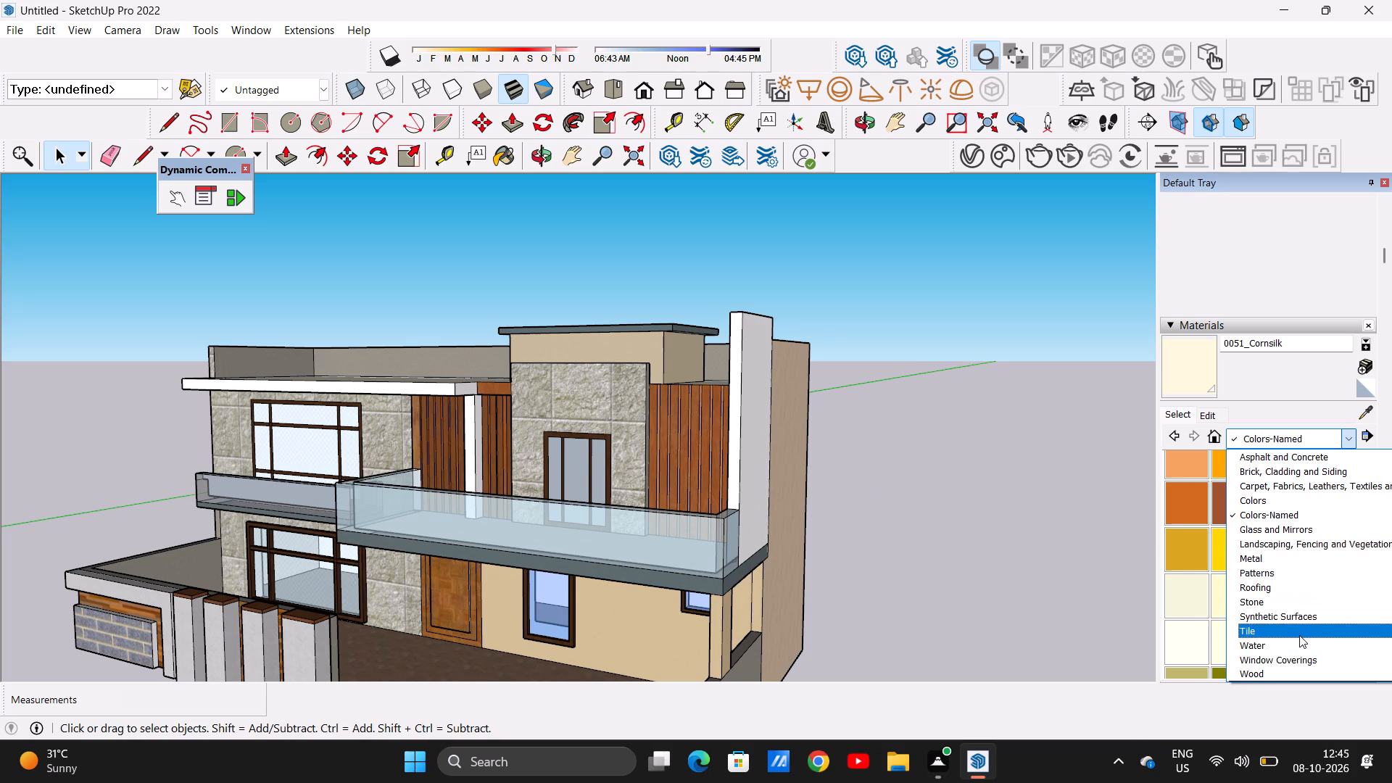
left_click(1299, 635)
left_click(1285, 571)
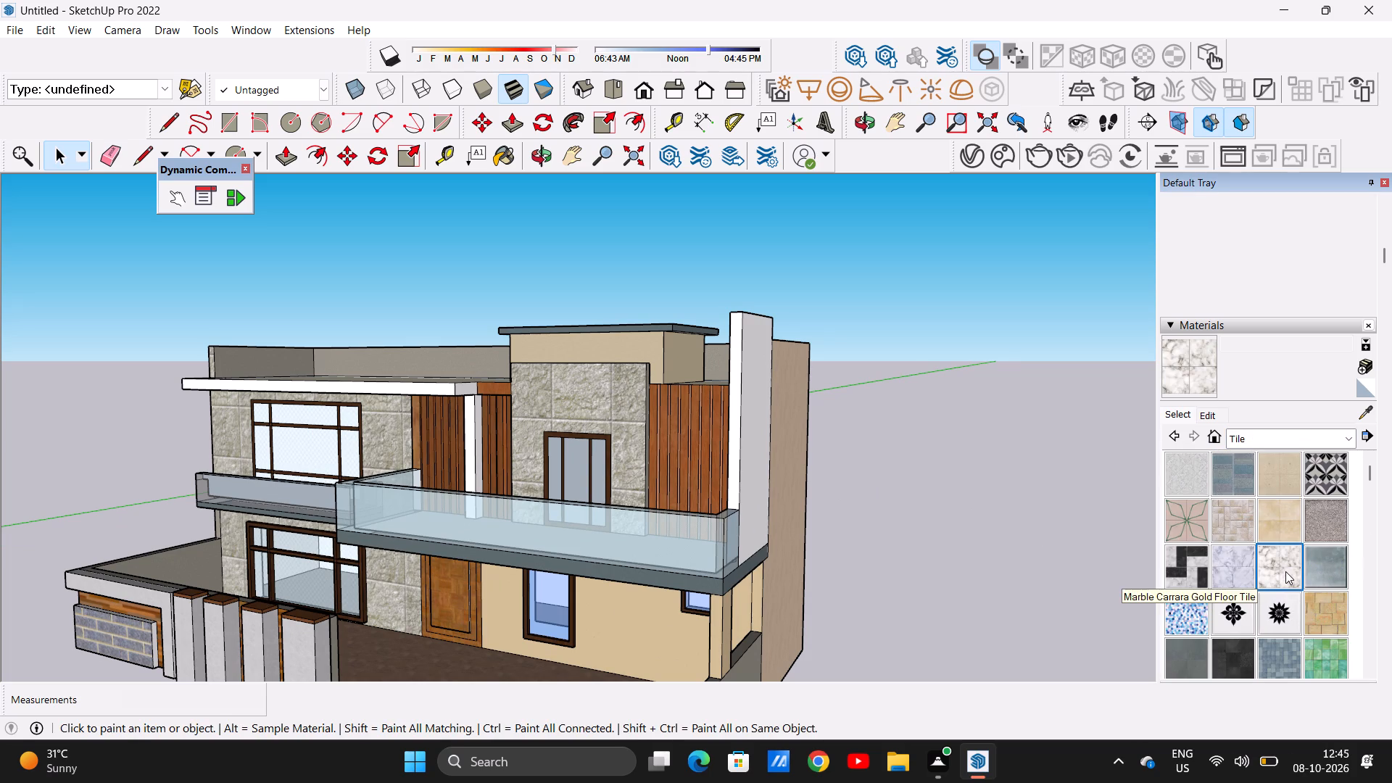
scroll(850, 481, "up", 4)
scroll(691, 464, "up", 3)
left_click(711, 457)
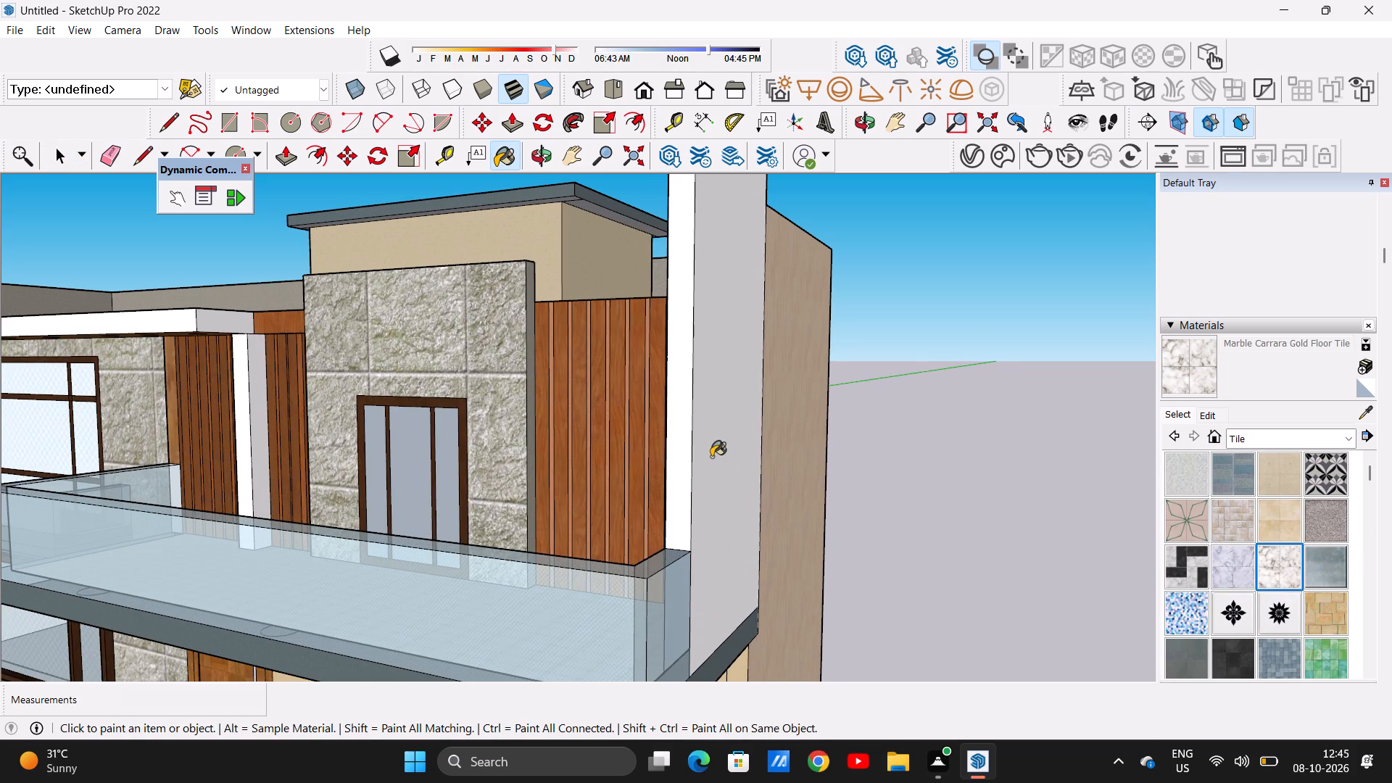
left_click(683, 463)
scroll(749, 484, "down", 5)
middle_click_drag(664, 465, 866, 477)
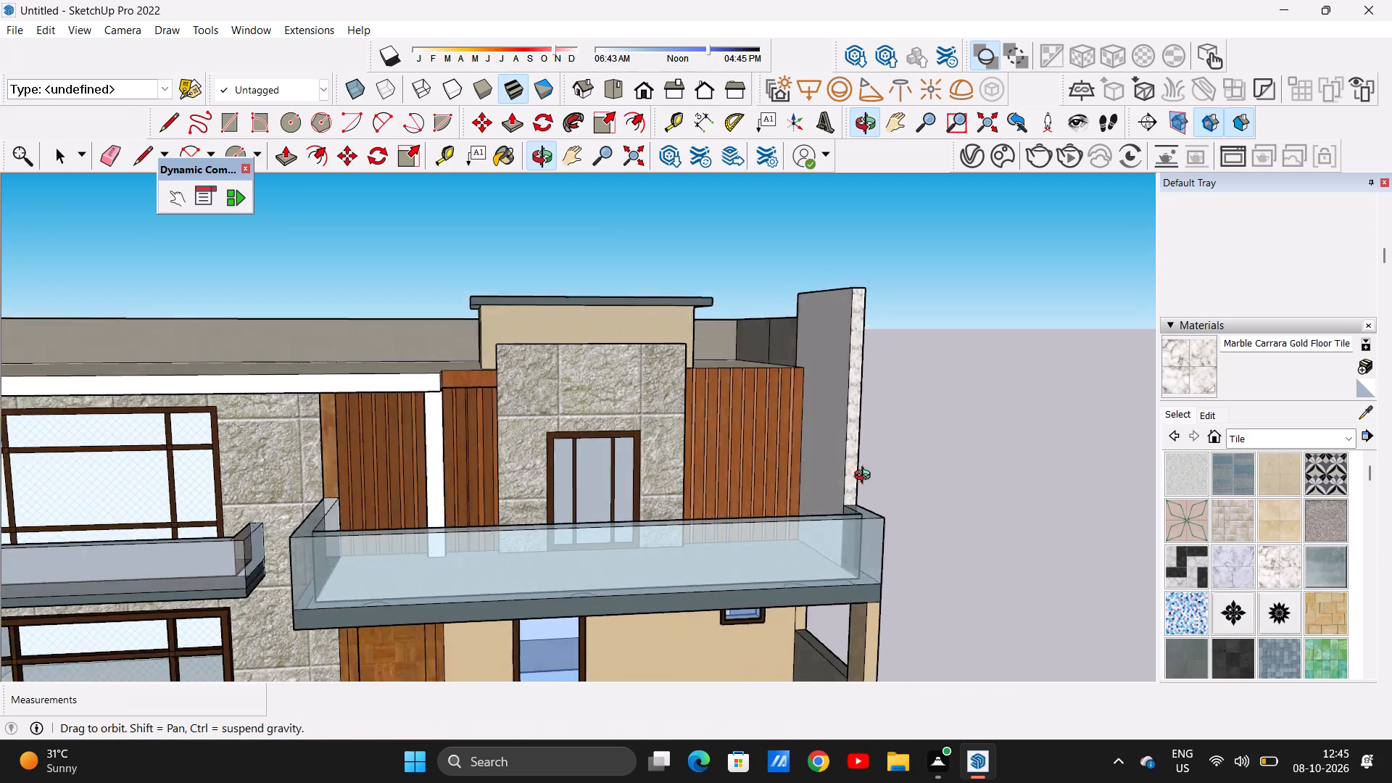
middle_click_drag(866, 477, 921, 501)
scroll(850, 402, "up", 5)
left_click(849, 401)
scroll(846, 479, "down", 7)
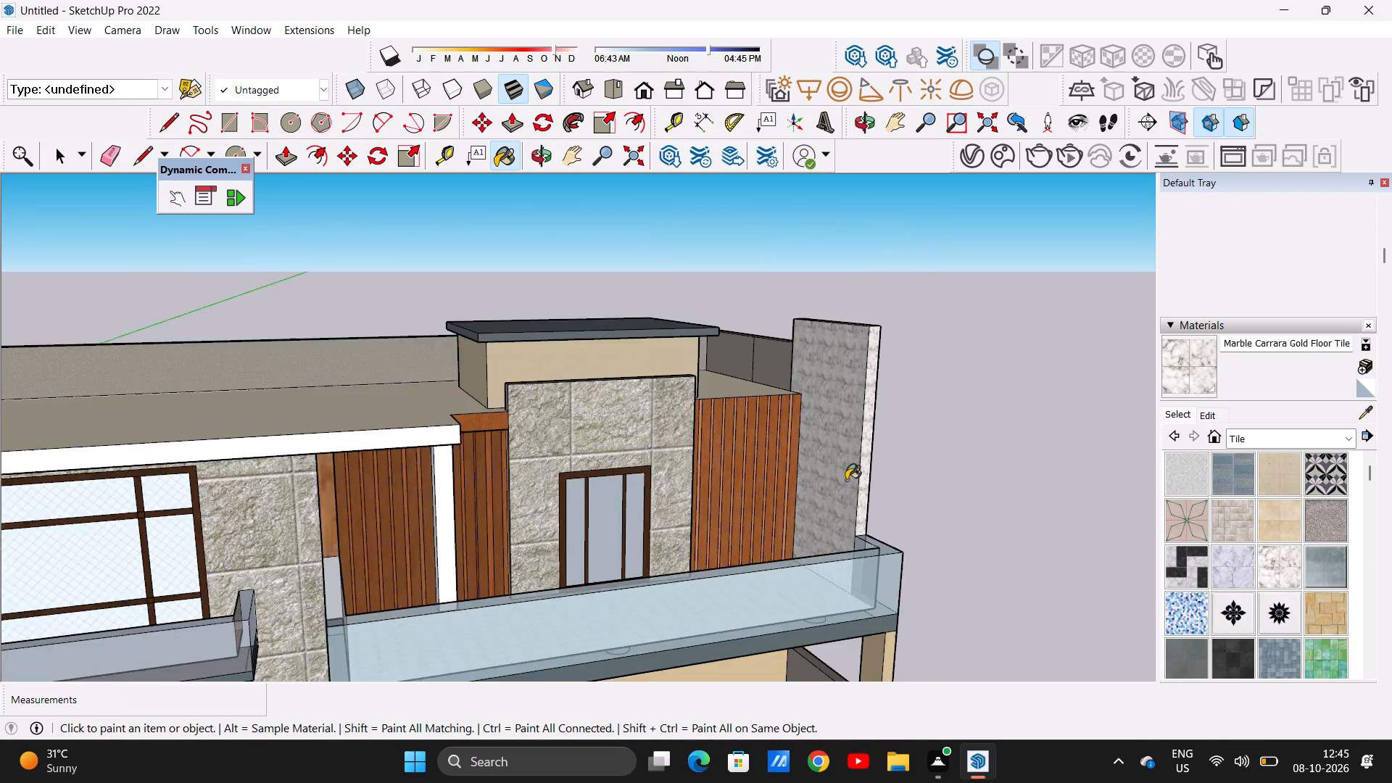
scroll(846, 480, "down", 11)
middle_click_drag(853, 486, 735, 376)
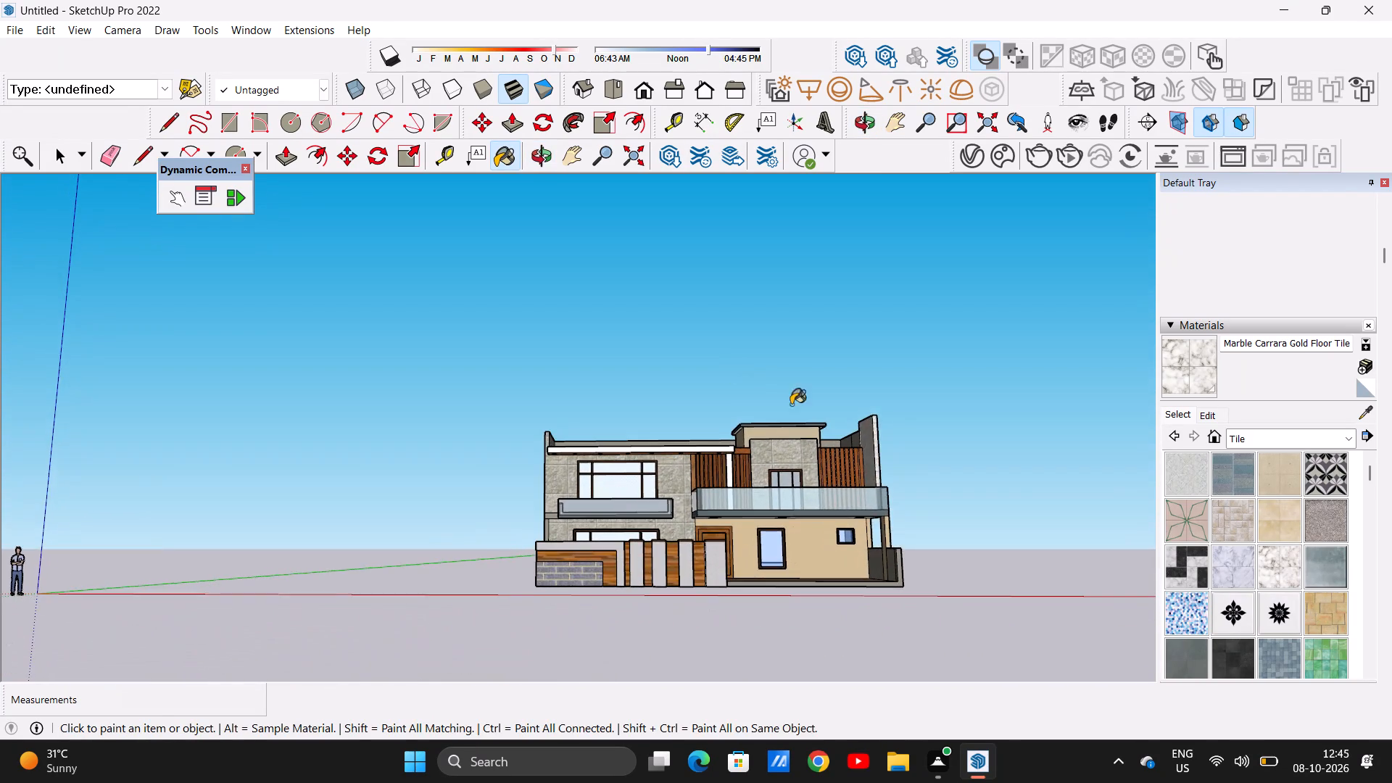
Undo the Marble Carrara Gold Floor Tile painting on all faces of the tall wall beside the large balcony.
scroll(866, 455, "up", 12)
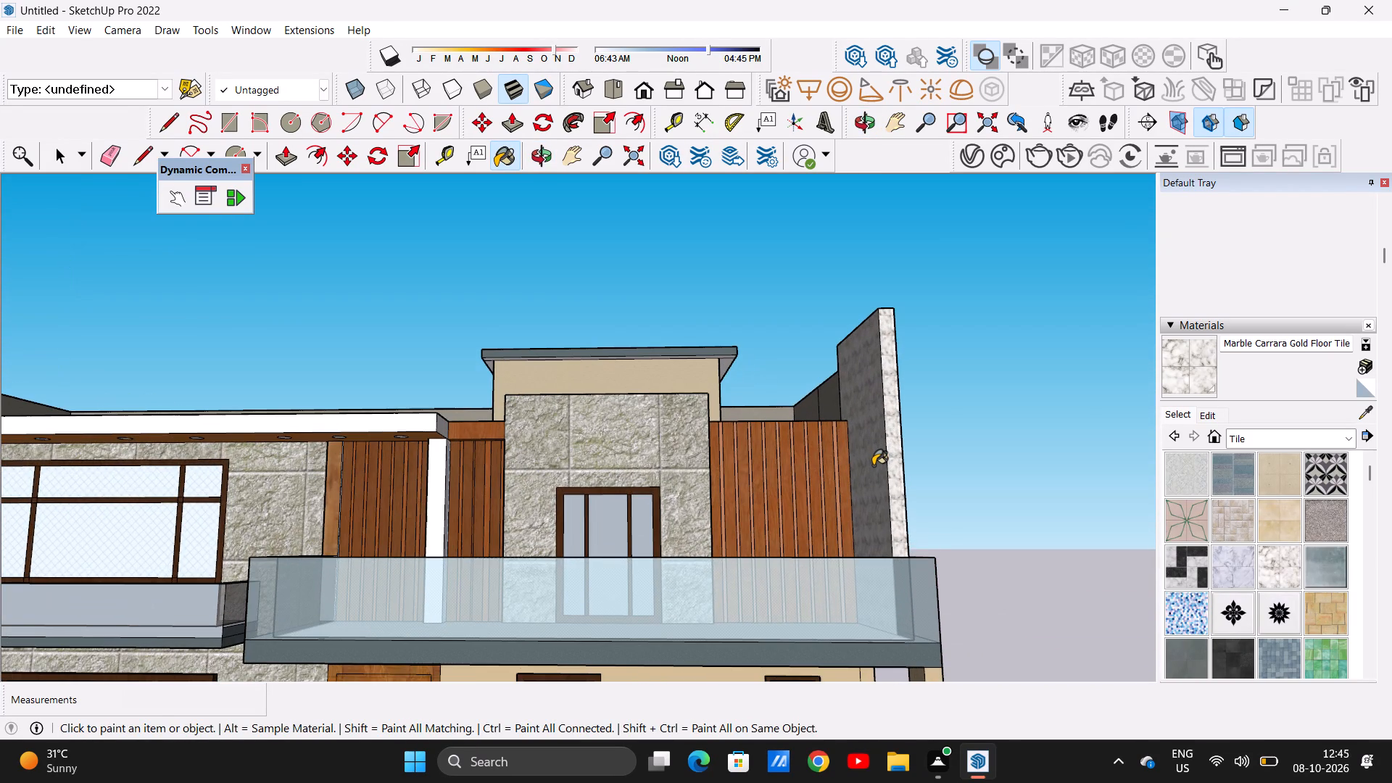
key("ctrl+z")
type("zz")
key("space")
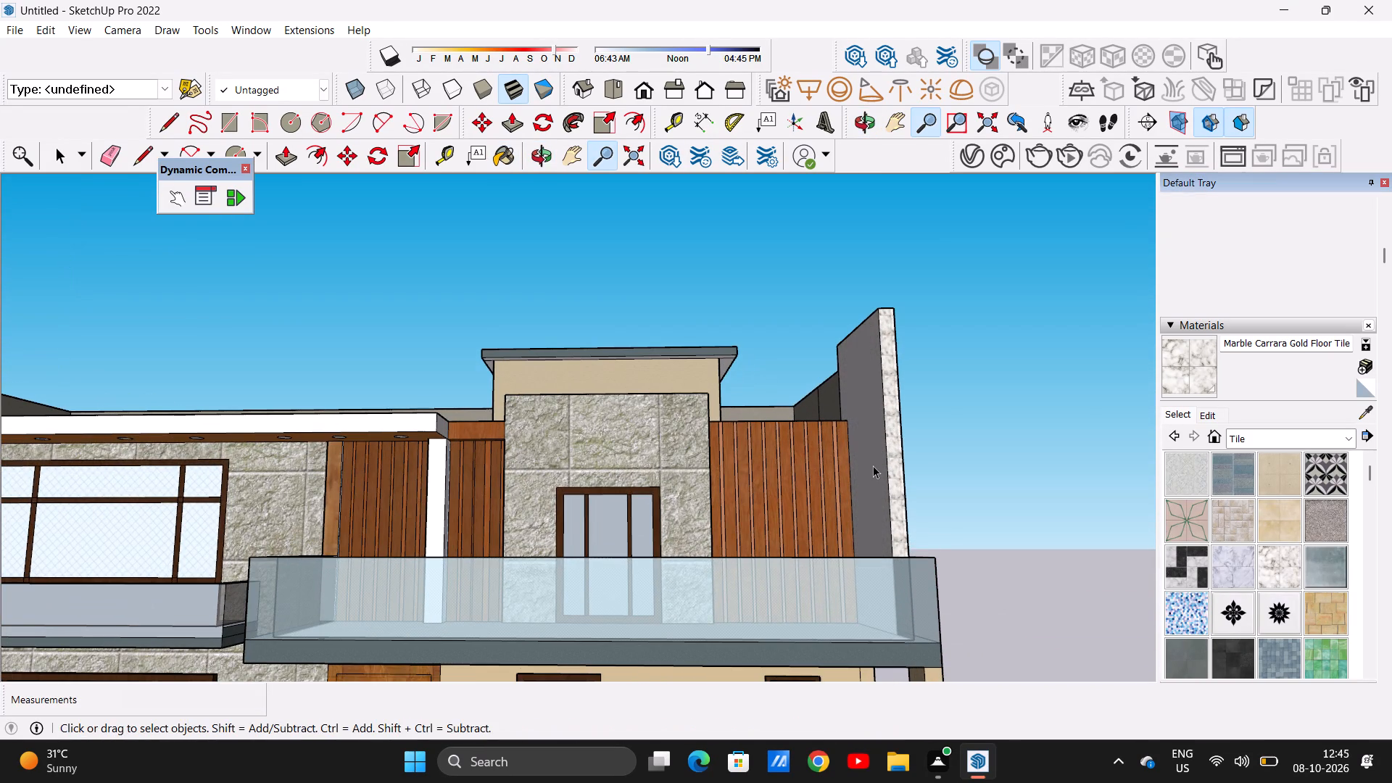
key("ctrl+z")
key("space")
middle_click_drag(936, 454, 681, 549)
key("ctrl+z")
Examine the front facade, the upper balcony and the unpainted tall side wall from several angles.
scroll(723, 511, "down", 6)
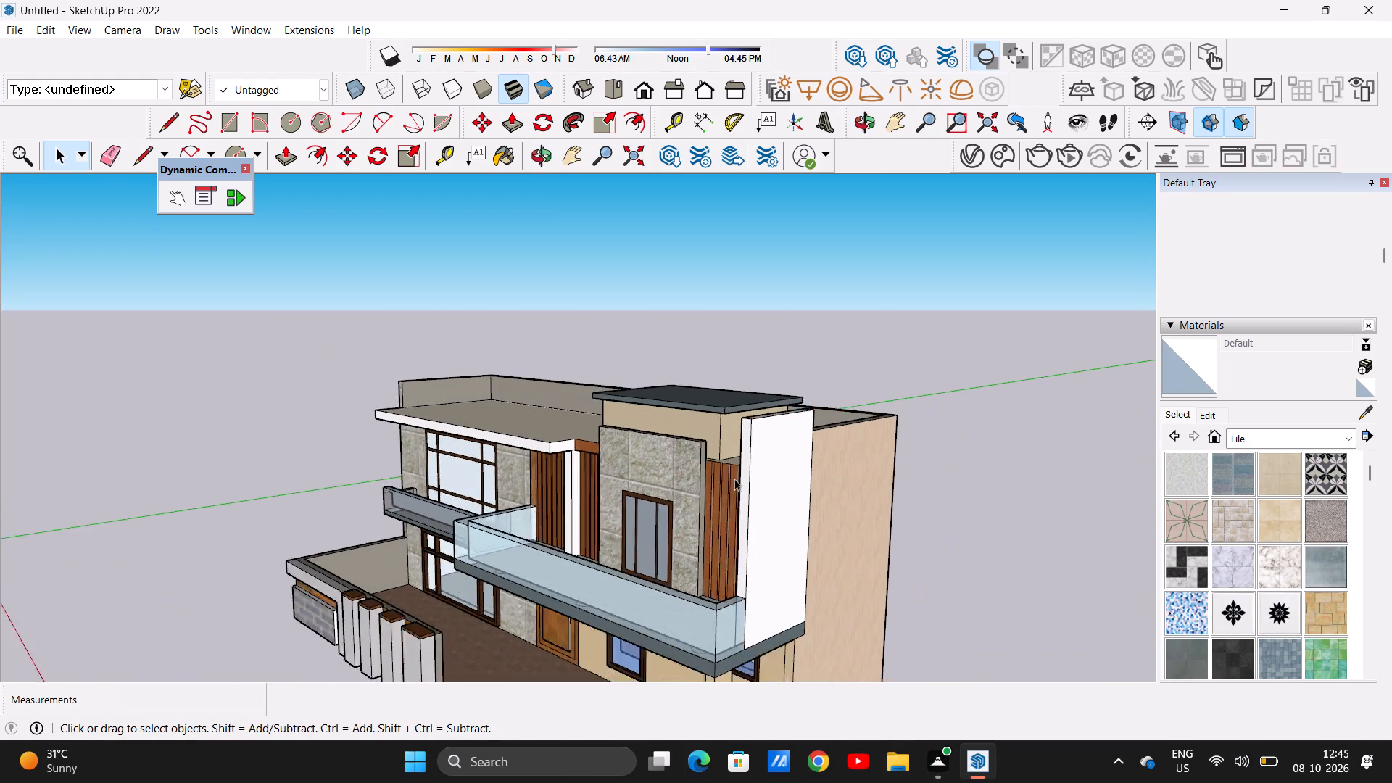
scroll(734, 478, "down", 4)
middle_click_drag(699, 507, 968, 473)
scroll(601, 485, "up", 5)
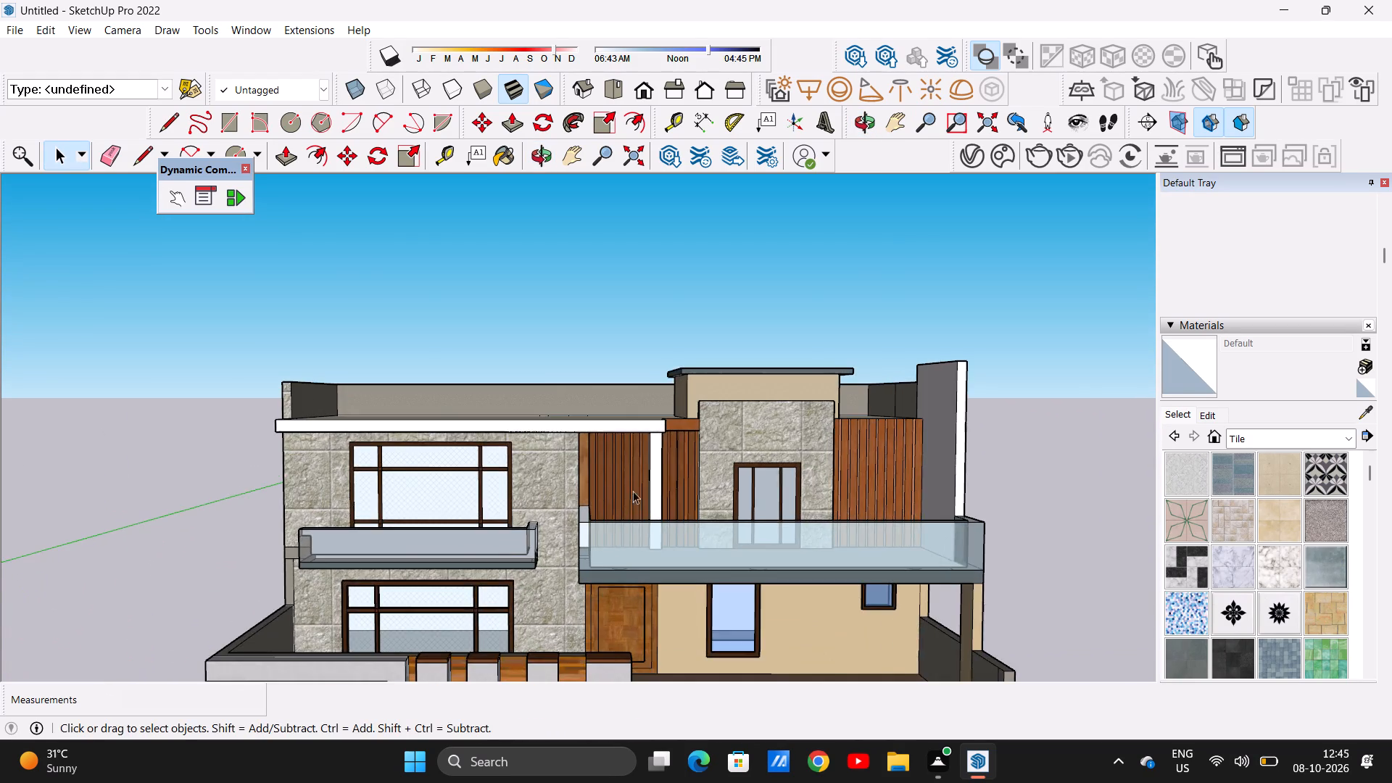
scroll(645, 492, "down", 8)
middle_click_drag(668, 548, 631, 558)
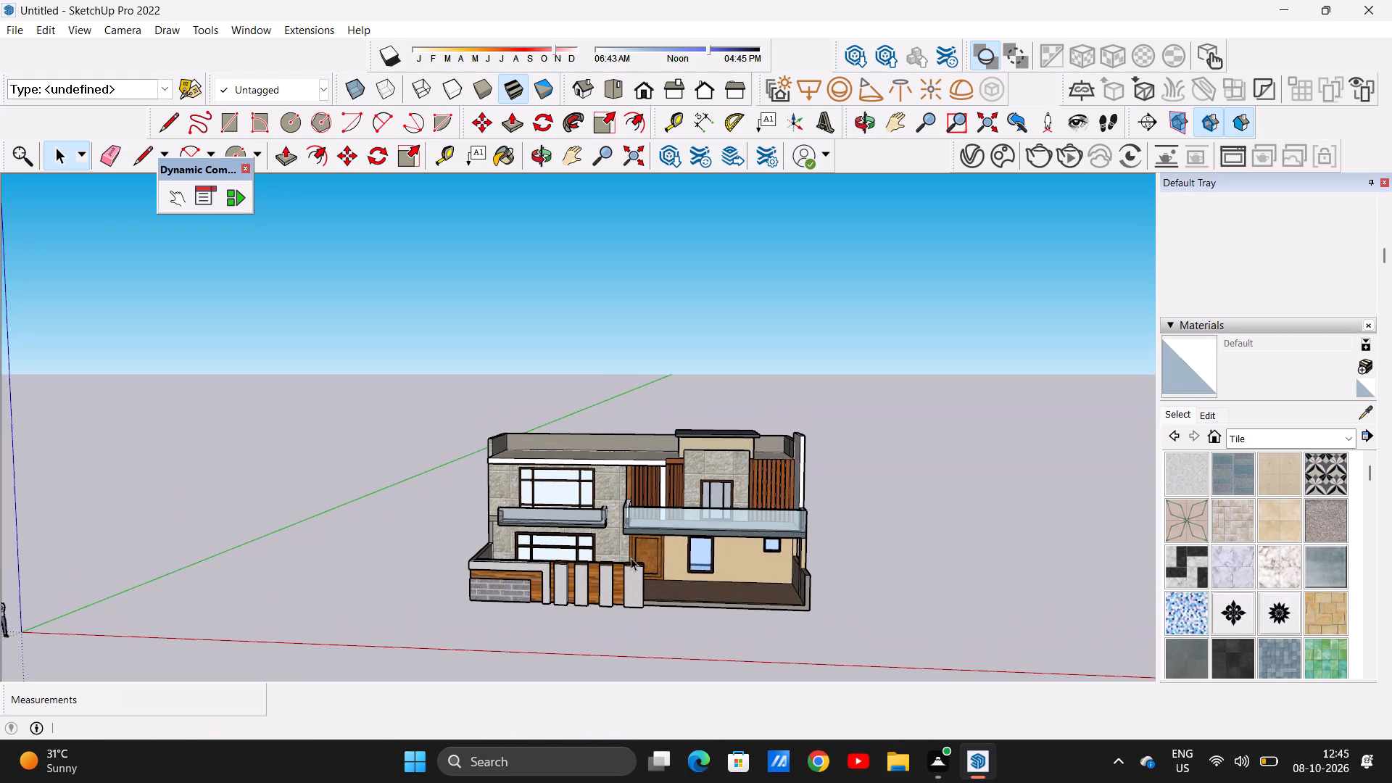
middle_click_drag(663, 550, 690, 538)
scroll(720, 498, "up", 12)
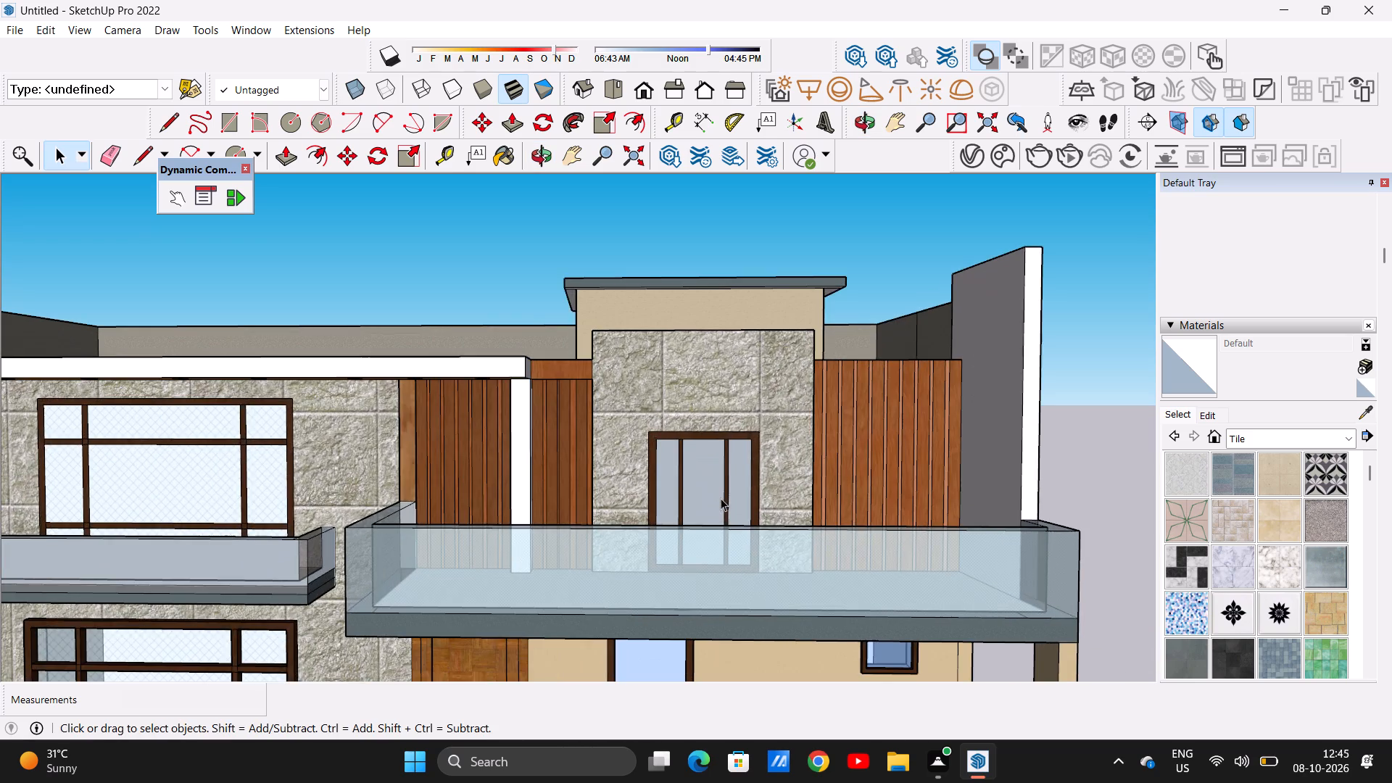
Examine the finished front facade from the upper balcony out to a full front view of the whole house.
scroll(815, 461, "down", 5)
middle_click_drag(725, 452, 710, 484)
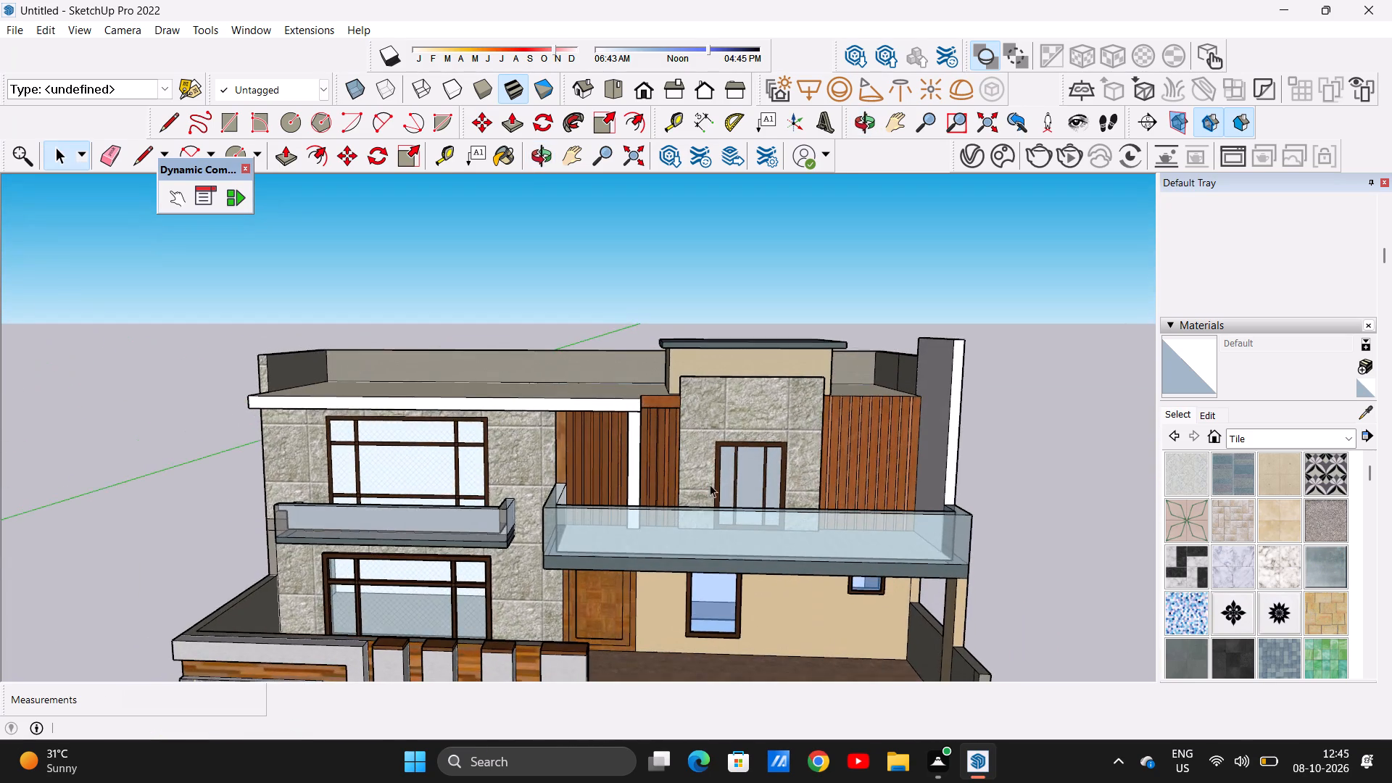
scroll(710, 486, "down", 7)
middle_click_drag(732, 542, 743, 509)
middle_click_drag(743, 509, 737, 500)
scroll(738, 494, "up", 4)
scroll(738, 494, "down", 3)
scroll(800, 484, "up", 2)
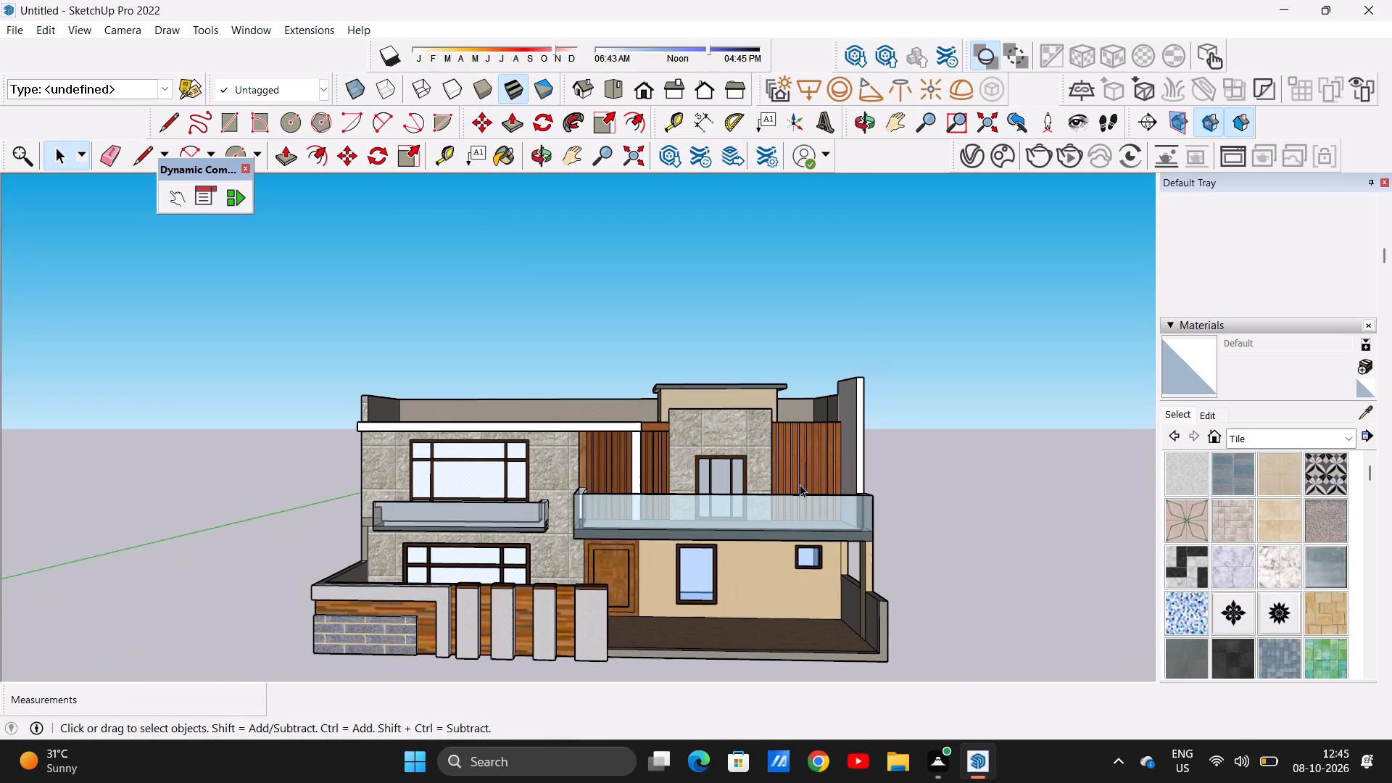
Save the model in the Documents folder as a SketchUp file named villa elevation.
key("ctrl+s")
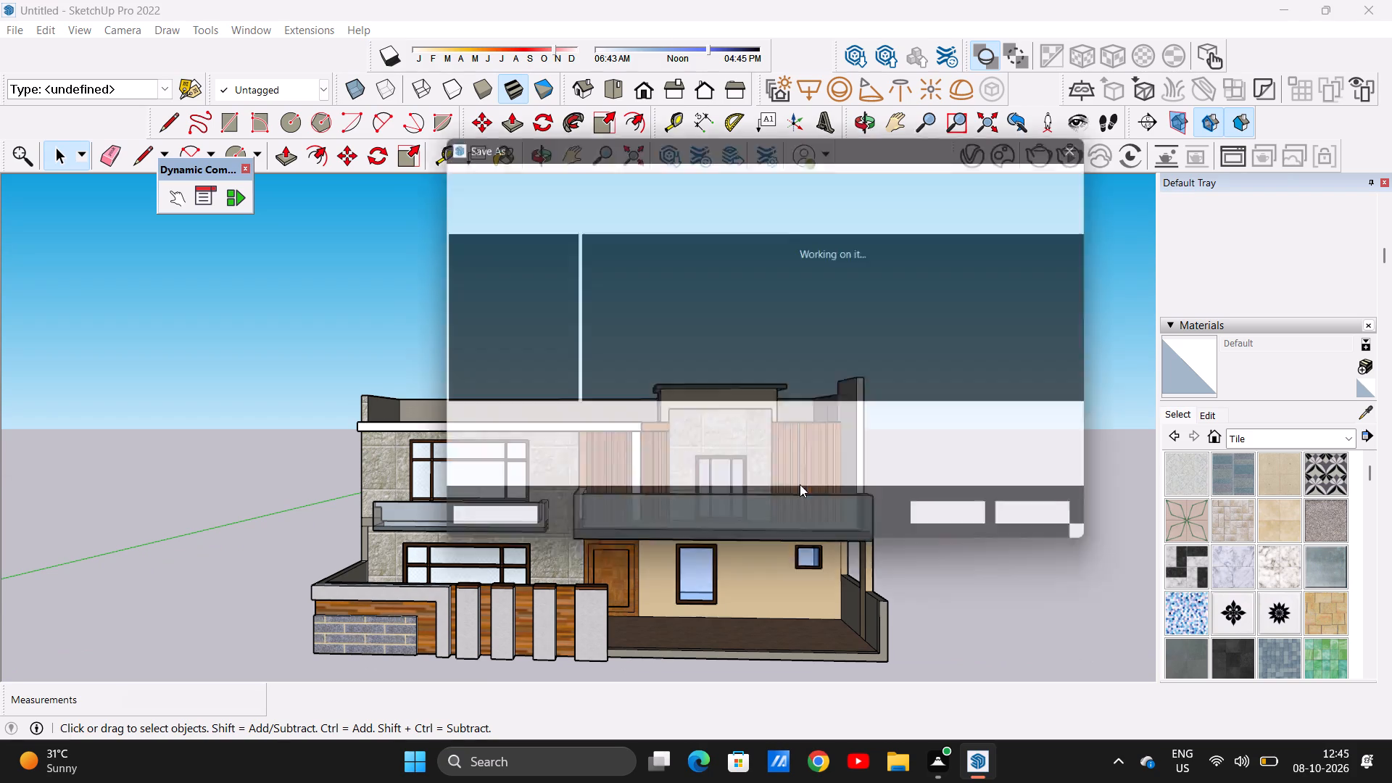
key("BackSpace")
key("BackSpace")
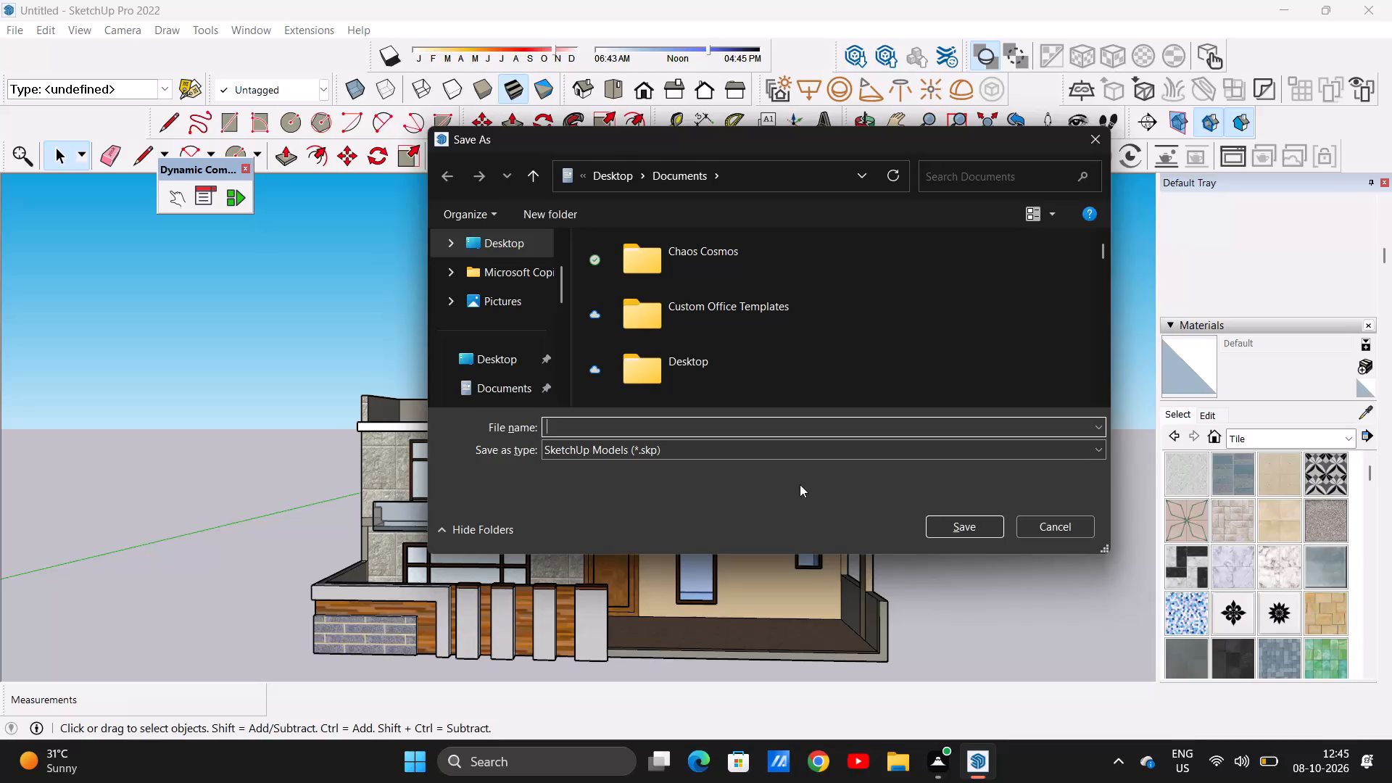
type("villa elevation")
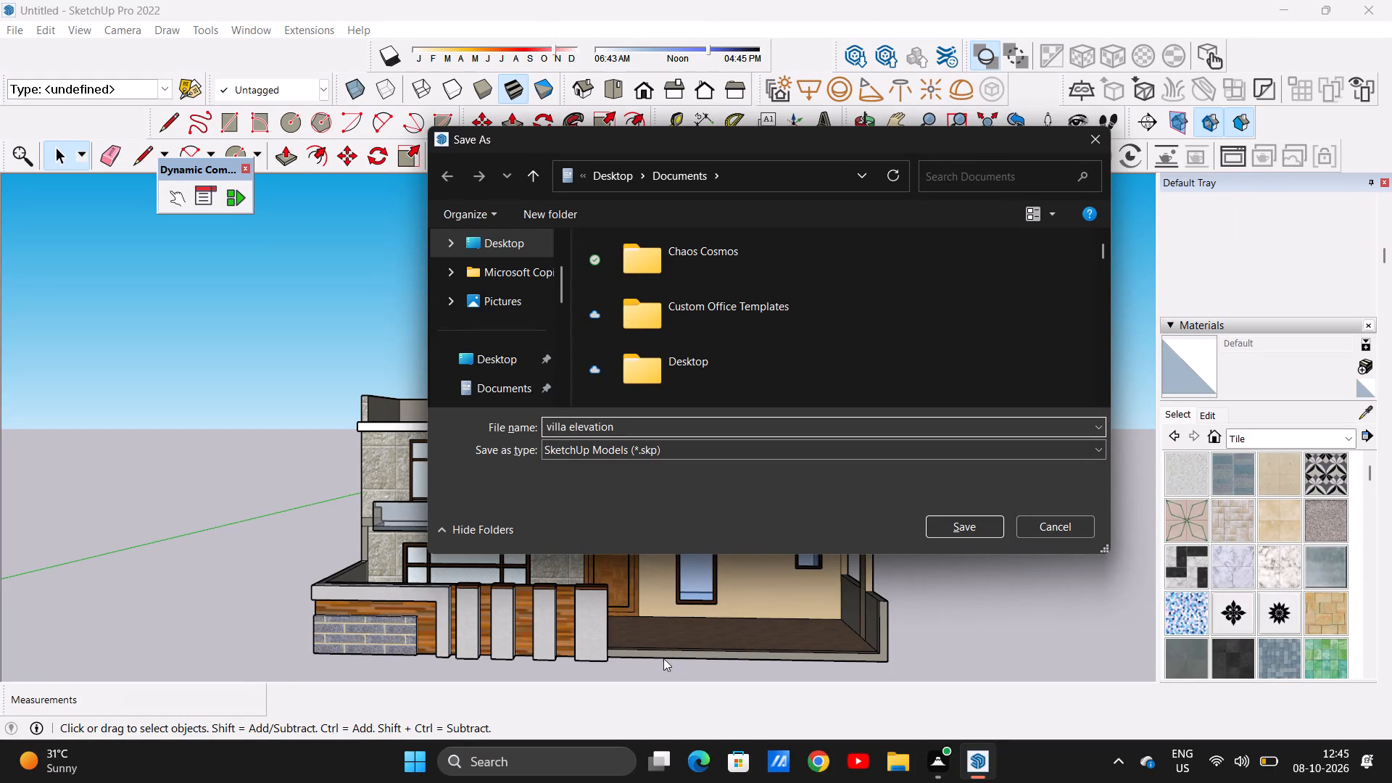
left_click(954, 526)
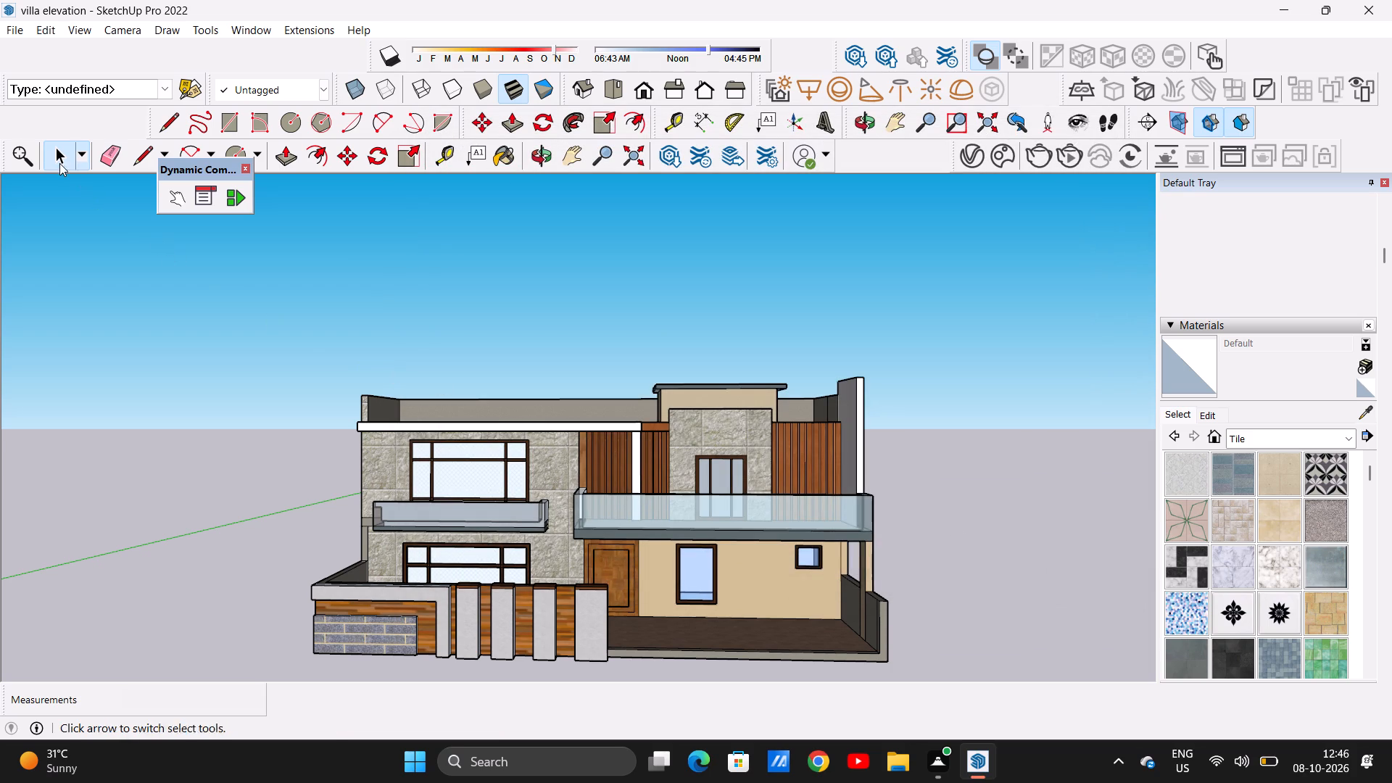
Export the front view of the house as a 2D JPEG image named villa elevation pdf in the Documents folder.
left_click(14, 26)
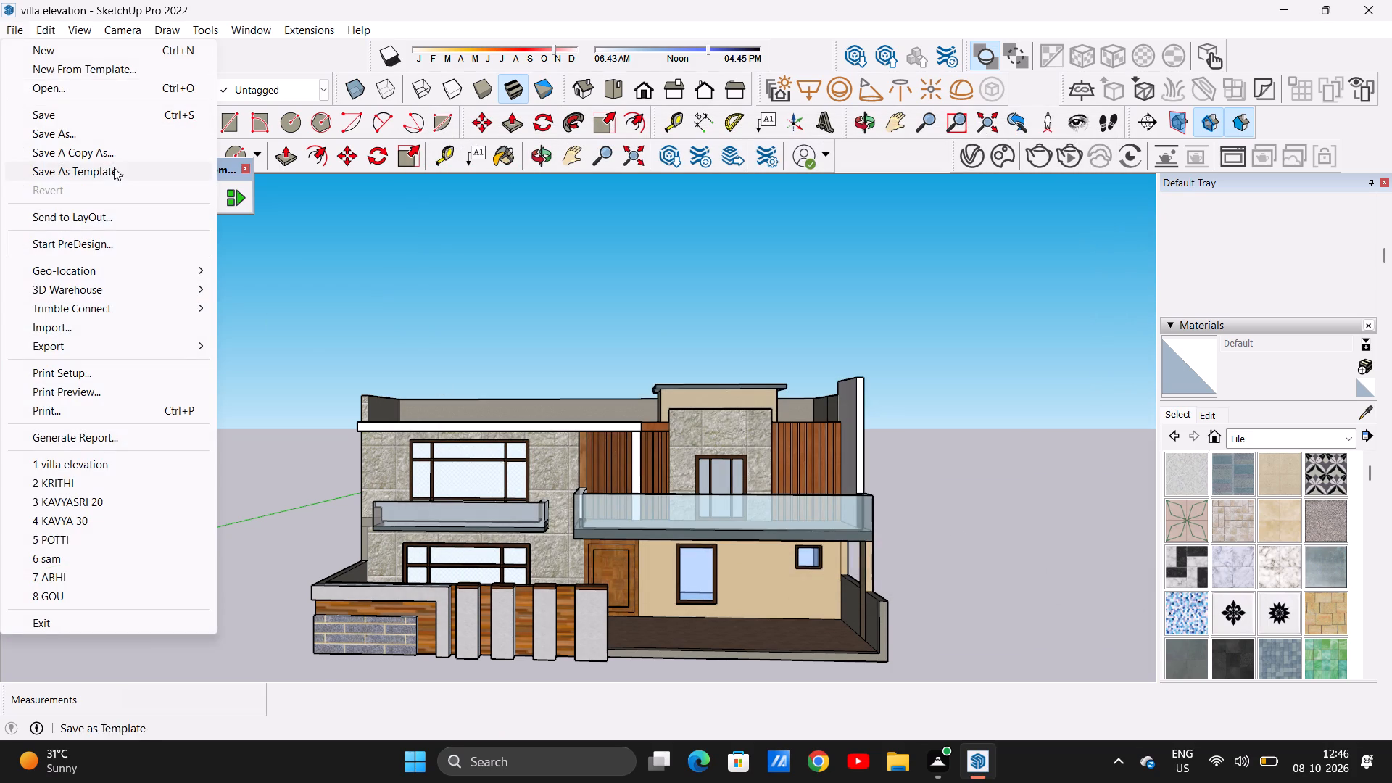
left_click(194, 353)
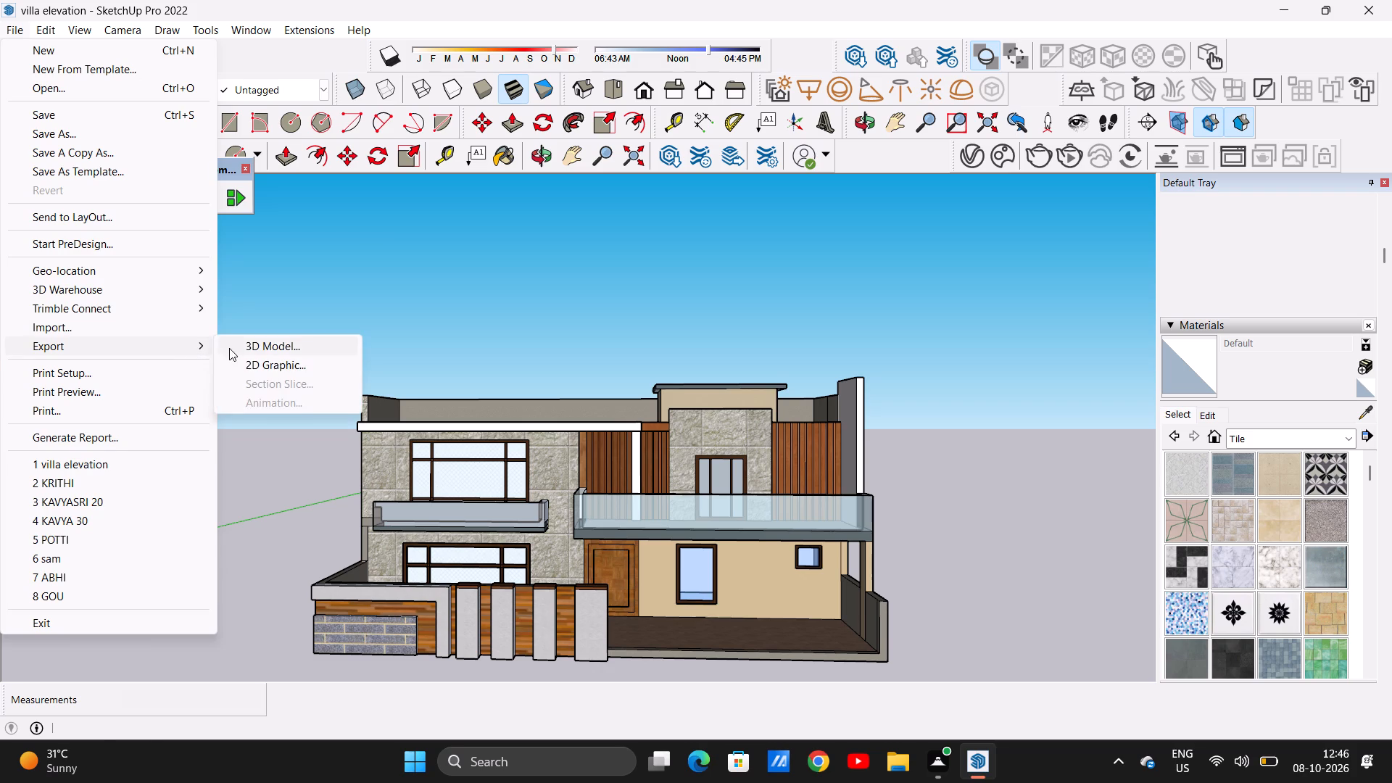
left_click(245, 368)
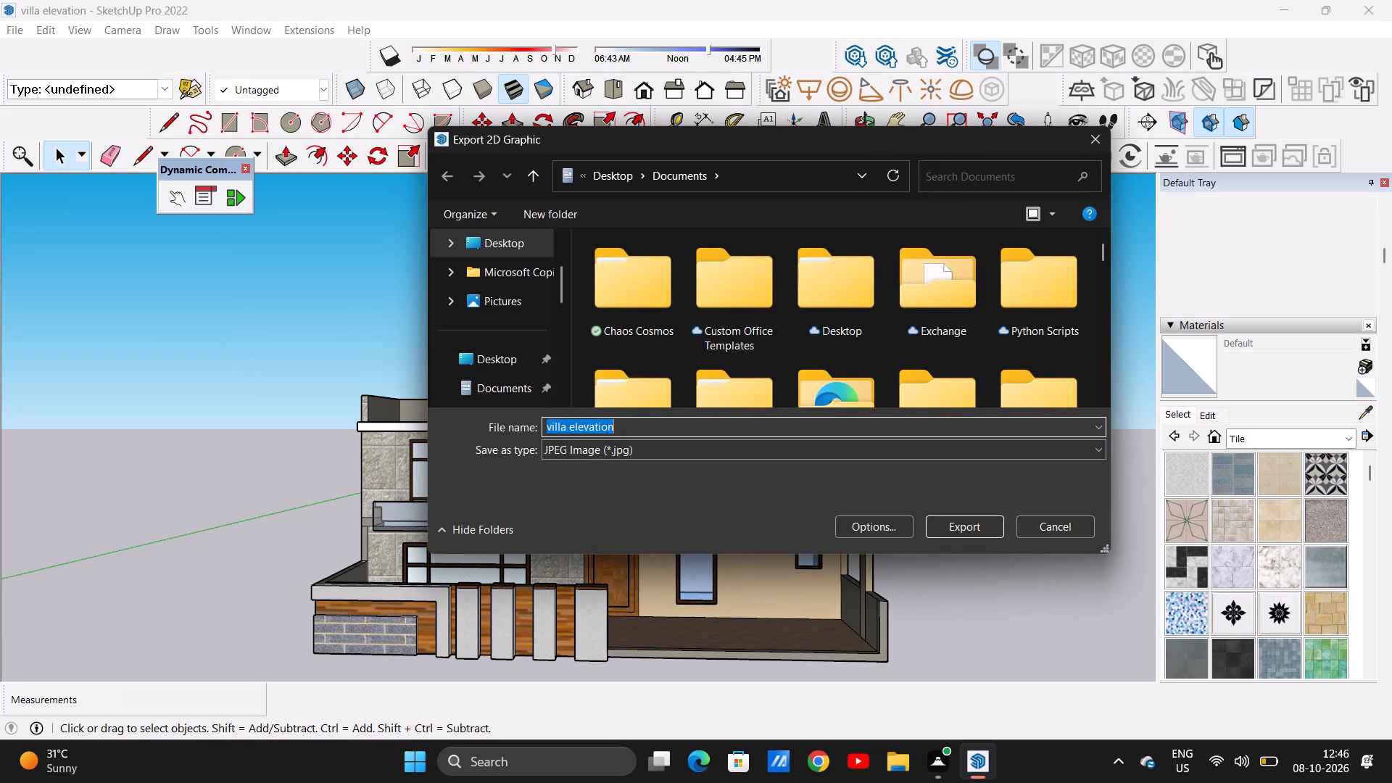
left_click(644, 421)
key("space")
type("pdf")
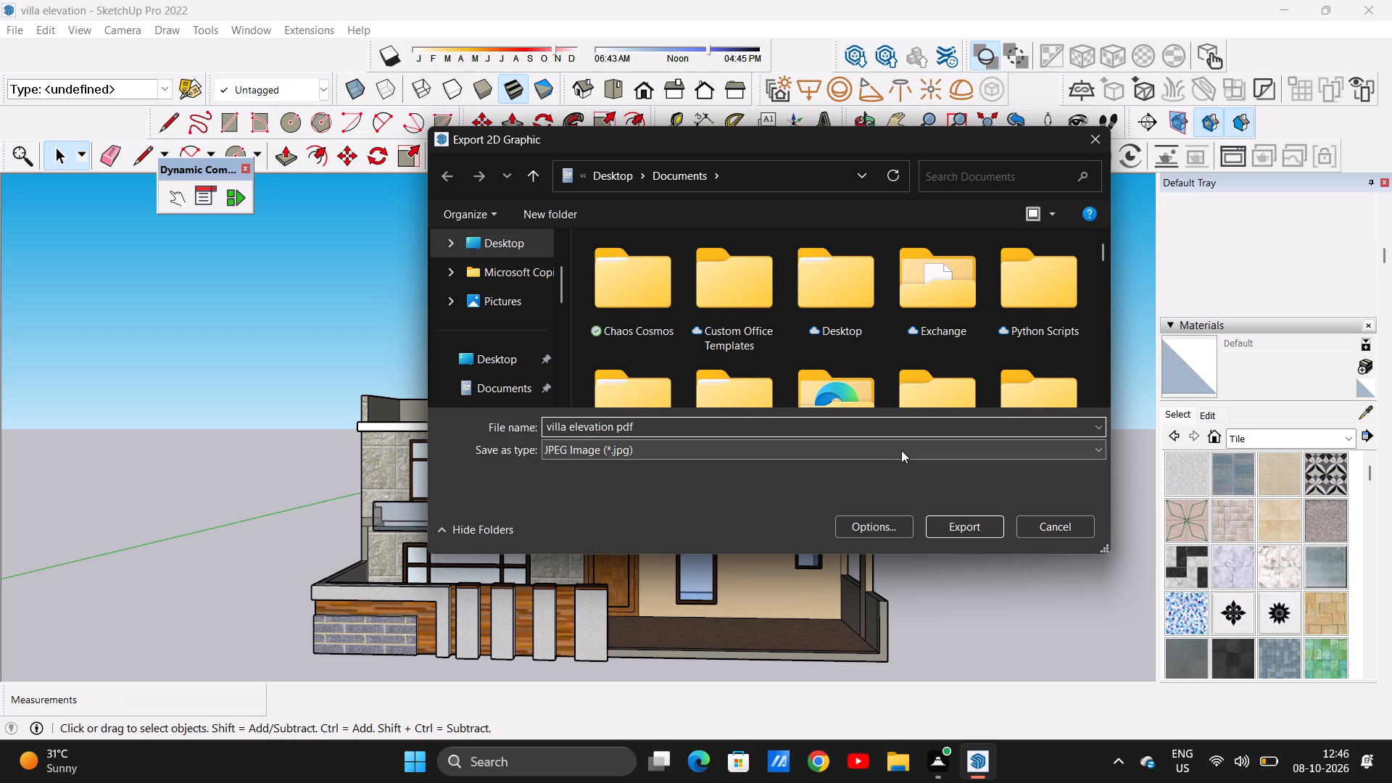
left_click(961, 529)
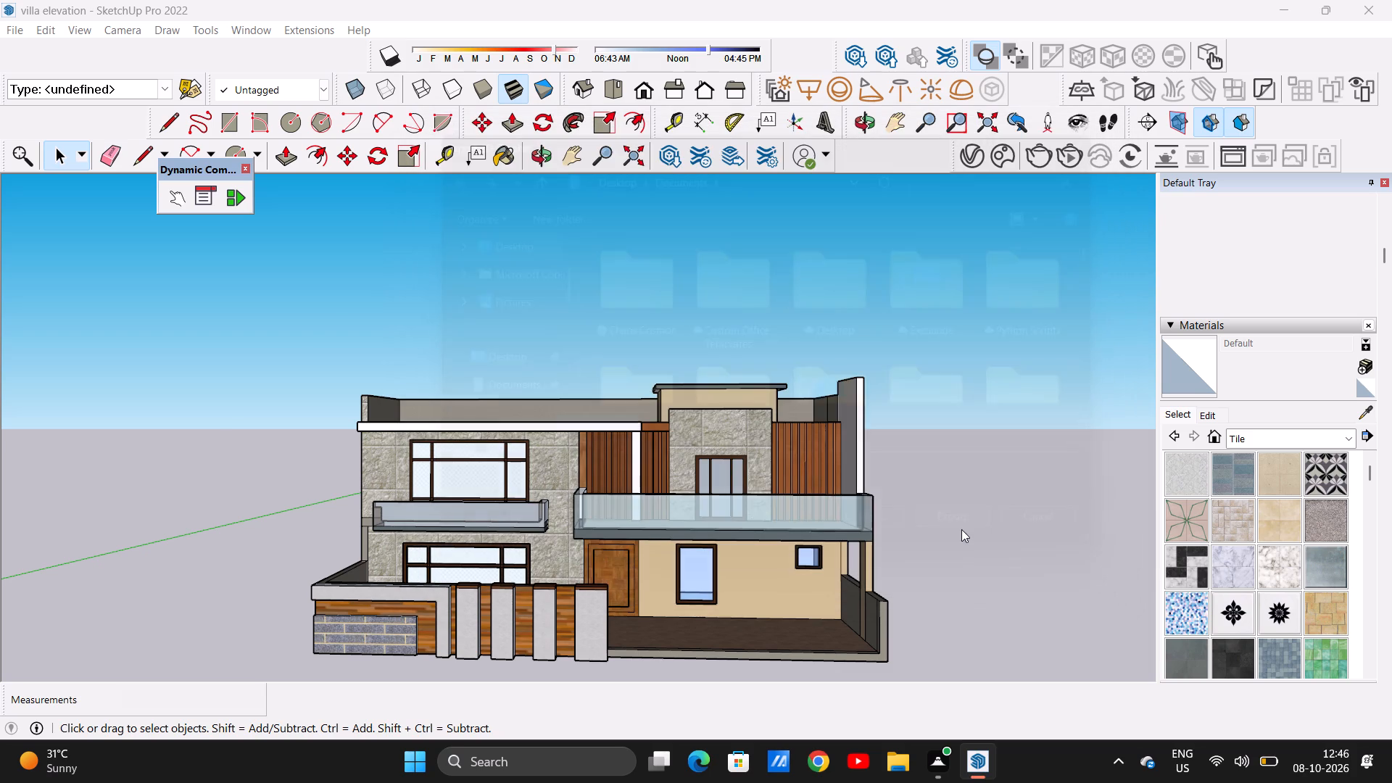